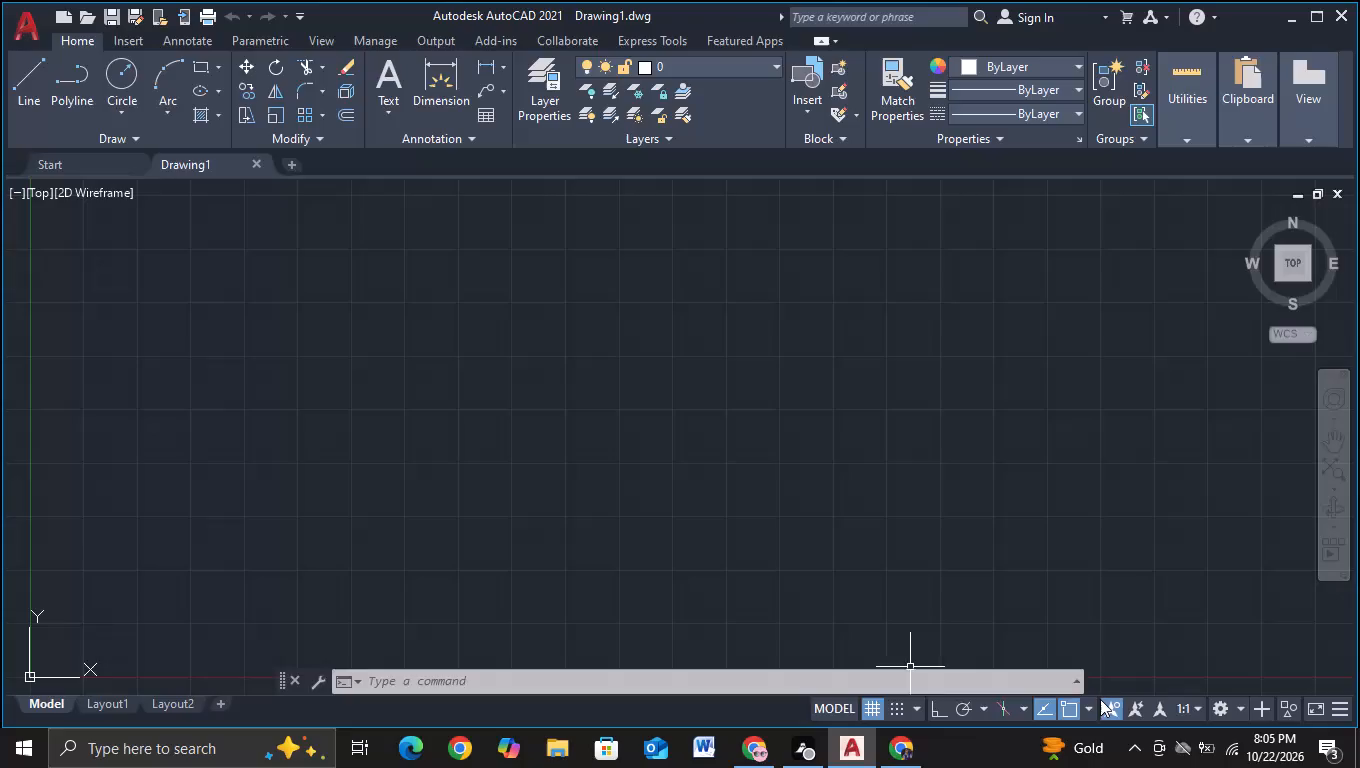
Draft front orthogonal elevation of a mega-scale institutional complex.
Turn off the drawing grid.
{"action": "left_click", "coordinate": [868, 701]}
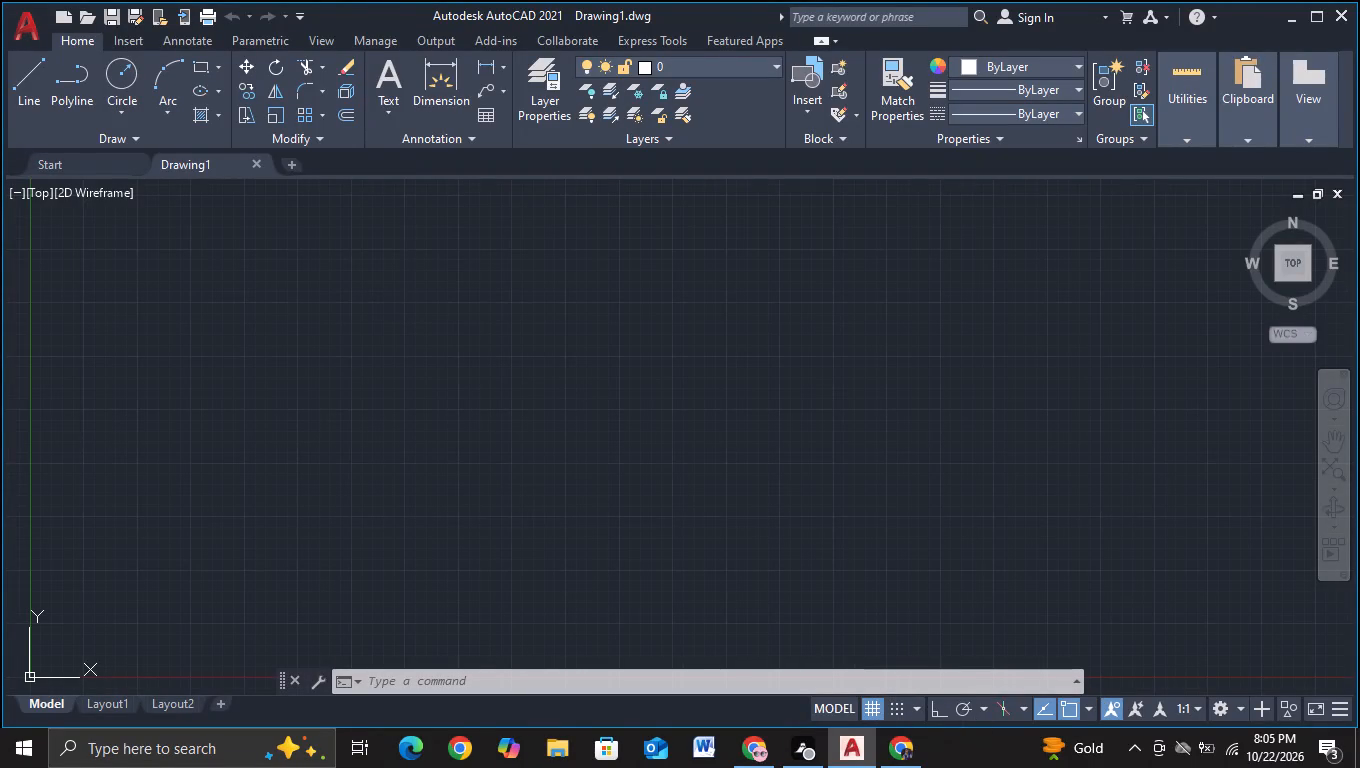
Draw a closed horizontal rectangle of lines with Ortho mode on, about 22.1 units wide and 9.2 units high.
{"action": "left_click", "coordinate": [38, 86]}
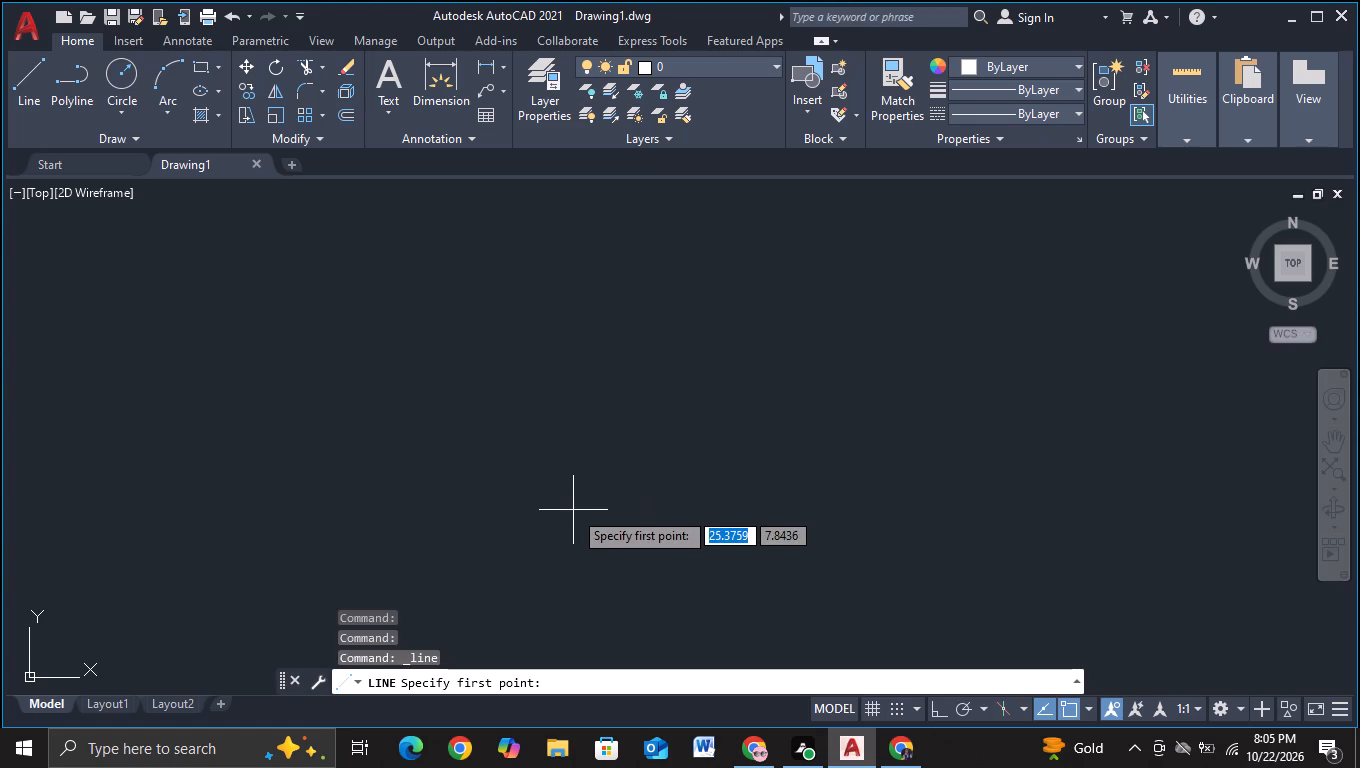
{"action": "scroll", "coordinate": [546, 529], "scroll_direction": "down", "scroll_amount": 1}
{"action": "middle_click_drag", "start_coordinate": [546, 529], "coordinate": [755, 516]}
{"action": "middle_click_drag", "start_coordinate": [731, 480], "coordinate": [391, 491]}
{"action": "middle_click_drag", "start_coordinate": [564, 467], "coordinate": [318, 508]}
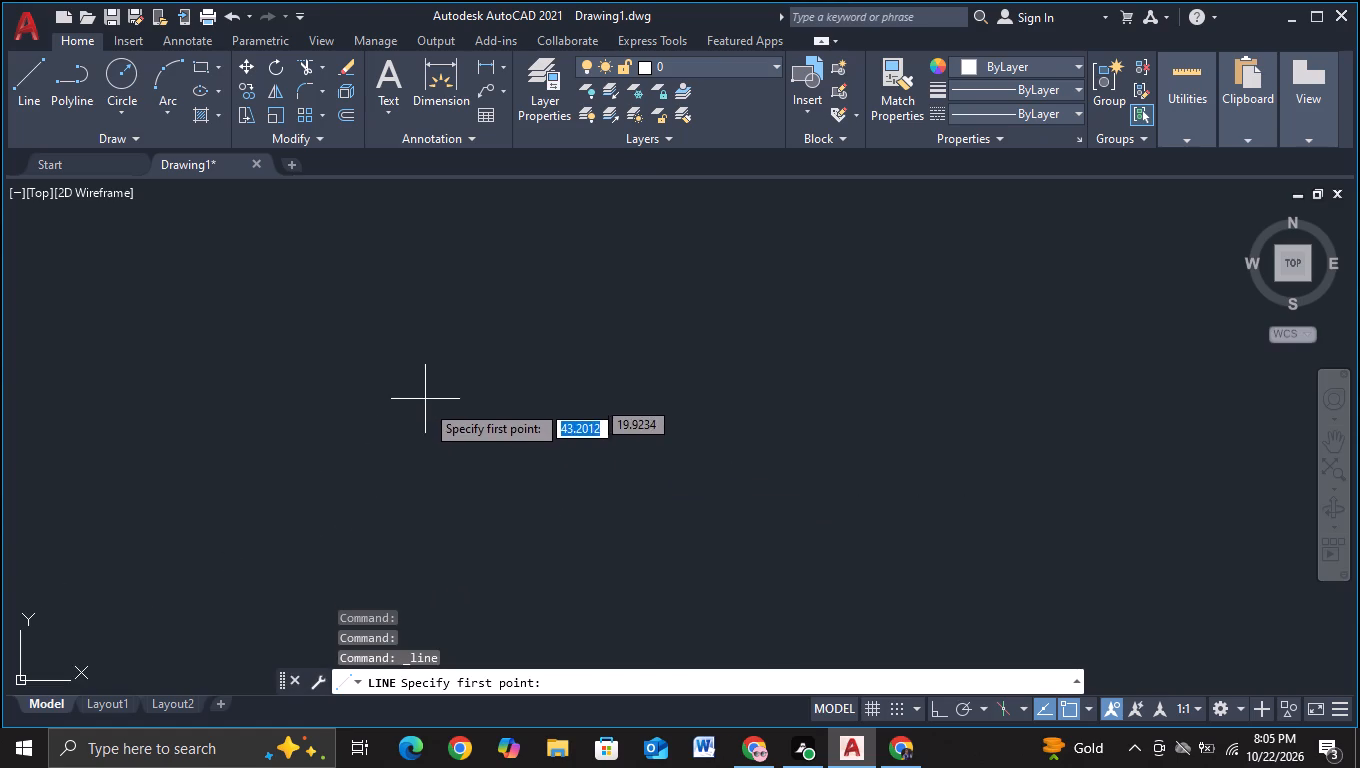
{"action": "left_click", "coordinate": [422, 482]}
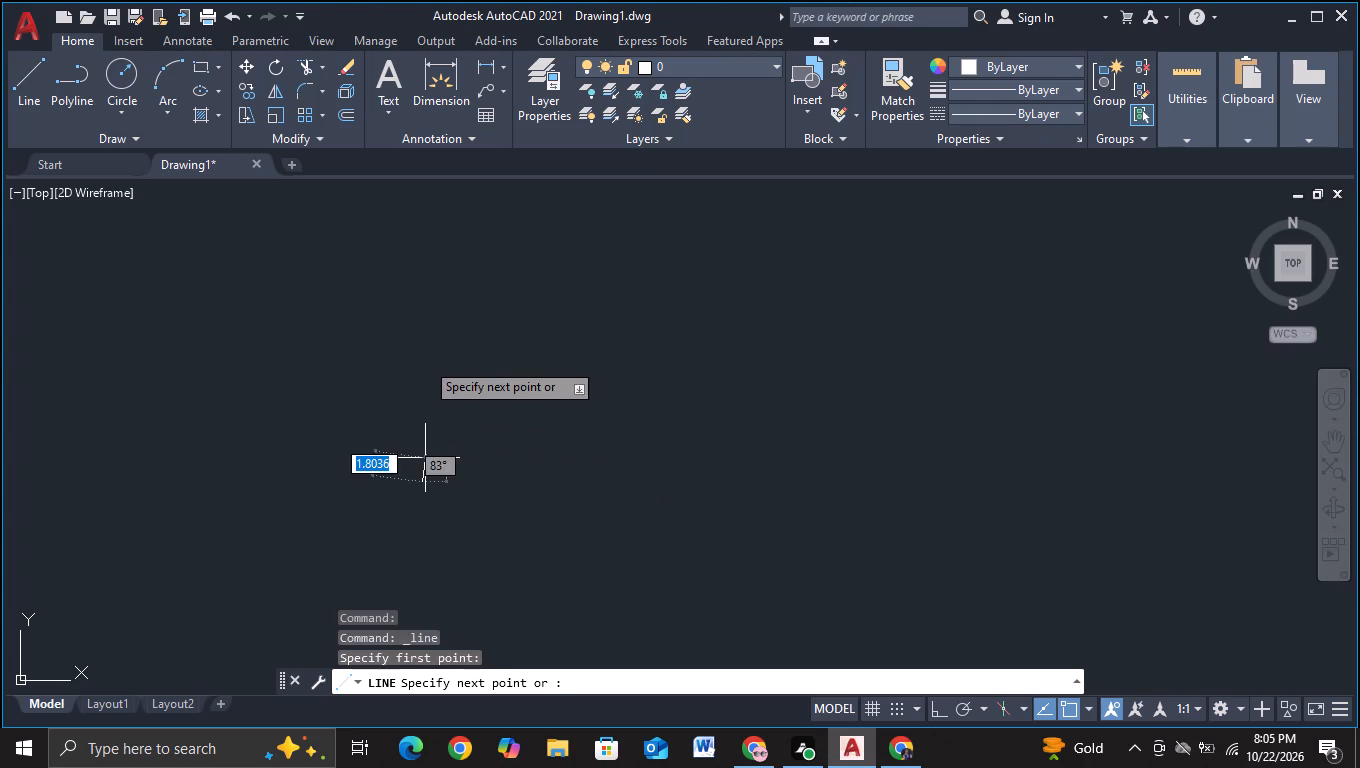
{"action": "key", "text": "F8"}
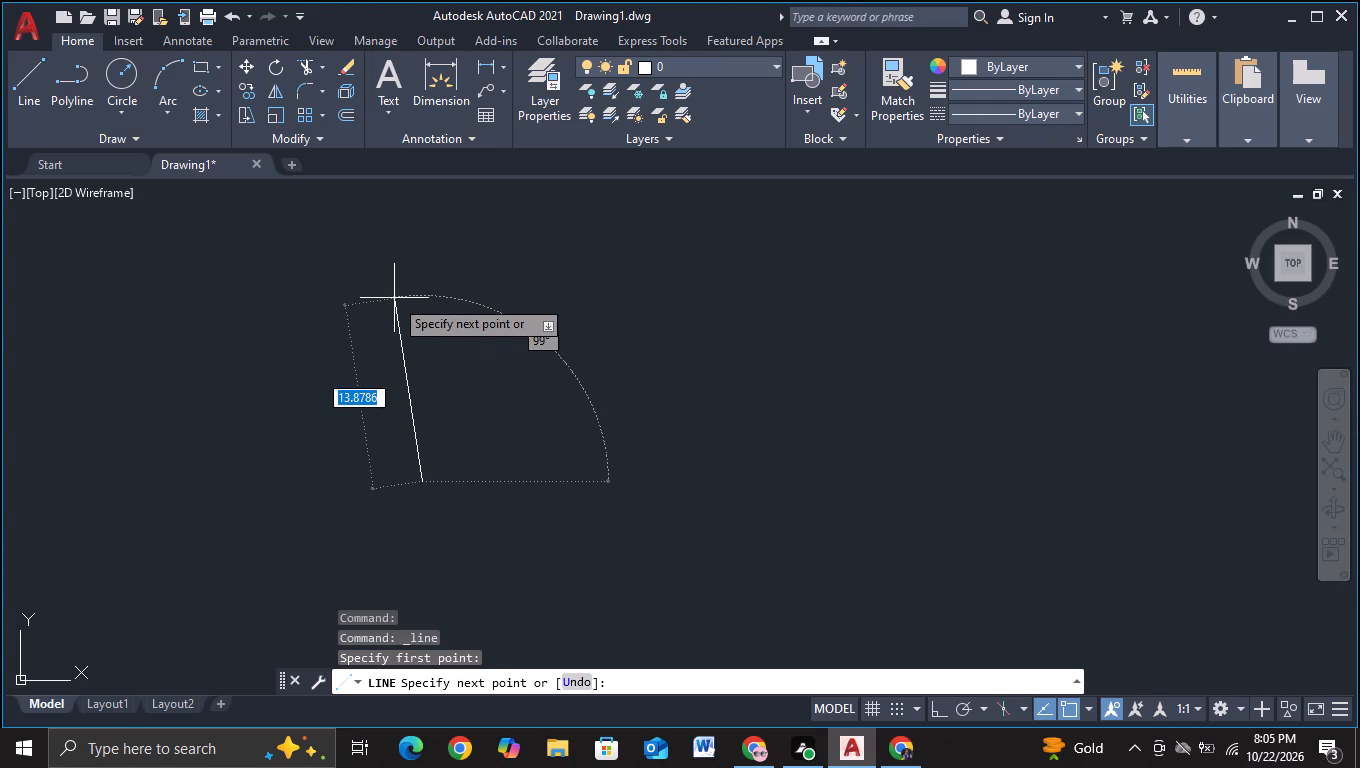
{"action": "scroll", "coordinate": [417, 341], "scroll_direction": "up", "scroll_amount": 1}
{"action": "middle_click_drag", "start_coordinate": [417, 341], "coordinate": [365, 332]}
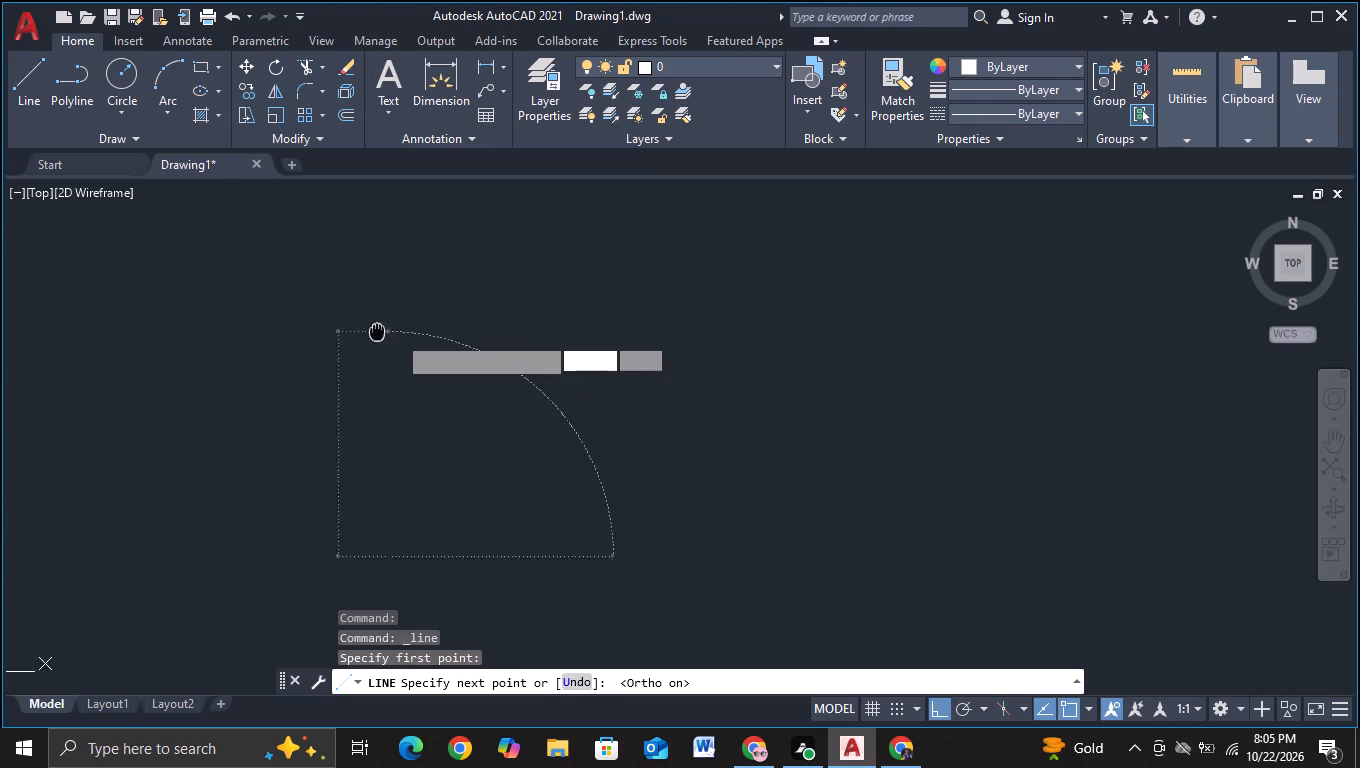
{"action": "middle_click_drag", "start_coordinate": [365, 332], "coordinate": [315, 329]}
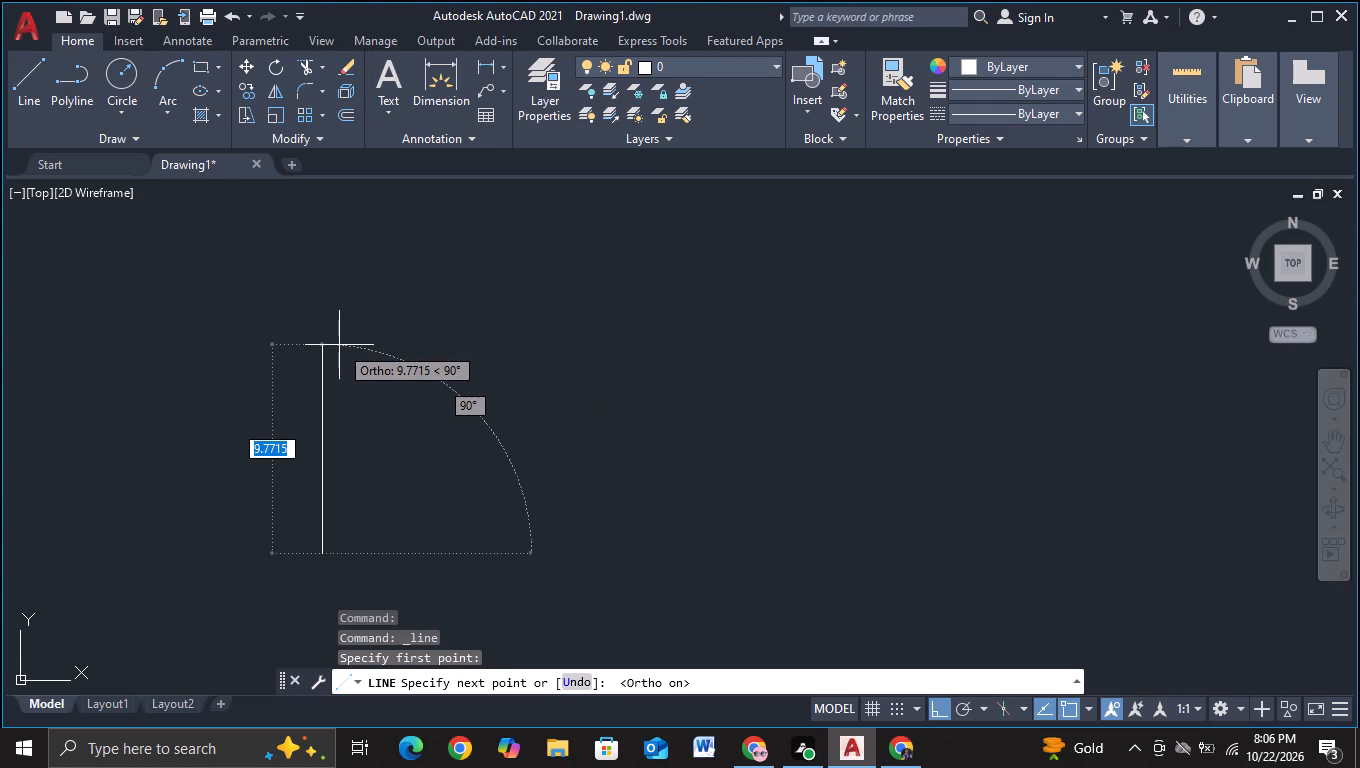
{"action": "left_click", "coordinate": [340, 357]}
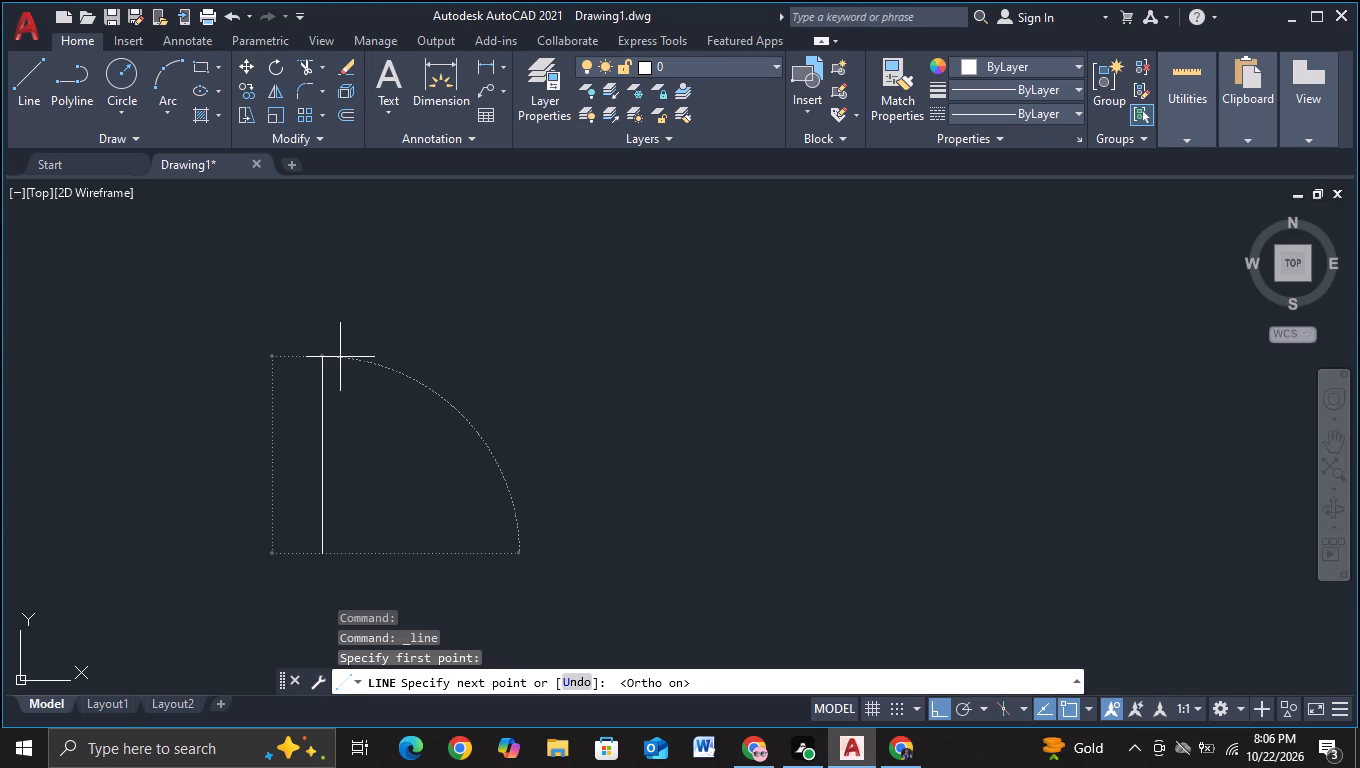
{"action": "left_click", "coordinate": [794, 360]}
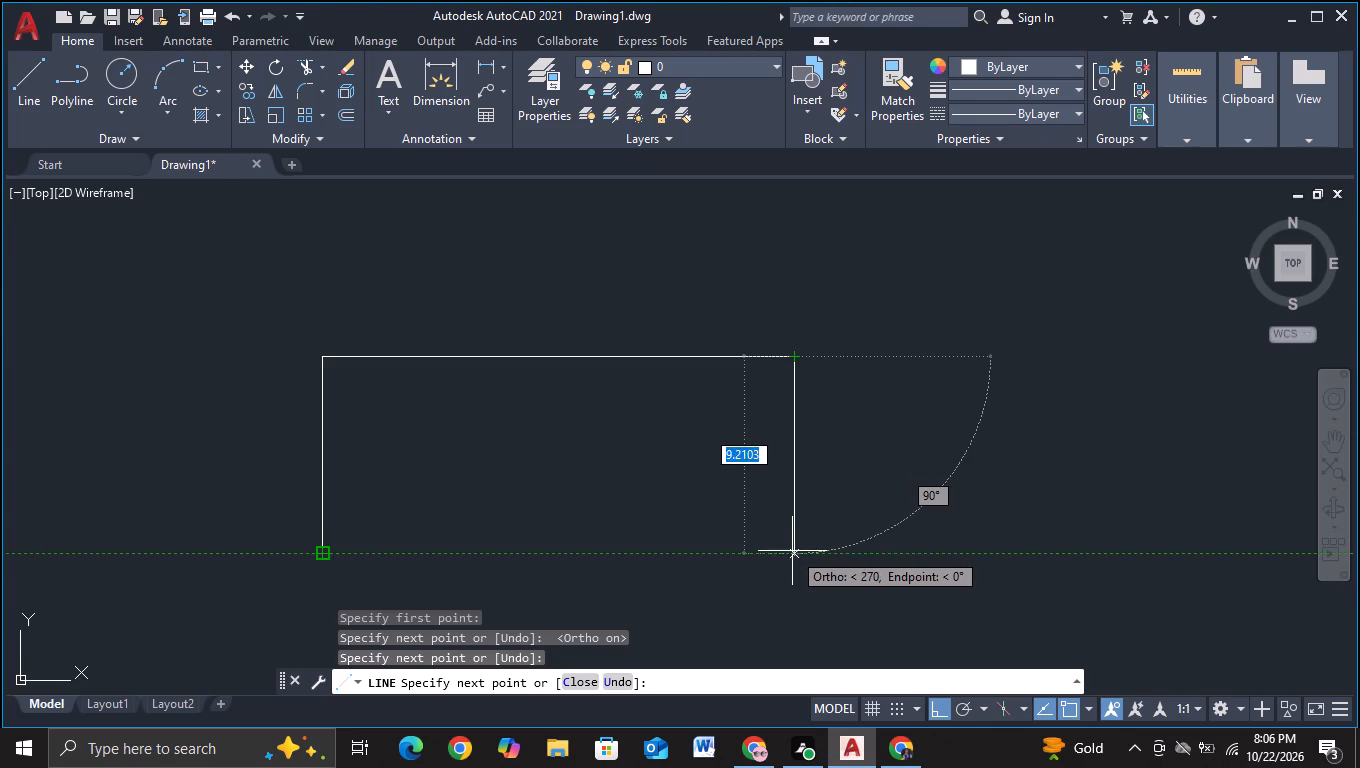
{"action": "left_click", "coordinate": [795, 552]}
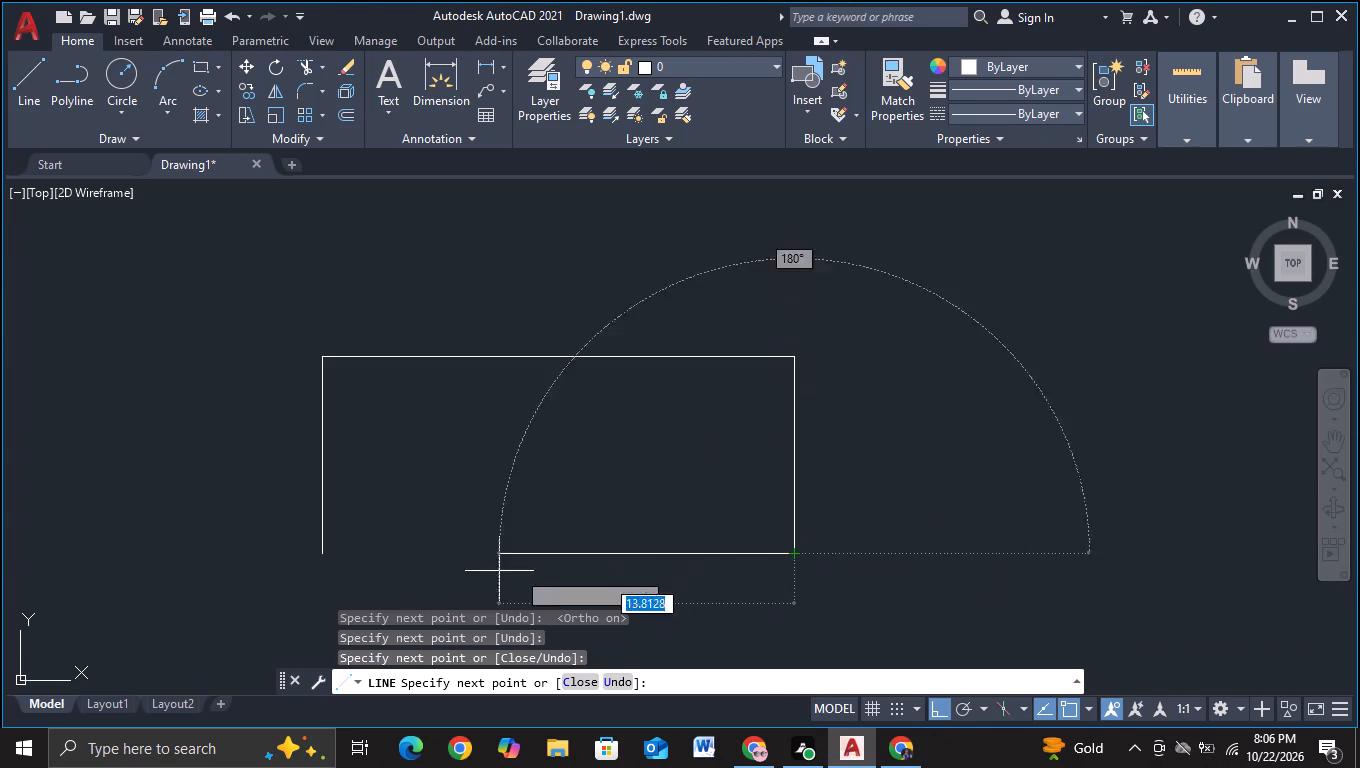
{"action": "left_click", "coordinate": [328, 555]}
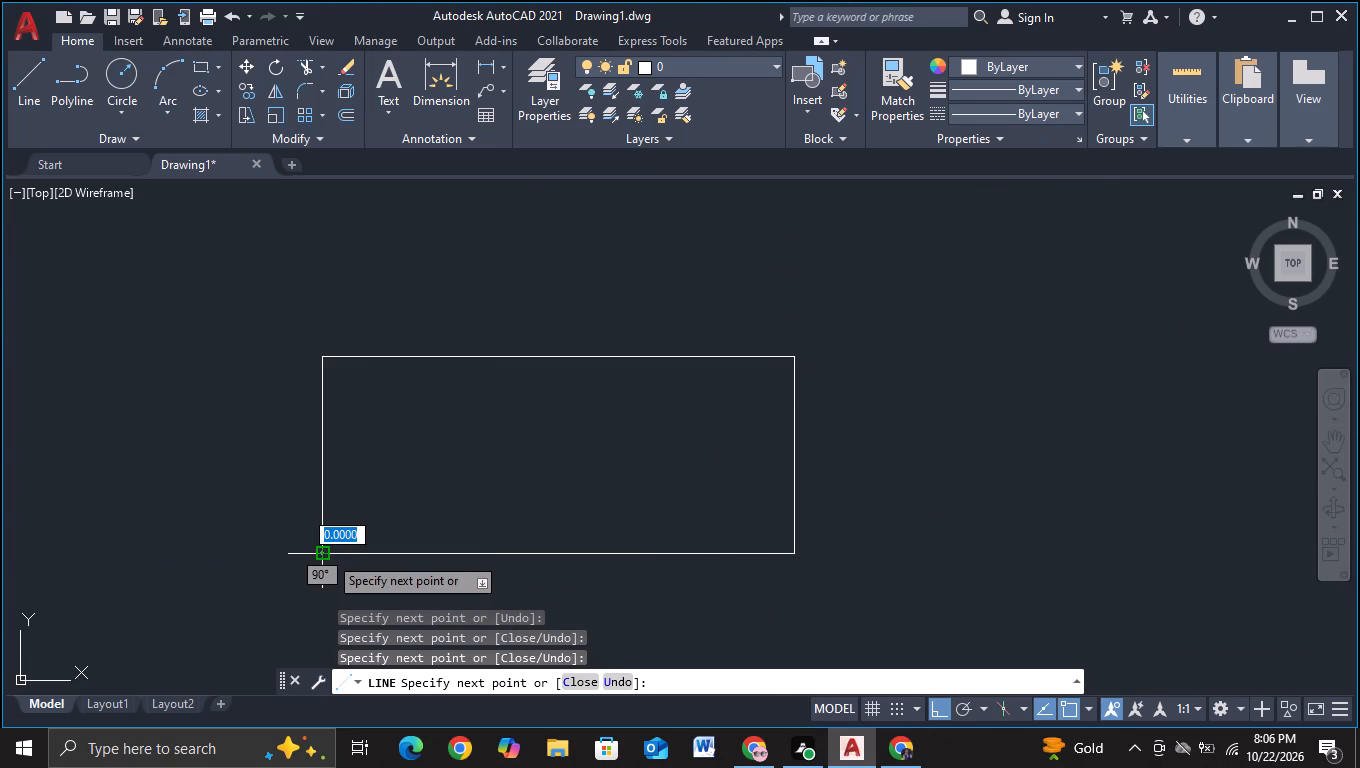
{"action": "key", "text": "Escape"}
Draw a horizontal line about 20.9 units long just inside the rectangle's top edge, stopping short of both side edges.
{"action": "scroll", "coordinate": [647, 395], "scroll_direction": "down", "scroll_amount": 2}
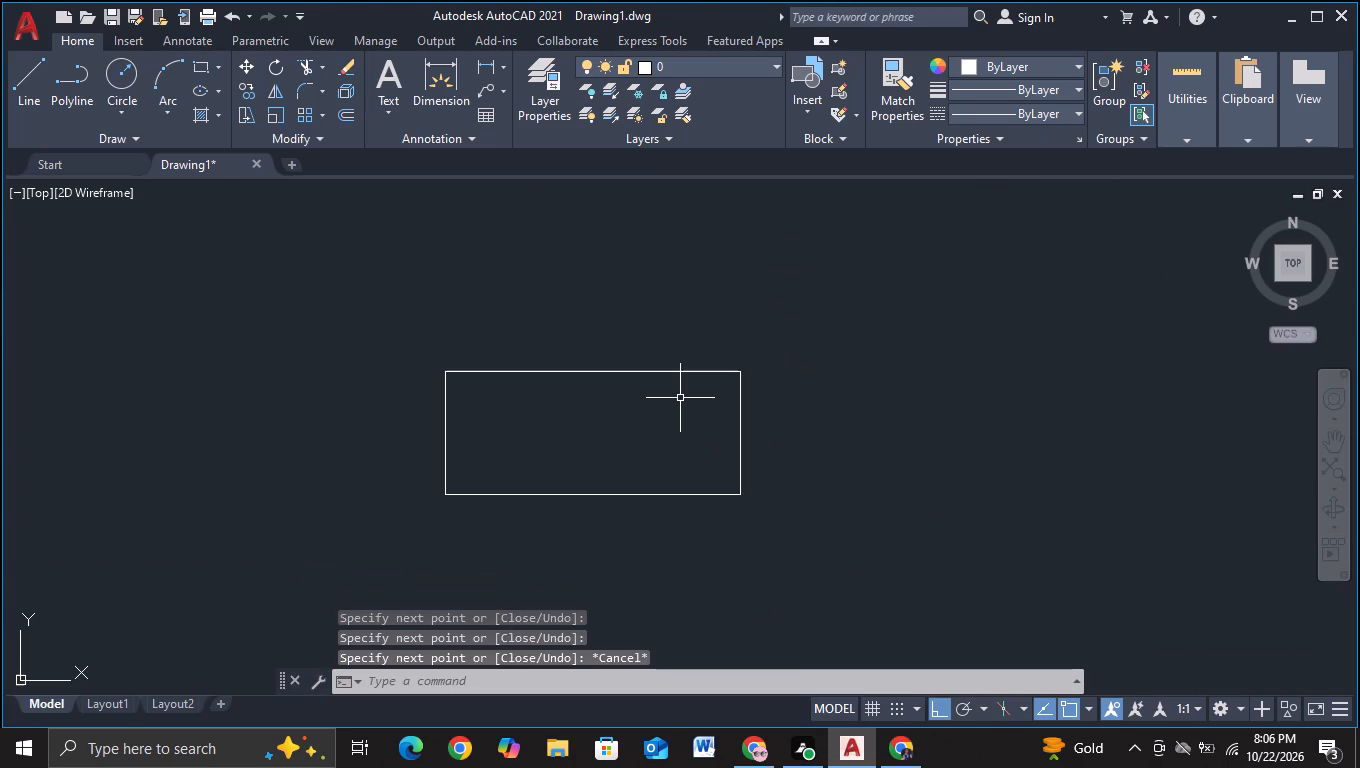
{"action": "middle_click_drag", "start_coordinate": [650, 462], "coordinate": [694, 423]}
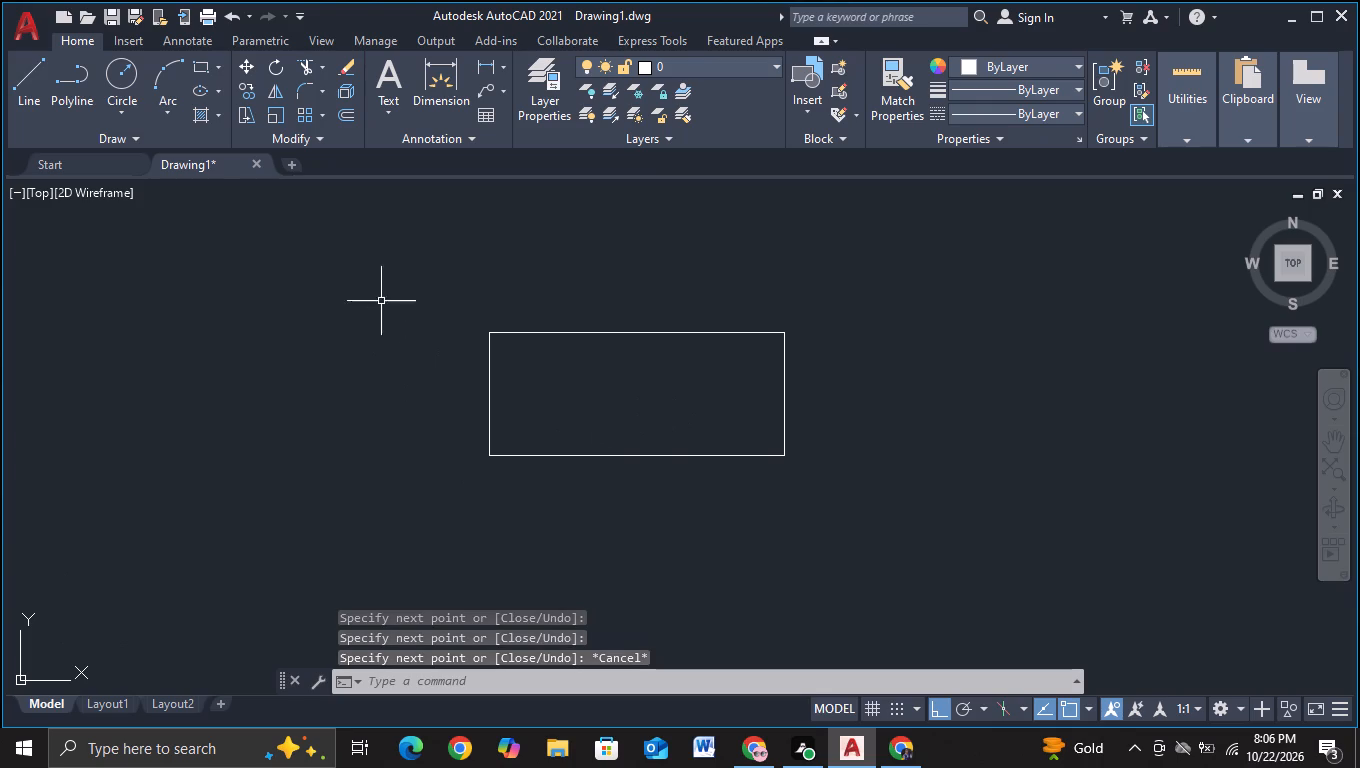
{"action": "left_click", "coordinate": [11, 79]}
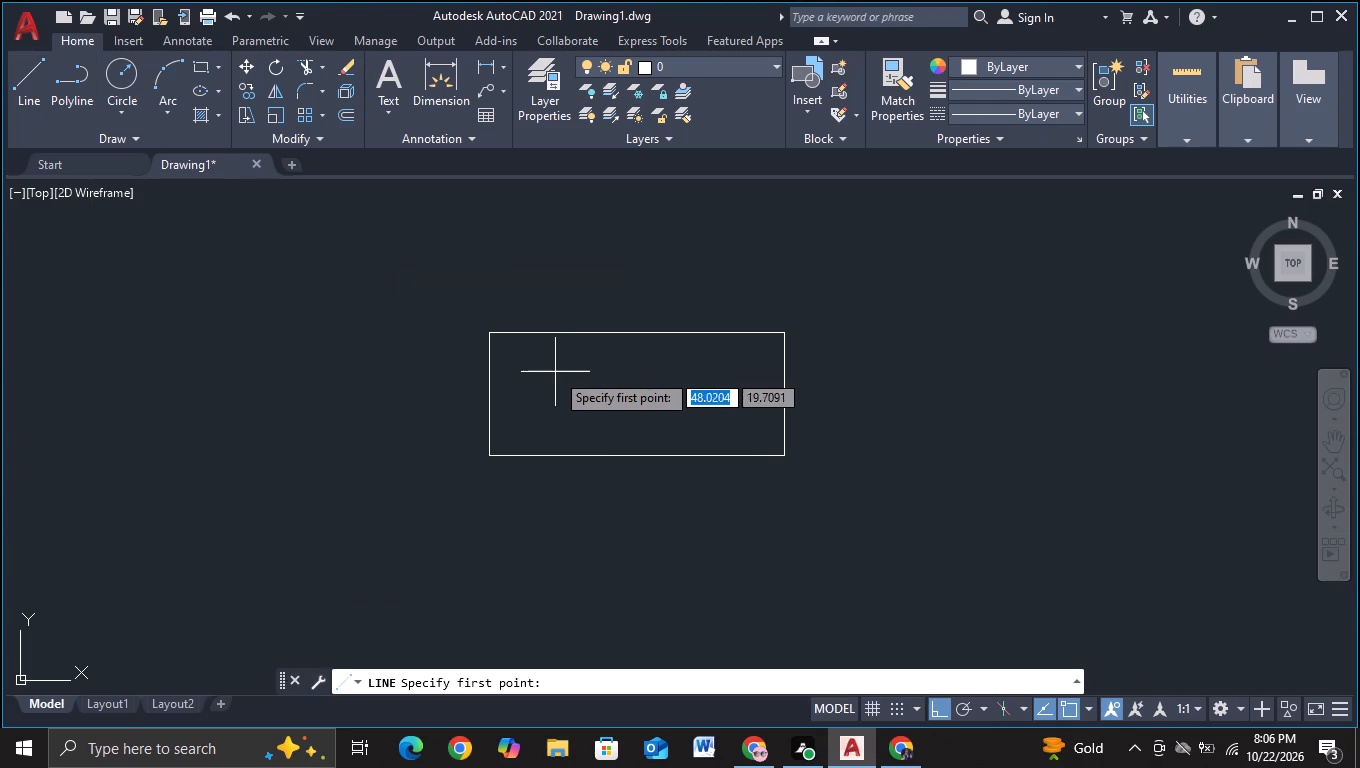
{"action": "middle_click_drag", "start_coordinate": [550, 373], "coordinate": [461, 387]}
{"action": "scroll", "coordinate": [460, 387], "scroll_direction": "up", "scroll_amount": 2}
{"action": "middle_click_drag", "start_coordinate": [306, 354], "coordinate": [326, 469]}
{"action": "middle_click_drag", "start_coordinate": [326, 469], "coordinate": [340, 469]}
{"action": "scroll", "coordinate": [354, 451], "scroll_direction": "up", "scroll_amount": 1}
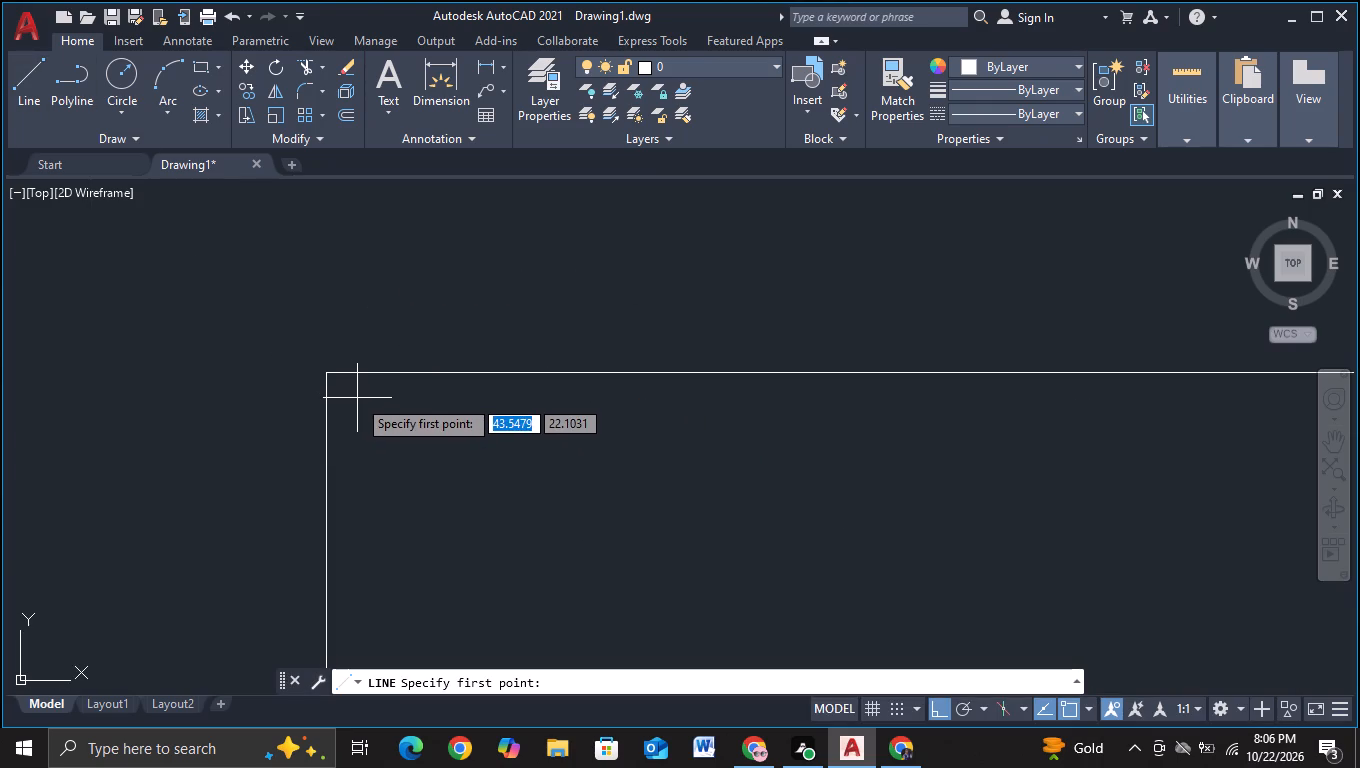
{"action": "left_click", "coordinate": [359, 400]}
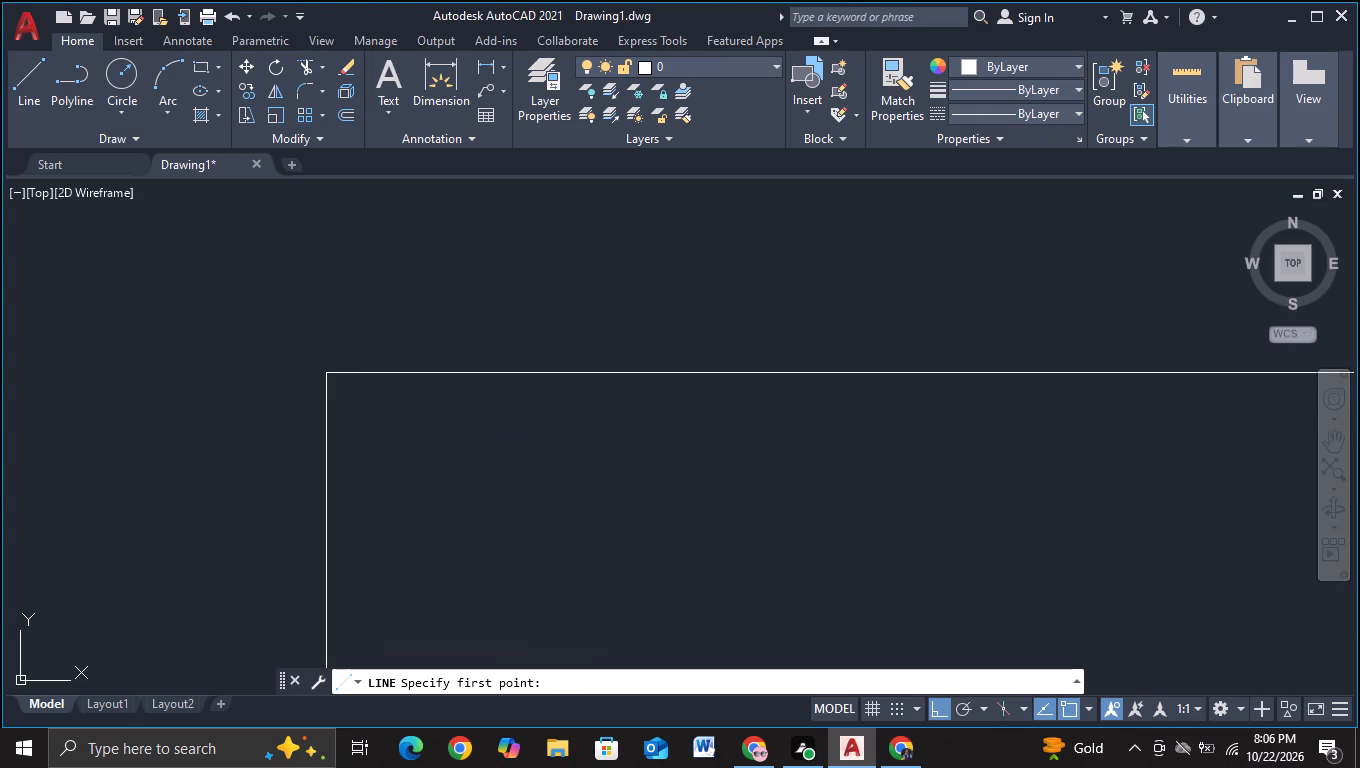
{"action": "middle_click_drag", "start_coordinate": [656, 396], "coordinate": [0, 317]}
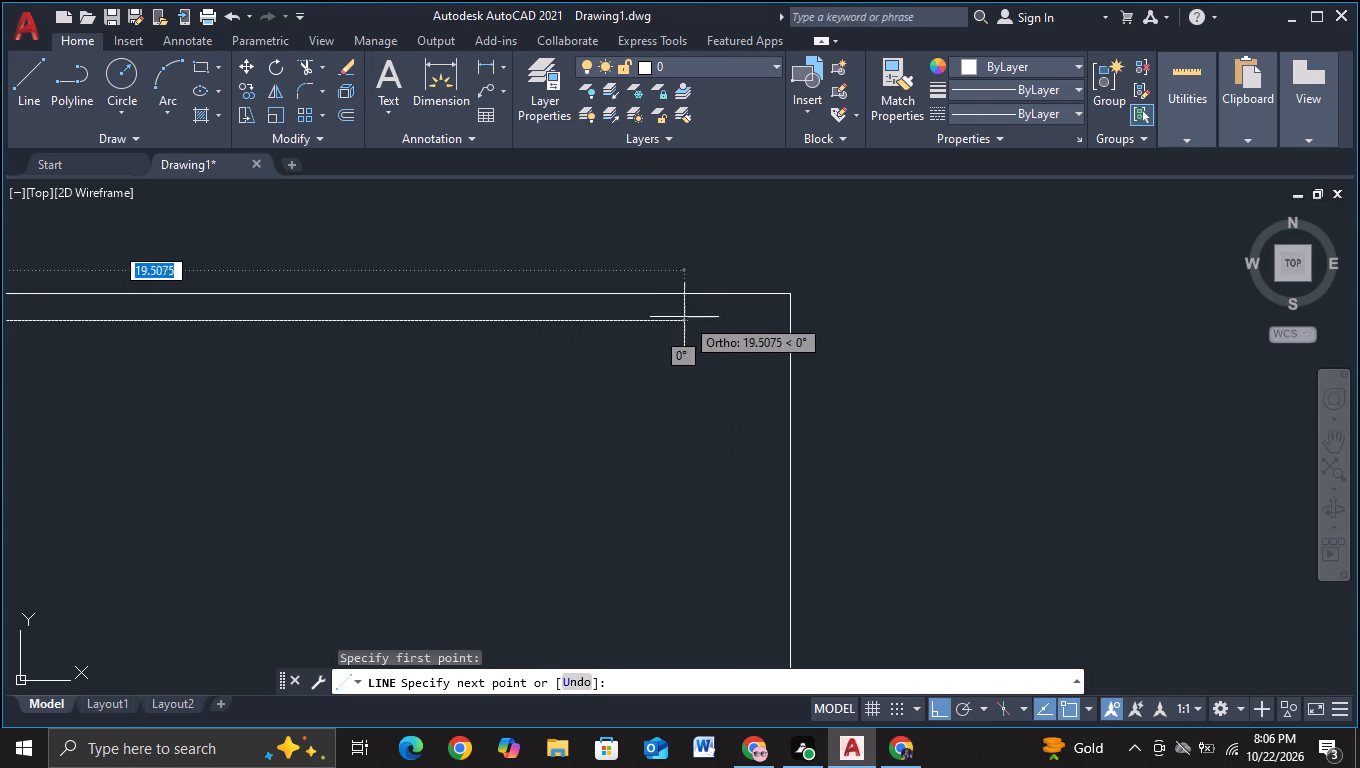
{"action": "middle_click_drag", "start_coordinate": [693, 321], "coordinate": [486, 358]}
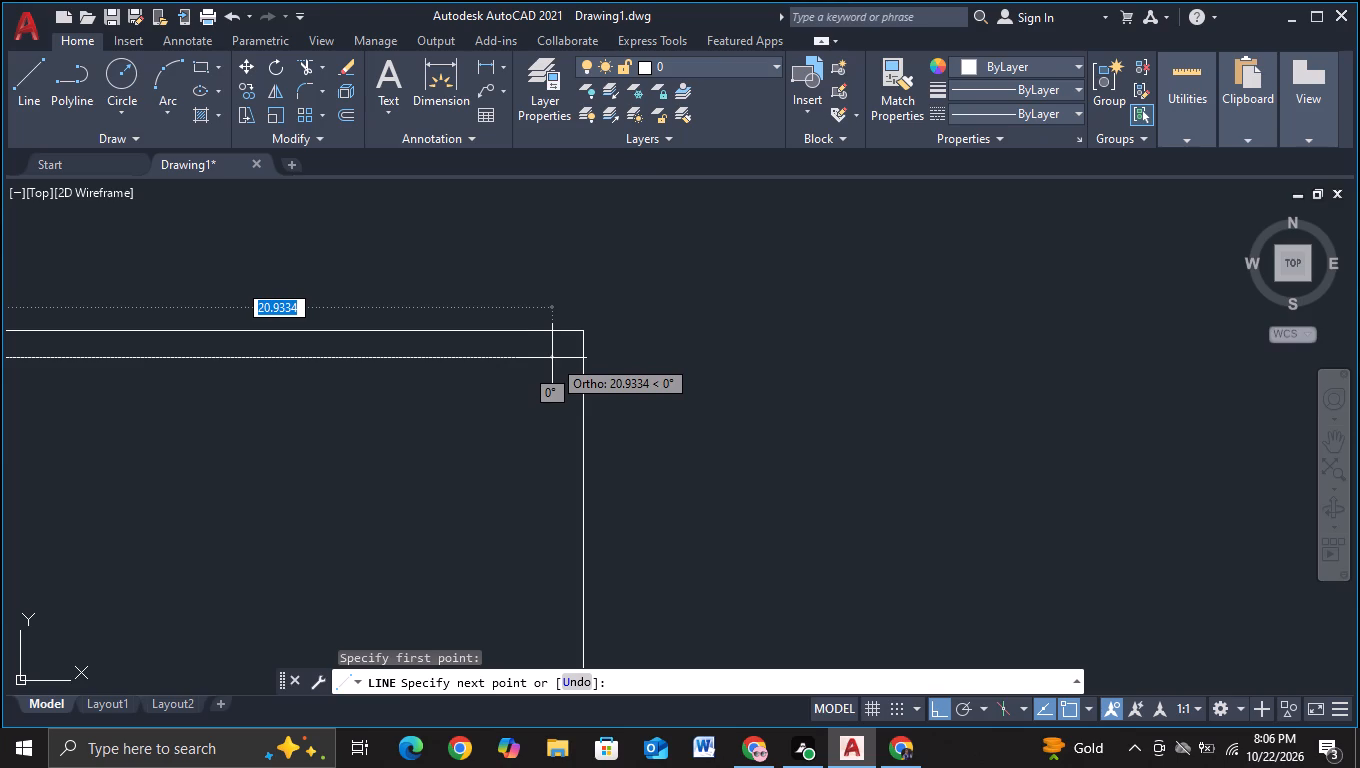
{"action": "left_click", "coordinate": [552, 358]}
Continue the inner line down, back left and up to its start, closing an inner rectangle evenly inset from the outer one.
{"action": "middle_click_drag", "start_coordinate": [551, 480], "coordinate": [540, 288]}
{"action": "middle_click_drag", "start_coordinate": [530, 446], "coordinate": [533, 388]}
{"action": "scroll", "coordinate": [529, 416], "scroll_direction": "up", "scroll_amount": 1}
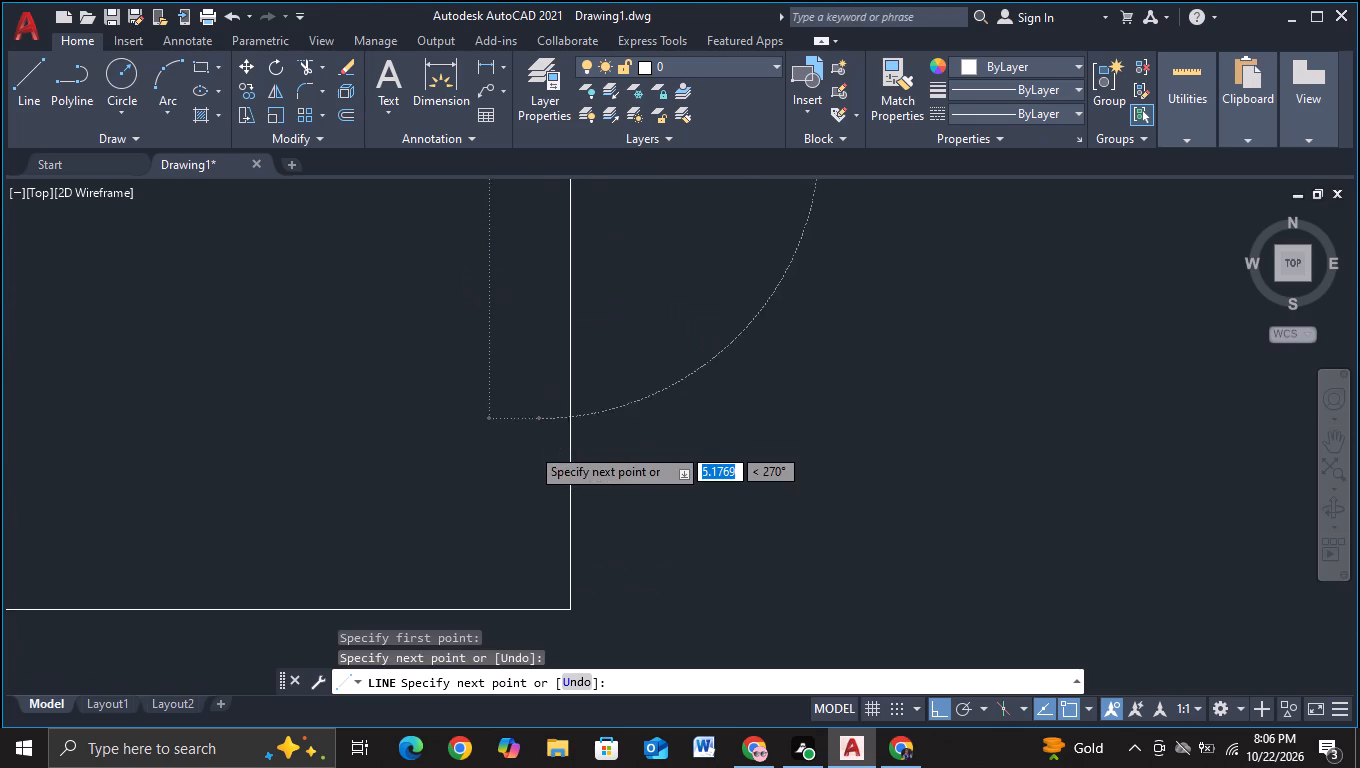
{"action": "middle_click_drag", "start_coordinate": [533, 388], "coordinate": [539, 344]}
{"action": "middle_click_drag", "start_coordinate": [567, 513], "coordinate": [565, 258]}
{"action": "scroll", "coordinate": [553, 341], "scroll_direction": "down", "scroll_amount": 1}
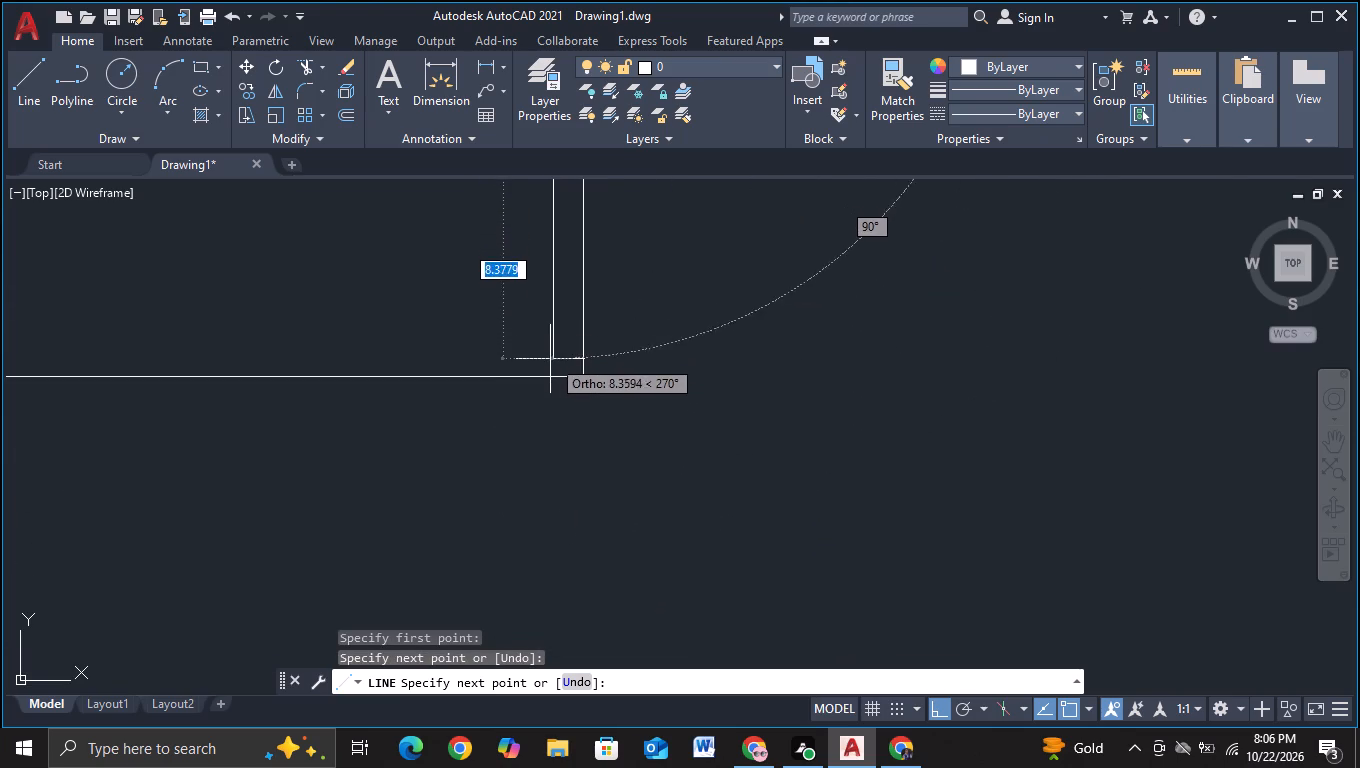
{"action": "left_click", "coordinate": [551, 349]}
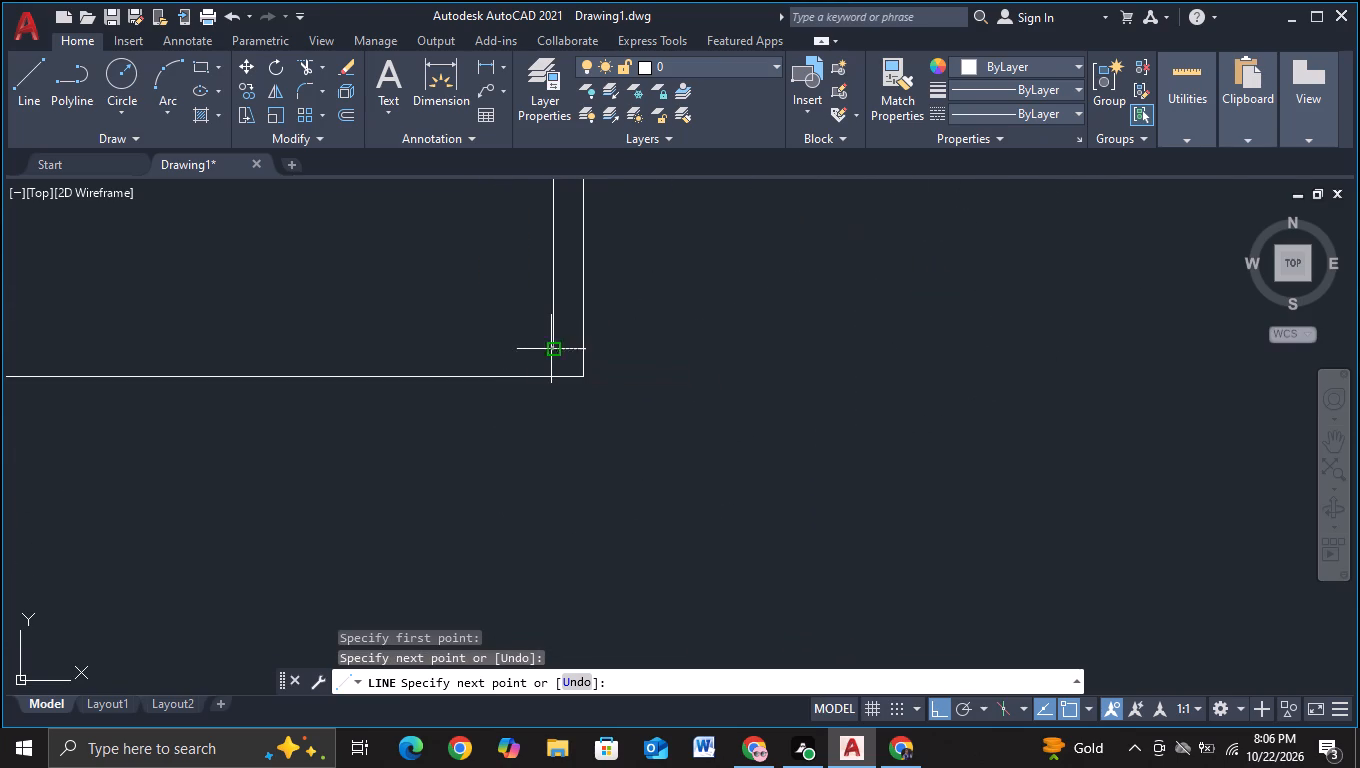
{"action": "middle_click_drag", "start_coordinate": [351, 359], "coordinate": [1146, 430]}
{"action": "middle_click_drag", "start_coordinate": [455, 404], "coordinate": [689, 423]}
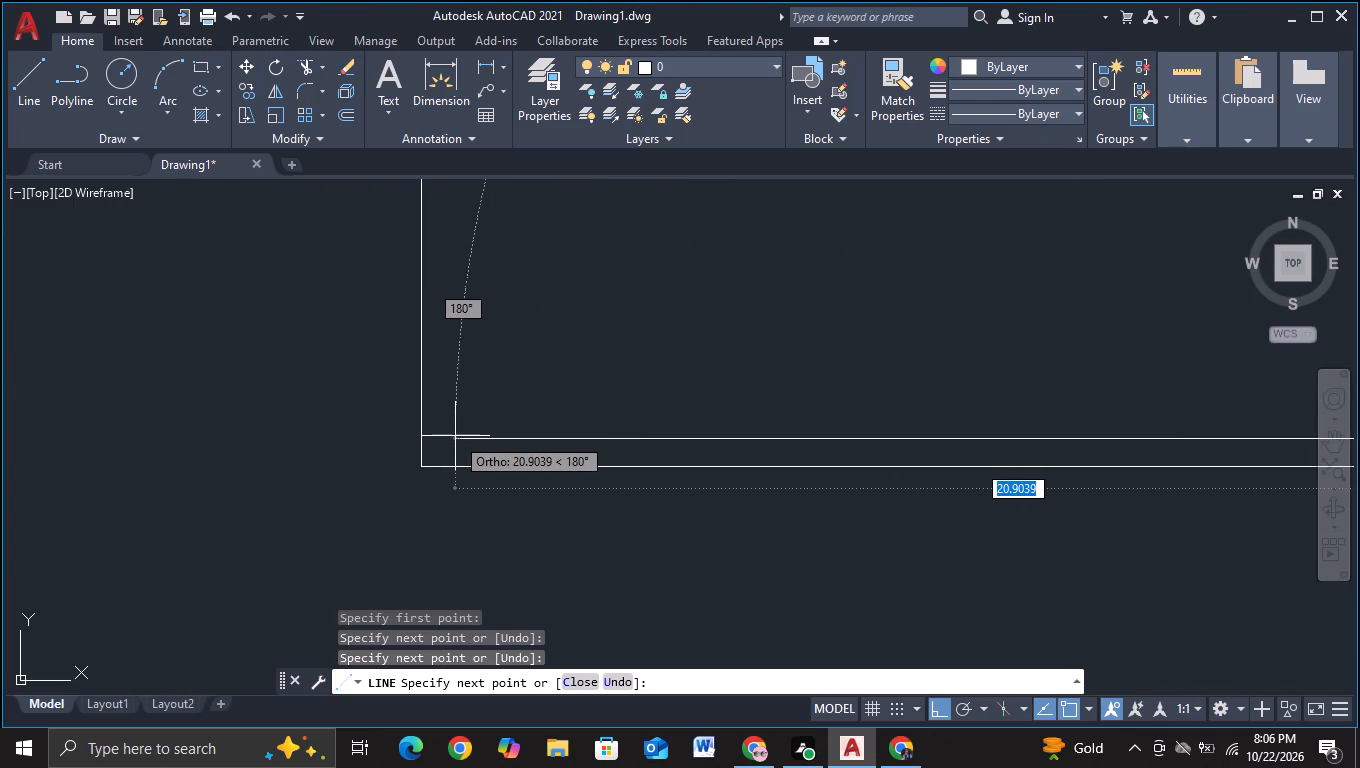
{"action": "left_click", "coordinate": [455, 437]}
{"action": "middle_click_drag", "start_coordinate": [461, 361], "coordinate": [427, 691]}
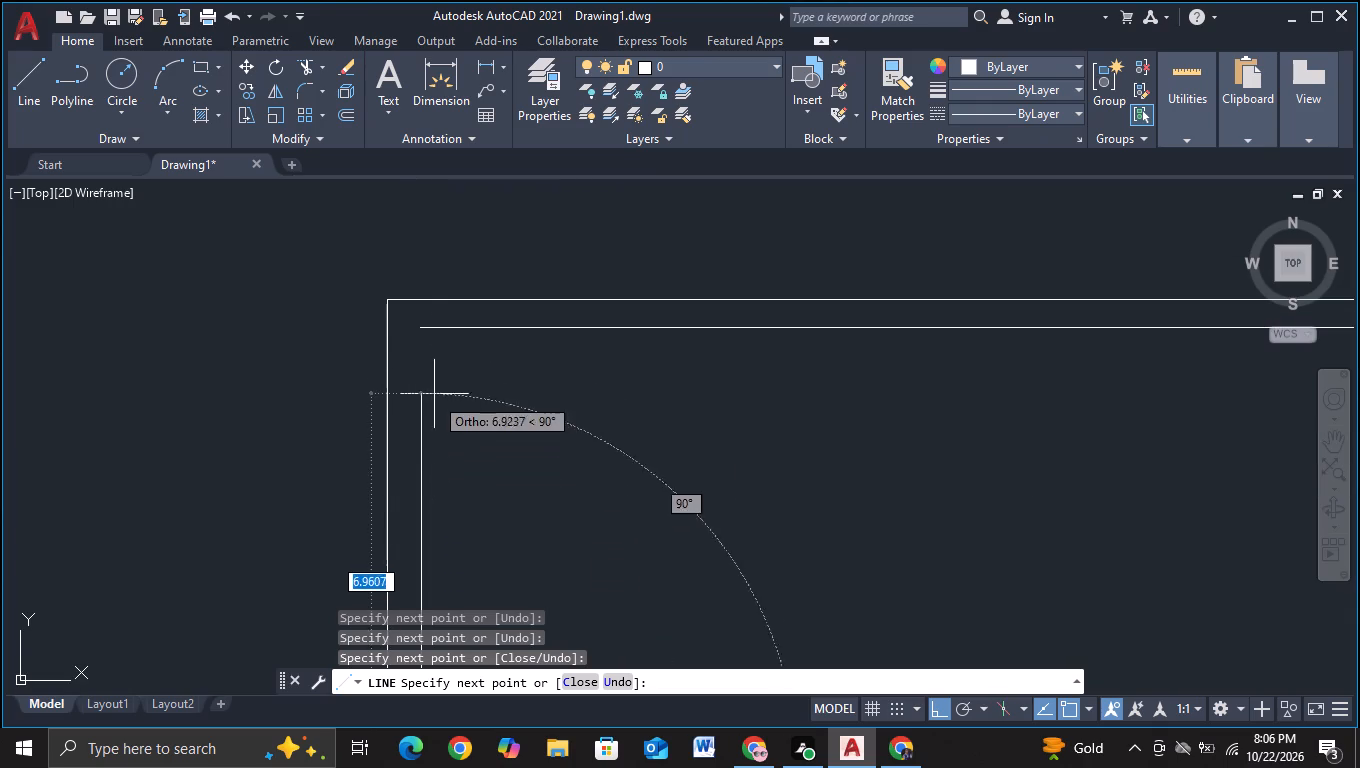
{"action": "left_click", "coordinate": [429, 327]}
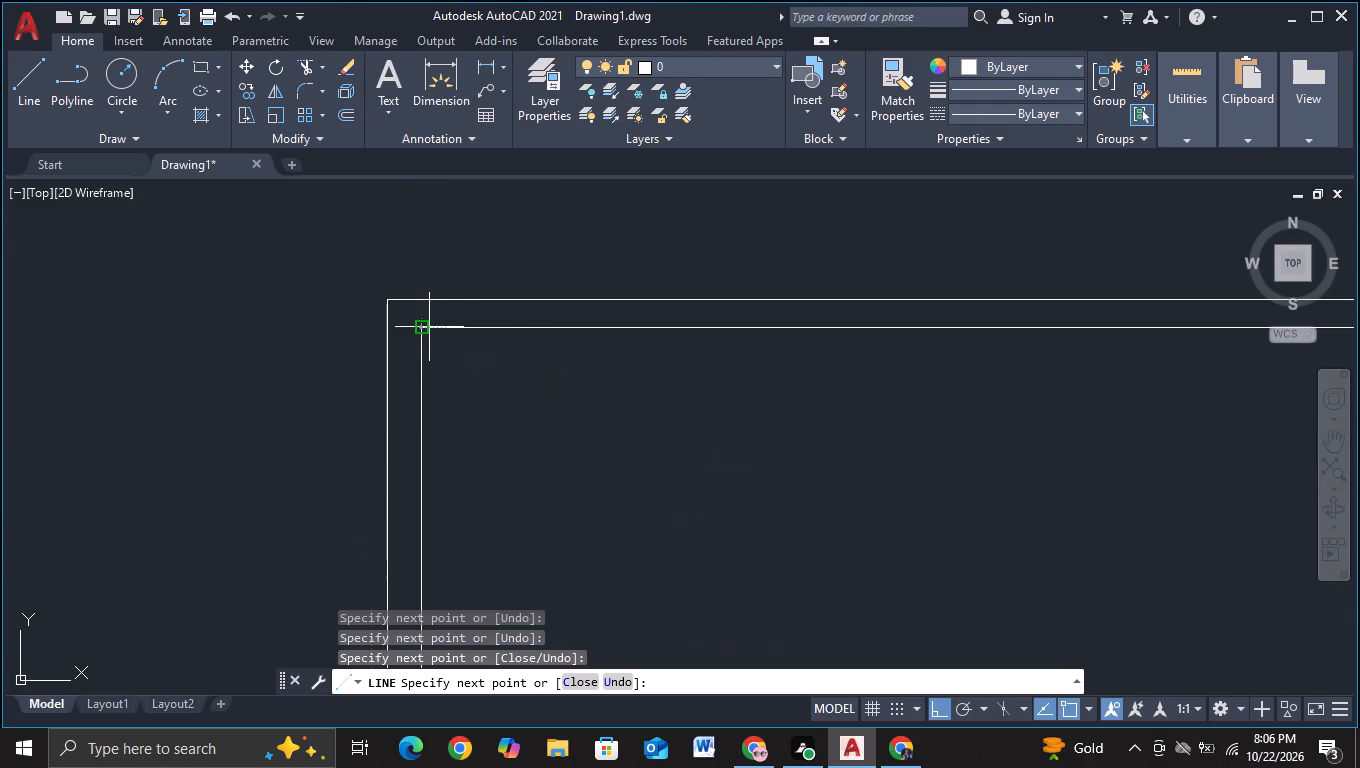
{"action": "key", "text": "Escape"}
Draw a stepped line from inside the inner rectangle's upper-left corner: up about 6 units, right about 6.5, and up a short step.
{"action": "scroll", "coordinate": [491, 450], "scroll_direction": "down", "scroll_amount": 3}
{"action": "middle_click_drag", "start_coordinate": [601, 495], "coordinate": [449, 467]}
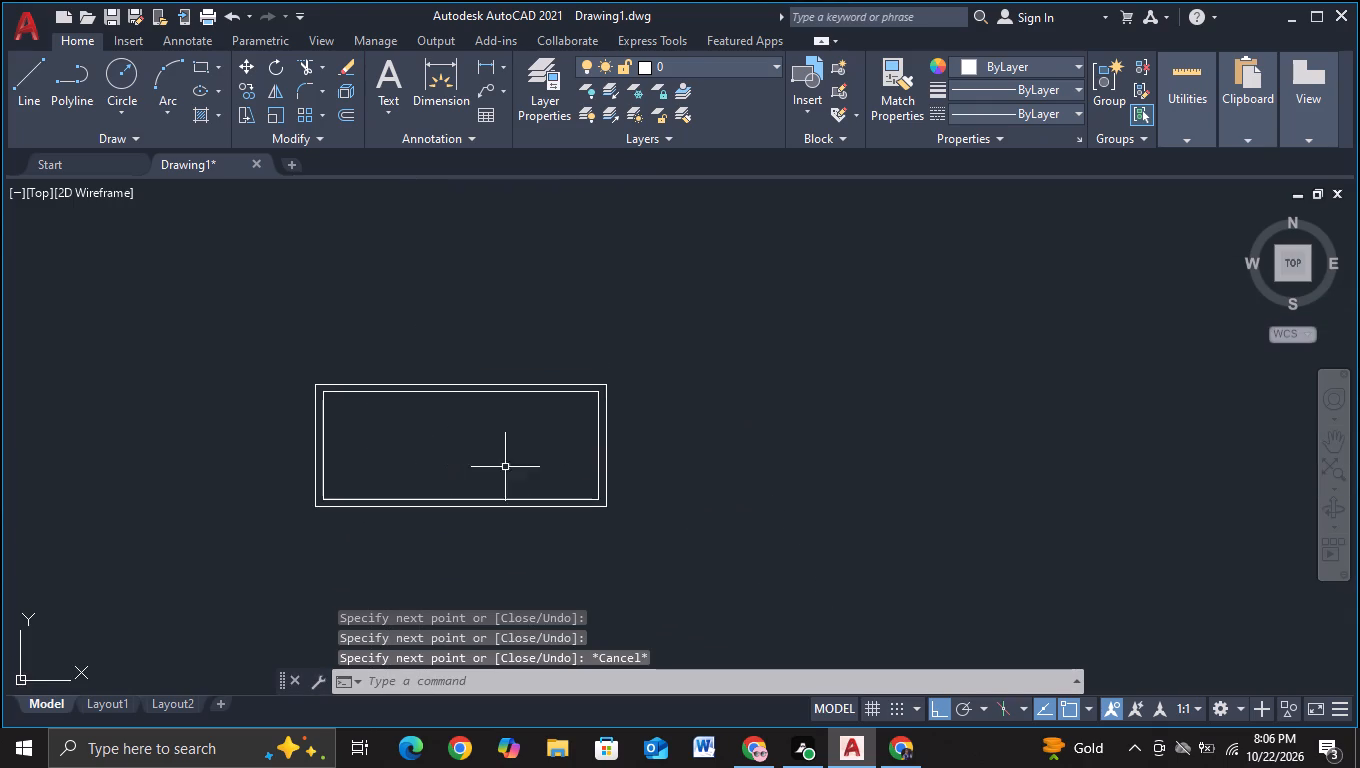
{"action": "middle_click_drag", "start_coordinate": [508, 469], "coordinate": [519, 437]}
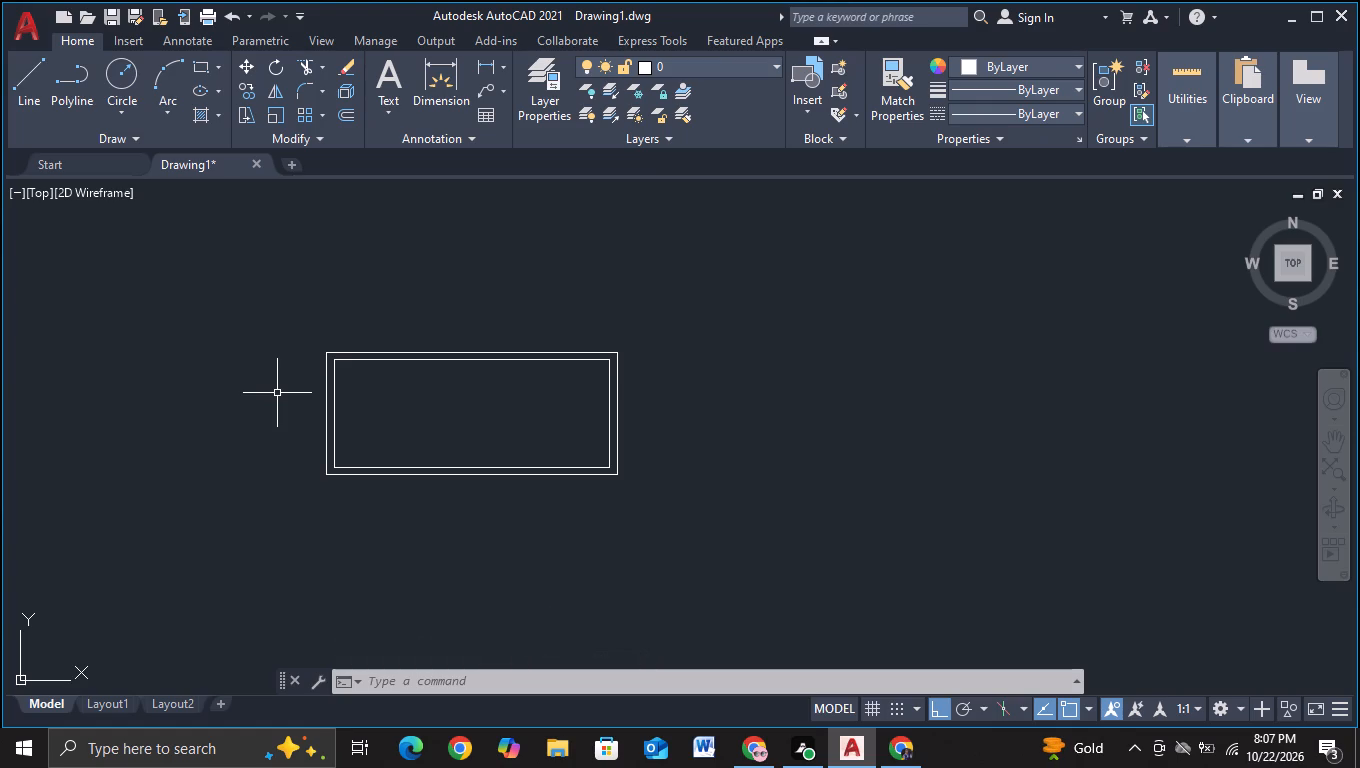
{"action": "left_click", "coordinate": [19, 87]}
{"action": "middle_click_drag", "start_coordinate": [411, 412], "coordinate": [418, 488]}
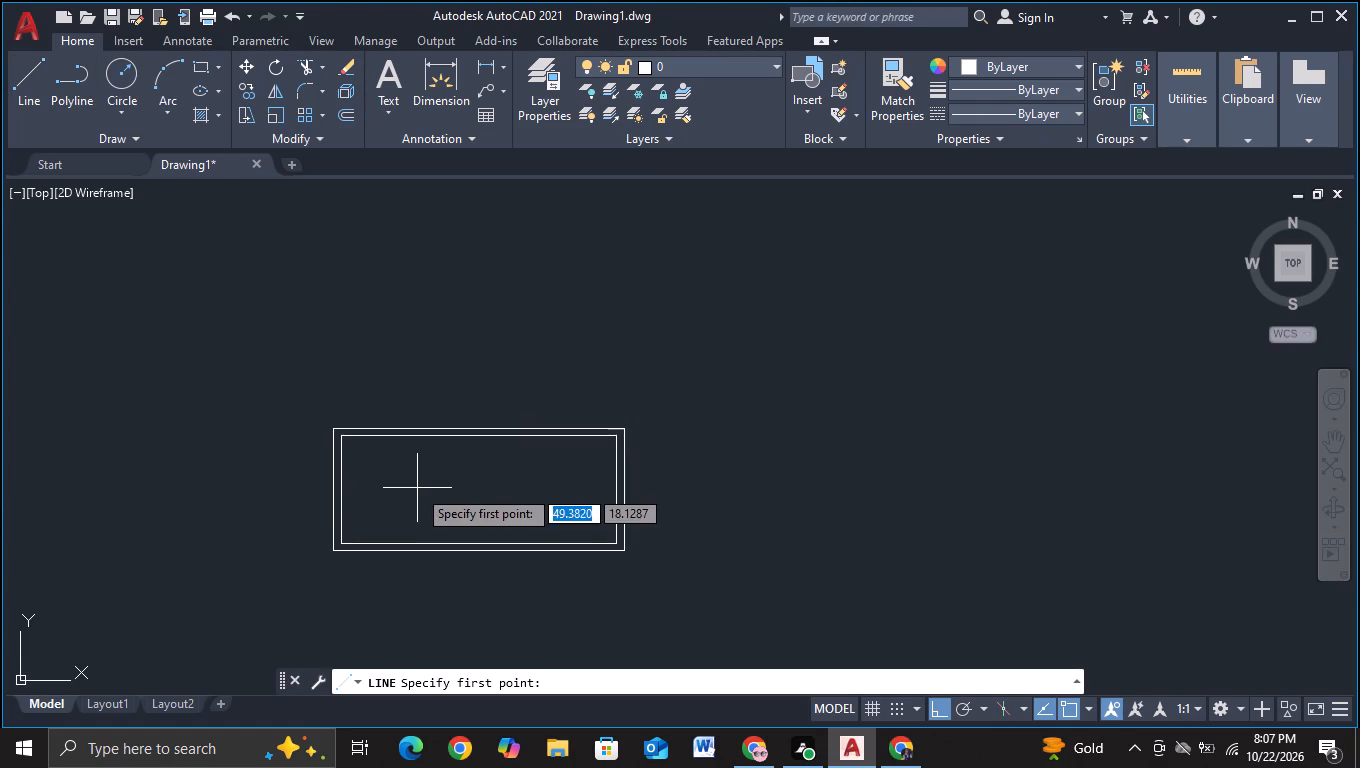
{"action": "middle_click_drag", "start_coordinate": [417, 488], "coordinate": [439, 573]}
{"action": "scroll", "coordinate": [388, 543], "scroll_direction": "up", "scroll_amount": 5}
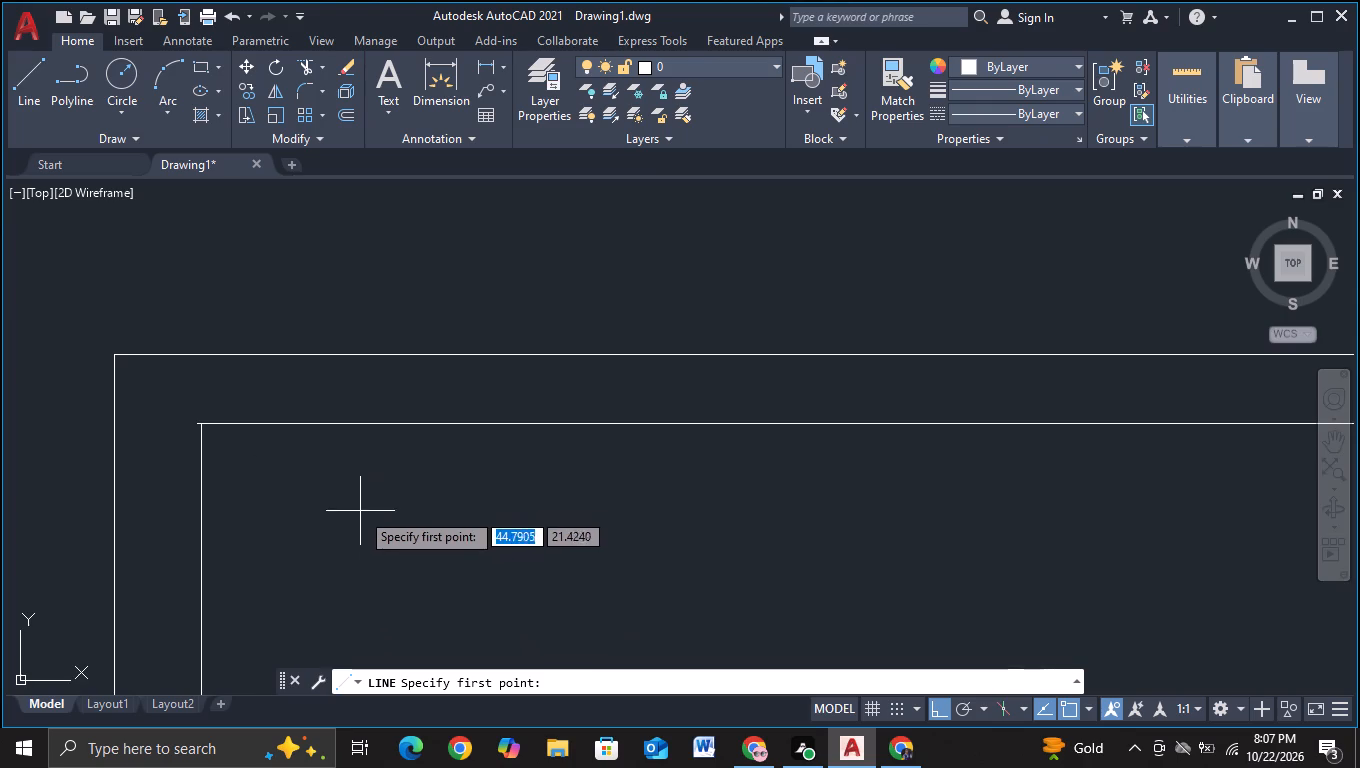
{"action": "left_click", "coordinate": [327, 459]}
{"action": "middle_click_drag", "start_coordinate": [344, 290], "coordinate": [355, 576]}
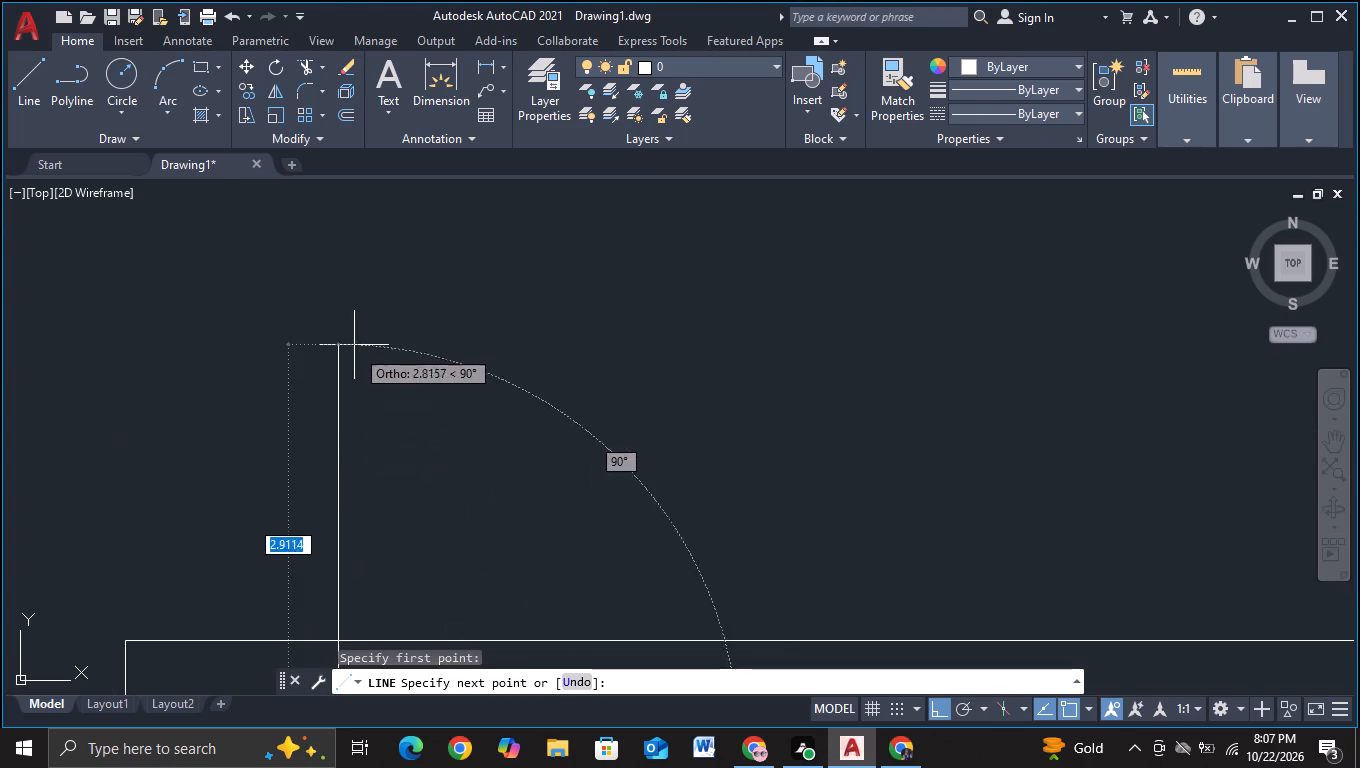
{"action": "scroll", "coordinate": [354, 323], "scroll_direction": "down", "scroll_amount": 3}
{"action": "middle_click_drag", "start_coordinate": [354, 323], "coordinate": [353, 482]}
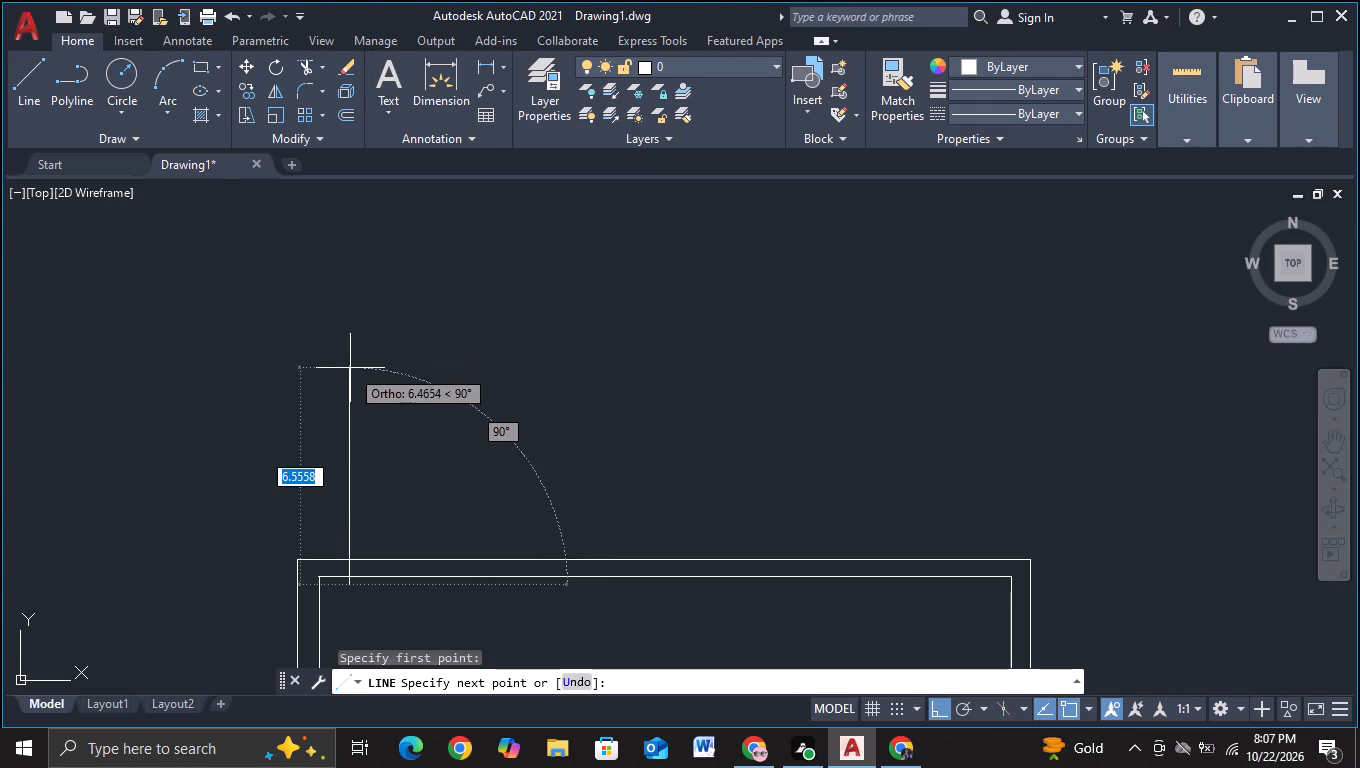
{"action": "left_click", "coordinate": [354, 380]}
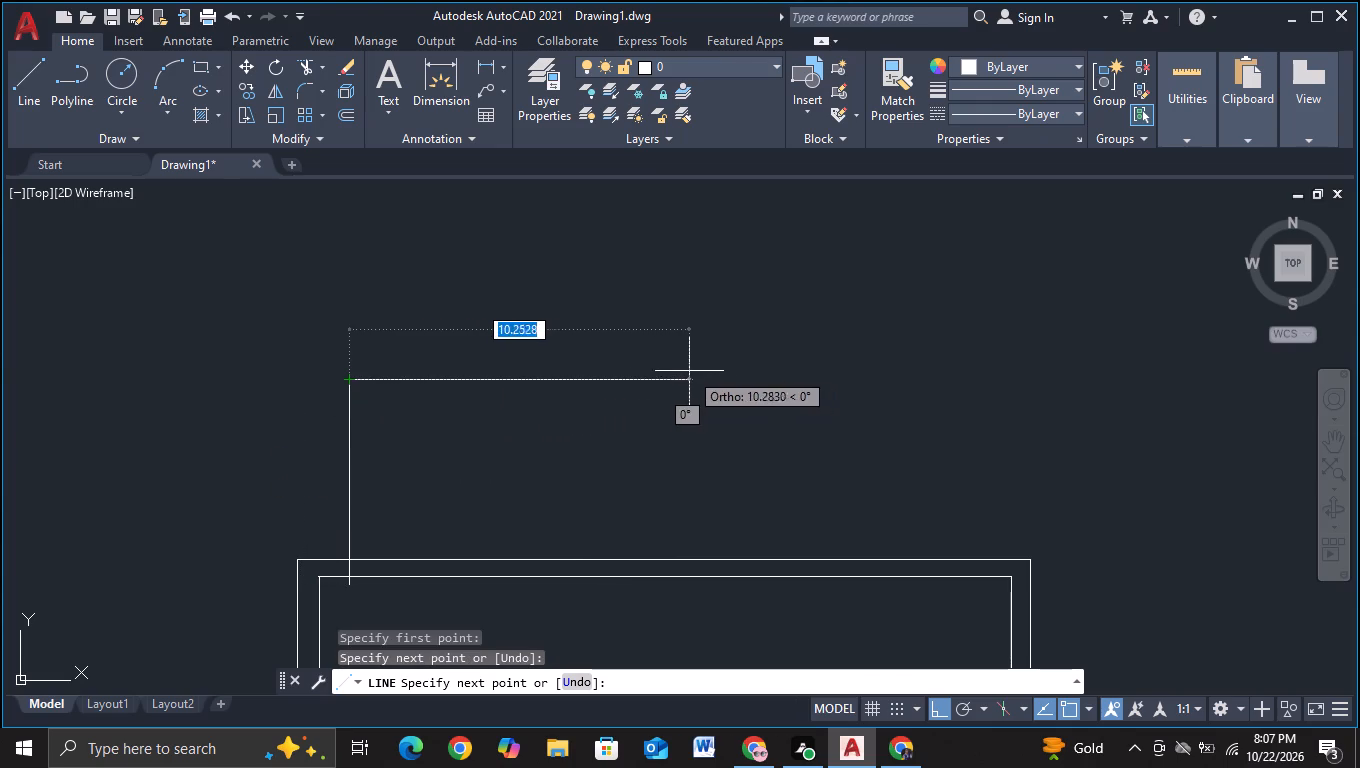
{"action": "left_click", "coordinate": [567, 357]}
{"action": "scroll", "coordinate": [567, 340], "scroll_direction": "up", "scroll_amount": 1}
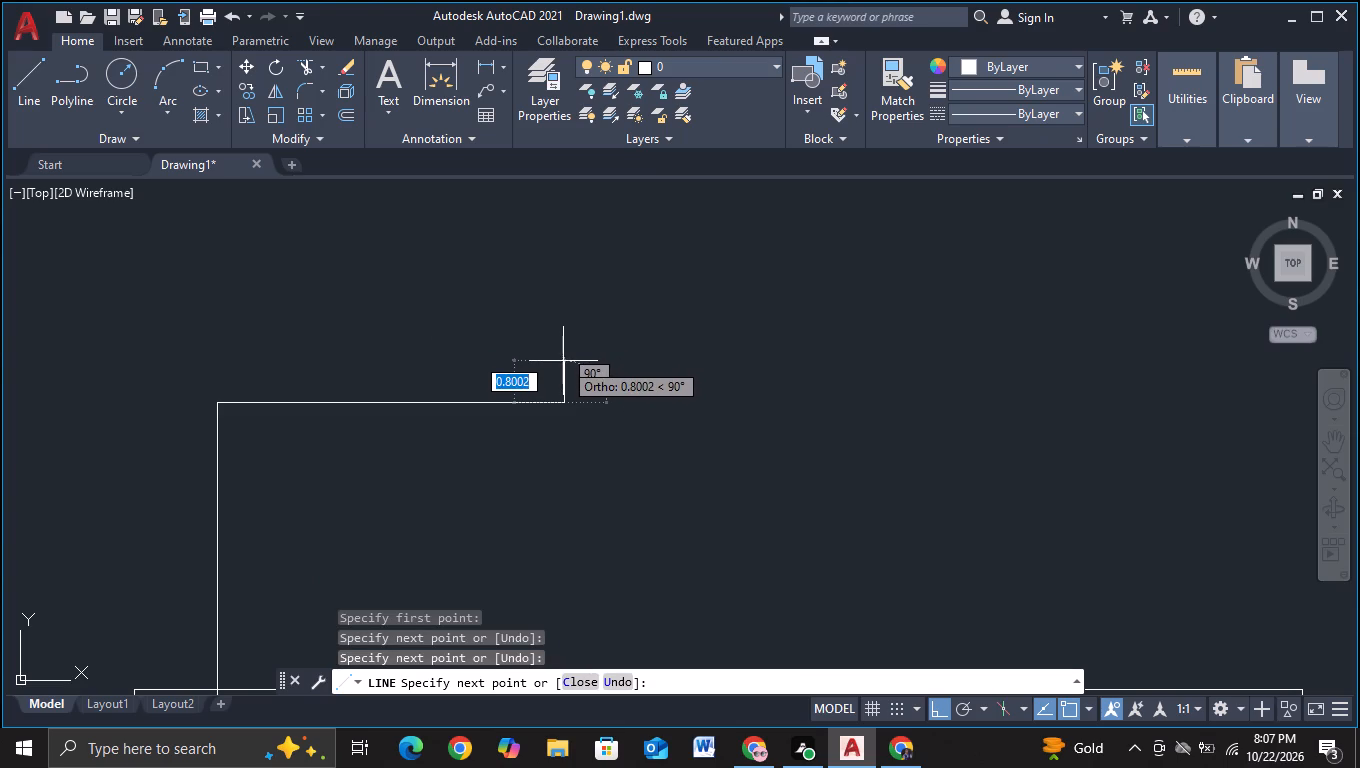
{"action": "left_click", "coordinate": [563, 365]}
Continue the stepped line right about 4.5 units and back down level with the left shoulder, completing the raised block.
{"action": "scroll", "coordinate": [812, 335], "scroll_direction": "down", "scroll_amount": 1}
{"action": "middle_click_drag", "start_coordinate": [812, 335], "coordinate": [796, 341]}
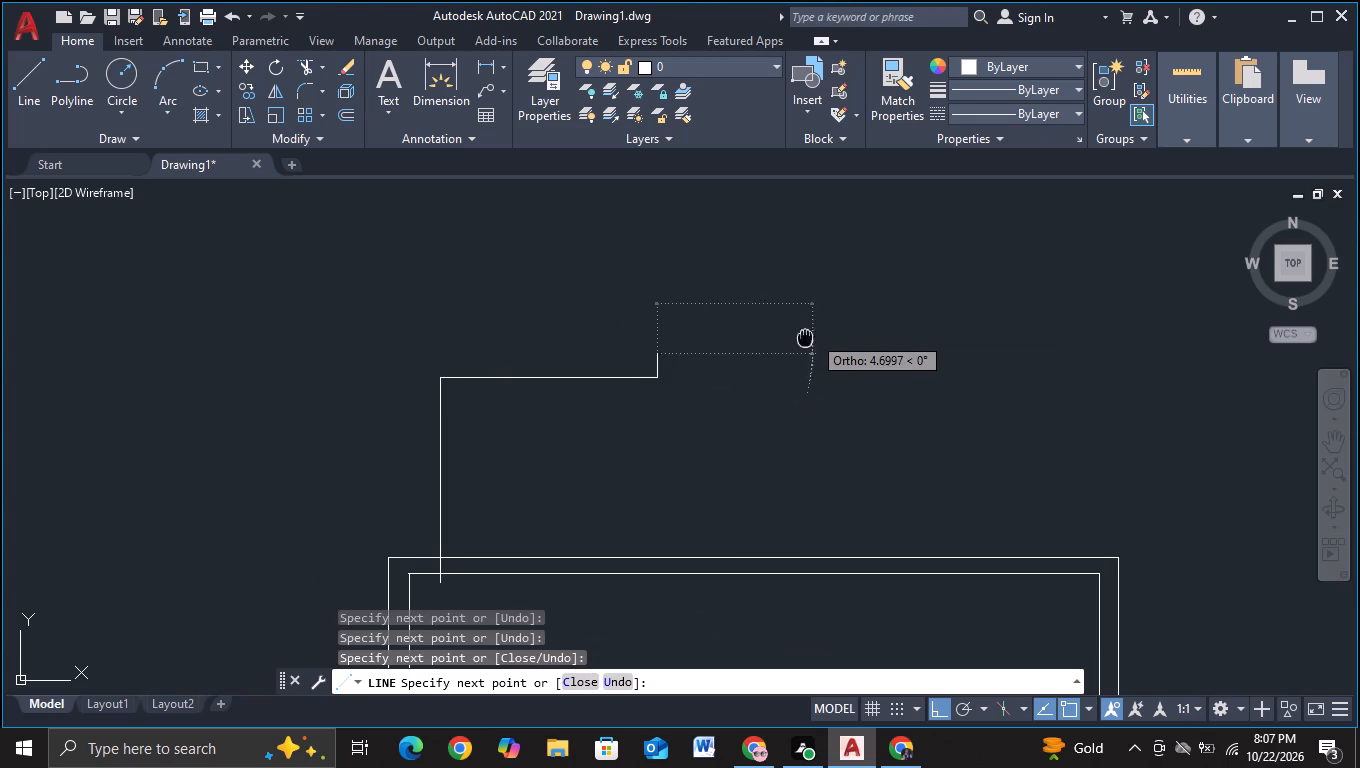
{"action": "middle_click_drag", "start_coordinate": [796, 341], "coordinate": [465, 352]}
{"action": "middle_click_drag", "start_coordinate": [592, 340], "coordinate": [505, 351]}
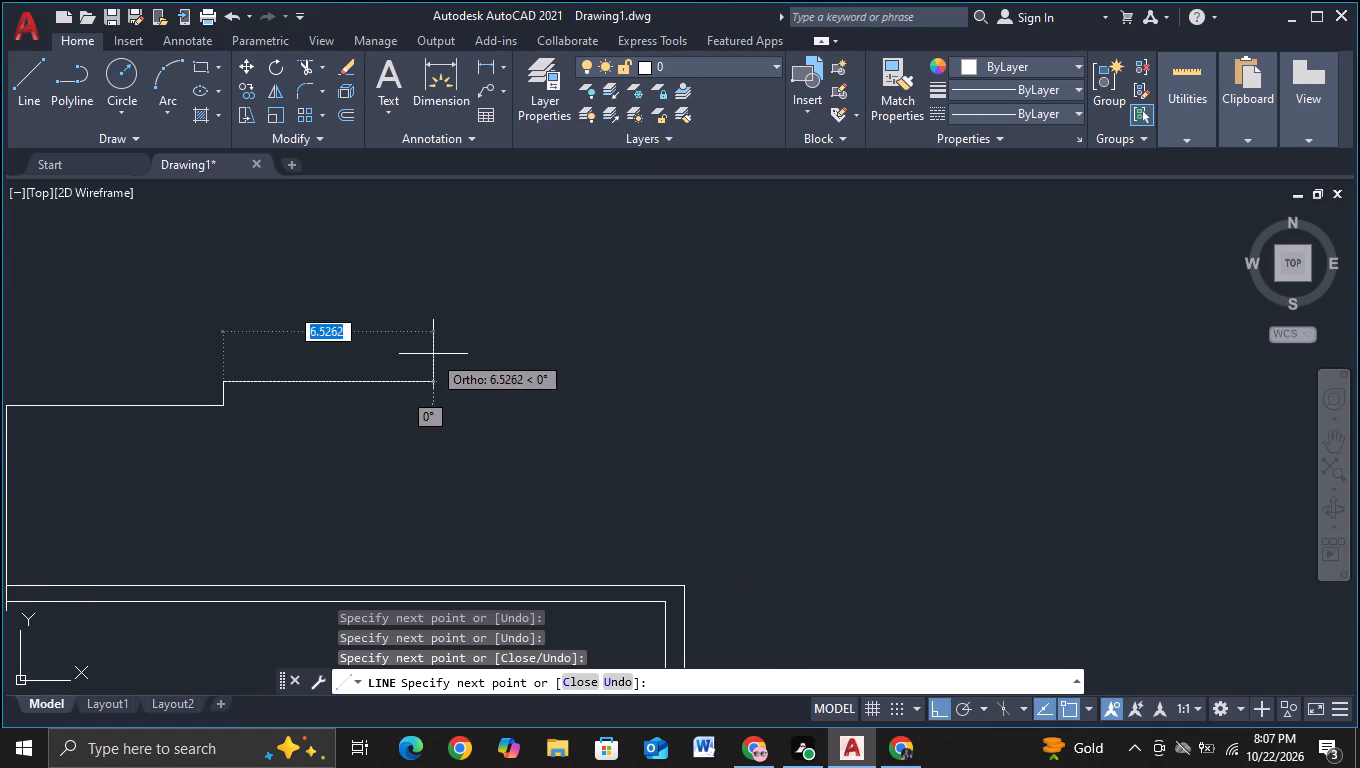
{"action": "middle_click_drag", "start_coordinate": [420, 354], "coordinate": [595, 290]}
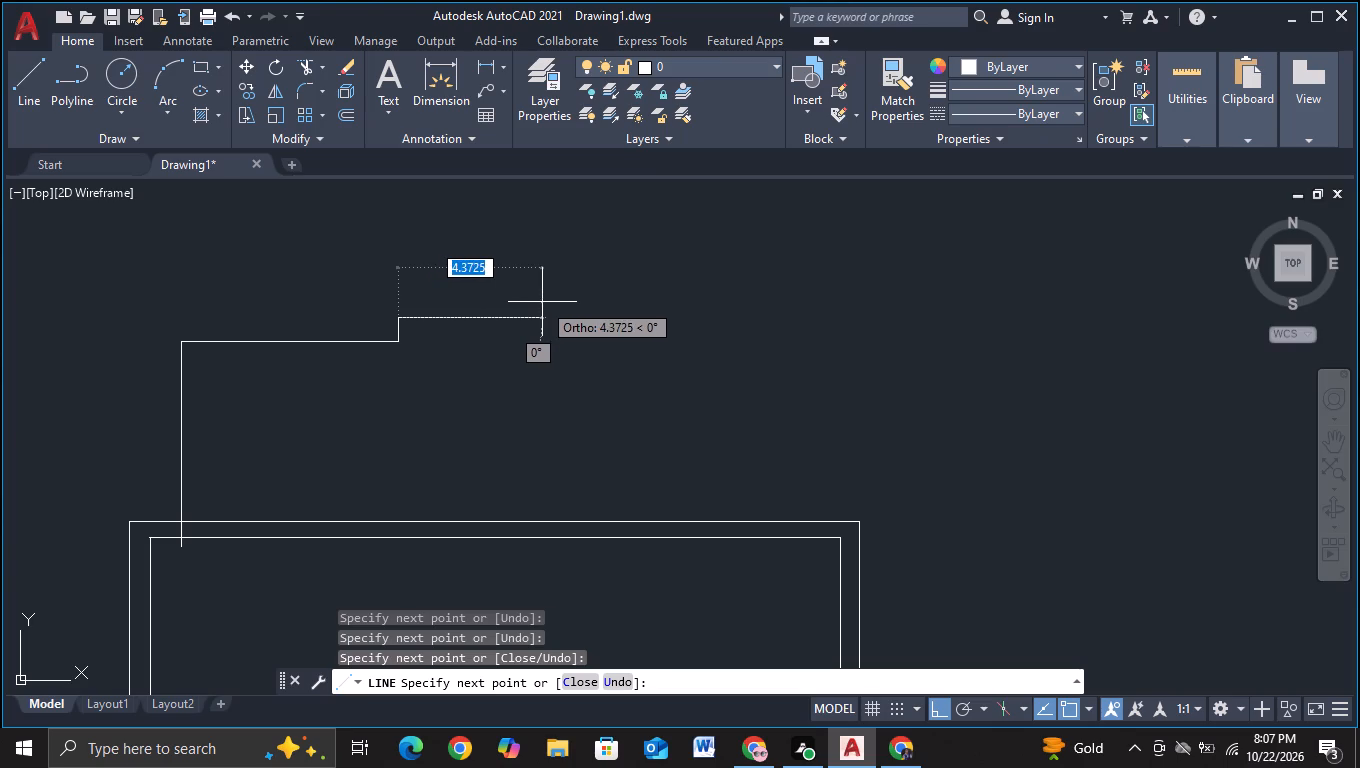
{"action": "left_click", "coordinate": [547, 300]}
{"action": "scroll", "coordinate": [554, 353], "scroll_direction": "up", "scroll_amount": 2}
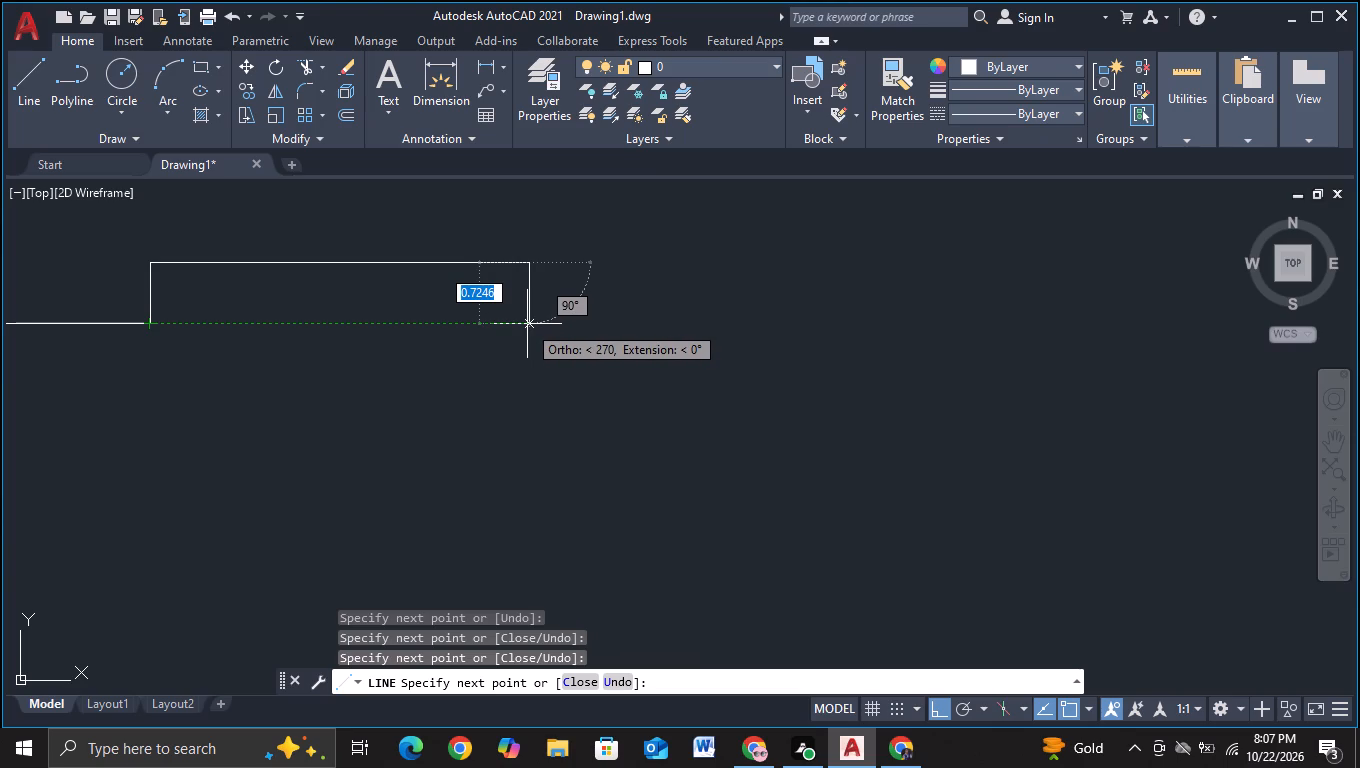
{"action": "left_click", "coordinate": [531, 324]}
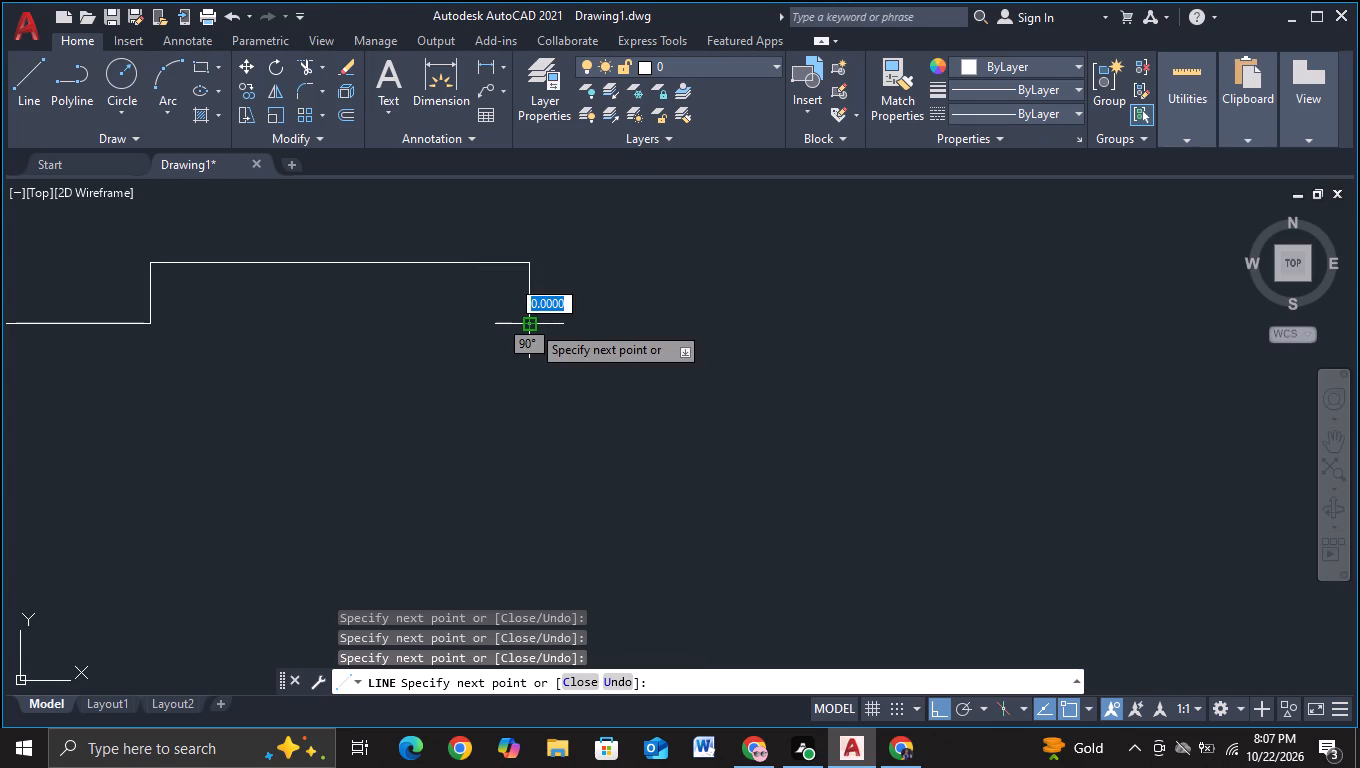
Continue the line right about 8 units from the raised block, add a short drop of about 1.25 units, and end it.
{"action": "scroll", "coordinate": [893, 265], "scroll_direction": "down", "scroll_amount": 2}
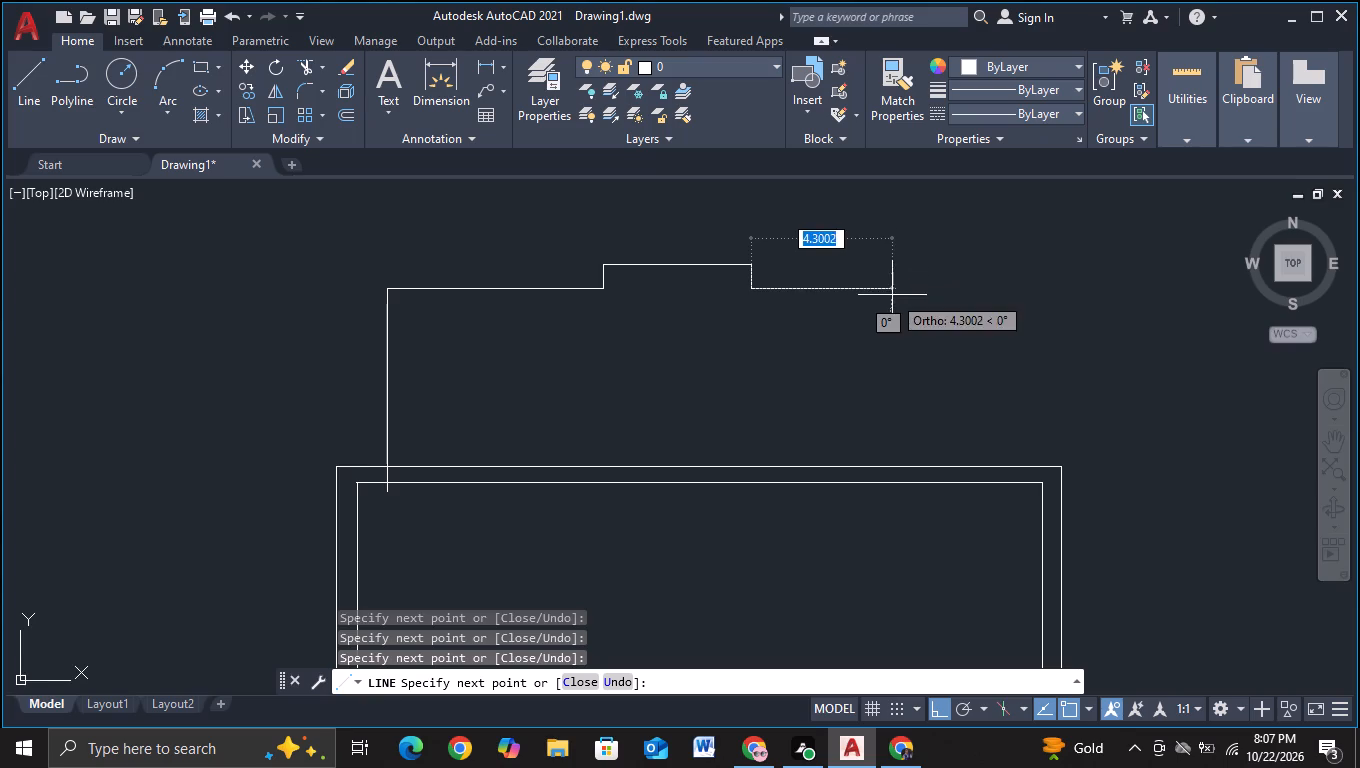
{"action": "middle_click_drag", "start_coordinate": [892, 295], "coordinate": [647, 377]}
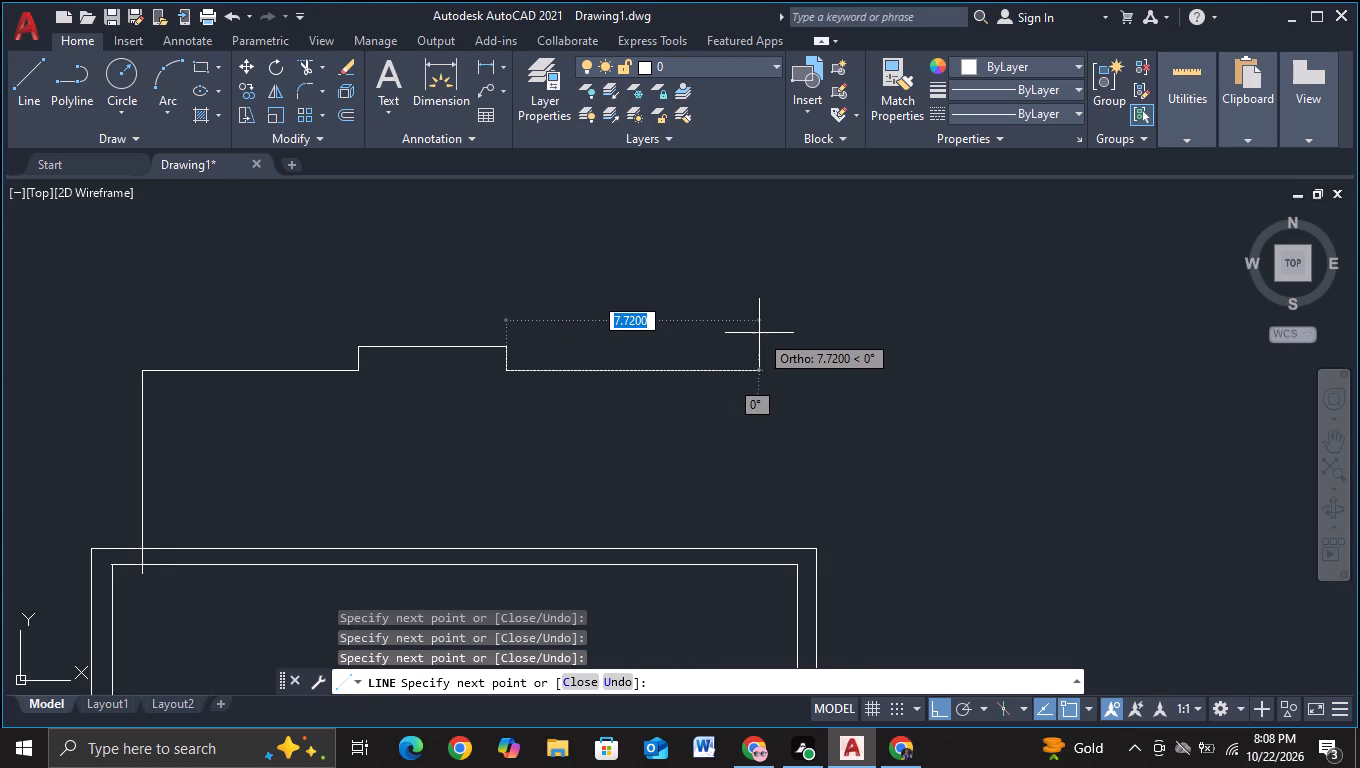
{"action": "left_click", "coordinate": [776, 338]}
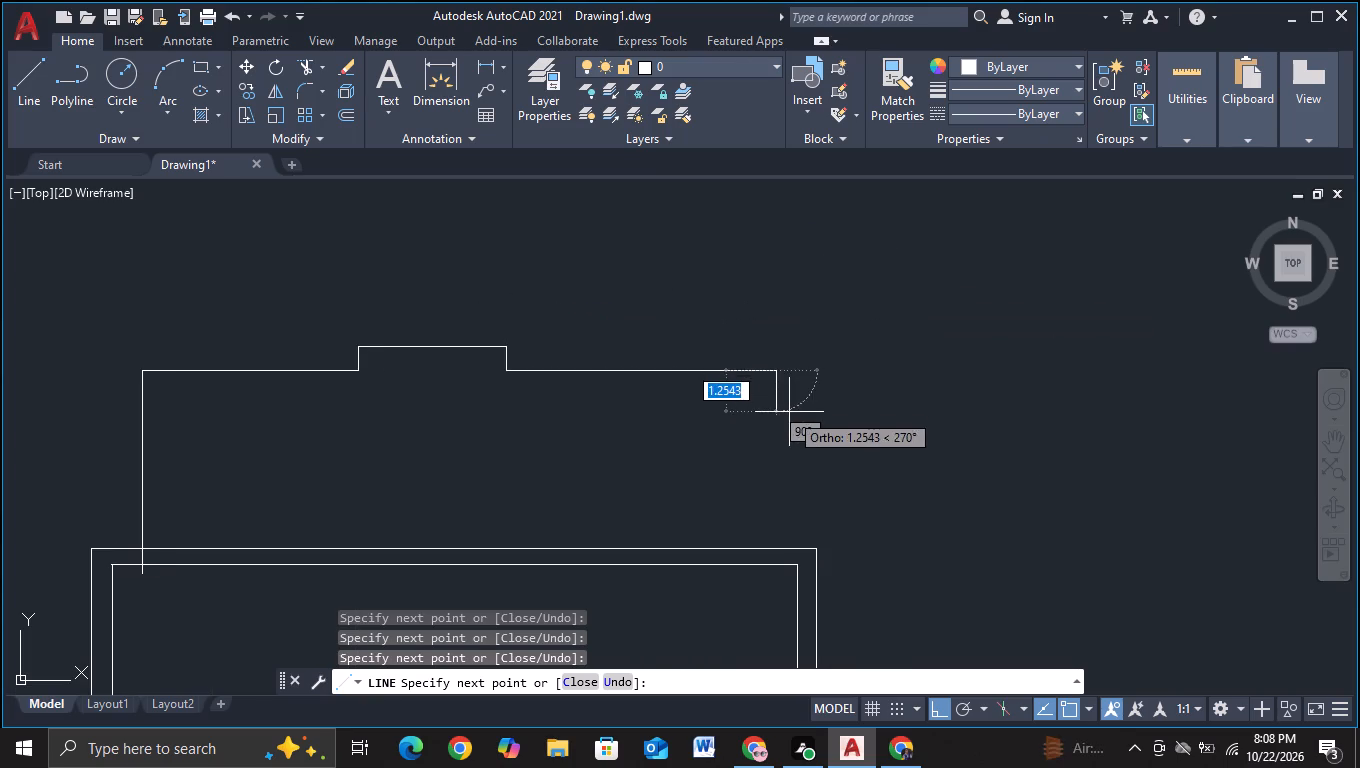
{"action": "left_click", "coordinate": [789, 412]}
{"action": "key", "text": "Escape"}
Trim the stepped outline's left vertical below the outer rectangle's top edge, and the small overhang at the inner rectangle's upper-left corner.
{"action": "middle_click_drag", "start_coordinate": [825, 453], "coordinate": [833, 363]}
{"action": "middle_click_drag", "start_coordinate": [492, 416], "coordinate": [727, 372]}
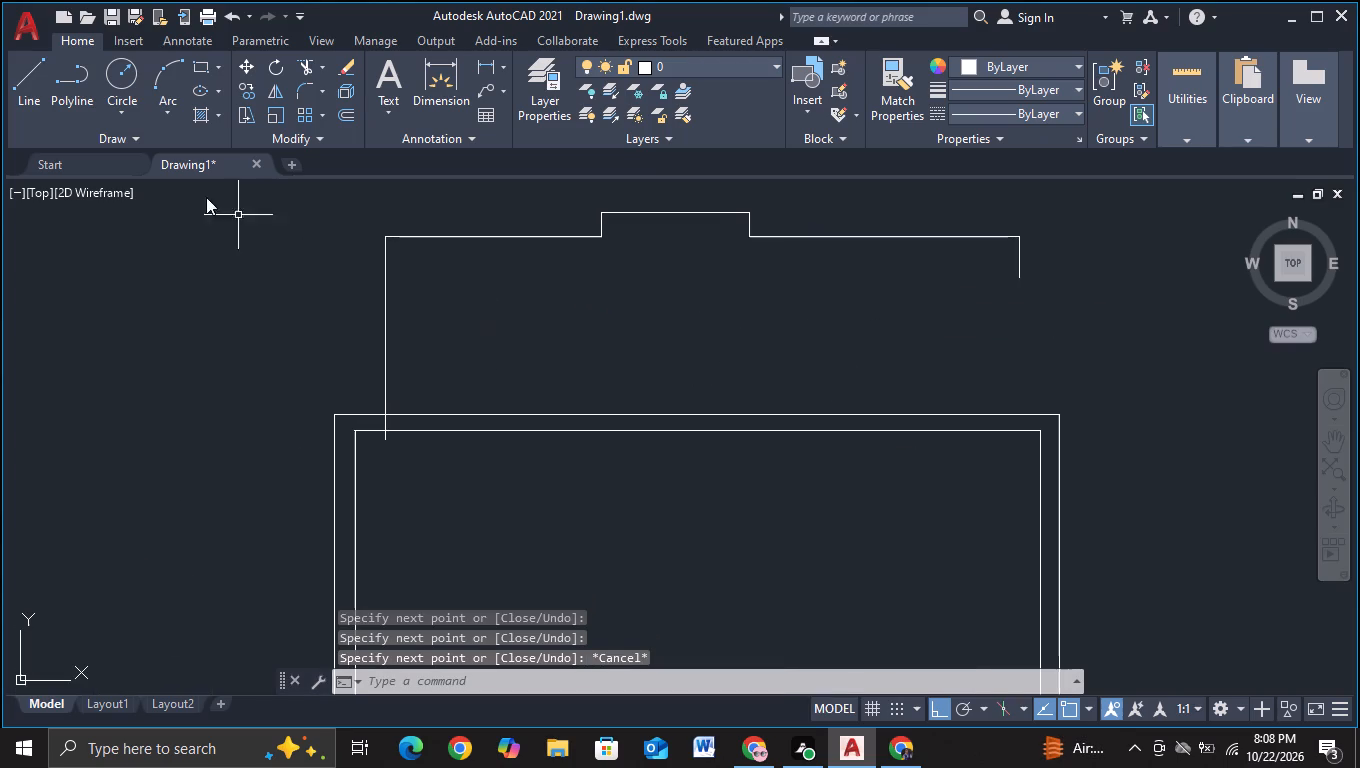
{"action": "left_click", "coordinate": [306, 69]}
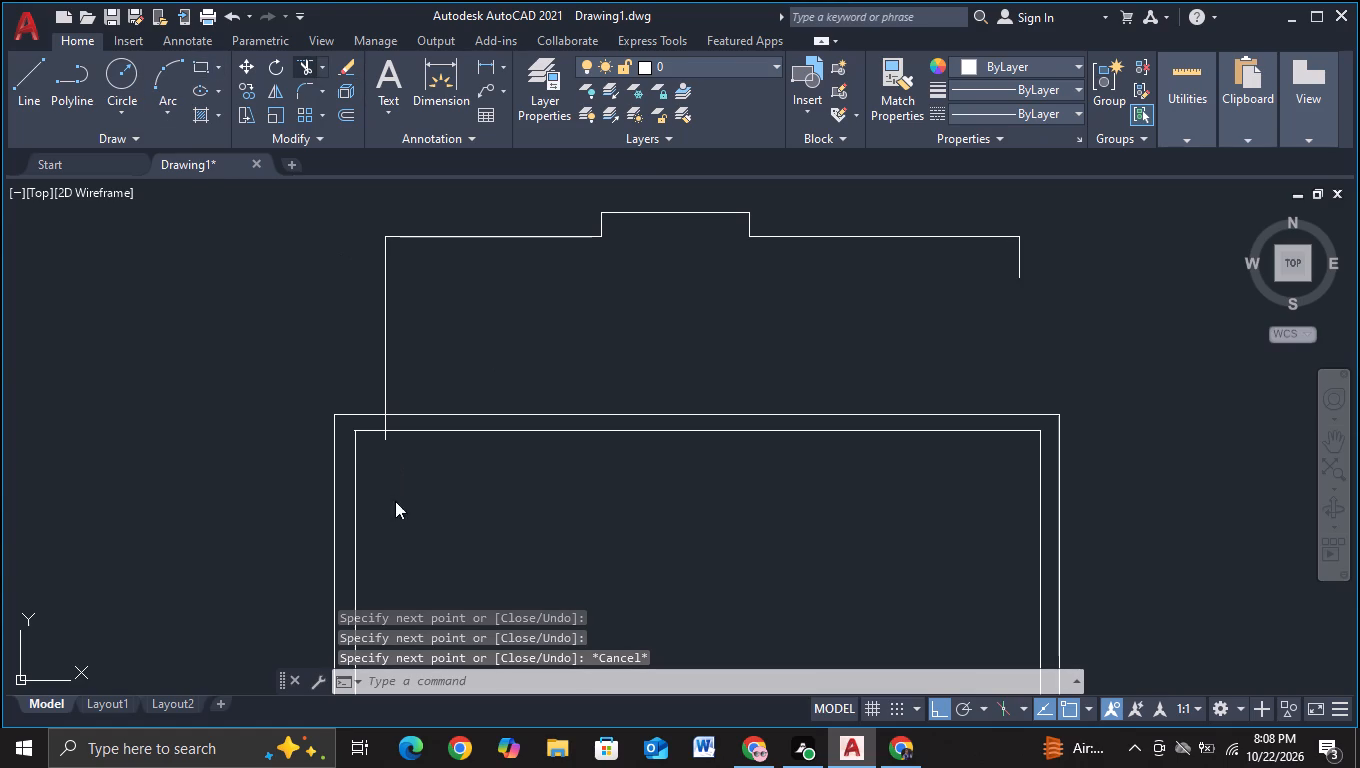
{"action": "scroll", "coordinate": [359, 453], "scroll_direction": "up", "scroll_amount": 4}
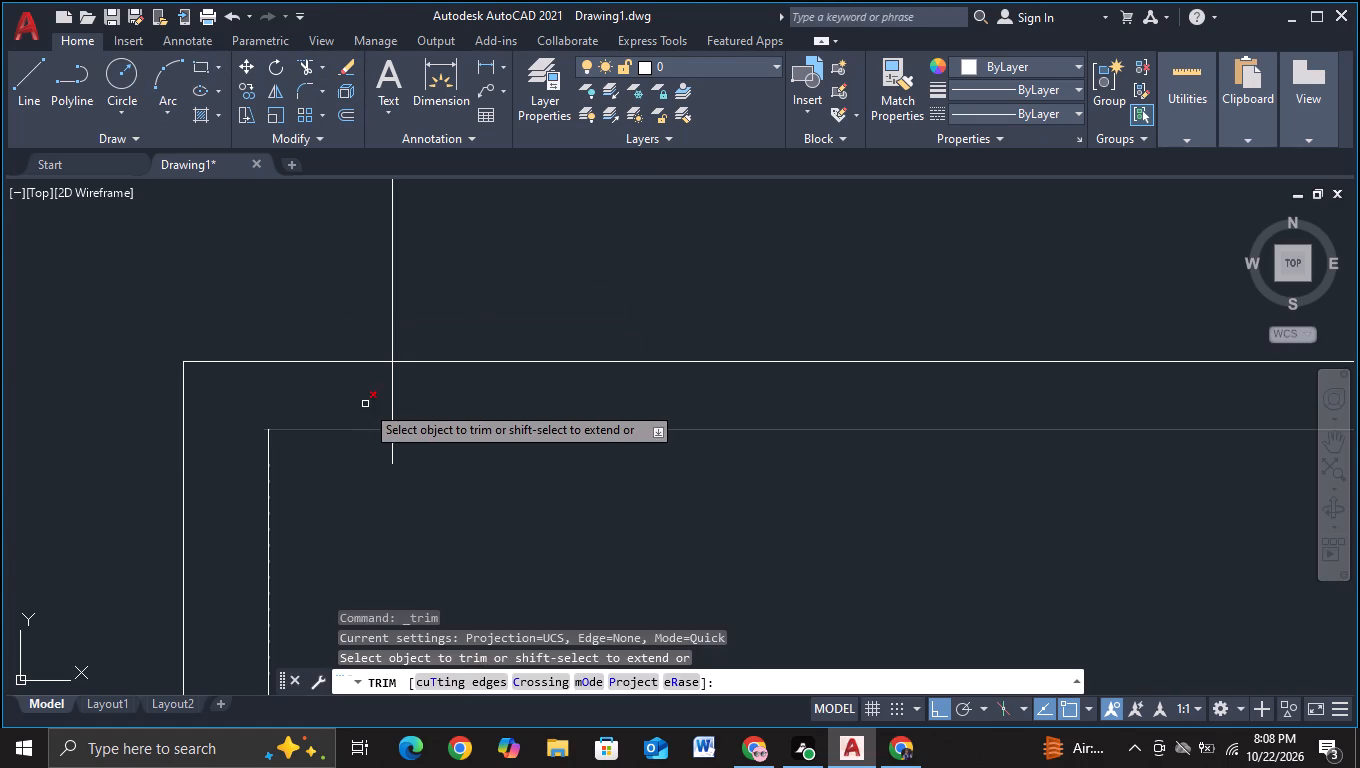
{"action": "left_click_drag", "start_coordinate": [365, 403], "coordinate": [421, 399]}
{"action": "left_click_drag", "start_coordinate": [369, 451], "coordinate": [390, 451]}
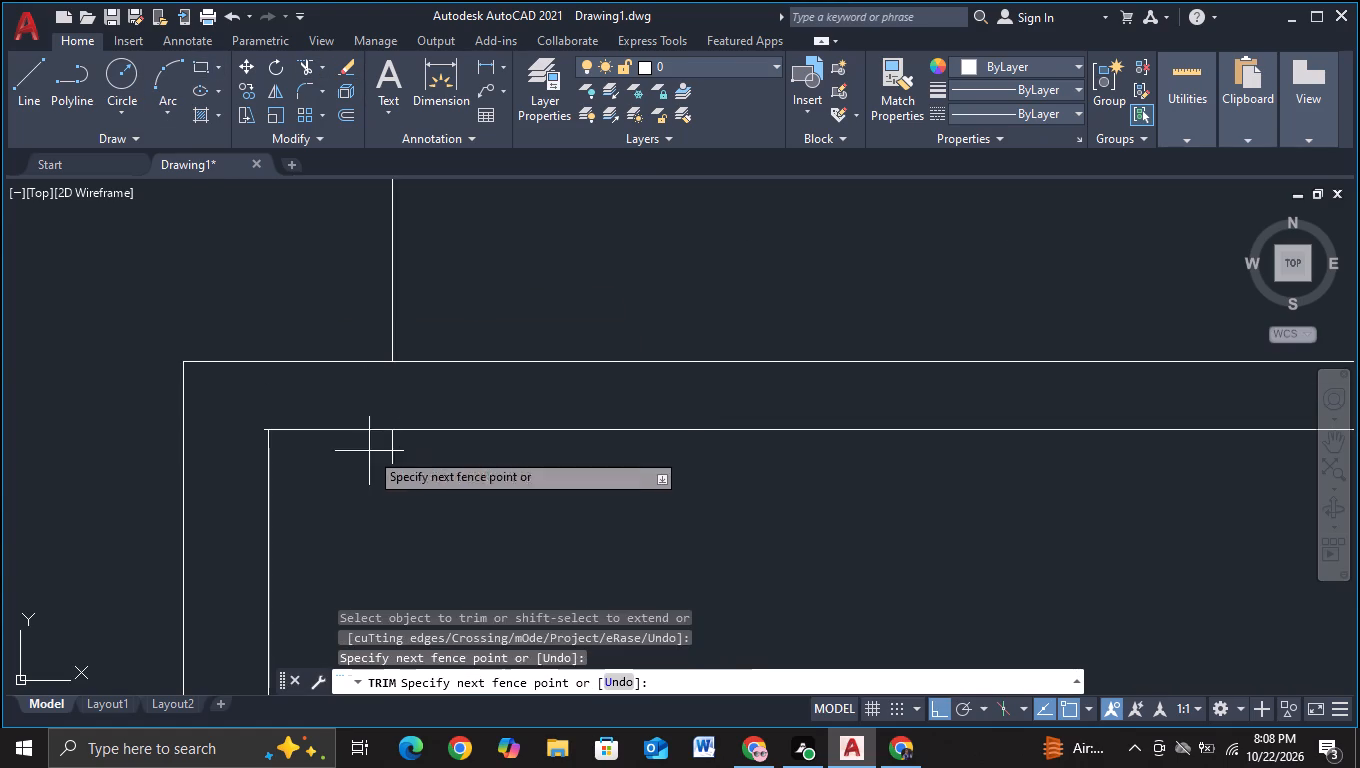
{"action": "left_click_drag", "start_coordinate": [390, 451], "coordinate": [405, 451]}
{"action": "scroll", "coordinate": [254, 436], "scroll_direction": "up", "scroll_amount": 2}
{"action": "left_click", "coordinate": [275, 418]}
{"action": "scroll", "coordinate": [435, 457], "scroll_direction": "down", "scroll_amount": 2}
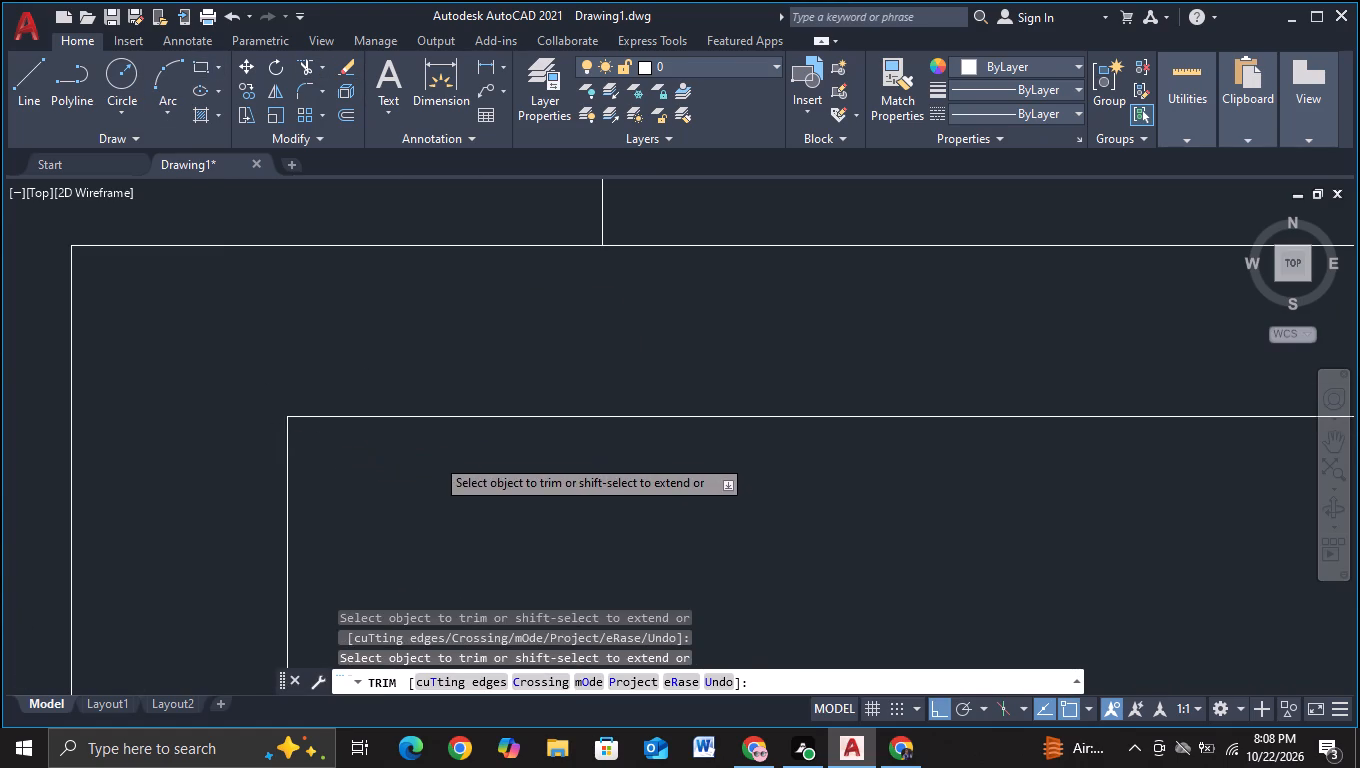
{"action": "scroll", "coordinate": [435, 457], "scroll_direction": "down", "scroll_amount": 4}
{"action": "middle_click_drag", "start_coordinate": [657, 554], "coordinate": [492, 556]}
{"action": "key", "text": "Escape"}
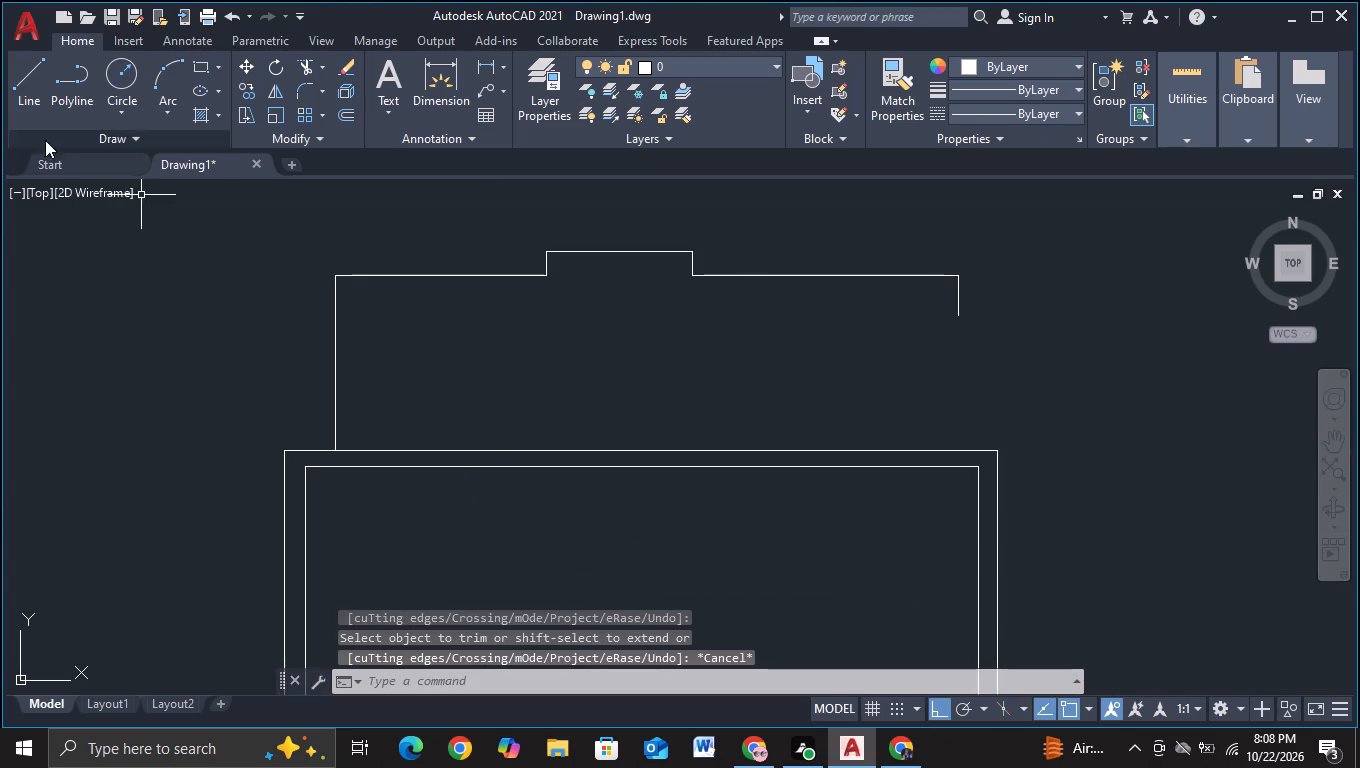
Draw a vertical line from the raised block's lower-left corner down past the inner rectangle's top edge.
{"action": "left_click", "coordinate": [31, 104]}
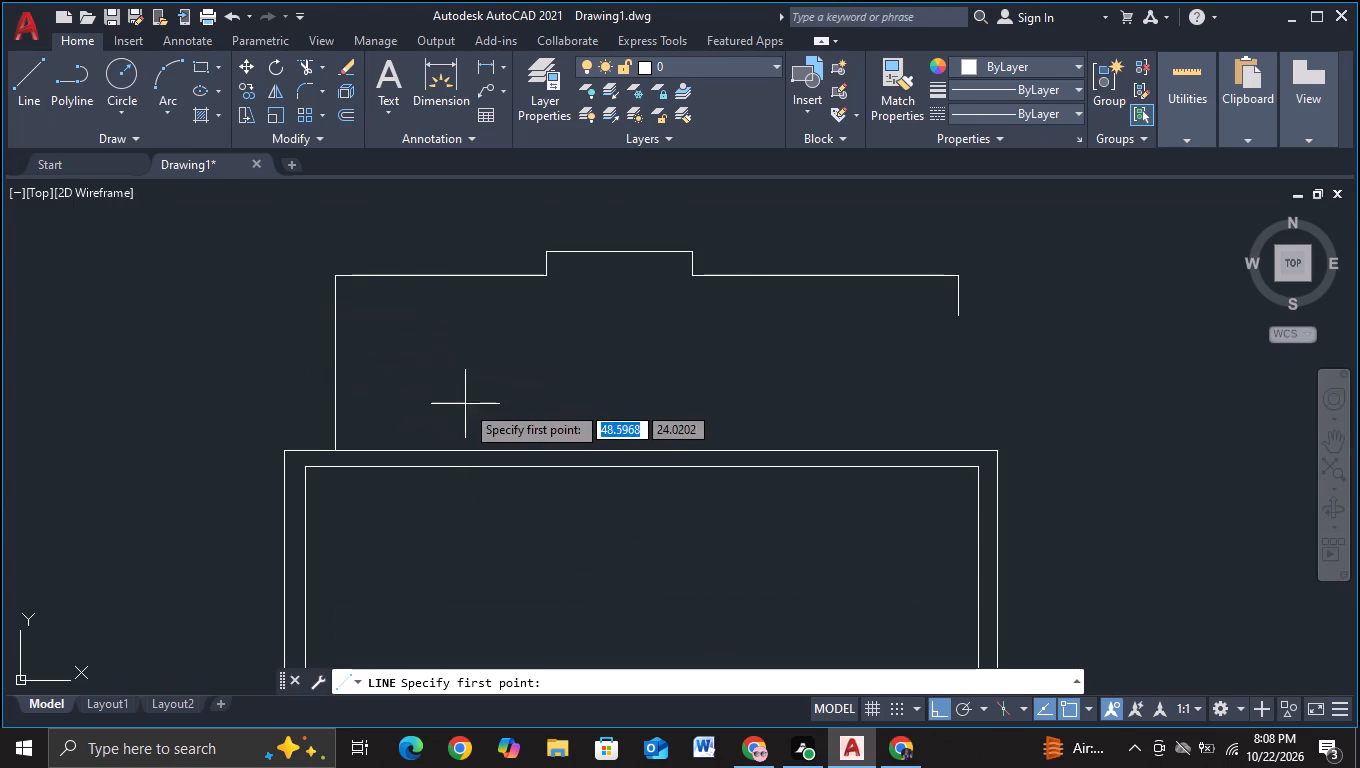
{"action": "middle_click_drag", "start_coordinate": [465, 404], "coordinate": [390, 434]}
{"action": "left_click", "coordinate": [461, 304]}
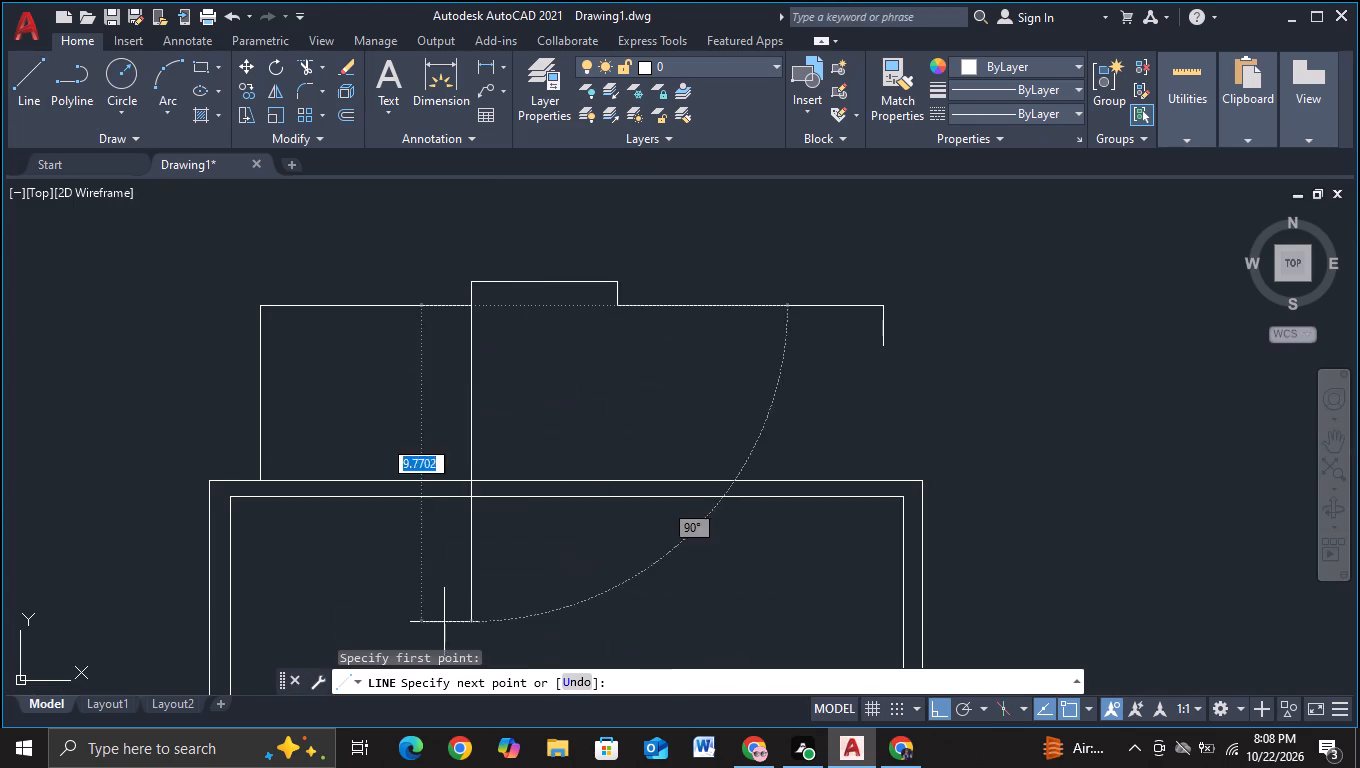
{"action": "left_click", "coordinate": [449, 546]}
{"action": "key", "text": "Escape"}
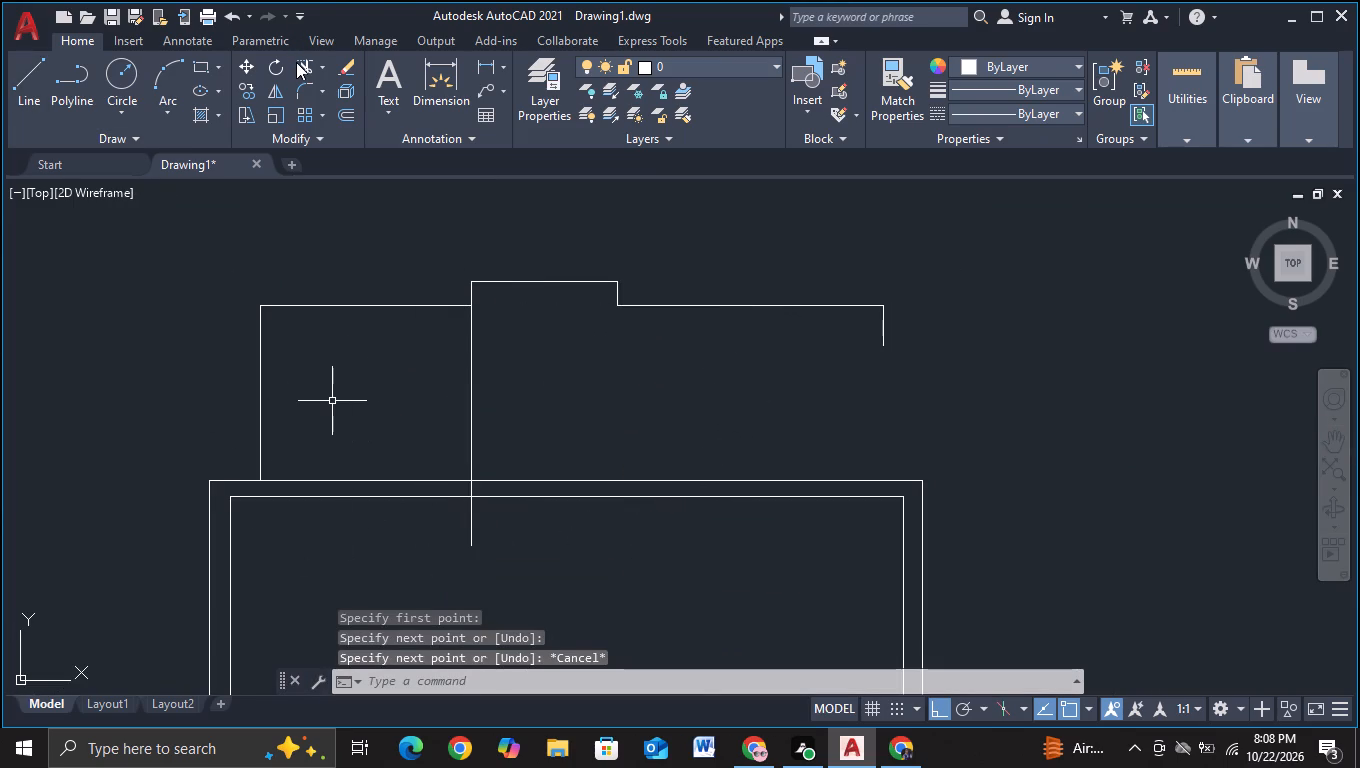
Trim the new vertical line where it extends below the outer rectangle's top edge.
{"action": "left_click", "coordinate": [296, 62]}
{"action": "left_click", "coordinate": [472, 489]}
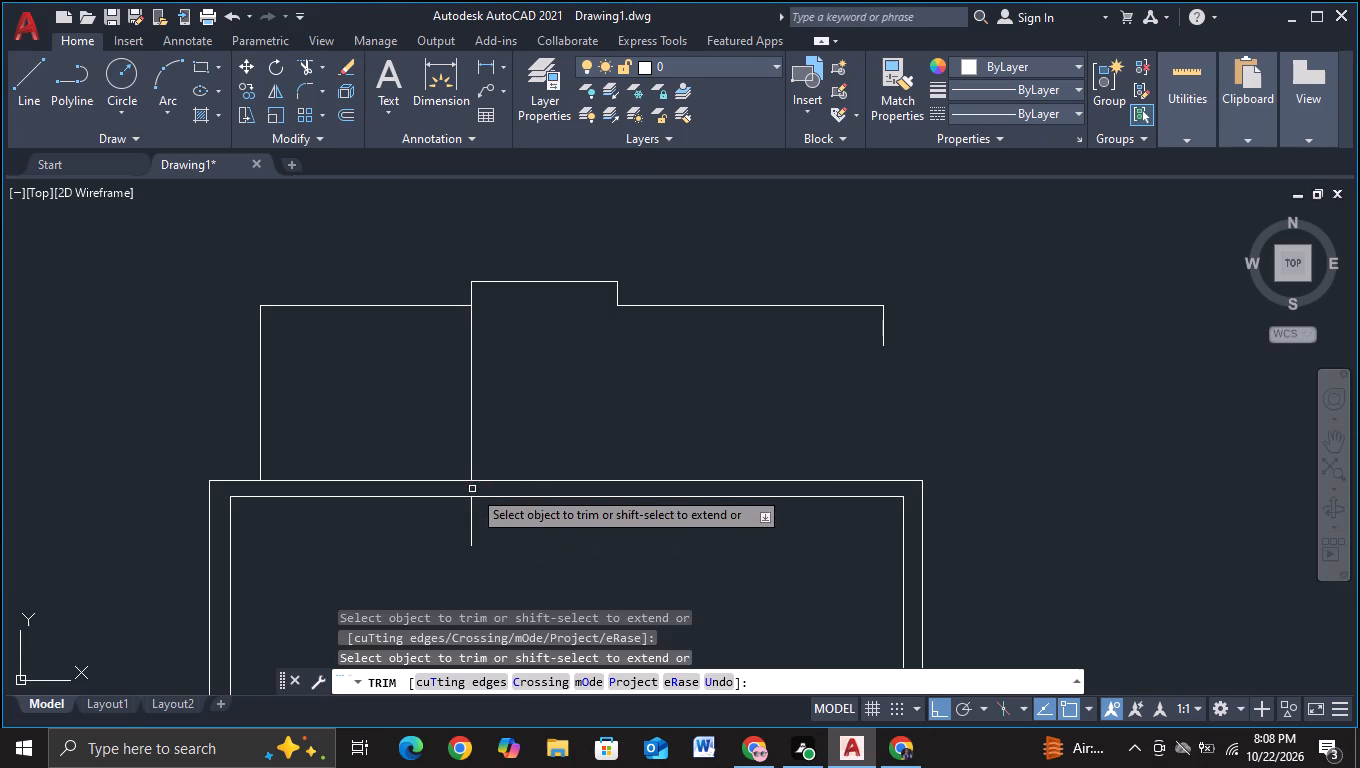
{"action": "left_click_drag", "start_coordinate": [449, 538], "coordinate": [543, 532]}
{"action": "scroll", "coordinate": [543, 532], "scroll_direction": "down", "scroll_amount": 2}
{"action": "middle_click_drag", "start_coordinate": [581, 555], "coordinate": [438, 518]}
{"action": "key", "text": "Escape"}
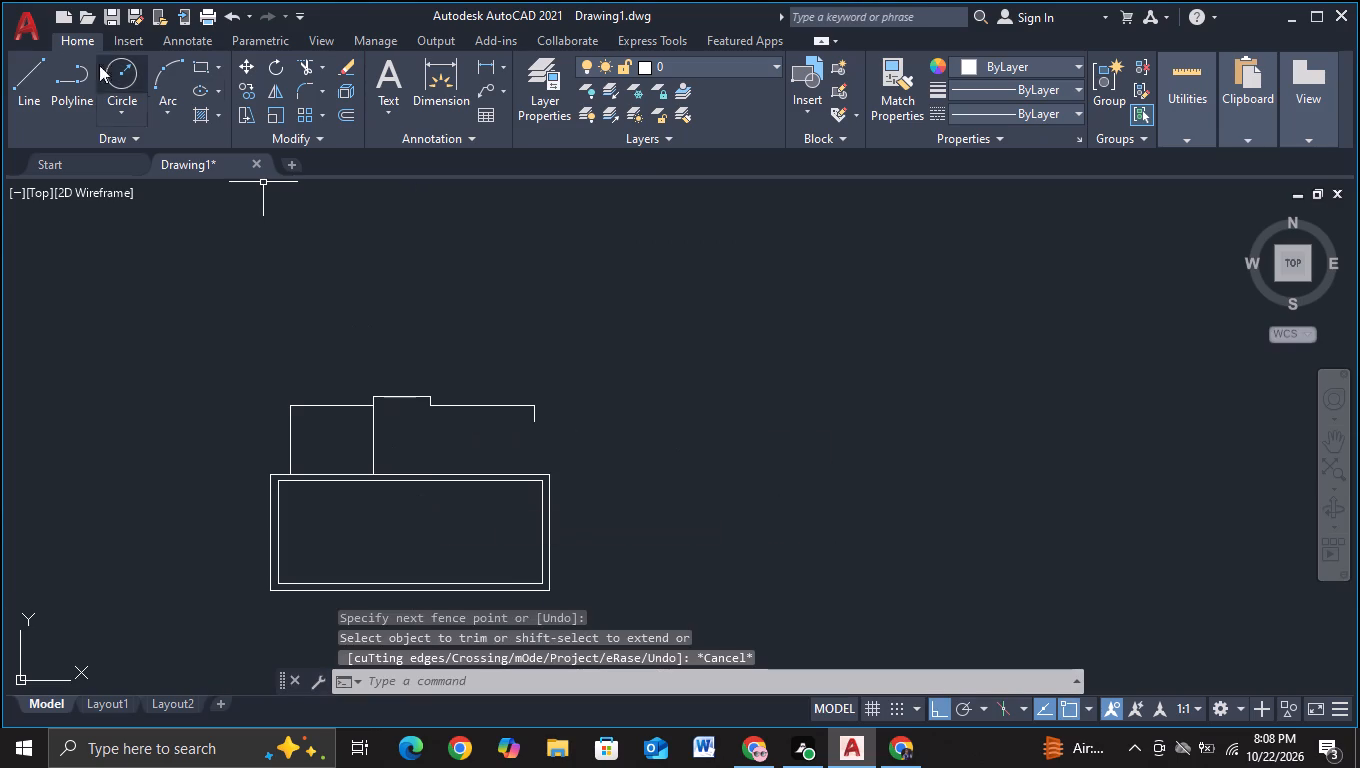
Draw a vertical line from just above the raised block, near its right side, down into the inner rectangle.
{"action": "left_click", "coordinate": [33, 88]}
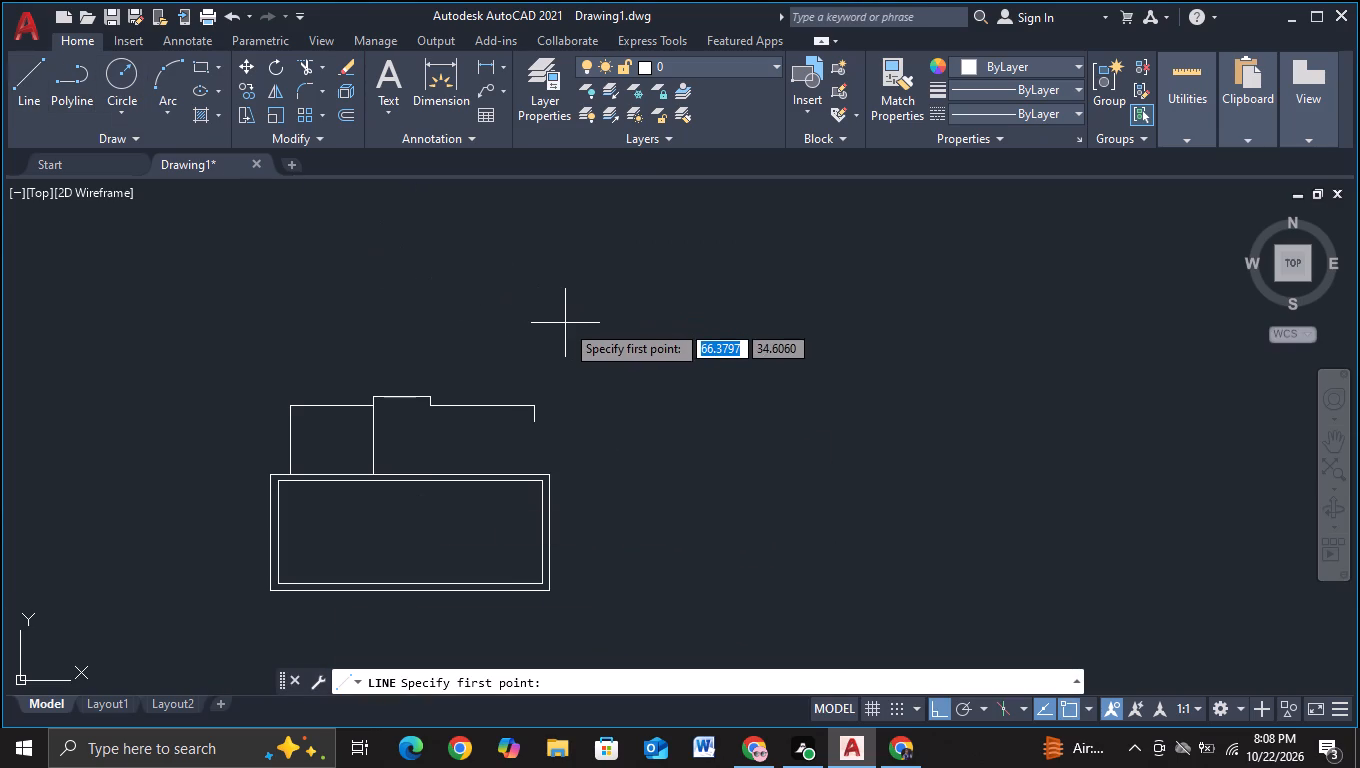
{"action": "scroll", "coordinate": [432, 430], "scroll_direction": "up", "scroll_amount": 1}
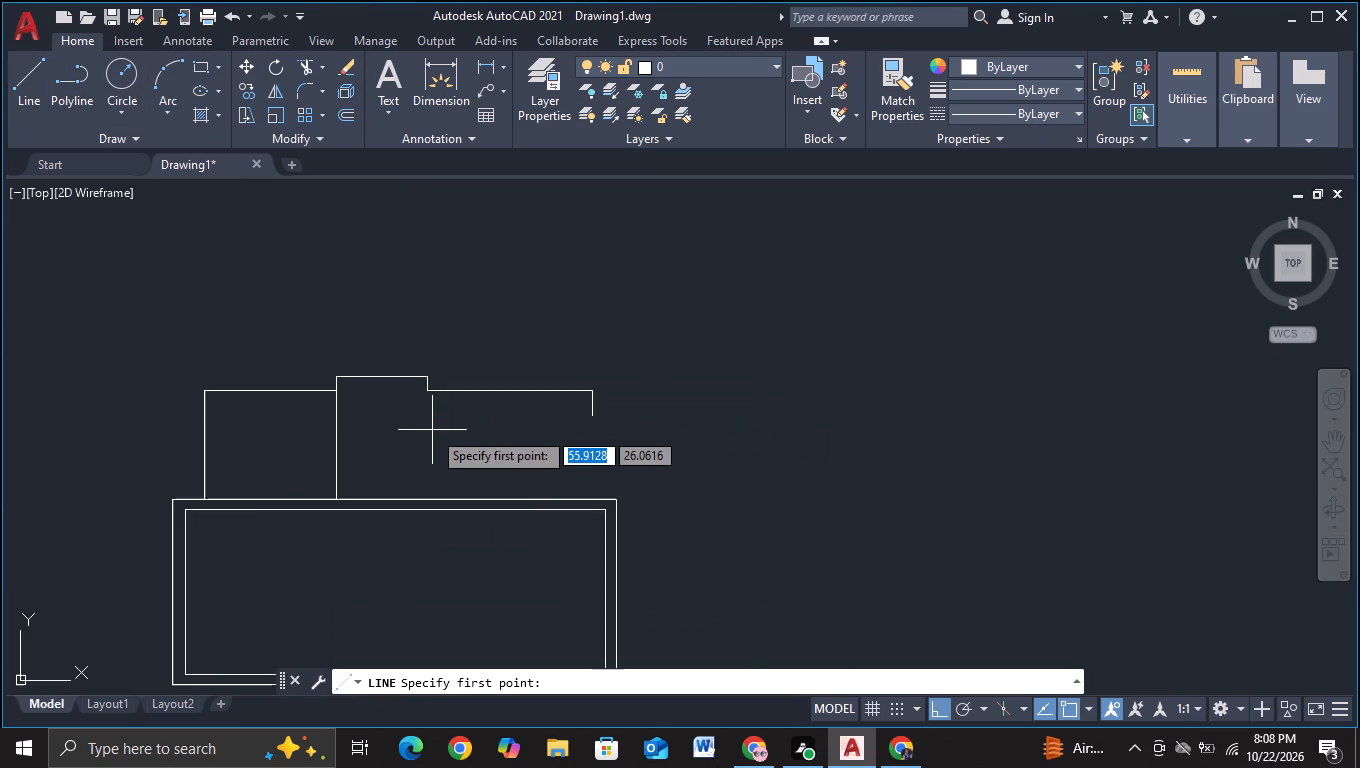
{"action": "scroll", "coordinate": [388, 440], "scroll_direction": "up", "scroll_amount": 2}
{"action": "left_click", "coordinate": [439, 253]}
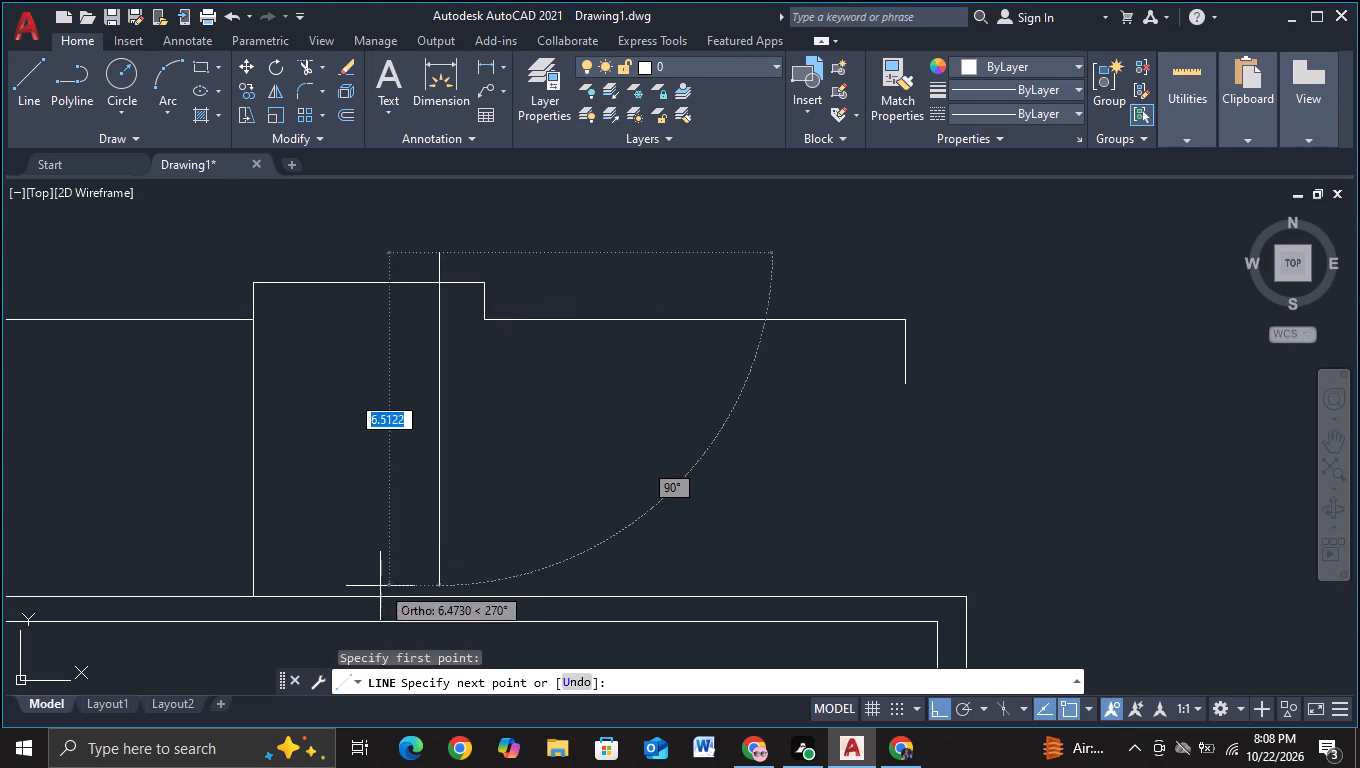
{"action": "middle_click_drag", "start_coordinate": [380, 587], "coordinate": [382, 416]}
{"action": "left_click", "coordinate": [394, 599]}
{"action": "key", "text": "Escape"}
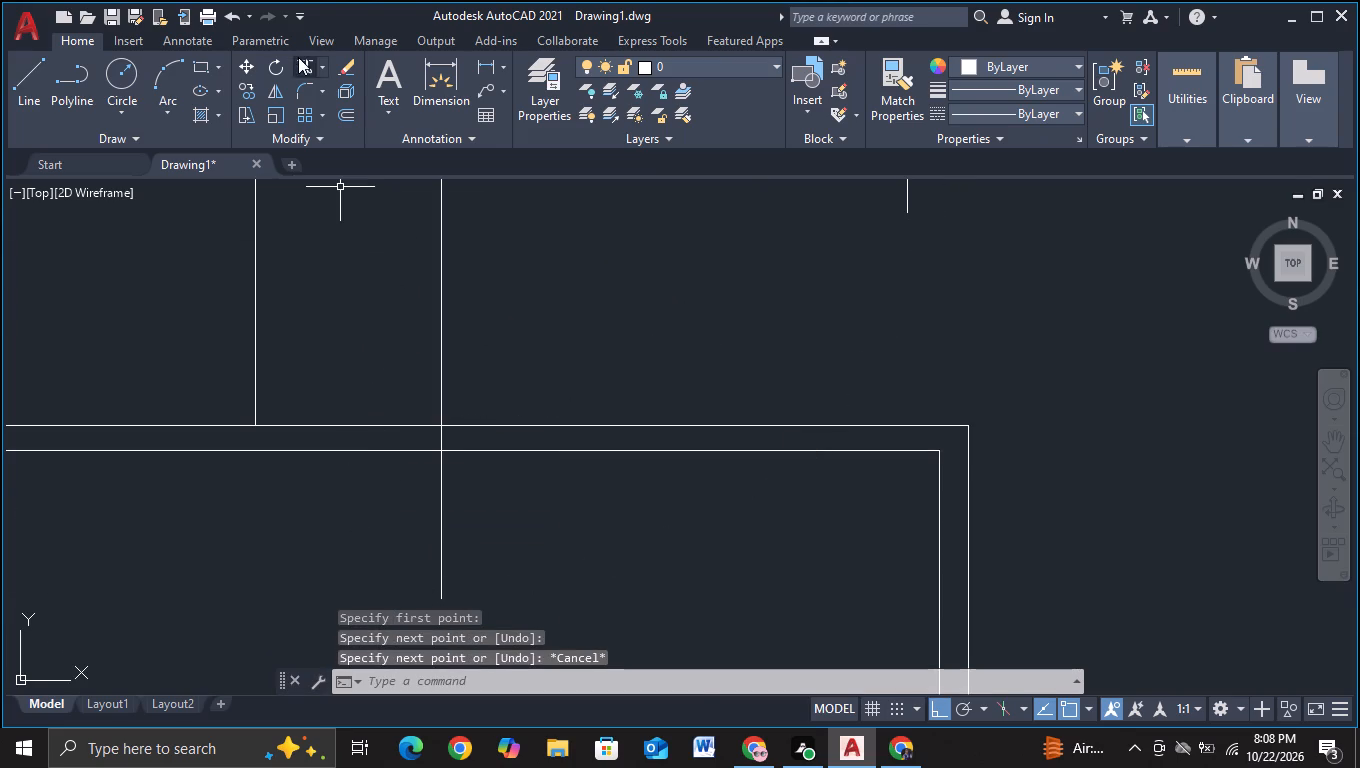
Trim the part of this vertical line that extends below the outer rectangle's top edge.
{"action": "left_click", "coordinate": [303, 60]}
{"action": "left_click_drag", "start_coordinate": [372, 529], "coordinate": [487, 529]}
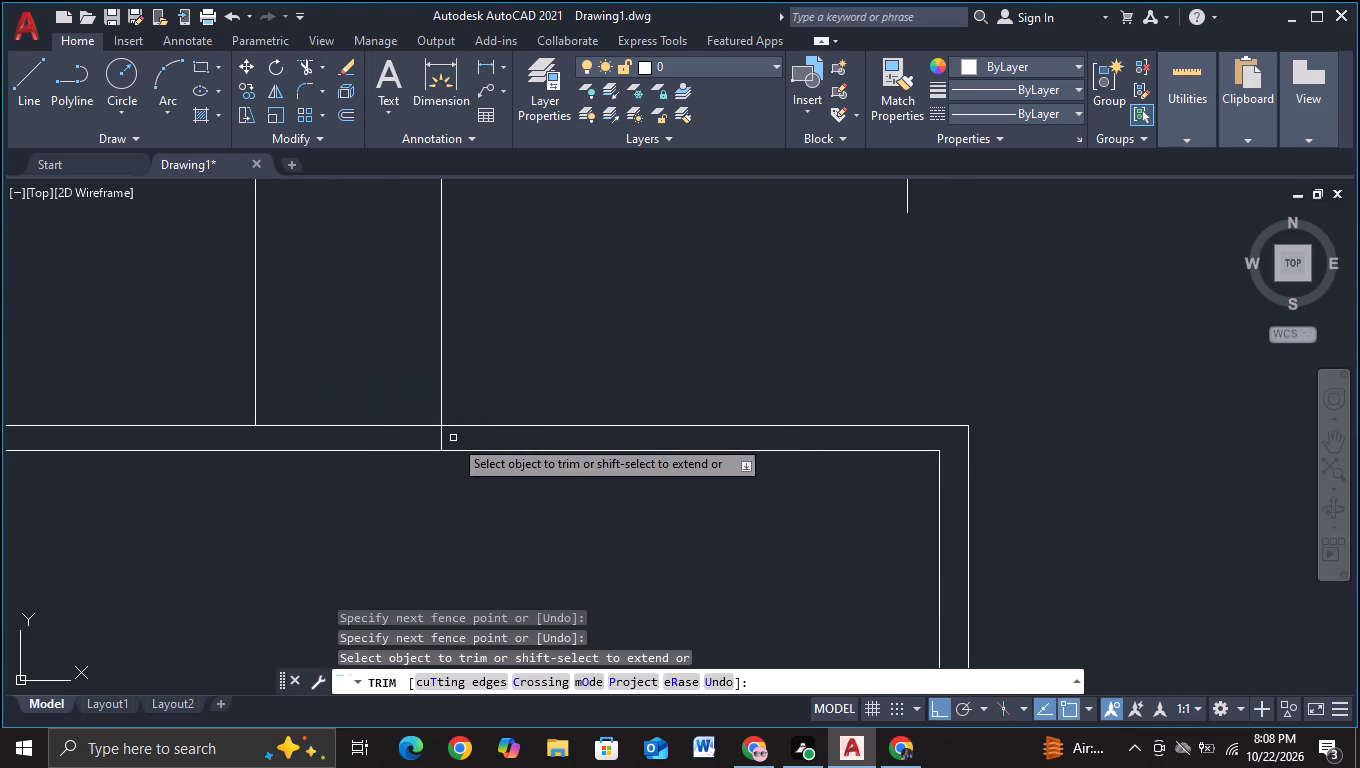
{"action": "left_click_drag", "start_coordinate": [437, 438], "coordinate": [464, 441]}
{"action": "scroll", "coordinate": [464, 441], "scroll_direction": "down", "scroll_amount": 2}
{"action": "middle_click_drag", "start_coordinate": [542, 395], "coordinate": [451, 491]}
{"action": "key", "text": "Escape"}
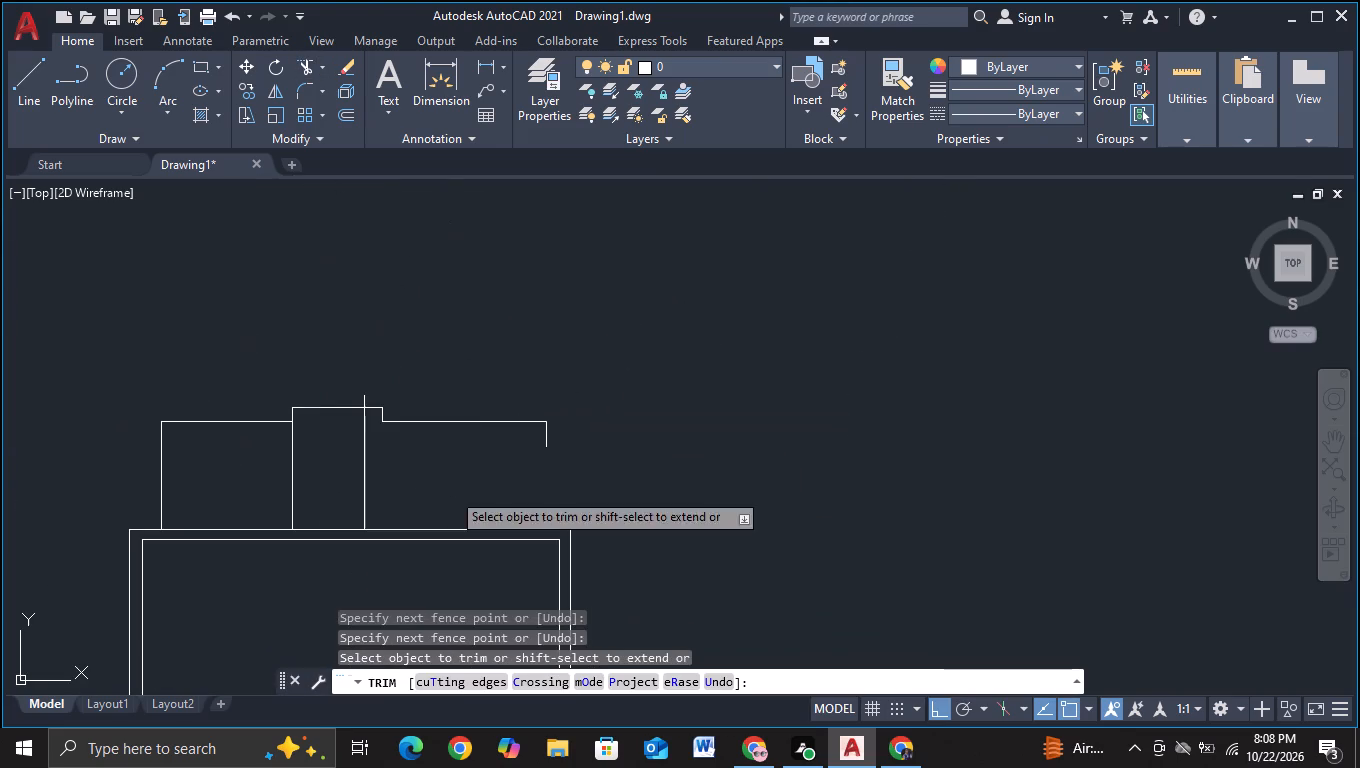
Trim the short stub of the vertical line that sticks out above the raised block's top edge.
{"action": "scroll", "coordinate": [380, 412], "scroll_direction": "up", "scroll_amount": 2}
{"action": "key", "text": "Escape"}
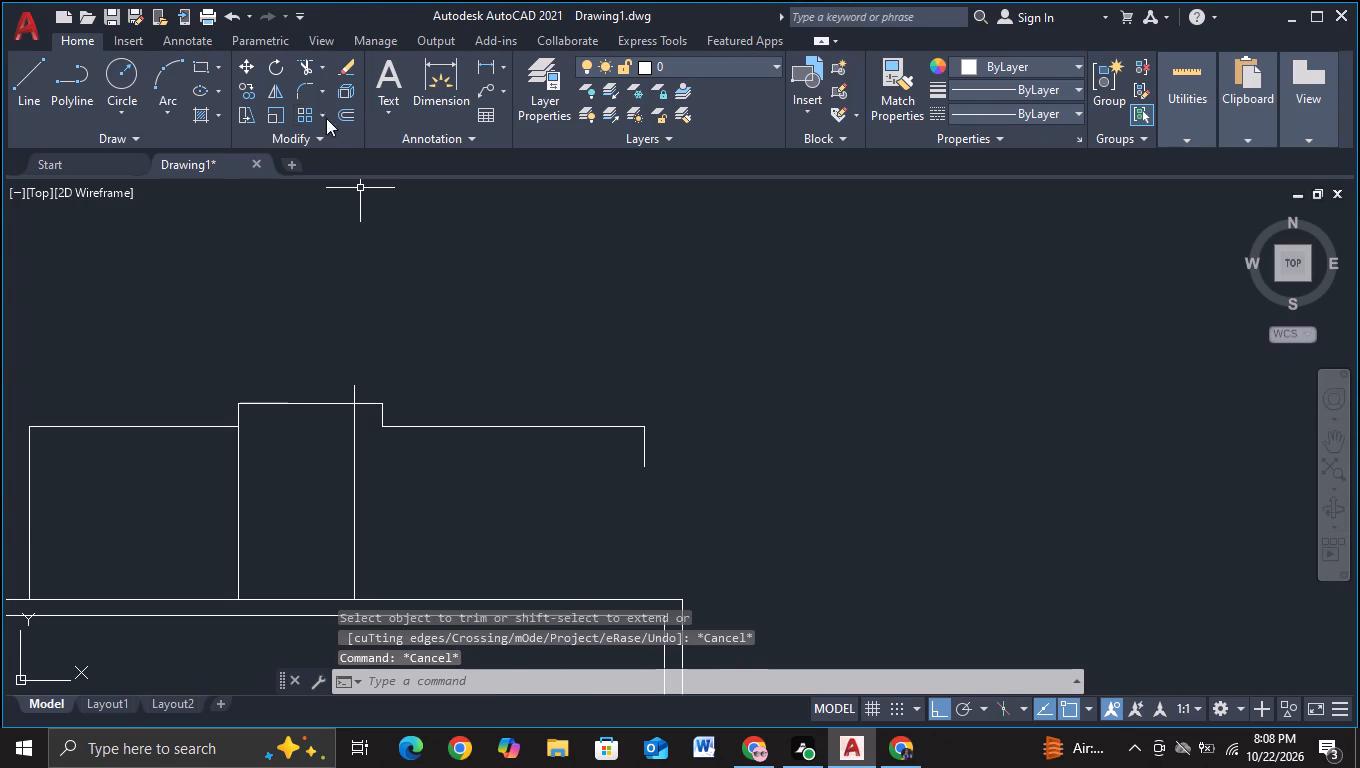
{"action": "left_click", "coordinate": [305, 64]}
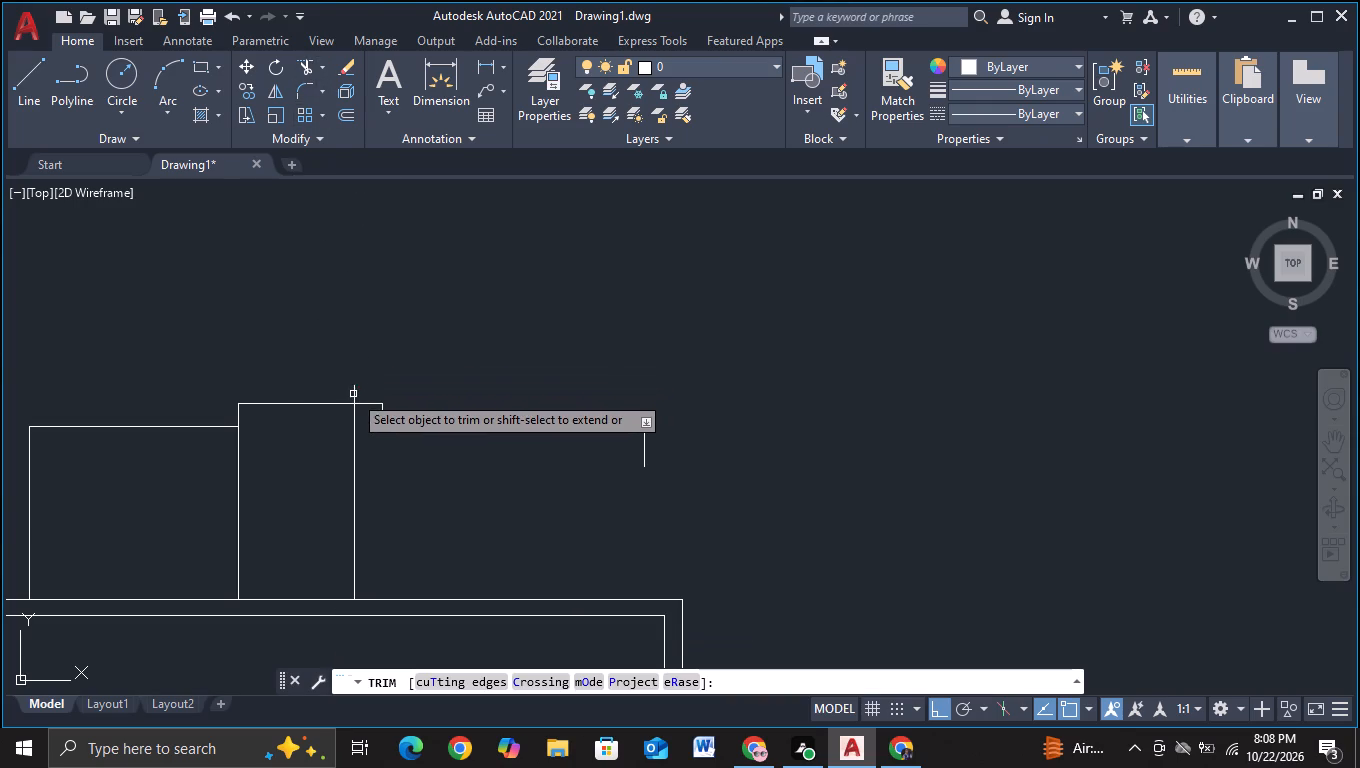
{"action": "left_click", "coordinate": [352, 394]}
{"action": "key", "text": "Escape"}
Draw a vertical line from the raised block's lower-right corner down into the inner rectangle.
{"action": "scroll", "coordinate": [451, 384], "scroll_direction": "down", "scroll_amount": 2}
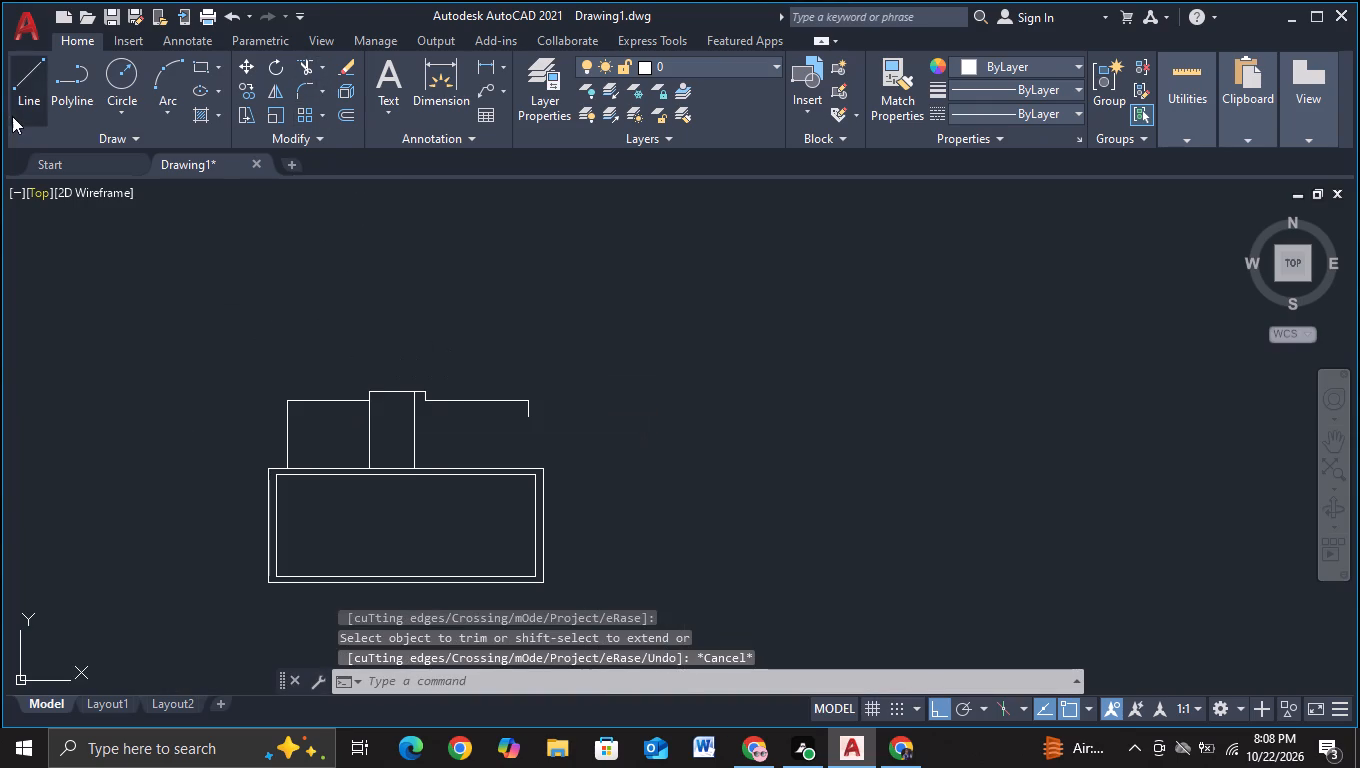
{"action": "left_click", "coordinate": [12, 116]}
{"action": "left_click", "coordinate": [421, 403]}
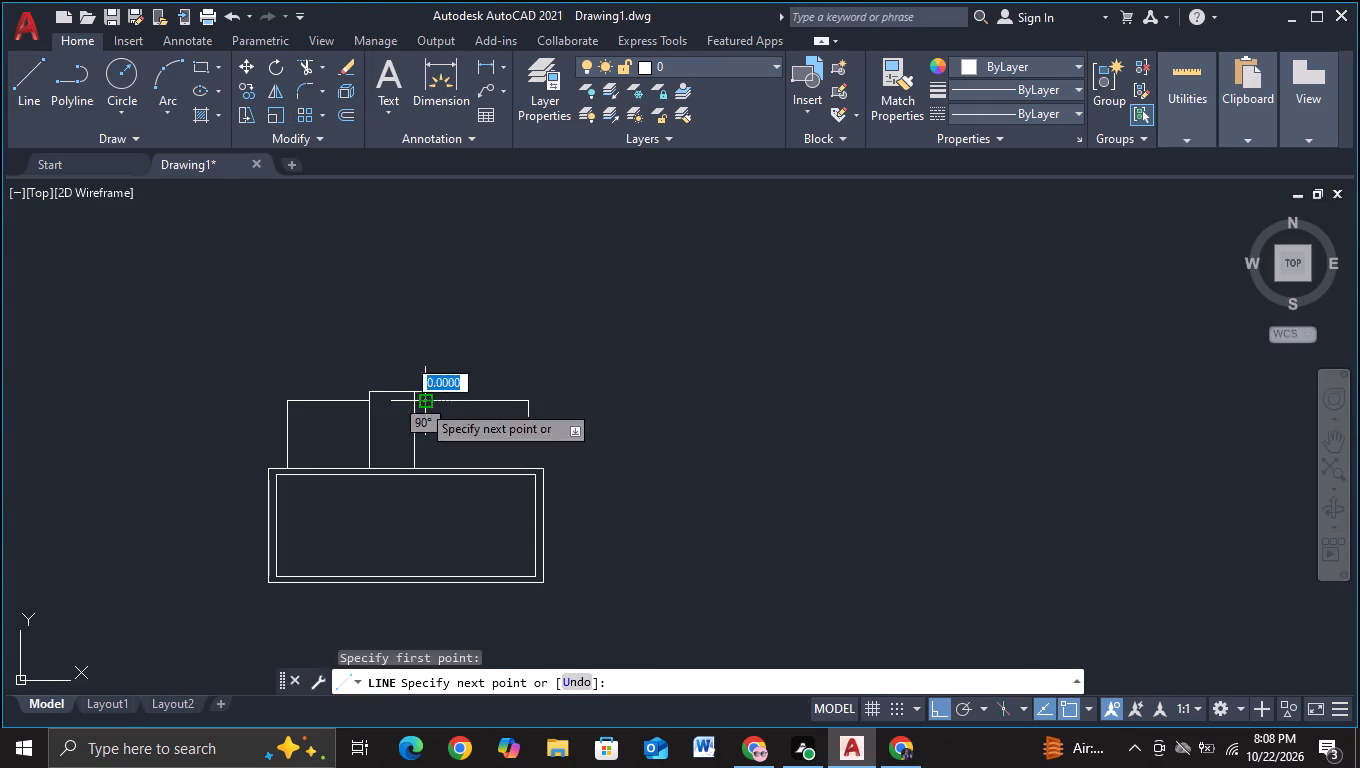
{"action": "left_click", "coordinate": [419, 557]}
{"action": "key", "text": "Escape"}
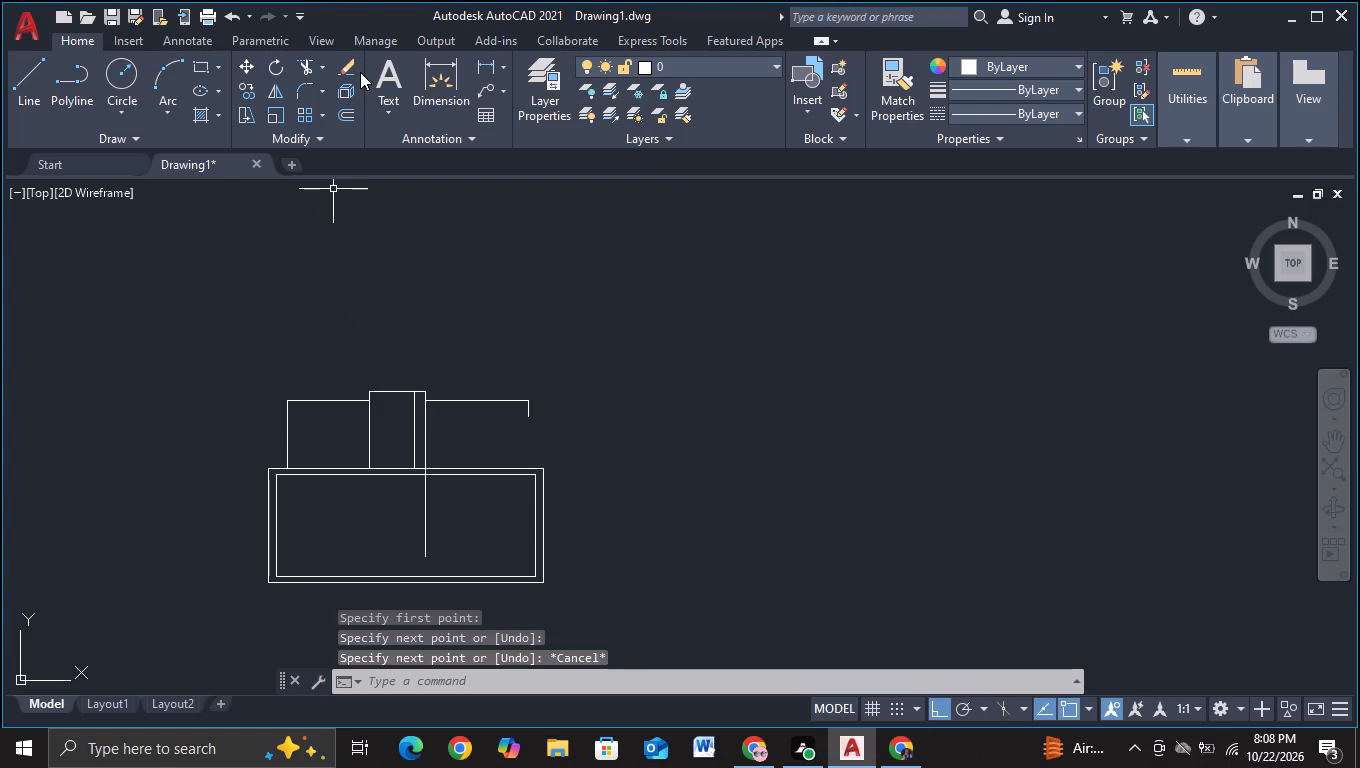
Trim the vertical line under the block's right corner so it ends at the outer rectangle's top edge.
{"action": "left_click", "coordinate": [302, 65]}
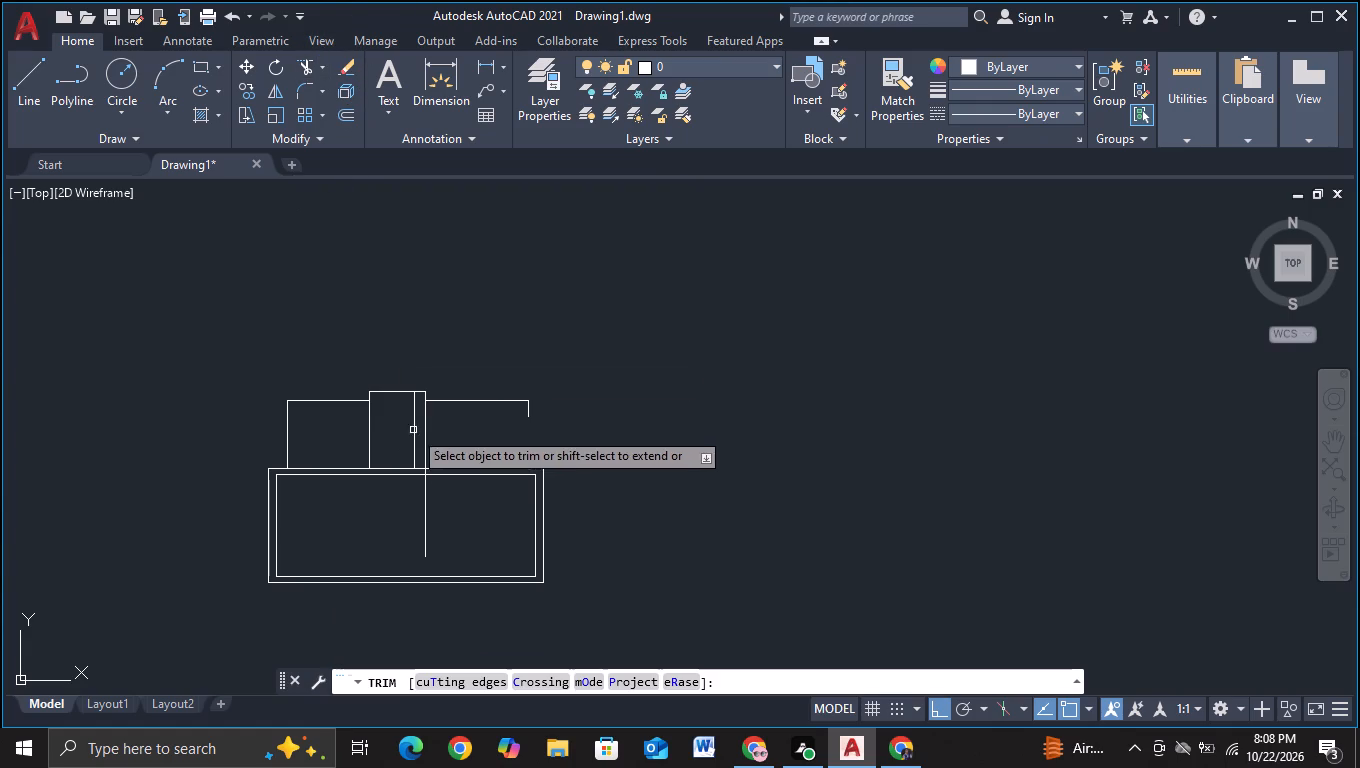
{"action": "scroll", "coordinate": [423, 449], "scroll_direction": "up", "scroll_amount": 2}
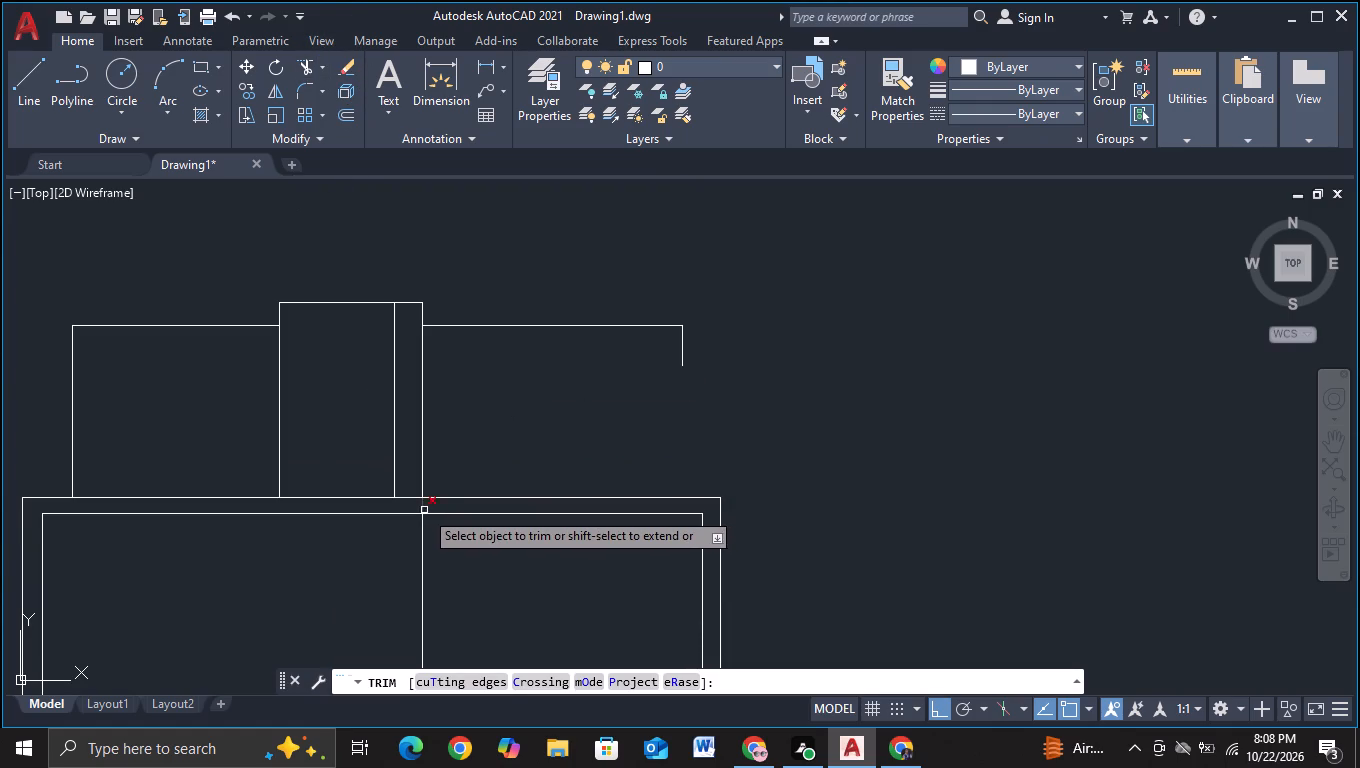
{"action": "left_click", "coordinate": [424, 510]}
{"action": "left_click_drag", "start_coordinate": [397, 577], "coordinate": [470, 580]}
{"action": "scroll", "coordinate": [470, 580], "scroll_direction": "down", "scroll_amount": 2}
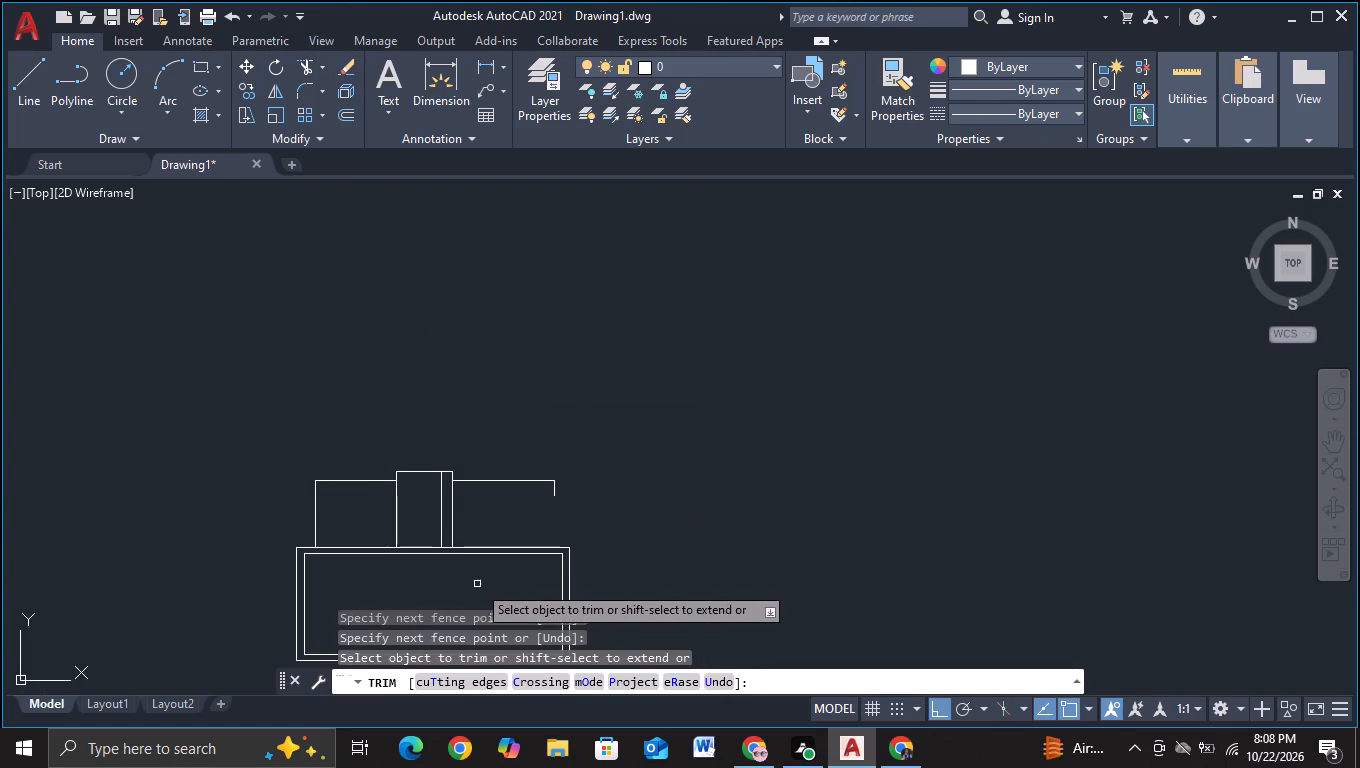
{"action": "middle_click_drag", "start_coordinate": [477, 584], "coordinate": [355, 518]}
{"action": "key", "text": "Escape"}
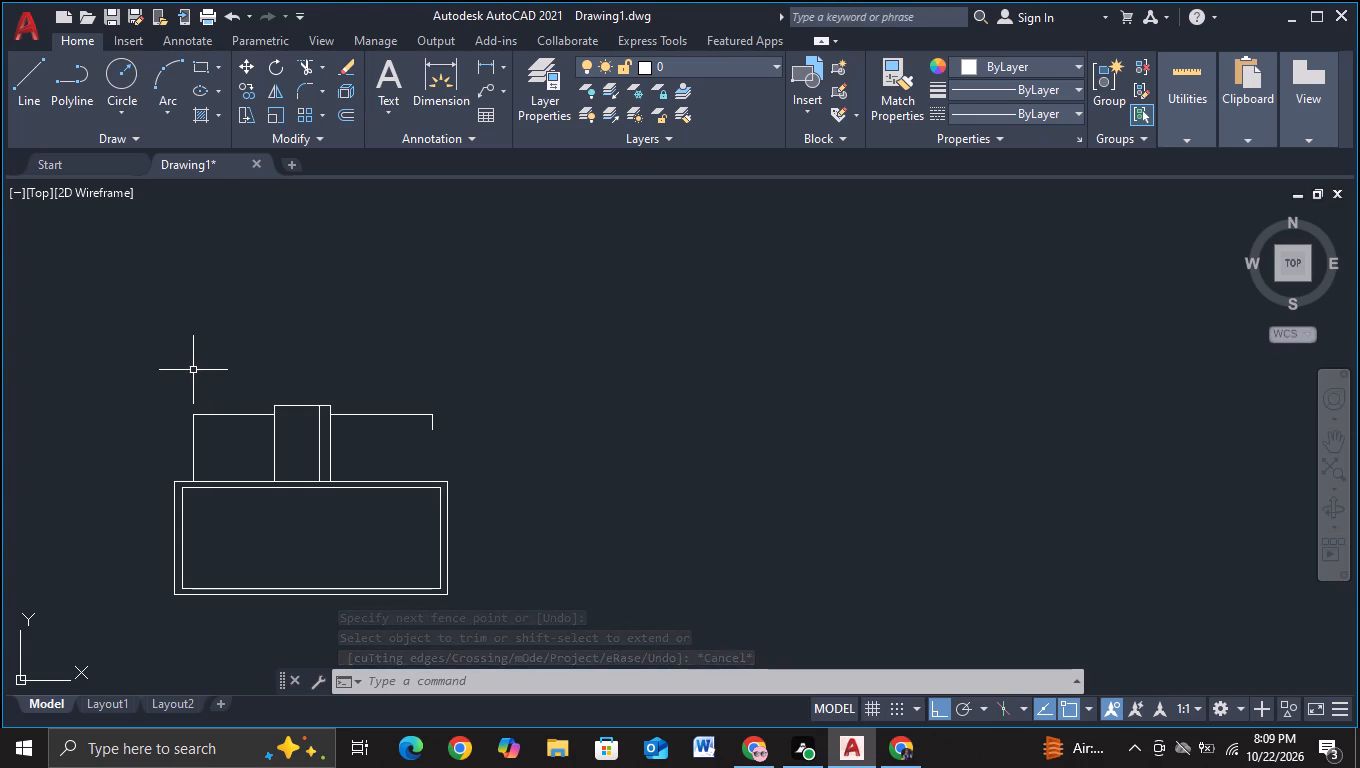
Draw a slanted line about 6.03 long at about 15° up and outward from the outer rectangle's upper-right corner.
{"action": "left_click", "coordinate": [19, 82]}
{"action": "scroll", "coordinate": [397, 372], "scroll_direction": "up", "scroll_amount": 2}
{"action": "middle_click_drag", "start_coordinate": [400, 407], "coordinate": [395, 334]}
{"action": "scroll", "coordinate": [507, 426], "scroll_direction": "down", "scroll_amount": 2}
{"action": "middle_click_drag", "start_coordinate": [591, 516], "coordinate": [590, 516]}
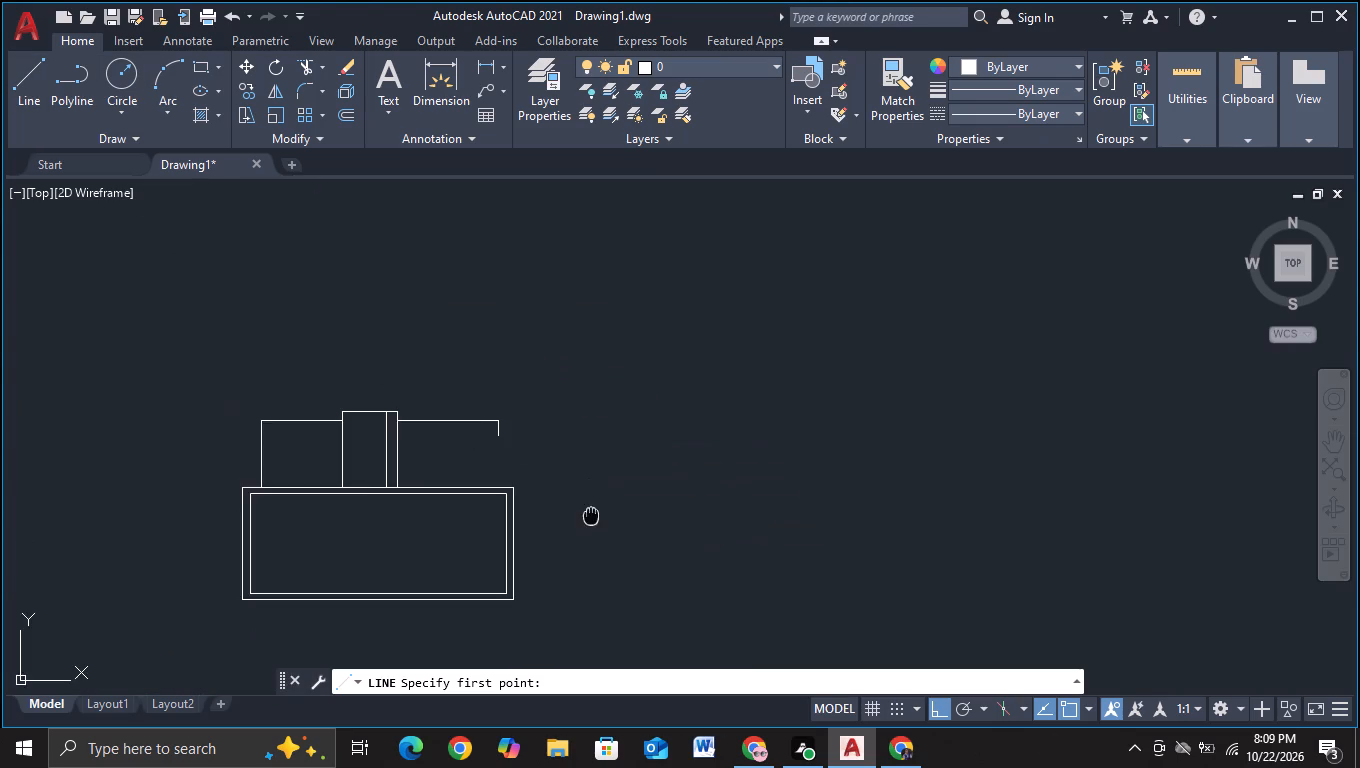
{"action": "middle_click_drag", "start_coordinate": [590, 516], "coordinate": [457, 466]}
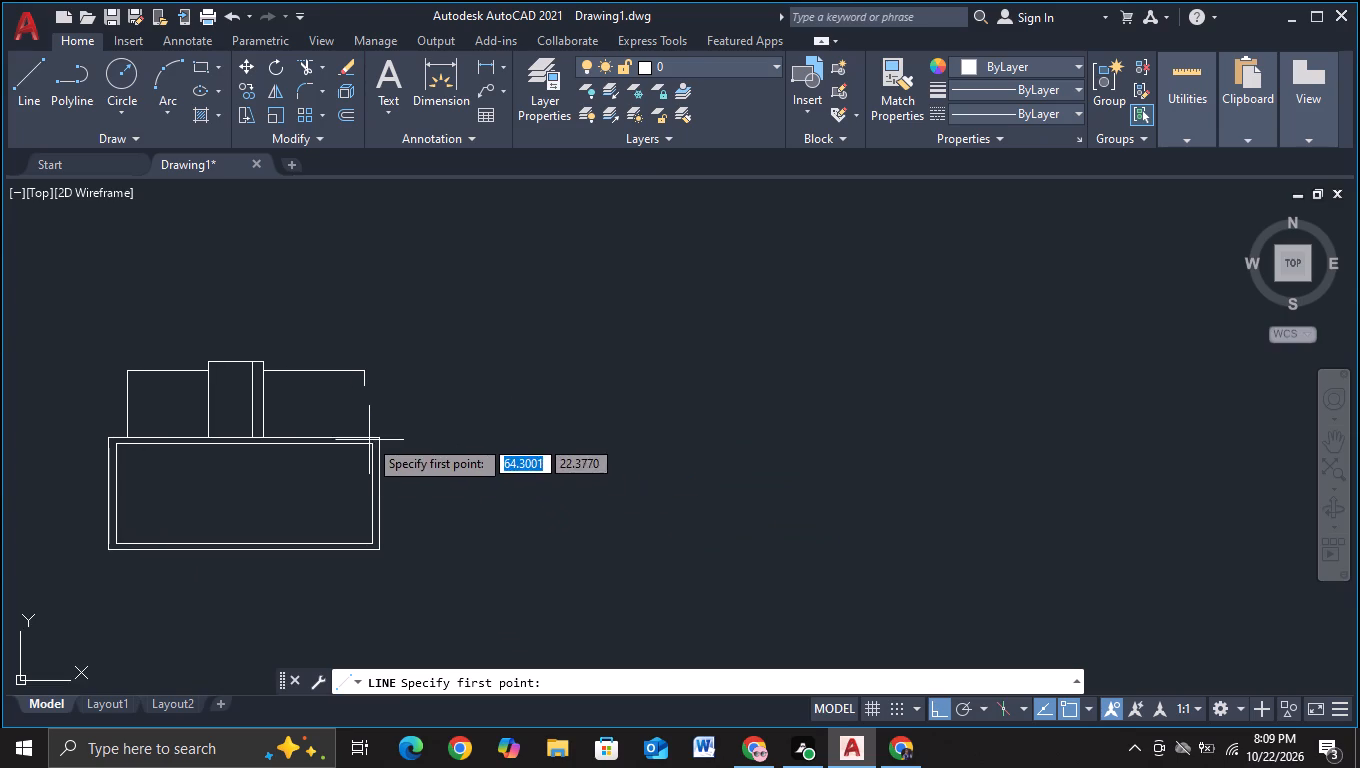
{"action": "left_click", "coordinate": [375, 436]}
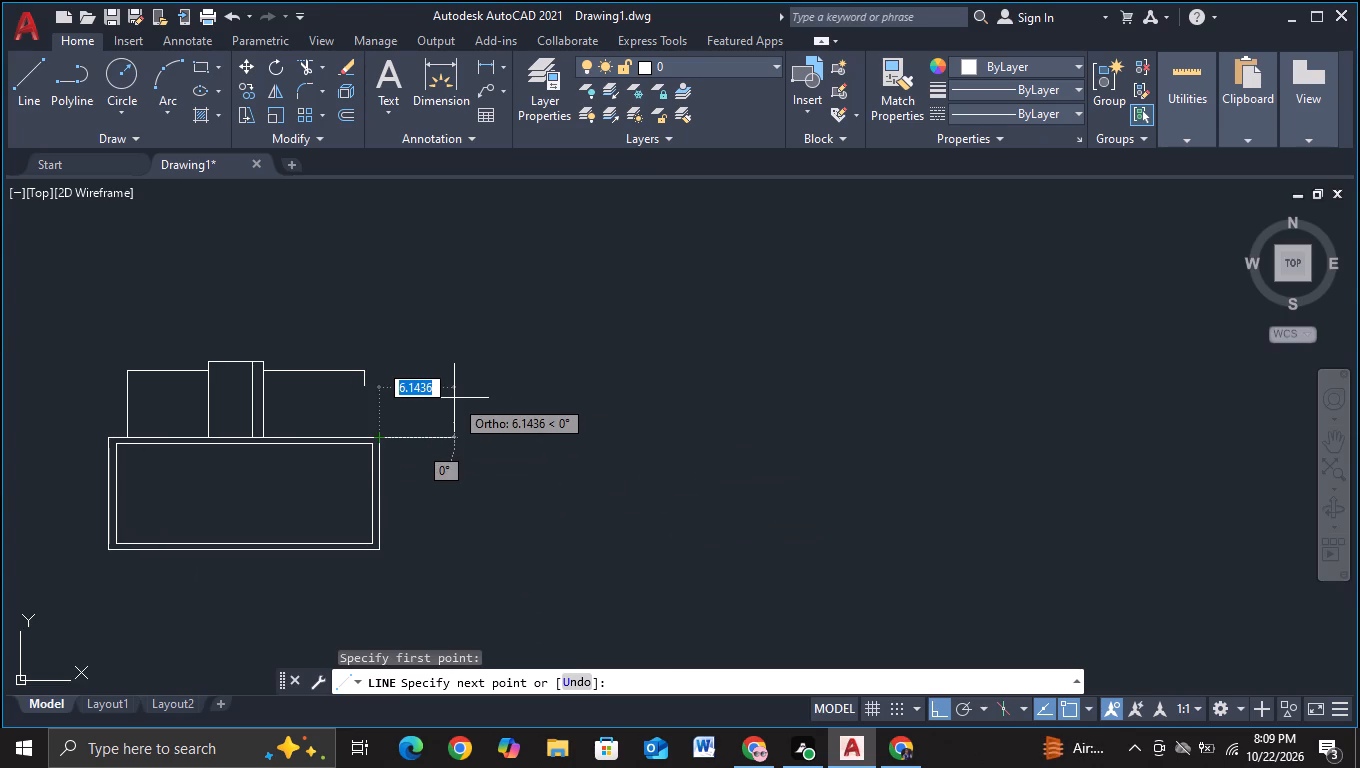
{"action": "key", "text": "F8"}
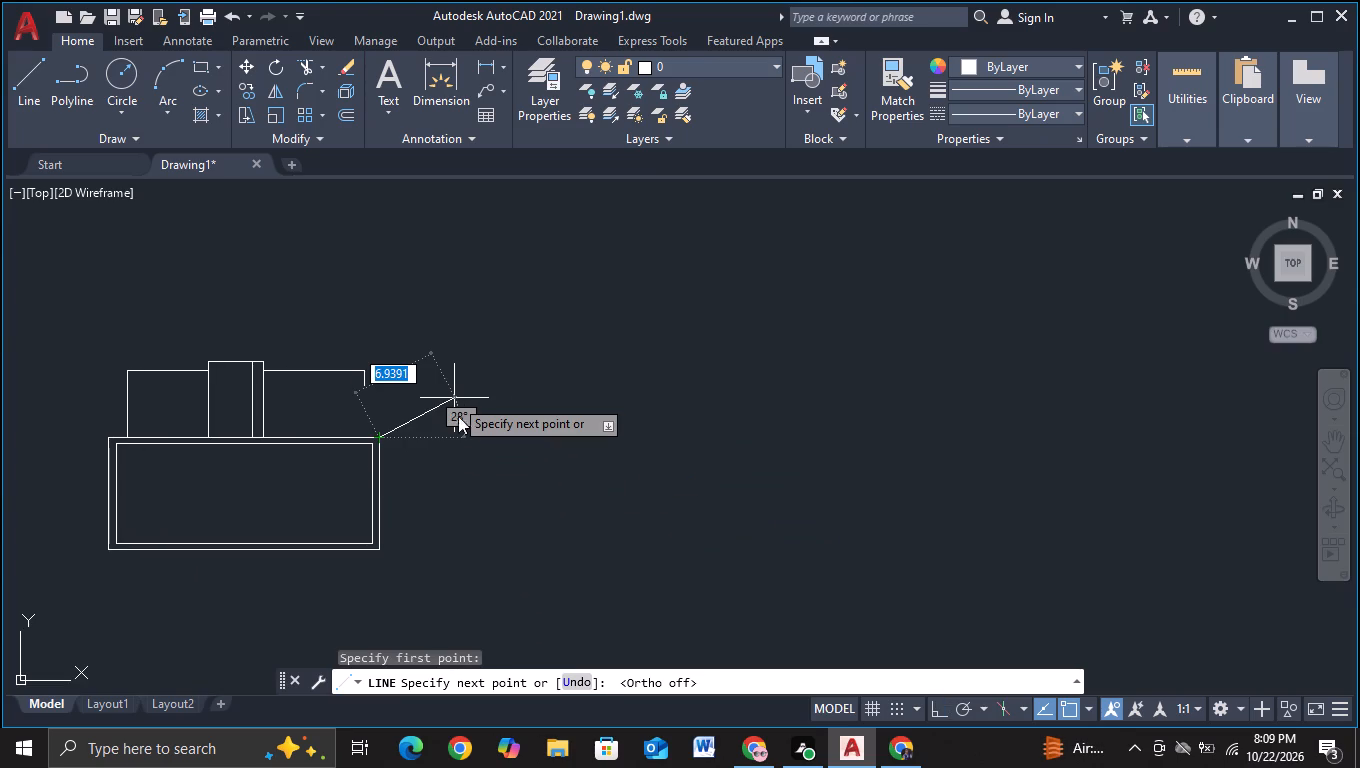
{"action": "scroll", "coordinate": [459, 432], "scroll_direction": "up", "scroll_amount": 3}
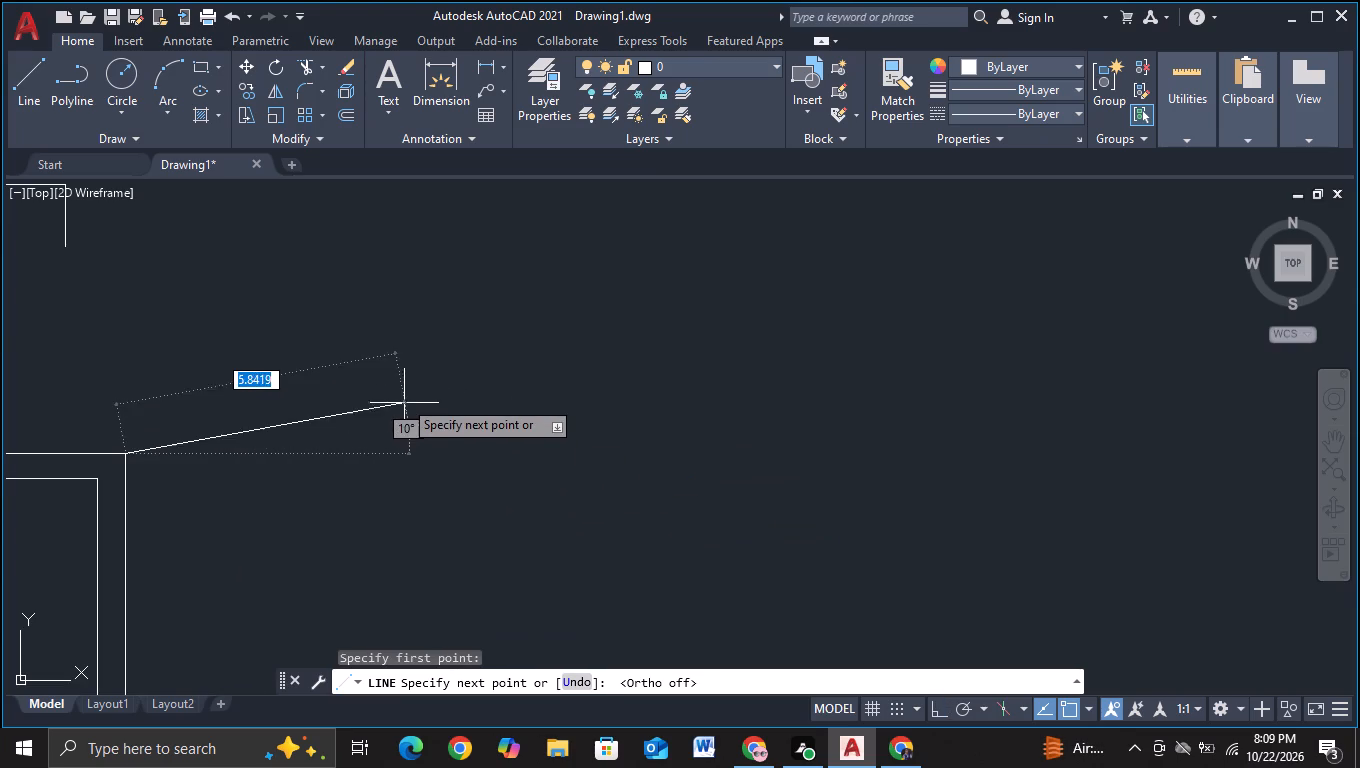
{"action": "scroll", "coordinate": [400, 383], "scroll_direction": "down", "scroll_amount": 2}
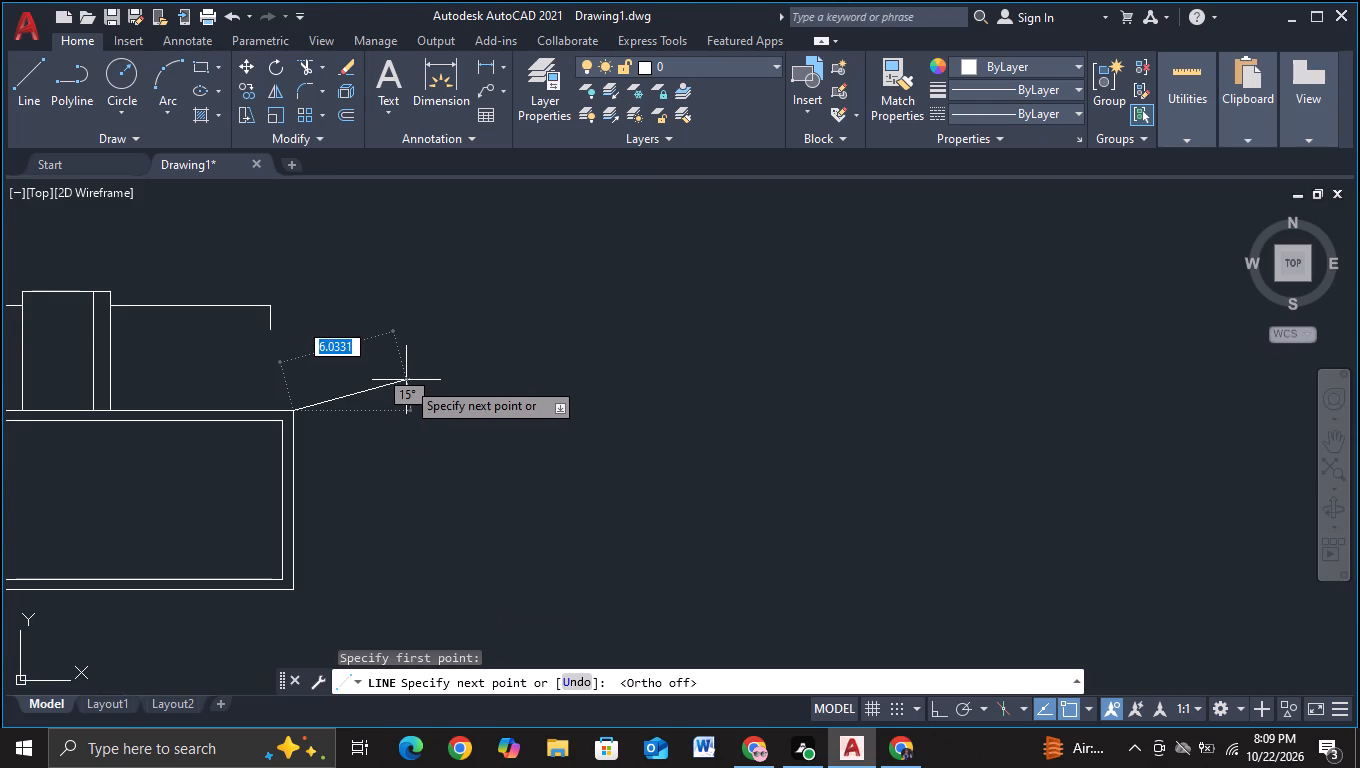
{"action": "left_click", "coordinate": [406, 380]}
{"action": "key", "text": "Escape"}
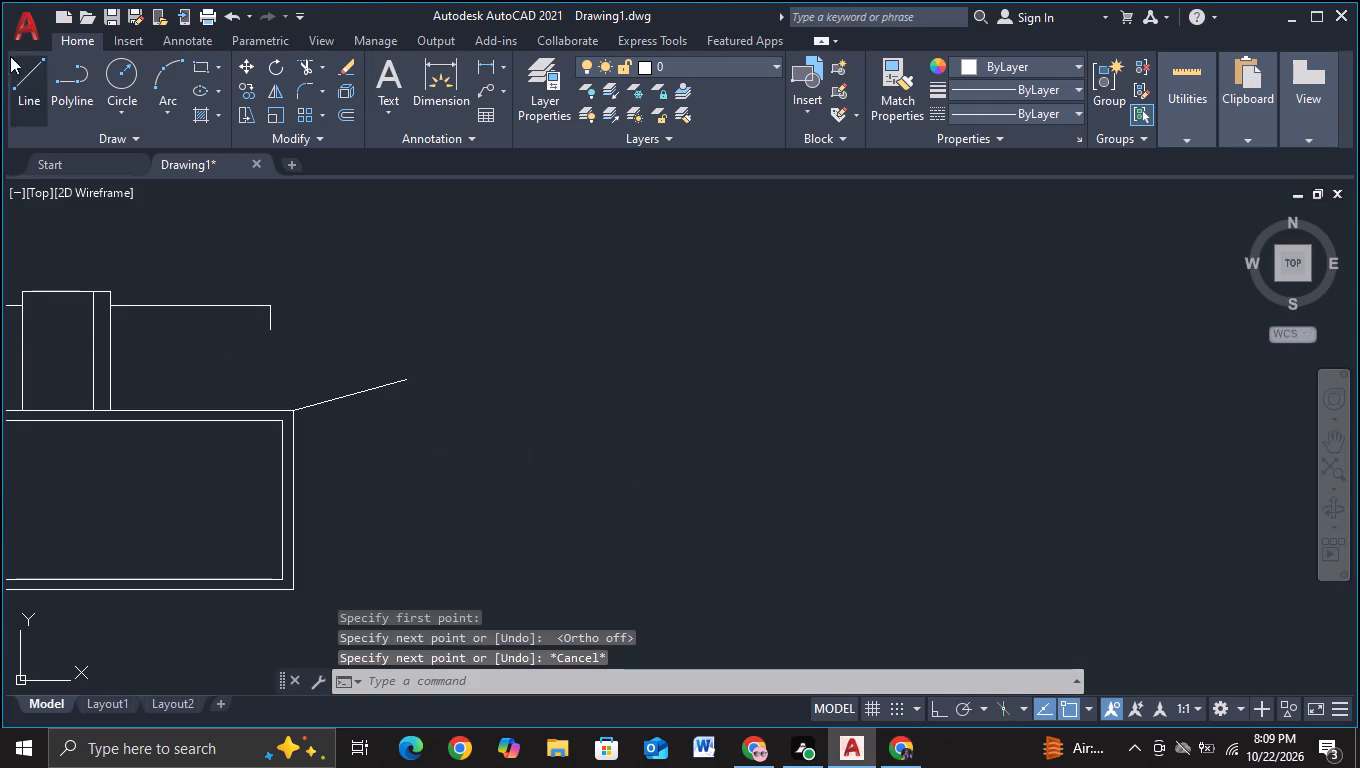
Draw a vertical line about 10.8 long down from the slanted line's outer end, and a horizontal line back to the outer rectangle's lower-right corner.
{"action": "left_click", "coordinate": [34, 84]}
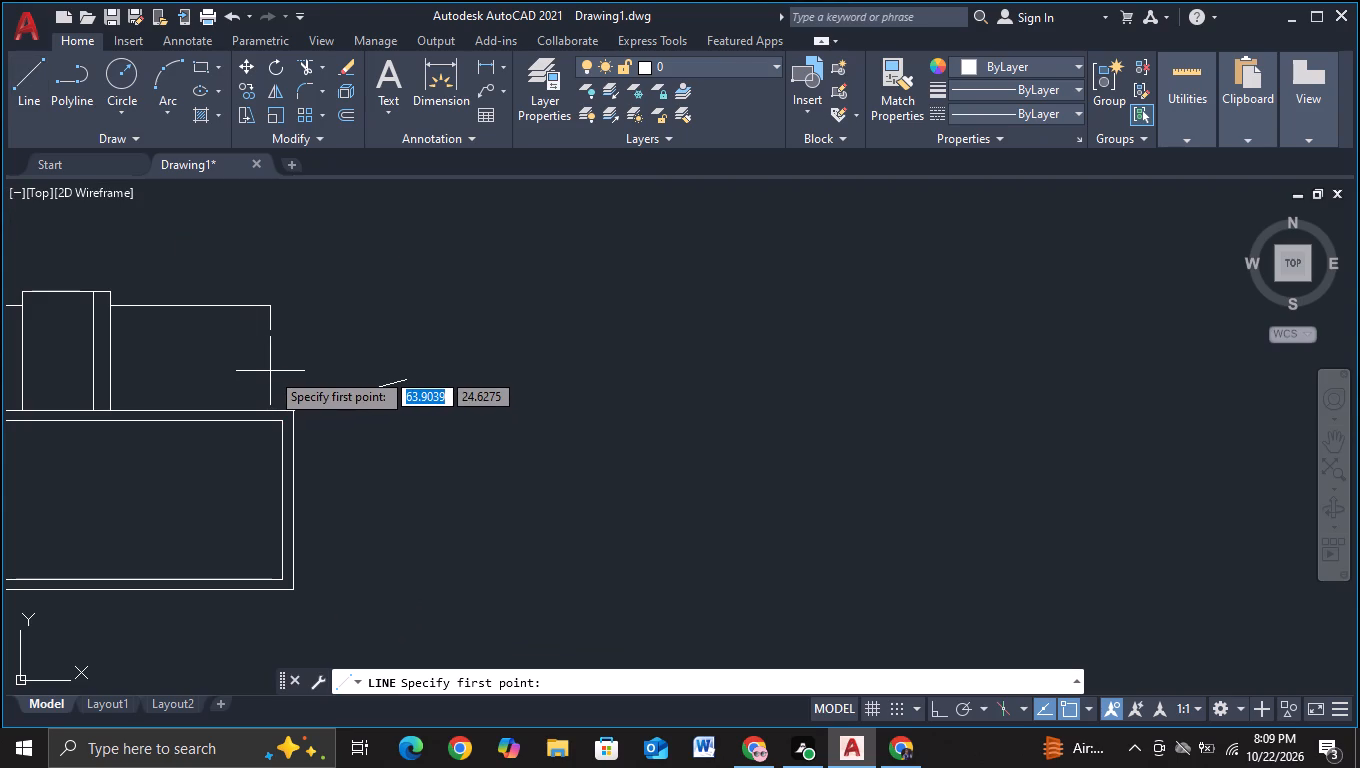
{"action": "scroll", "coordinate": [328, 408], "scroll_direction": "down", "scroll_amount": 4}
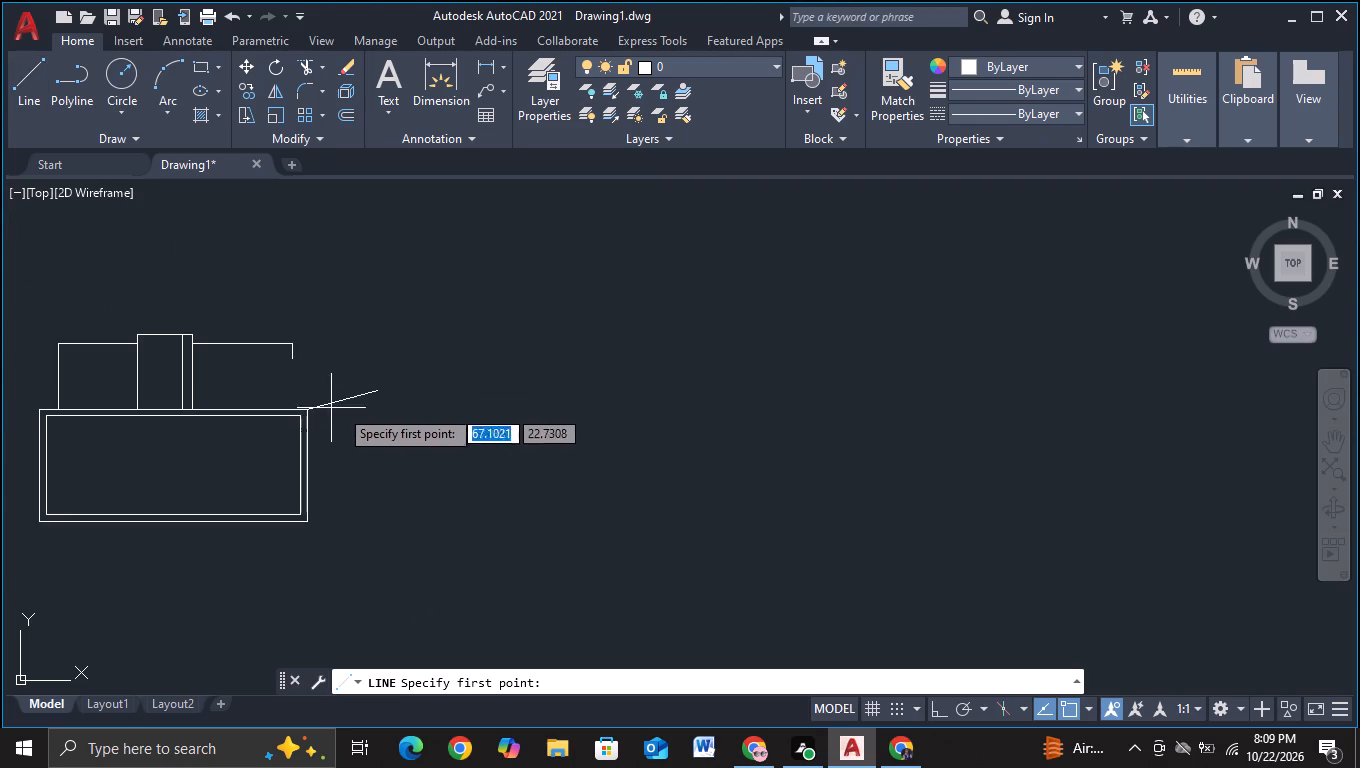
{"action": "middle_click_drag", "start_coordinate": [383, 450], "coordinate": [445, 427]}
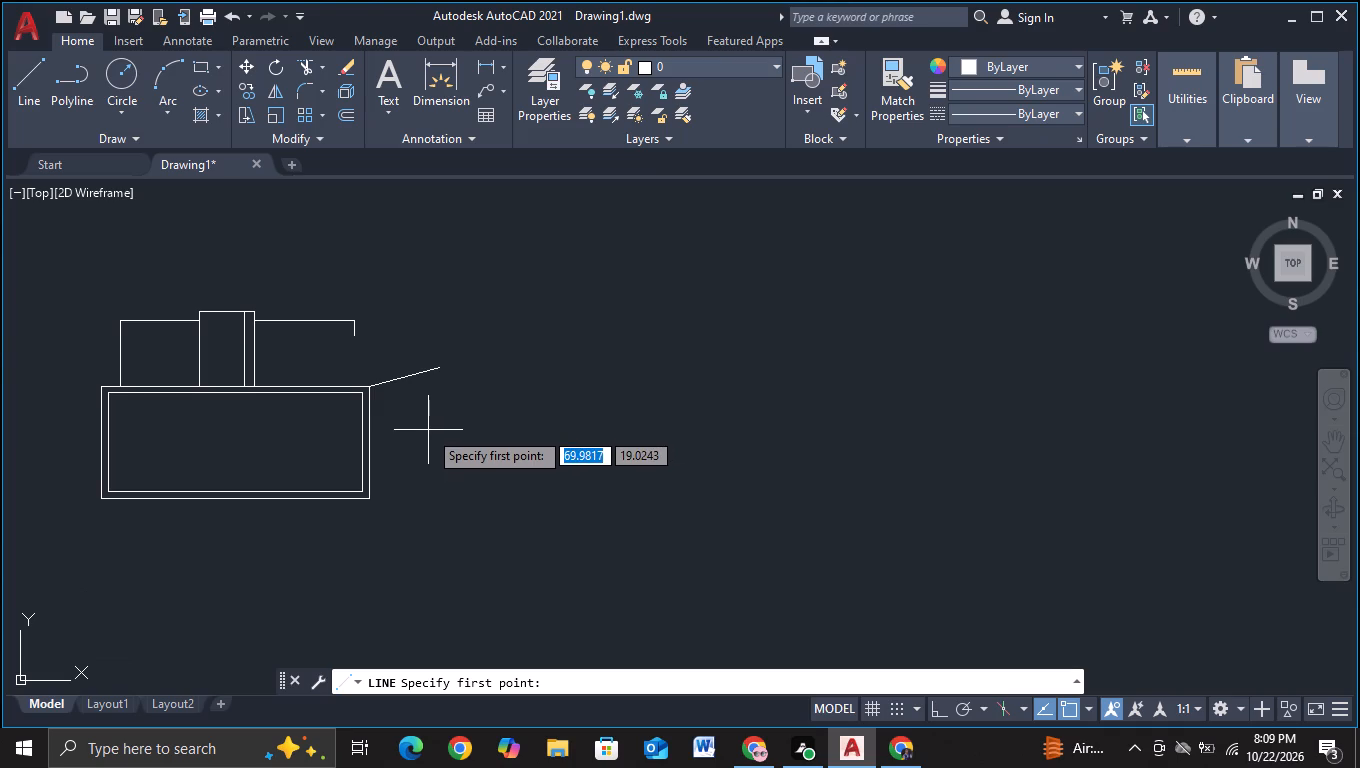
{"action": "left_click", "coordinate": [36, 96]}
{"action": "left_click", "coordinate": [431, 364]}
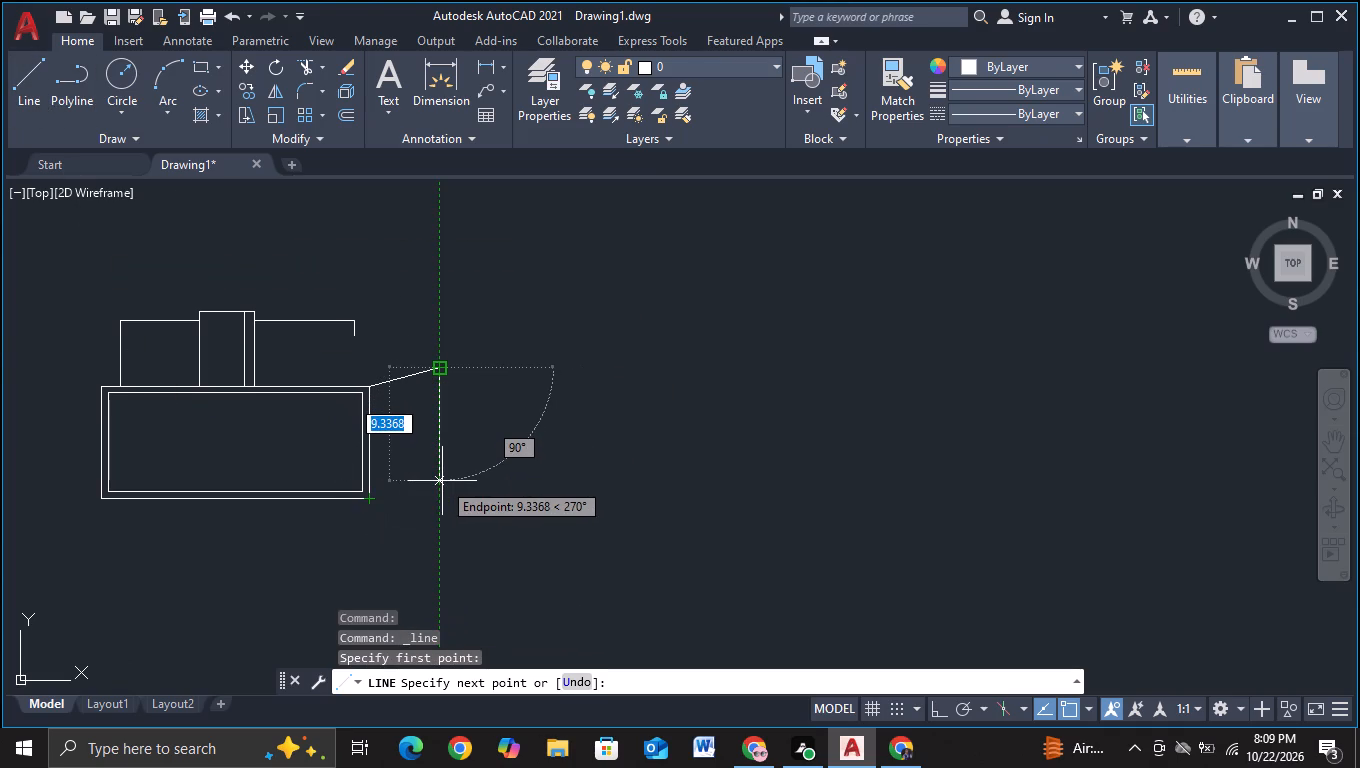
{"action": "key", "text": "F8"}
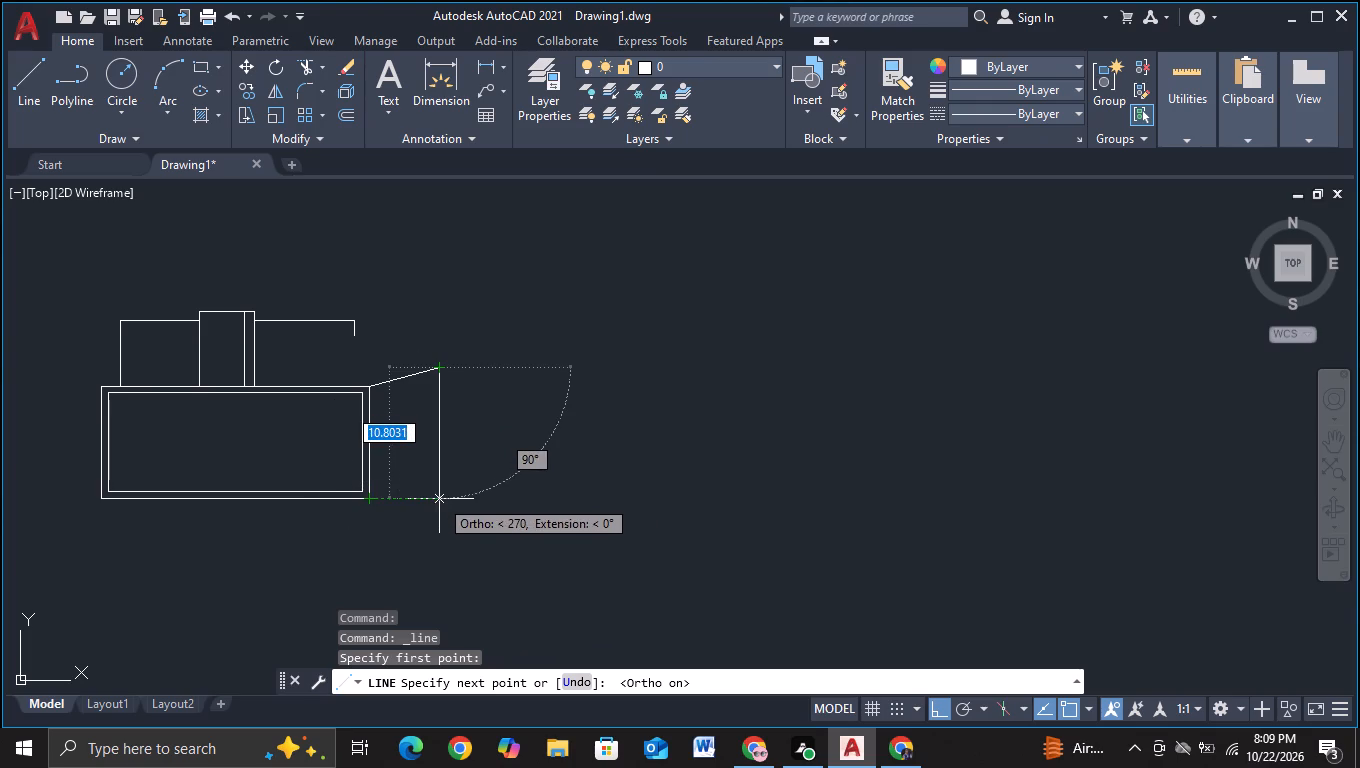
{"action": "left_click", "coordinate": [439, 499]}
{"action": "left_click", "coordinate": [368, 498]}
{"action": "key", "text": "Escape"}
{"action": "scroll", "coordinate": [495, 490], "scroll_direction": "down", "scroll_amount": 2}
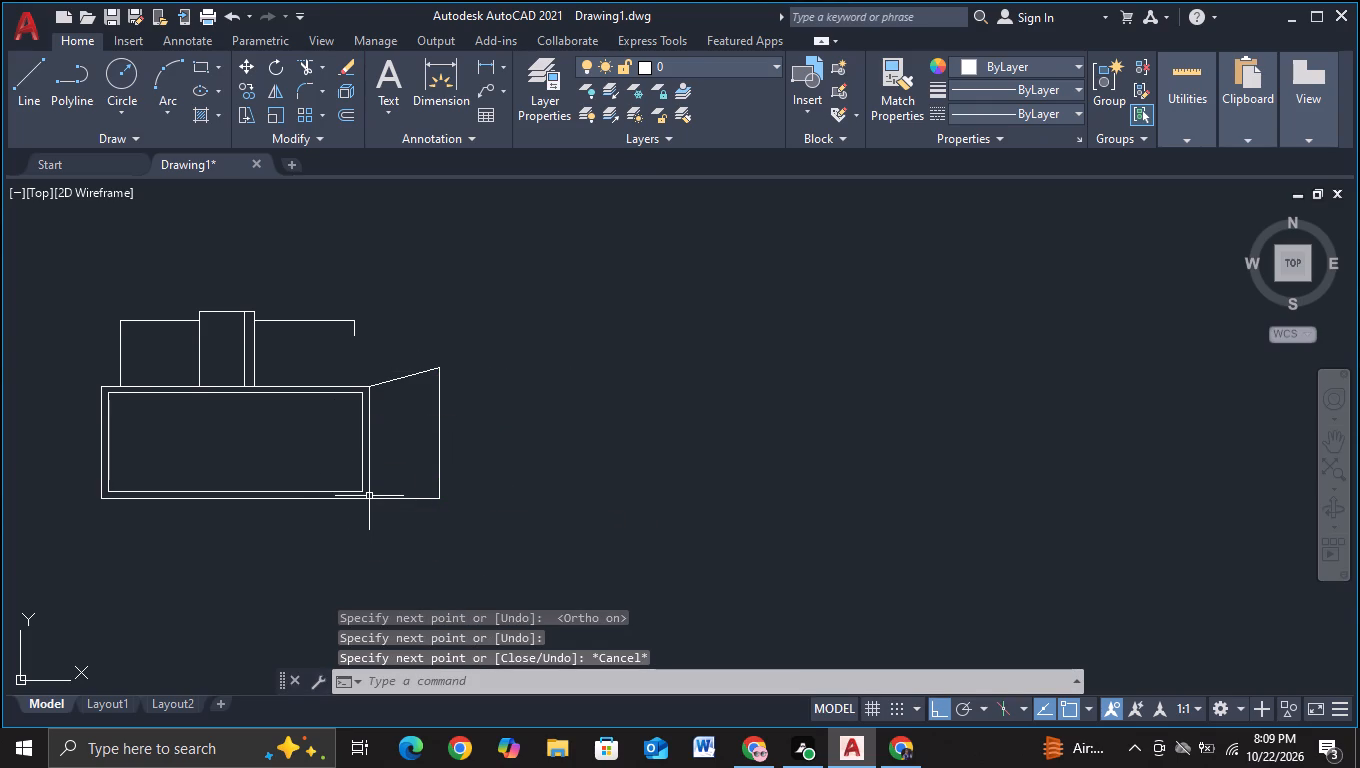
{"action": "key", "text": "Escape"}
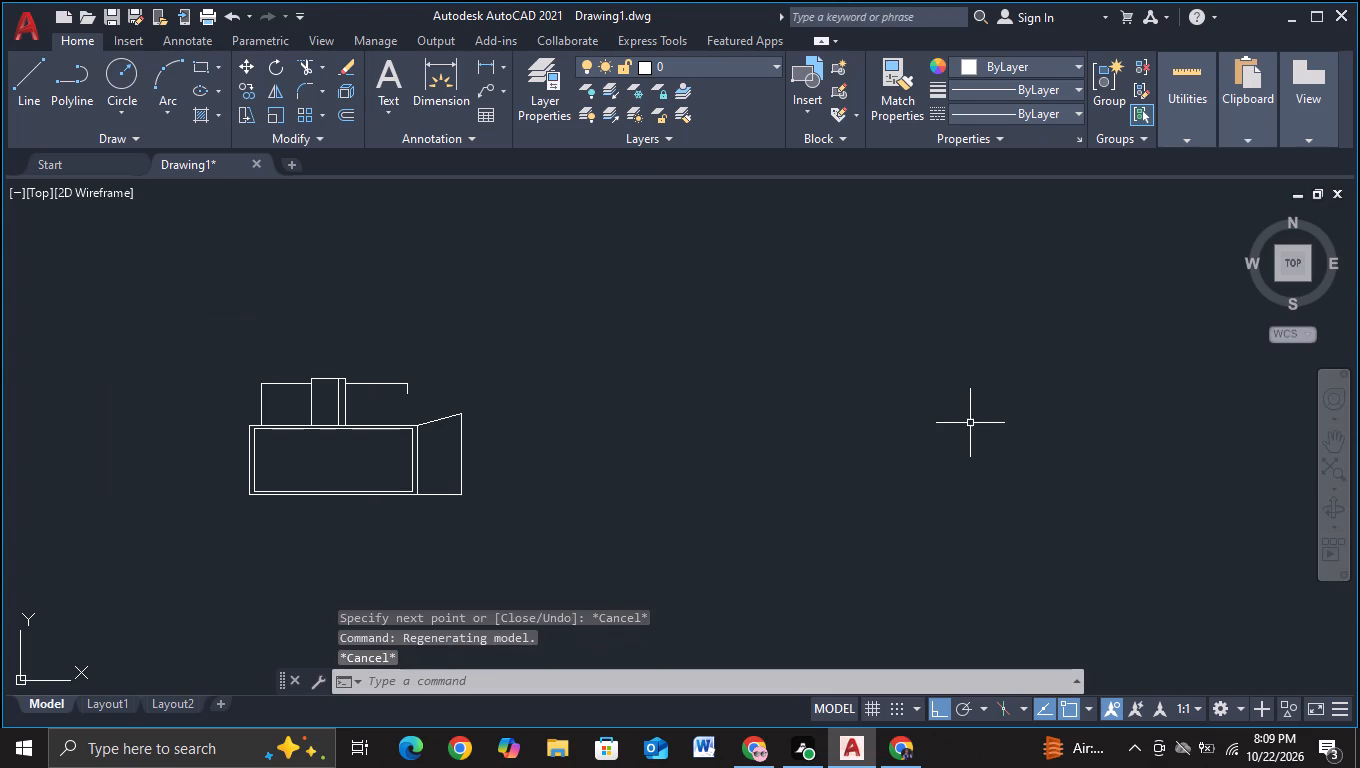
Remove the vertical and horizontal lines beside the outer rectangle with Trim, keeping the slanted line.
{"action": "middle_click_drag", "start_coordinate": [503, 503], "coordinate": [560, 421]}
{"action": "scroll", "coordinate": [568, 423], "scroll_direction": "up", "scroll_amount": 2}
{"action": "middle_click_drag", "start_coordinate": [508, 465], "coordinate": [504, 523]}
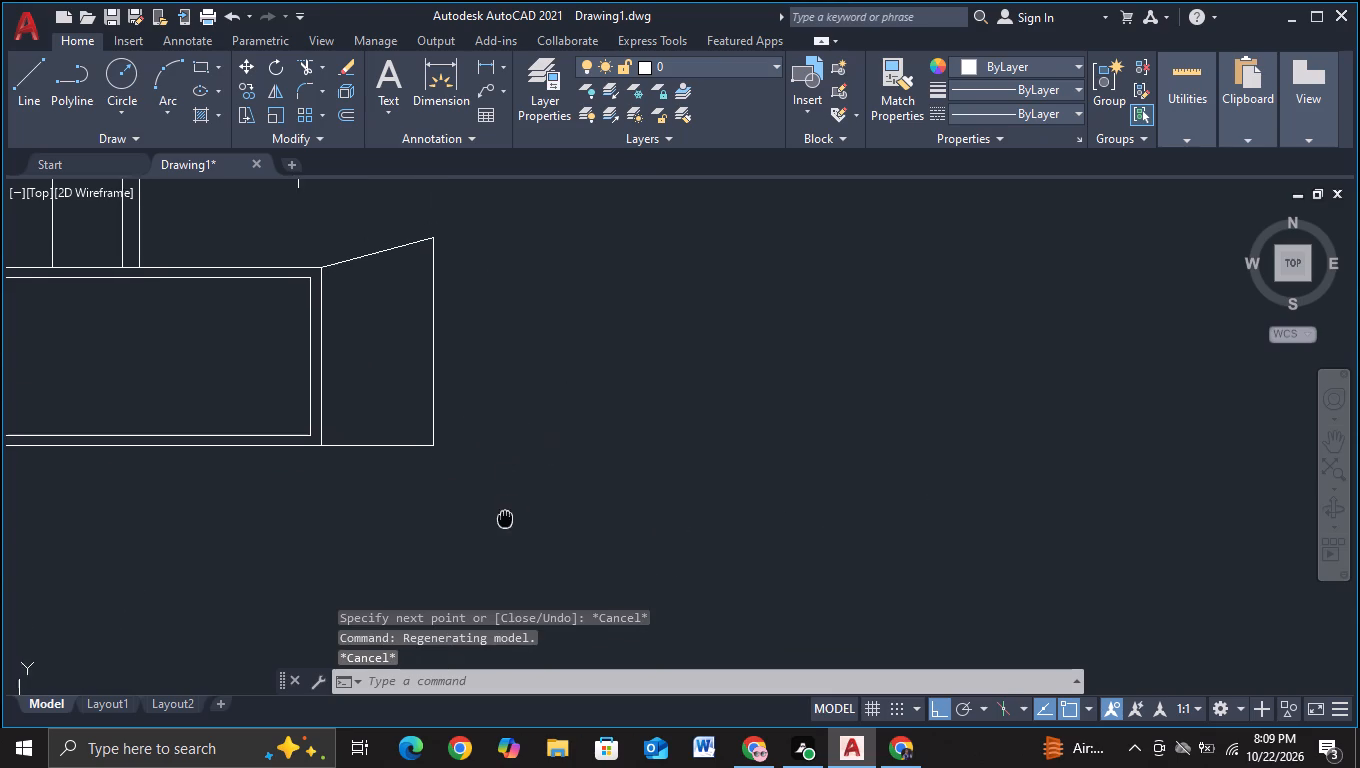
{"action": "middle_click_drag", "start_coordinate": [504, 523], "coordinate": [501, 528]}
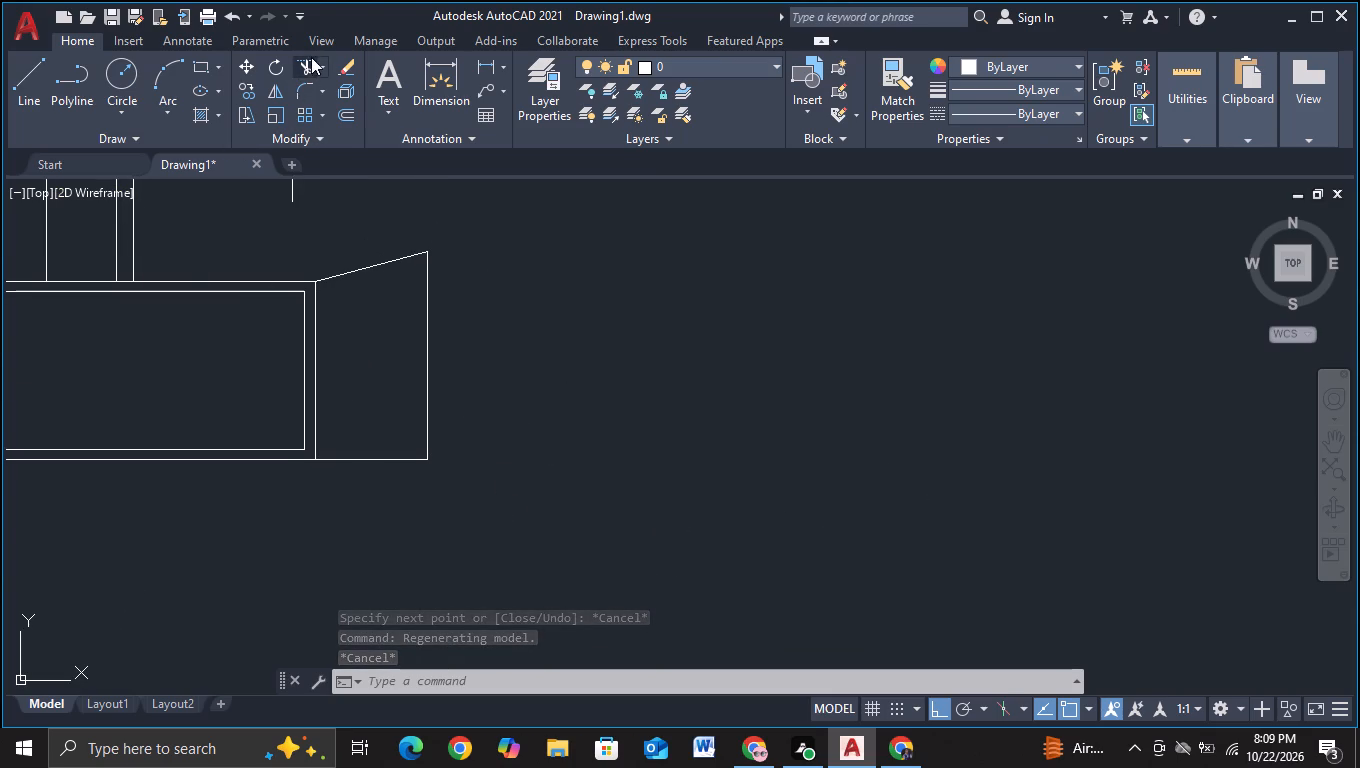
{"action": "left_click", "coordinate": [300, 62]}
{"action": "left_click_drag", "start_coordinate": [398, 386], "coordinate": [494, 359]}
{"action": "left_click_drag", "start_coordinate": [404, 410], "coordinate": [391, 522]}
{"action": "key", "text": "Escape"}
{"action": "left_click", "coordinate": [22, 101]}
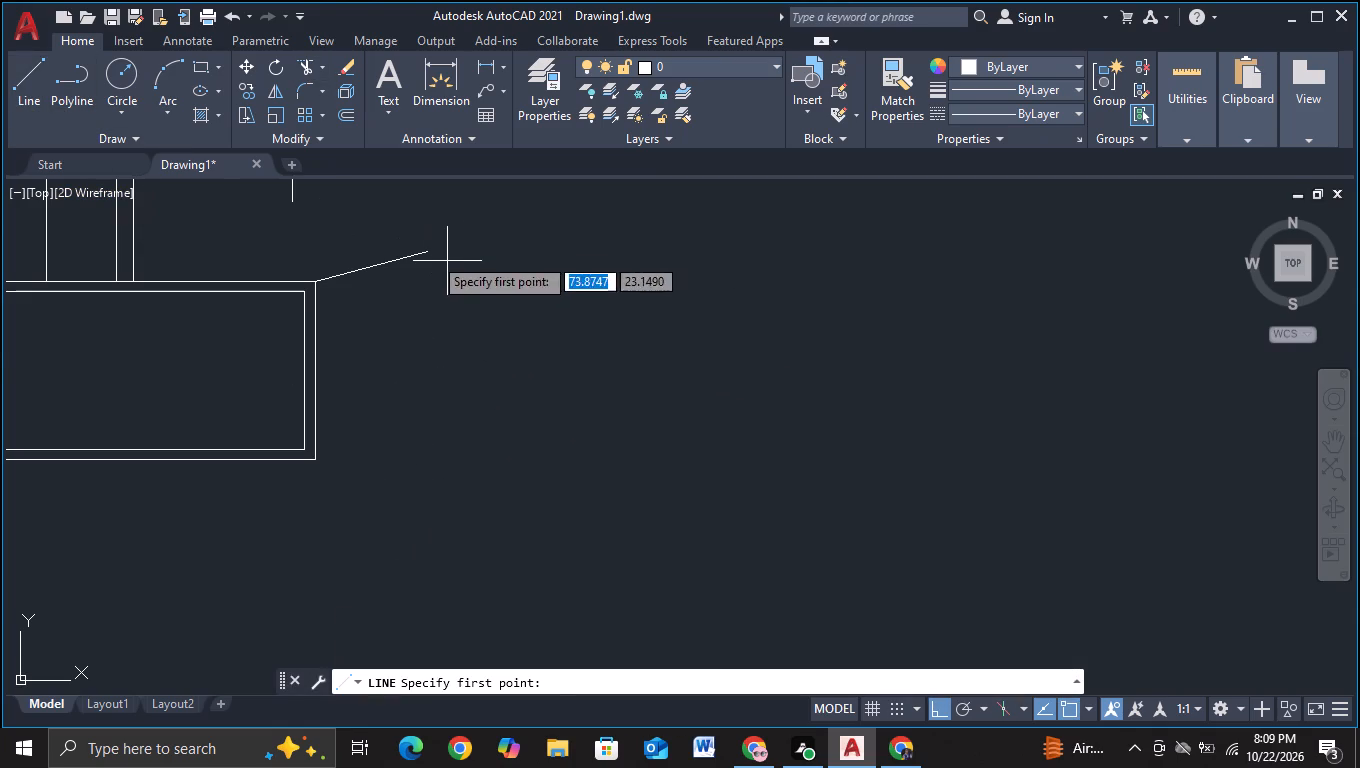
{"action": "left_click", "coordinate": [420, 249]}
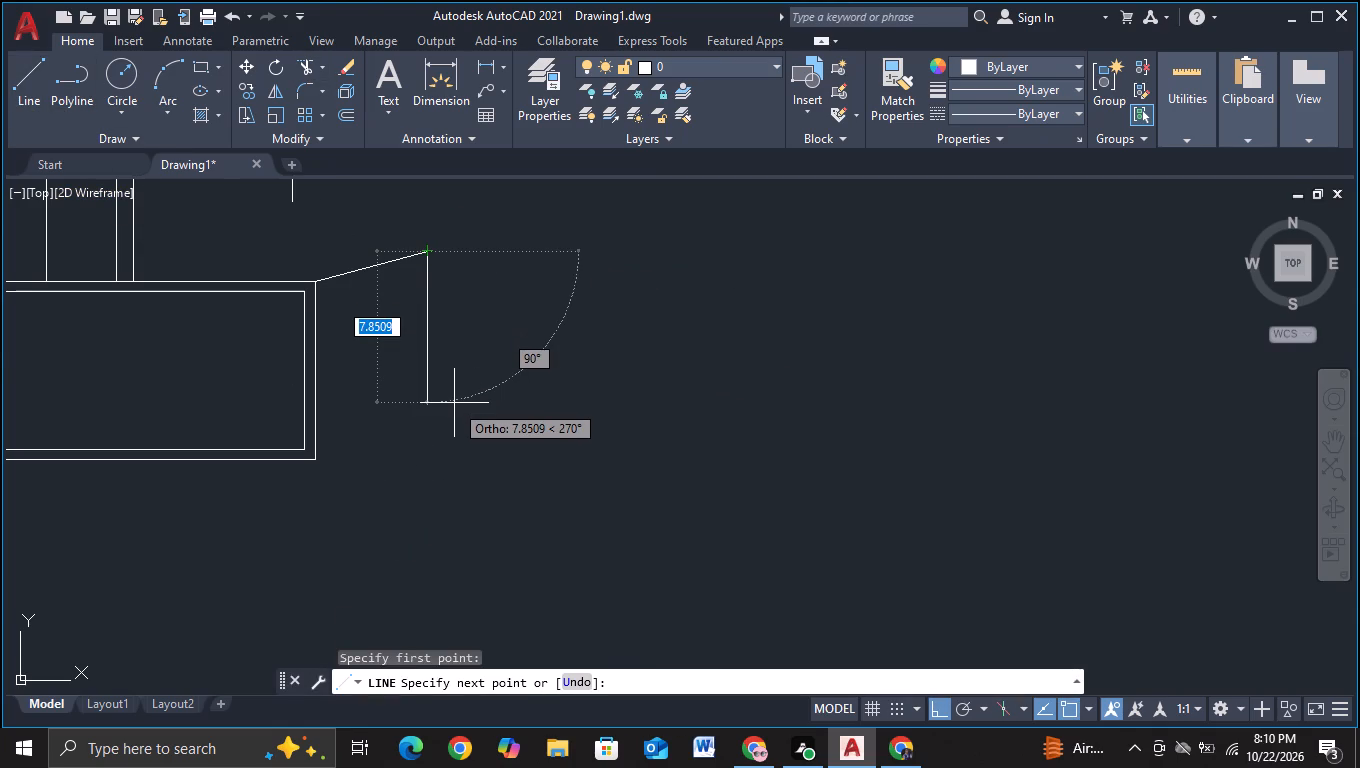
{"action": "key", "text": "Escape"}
Copy the slanted line straight down about 9.21 so it starts at the outer rectangle's lower-right corner.
{"action": "left_click", "coordinate": [353, 271]}
{"action": "key", "text": "c"}
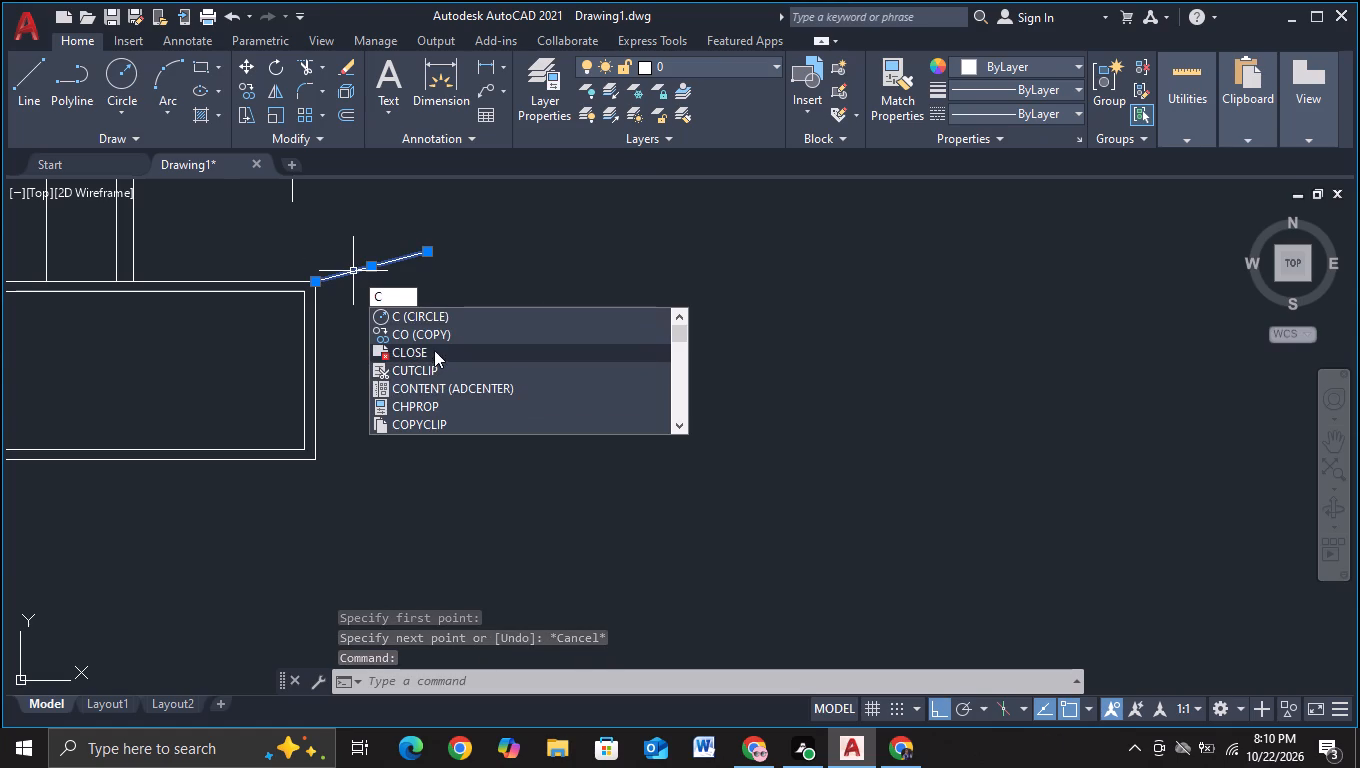
{"action": "left_click", "coordinate": [434, 339]}
{"action": "left_click", "coordinate": [361, 276]}
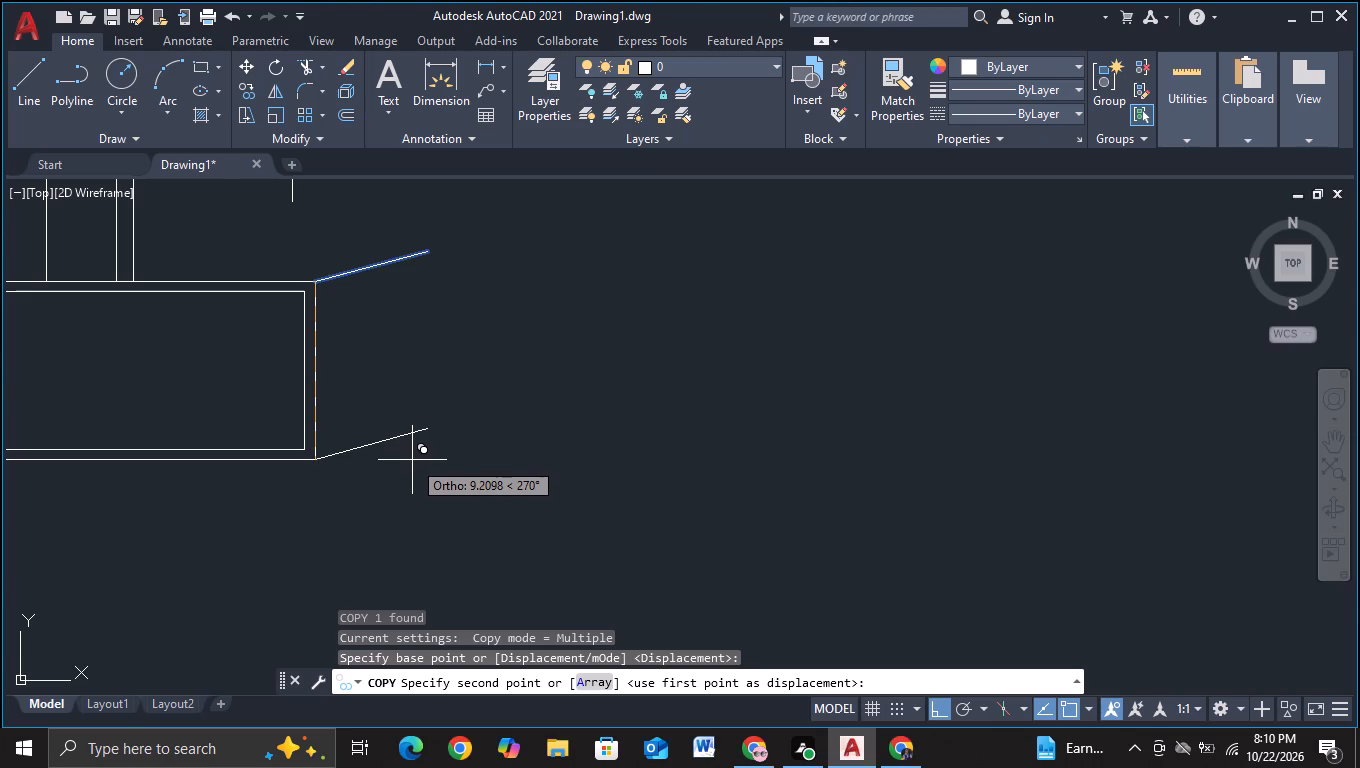
{"action": "left_click", "coordinate": [412, 460]}
{"action": "key", "text": "Escape"}
Draw a vertical line joining the outer ends of the two slanted lines to close the side face.
{"action": "left_click", "coordinate": [28, 123]}
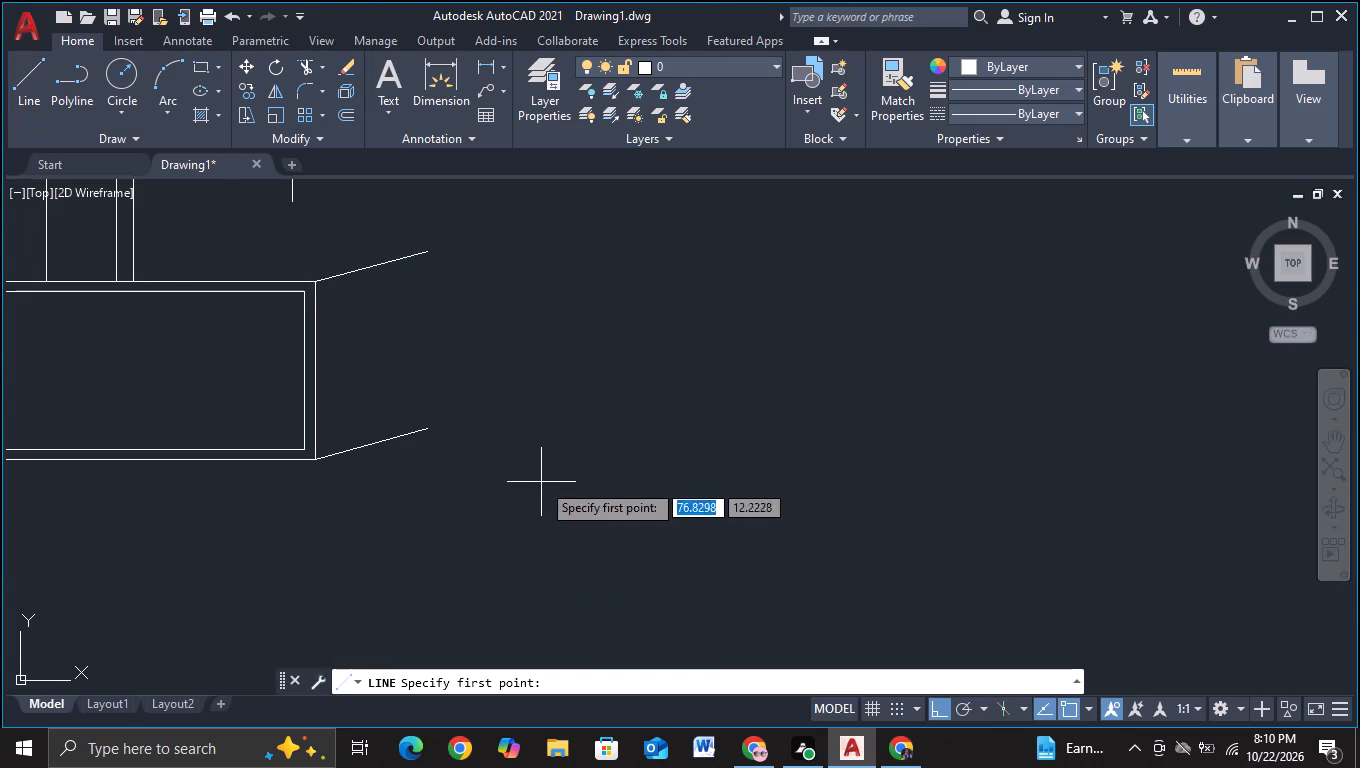
{"action": "left_click", "coordinate": [425, 434]}
{"action": "middle_click_drag", "start_coordinate": [430, 404], "coordinate": [403, 586]}
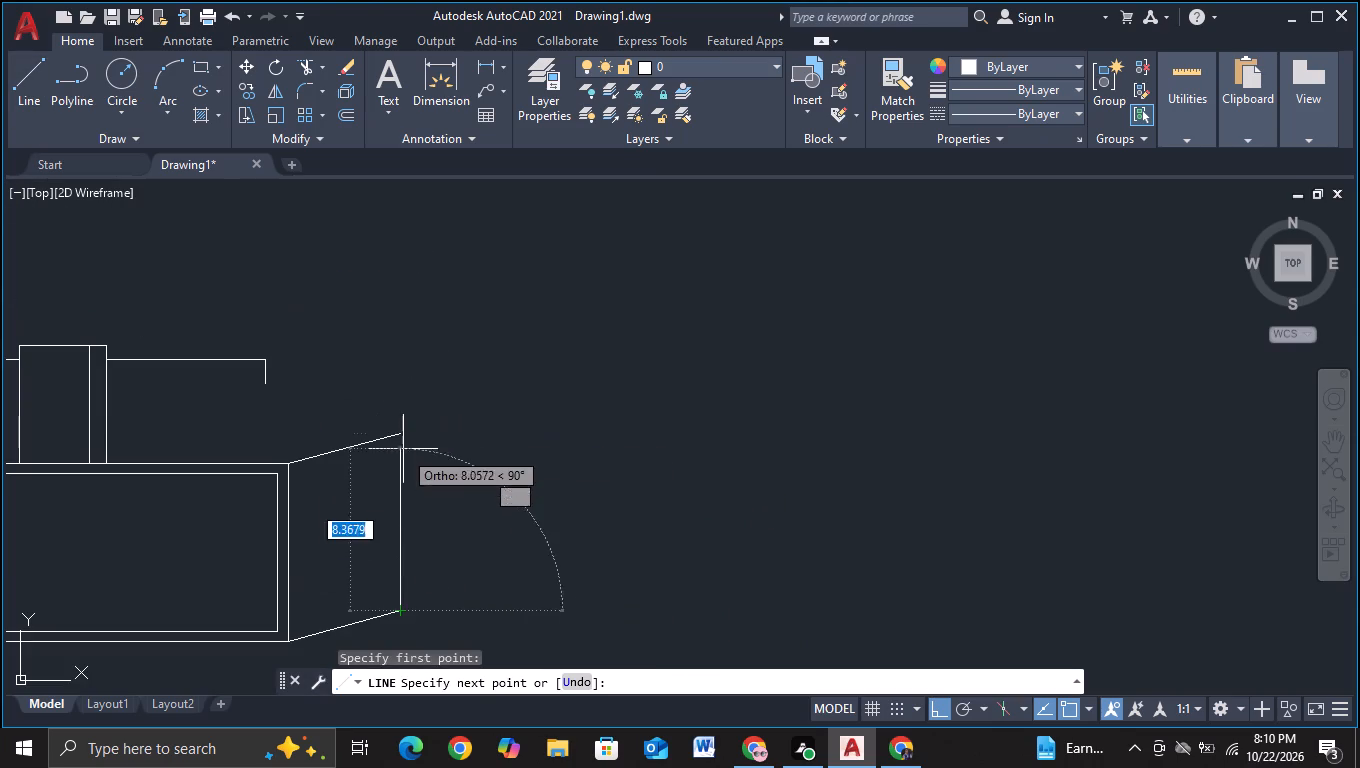
{"action": "left_click", "coordinate": [405, 435]}
{"action": "key", "text": "Escape"}
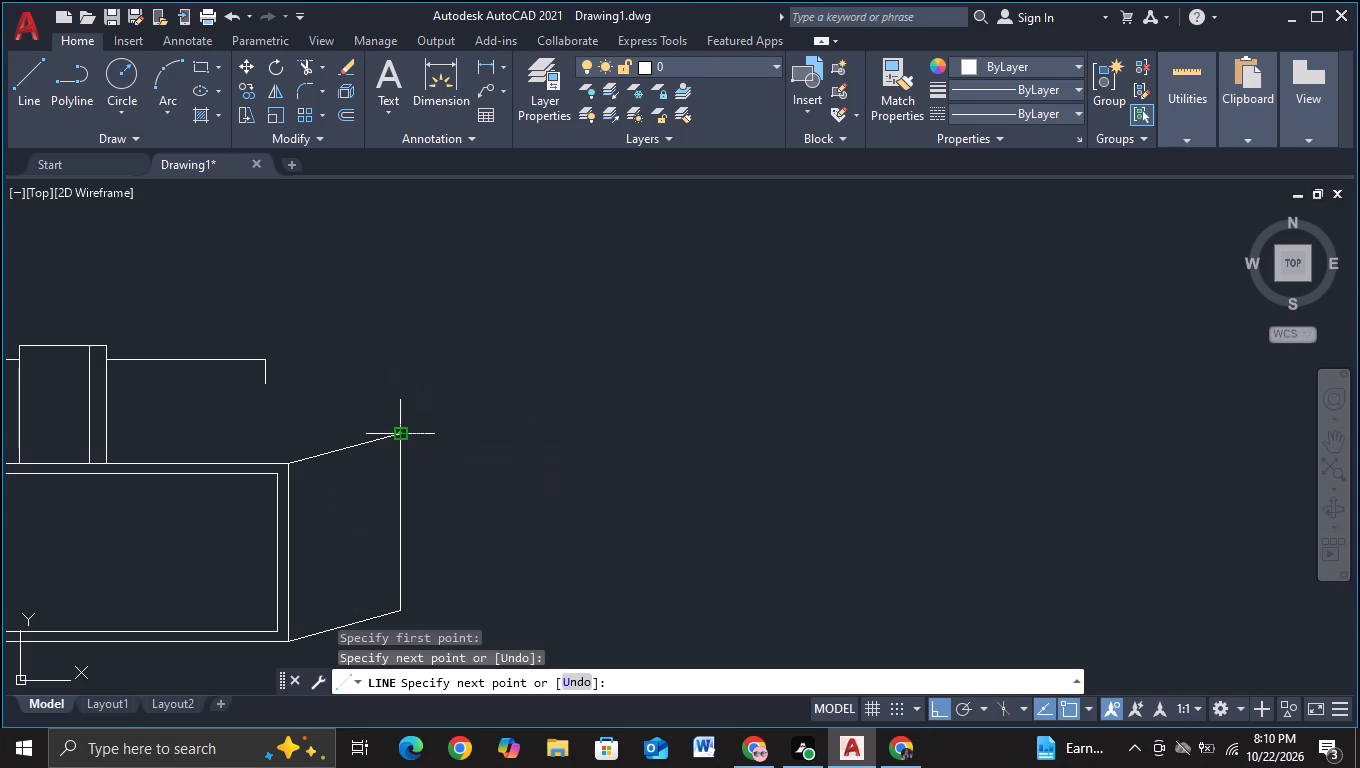
{"action": "scroll", "coordinate": [530, 483], "scroll_direction": "down", "scroll_amount": 2}
{"action": "key", "text": "Escape"}
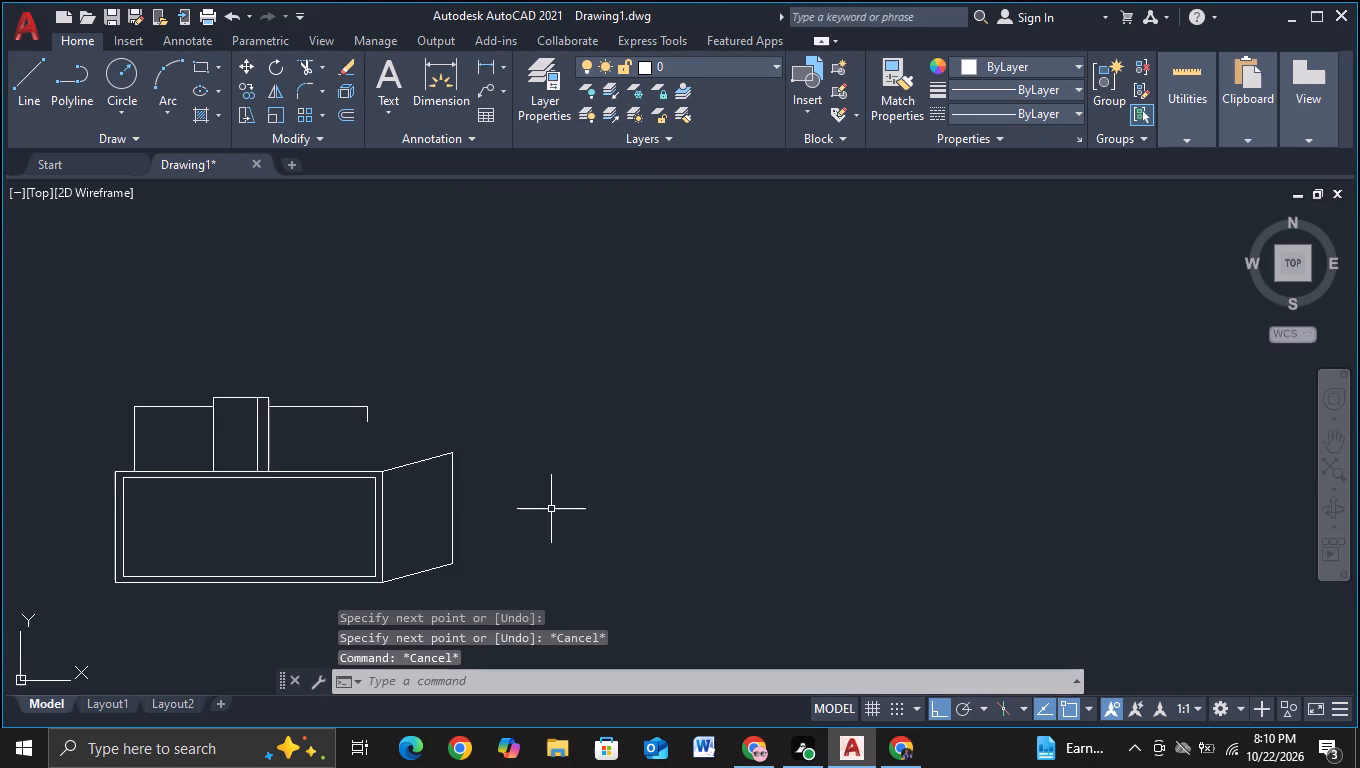
Trim away the short vertical stub hanging from the right end of the stepped outline's top line.
{"action": "middle_click_drag", "start_coordinate": [553, 509], "coordinate": [638, 397]}
{"action": "middle_click_drag", "start_coordinate": [508, 480], "coordinate": [493, 532]}
{"action": "middle_click_drag", "start_coordinate": [497, 504], "coordinate": [455, 549]}
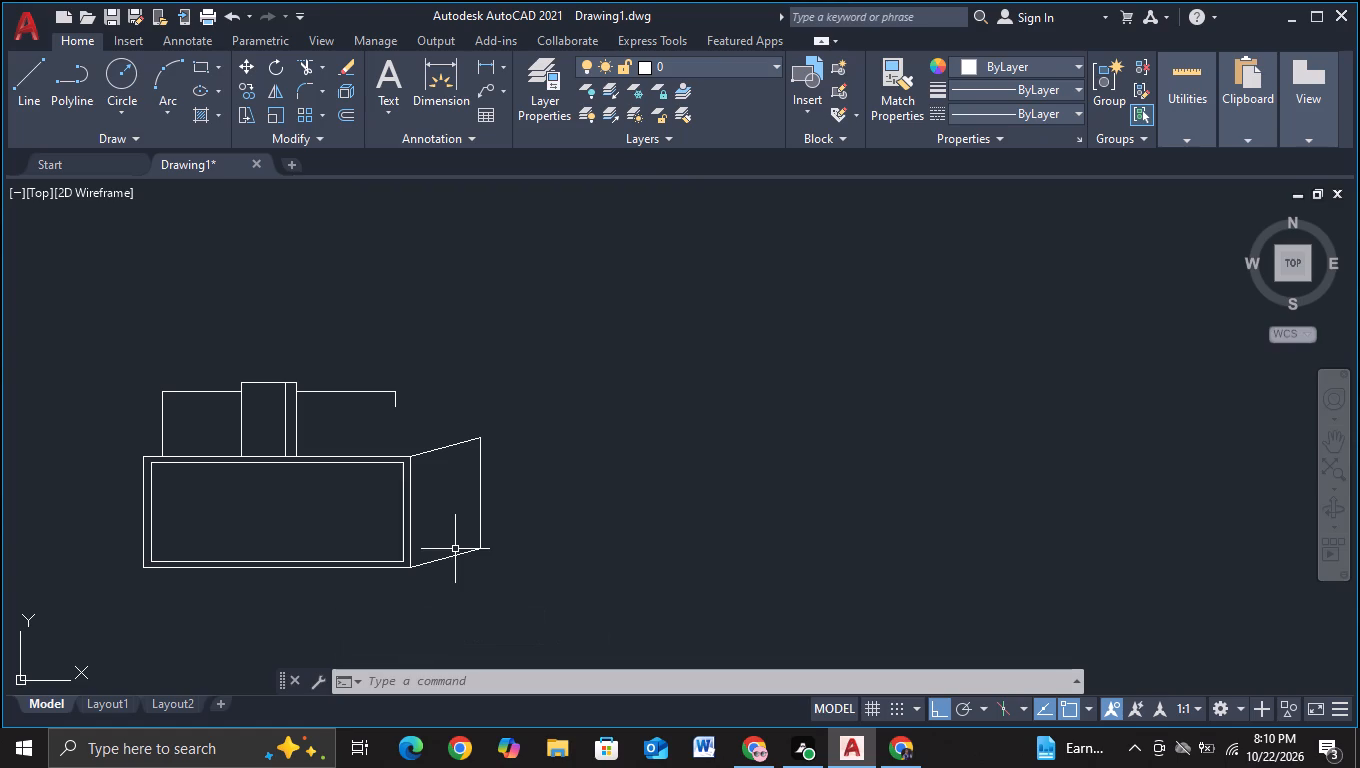
{"action": "left_click", "coordinate": [298, 72]}
{"action": "left_click", "coordinate": [393, 402]}
{"action": "key", "text": "Escape"}
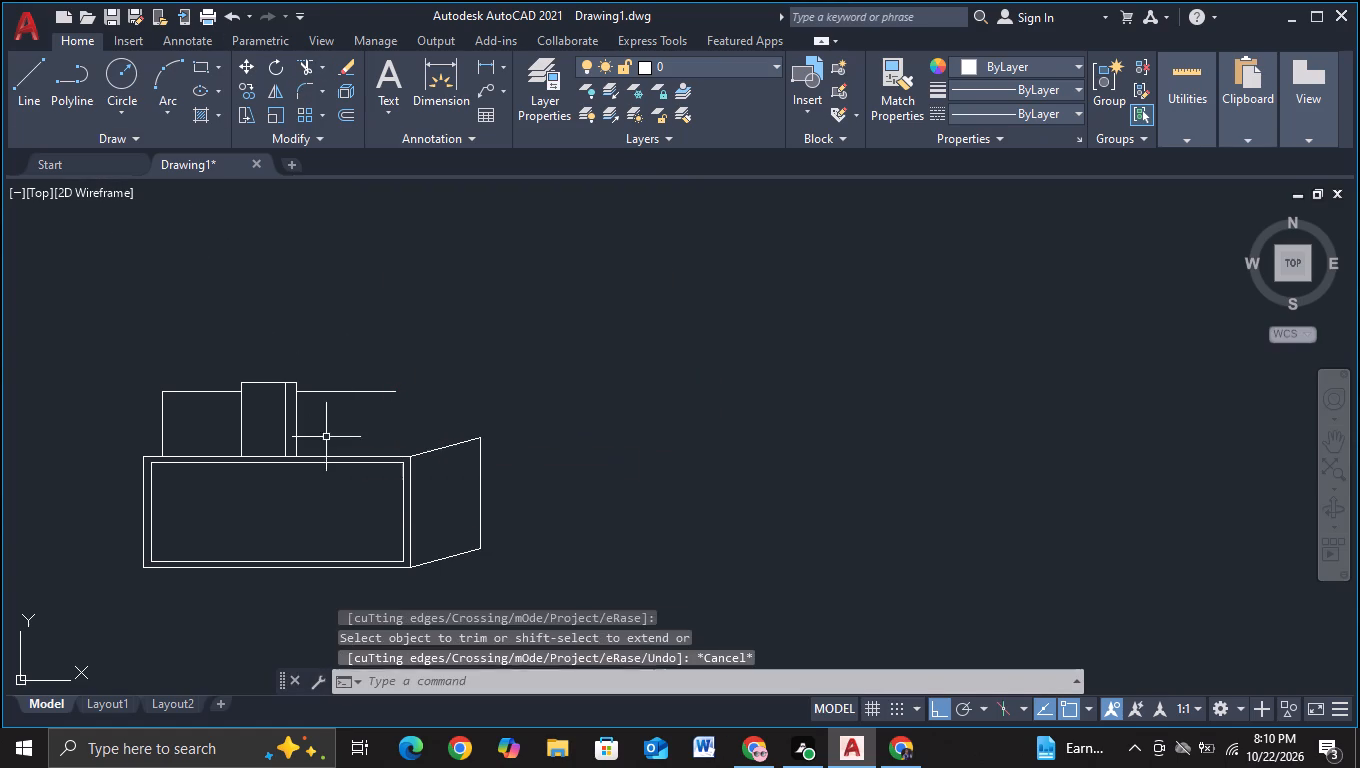
{"action": "key", "text": "Escape"}
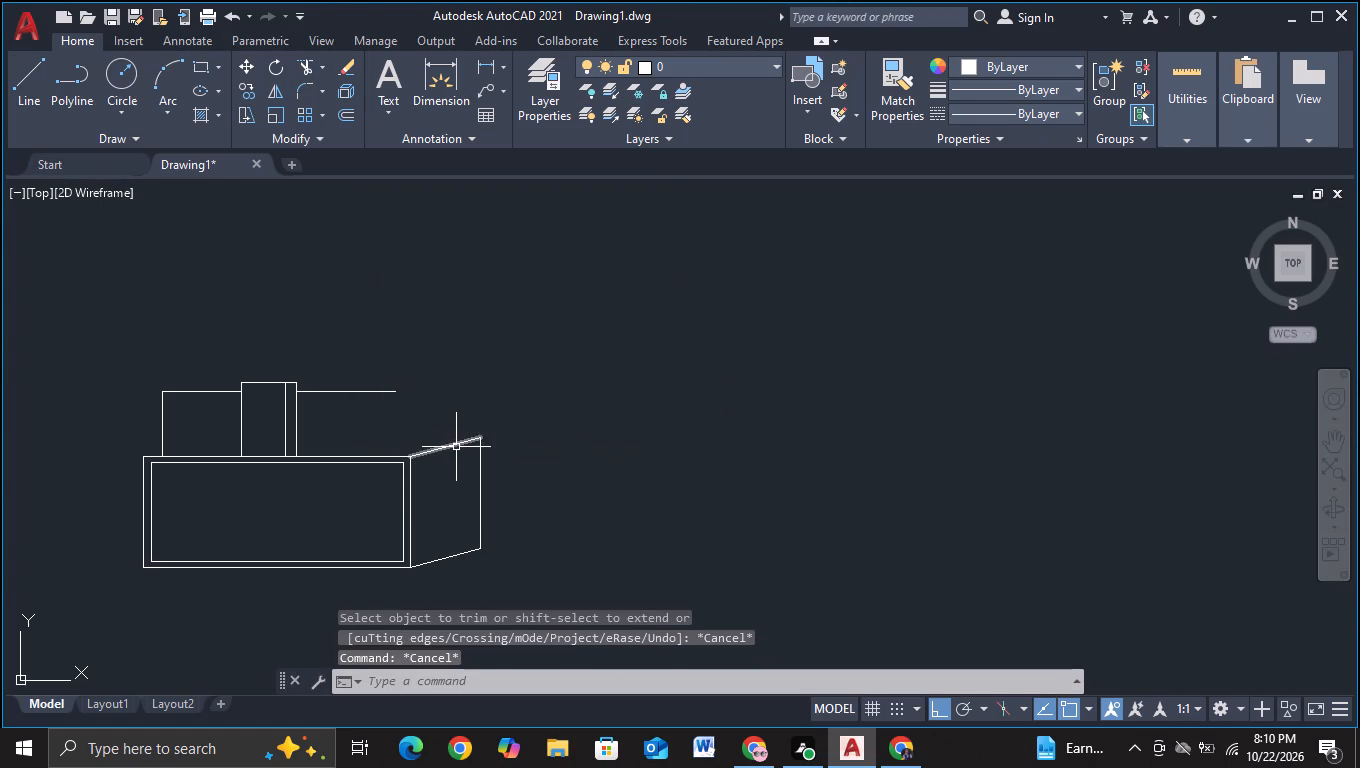
Copy the side face's upper slanted line straight up about 5.51, near the height of the stepped outline's right-hand top line.
{"action": "left_click", "coordinate": [456, 447]}
{"action": "key", "text": "c"}
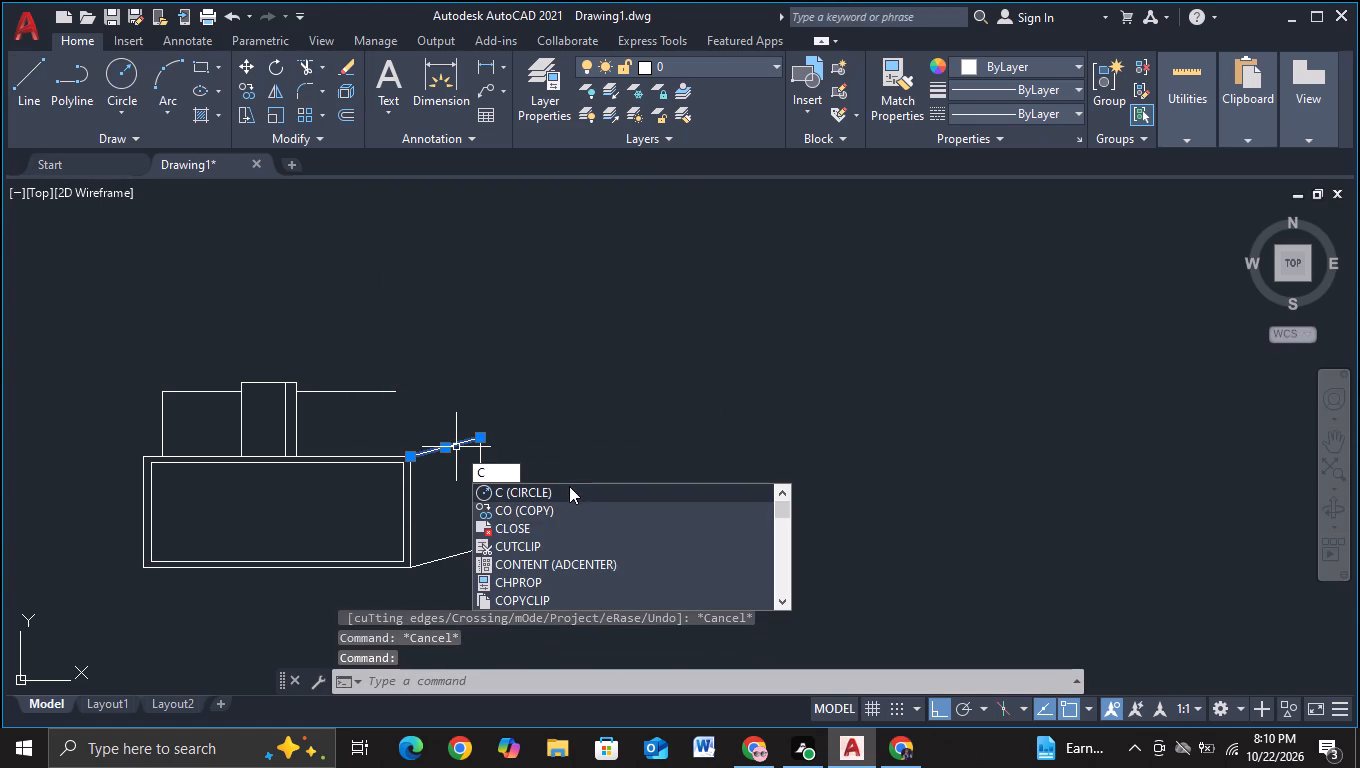
{"action": "left_click", "coordinate": [569, 506]}
{"action": "left_click", "coordinate": [463, 441]}
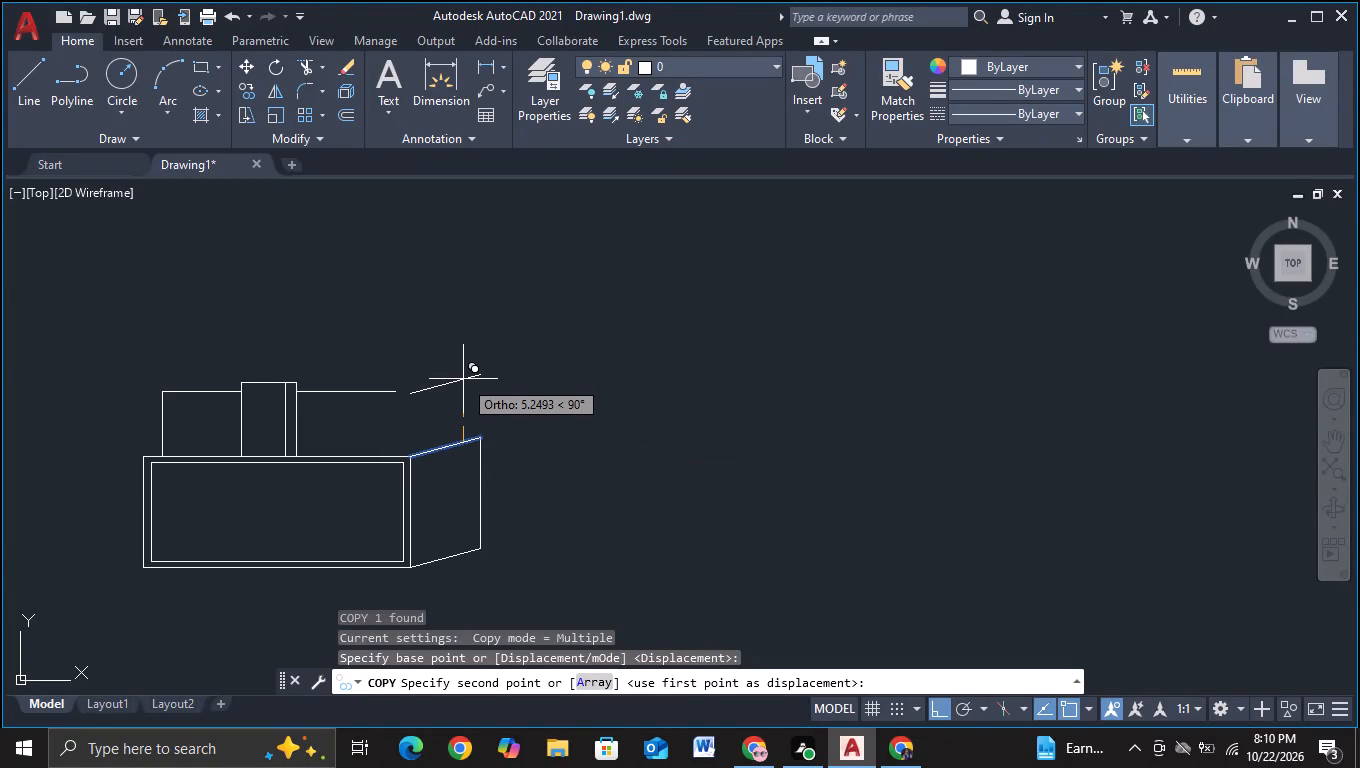
{"action": "scroll", "coordinate": [463, 377], "scroll_direction": "up", "scroll_amount": 2}
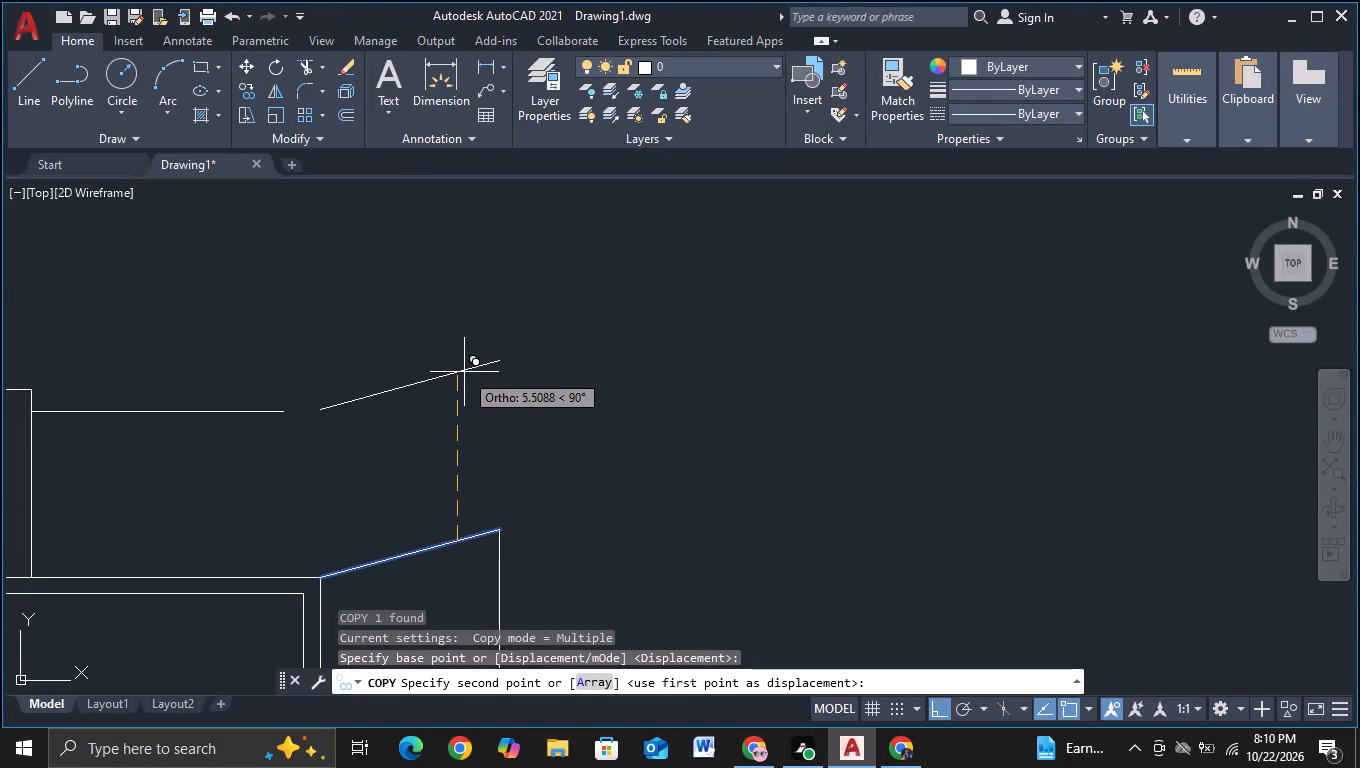
{"action": "left_click", "coordinate": [464, 372]}
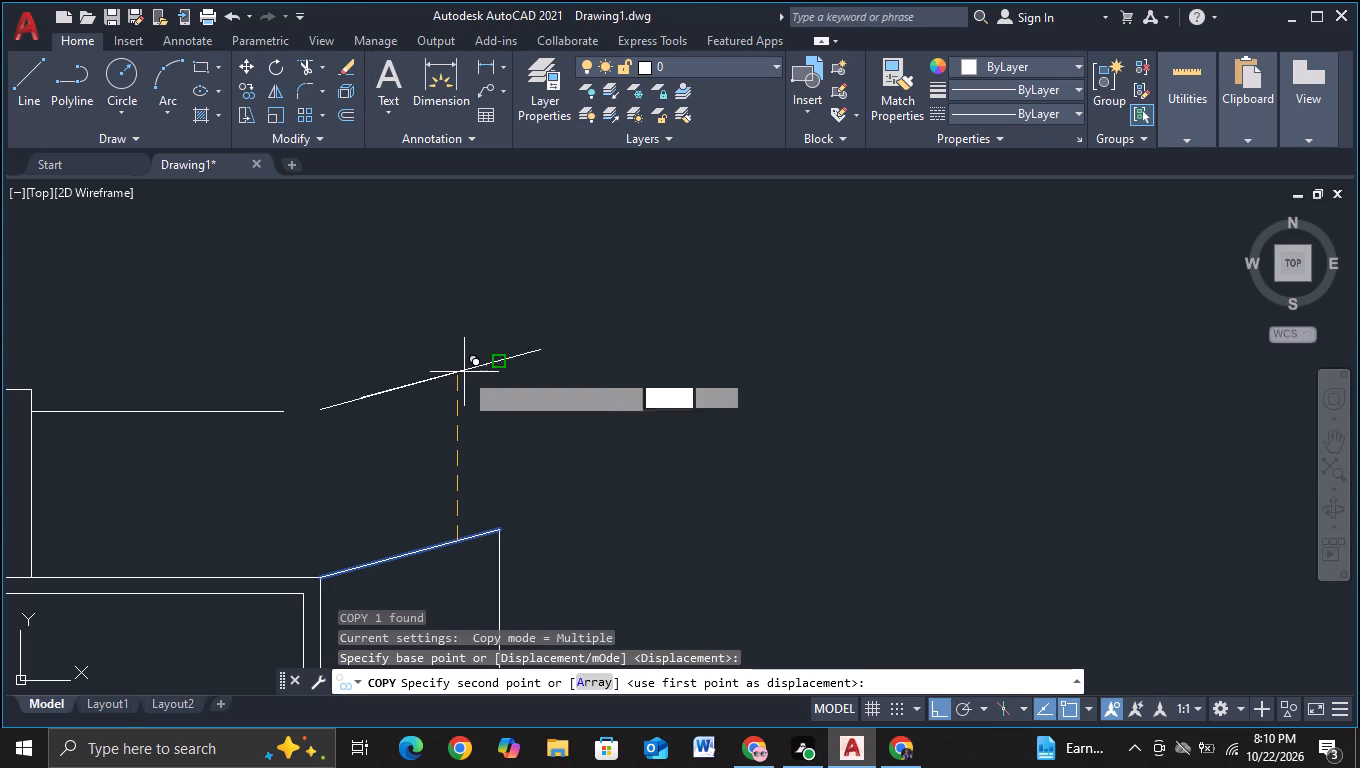
{"action": "key", "text": "Escape"}
Draw a vertical line about 7.41 long up from the outer rectangle's upper-right corner, past the copied slanted line's lower end.
{"action": "left_click", "coordinate": [32, 87]}
{"action": "middle_click_drag", "start_coordinate": [408, 474], "coordinate": [415, 468]}
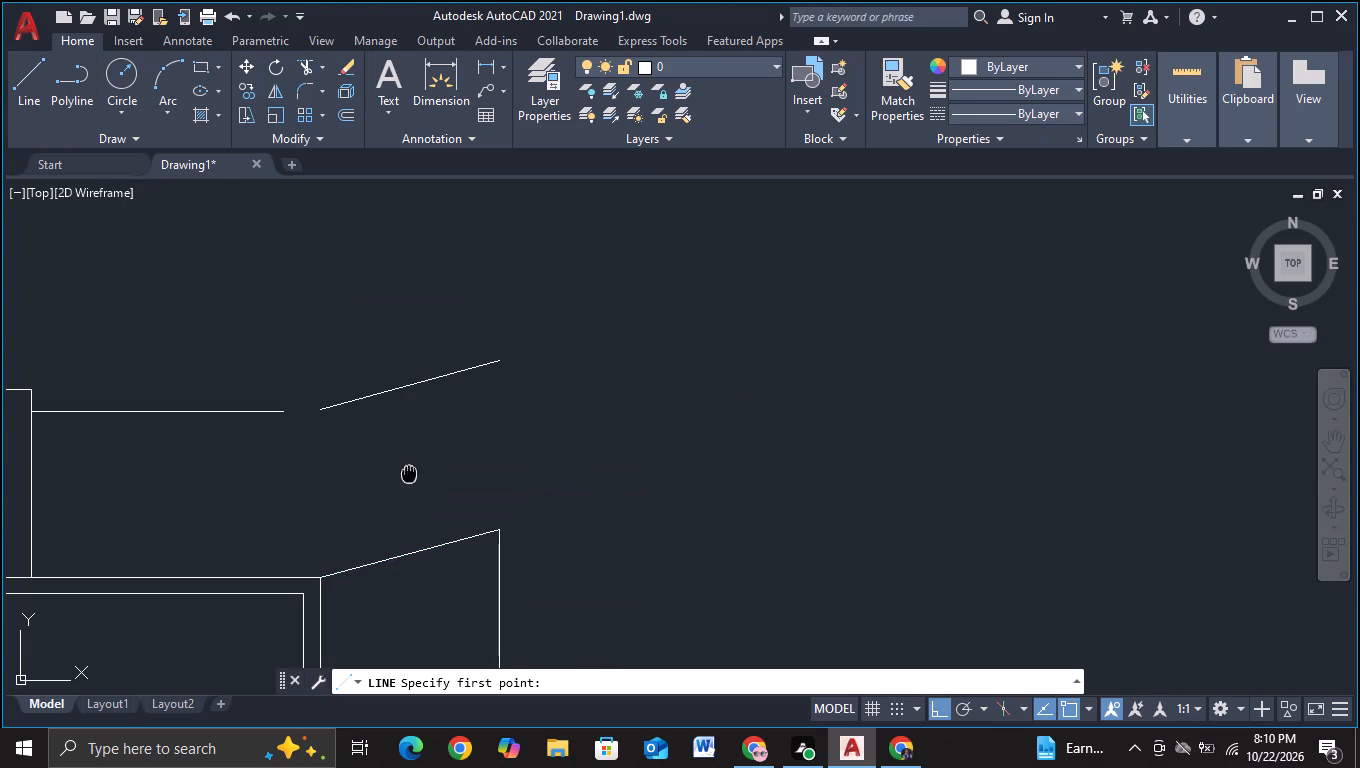
{"action": "middle_click_drag", "start_coordinate": [415, 468], "coordinate": [485, 384]}
{"action": "left_click", "coordinate": [396, 483]}
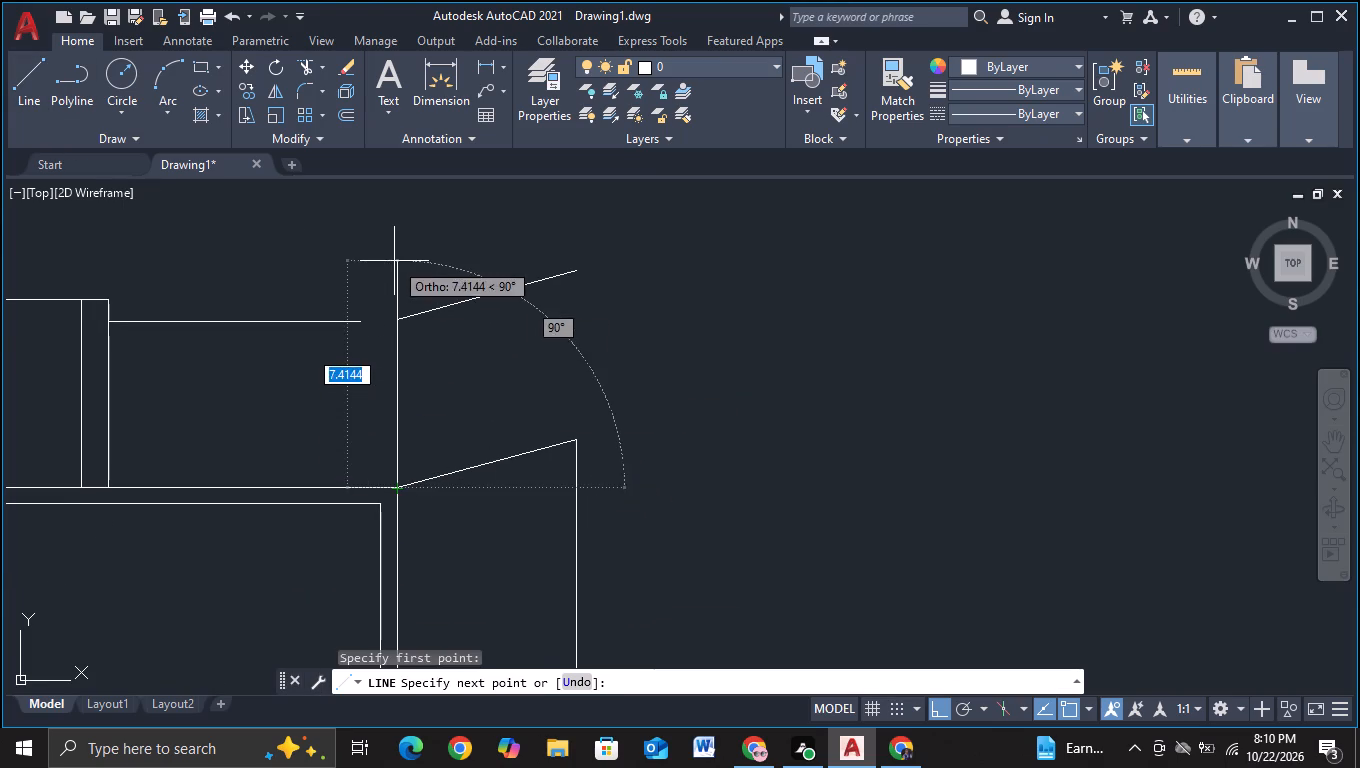
{"action": "left_click", "coordinate": [394, 261]}
{"action": "key", "text": "Escape"}
Trim the part of the new vertical line that rises above the upper copied slanted line.
{"action": "left_click", "coordinate": [304, 65]}
{"action": "left_click_drag", "start_coordinate": [365, 269], "coordinate": [441, 274]}
{"action": "key", "text": "Escape"}
Extend the stepped outline's right-hand top line to the vertical line rising from the outer rectangle's upper-right corner.
{"action": "key", "text": "e"}
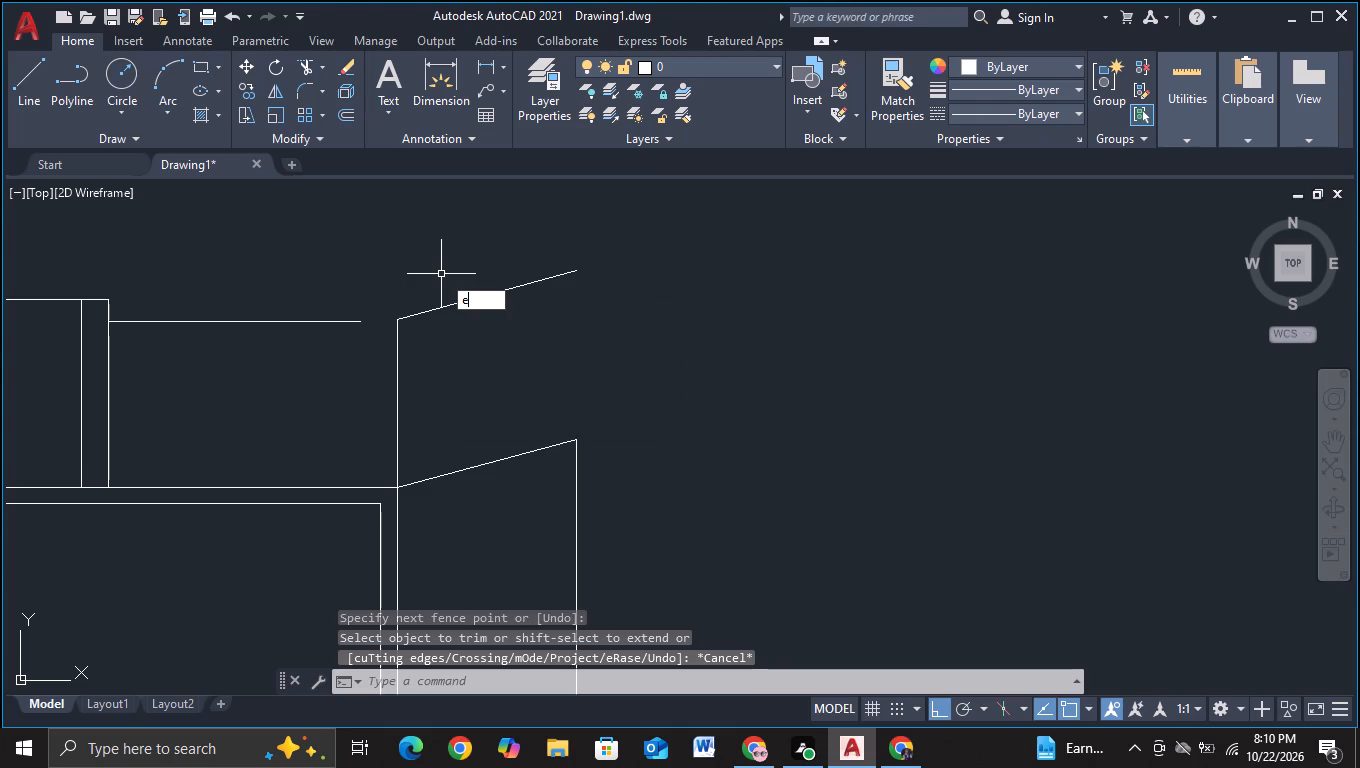
{"action": "left_click", "coordinate": [533, 343]}
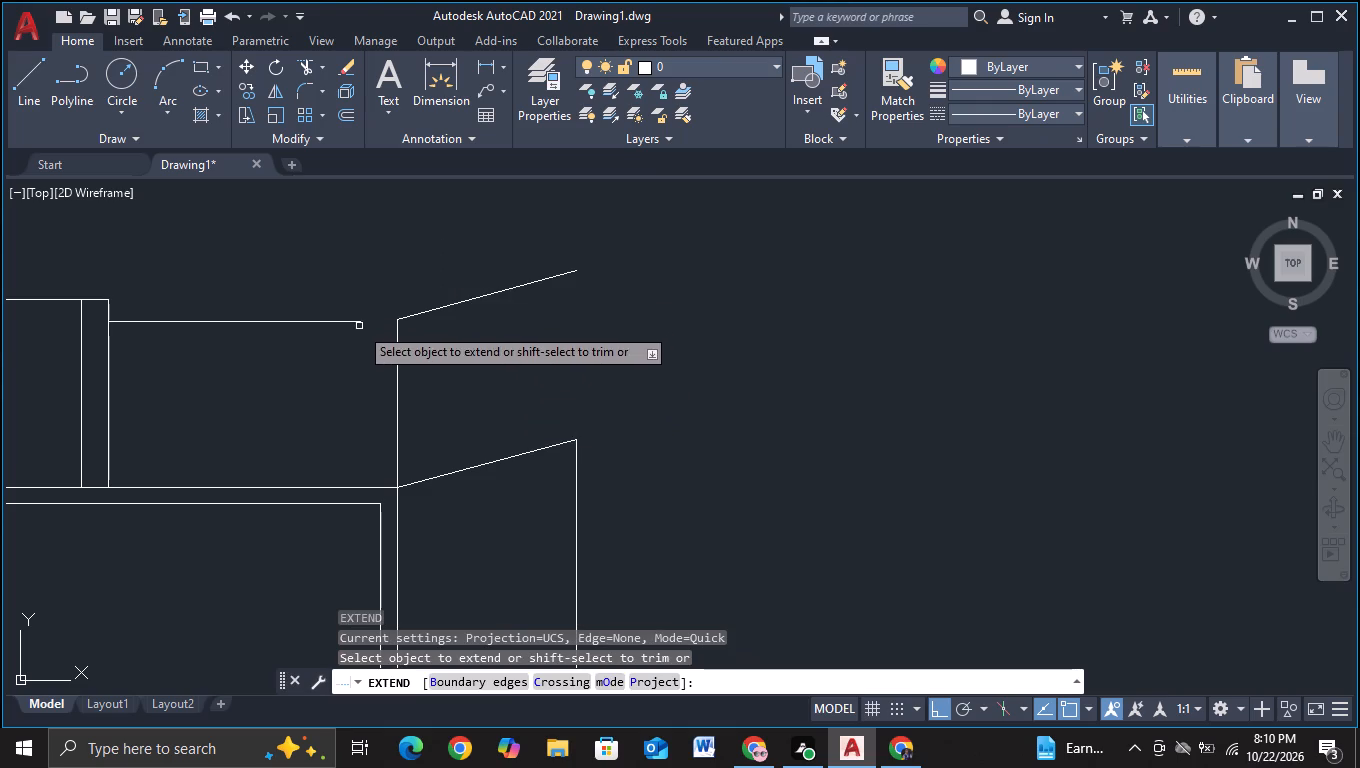
{"action": "left_click", "coordinate": [344, 321]}
{"action": "key", "text": "Escape"}
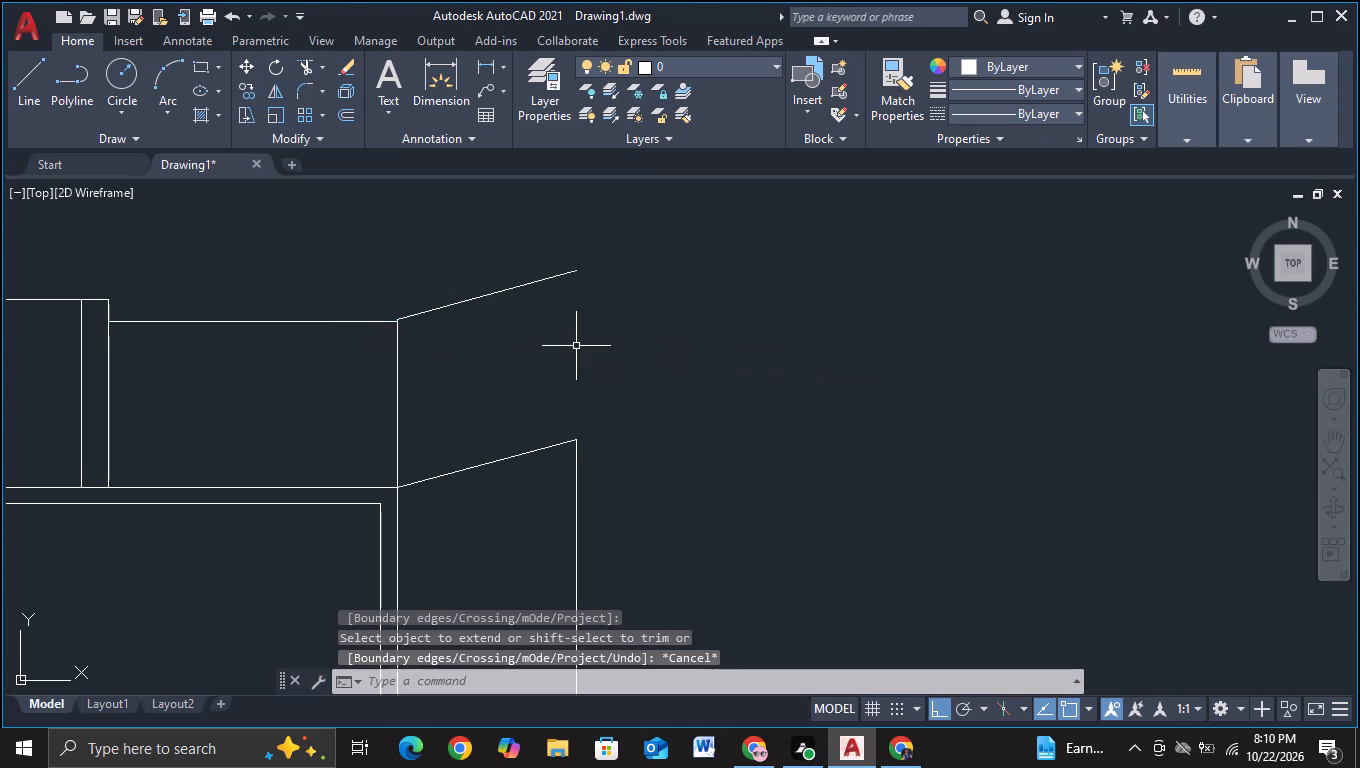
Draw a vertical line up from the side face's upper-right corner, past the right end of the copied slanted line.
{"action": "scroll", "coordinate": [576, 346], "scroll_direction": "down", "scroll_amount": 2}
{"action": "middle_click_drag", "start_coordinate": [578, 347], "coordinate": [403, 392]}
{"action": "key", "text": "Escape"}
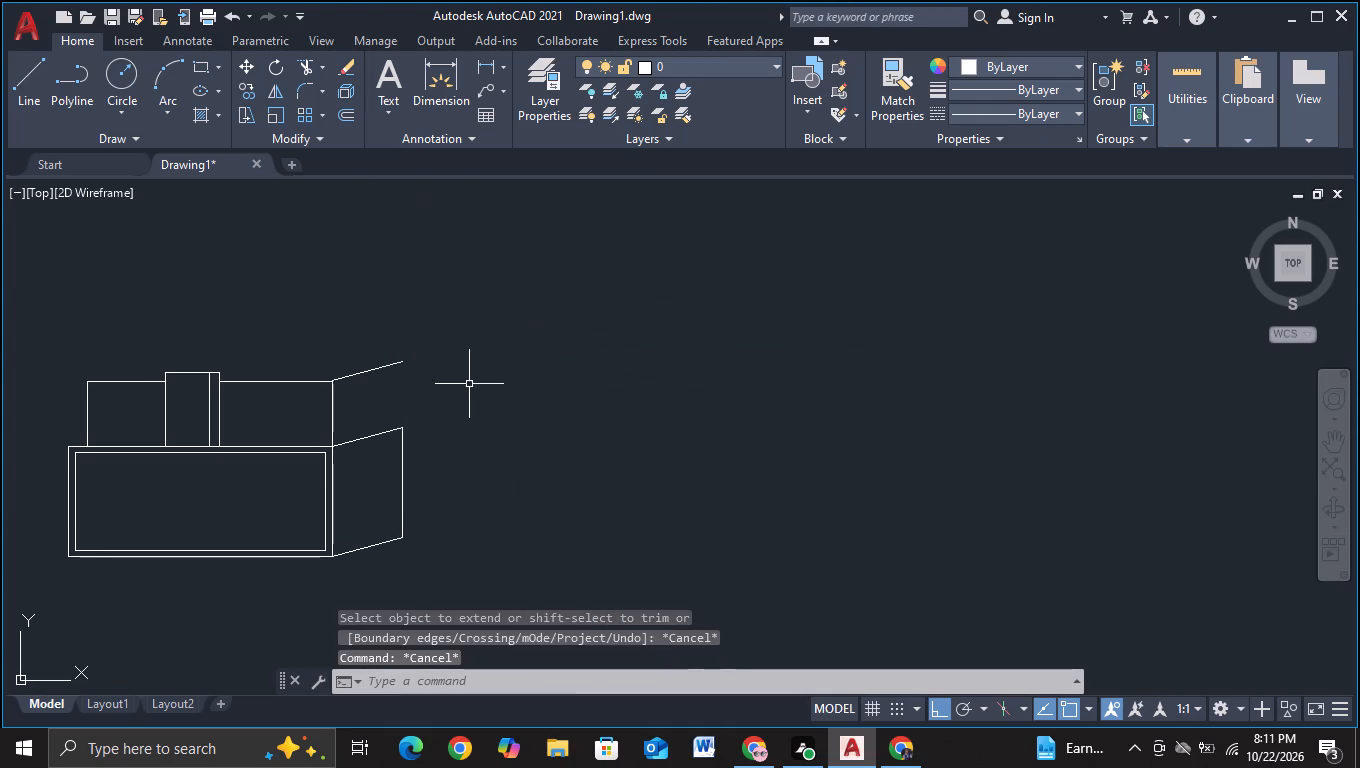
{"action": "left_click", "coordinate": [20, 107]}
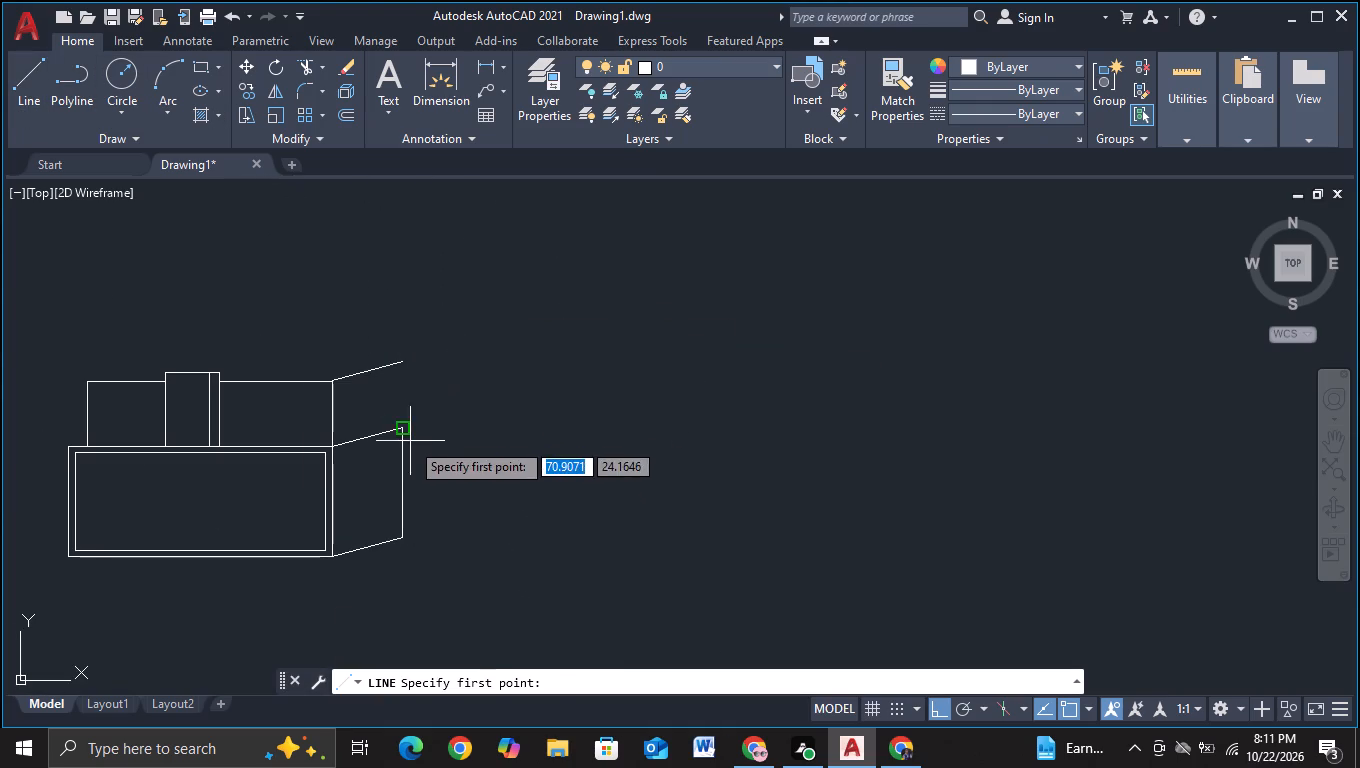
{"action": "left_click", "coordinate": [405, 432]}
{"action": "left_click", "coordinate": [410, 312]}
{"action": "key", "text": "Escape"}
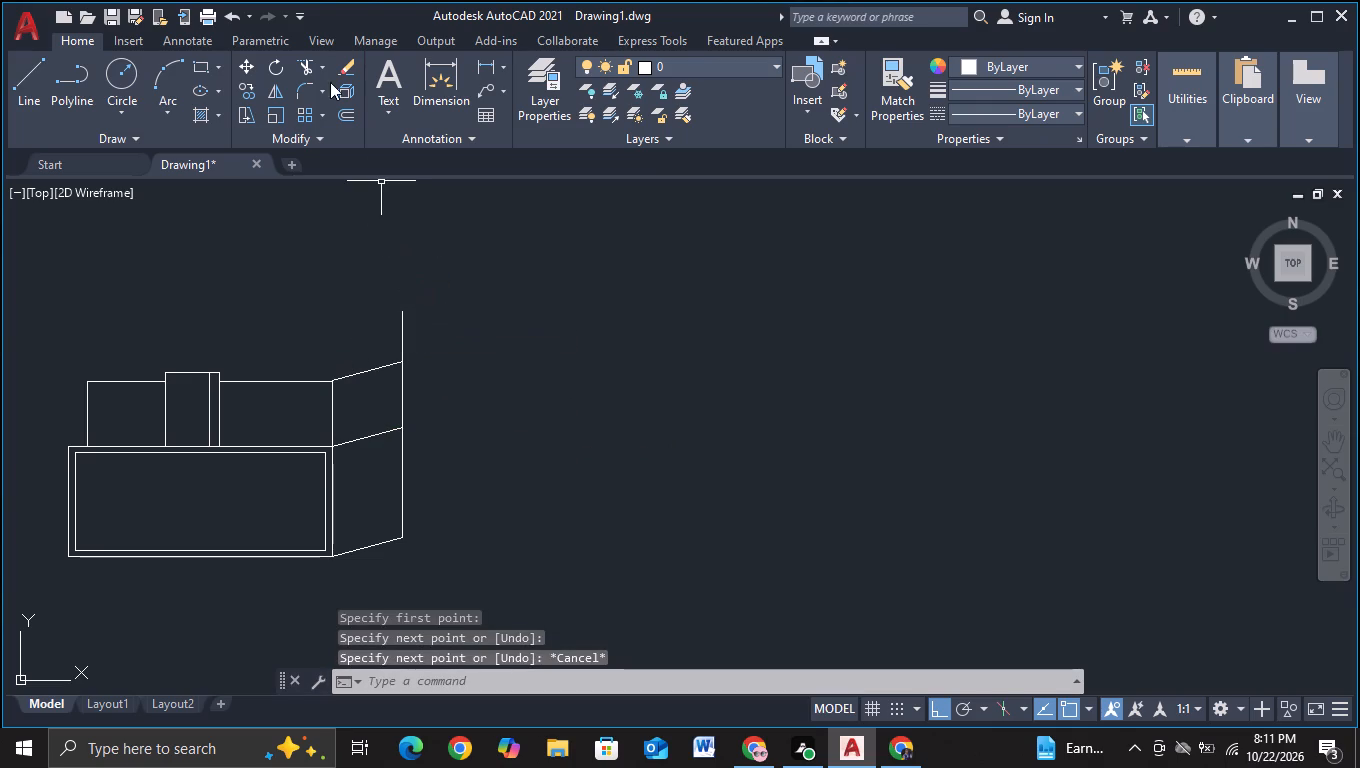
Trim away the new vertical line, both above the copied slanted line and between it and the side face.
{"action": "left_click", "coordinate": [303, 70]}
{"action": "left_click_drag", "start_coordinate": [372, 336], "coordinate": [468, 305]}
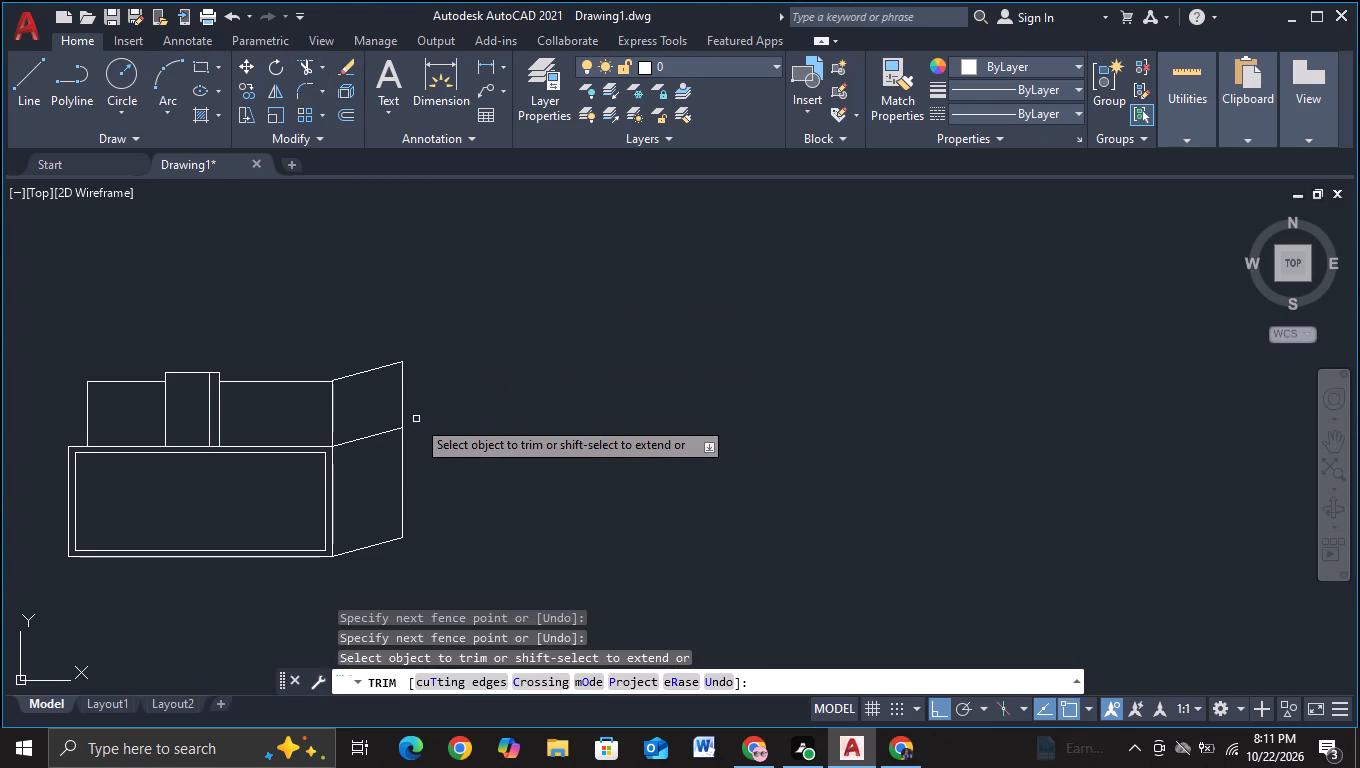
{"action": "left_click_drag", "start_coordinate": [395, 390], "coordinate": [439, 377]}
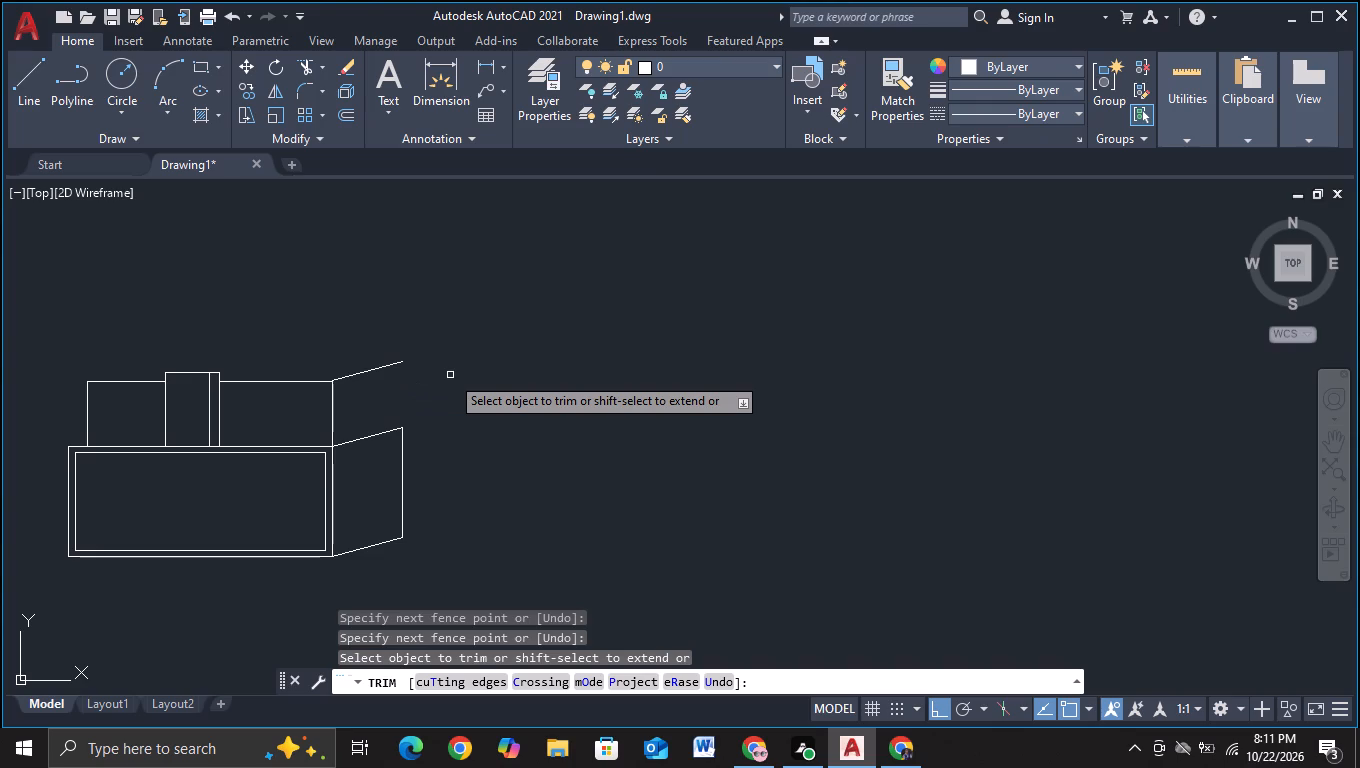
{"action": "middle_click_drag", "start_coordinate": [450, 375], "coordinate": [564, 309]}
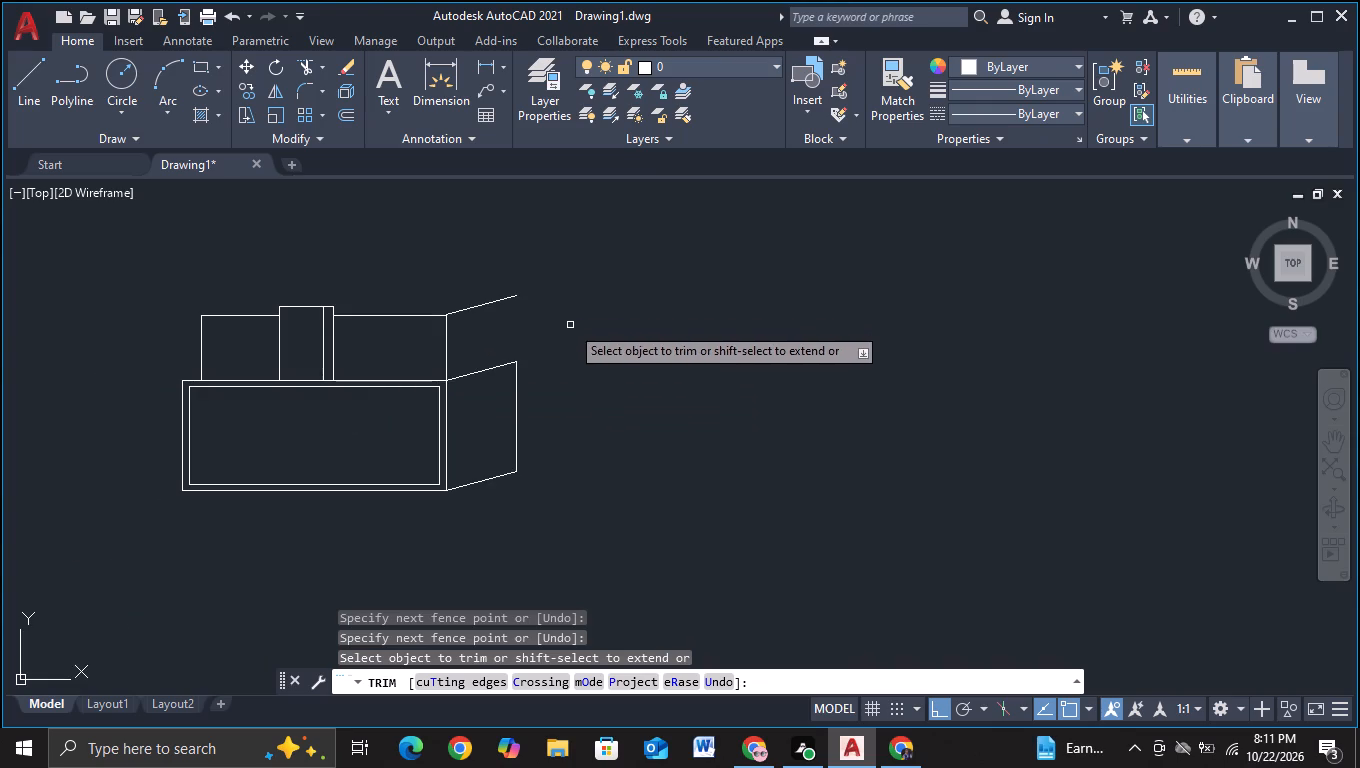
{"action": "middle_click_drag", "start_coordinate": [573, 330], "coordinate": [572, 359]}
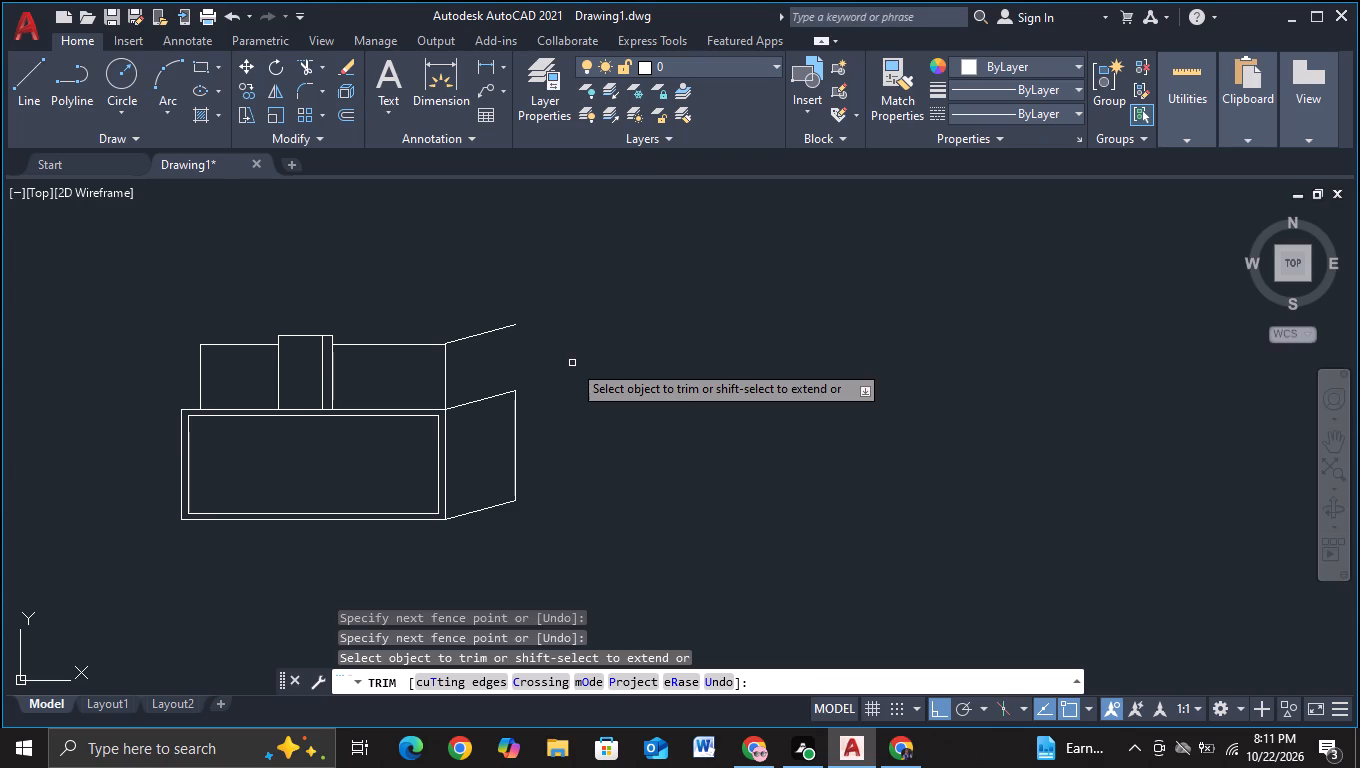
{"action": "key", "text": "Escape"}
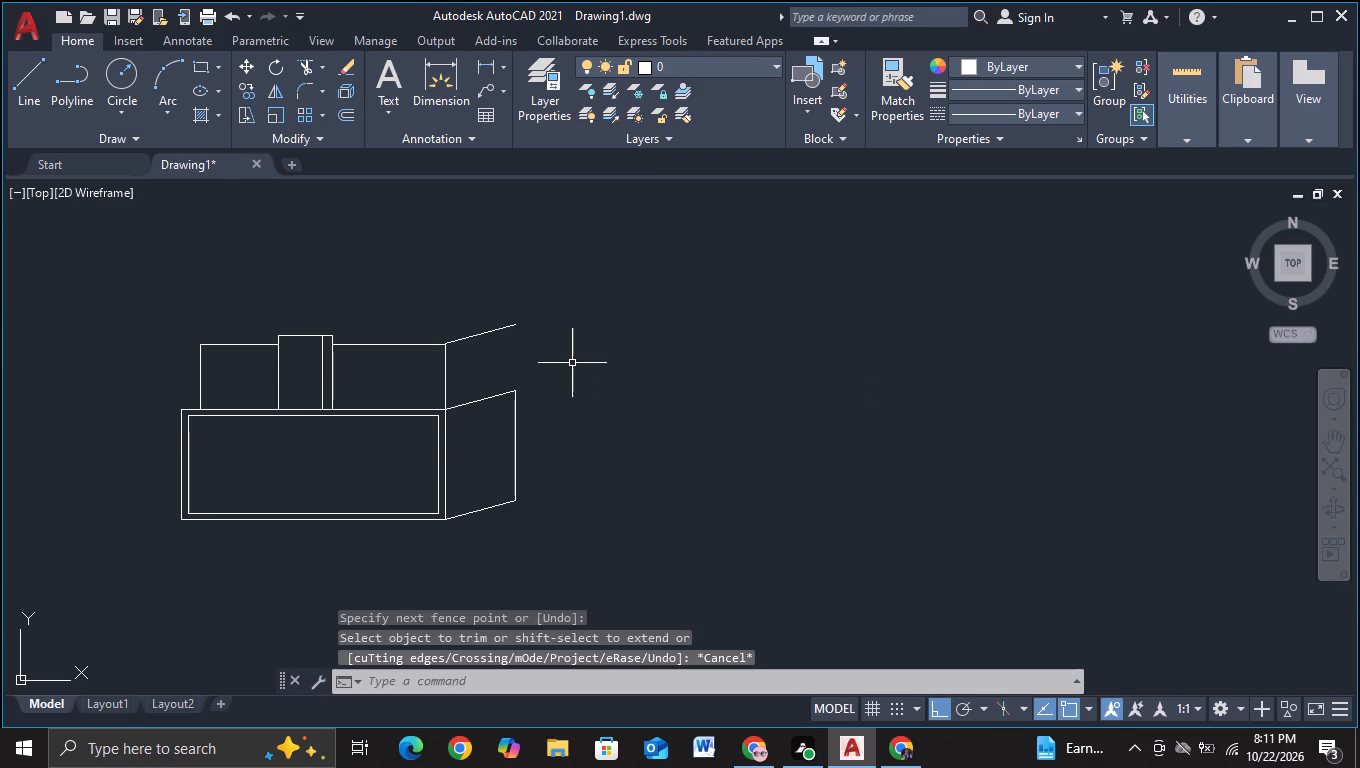
Scale the stepped outline, its base line and the upper slanted line slightly larger from a base point inside the right-hand section.
{"action": "middle_click_drag", "start_coordinate": [351, 431], "coordinate": [496, 408]}
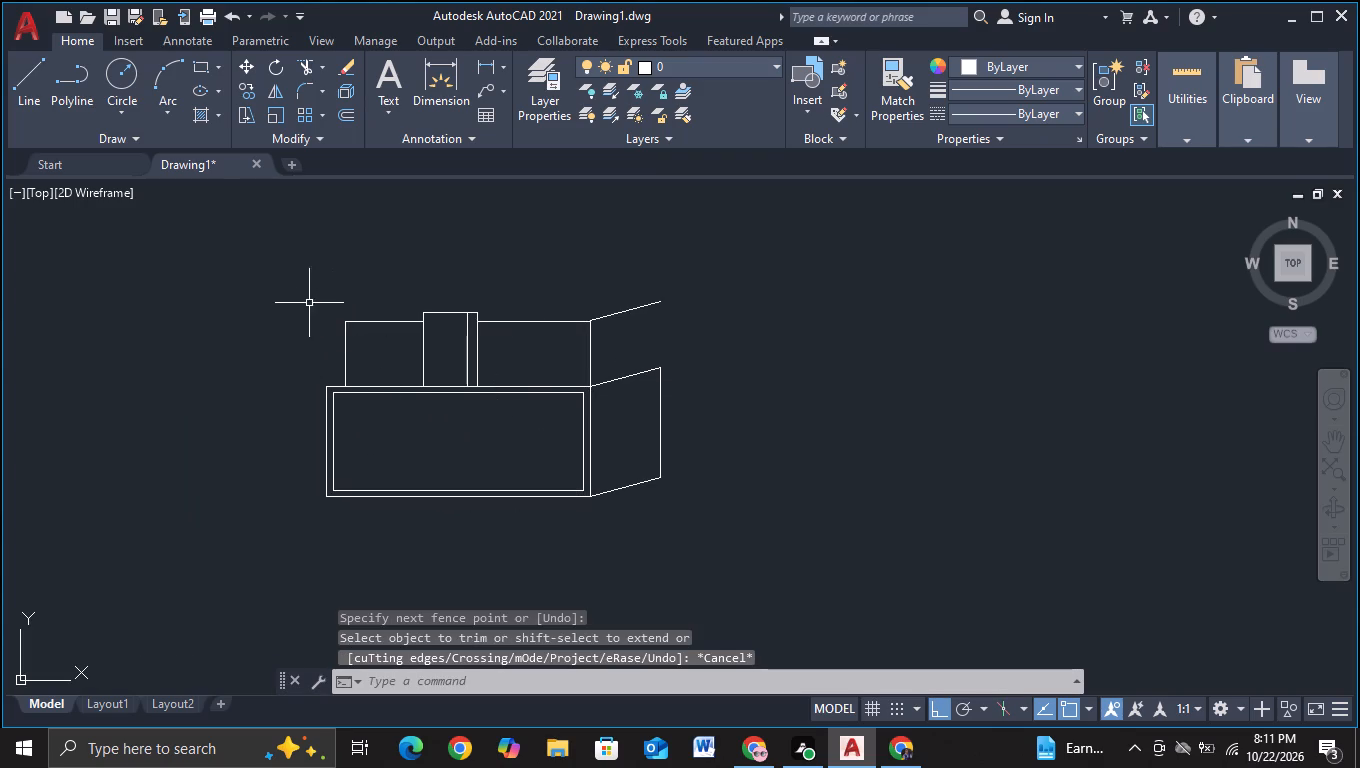
{"action": "left_click", "coordinate": [311, 262]}
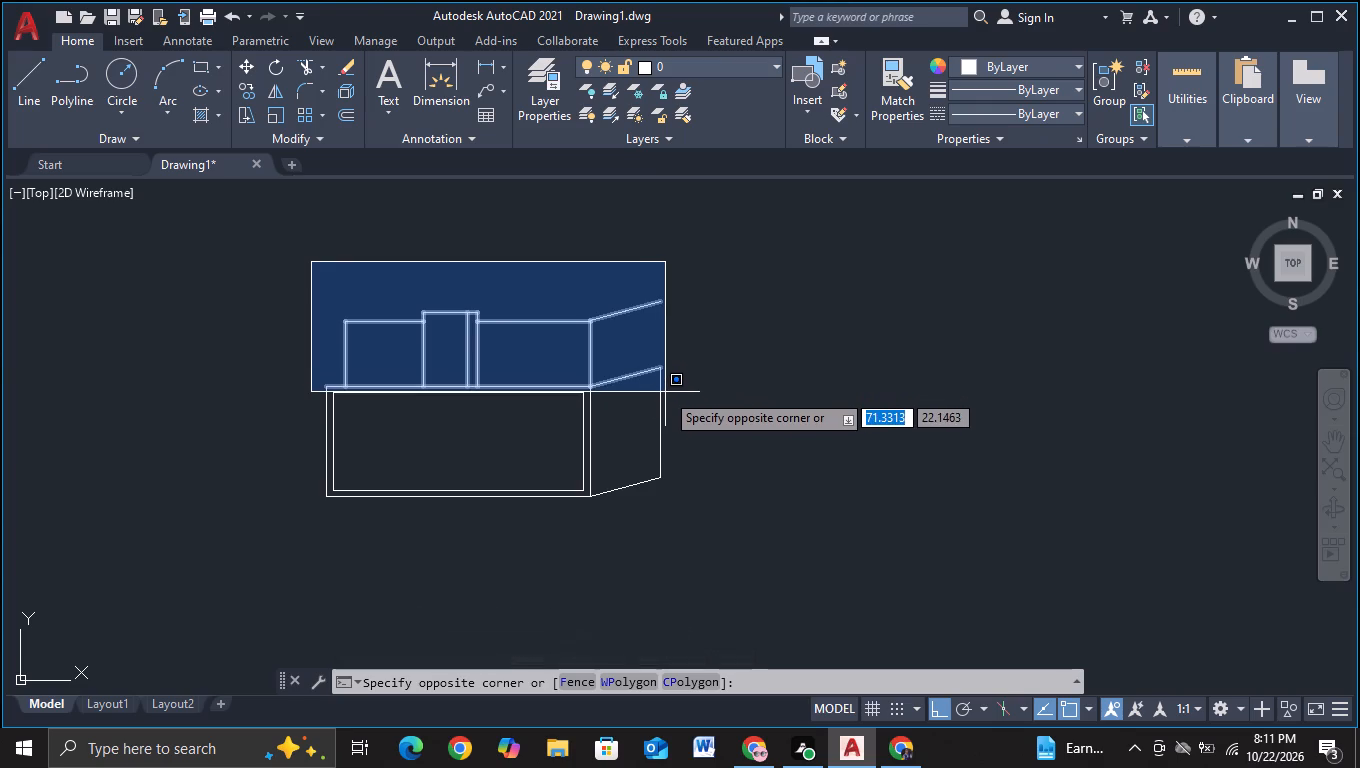
{"action": "scroll", "coordinate": [664, 387], "scroll_direction": "up", "scroll_amount": 2}
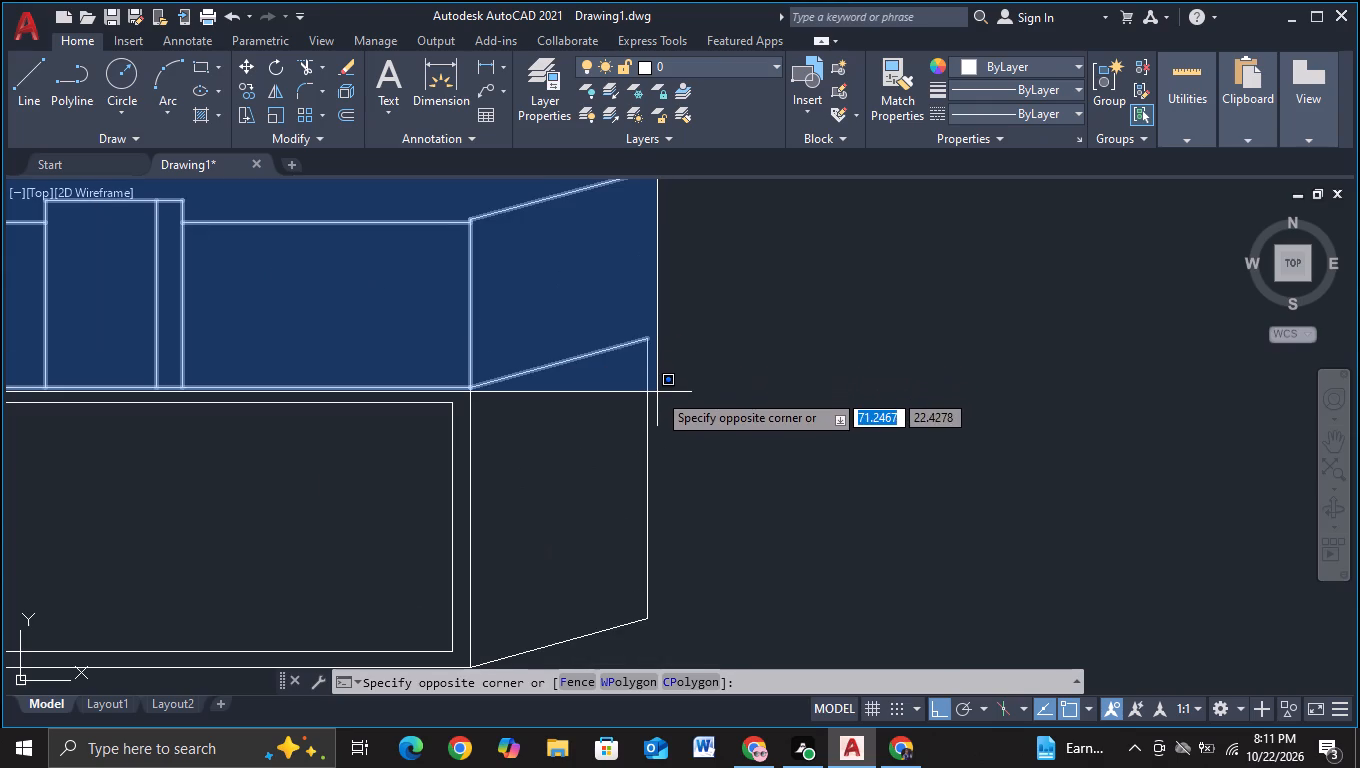
{"action": "left_click", "coordinate": [502, 392]}
{"action": "scroll", "coordinate": [524, 322], "scroll_direction": "down", "scroll_amount": 1}
{"action": "middle_click_drag", "start_coordinate": [533, 329], "coordinate": [626, 374]}
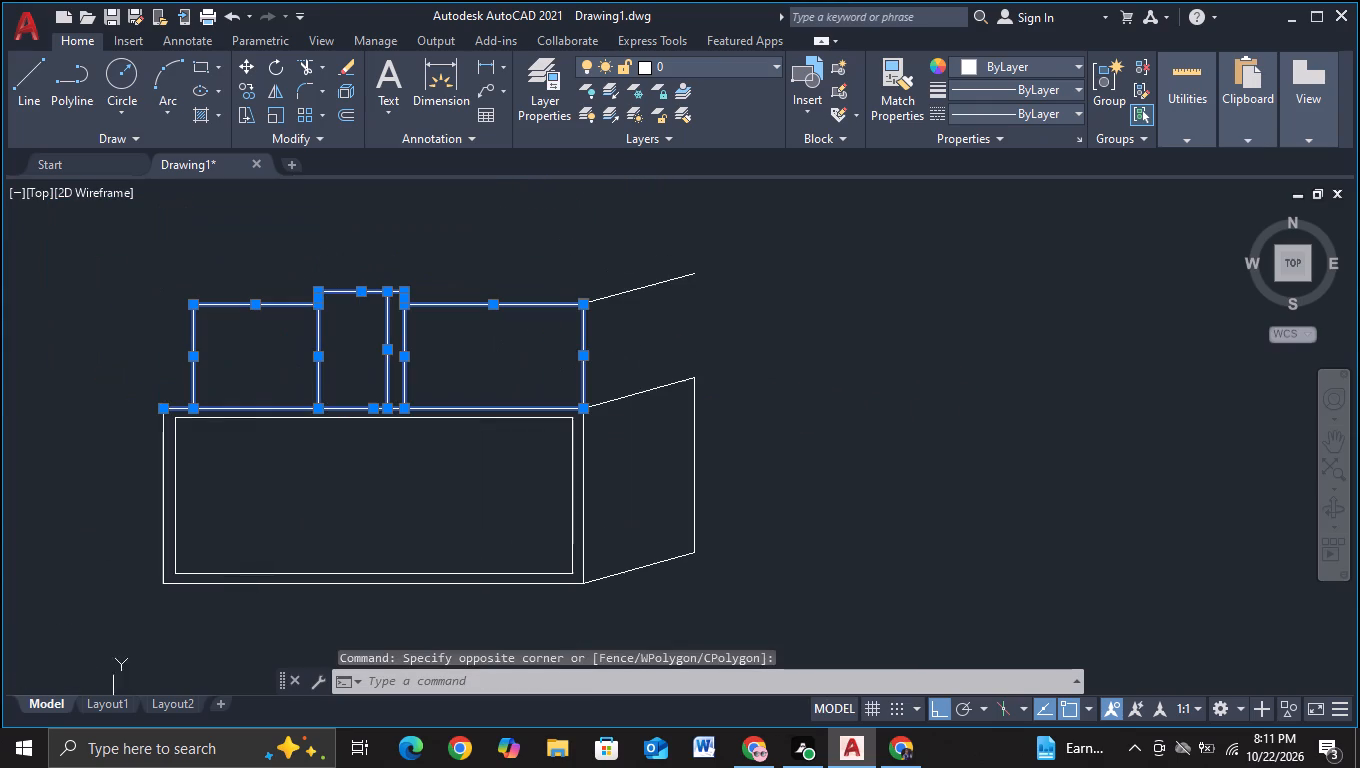
{"action": "left_click_drag", "start_coordinate": [637, 267], "coordinate": [613, 347]}
{"action": "left_click", "coordinate": [613, 347]}
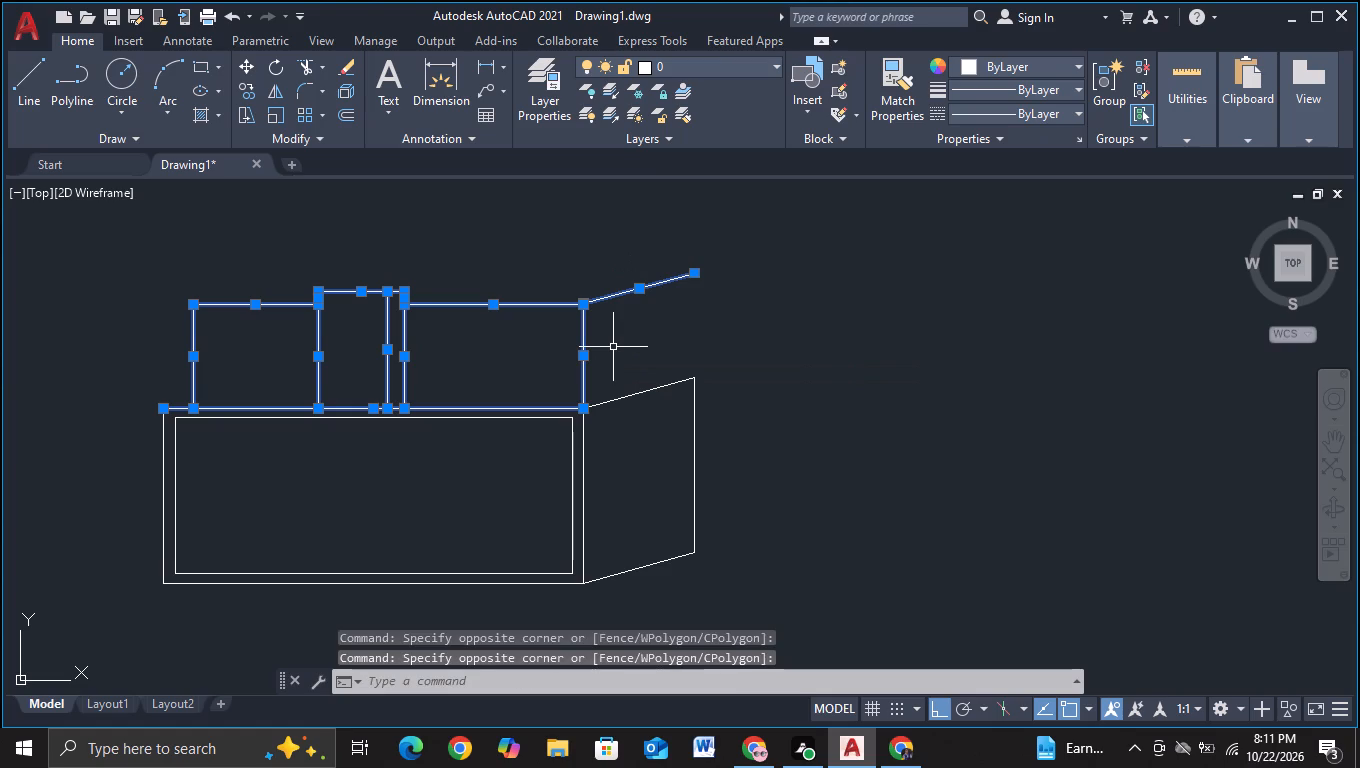
{"action": "key", "text": "s"}
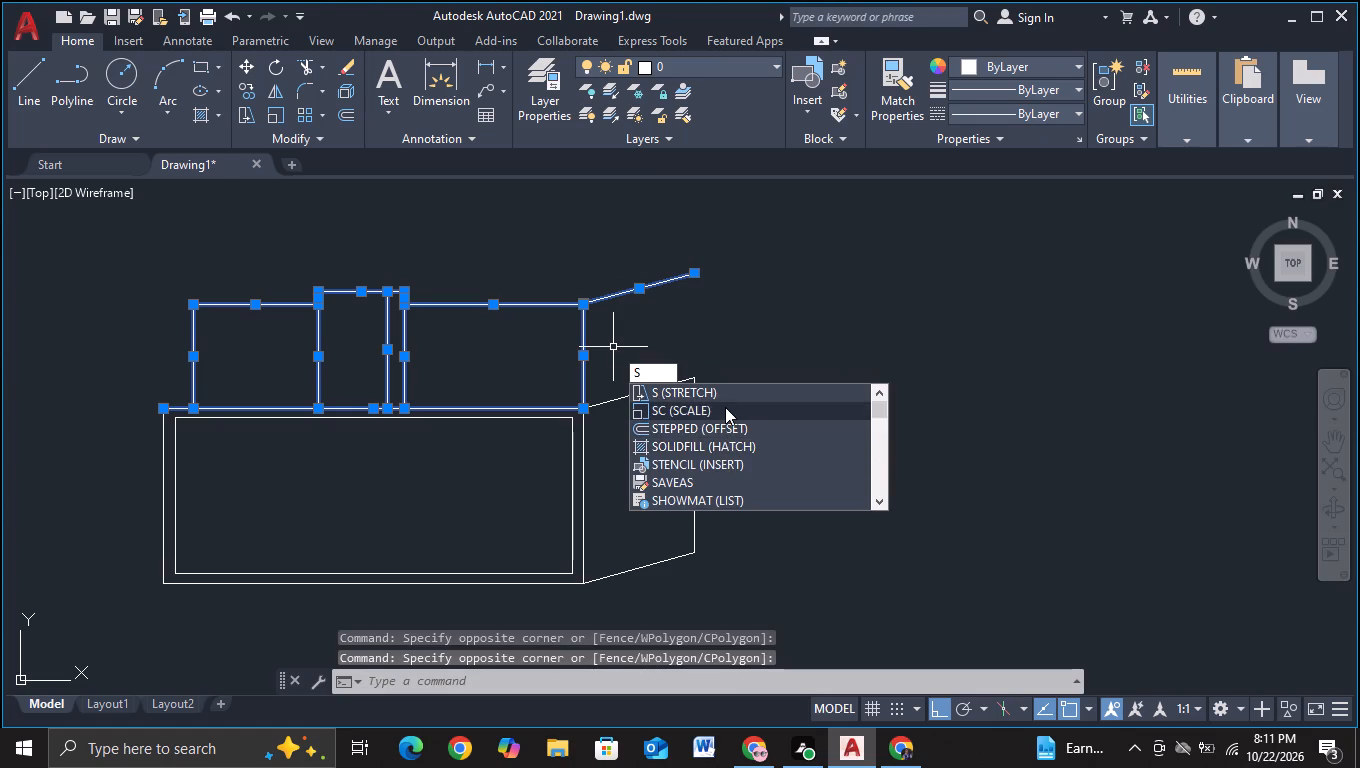
{"action": "left_click", "coordinate": [725, 407]}
{"action": "left_click", "coordinate": [497, 367]}
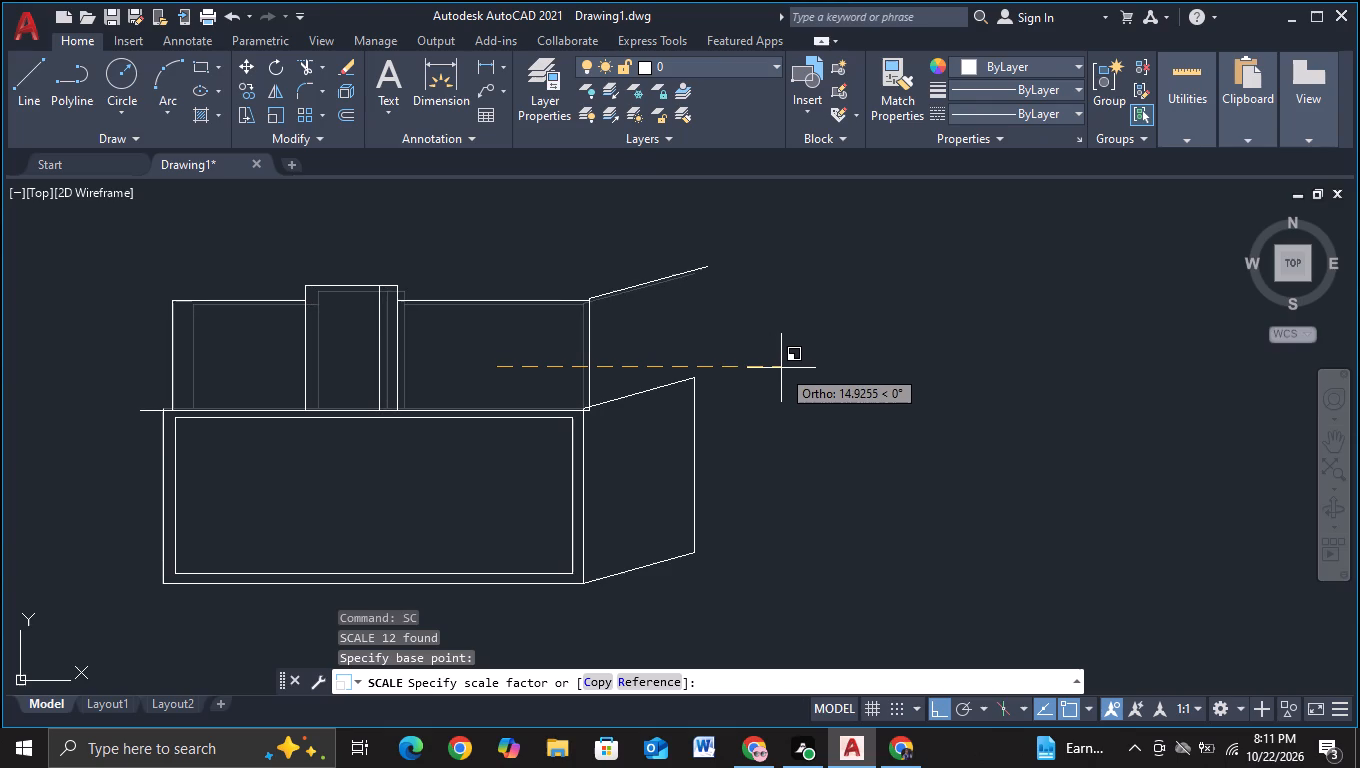
{"action": "left_click", "coordinate": [781, 368]}
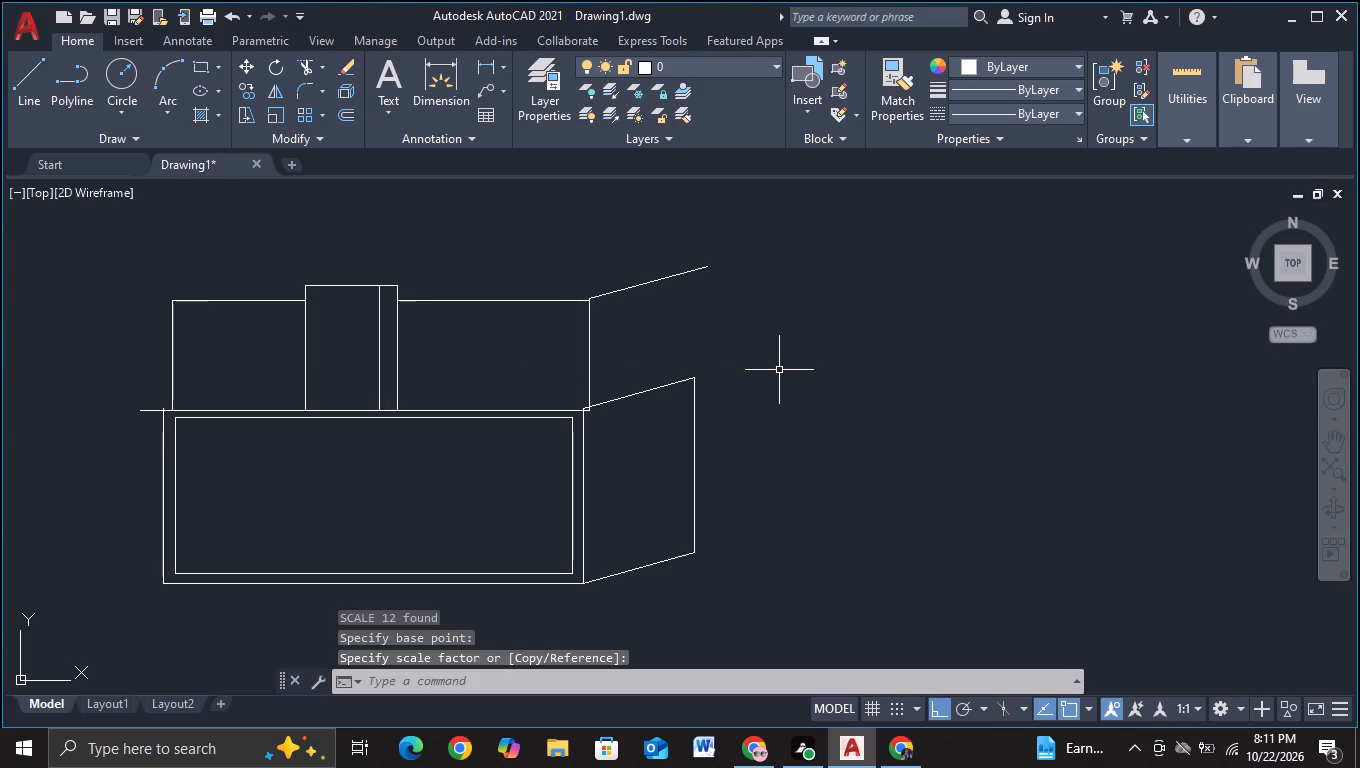
Move the scaled stepped outline with its base line and slanted line about 0.31 left, aligning its right edge with the outer rectangle.
{"action": "scroll", "coordinate": [621, 386], "scroll_direction": "up", "scroll_amount": 2}
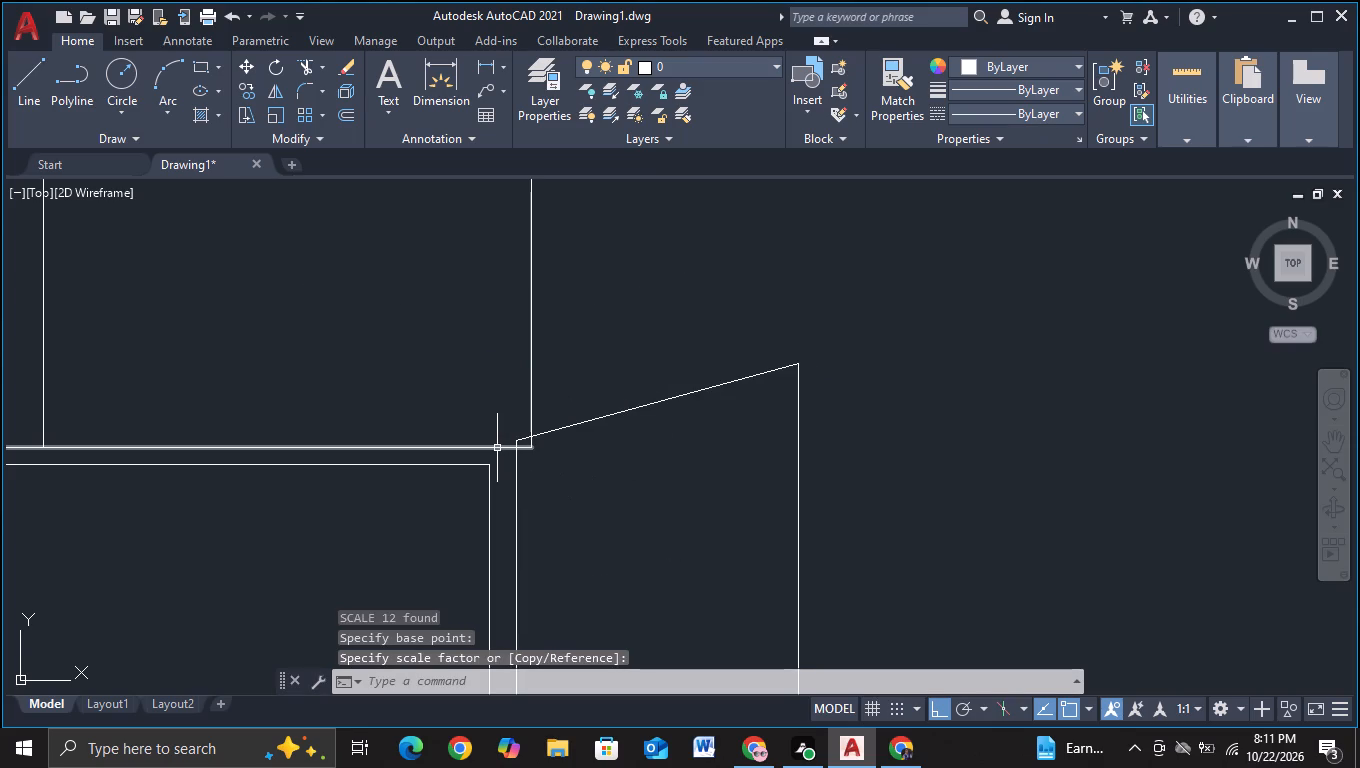
{"action": "left_click", "coordinate": [497, 448]}
{"action": "left_click", "coordinate": [530, 414]}
{"action": "scroll", "coordinate": [616, 406], "scroll_direction": "down", "scroll_amount": 4}
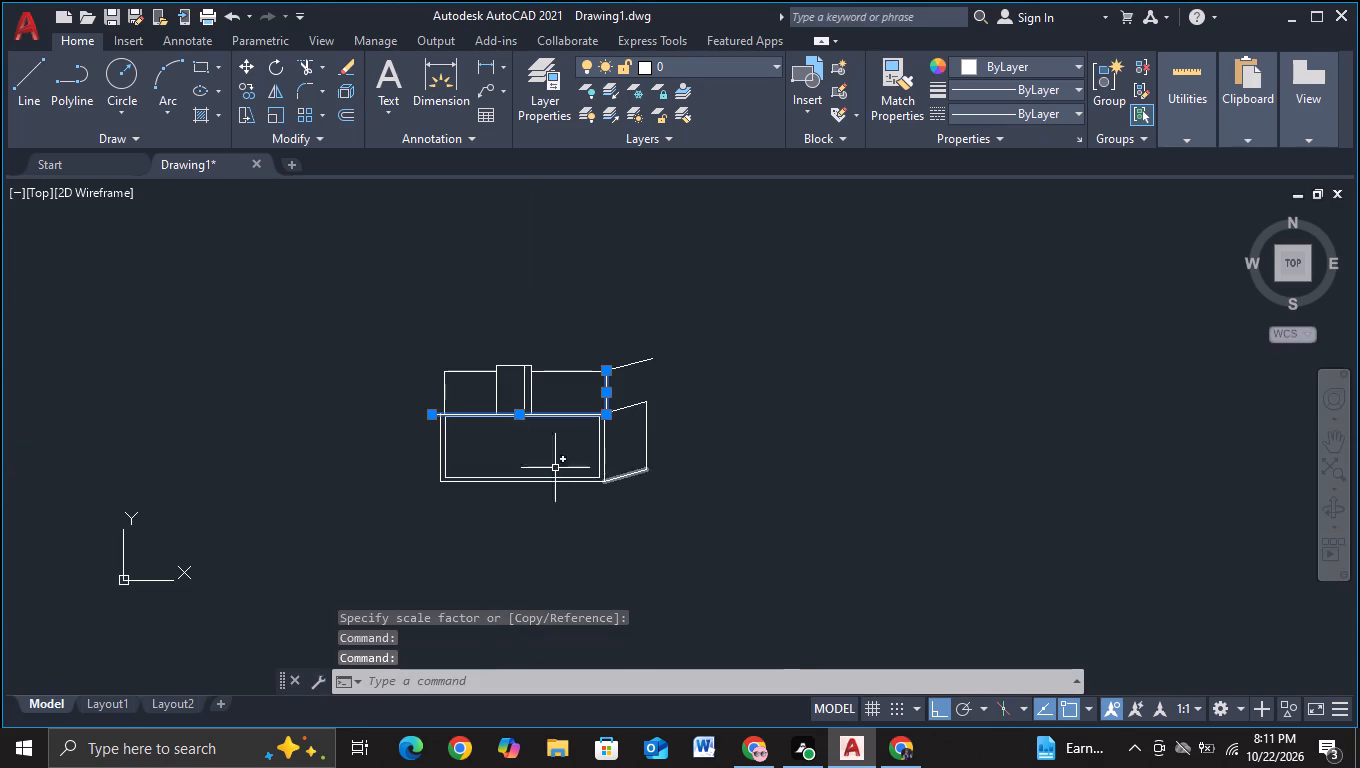
{"action": "scroll", "coordinate": [449, 428], "scroll_direction": "up", "scroll_amount": 2}
{"action": "left_click_drag", "start_coordinate": [389, 349], "coordinate": [707, 331]}
{"action": "left_click_drag", "start_coordinate": [713, 332], "coordinate": [402, 343]}
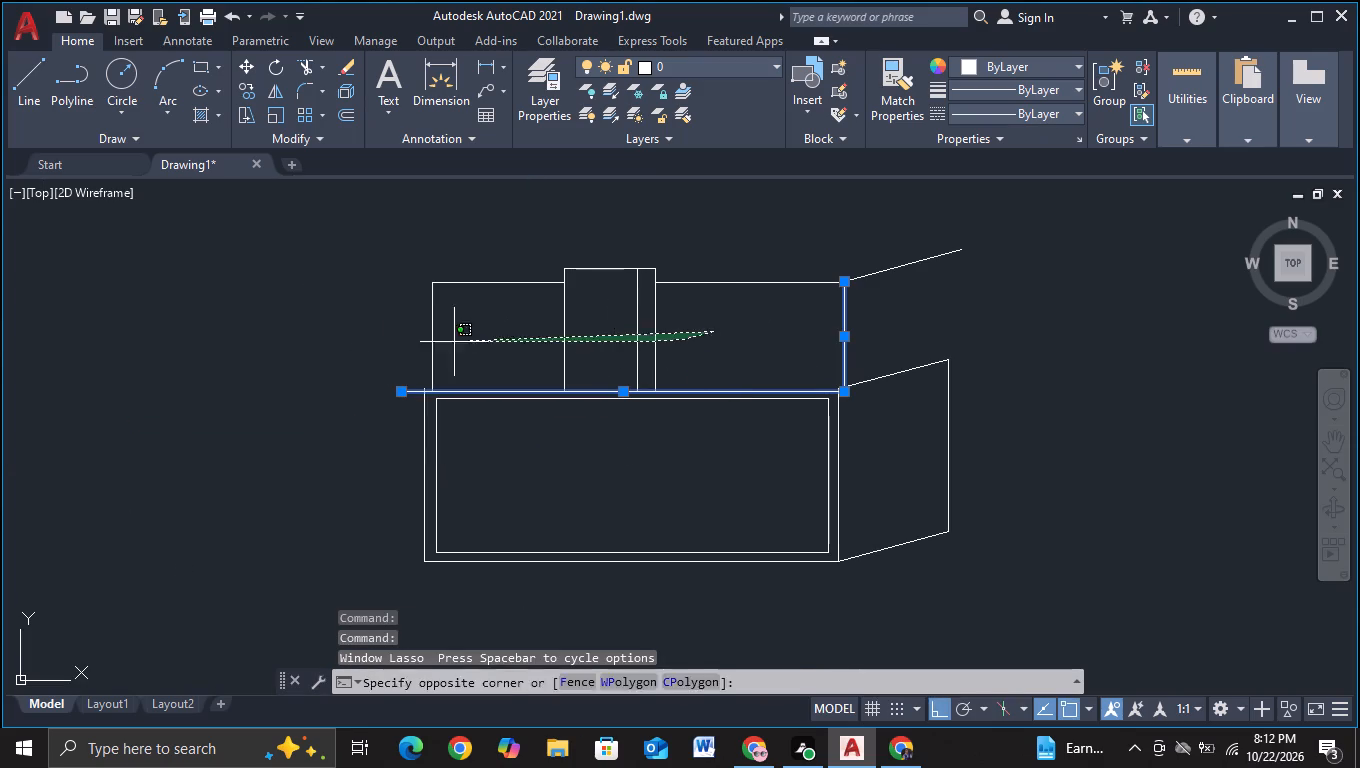
{"action": "left_click_drag", "start_coordinate": [402, 343], "coordinate": [310, 342]}
{"action": "left_click", "coordinate": [489, 282]}
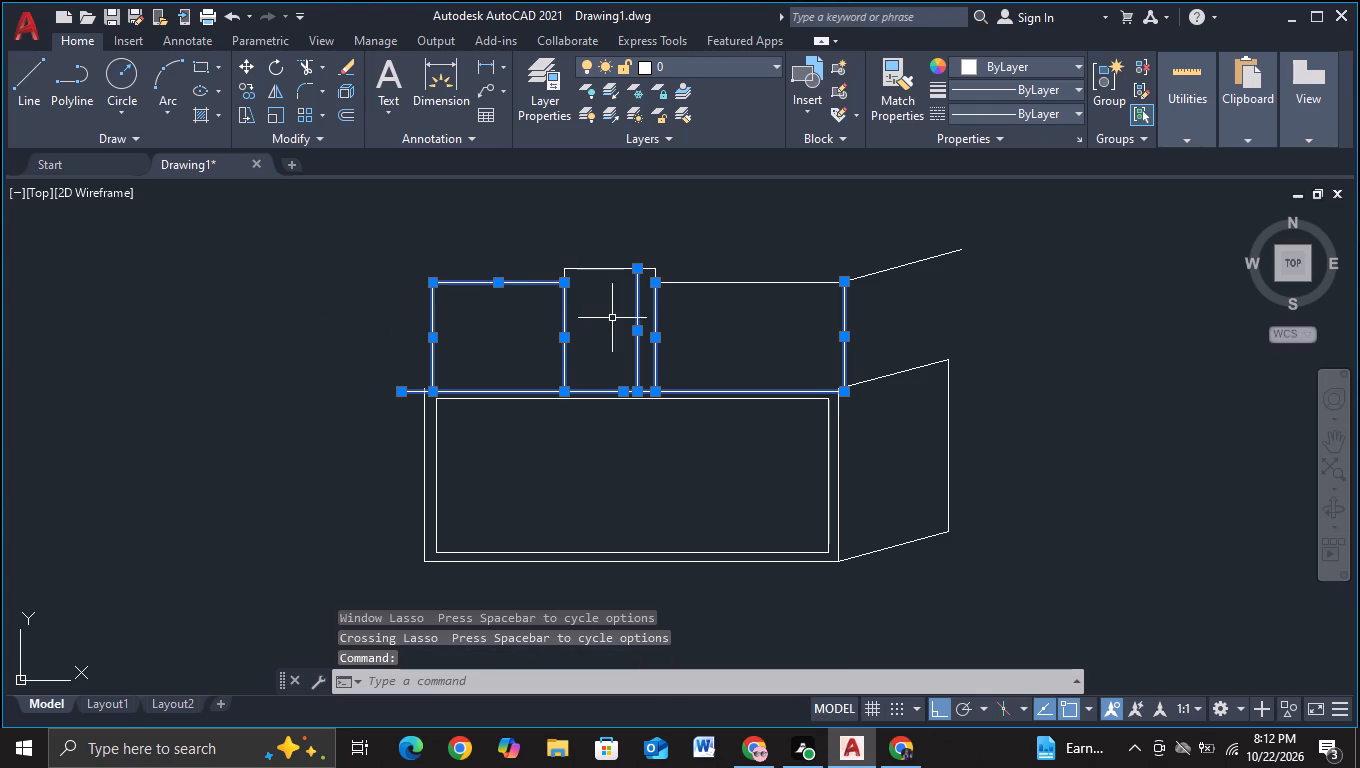
{"action": "left_click_drag", "start_coordinate": [573, 318], "coordinate": [603, 245]}
{"action": "left_click_drag", "start_coordinate": [612, 239], "coordinate": [595, 339]}
{"action": "scroll", "coordinate": [572, 301], "scroll_direction": "up", "scroll_amount": 3}
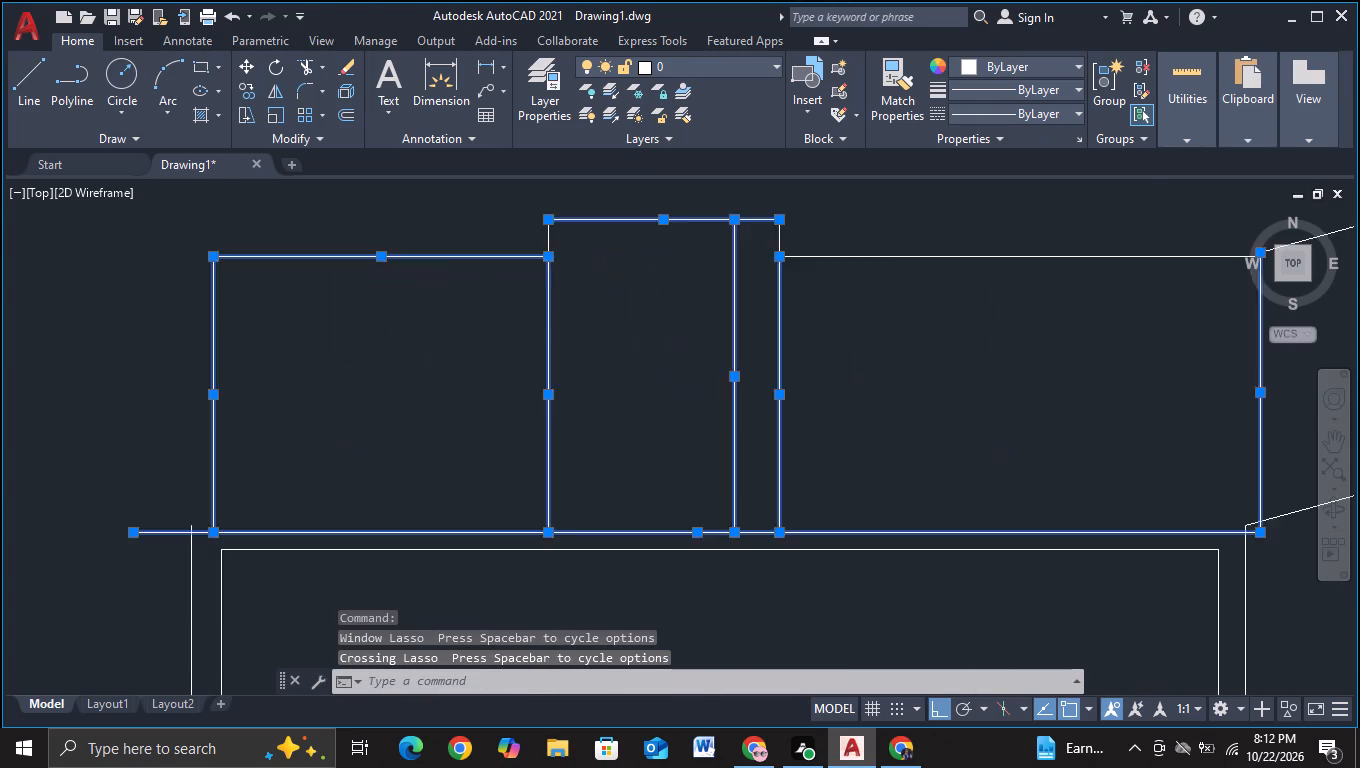
{"action": "scroll", "coordinate": [572, 301], "scroll_direction": "up", "scroll_amount": 1}
{"action": "middle_click_drag", "start_coordinate": [567, 281], "coordinate": [566, 514]}
{"action": "left_click_drag", "start_coordinate": [480, 365], "coordinate": [601, 367]}
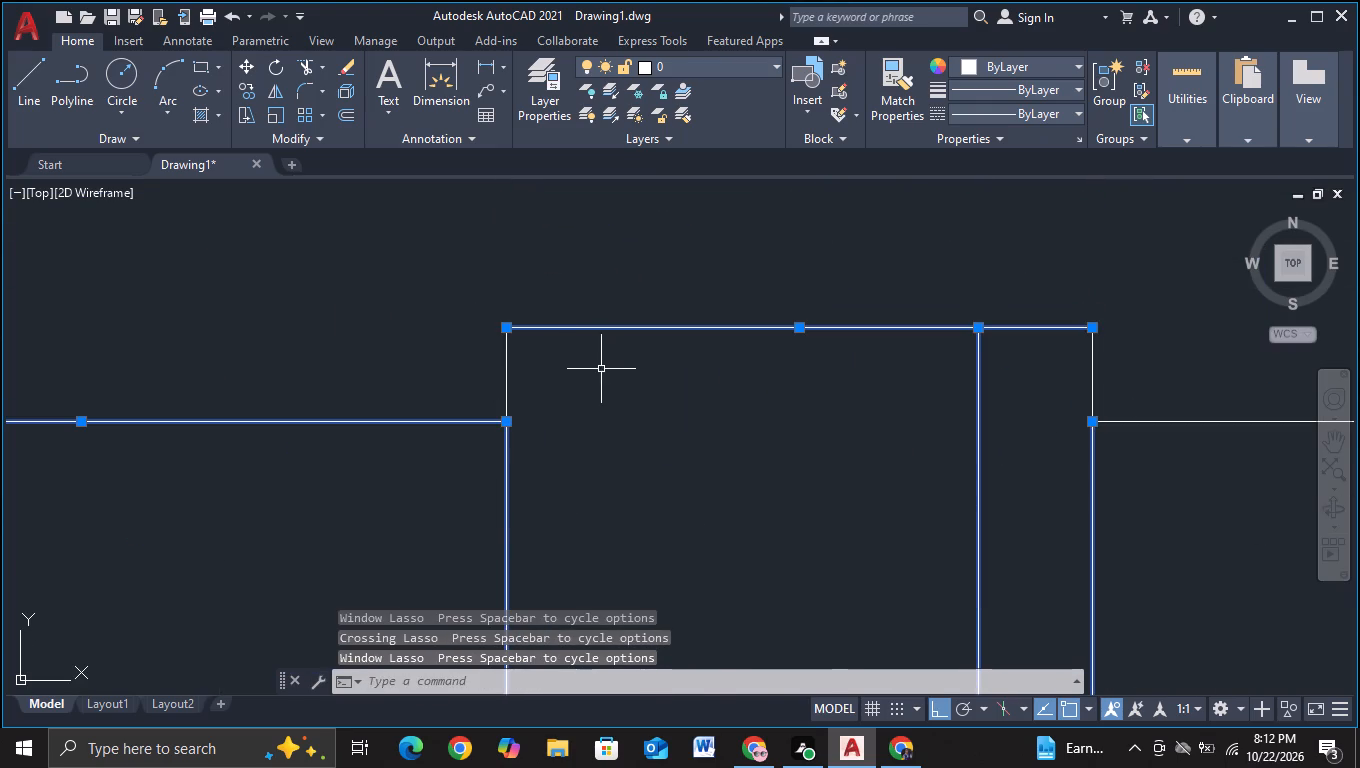
{"action": "left_click_drag", "start_coordinate": [601, 369], "coordinate": [415, 367]}
{"action": "scroll", "coordinate": [747, 439], "scroll_direction": "down", "scroll_amount": 2}
{"action": "left_click", "coordinate": [563, 400]}
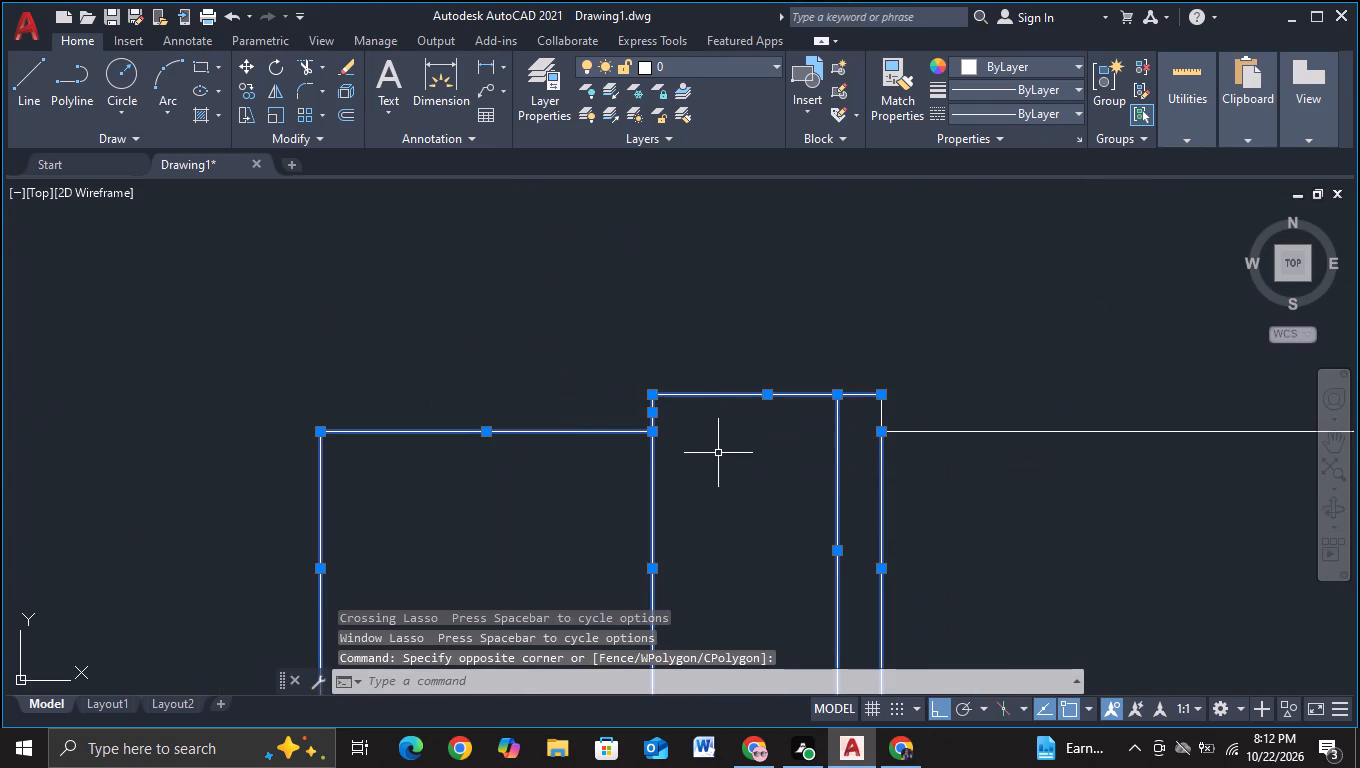
{"action": "middle_click_drag", "start_coordinate": [720, 454], "coordinate": [343, 419]}
{"action": "left_click_drag", "start_coordinate": [763, 469], "coordinate": [615, 269]}
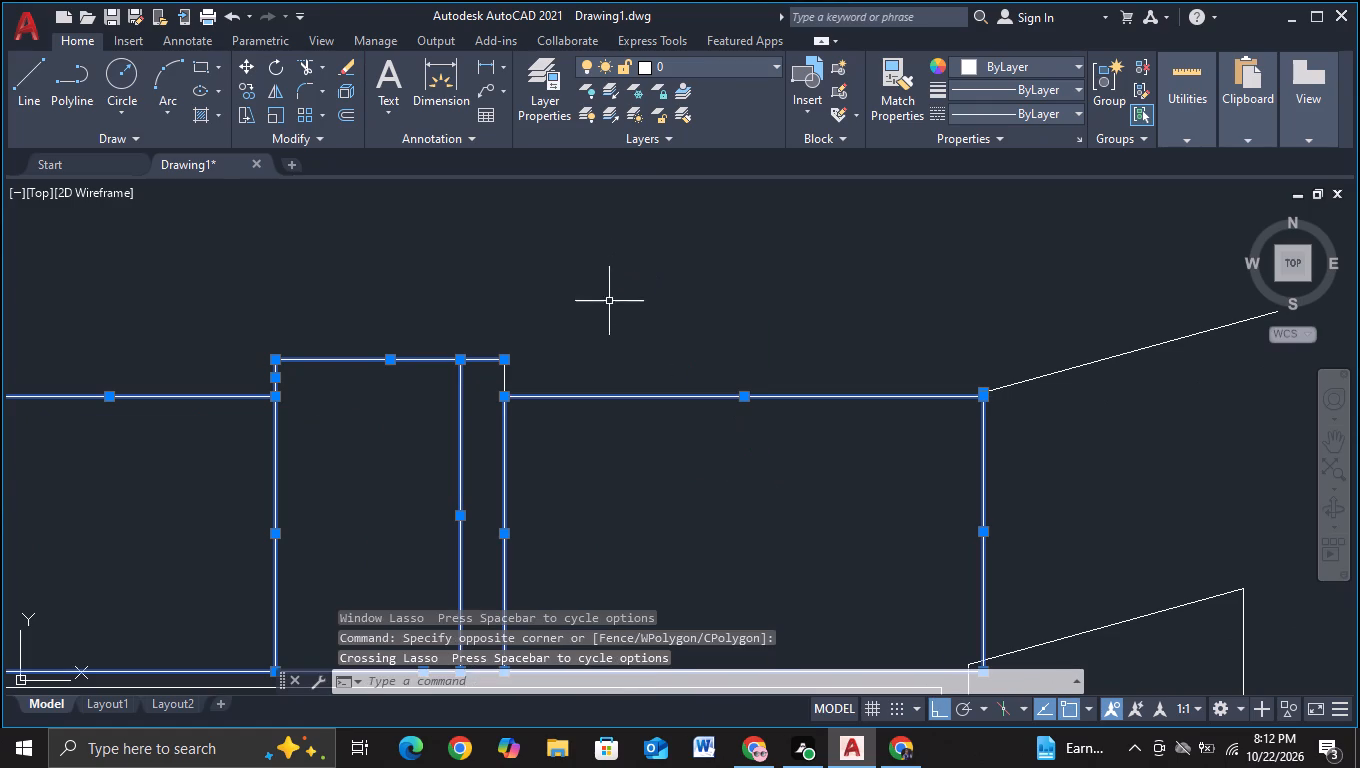
{"action": "scroll", "coordinate": [565, 359], "scroll_direction": "up", "scroll_amount": 2}
{"action": "left_click_drag", "start_coordinate": [495, 392], "coordinate": [325, 404]}
{"action": "scroll", "coordinate": [744, 505], "scroll_direction": "down", "scroll_amount": 3}
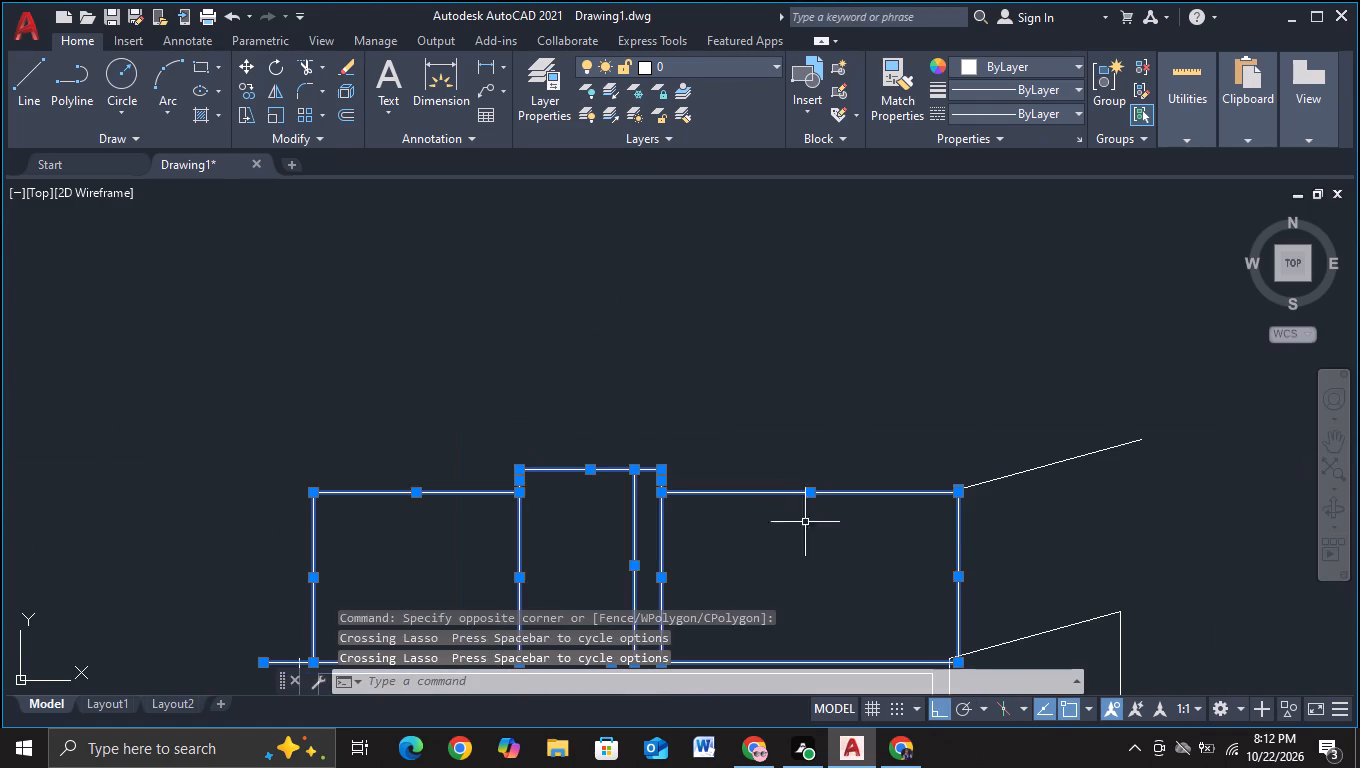
{"action": "middle_click_drag", "start_coordinate": [956, 542], "coordinate": [513, 340]}
{"action": "left_click_drag", "start_coordinate": [610, 295], "coordinate": [541, 221]}
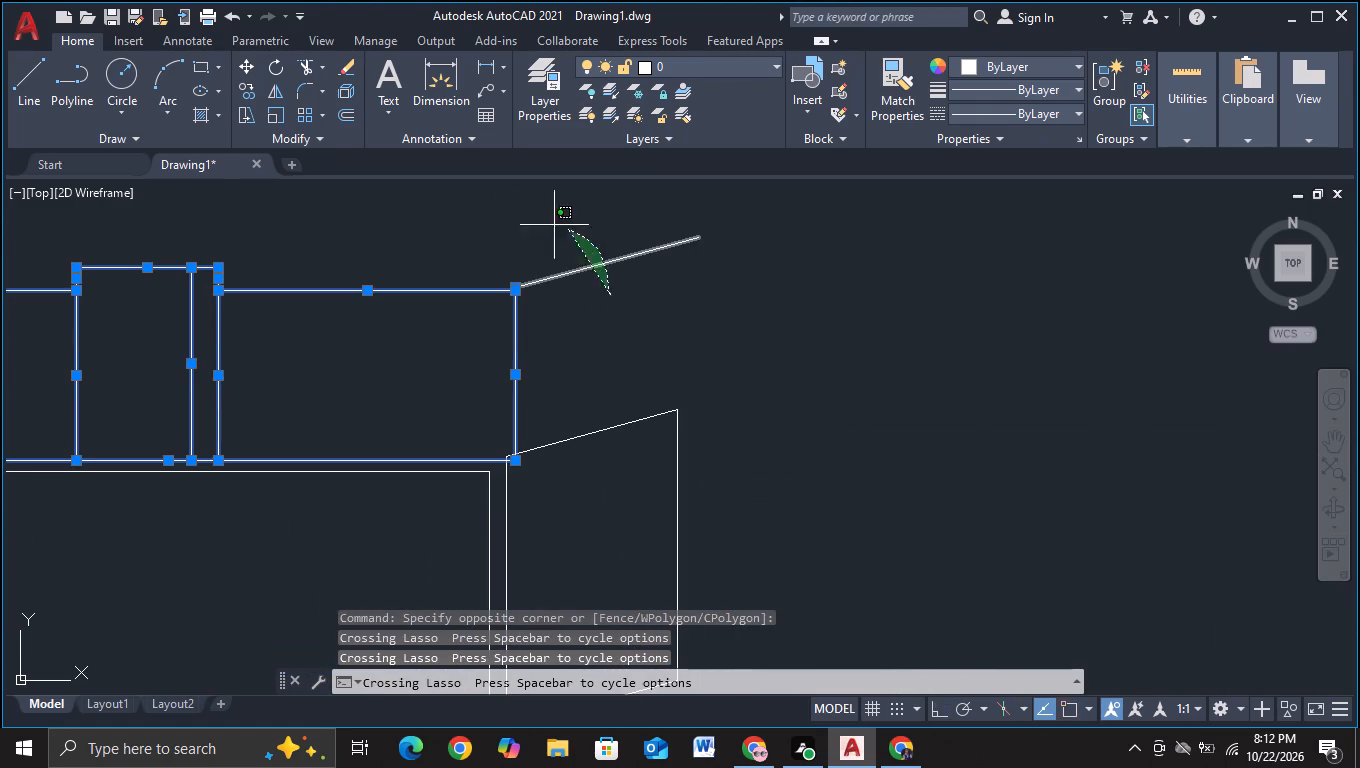
{"action": "left_click_drag", "start_coordinate": [541, 221], "coordinate": [445, 204]}
{"action": "middle_click_drag", "start_coordinate": [600, 345], "coordinate": [685, 280]}
{"action": "key", "text": "m"}
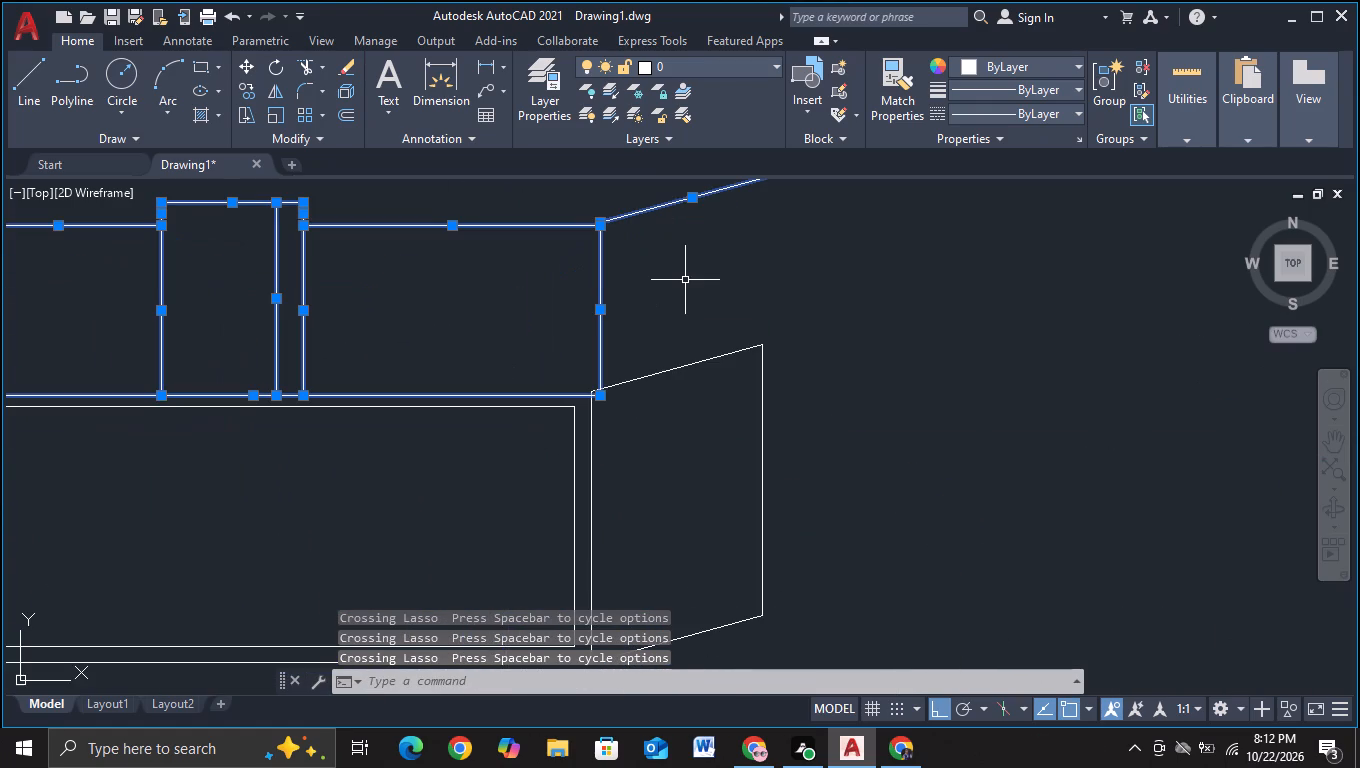
{"action": "left_click", "coordinate": [767, 327]}
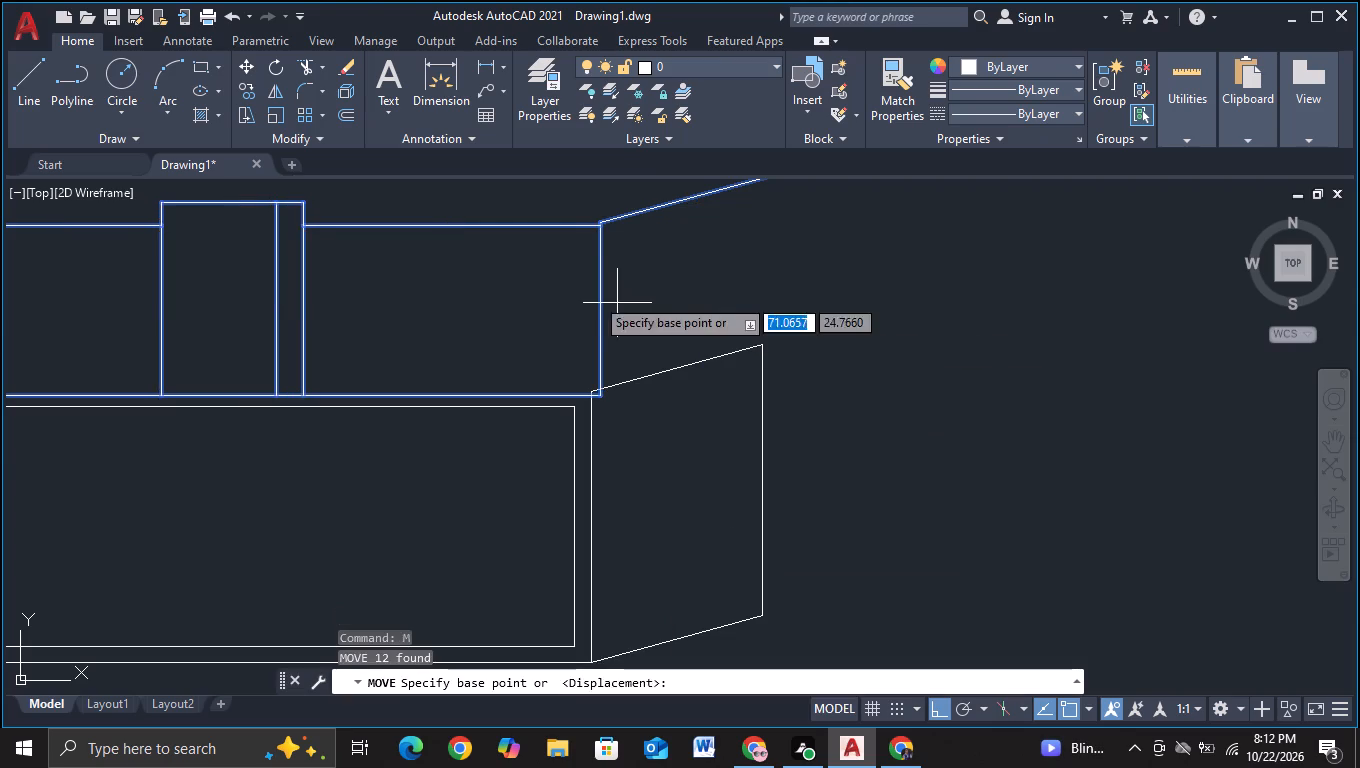
{"action": "left_click", "coordinate": [518, 284]}
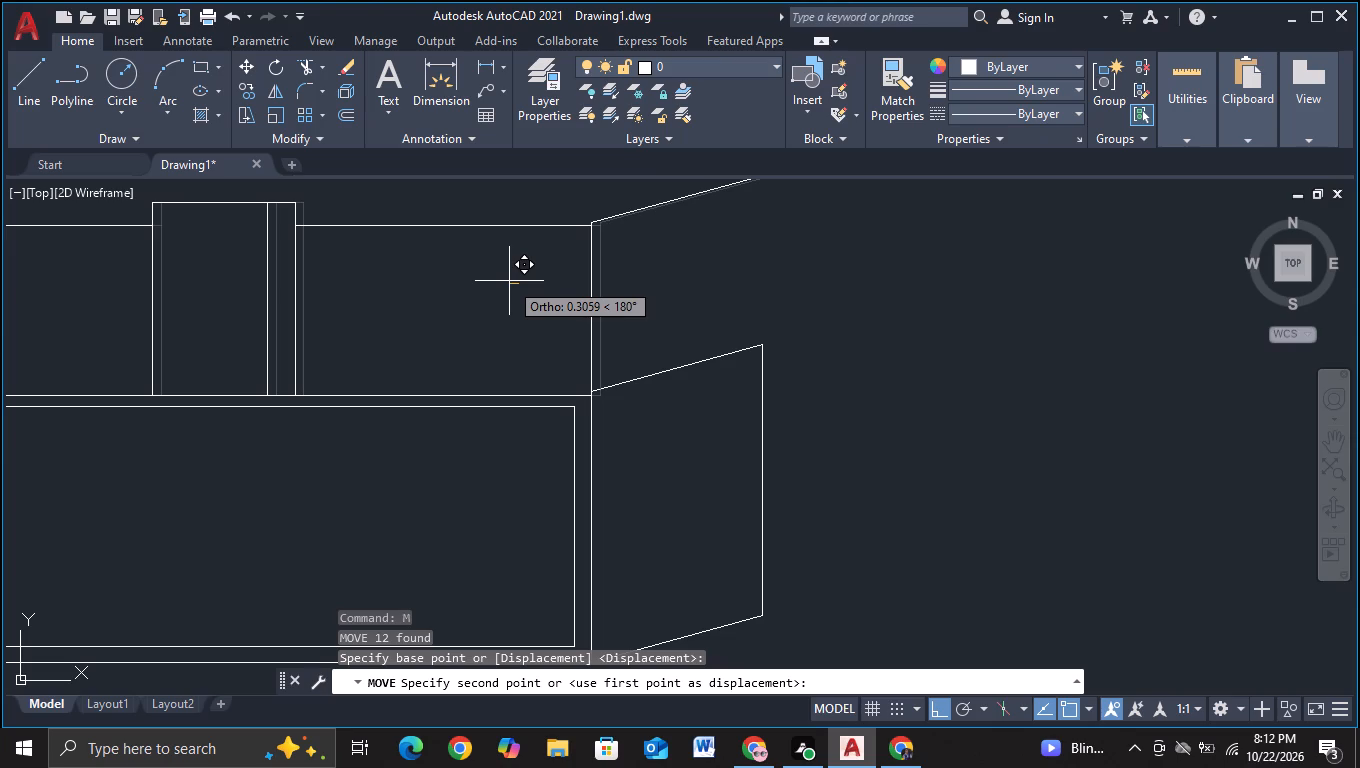
{"action": "left_click", "coordinate": [509, 281]}
Trim the base line's overhang and the short vertical stub beyond the outer rectangle's upper-left corner.
{"action": "scroll", "coordinate": [622, 333], "scroll_direction": "down", "scroll_amount": 2}
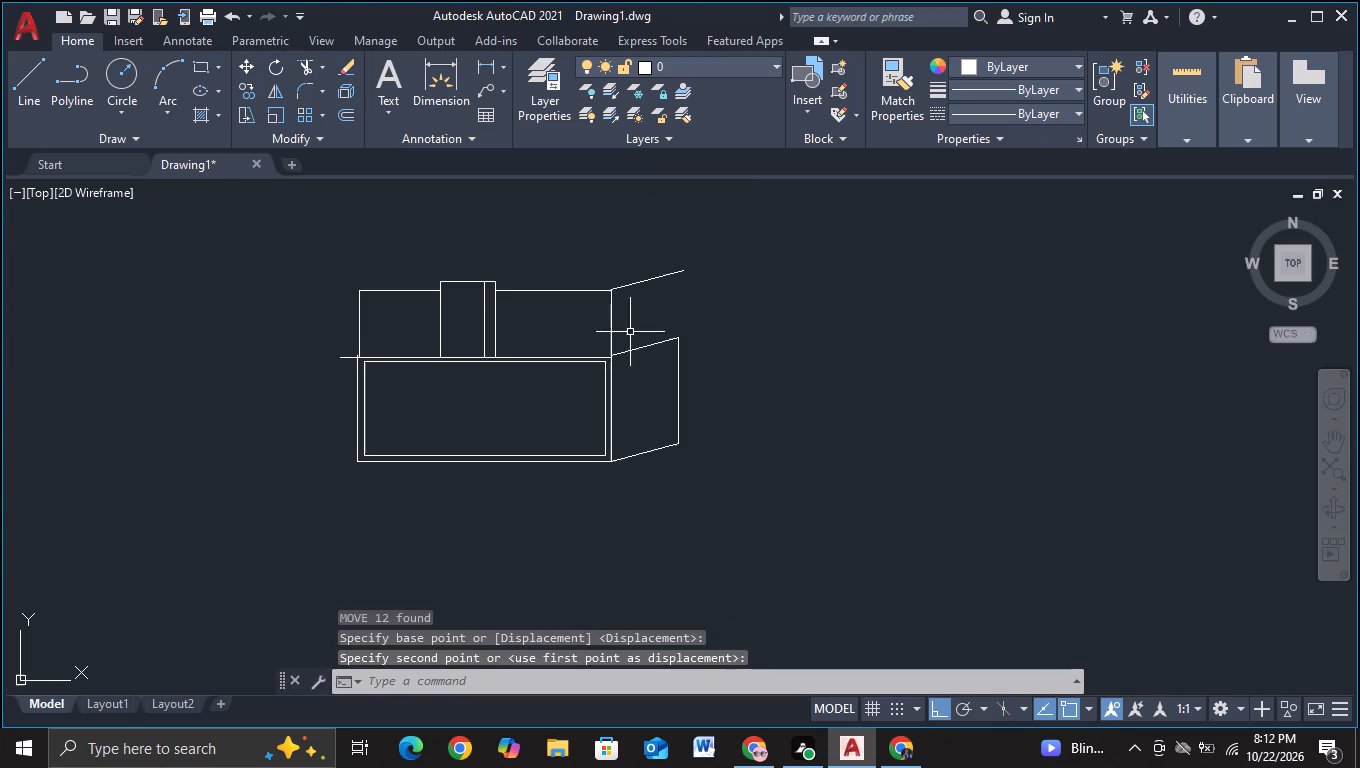
{"action": "middle_click_drag", "start_coordinate": [640, 336], "coordinate": [825, 295]}
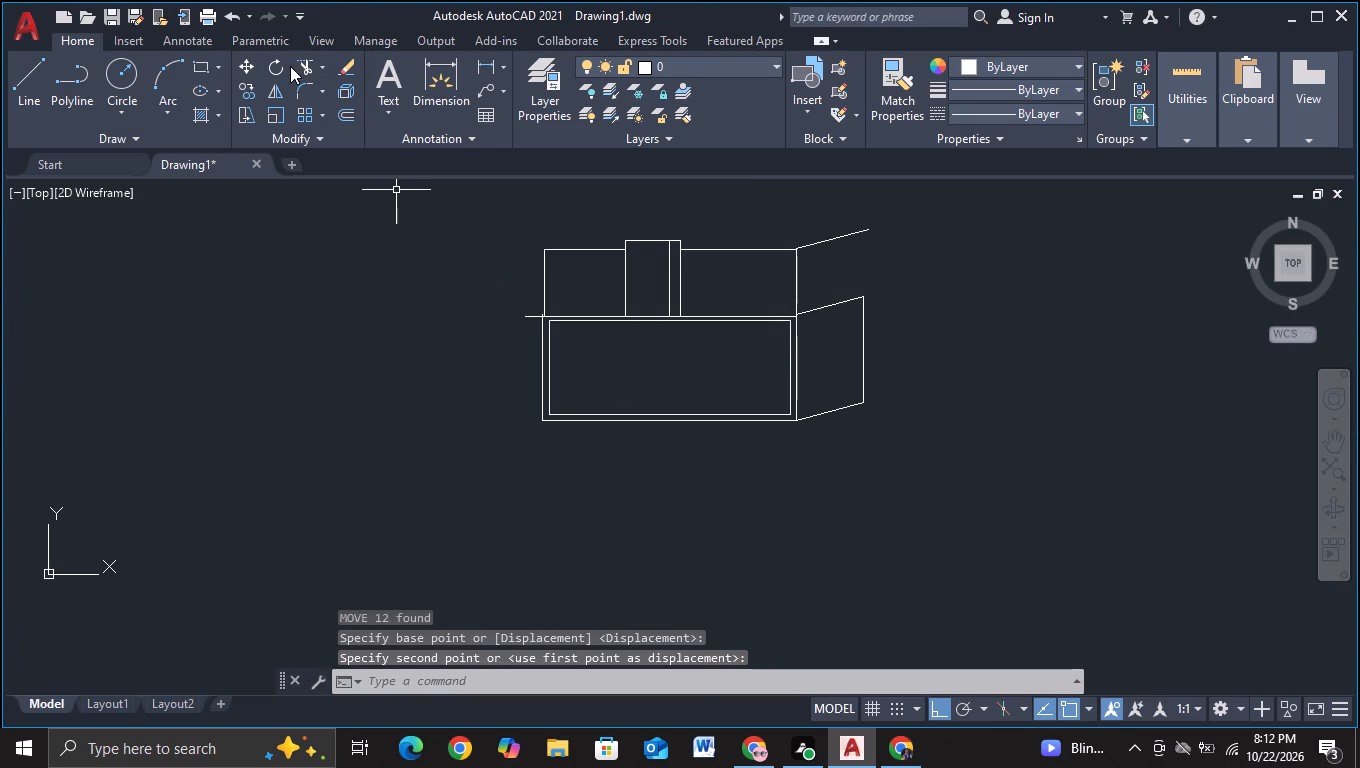
{"action": "left_click", "coordinate": [302, 67]}
{"action": "scroll", "coordinate": [633, 315], "scroll_direction": "up", "scroll_amount": 1}
{"action": "scroll", "coordinate": [505, 413], "scroll_direction": "up", "scroll_amount": 1}
{"action": "middle_click_drag", "start_coordinate": [533, 343], "coordinate": [543, 507]}
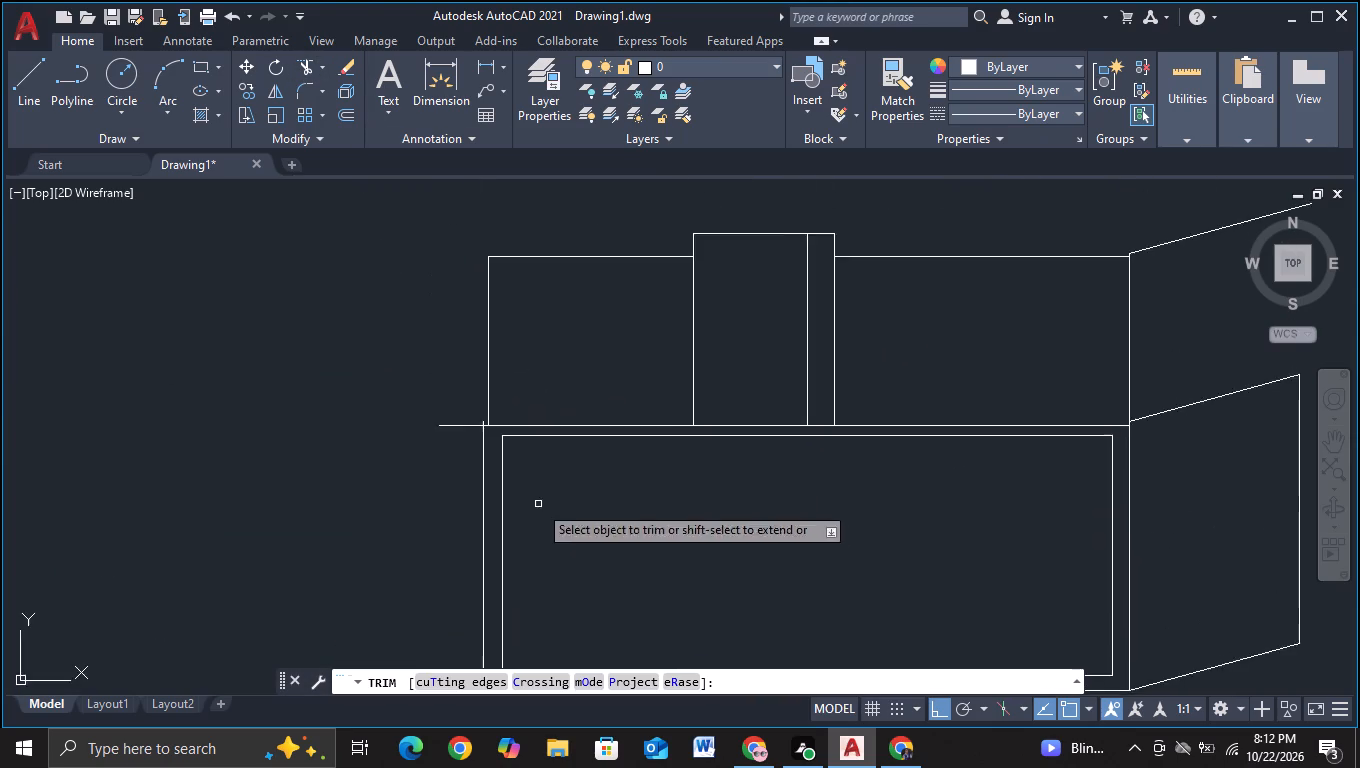
{"action": "scroll", "coordinate": [510, 480], "scroll_direction": "up", "scroll_amount": 2}
{"action": "left_click", "coordinate": [436, 332]}
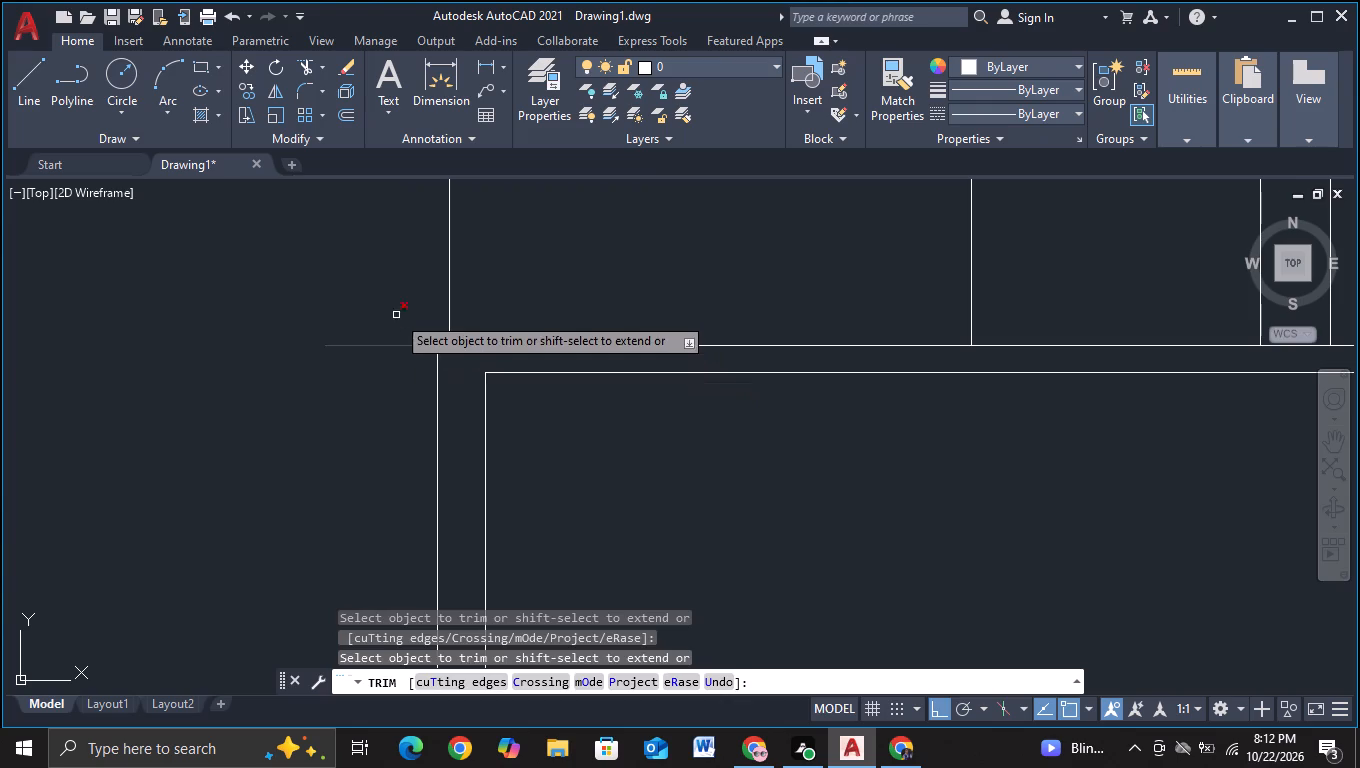
{"action": "left_click_drag", "start_coordinate": [396, 312], "coordinate": [414, 459]}
{"action": "scroll", "coordinate": [646, 504], "scroll_direction": "down", "scroll_amount": 1}
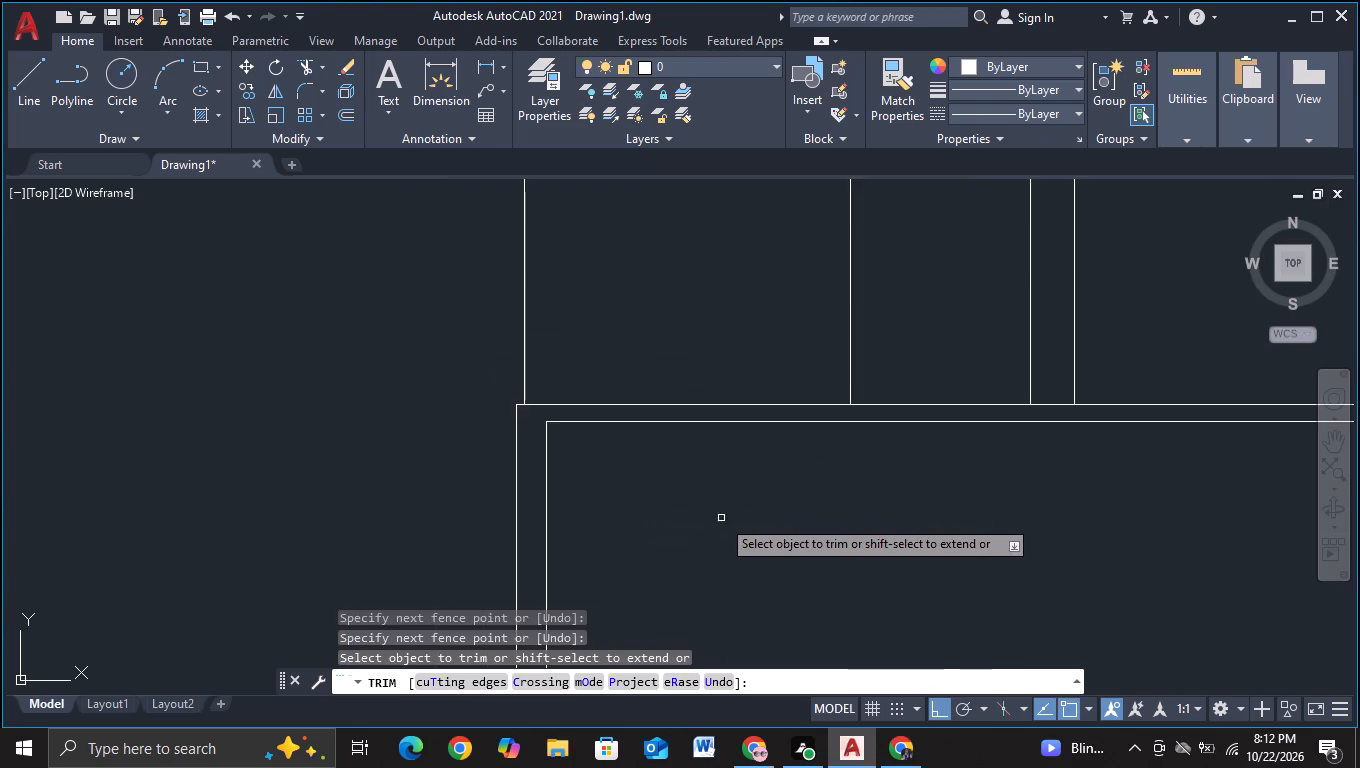
{"action": "scroll", "coordinate": [728, 521], "scroll_direction": "down", "scroll_amount": 2}
{"action": "middle_click_drag", "start_coordinate": [763, 531], "coordinate": [503, 493]}
{"action": "key", "text": "Escape"}
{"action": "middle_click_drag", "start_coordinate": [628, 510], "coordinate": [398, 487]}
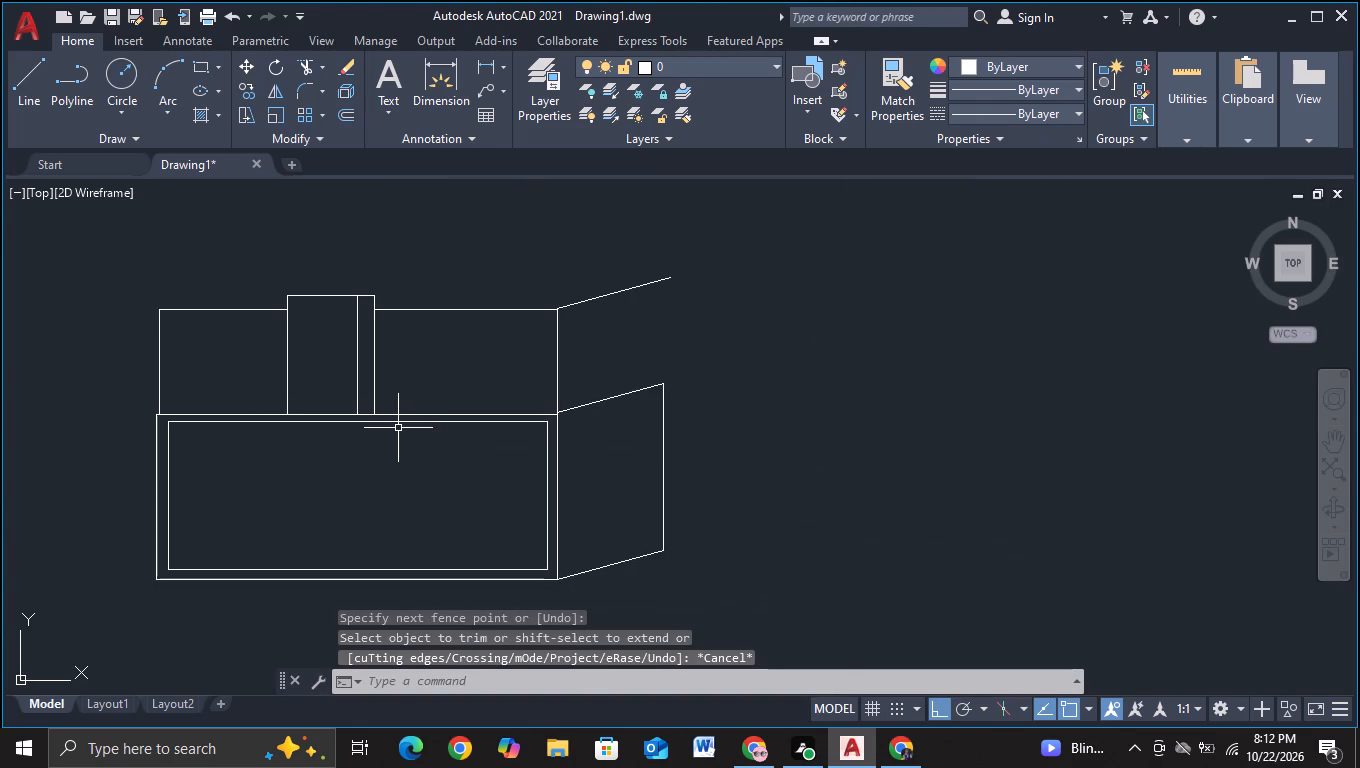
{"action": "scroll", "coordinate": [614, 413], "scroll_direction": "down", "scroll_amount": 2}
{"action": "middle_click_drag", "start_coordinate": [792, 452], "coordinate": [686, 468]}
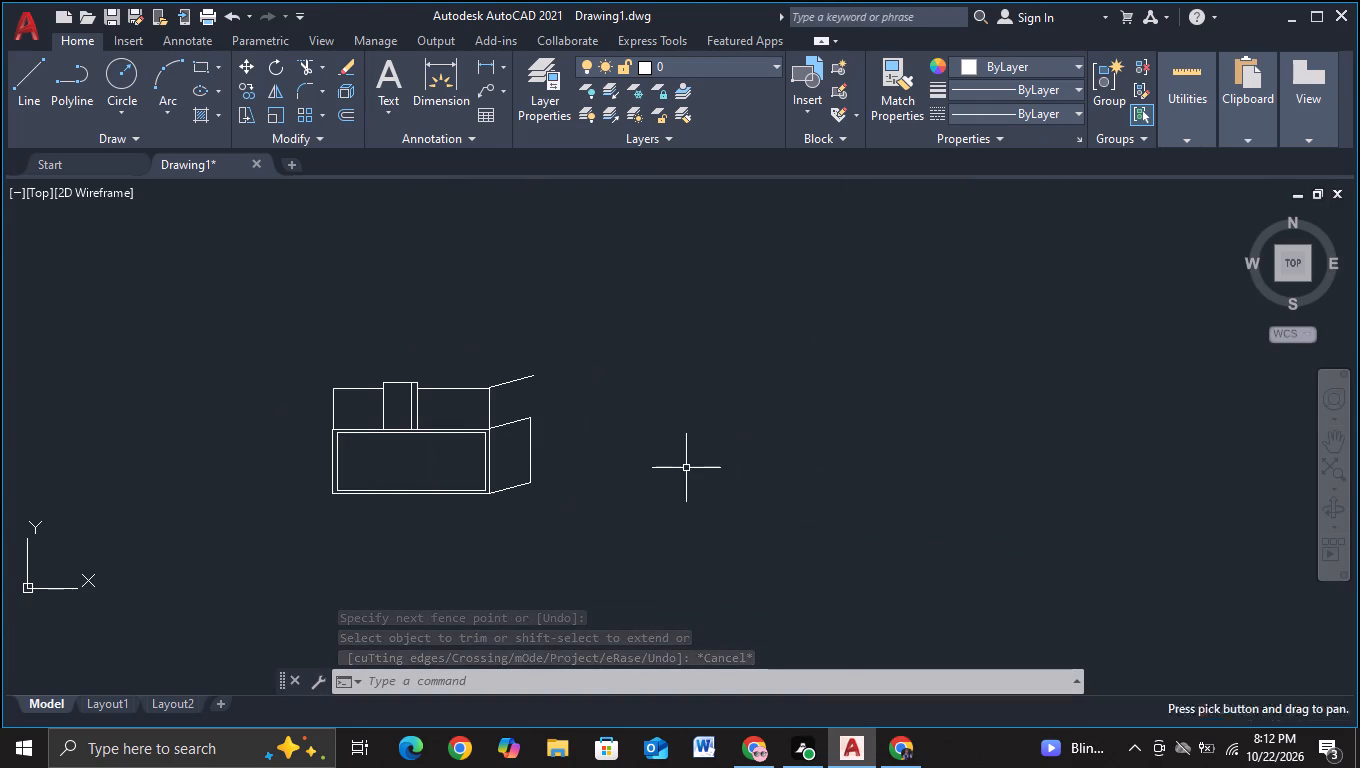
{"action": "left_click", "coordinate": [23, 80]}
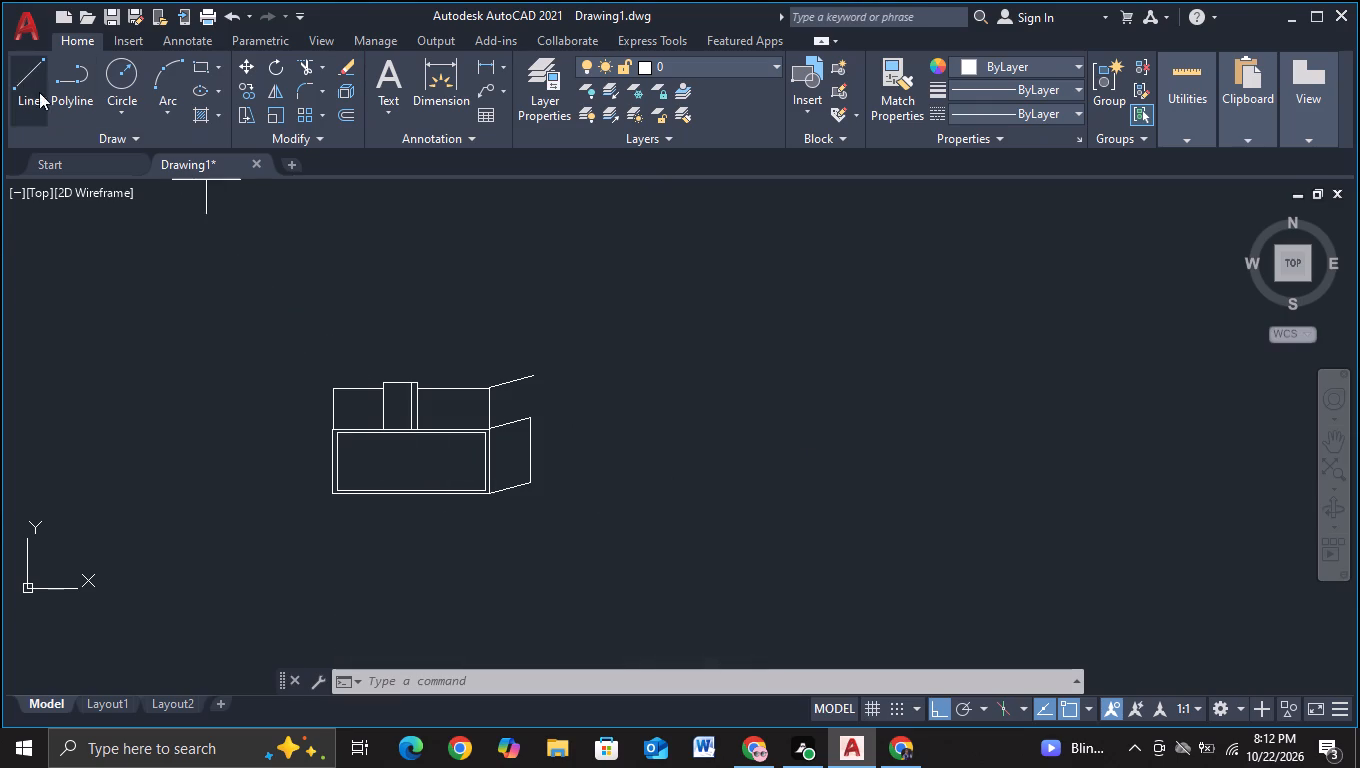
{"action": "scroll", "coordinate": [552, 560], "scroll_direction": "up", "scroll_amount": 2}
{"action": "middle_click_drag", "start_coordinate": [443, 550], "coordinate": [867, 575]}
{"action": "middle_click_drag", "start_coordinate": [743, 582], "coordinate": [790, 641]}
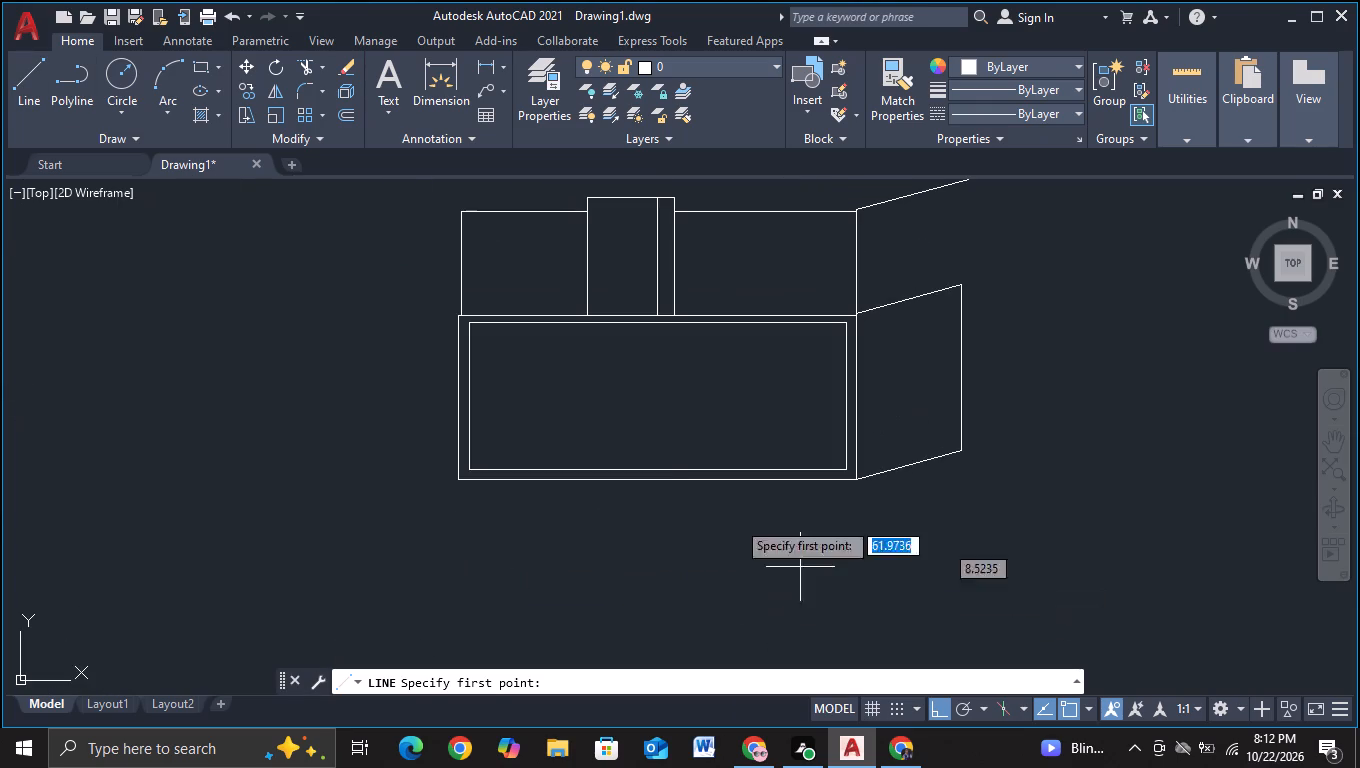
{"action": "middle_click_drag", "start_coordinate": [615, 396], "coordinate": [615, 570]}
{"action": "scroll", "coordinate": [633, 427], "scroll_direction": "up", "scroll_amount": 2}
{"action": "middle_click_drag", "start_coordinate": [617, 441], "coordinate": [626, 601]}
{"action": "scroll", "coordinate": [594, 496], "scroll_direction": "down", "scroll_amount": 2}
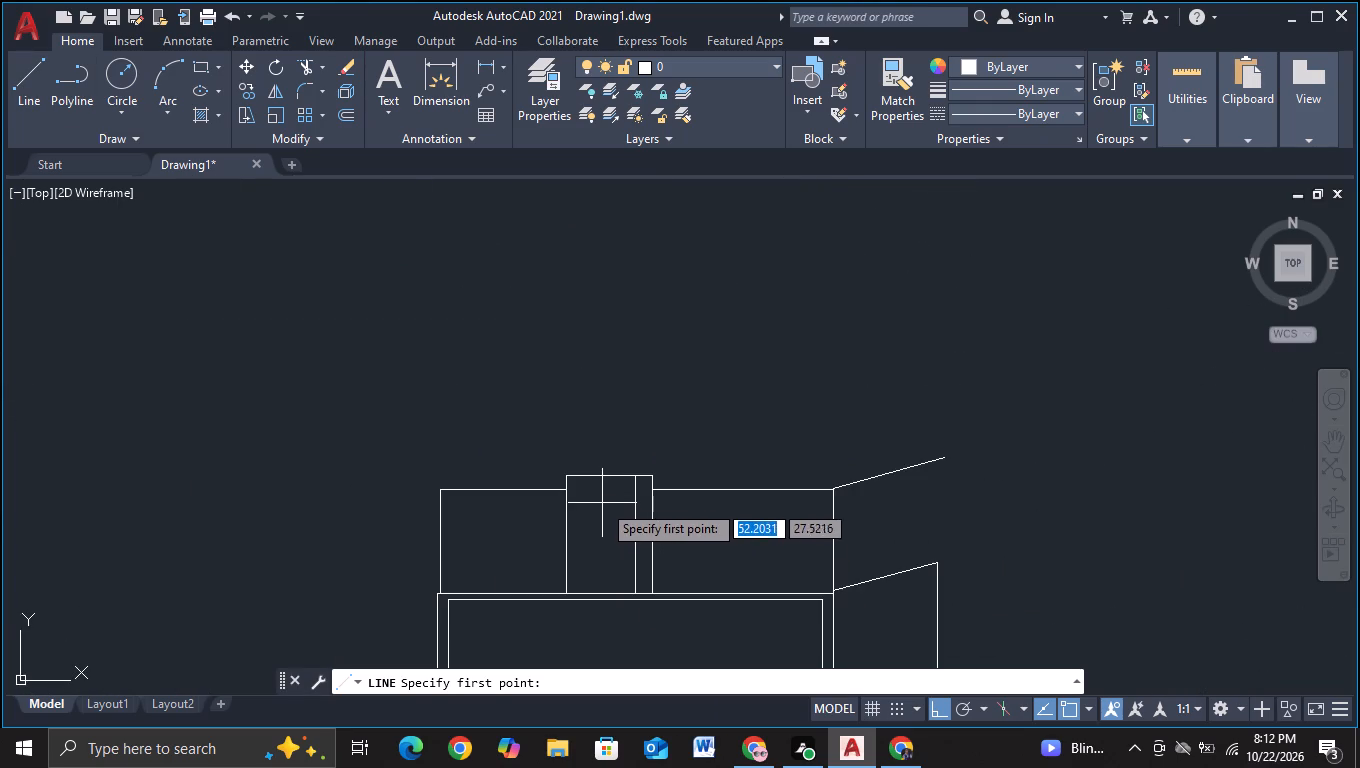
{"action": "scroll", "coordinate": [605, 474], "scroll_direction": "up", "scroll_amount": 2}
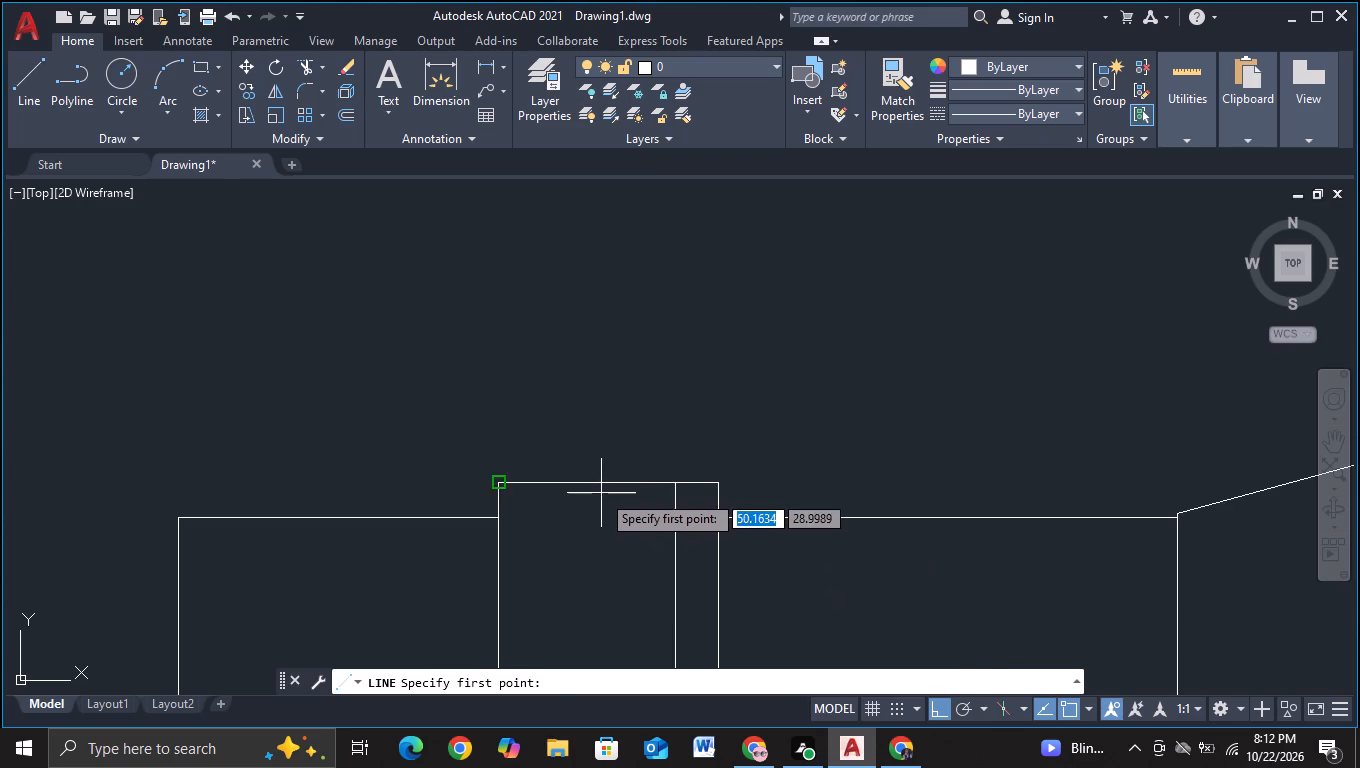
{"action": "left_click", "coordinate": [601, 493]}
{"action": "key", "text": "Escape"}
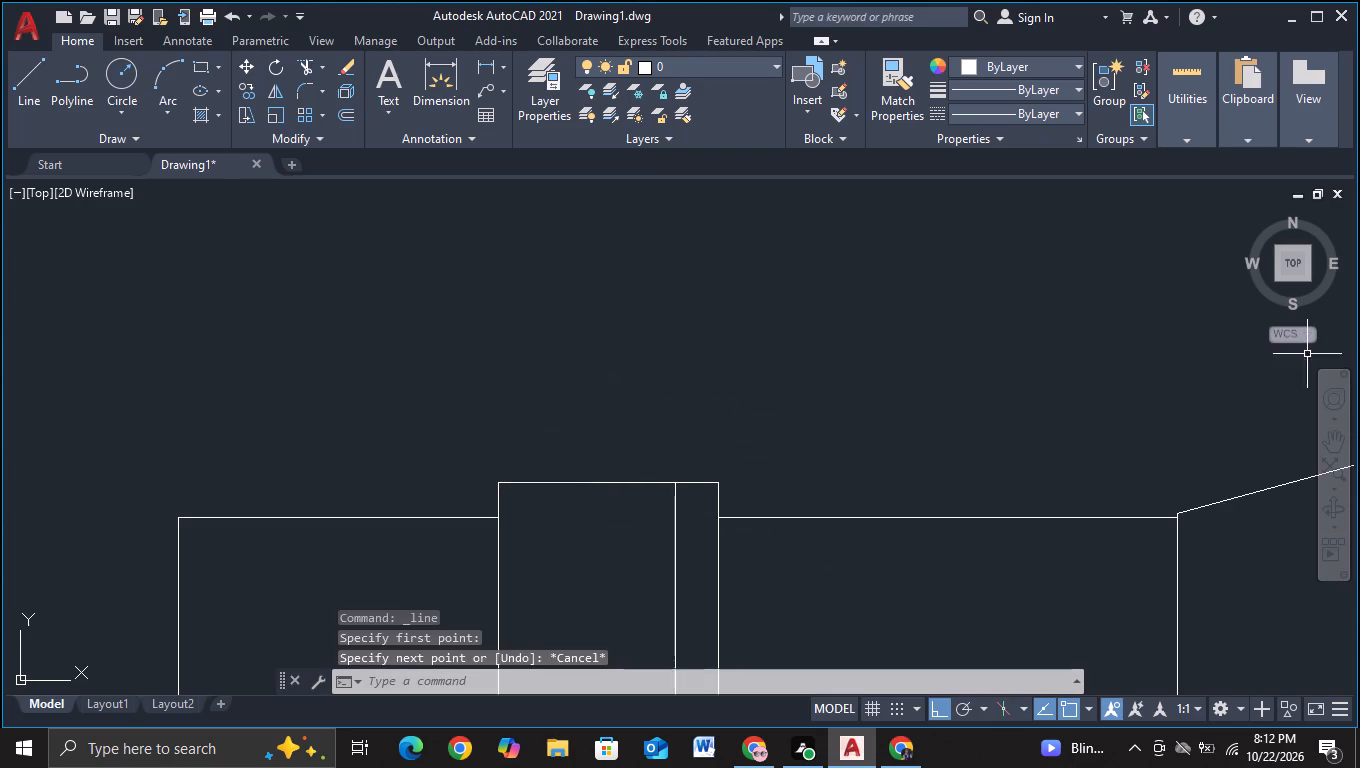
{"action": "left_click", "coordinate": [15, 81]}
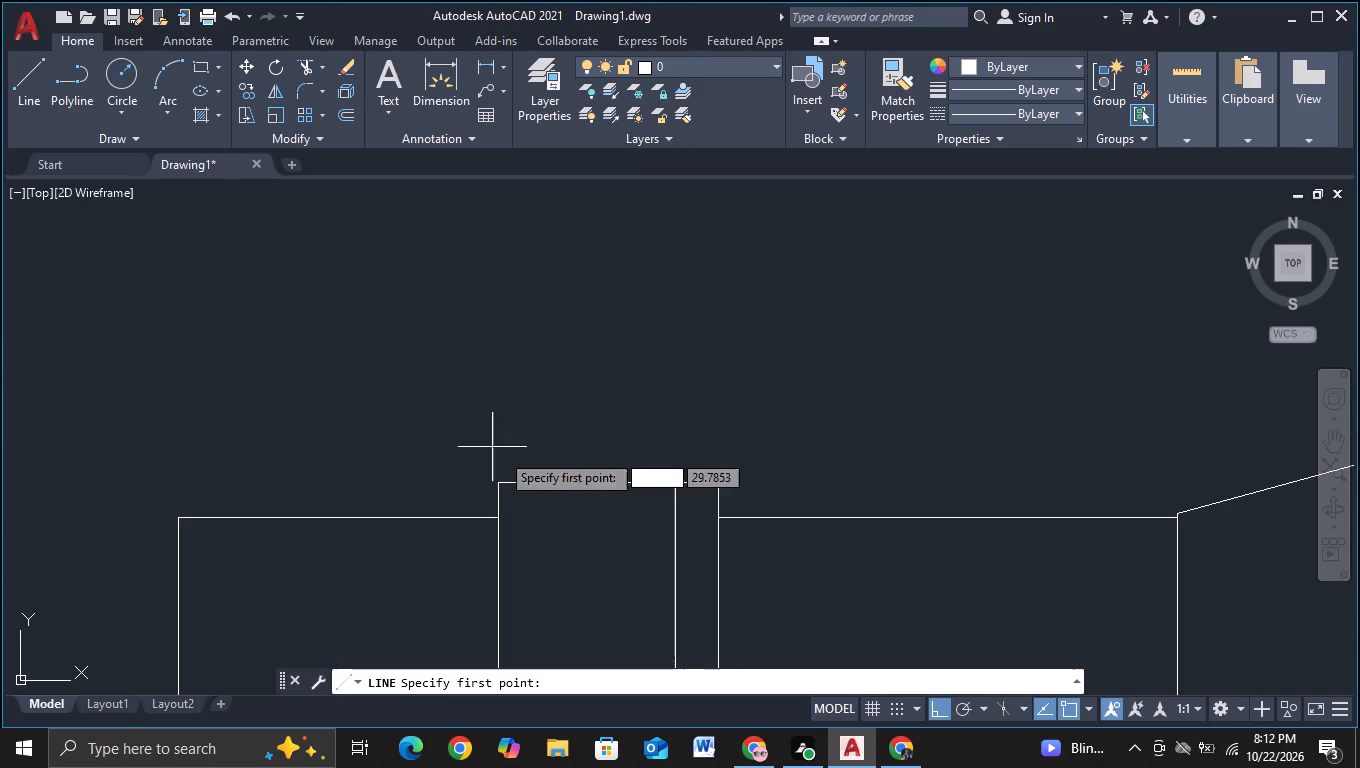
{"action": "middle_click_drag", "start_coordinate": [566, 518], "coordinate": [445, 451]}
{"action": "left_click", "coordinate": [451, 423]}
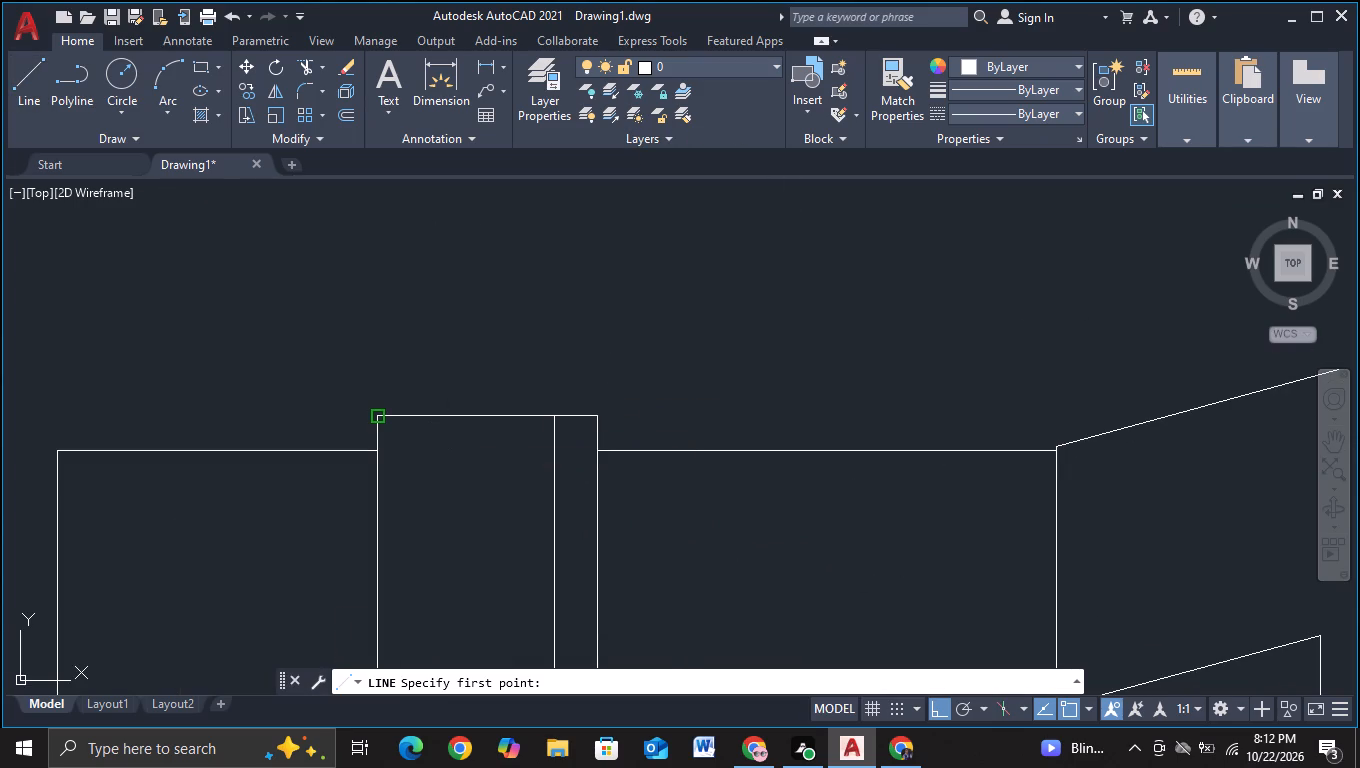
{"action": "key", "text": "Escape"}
Draw a connected line from just inside the raised block's top: up, right over the right-hand section, and about 6.1 down into it.
{"action": "left_click", "coordinate": [32, 73]}
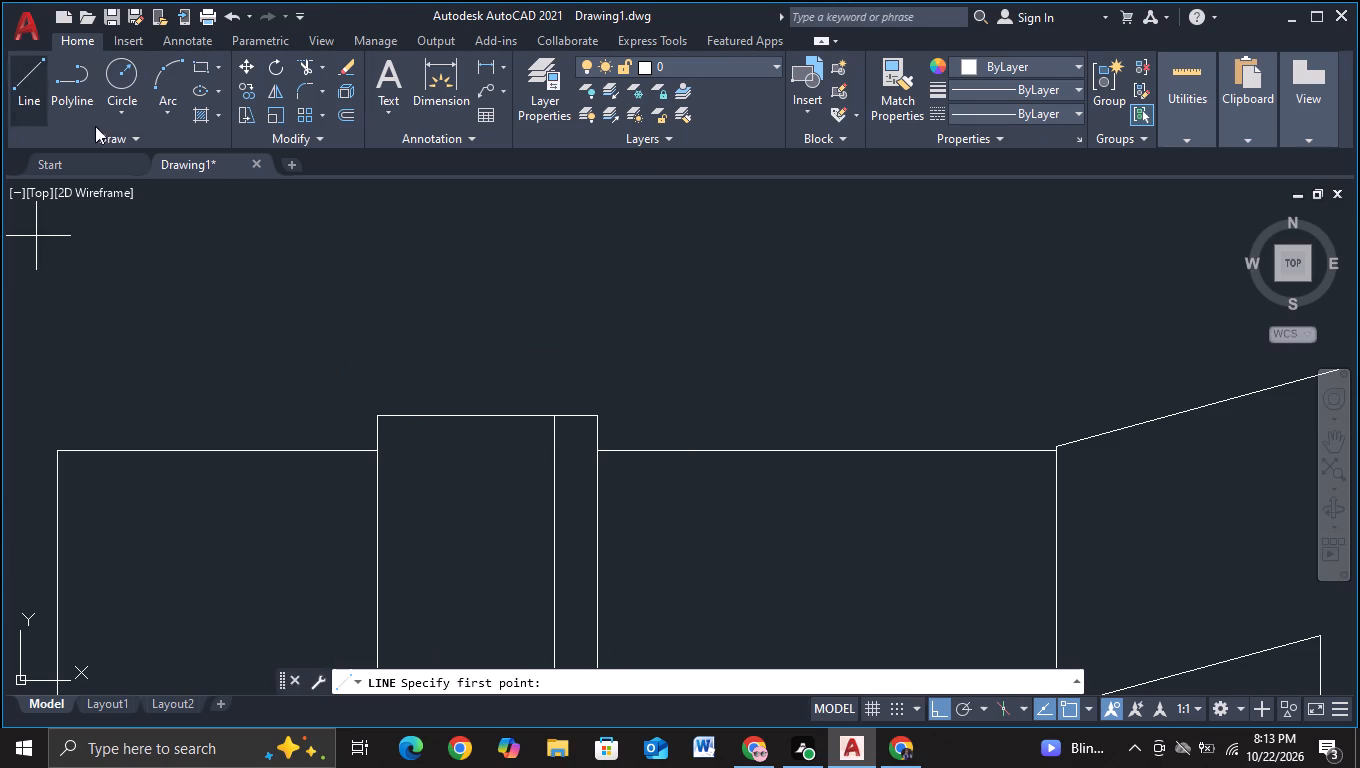
{"action": "left_click", "coordinate": [459, 439]}
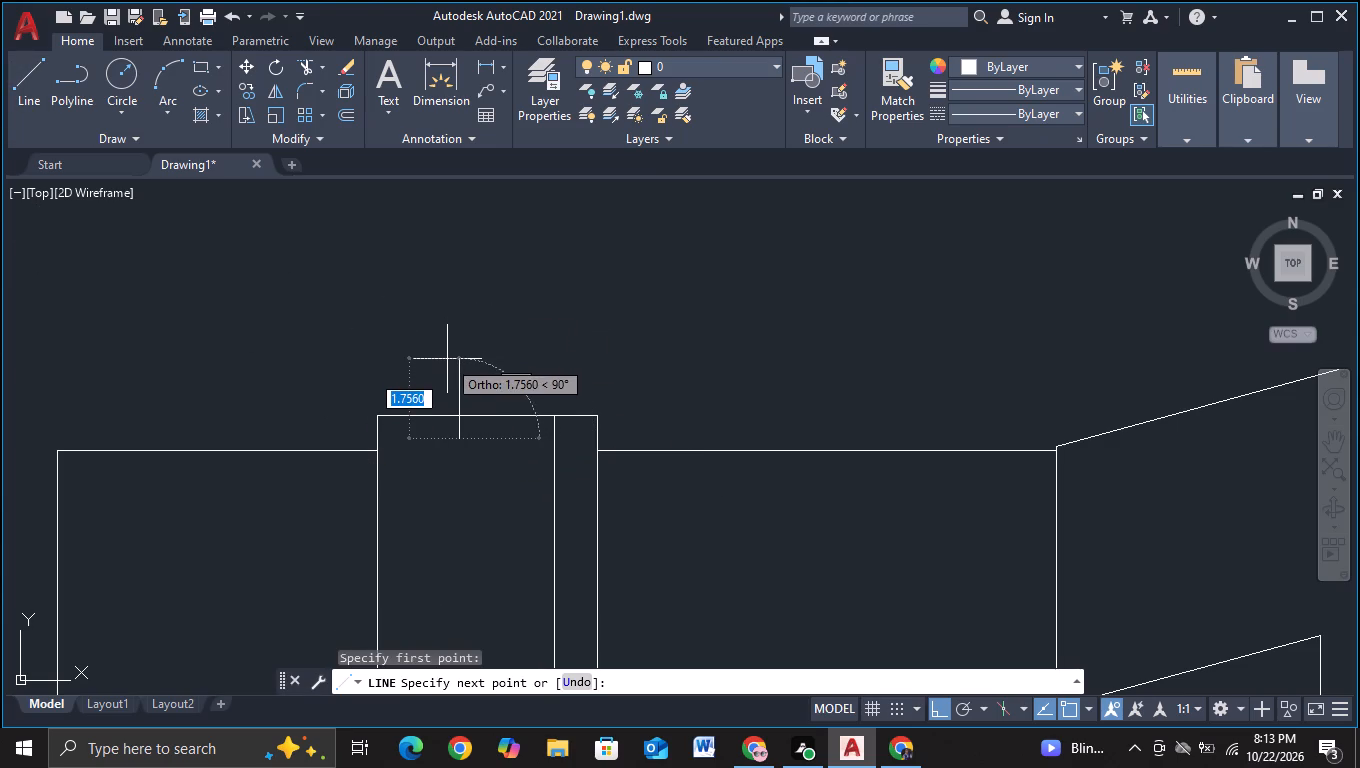
{"action": "left_click", "coordinate": [449, 344]}
{"action": "middle_click_drag", "start_coordinate": [827, 324], "coordinate": [827, 420]}
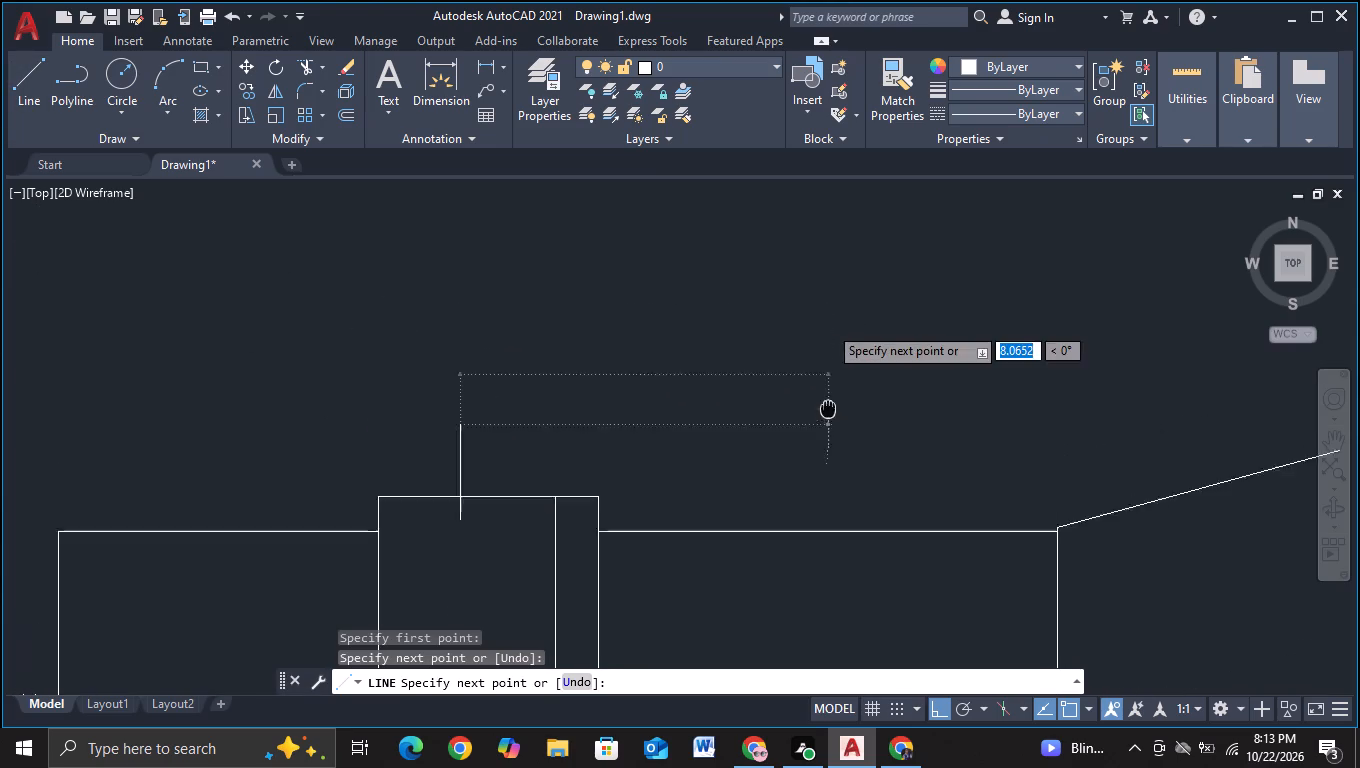
{"action": "middle_click_drag", "start_coordinate": [827, 420], "coordinate": [826, 421]}
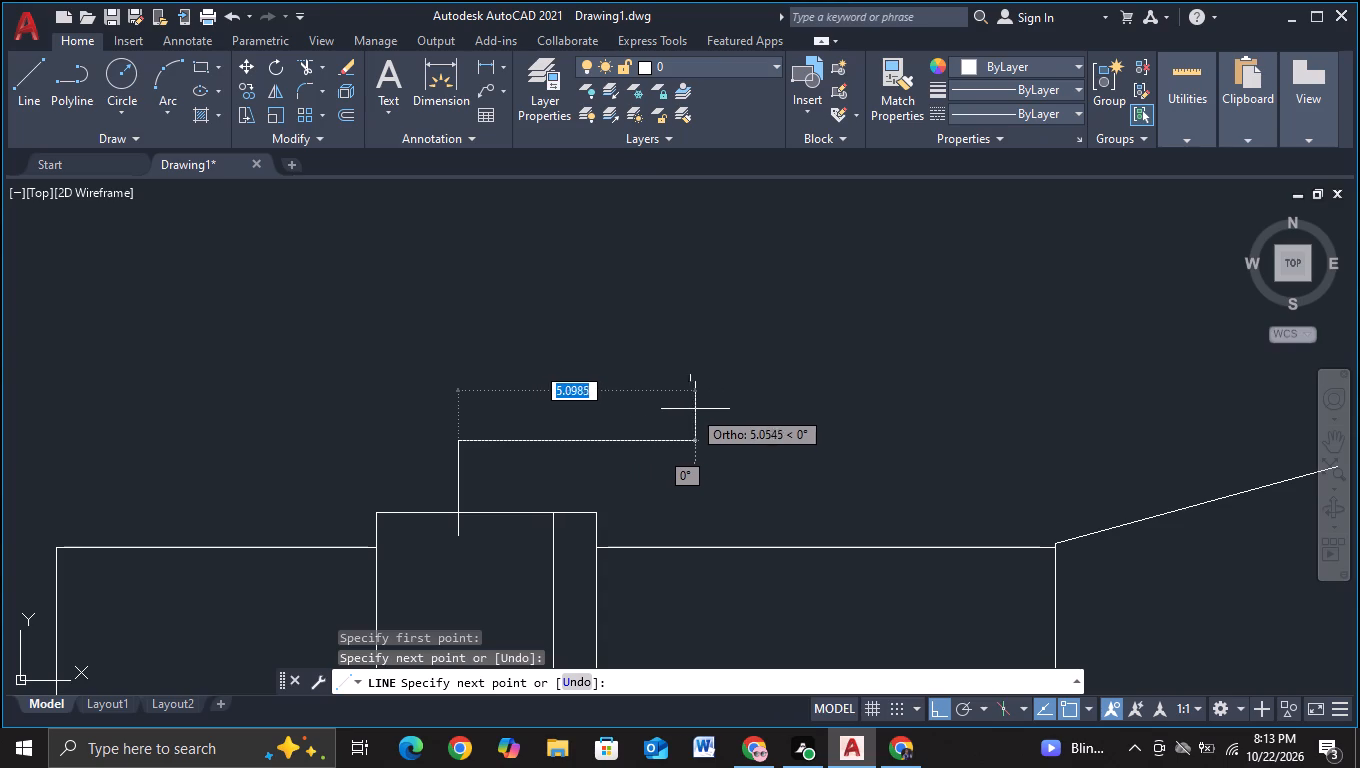
{"action": "left_click", "coordinate": [772, 413]}
{"action": "middle_click_drag", "start_coordinate": [765, 506], "coordinate": [761, 501]}
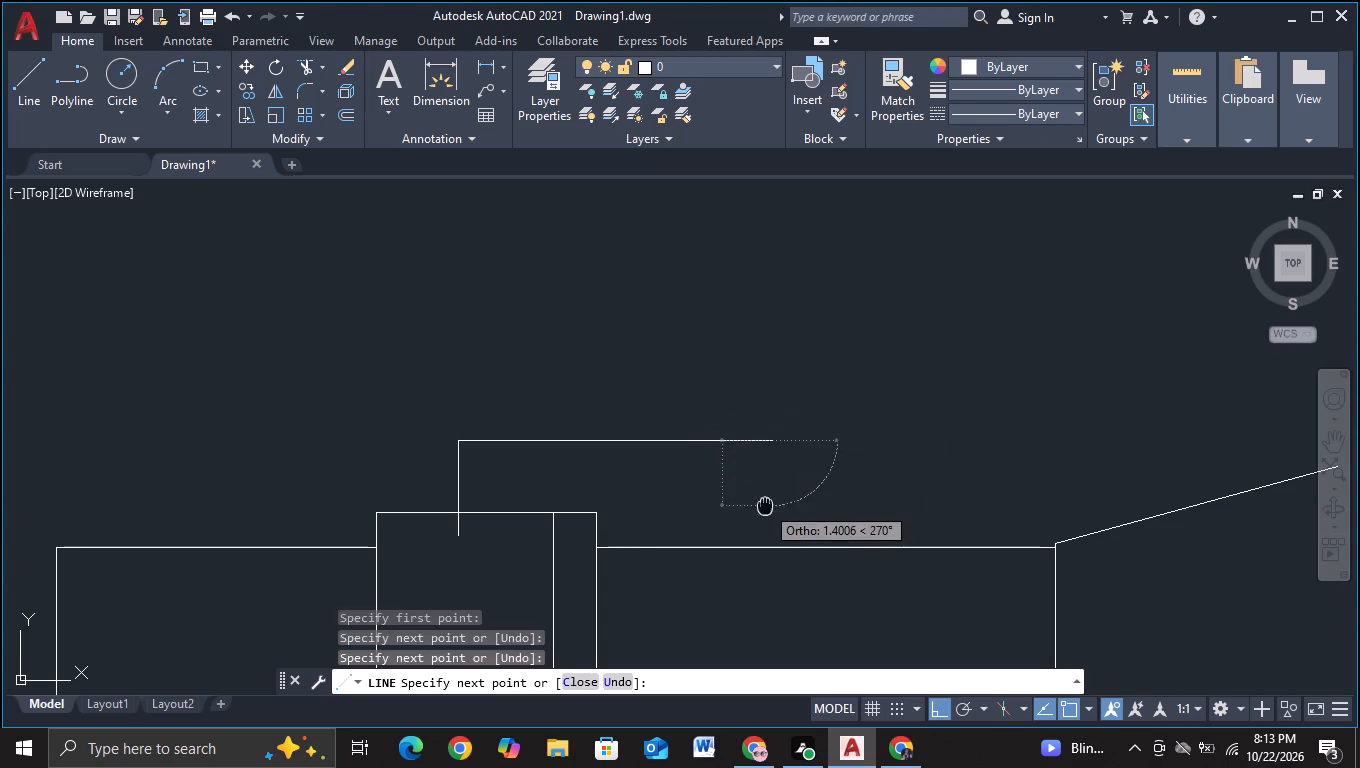
{"action": "middle_click_drag", "start_coordinate": [761, 501], "coordinate": [730, 285]}
{"action": "middle_click_drag", "start_coordinate": [743, 498], "coordinate": [740, 449]}
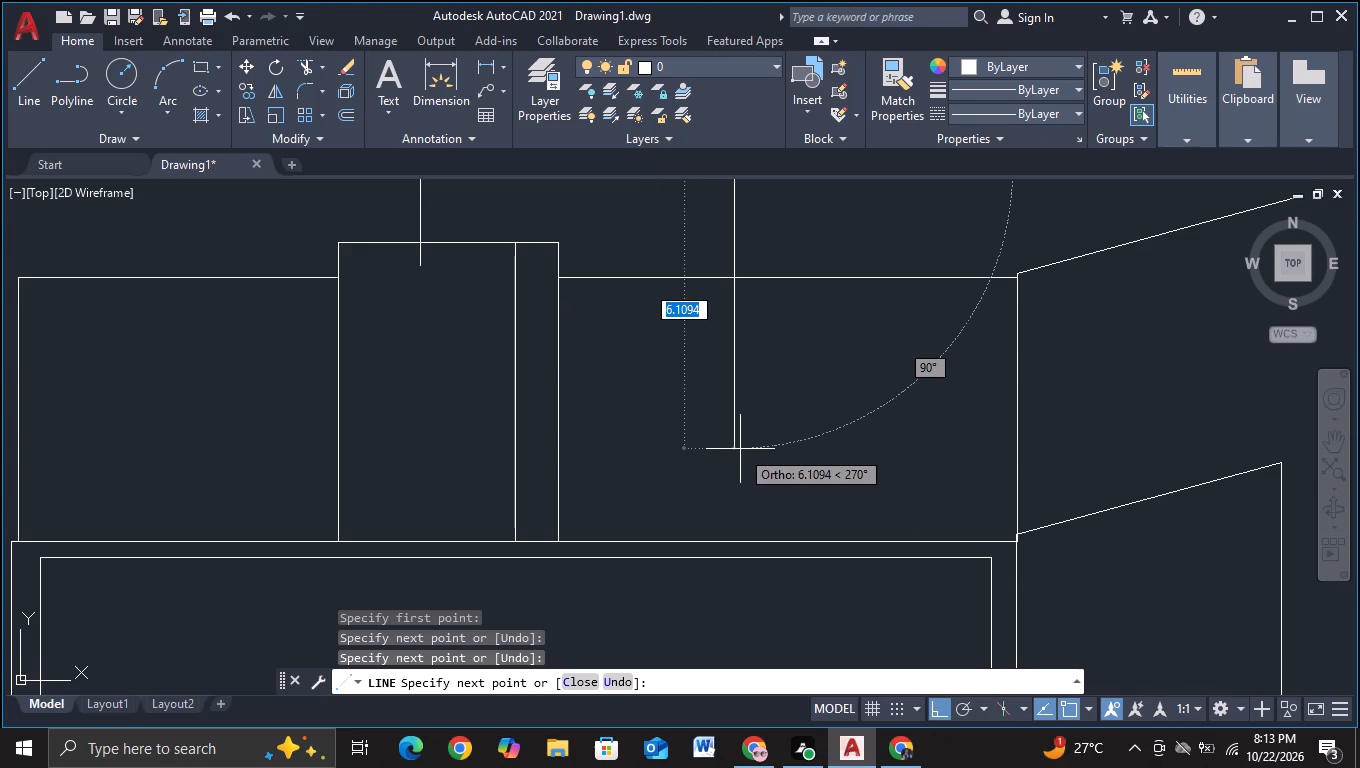
{"action": "left_click", "coordinate": [740, 449]}
{"action": "key", "text": "Escape"}
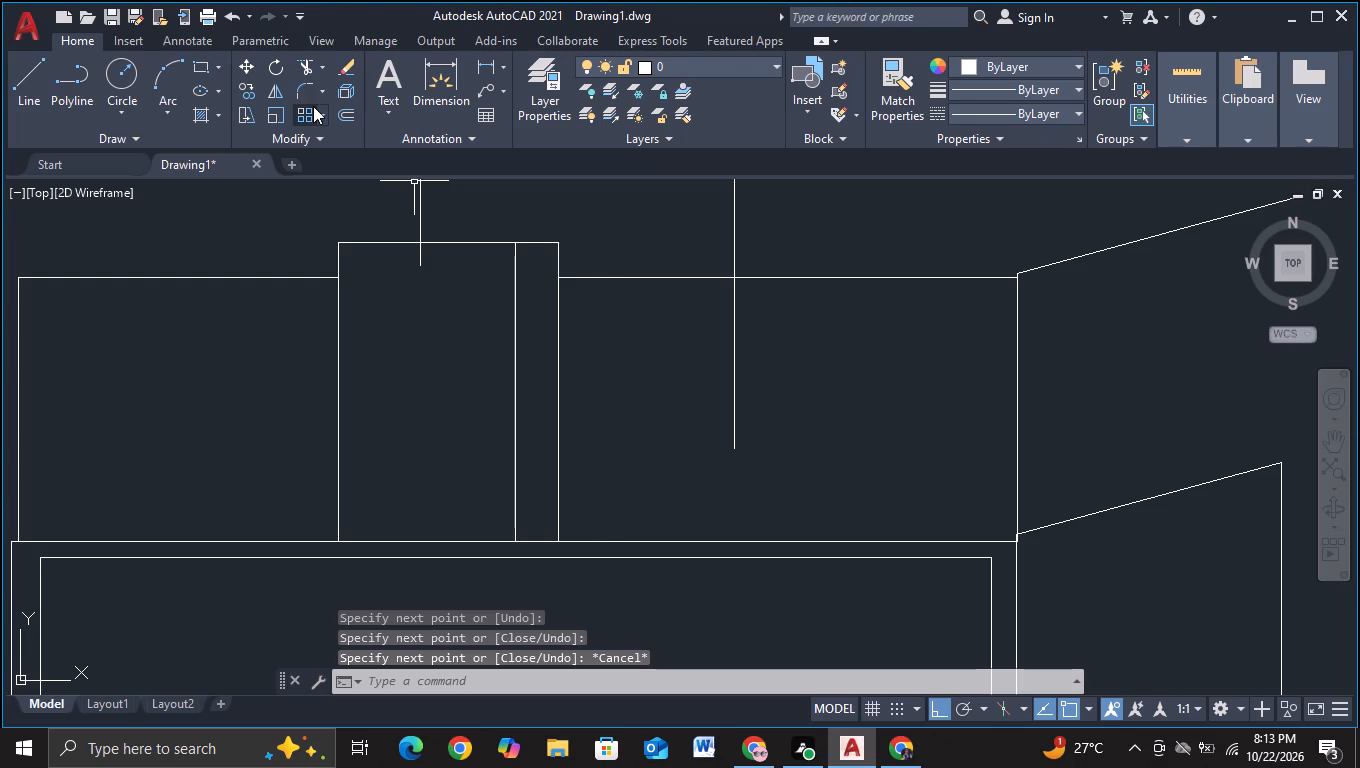
Trim the new outline's ends below the raised block's top edge and below the right-hand section's top edge.
{"action": "left_click", "coordinate": [303, 71]}
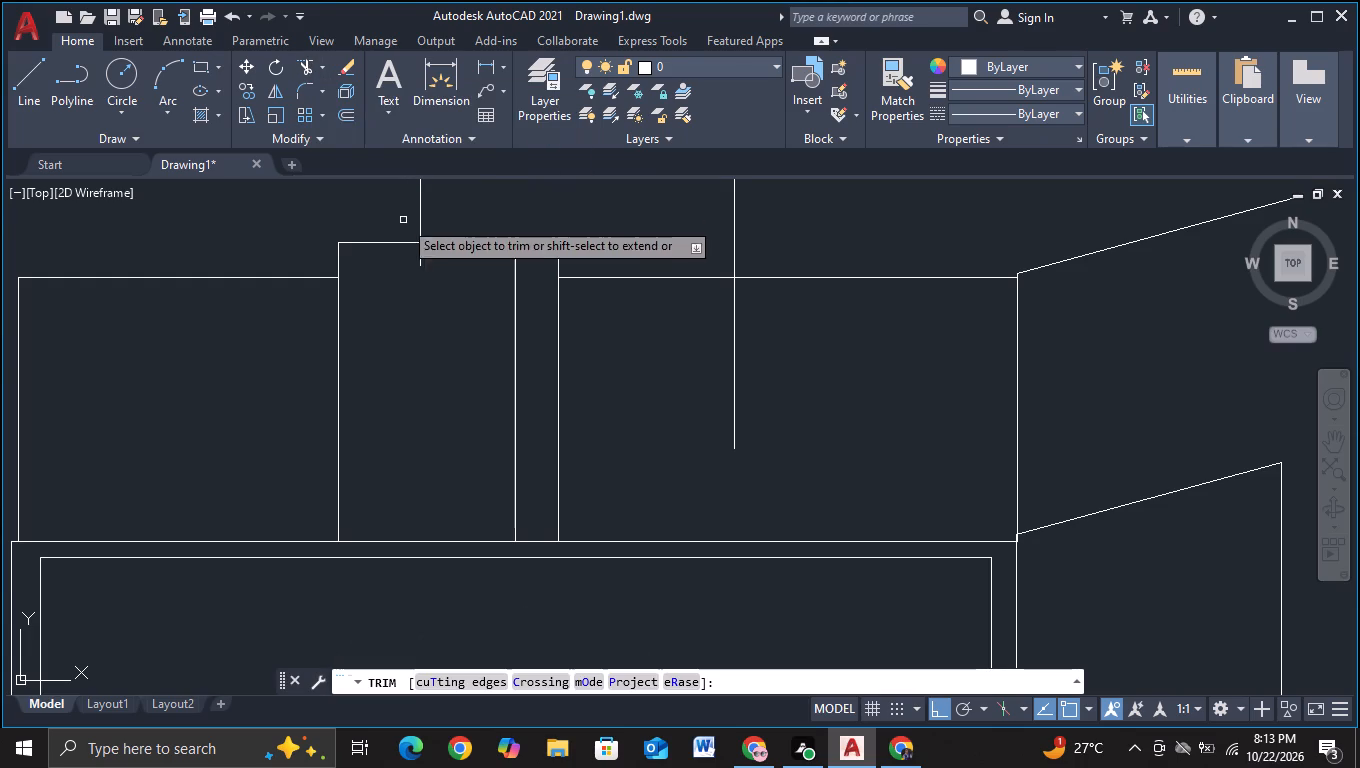
{"action": "left_click_drag", "start_coordinate": [410, 252], "coordinate": [436, 252]}
{"action": "left_click_drag", "start_coordinate": [634, 318], "coordinate": [808, 331]}
{"action": "scroll", "coordinate": [776, 330], "scroll_direction": "down", "scroll_amount": 2}
{"action": "middle_click_drag", "start_coordinate": [761, 346], "coordinate": [716, 401]}
{"action": "key", "text": "Escape"}
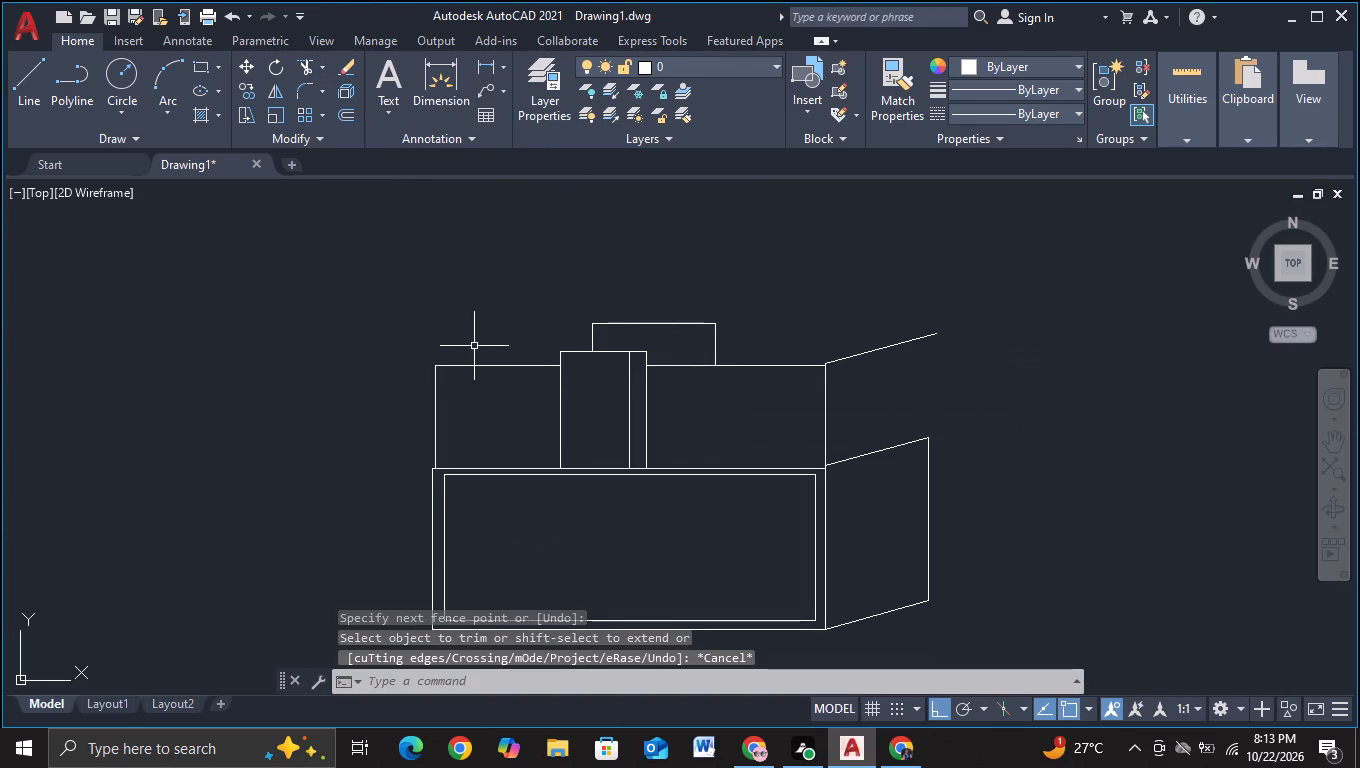
Draw a stepped line from inside the new top box: up about 5, right about 8, up about 5, left about 1, up and right.
{"action": "left_click", "coordinate": [32, 118]}
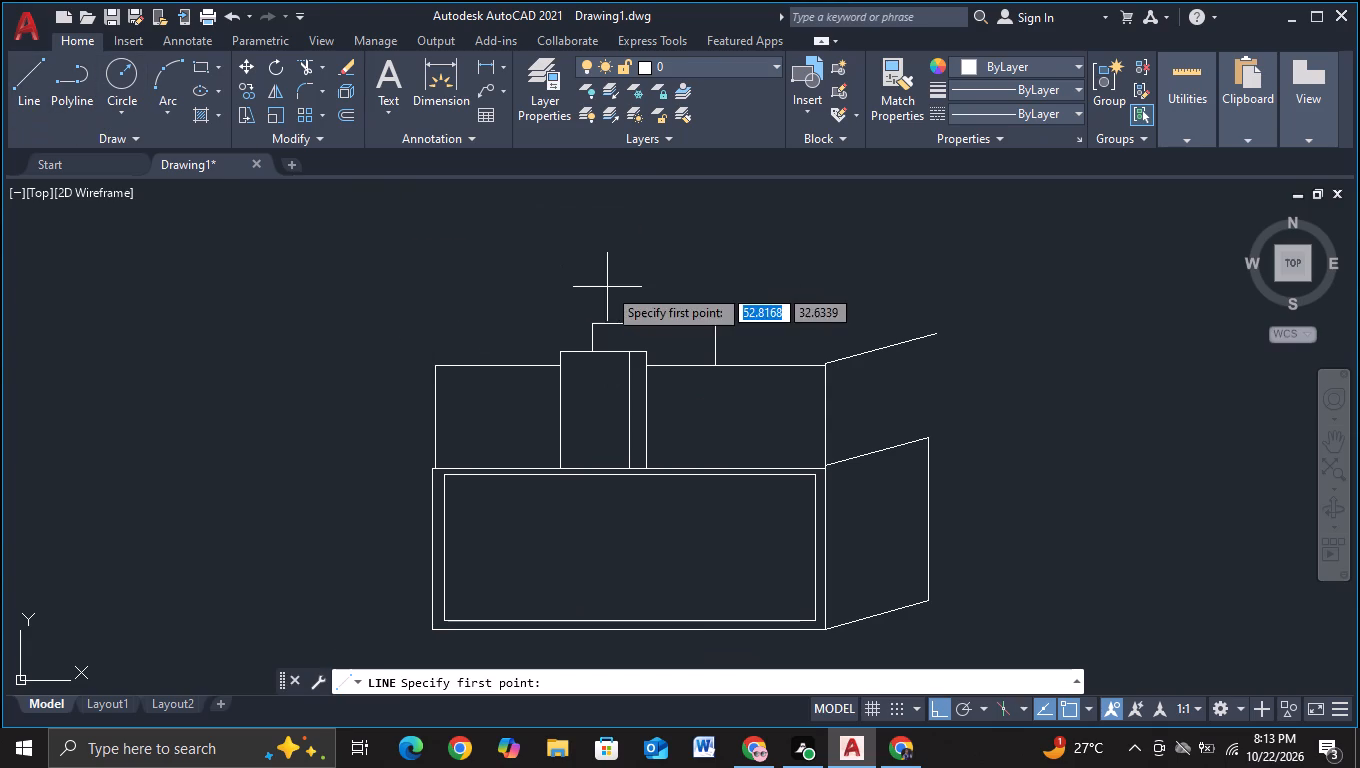
{"action": "scroll", "coordinate": [607, 287], "scroll_direction": "up", "scroll_amount": 1}
{"action": "middle_click_drag", "start_coordinate": [611, 288], "coordinate": [471, 350]}
{"action": "left_click", "coordinate": [473, 425]}
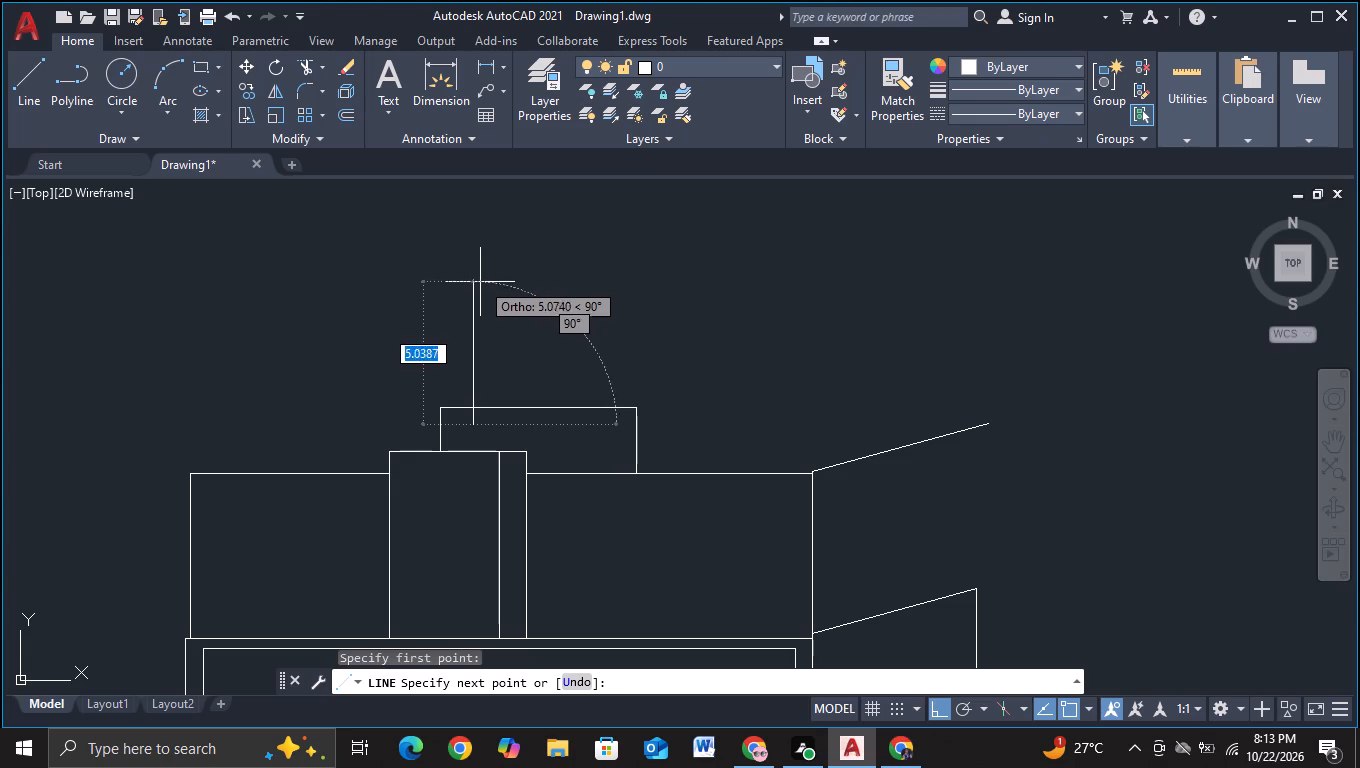
{"action": "left_click", "coordinate": [481, 290]}
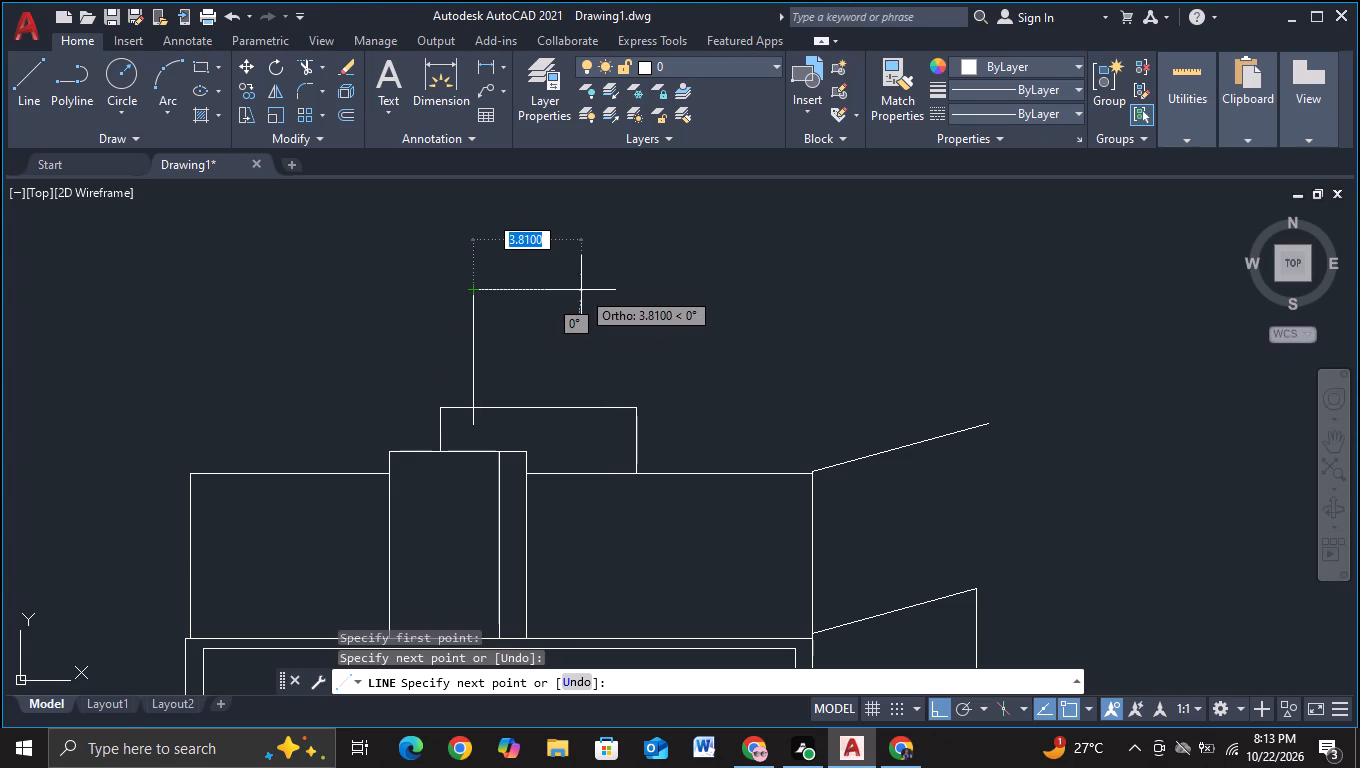
{"action": "left_click", "coordinate": [694, 293]}
{"action": "middle_click_drag", "start_coordinate": [694, 293], "coordinate": [716, 453]}
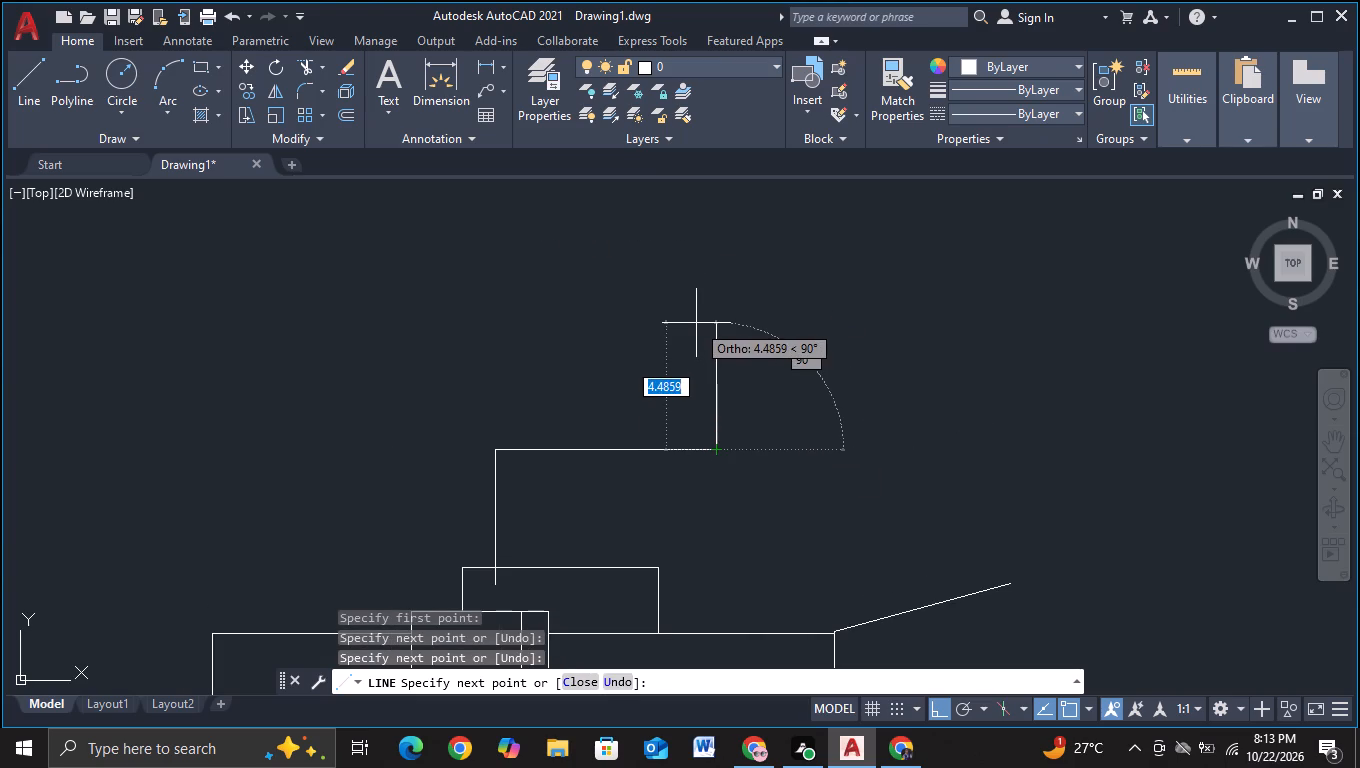
{"action": "left_click", "coordinate": [695, 308]}
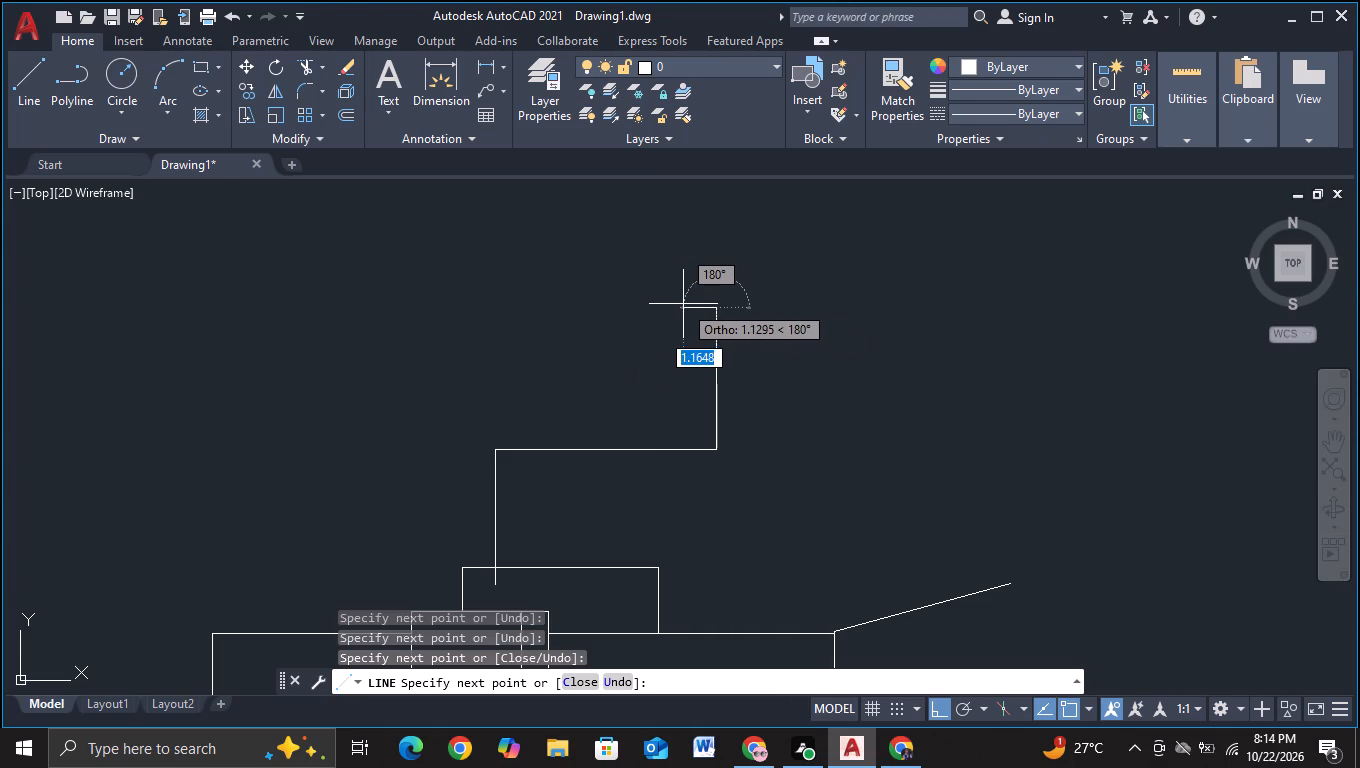
{"action": "left_click", "coordinate": [683, 304]}
{"action": "middle_click_drag", "start_coordinate": [684, 261], "coordinate": [689, 472]}
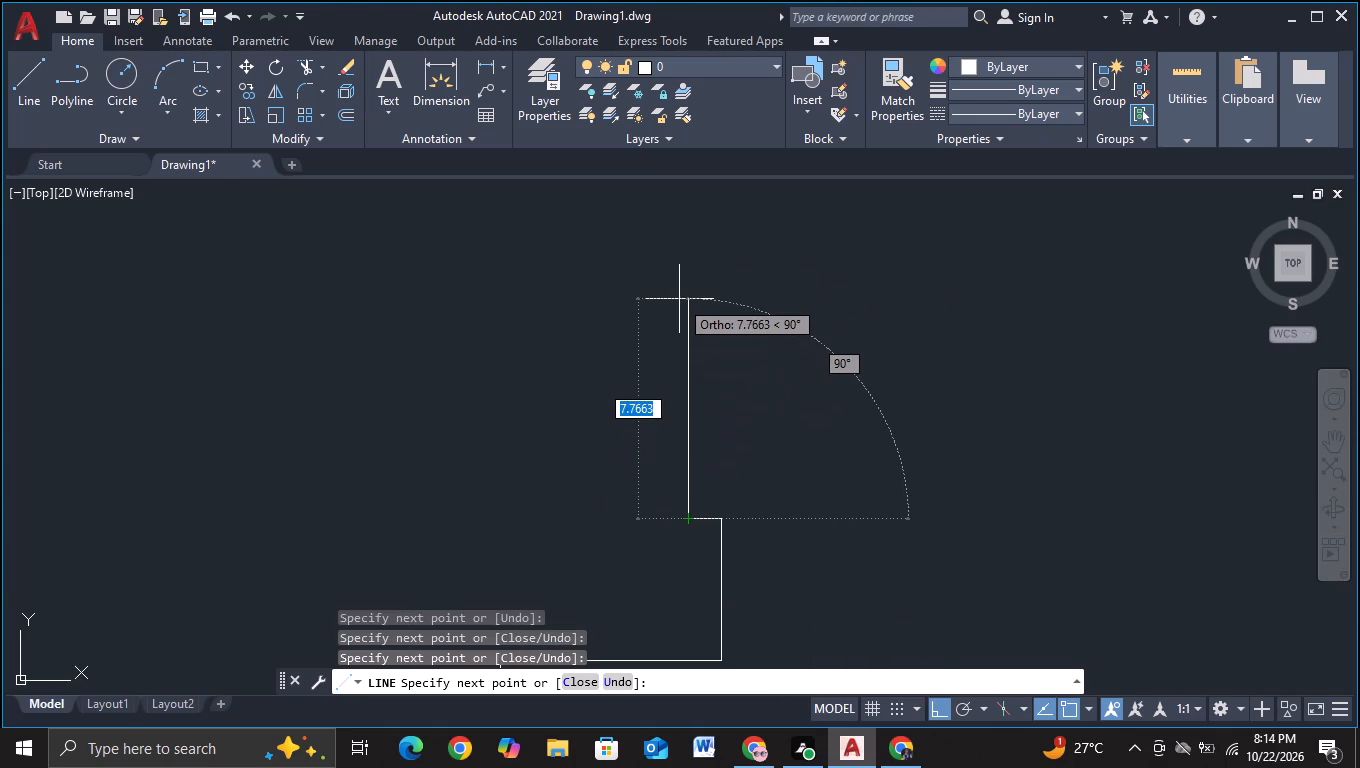
{"action": "left_click", "coordinate": [679, 310]}
{"action": "middle_click_drag", "start_coordinate": [1136, 316], "coordinate": [1082, 335]}
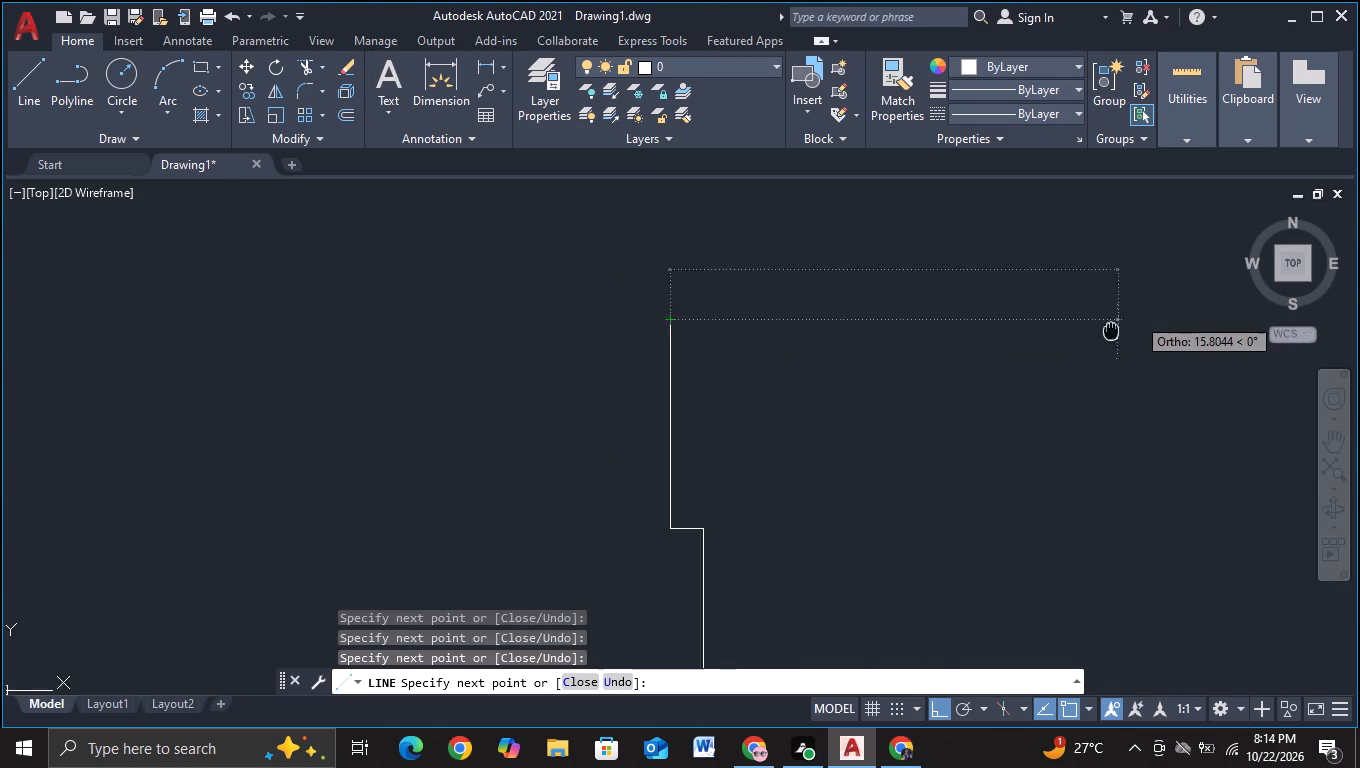
{"action": "middle_click_drag", "start_coordinate": [1082, 335], "coordinate": [655, 291]}
{"action": "left_click", "coordinate": [690, 274]}
{"action": "key", "text": "Escape"}
Trim the stepped line's lower end inside the small box, leaving it starting at the box's top edge.
{"action": "scroll", "coordinate": [713, 470], "scroll_direction": "down", "scroll_amount": 1}
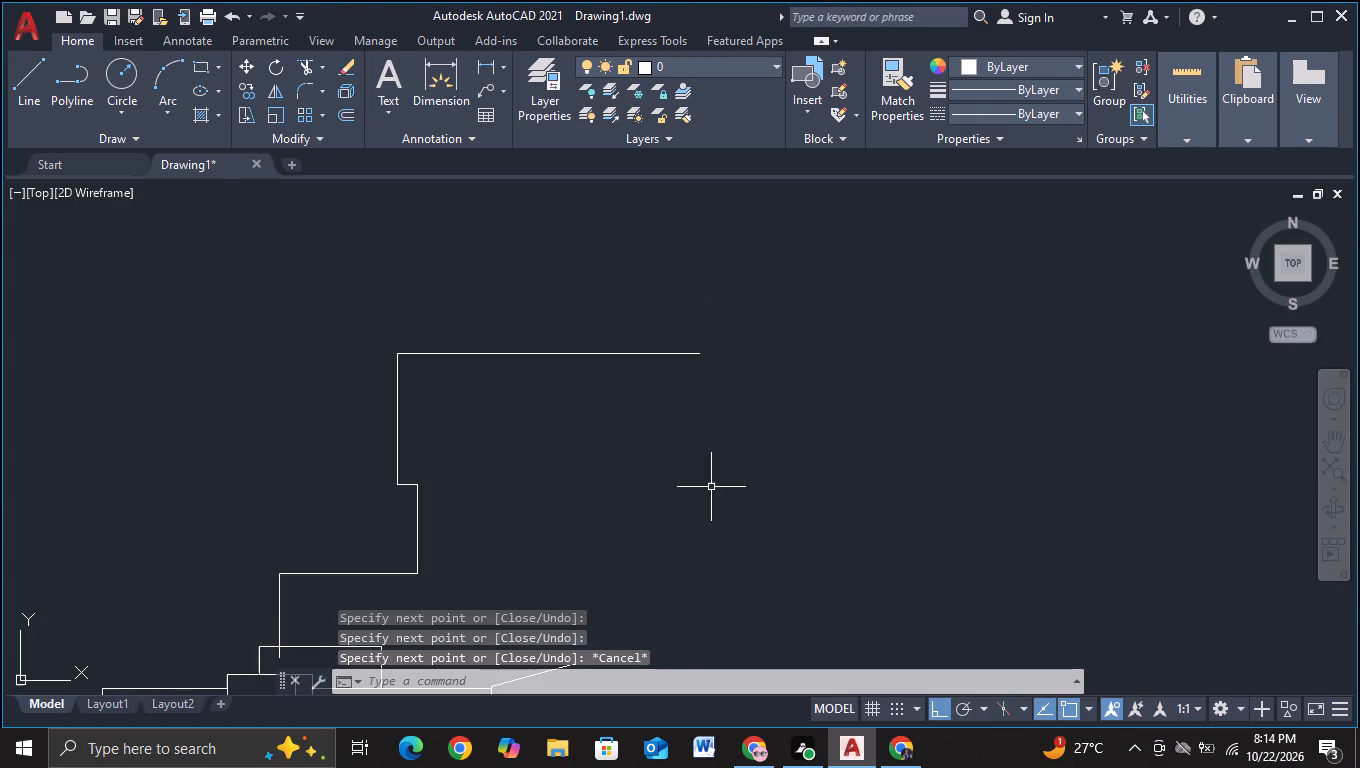
{"action": "middle_click_drag", "start_coordinate": [710, 490], "coordinate": [790, 372]}
{"action": "middle_click_drag", "start_coordinate": [670, 478], "coordinate": [723, 417]}
{"action": "middle_click_drag", "start_coordinate": [650, 433], "coordinate": [692, 394]}
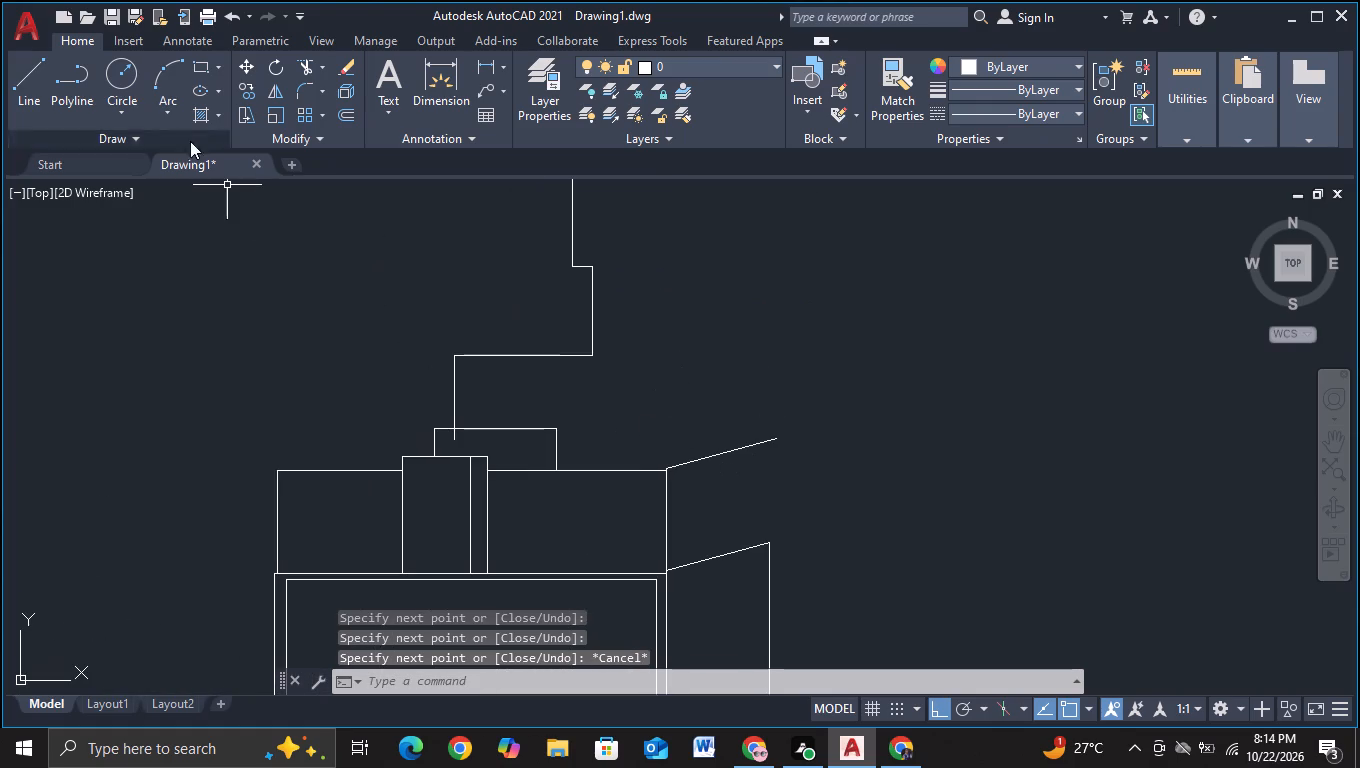
{"action": "left_click", "coordinate": [299, 67]}
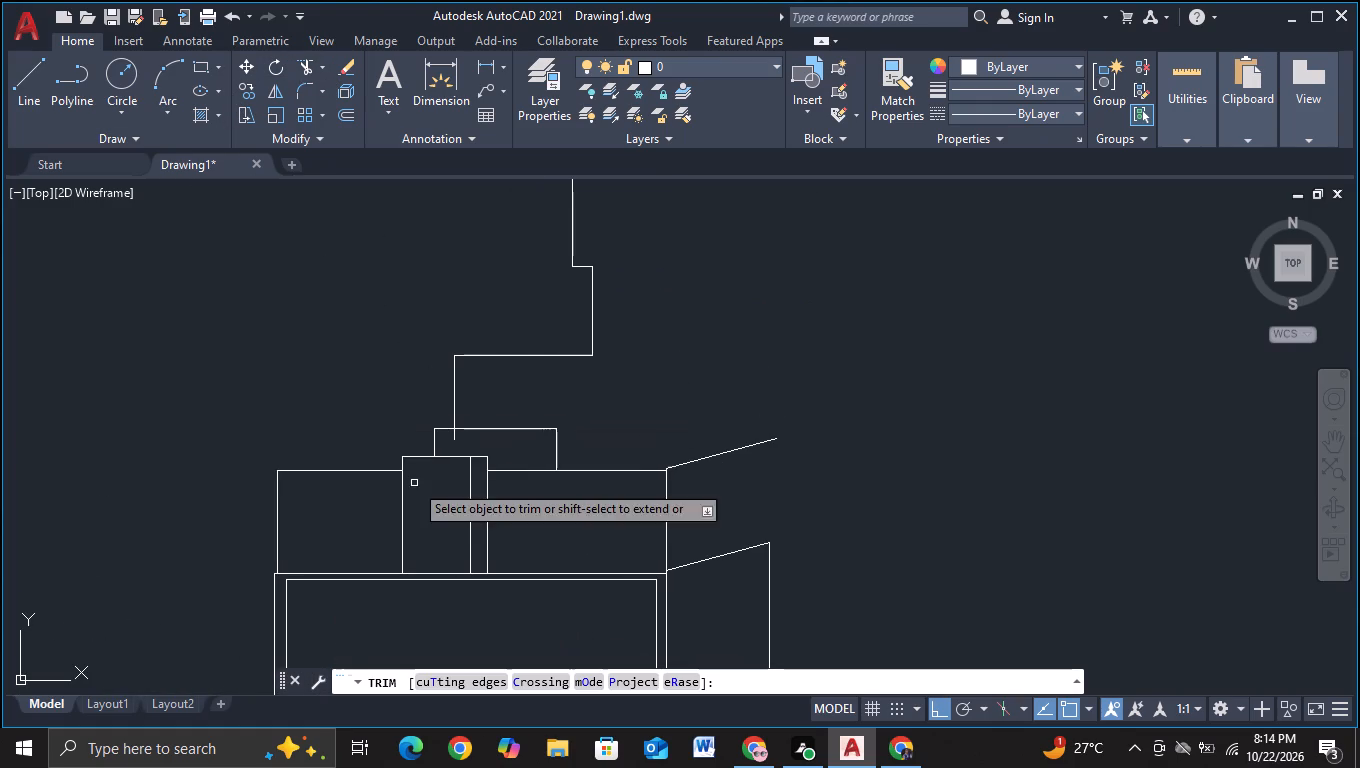
{"action": "left_click", "coordinate": [454, 438]}
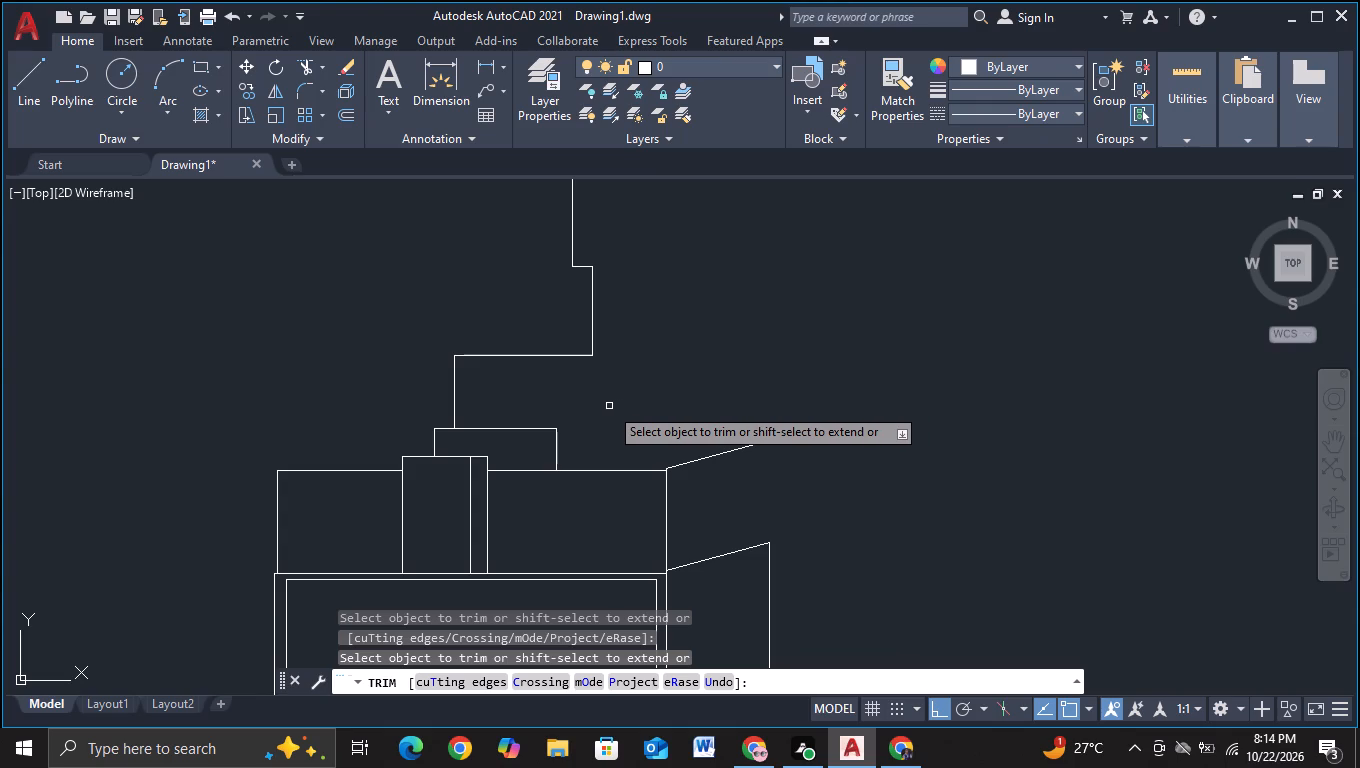
{"action": "key", "text": "Escape"}
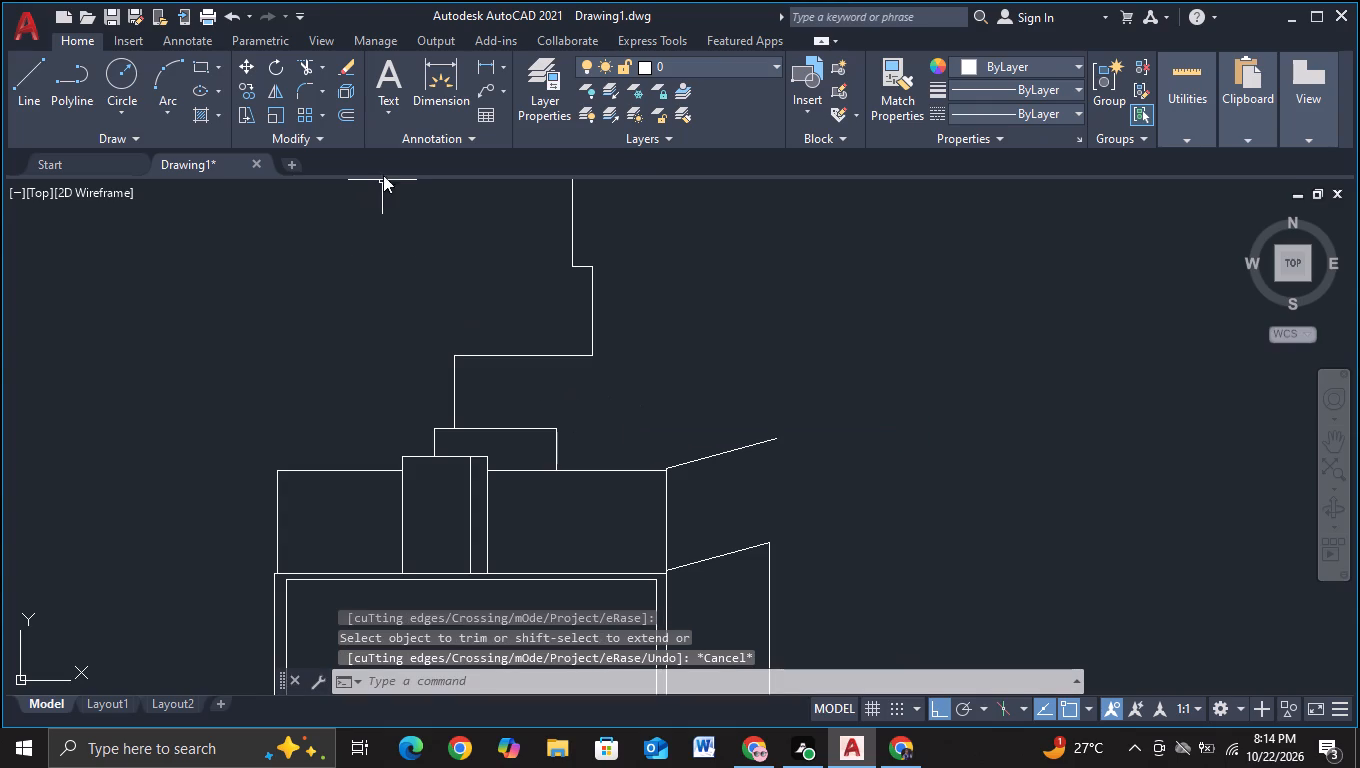
Trim away the upper segments of the stepped line, keeping only its first vertical and first horizontal segment above the small box.
{"action": "left_click", "coordinate": [302, 67]}
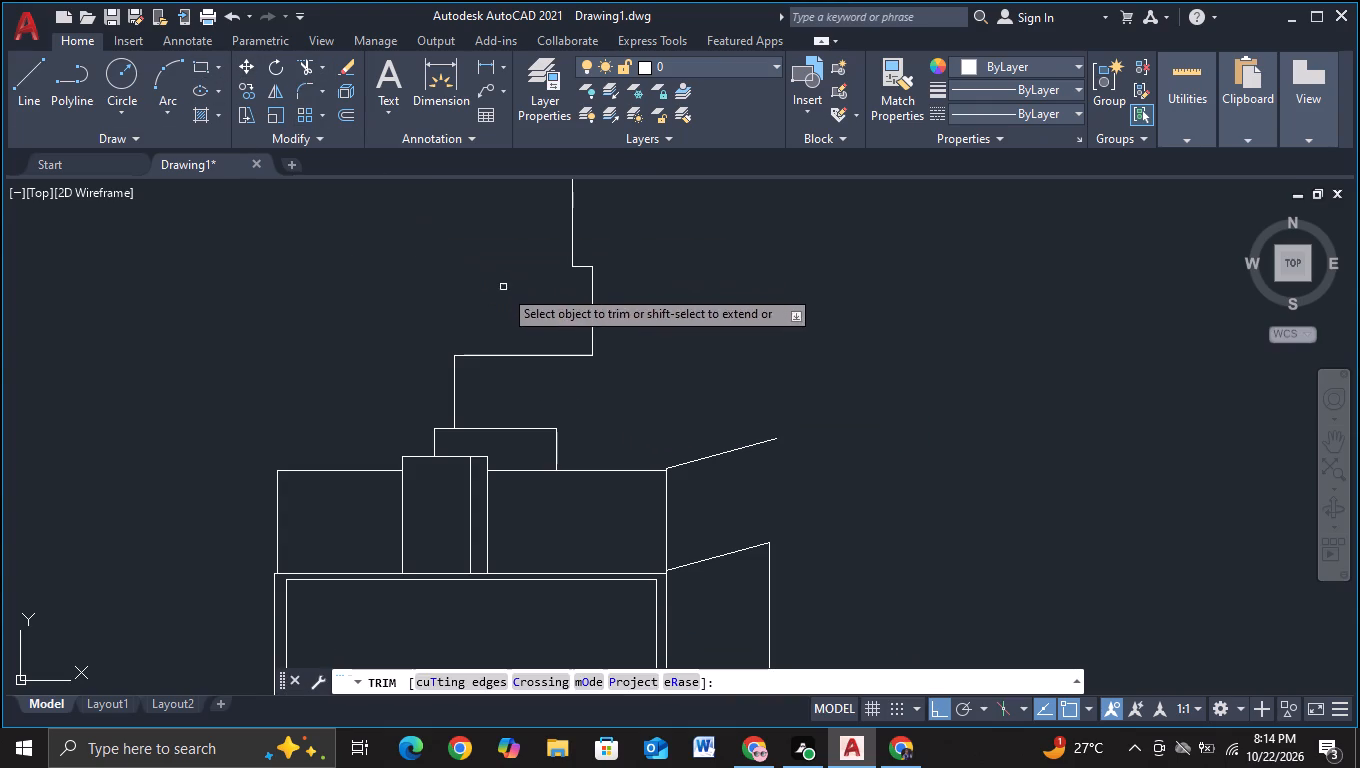
{"action": "left_click_drag", "start_coordinate": [515, 291], "coordinate": [626, 288]}
{"action": "left_click", "coordinate": [576, 268]}
{"action": "left_click_drag", "start_coordinate": [515, 232], "coordinate": [575, 231]}
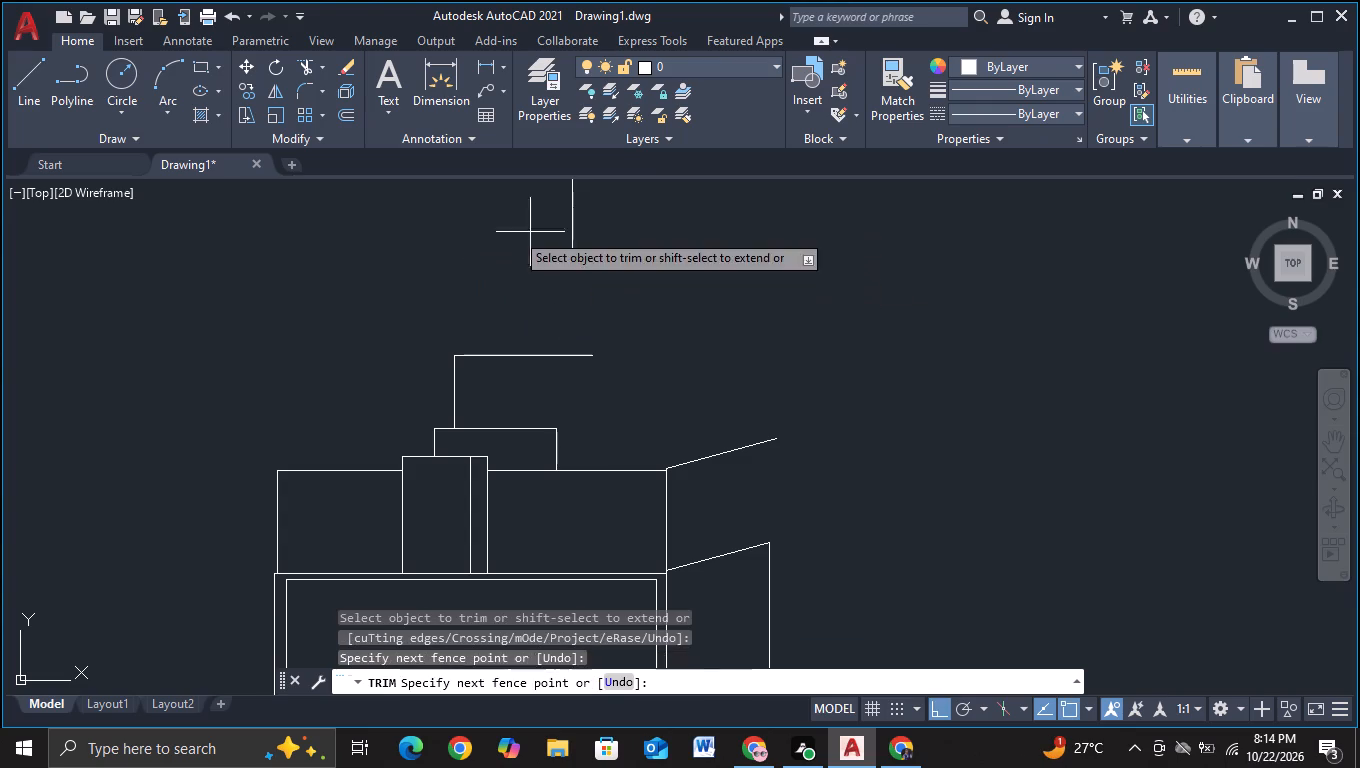
{"action": "left_click_drag", "start_coordinate": [575, 231], "coordinate": [709, 230]}
{"action": "scroll", "coordinate": [711, 251], "scroll_direction": "down", "scroll_amount": 2}
{"action": "left_click_drag", "start_coordinate": [678, 197], "coordinate": [707, 273]}
{"action": "key", "text": "Escape"}
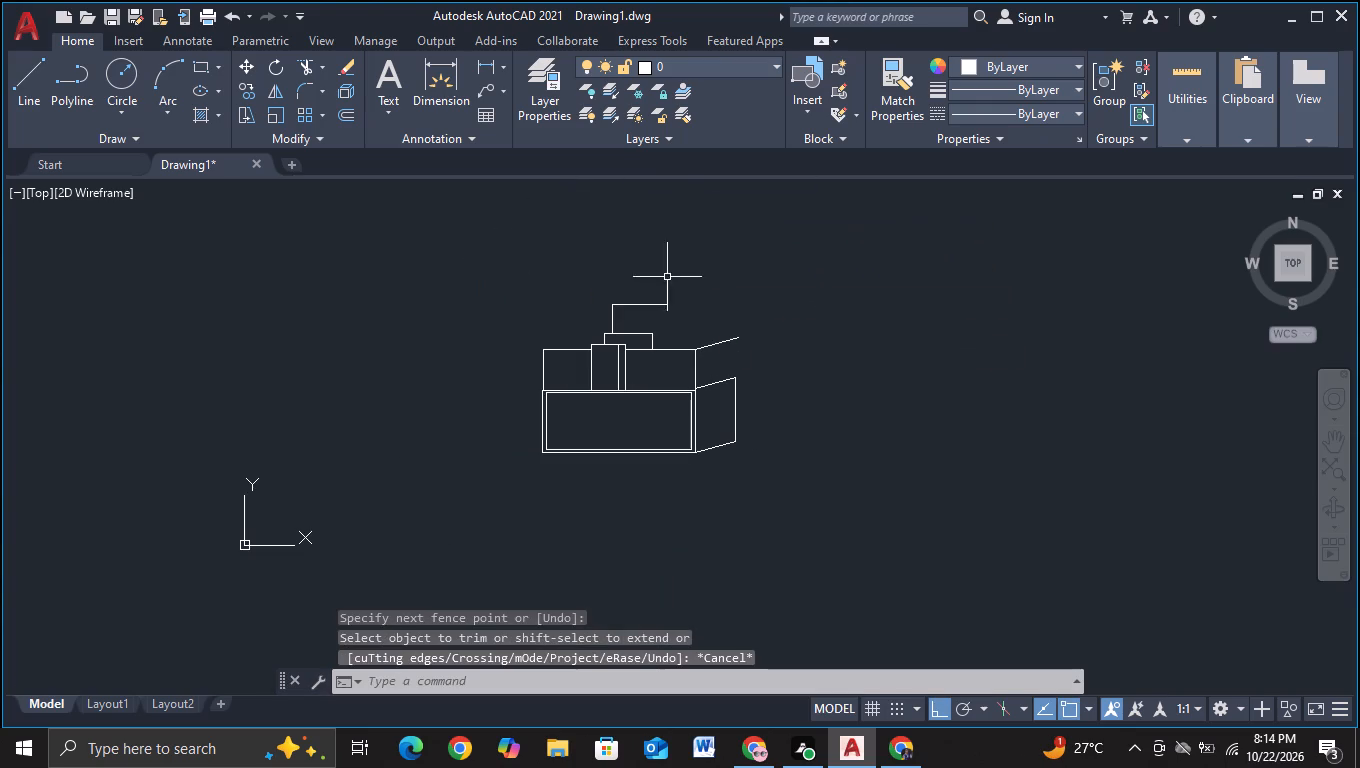
Draw a connected line from the remaining vertical segment's top corner: up about 3, and right about 6.6.
{"action": "left_click", "coordinate": [42, 78]}
{"action": "scroll", "coordinate": [594, 254], "scroll_direction": "up", "scroll_amount": 2}
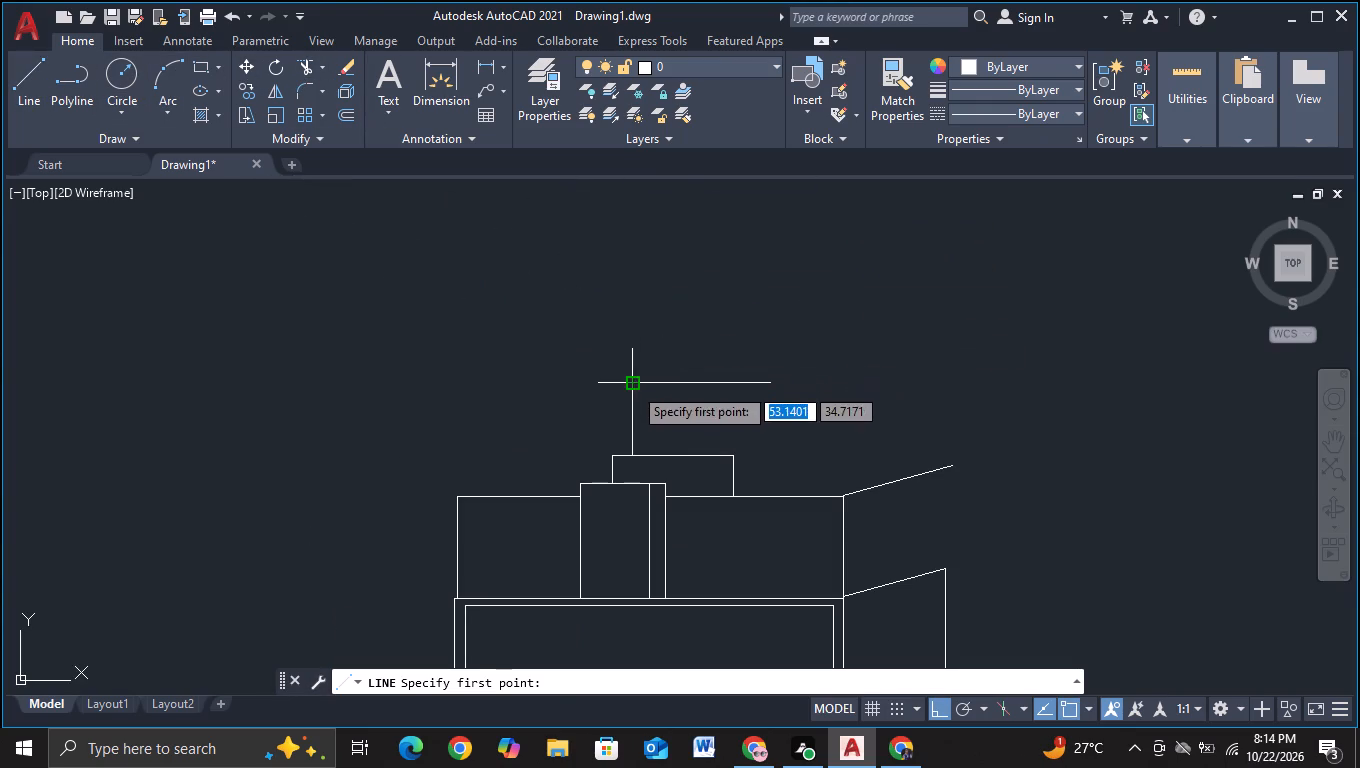
{"action": "left_click", "coordinate": [633, 386]}
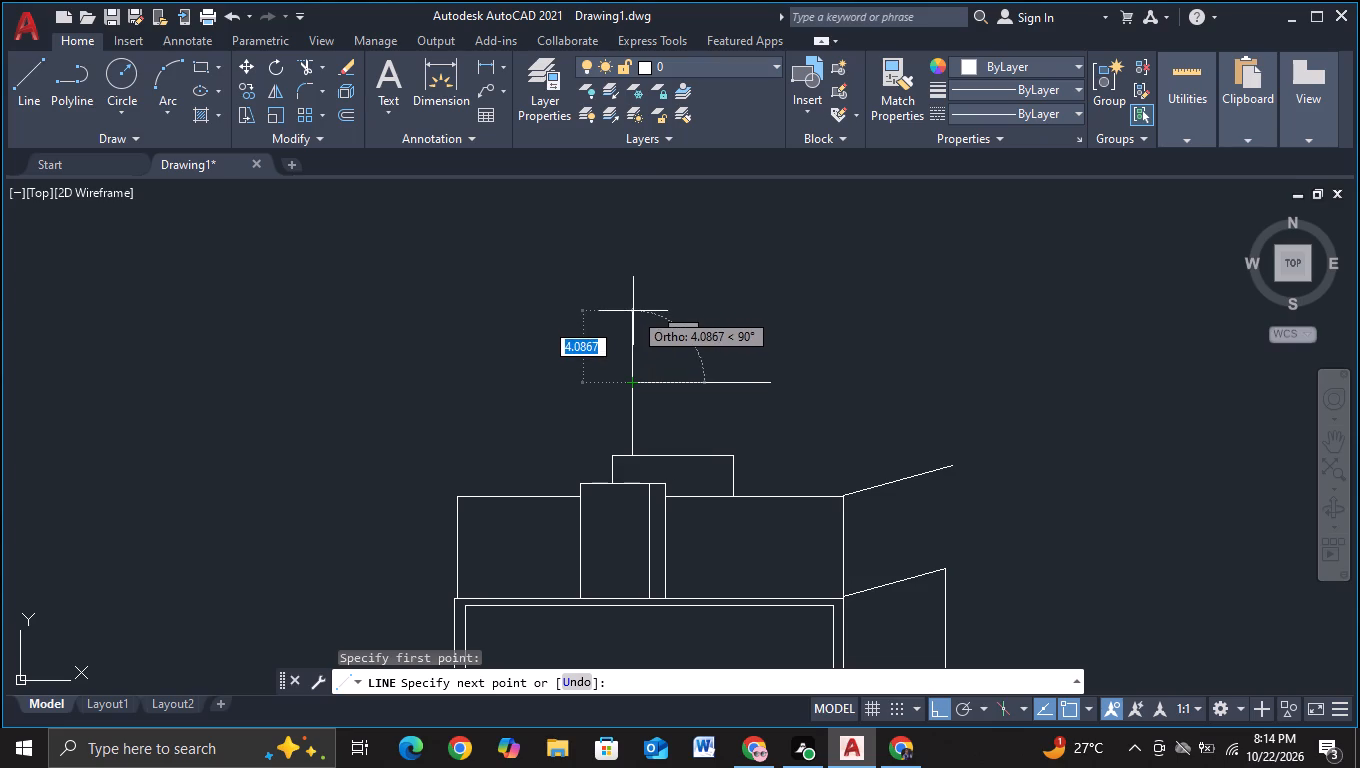
{"action": "left_click", "coordinate": [633, 329]}
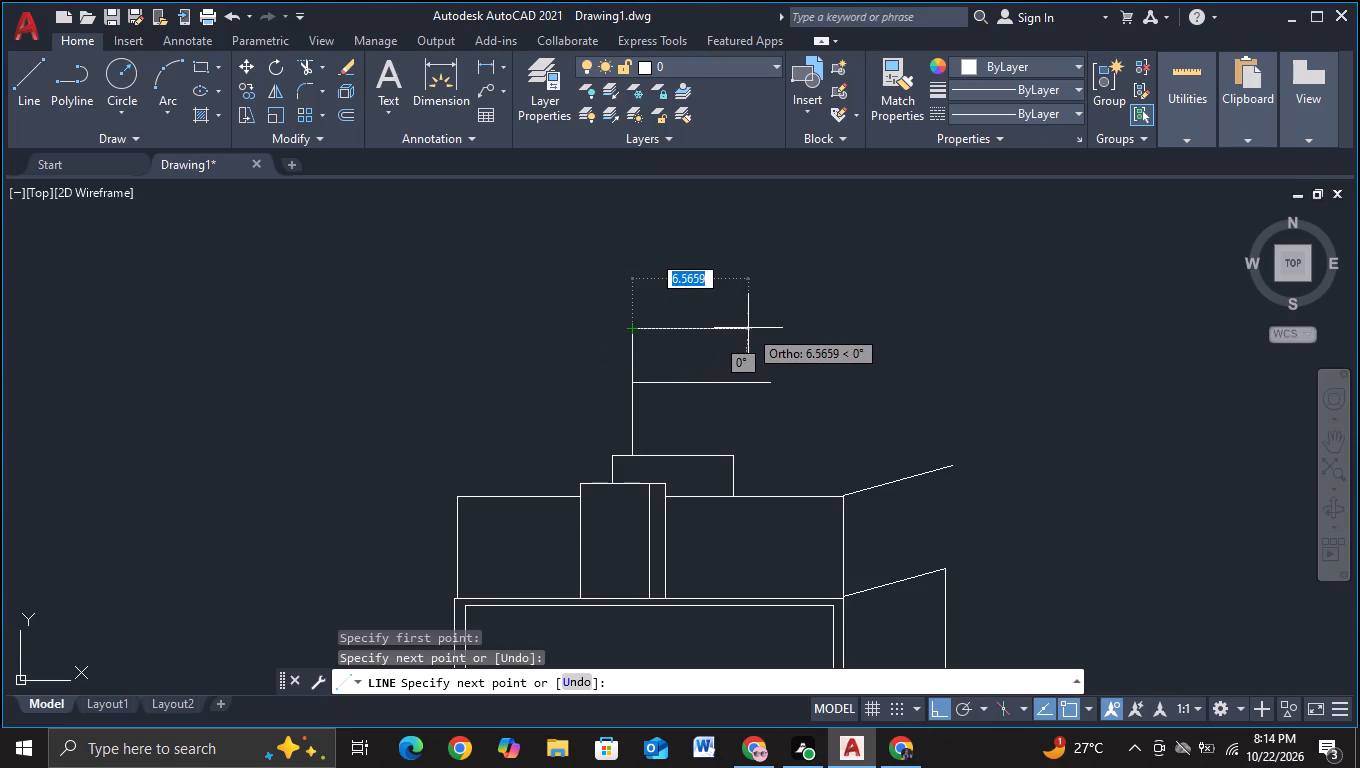
{"action": "left_click", "coordinate": [748, 328]}
{"action": "key", "text": "Escape"}
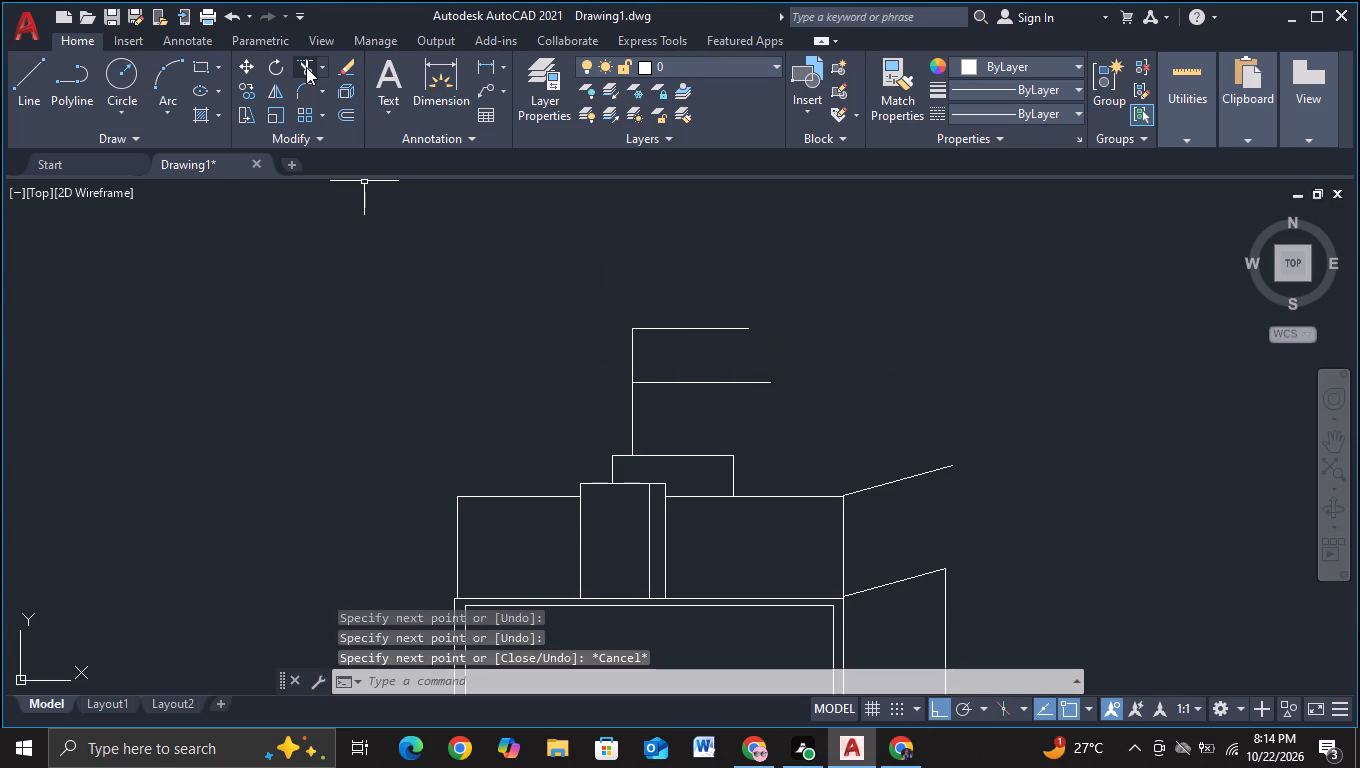
Trim away the lower horizontal segment beneath the new top line.
{"action": "left_click", "coordinate": [306, 67]}
{"action": "left_click_drag", "start_coordinate": [703, 374], "coordinate": [703, 406]}
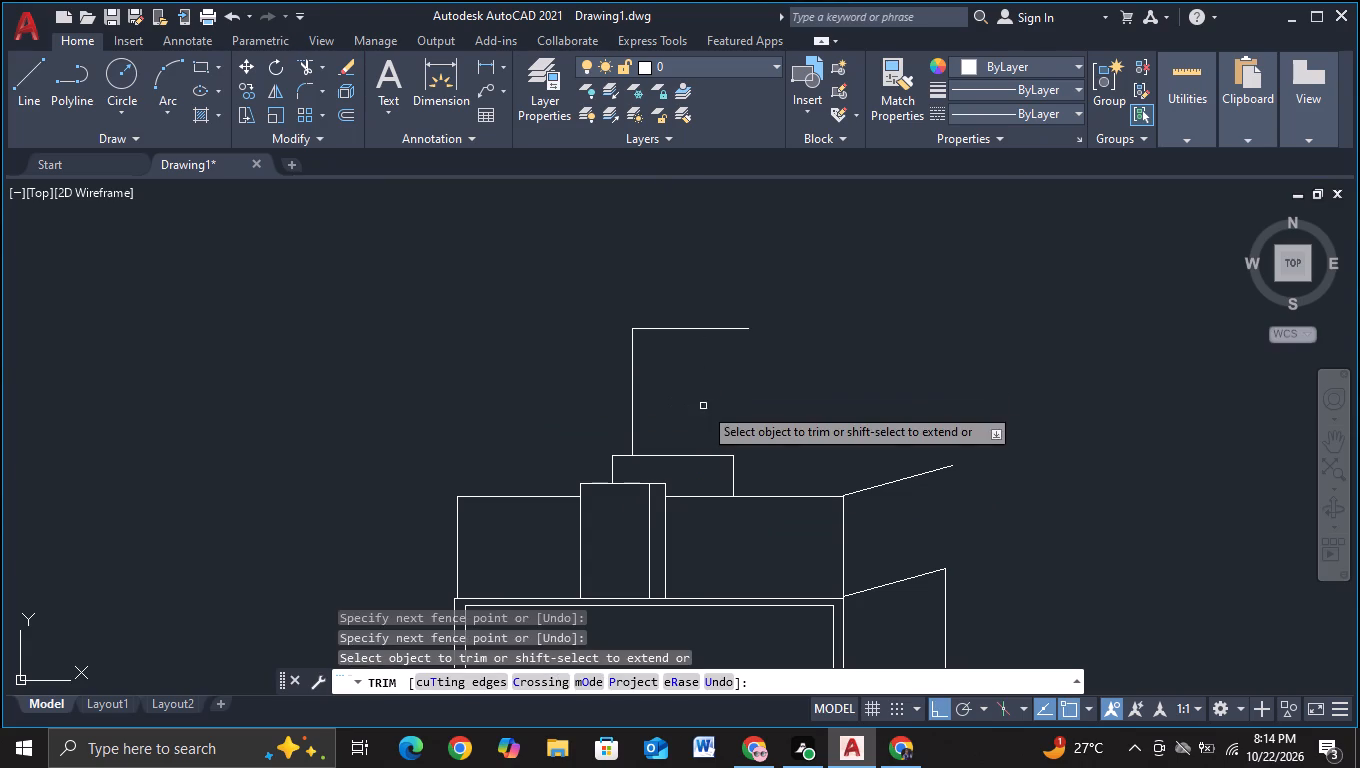
{"action": "middle_click_drag", "start_coordinate": [790, 400], "coordinate": [726, 412]}
{"action": "key", "text": "Escape"}
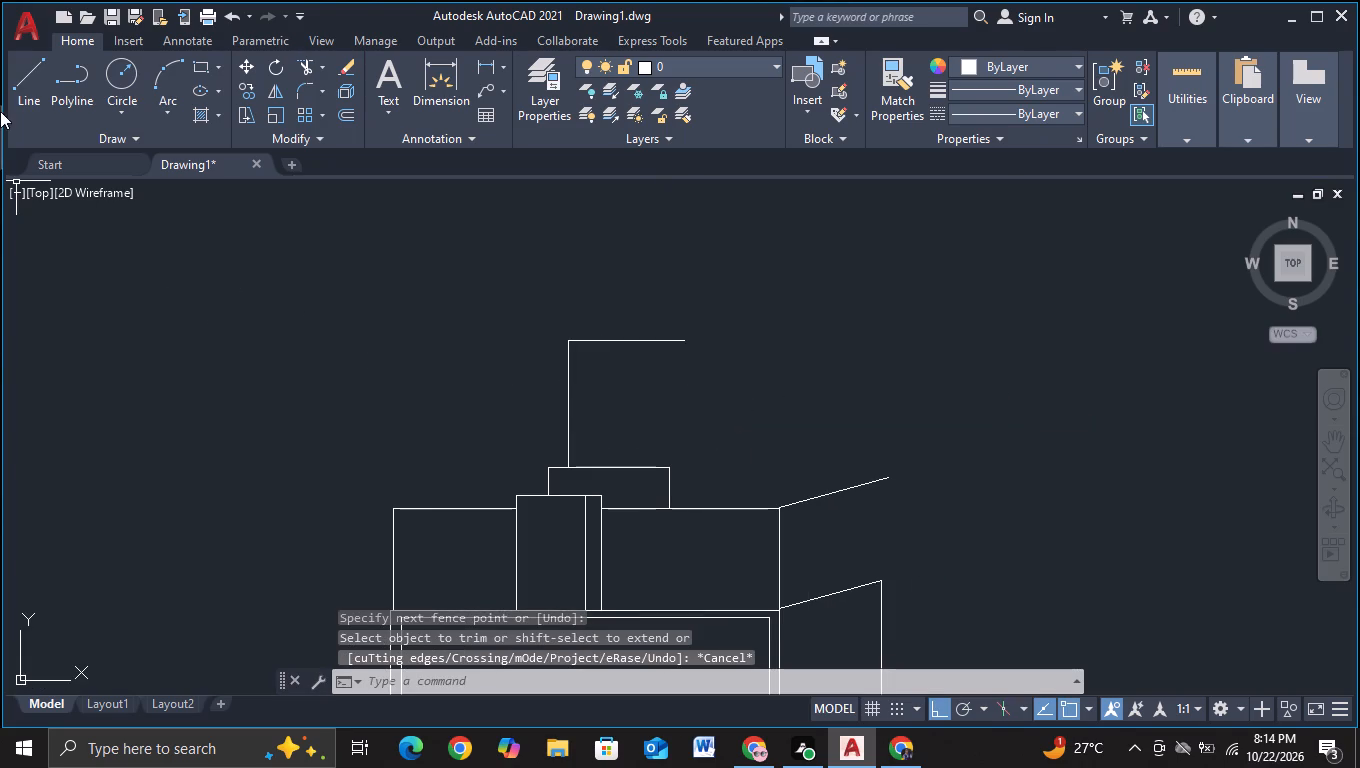
Draw a connected line from the small box's top-right corner: up about 5.8, and right about 22.
{"action": "left_click", "coordinate": [20, 96]}
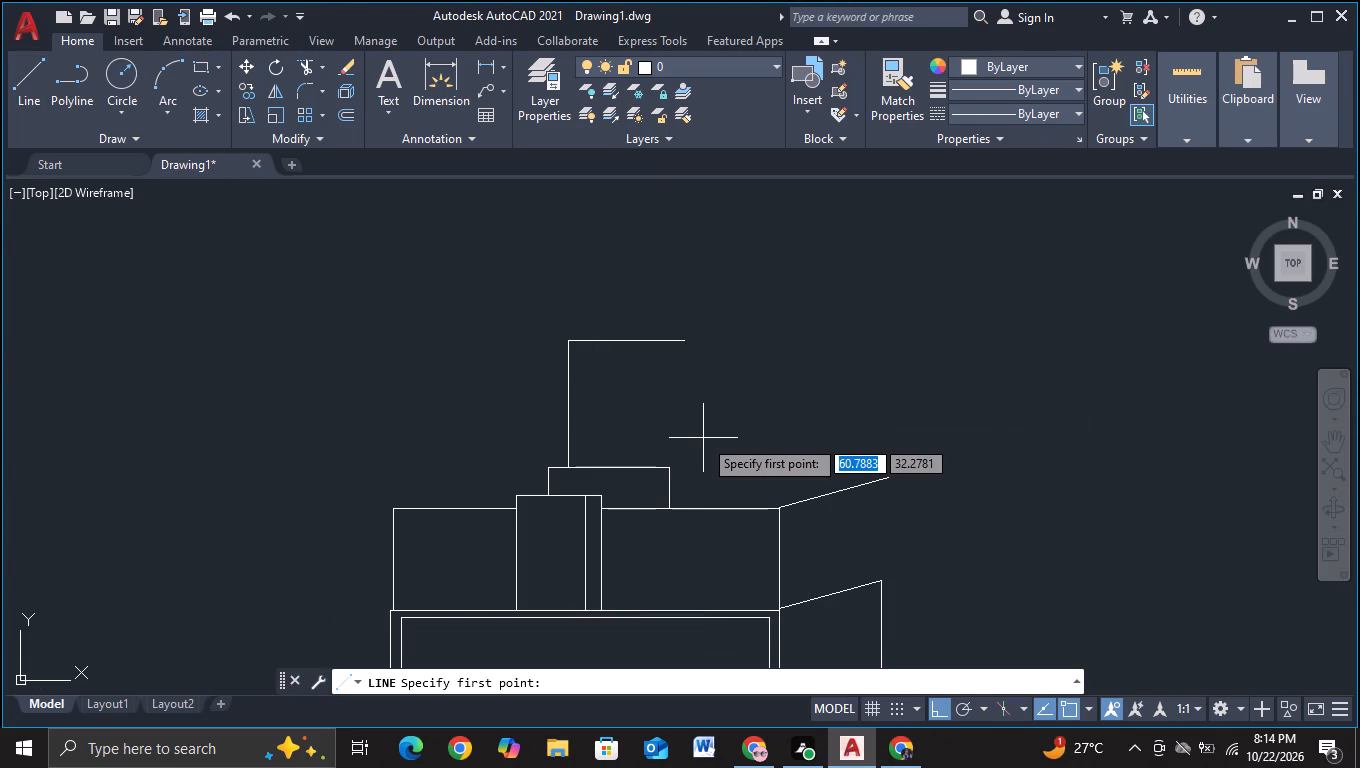
{"action": "left_click", "coordinate": [668, 474]}
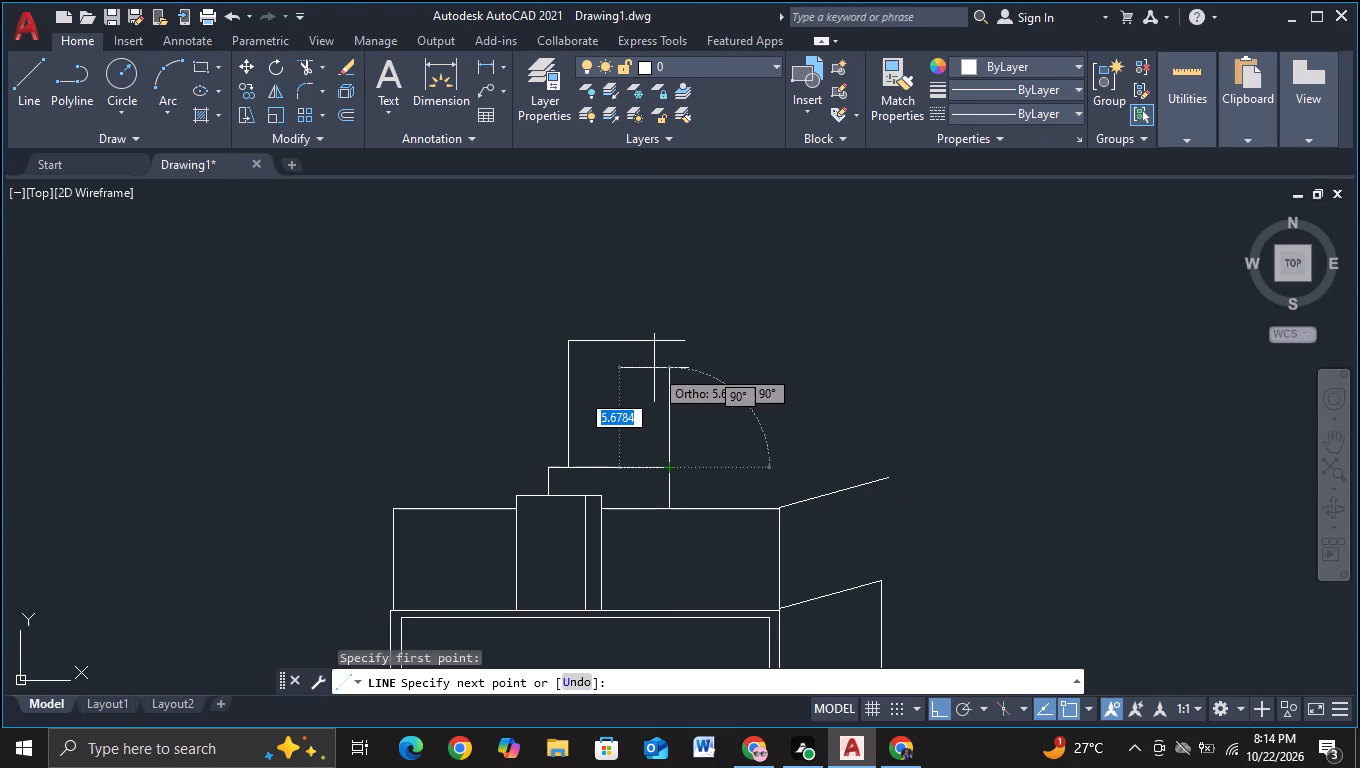
{"action": "left_click", "coordinate": [655, 365]}
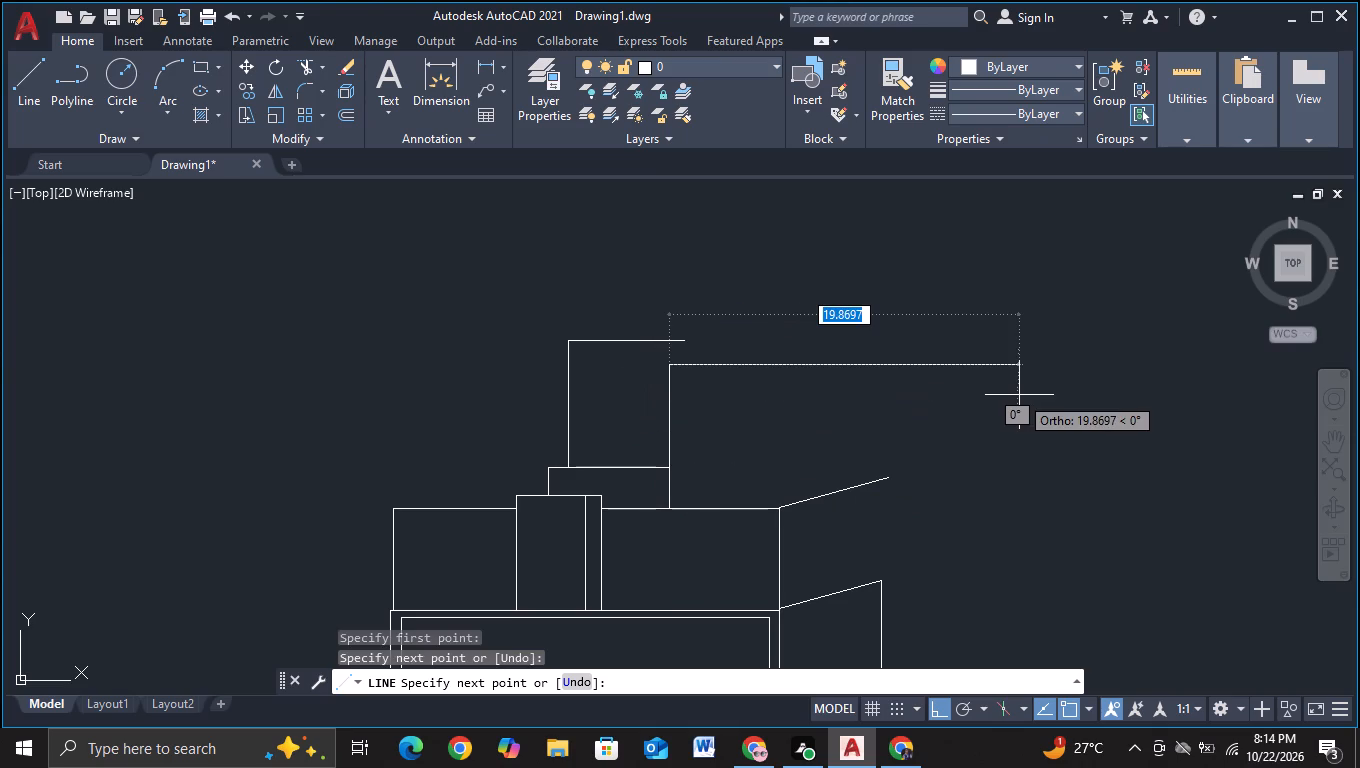
{"action": "middle_click_drag", "start_coordinate": [1019, 395], "coordinate": [724, 377]}
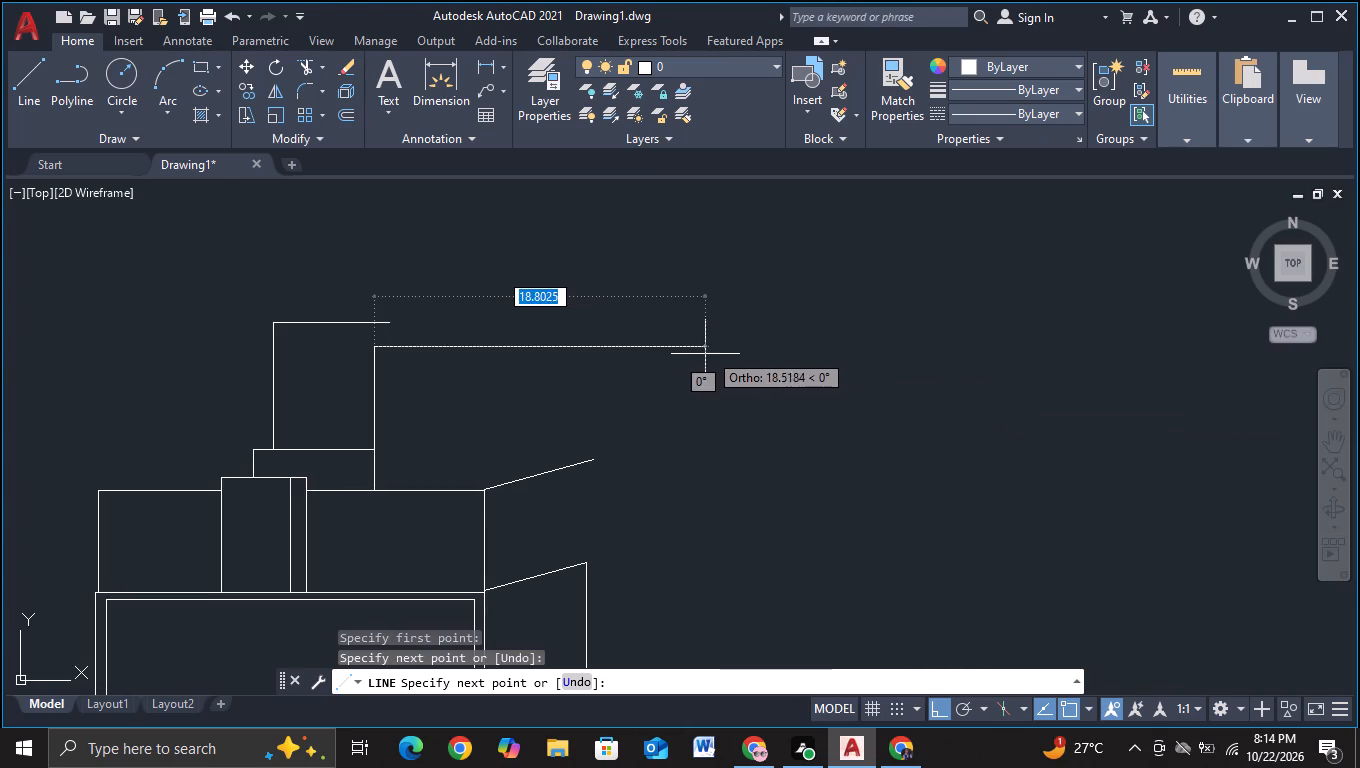
{"action": "left_click", "coordinate": [762, 350]}
{"action": "key", "text": "Escape"}
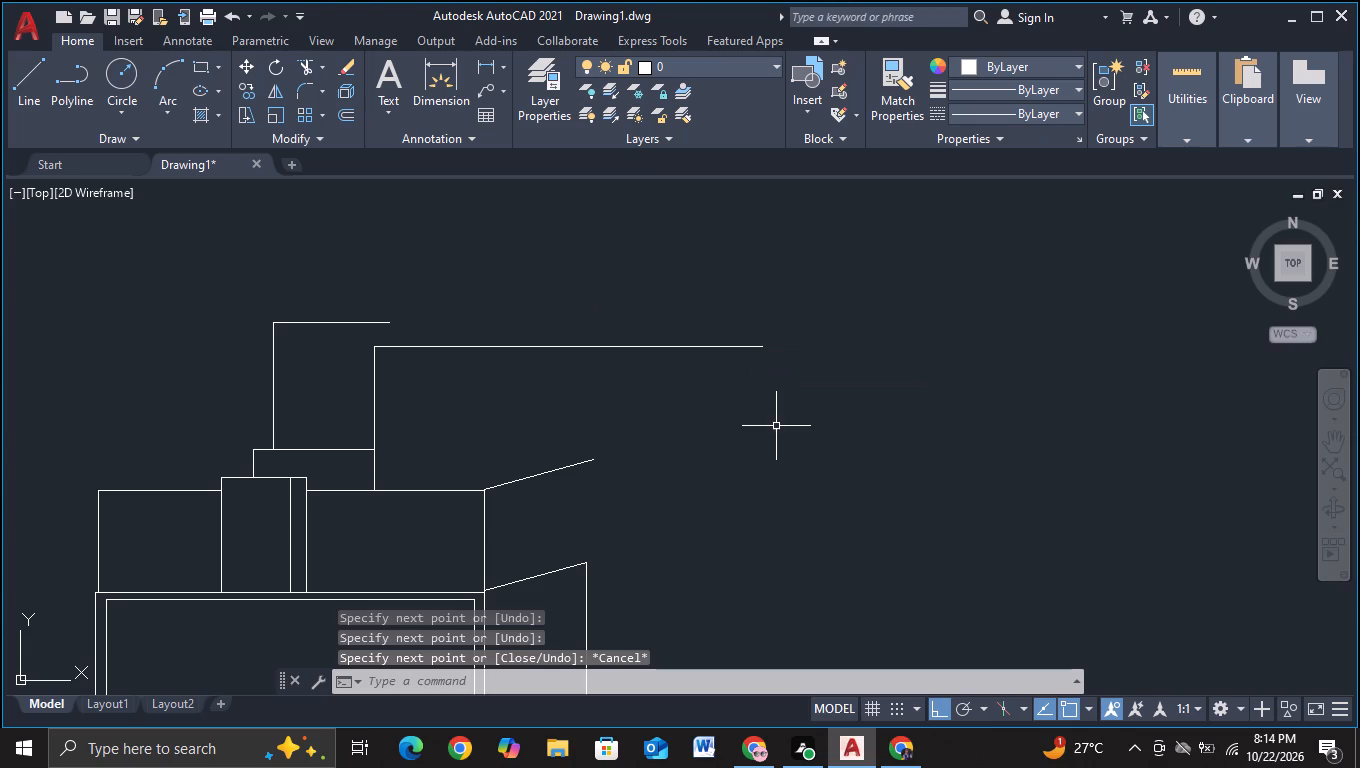
With Ortho off, draw a line about 13.4 long slanting up at 23° from the long horizontal line's right end.
{"action": "left_click", "coordinate": [19, 110]}
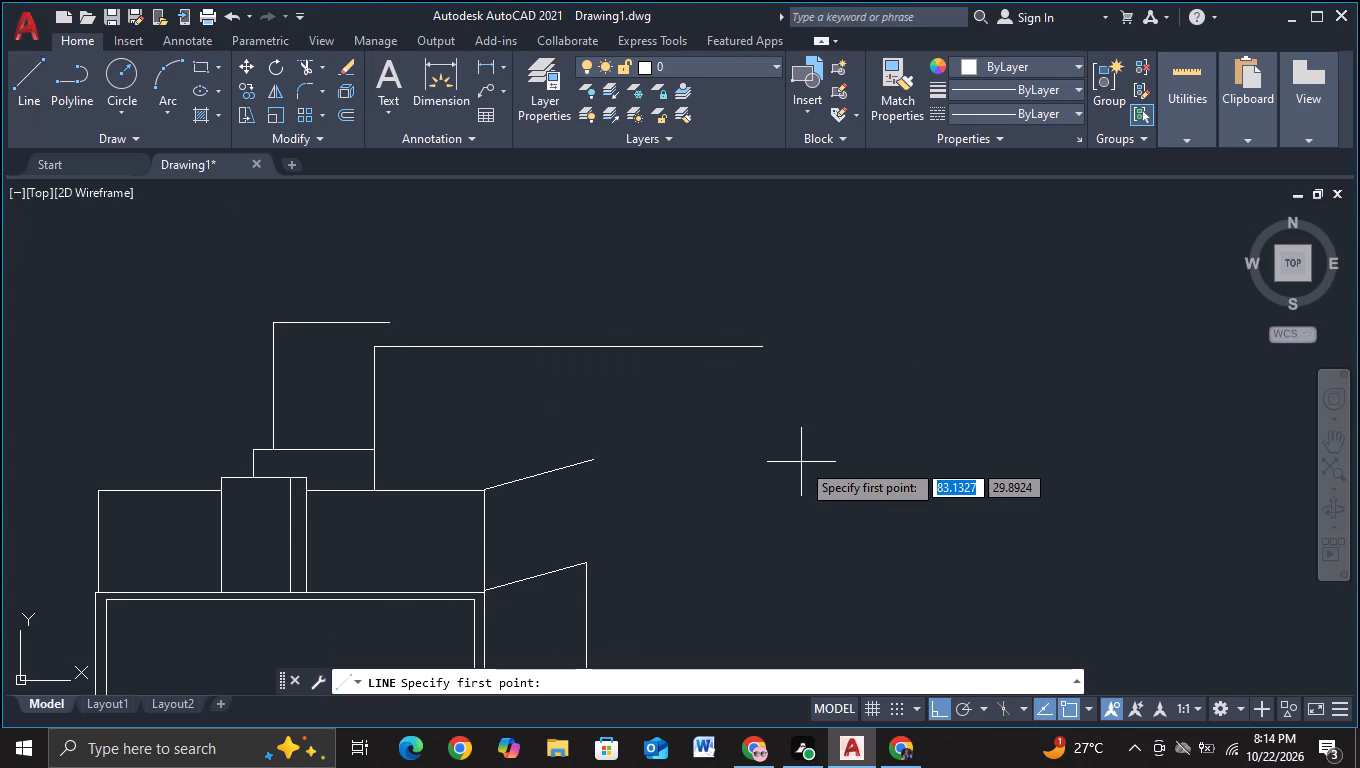
{"action": "key", "text": "F8"}
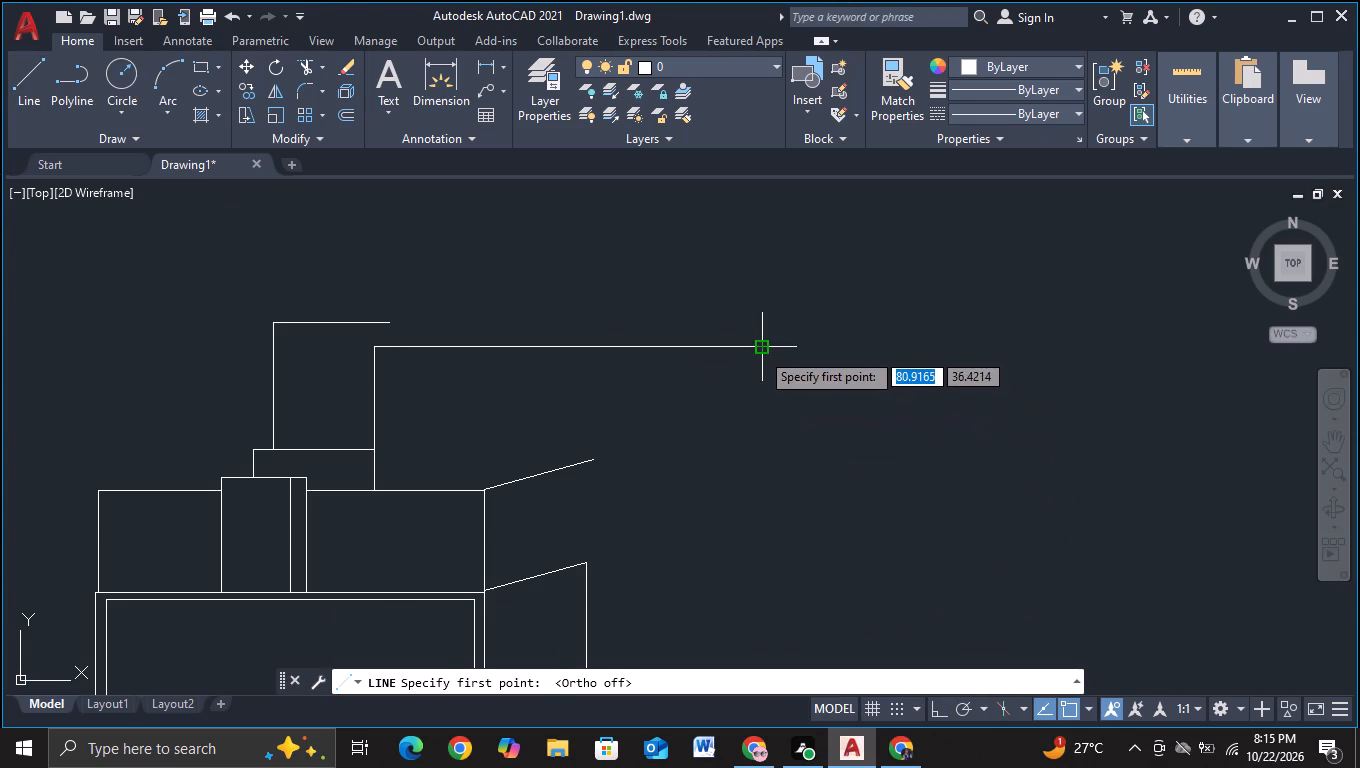
{"action": "left_click", "coordinate": [760, 351]}
{"action": "middle_click_drag", "start_coordinate": [822, 298], "coordinate": [467, 433]}
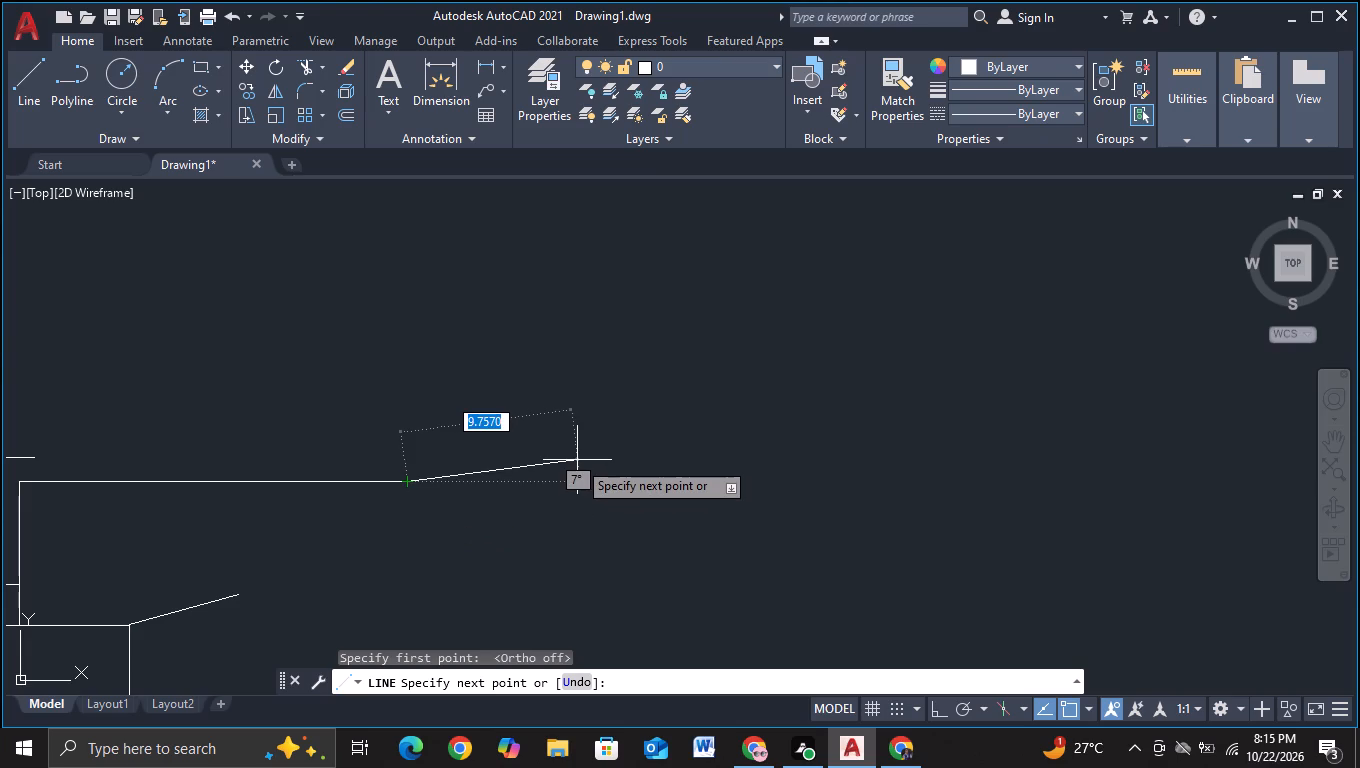
{"action": "key", "text": "Escape"}
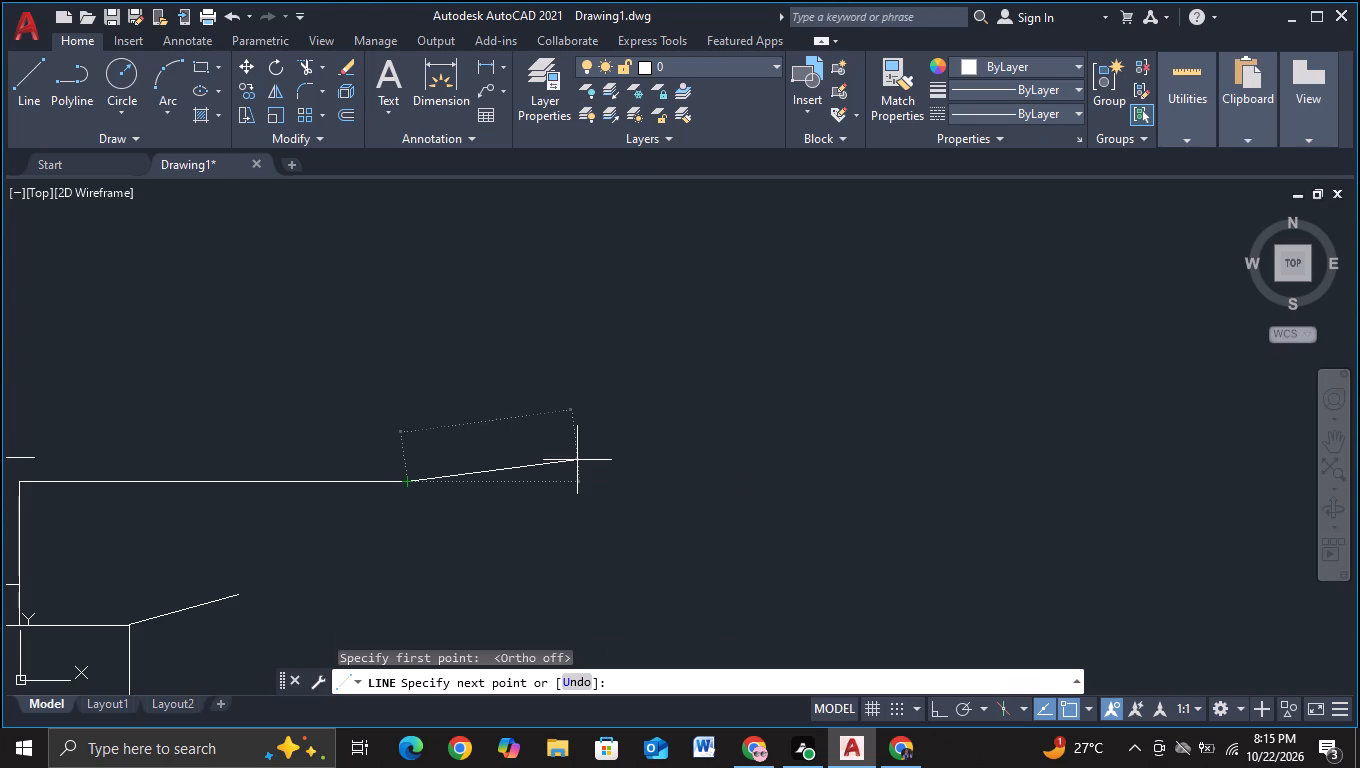
{"action": "left_click", "coordinate": [39, 85]}
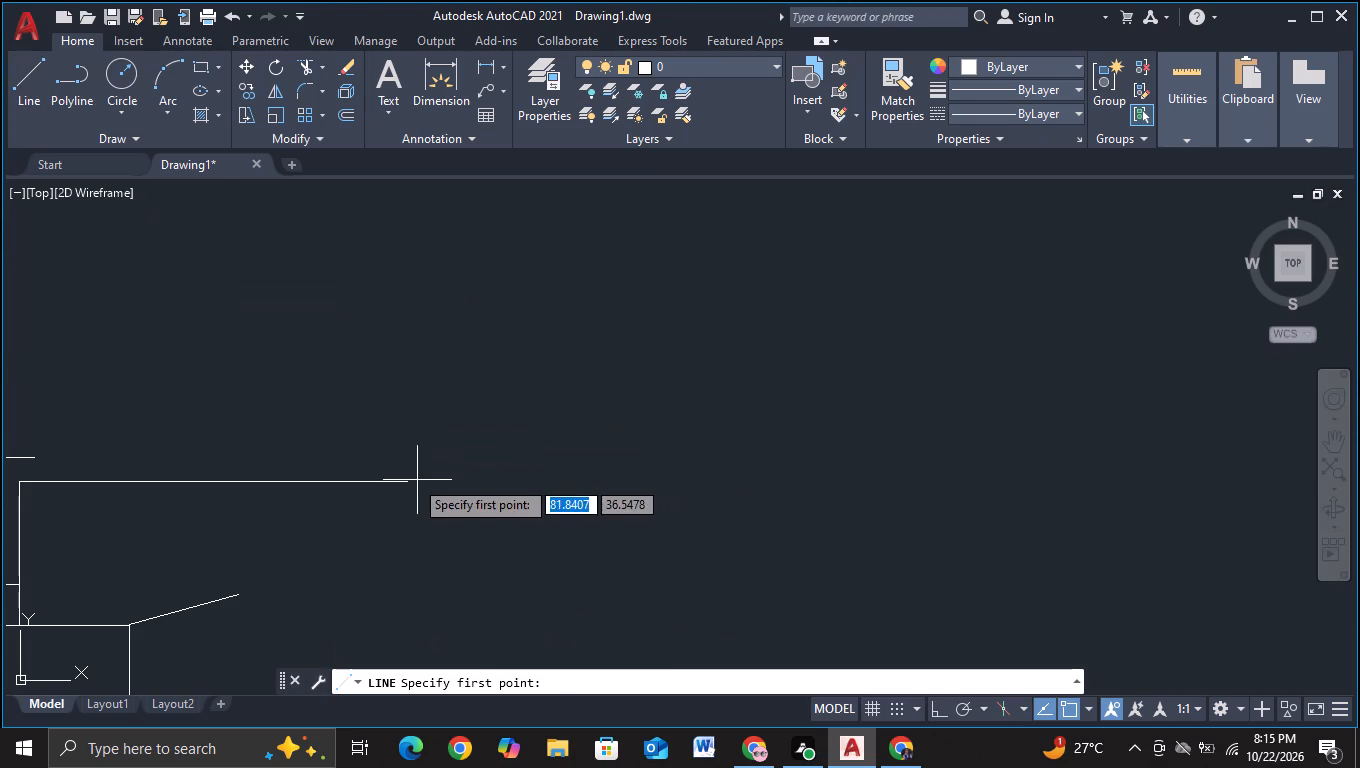
{"action": "left_click", "coordinate": [406, 475]}
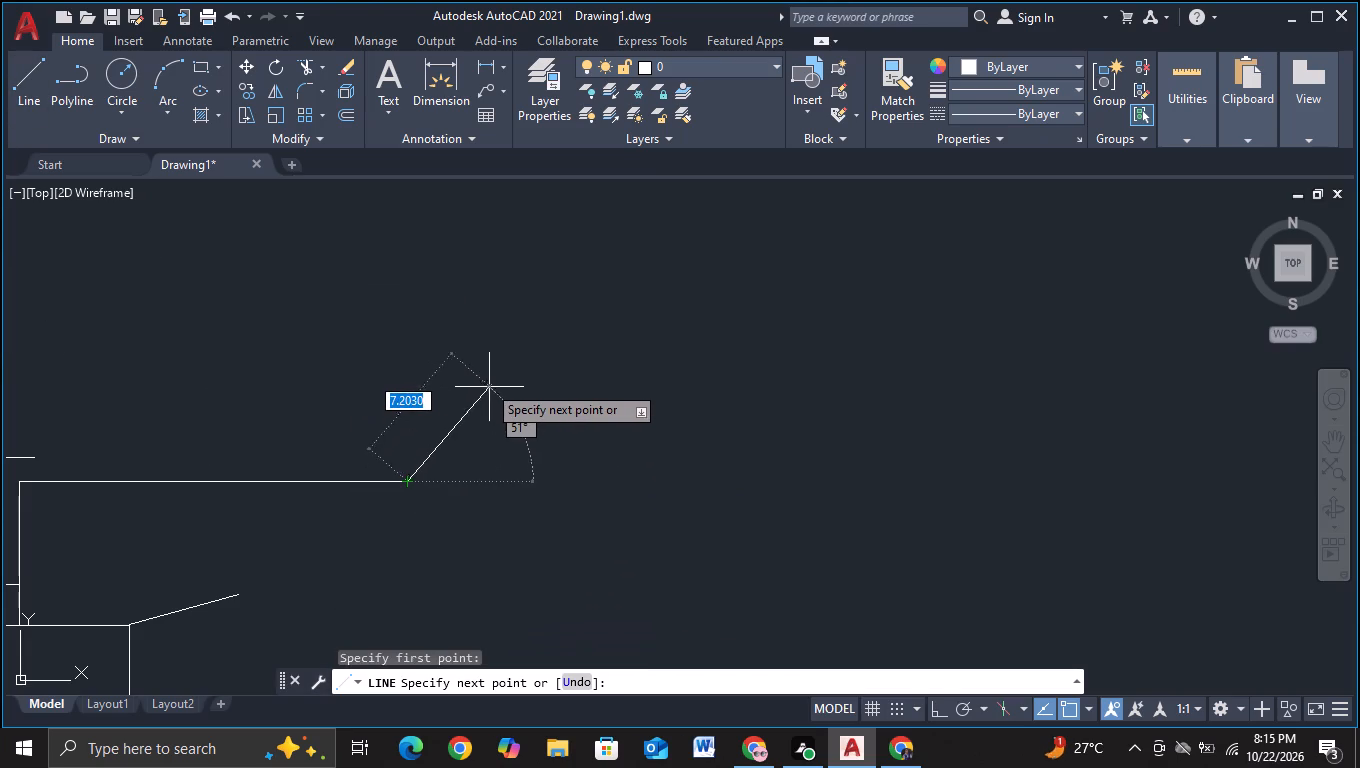
{"action": "left_click", "coordinate": [624, 392]}
{"action": "key", "text": "Escape"}
Draw a vertical line about 14.3 long upward from the long horizontal line's left end.
{"action": "scroll", "coordinate": [635, 428], "scroll_direction": "down", "scroll_amount": 3}
{"action": "middle_click_drag", "start_coordinate": [655, 509], "coordinate": [666, 454]}
{"action": "middle_click_drag", "start_coordinate": [620, 464], "coordinate": [591, 509]}
{"action": "middle_click_drag", "start_coordinate": [591, 509], "coordinate": [582, 474]}
{"action": "scroll", "coordinate": [582, 474], "scroll_direction": "up", "scroll_amount": 1}
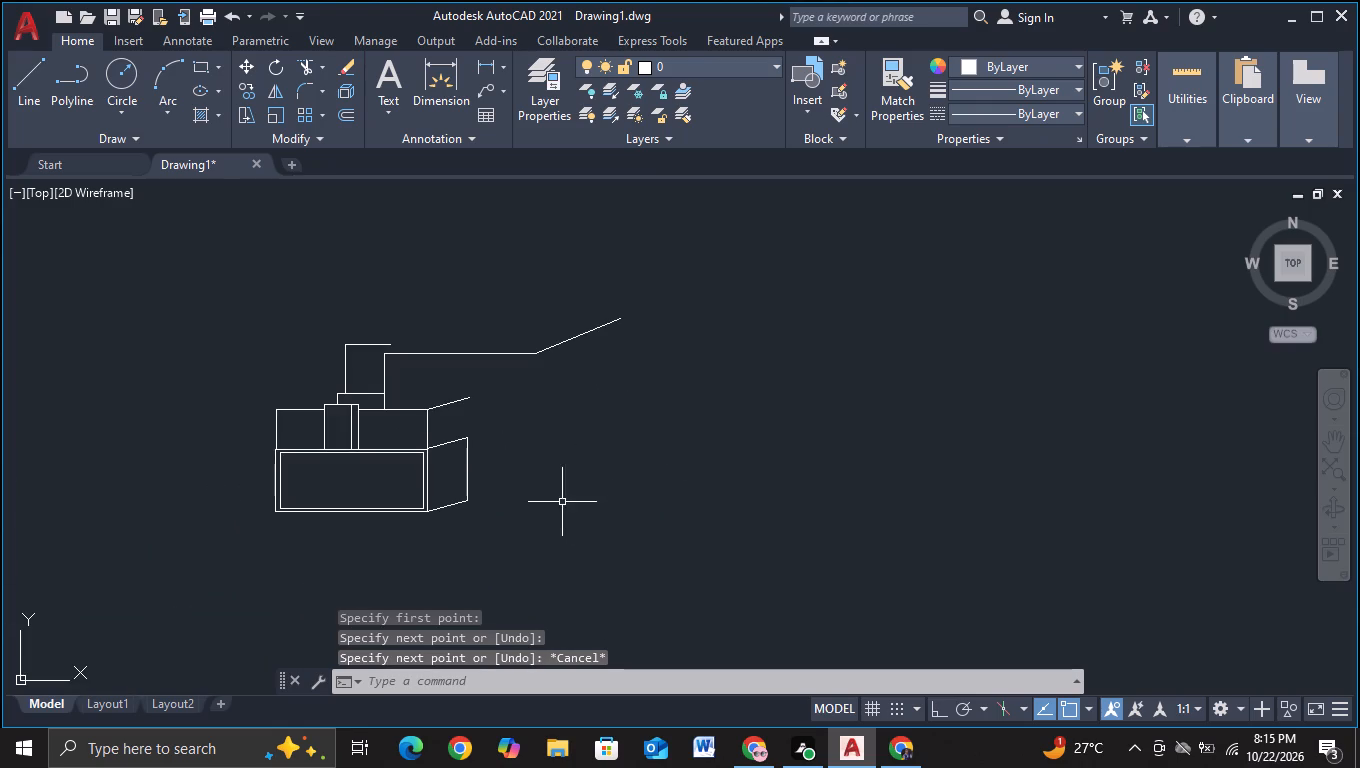
{"action": "middle_click_drag", "start_coordinate": [569, 475], "coordinate": [552, 494]}
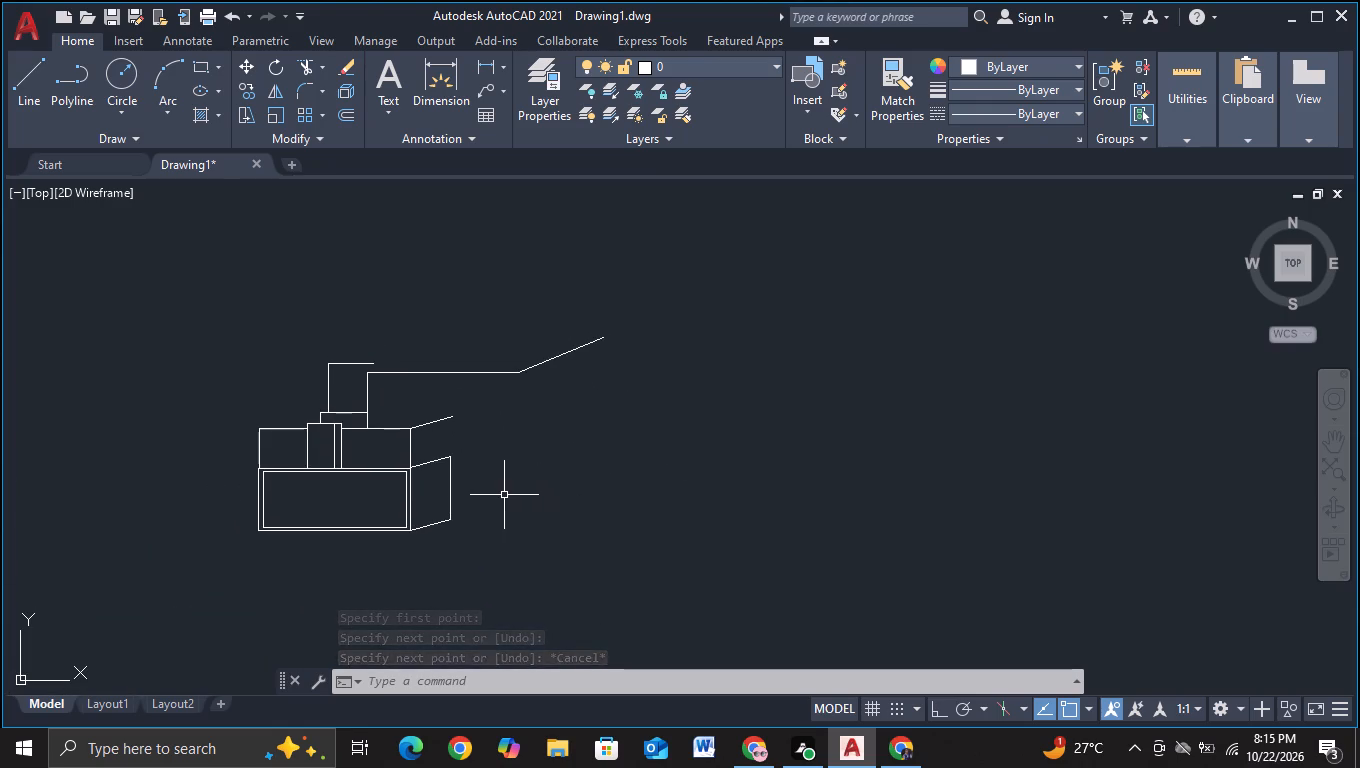
{"action": "middle_click_drag", "start_coordinate": [501, 480], "coordinate": [501, 501]}
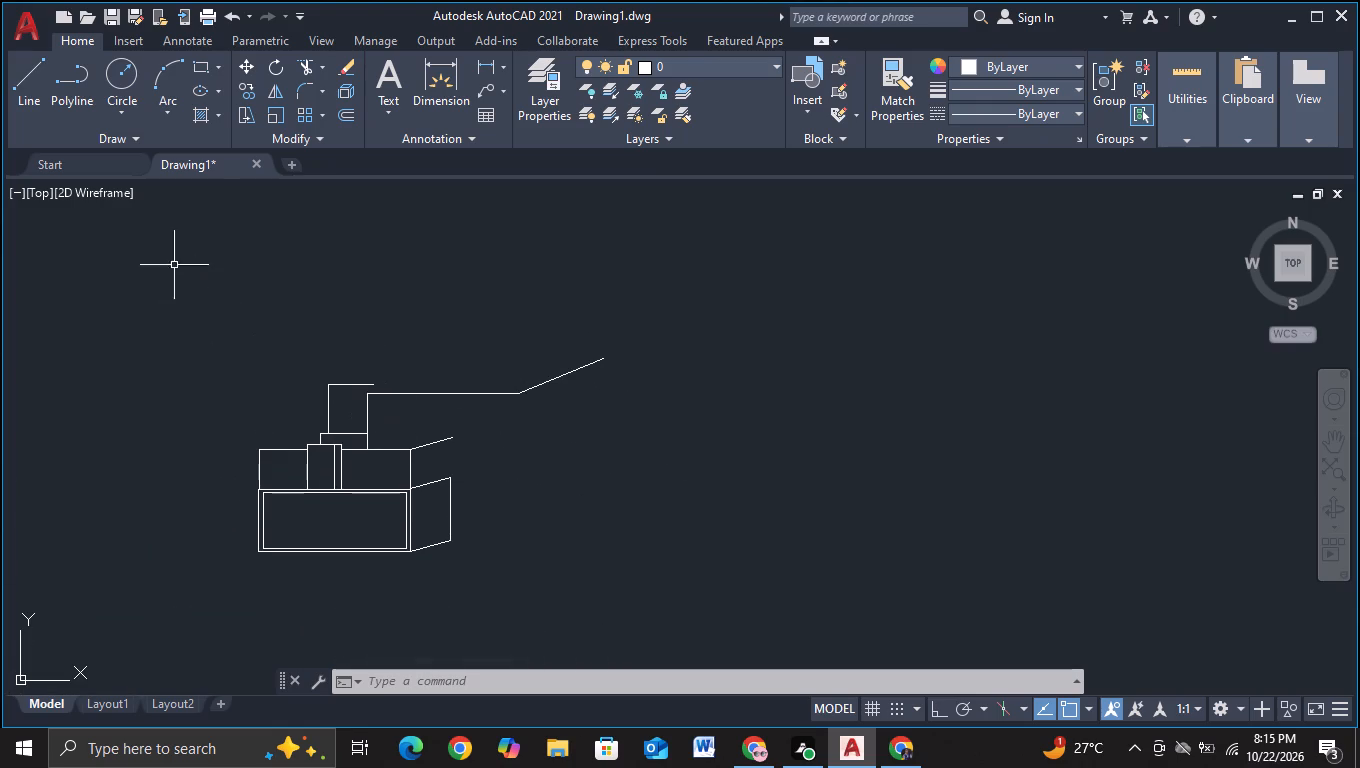
{"action": "left_click", "coordinate": [47, 116]}
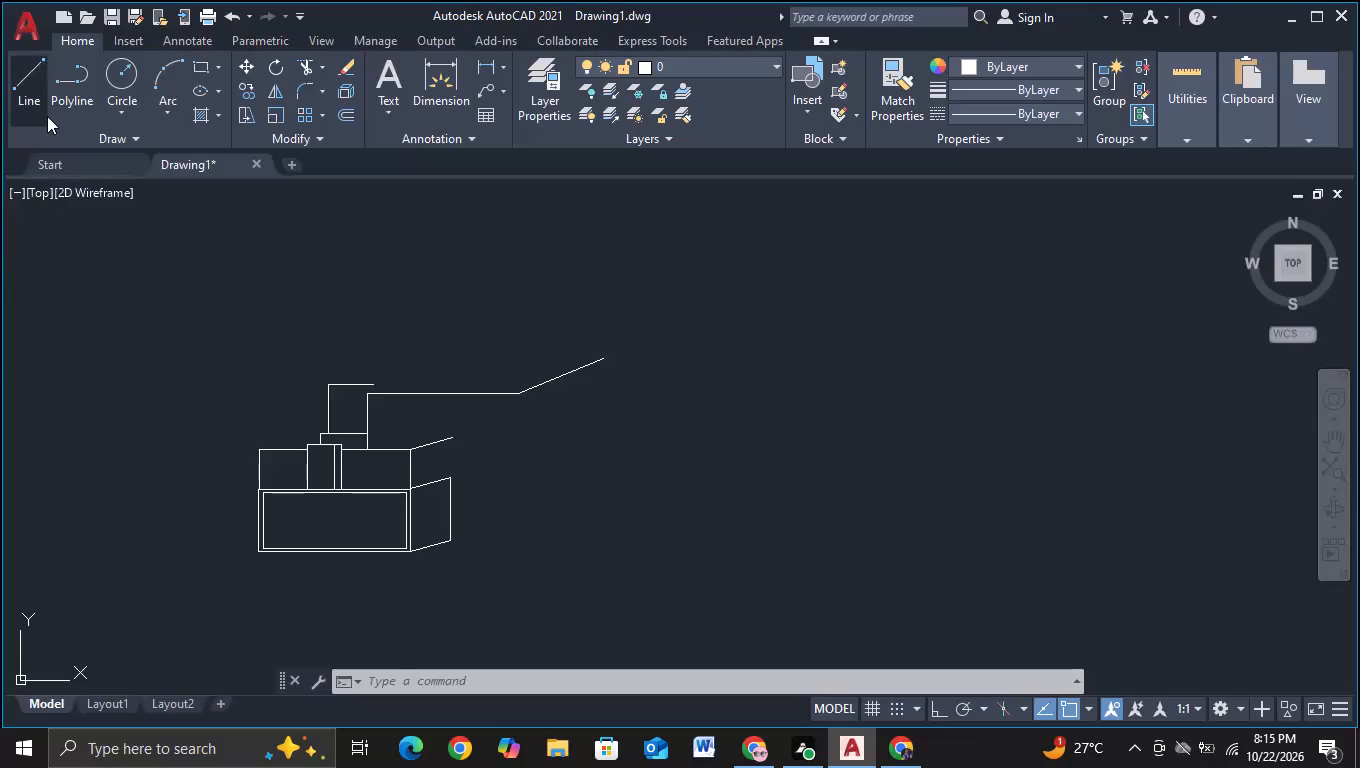
{"action": "left_click", "coordinate": [366, 395]}
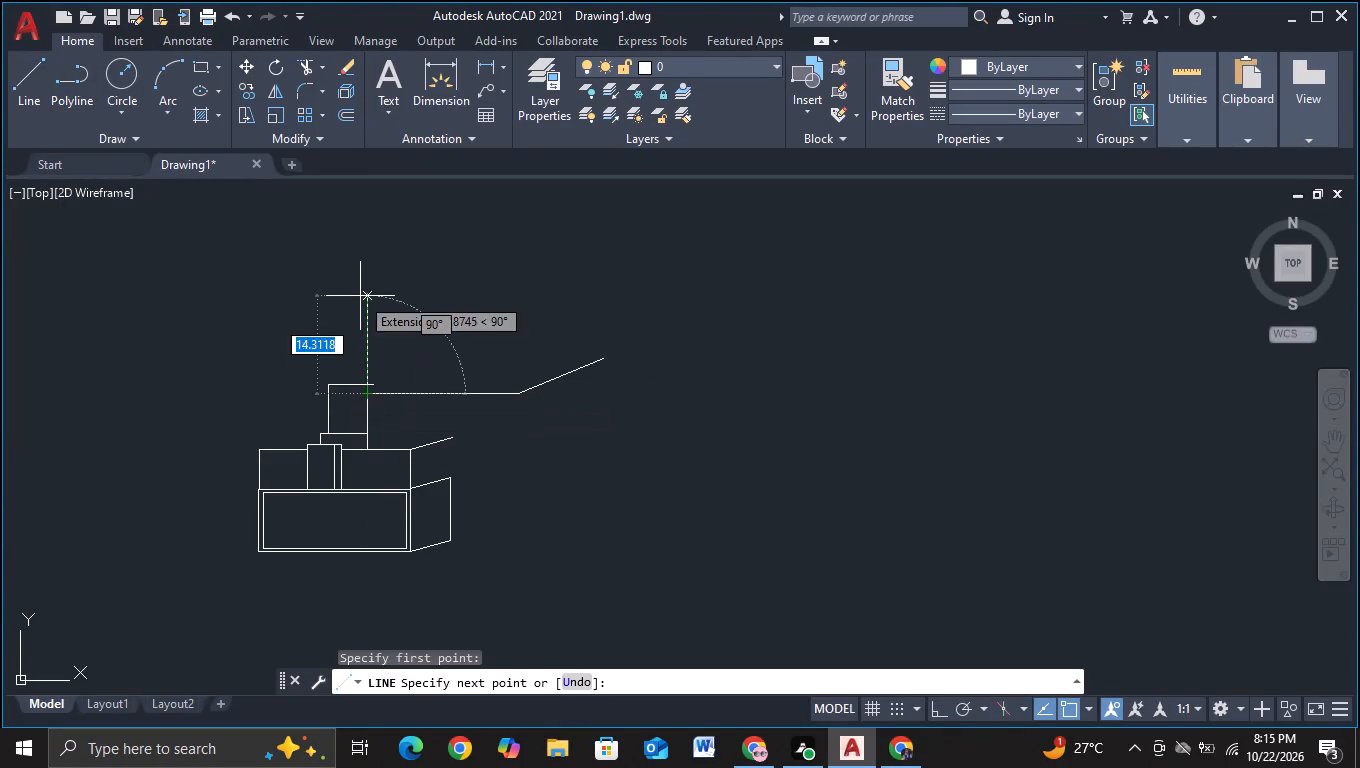
{"action": "left_click", "coordinate": [360, 296]}
{"action": "key", "text": "Escape"}
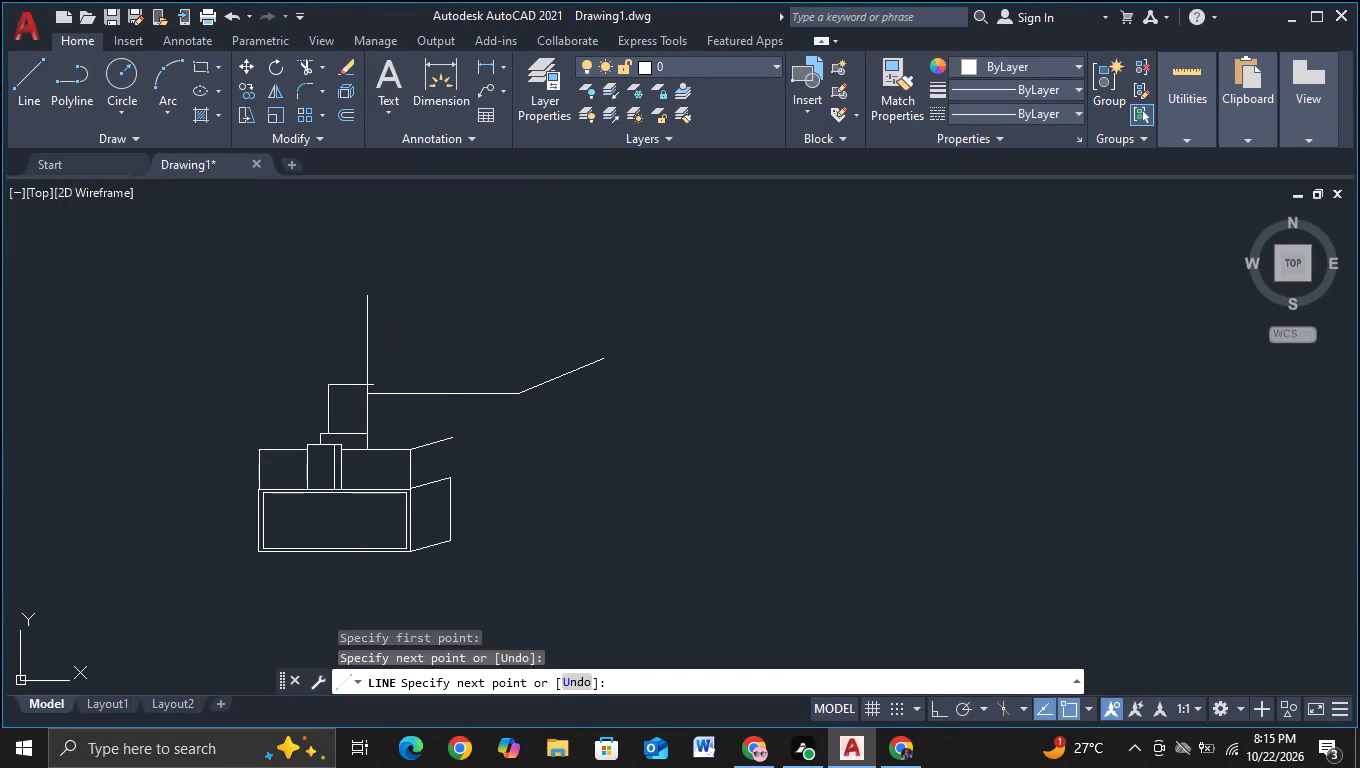
{"action": "key", "text": "Escape"}
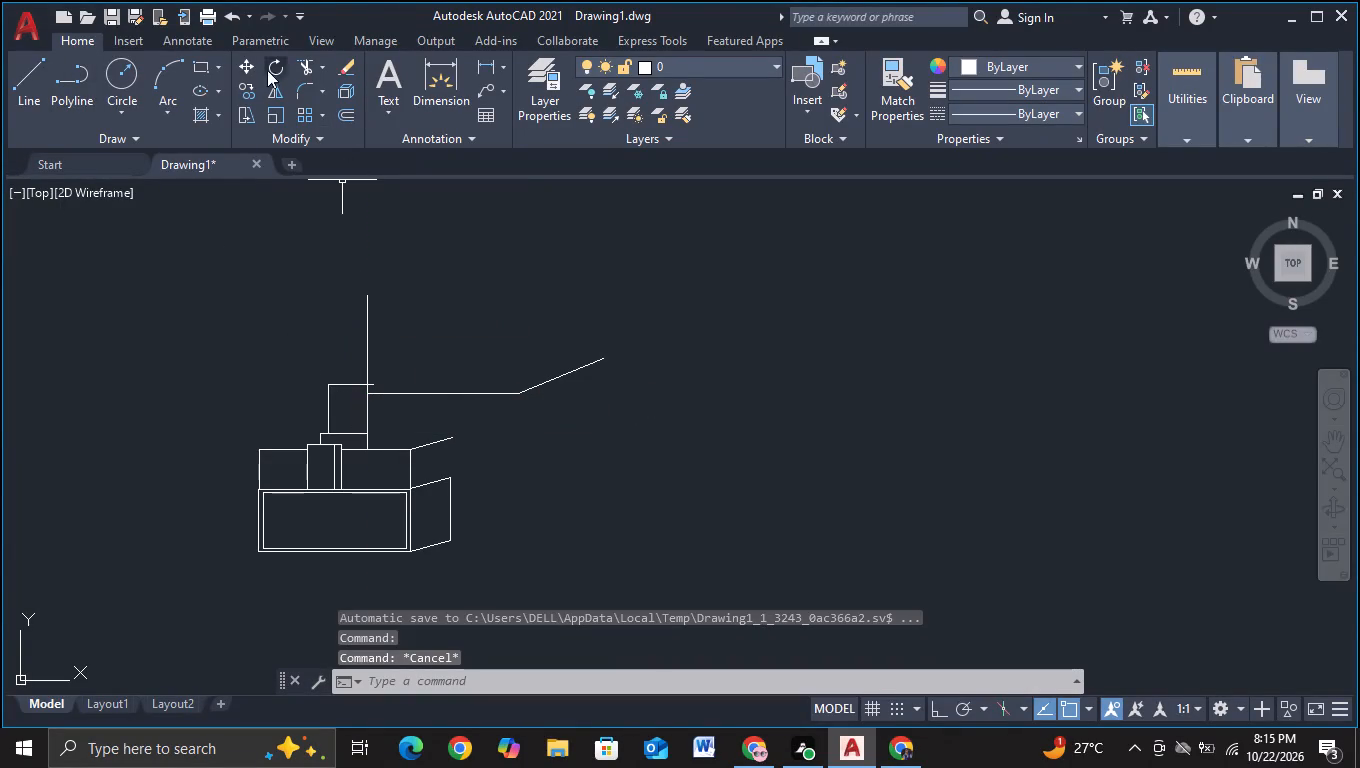
Trim the overhanging end of the upper box's top edge where it passes the tall vertical line.
{"action": "left_click", "coordinate": [310, 64]}
{"action": "scroll", "coordinate": [406, 370], "scroll_direction": "up", "scroll_amount": 1}
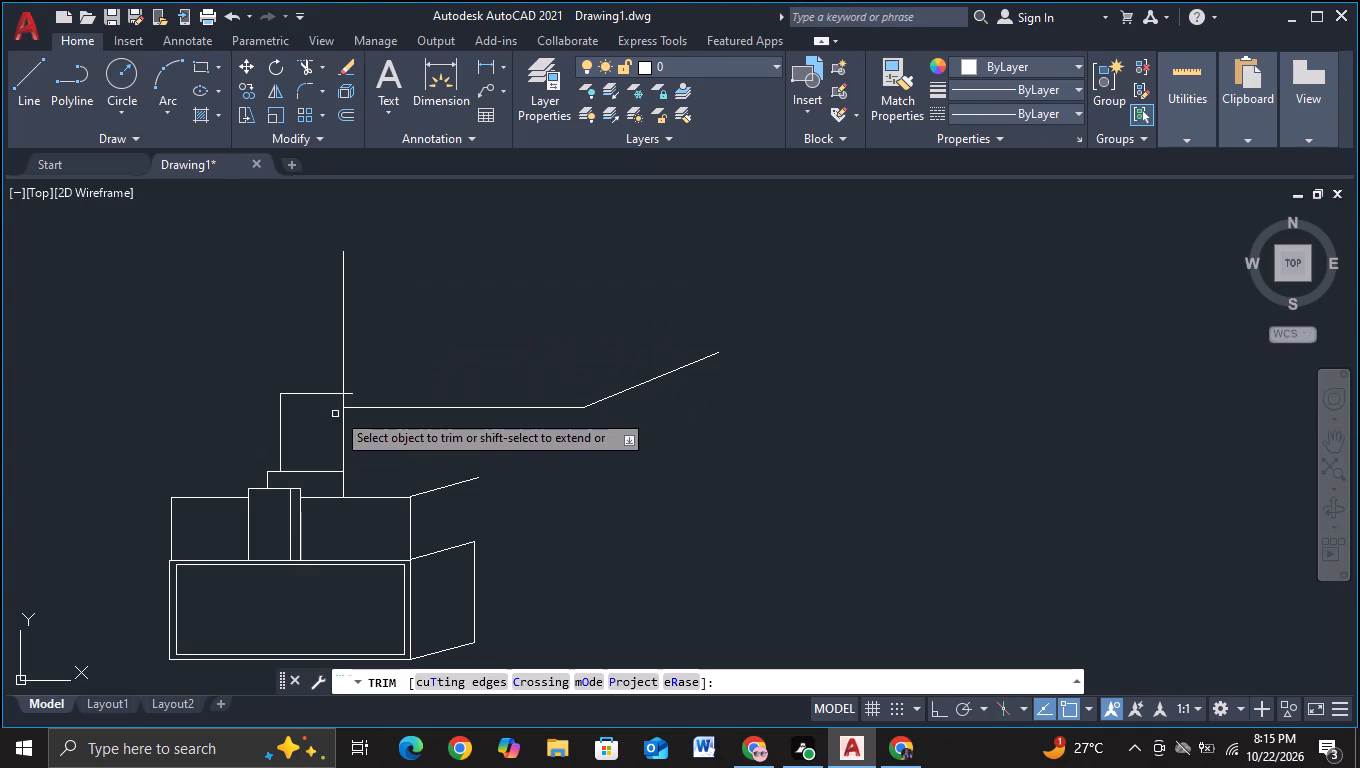
{"action": "left_click", "coordinate": [352, 394]}
{"action": "key", "text": "Escape"}
Copy the tall vertical line horizontally to the right above the long horizontal line, with Ortho on.
{"action": "left_click", "coordinate": [14, 92]}
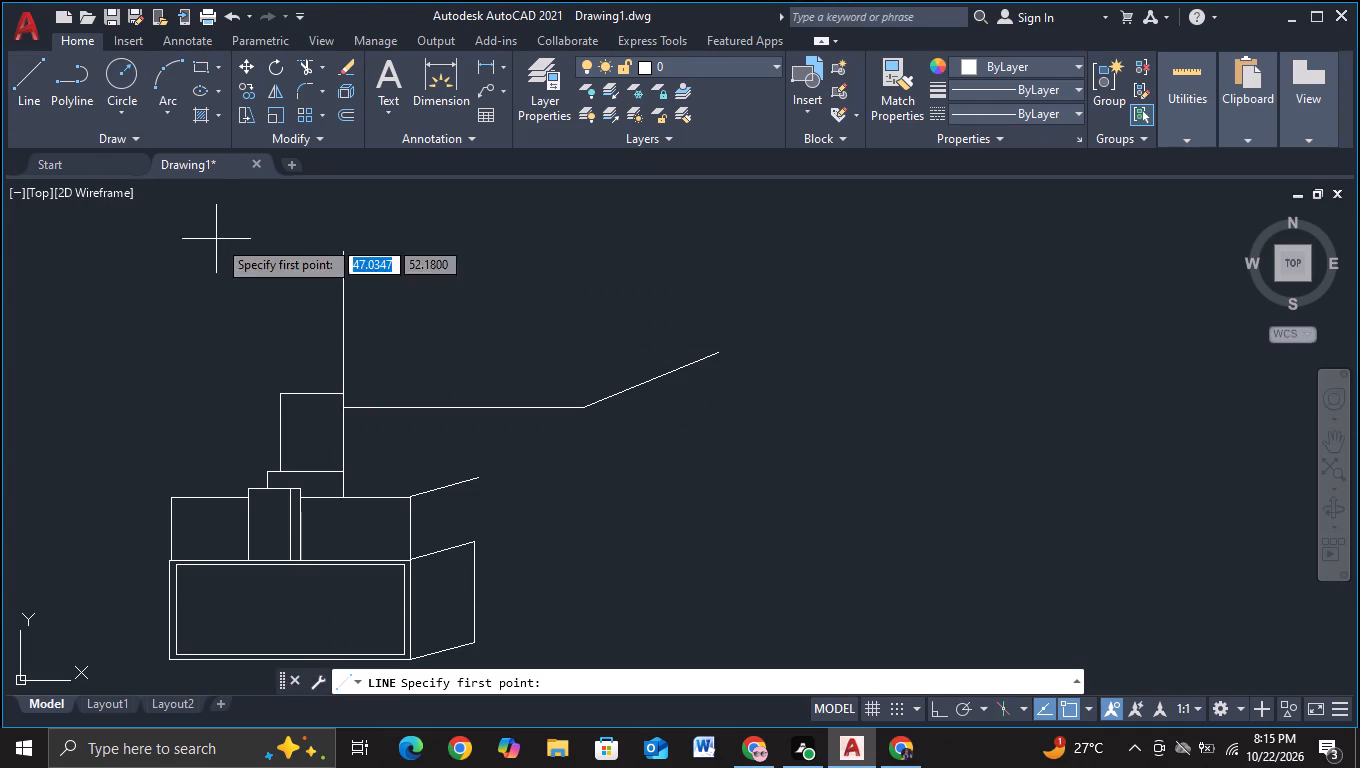
{"action": "key", "text": "Escape"}
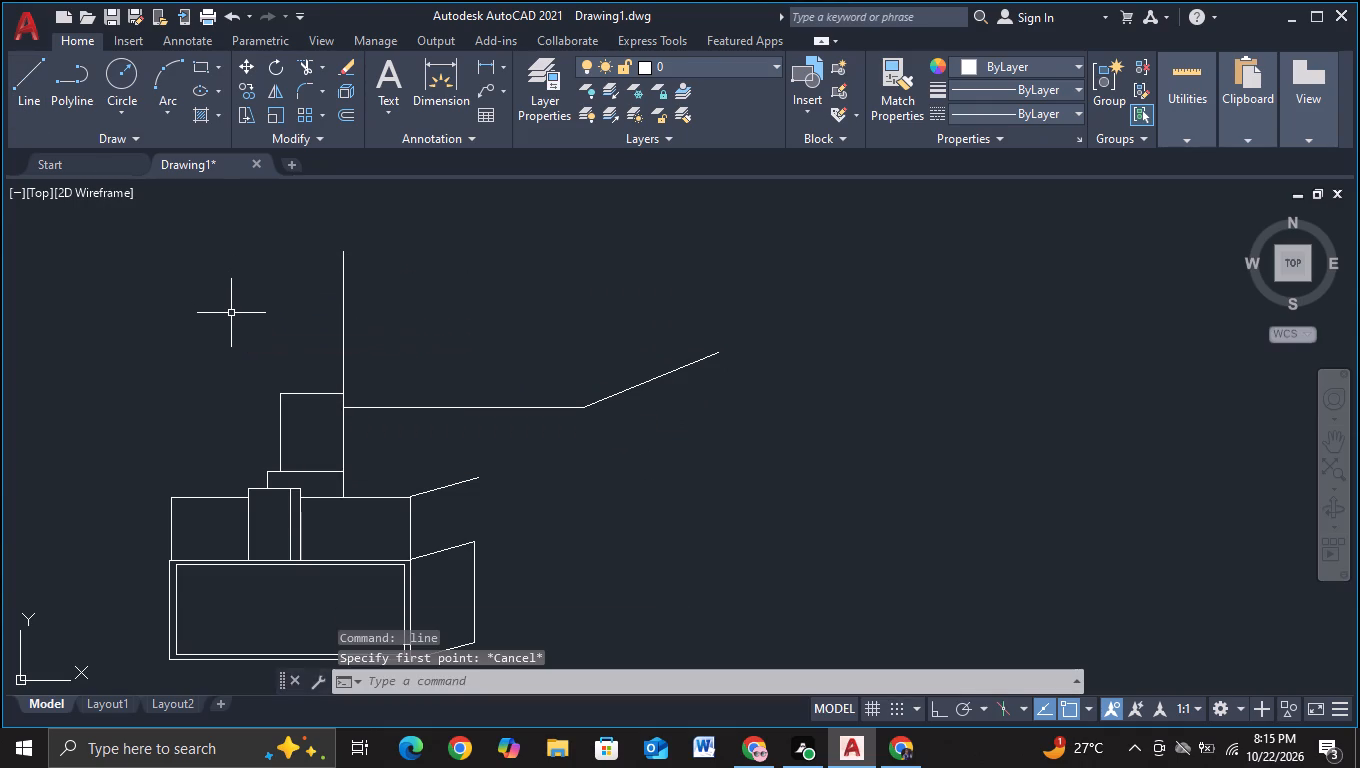
{"action": "left_click", "coordinate": [343, 317]}
{"action": "key", "text": "c"}
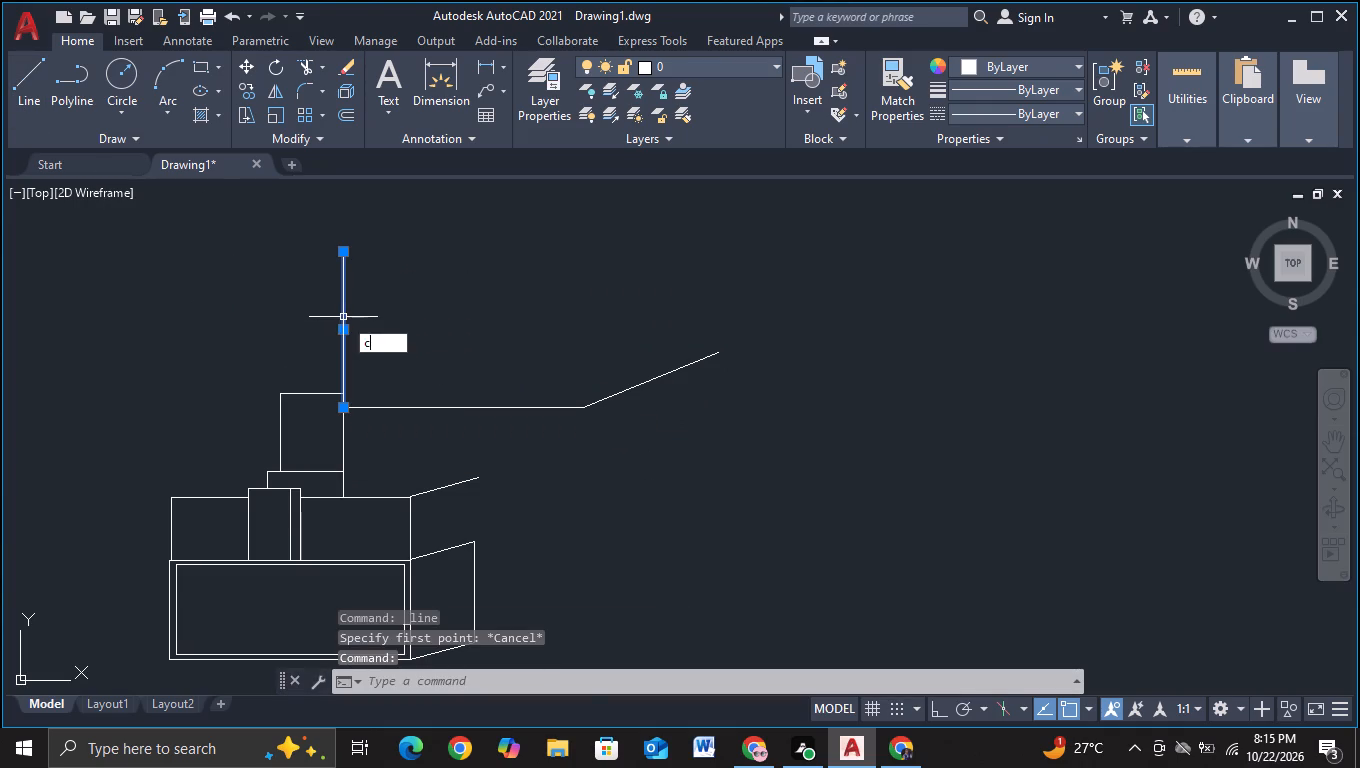
{"action": "left_click", "coordinate": [447, 375]}
{"action": "left_click", "coordinate": [320, 325]}
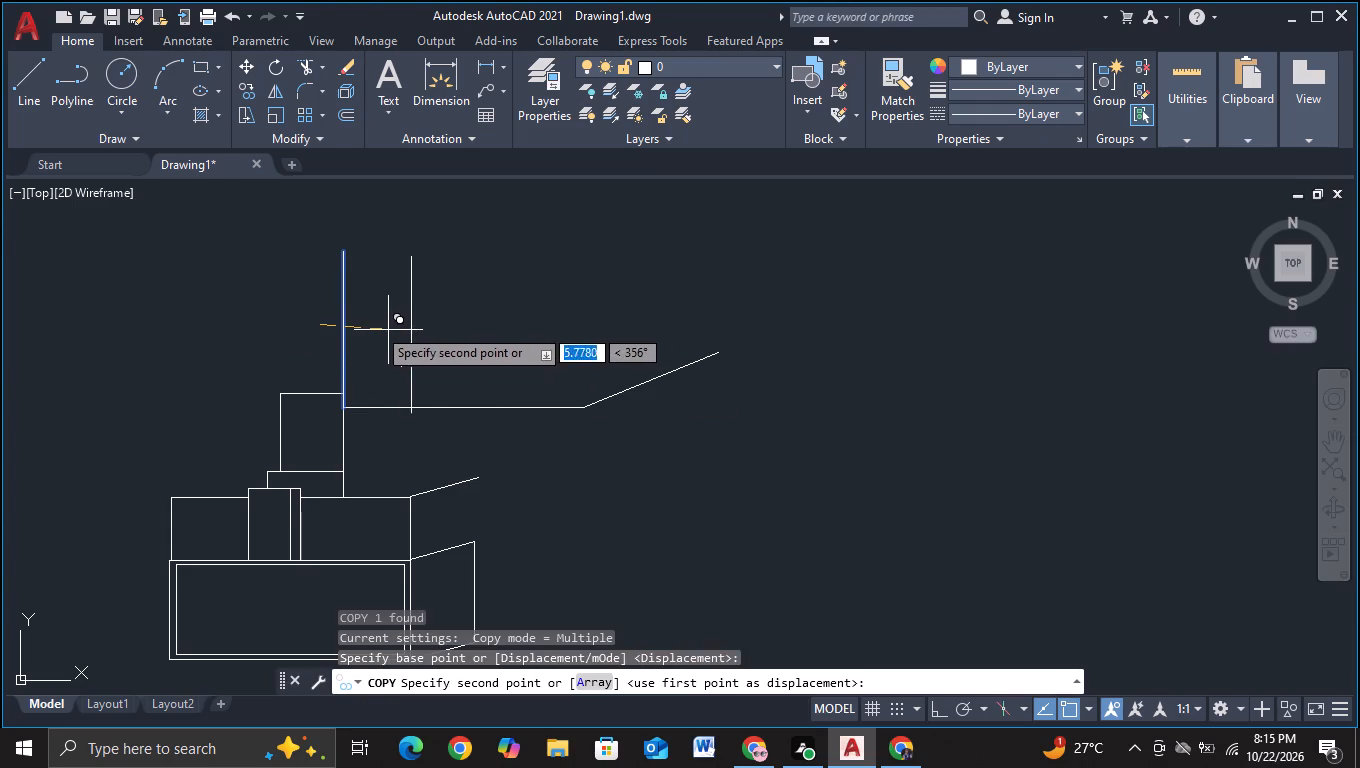
{"action": "key", "text": "F8"}
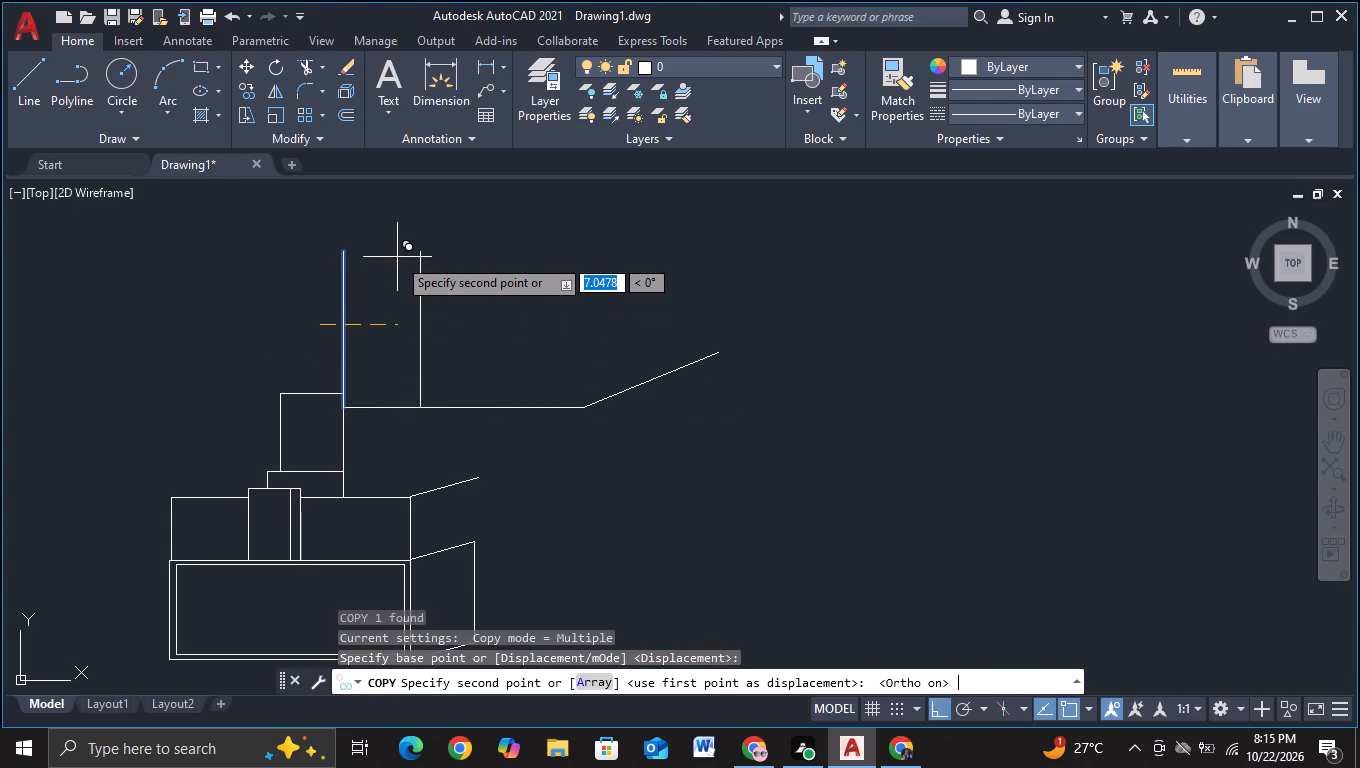
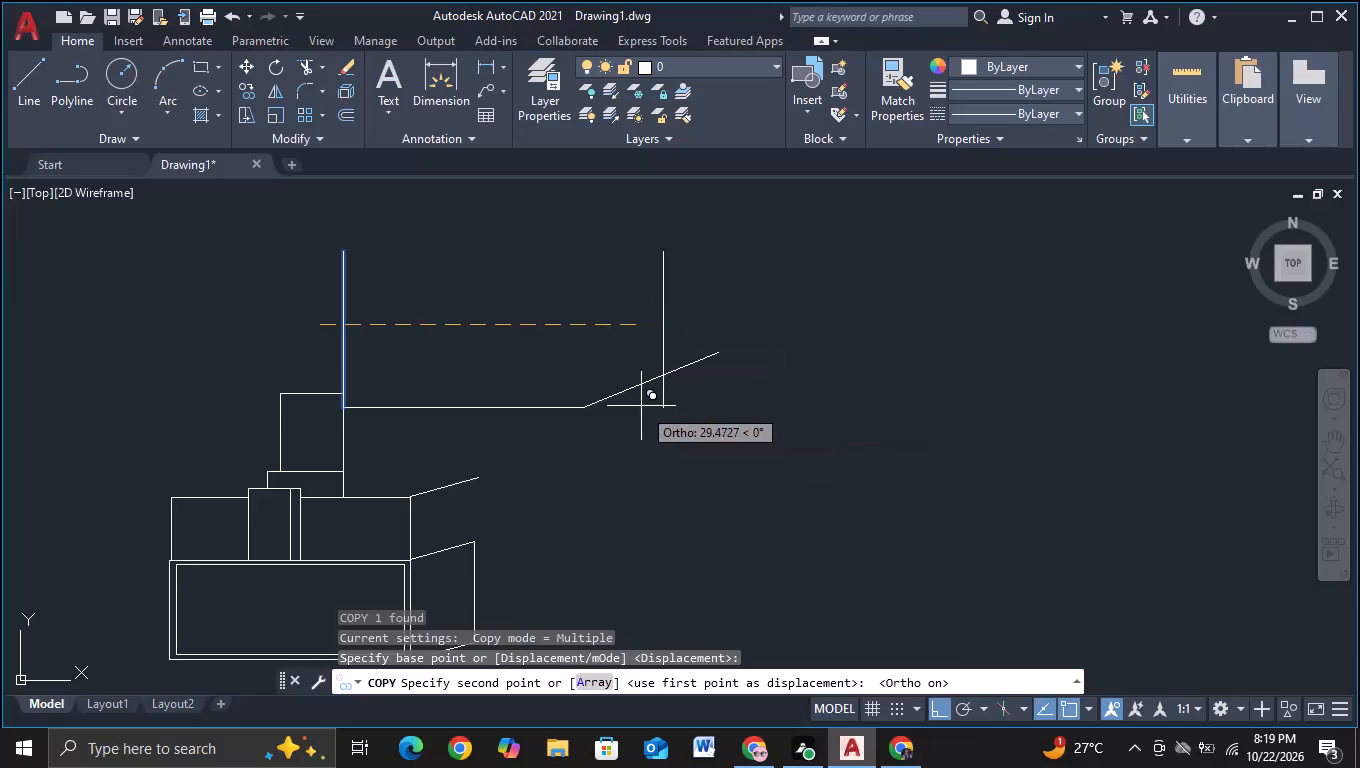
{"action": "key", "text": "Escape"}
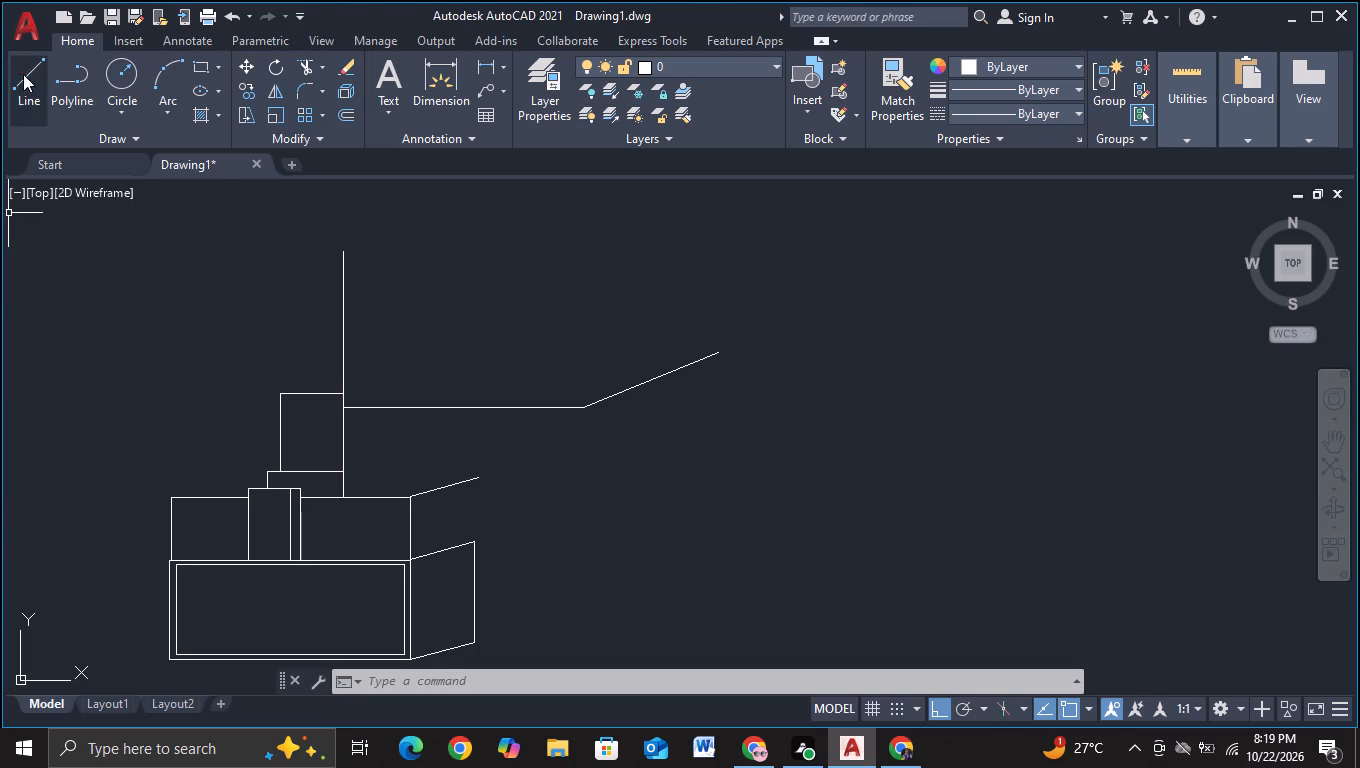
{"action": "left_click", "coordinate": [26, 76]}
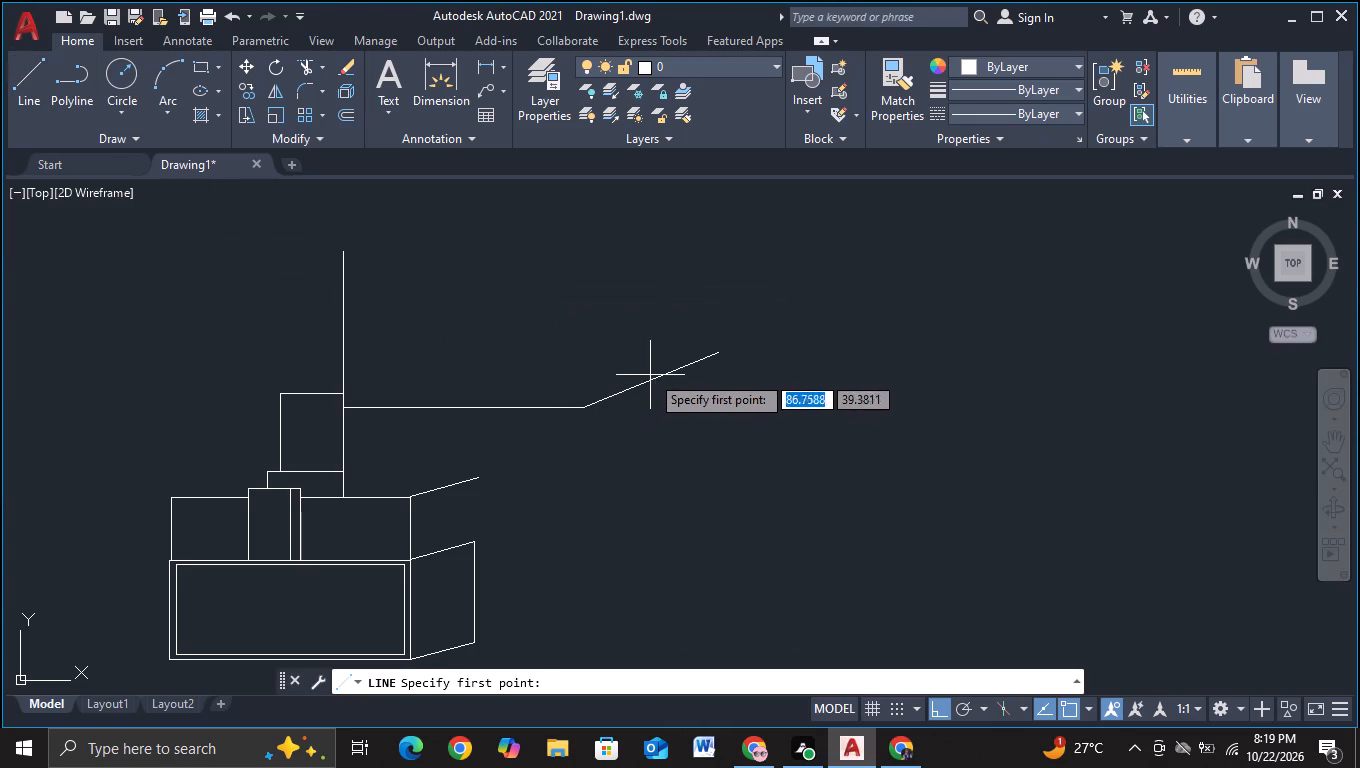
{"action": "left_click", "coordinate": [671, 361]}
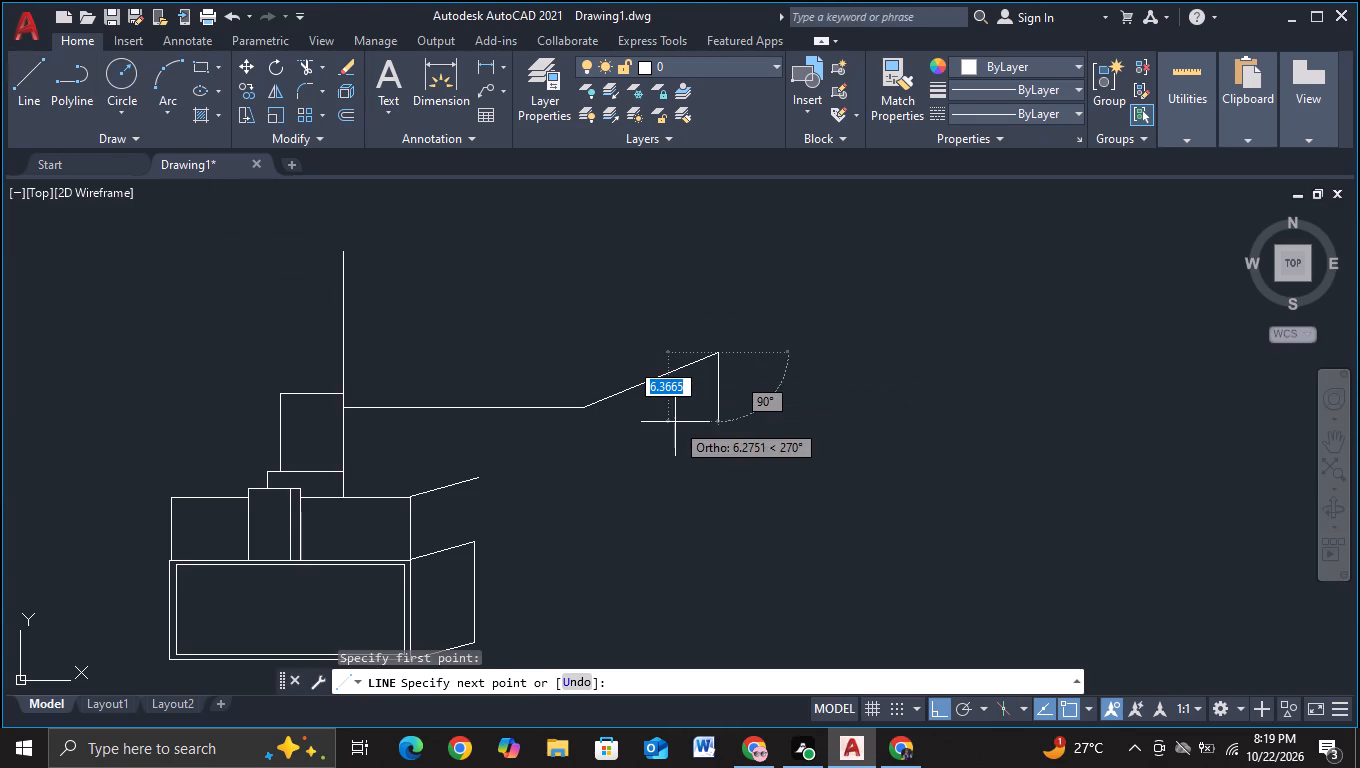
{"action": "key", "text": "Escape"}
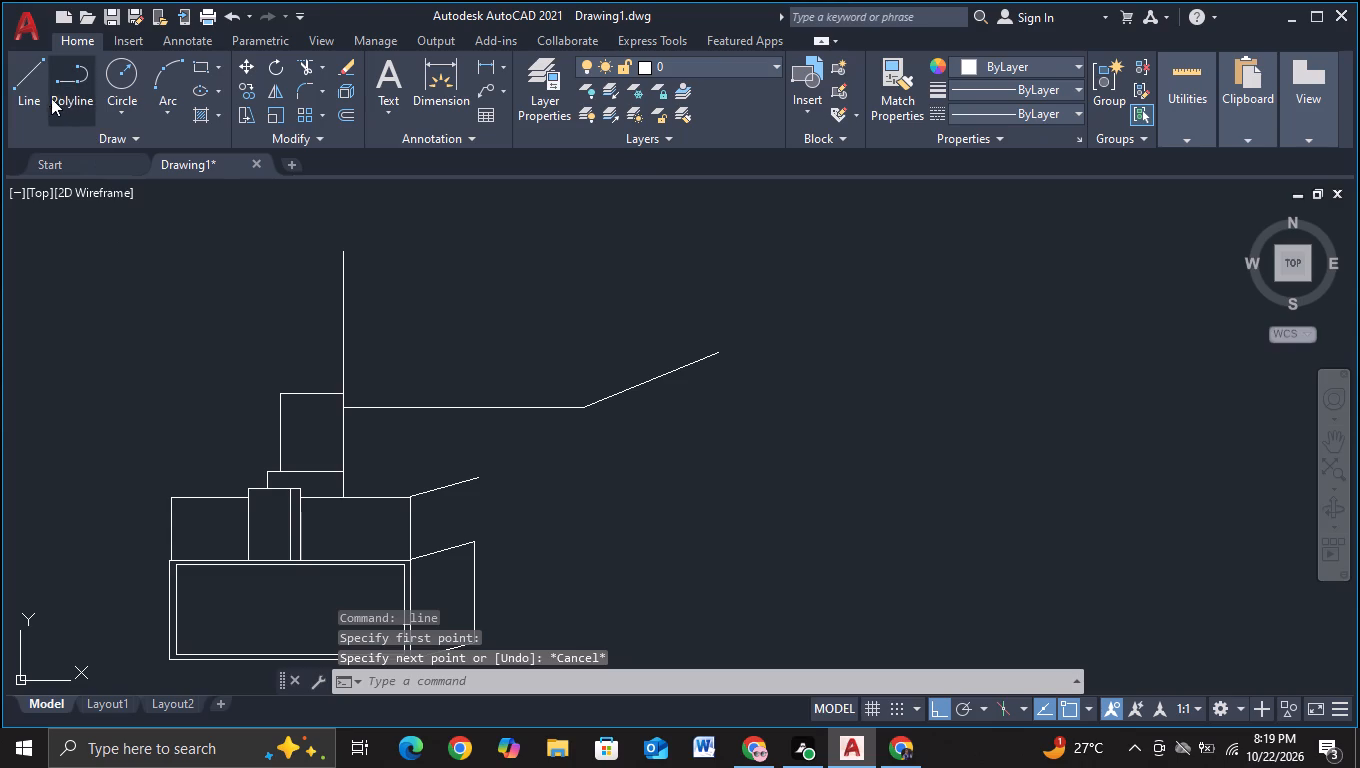
With Ortho on, draw a vertical line down across the upper slanted line, continuing about 21.6 horizontally left past the lower slanted line.
{"action": "left_click", "coordinate": [28, 102]}
{"action": "key", "text": "F8"}
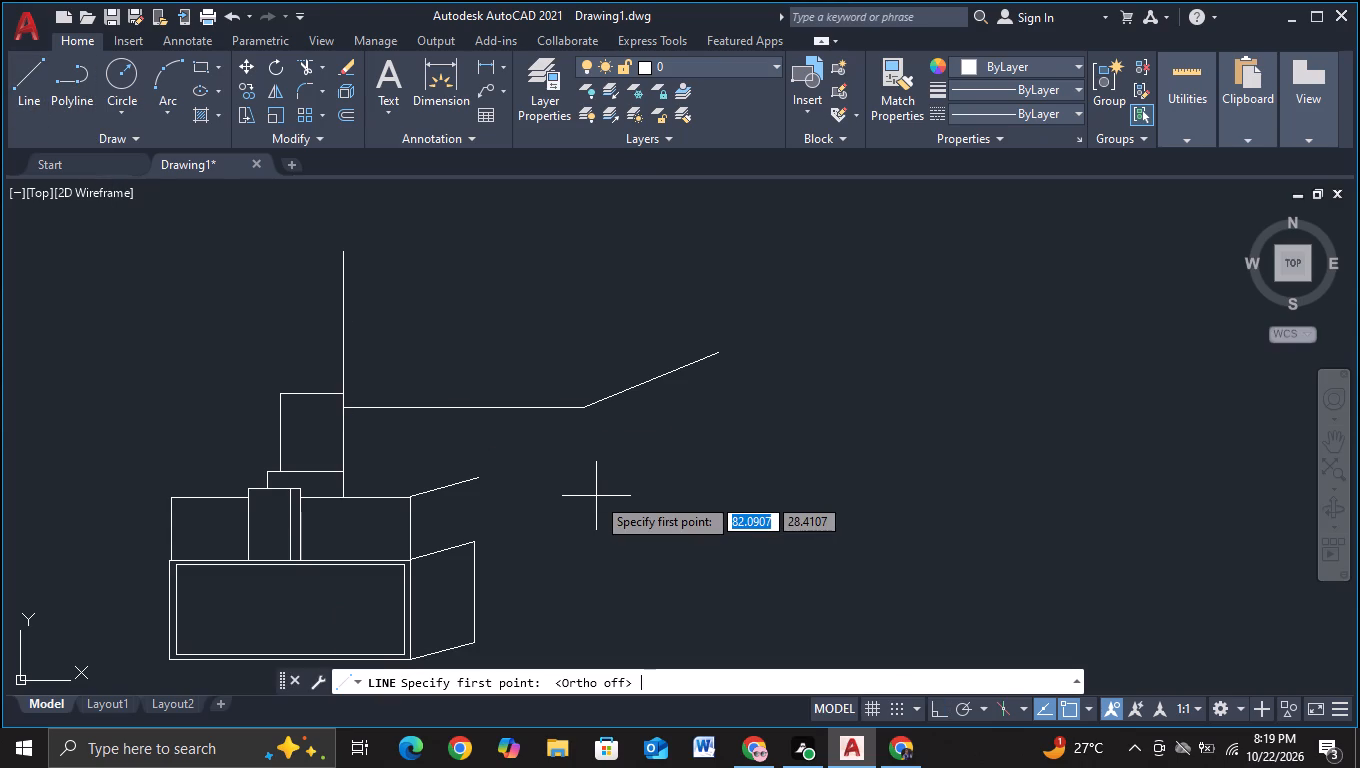
{"action": "left_click", "coordinate": [653, 345]}
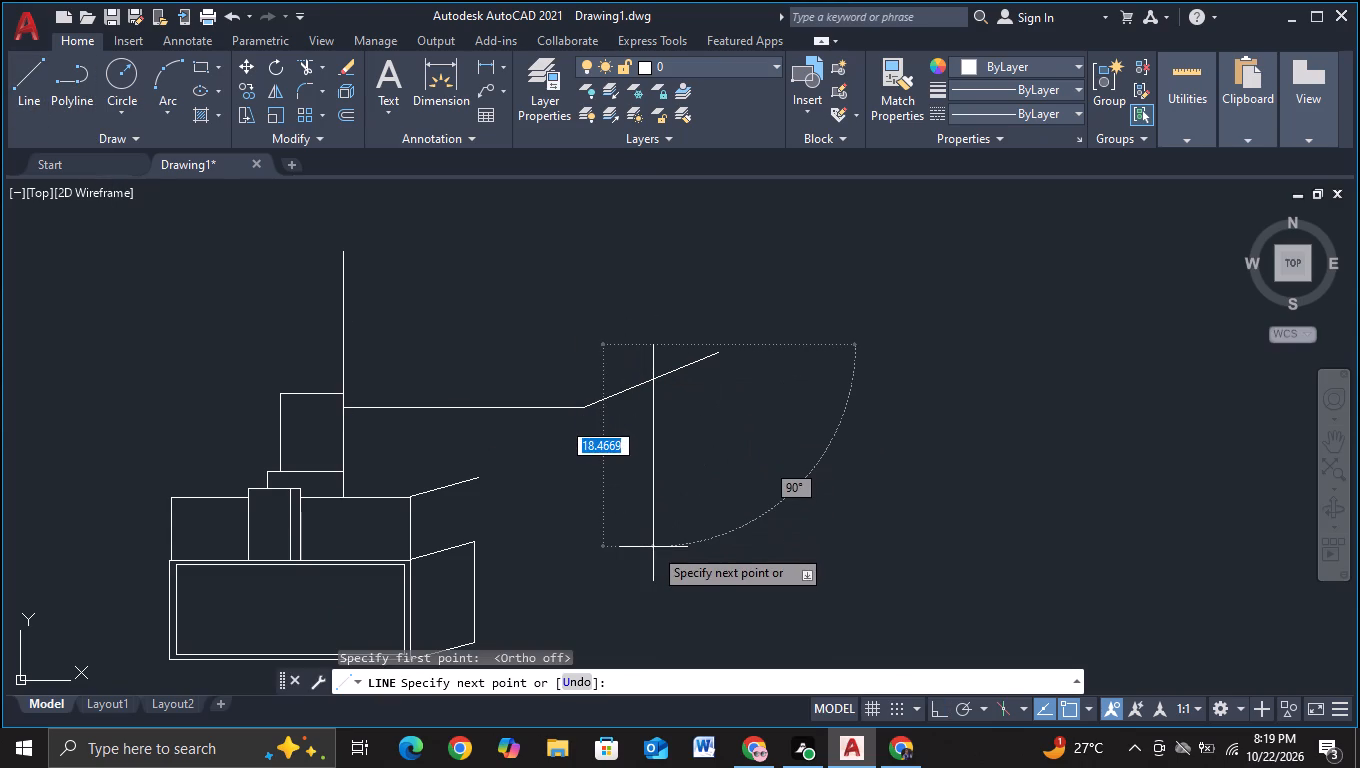
{"action": "key", "text": "F8"}
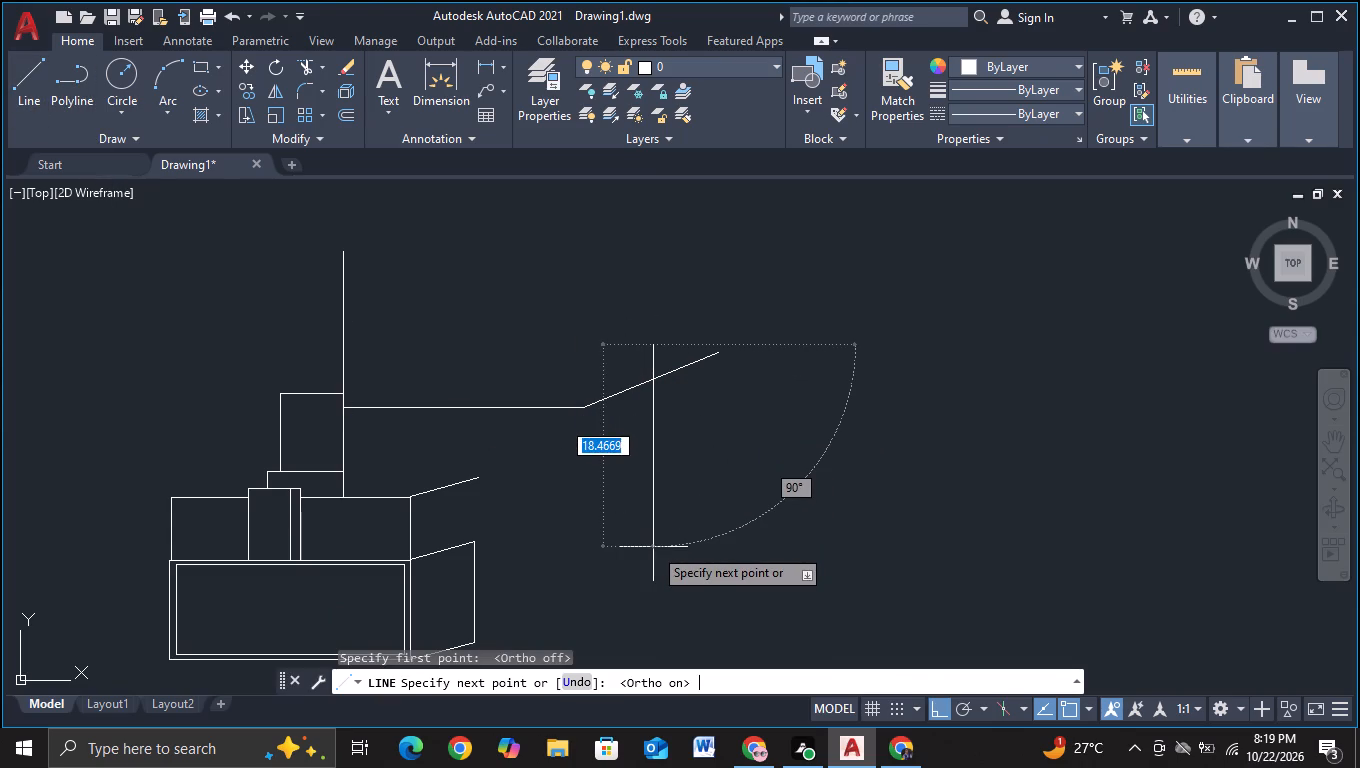
{"action": "left_click", "coordinate": [641, 479]}
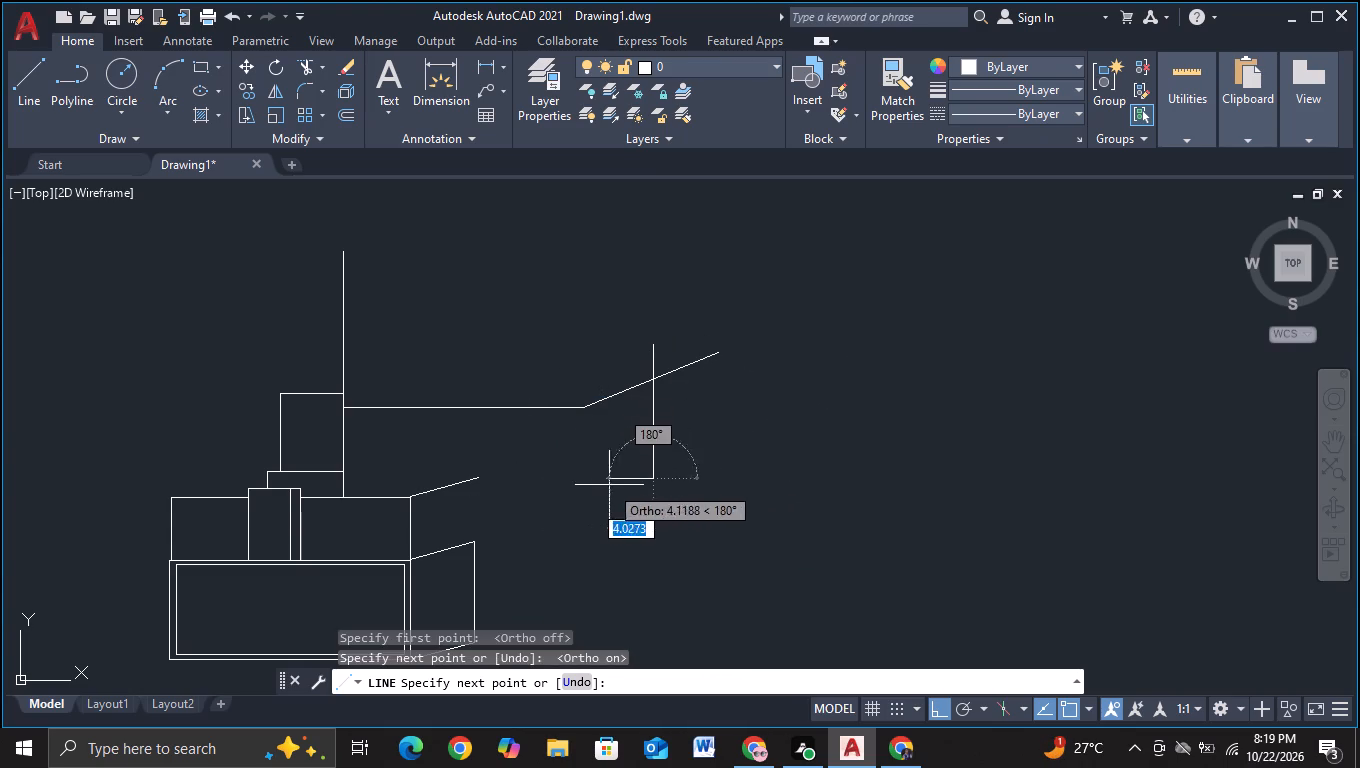
{"action": "scroll", "coordinate": [625, 505], "scroll_direction": "up", "scroll_amount": 3}
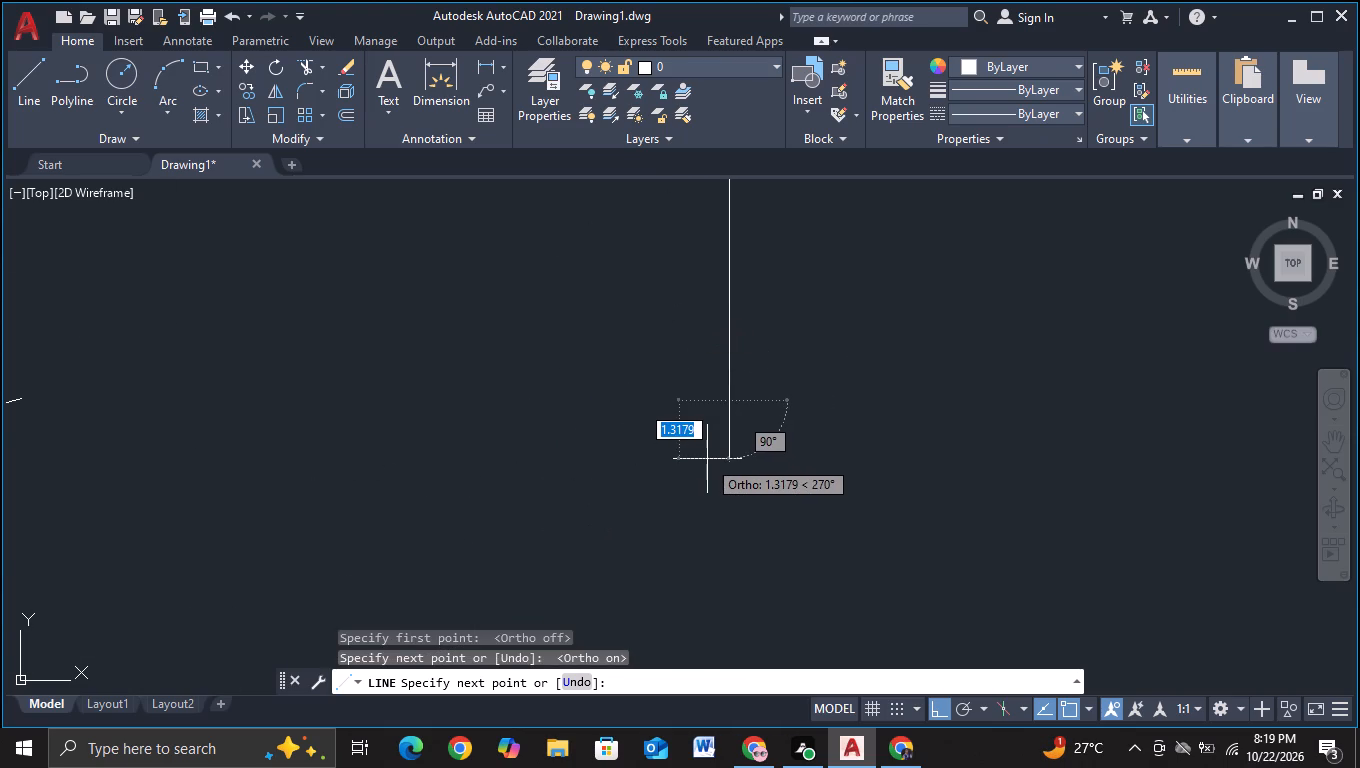
{"action": "left_click", "coordinate": [706, 446]}
{"action": "scroll", "coordinate": [400, 497], "scroll_direction": "down", "scroll_amount": 2}
{"action": "middle_click_drag", "start_coordinate": [389, 503], "coordinate": [671, 516]}
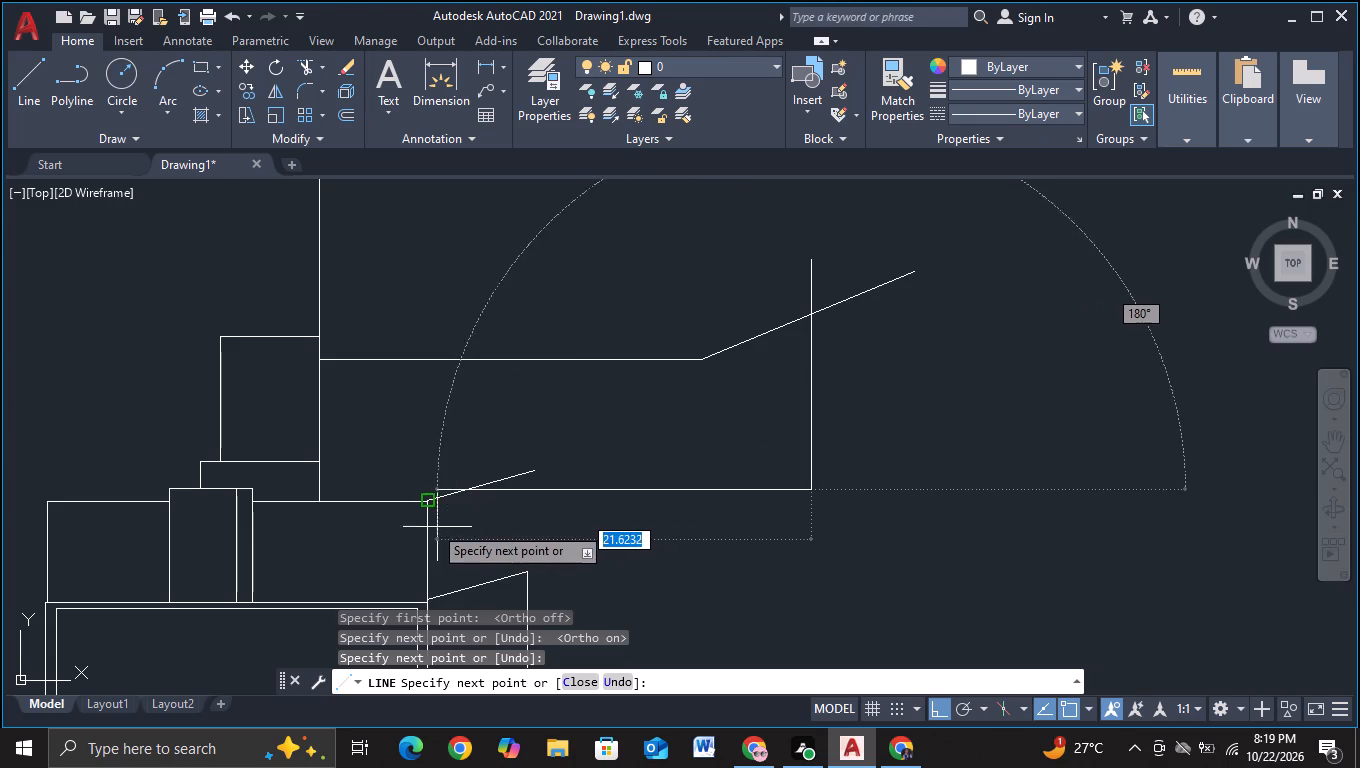
{"action": "scroll", "coordinate": [448, 518], "scroll_direction": "up", "scroll_amount": 2}
{"action": "left_click", "coordinate": [421, 503]}
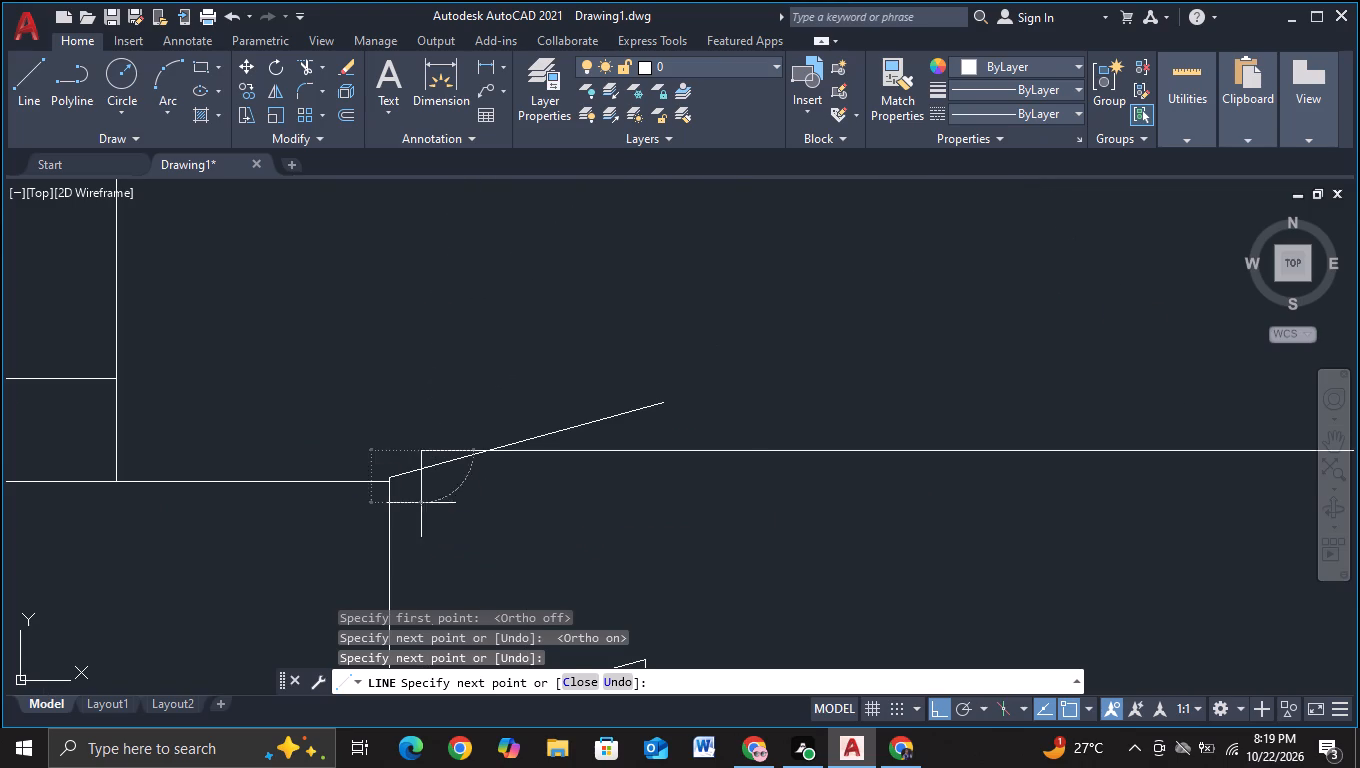
{"action": "key", "text": "Escape"}
Trim the new horizontal line's end beyond the lower slanted line and the new vertical line's end above the upper slanted line.
{"action": "left_click", "coordinate": [298, 71]}
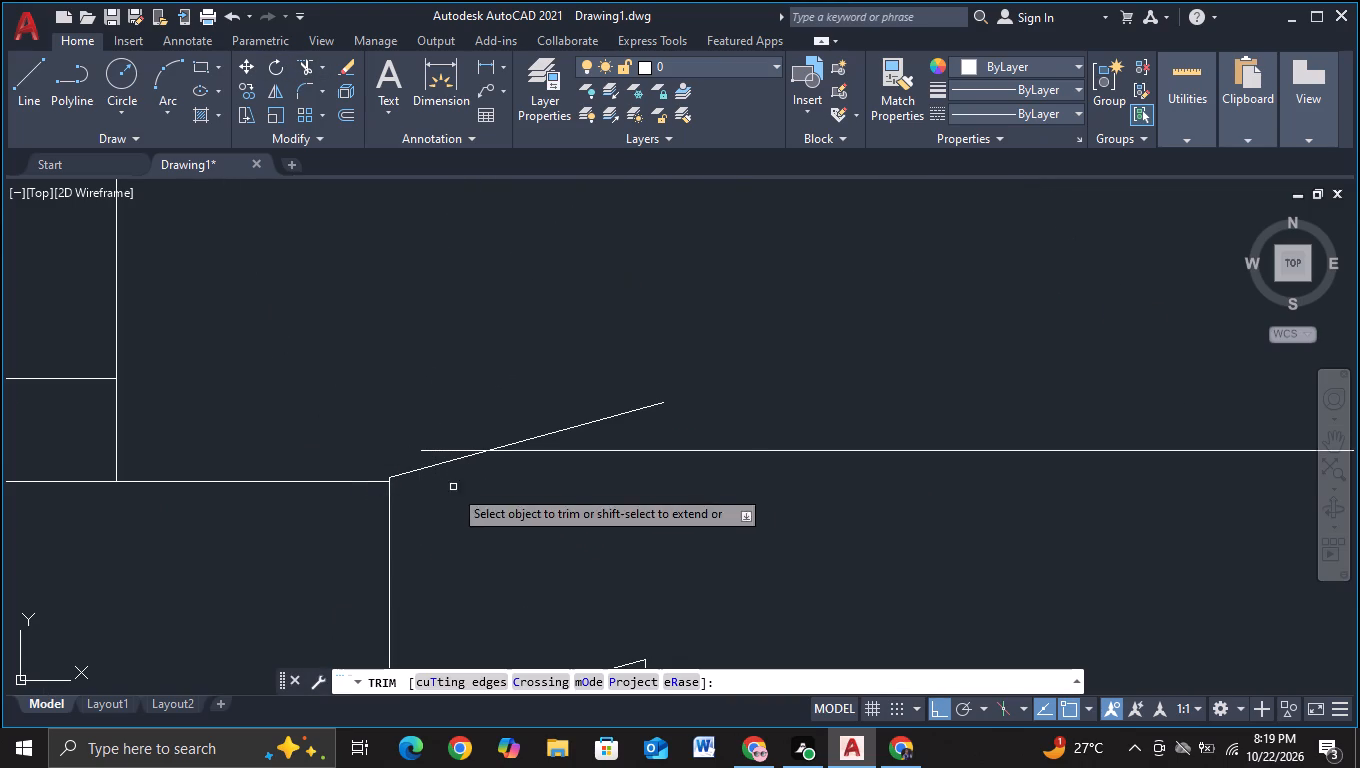
{"action": "left_click", "coordinate": [455, 450]}
{"action": "scroll", "coordinate": [687, 541], "scroll_direction": "down", "scroll_amount": 3}
{"action": "middle_click_drag", "start_coordinate": [717, 577], "coordinate": [532, 514]}
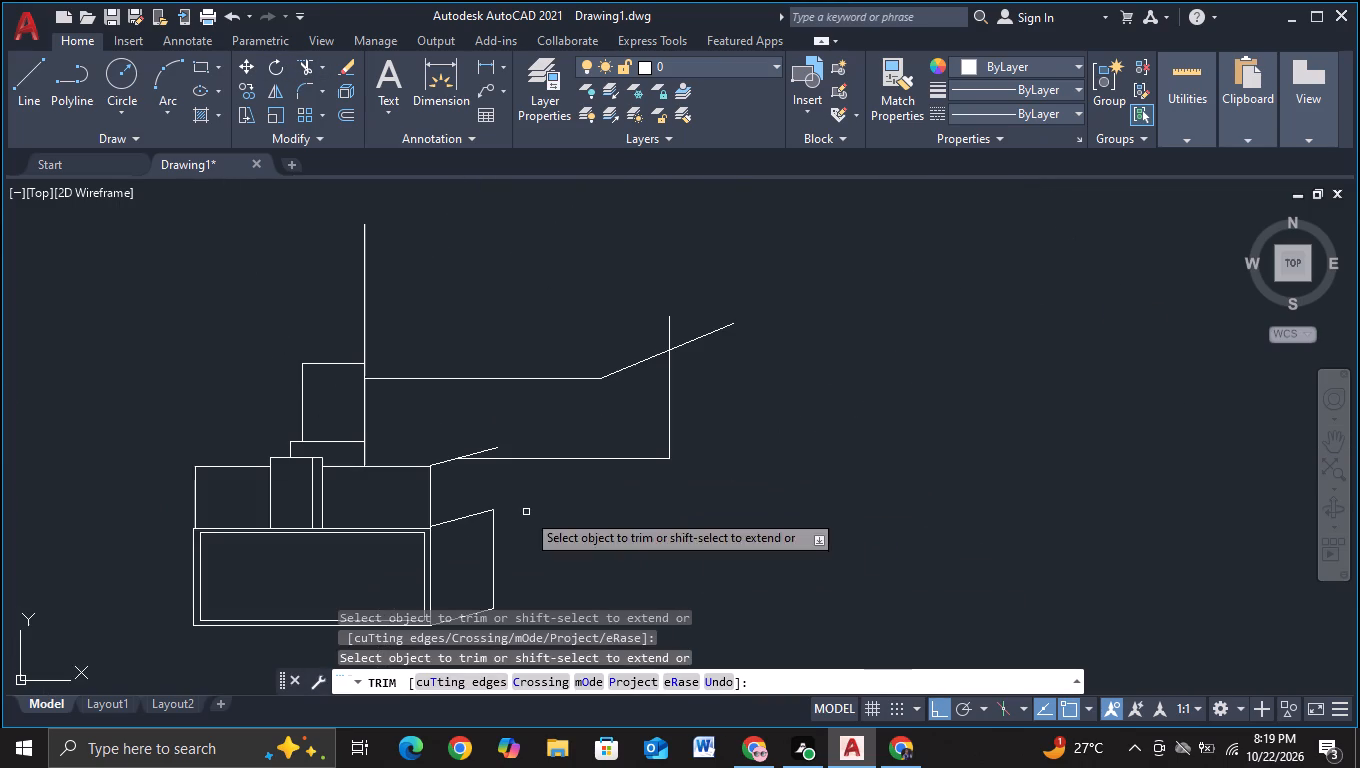
{"action": "key", "text": "Escape"}
{"action": "middle_click_drag", "start_coordinate": [546, 538], "coordinate": [550, 547]}
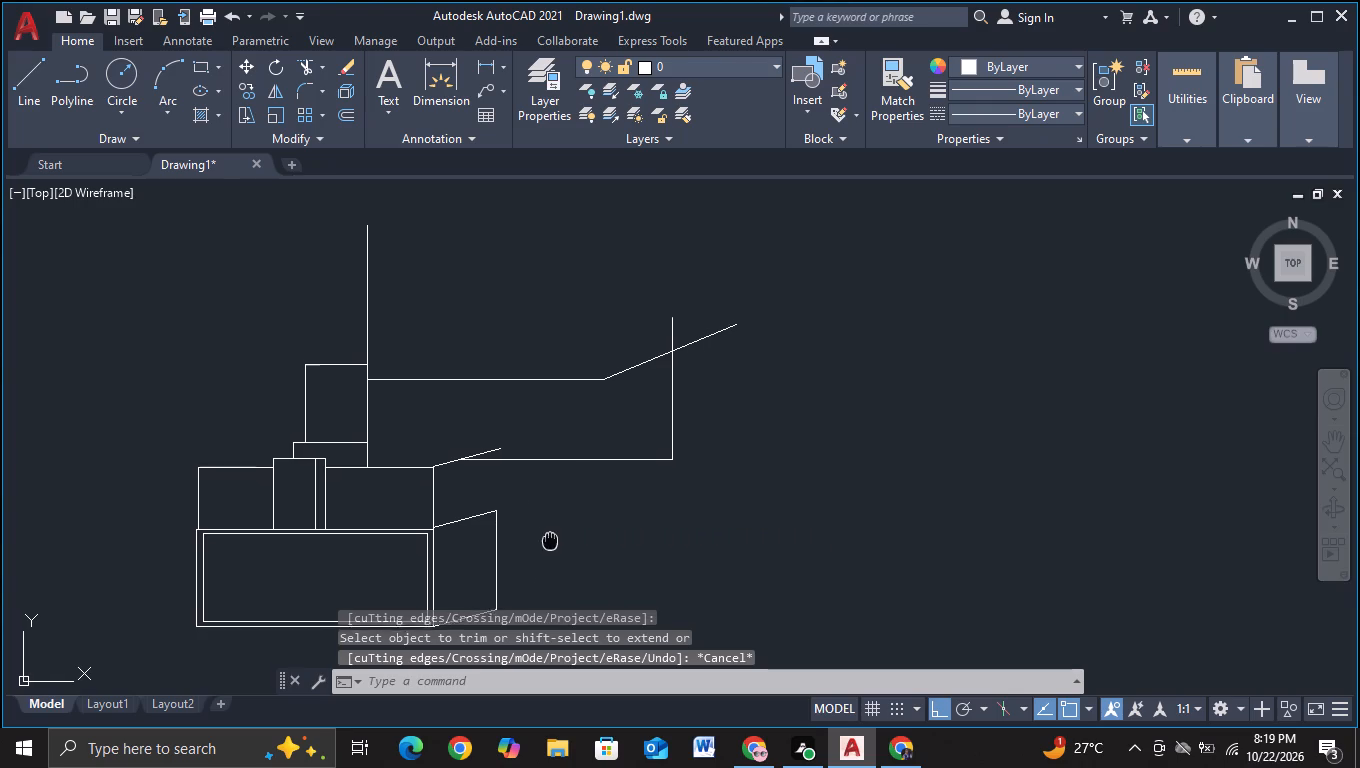
{"action": "middle_click_drag", "start_coordinate": [550, 547], "coordinate": [564, 599]}
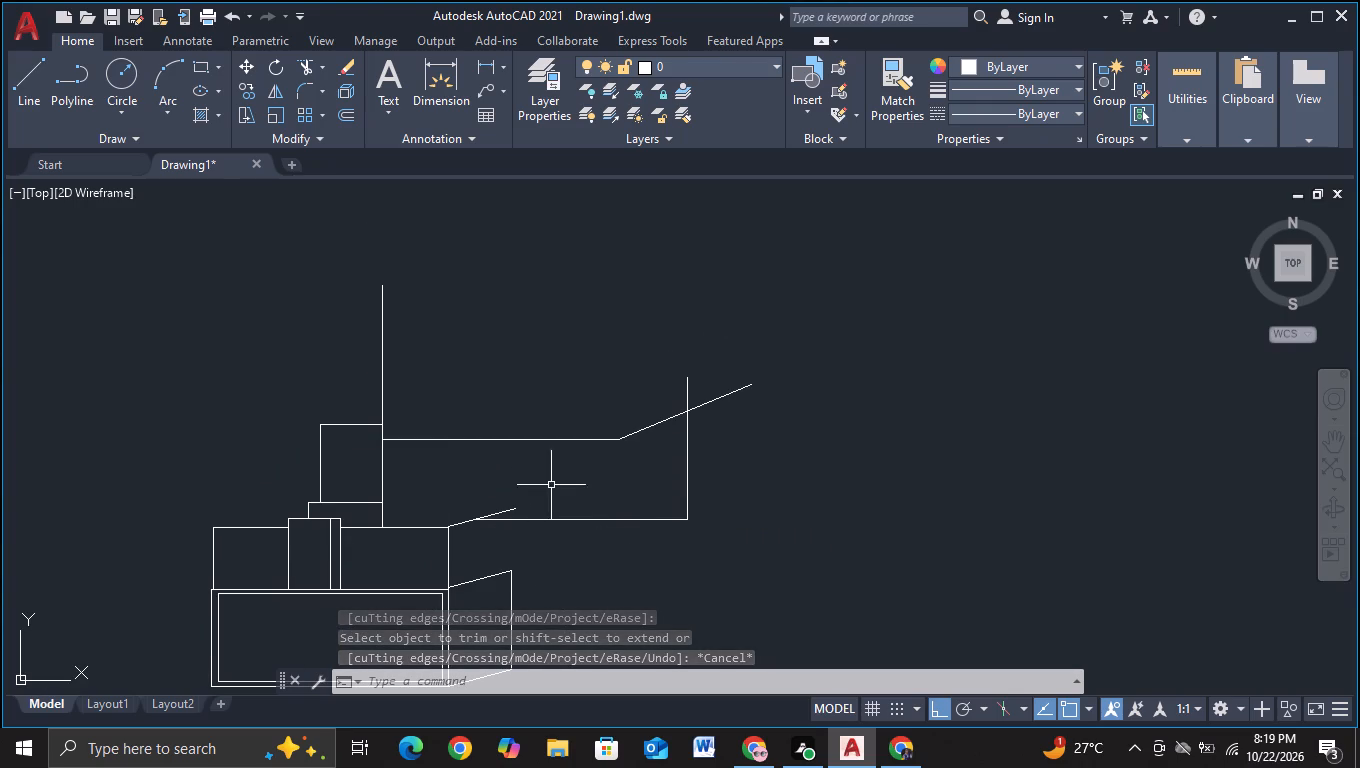
{"action": "left_click", "coordinate": [305, 64]}
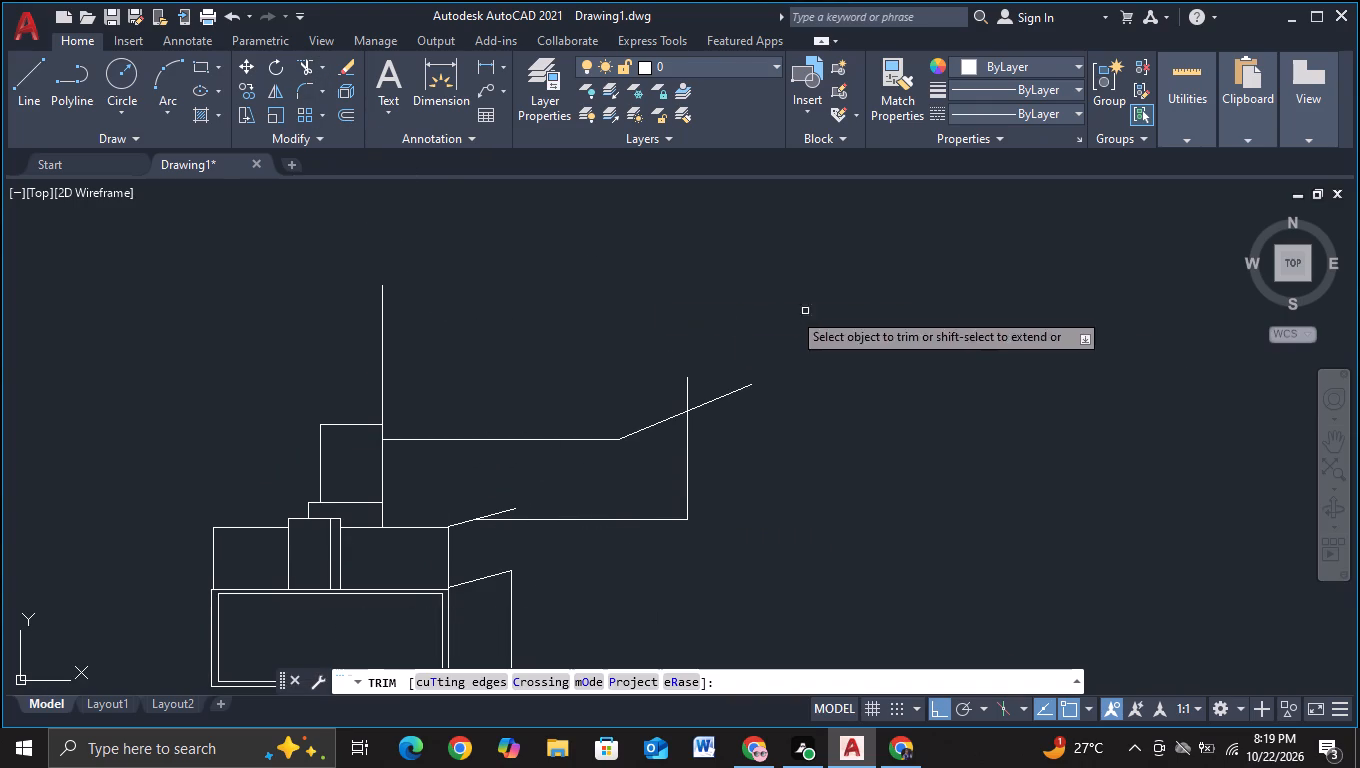
{"action": "left_click_drag", "start_coordinate": [655, 386], "coordinate": [723, 380]}
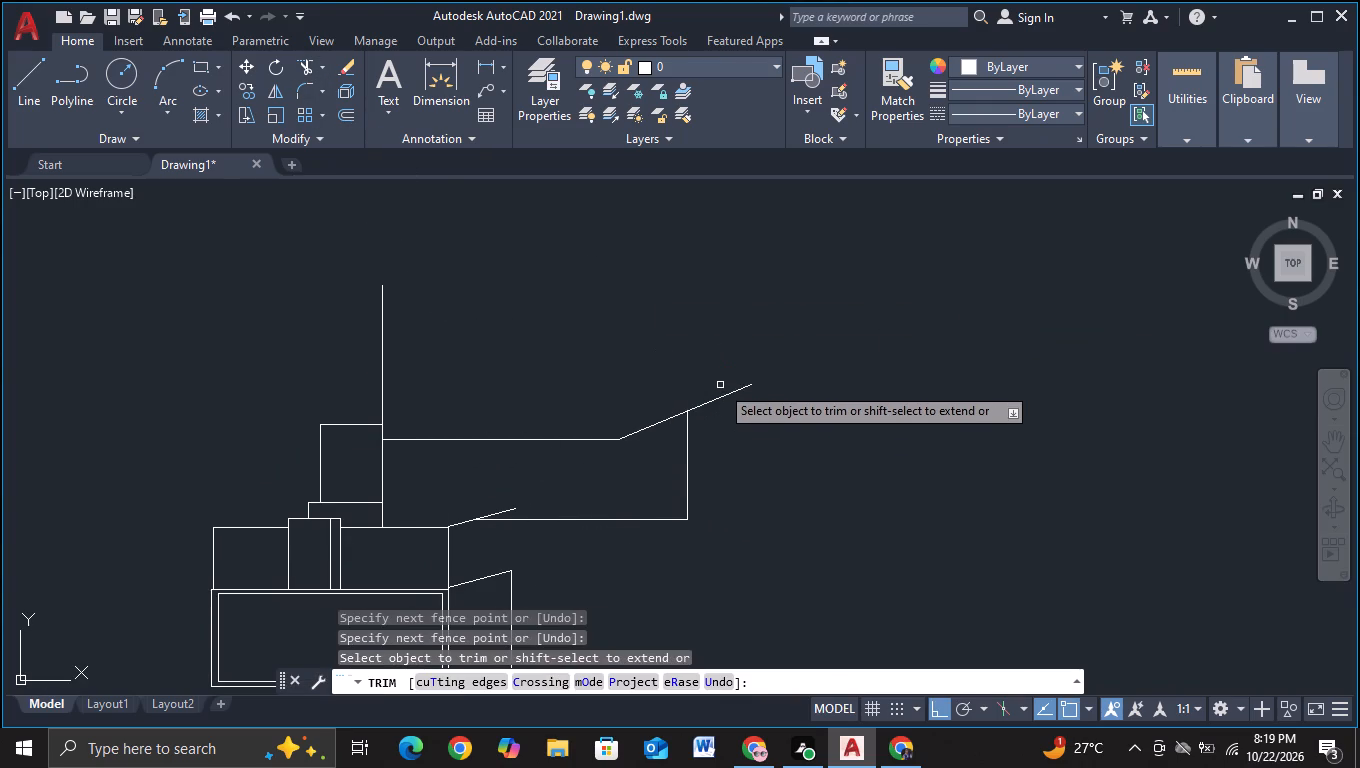
{"action": "key", "text": "Escape"}
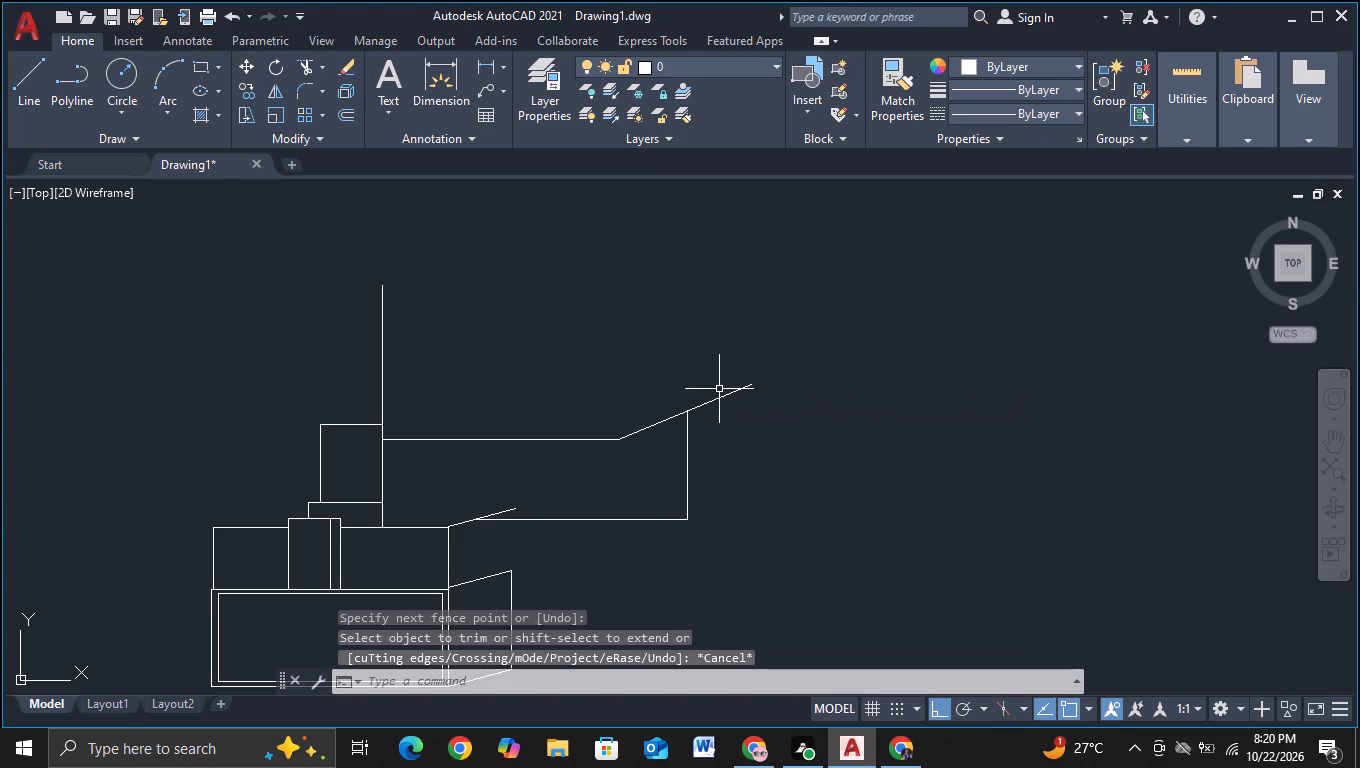
Draw a line about 23.4 long rightward across the tall vertical line, then down past the long horizontal line's right end.
{"action": "scroll", "coordinate": [706, 405], "scroll_direction": "down", "scroll_amount": 1}
{"action": "middle_click_drag", "start_coordinate": [655, 592], "coordinate": [652, 546]}
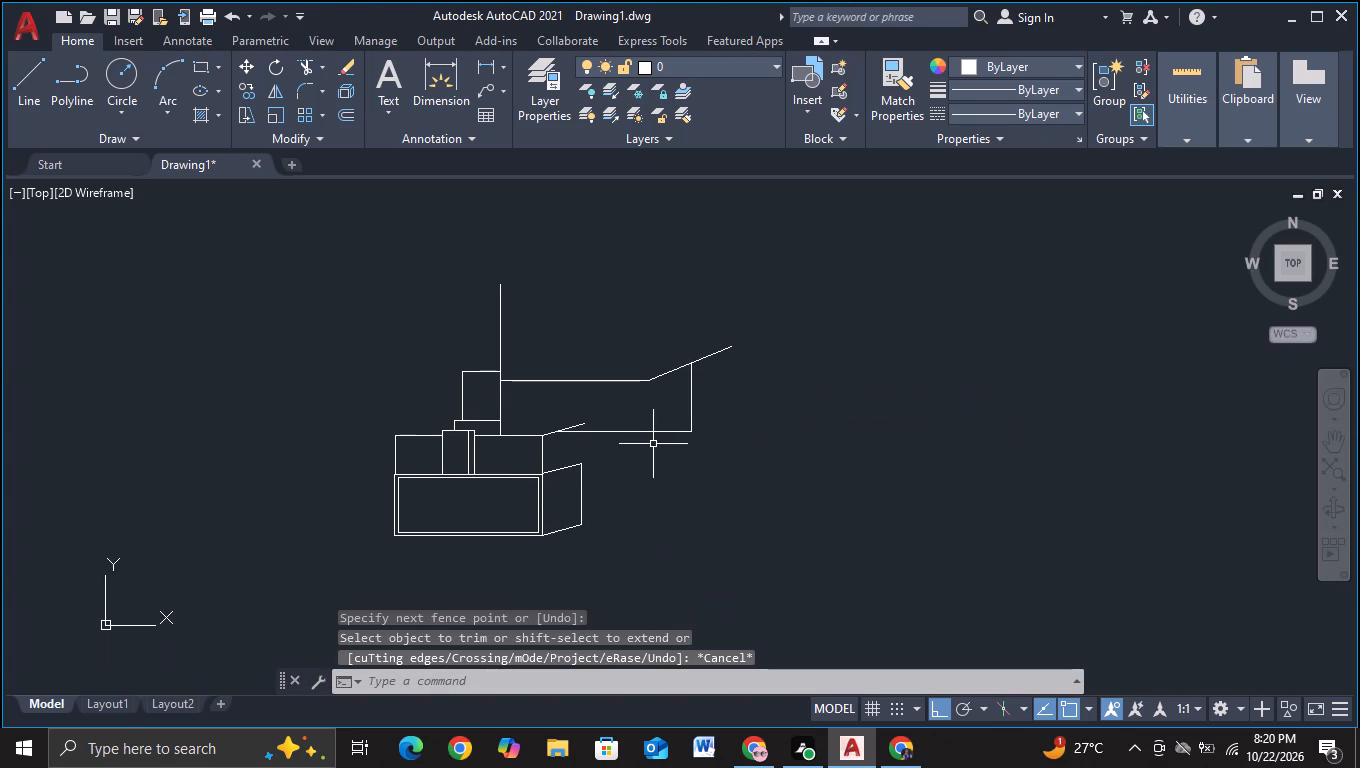
{"action": "middle_click_drag", "start_coordinate": [660, 470], "coordinate": [664, 510]}
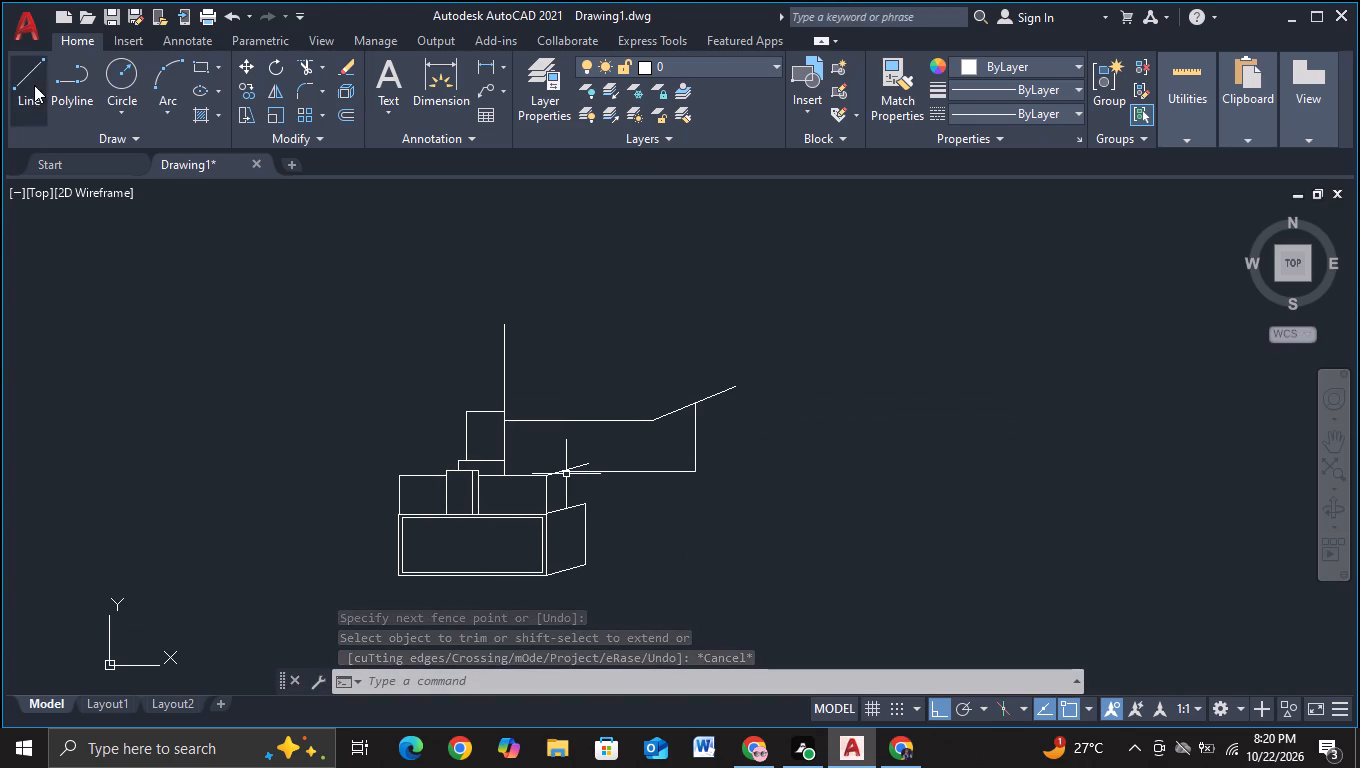
{"action": "left_click", "coordinate": [33, 87]}
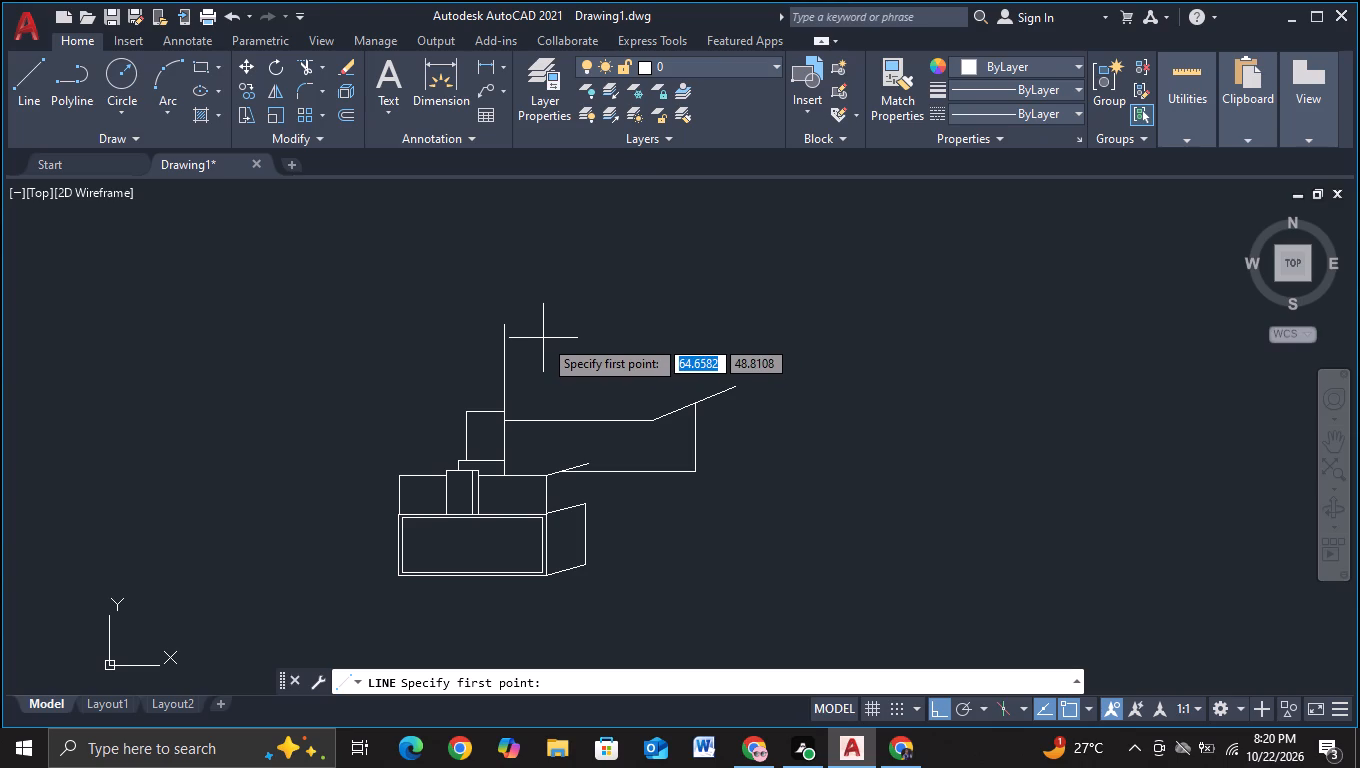
{"action": "scroll", "coordinate": [531, 350], "scroll_direction": "up", "scroll_amount": 1}
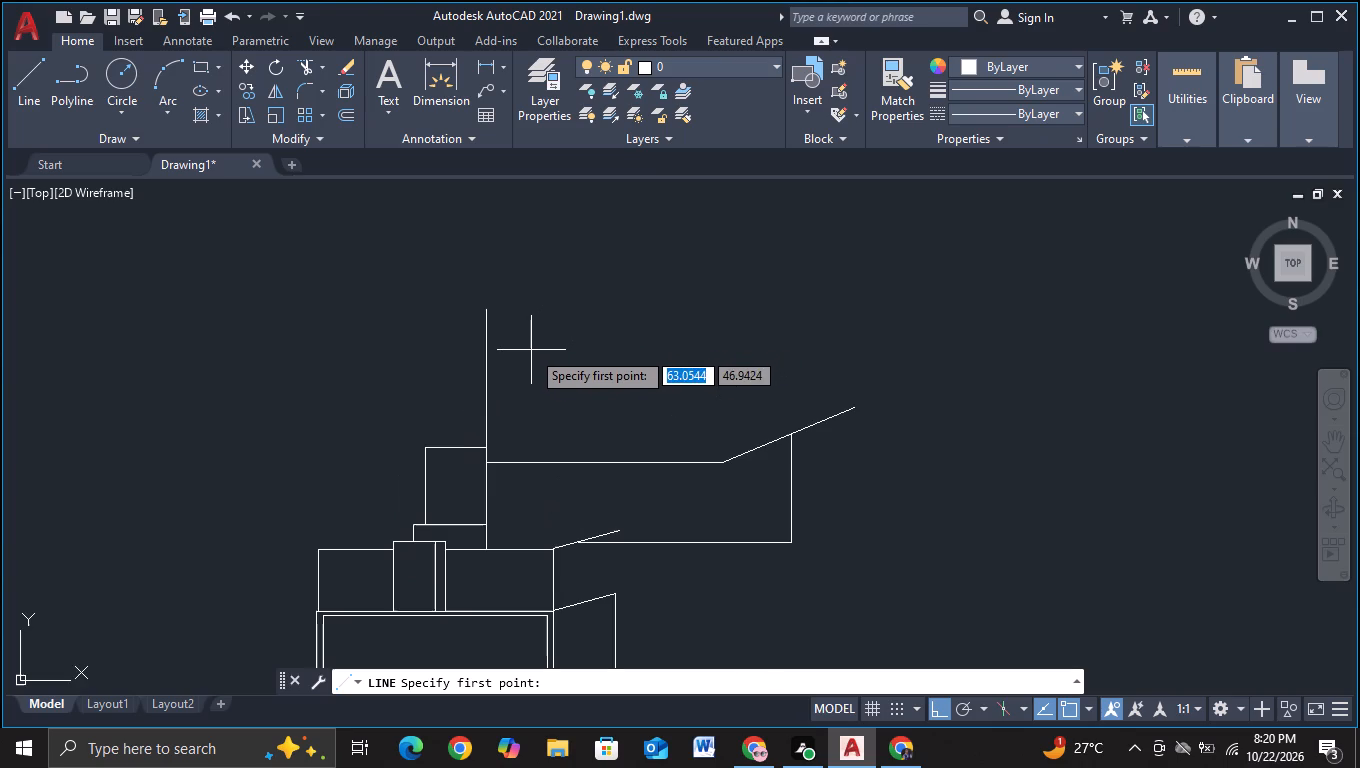
{"action": "scroll", "coordinate": [427, 383], "scroll_direction": "up", "scroll_amount": 2}
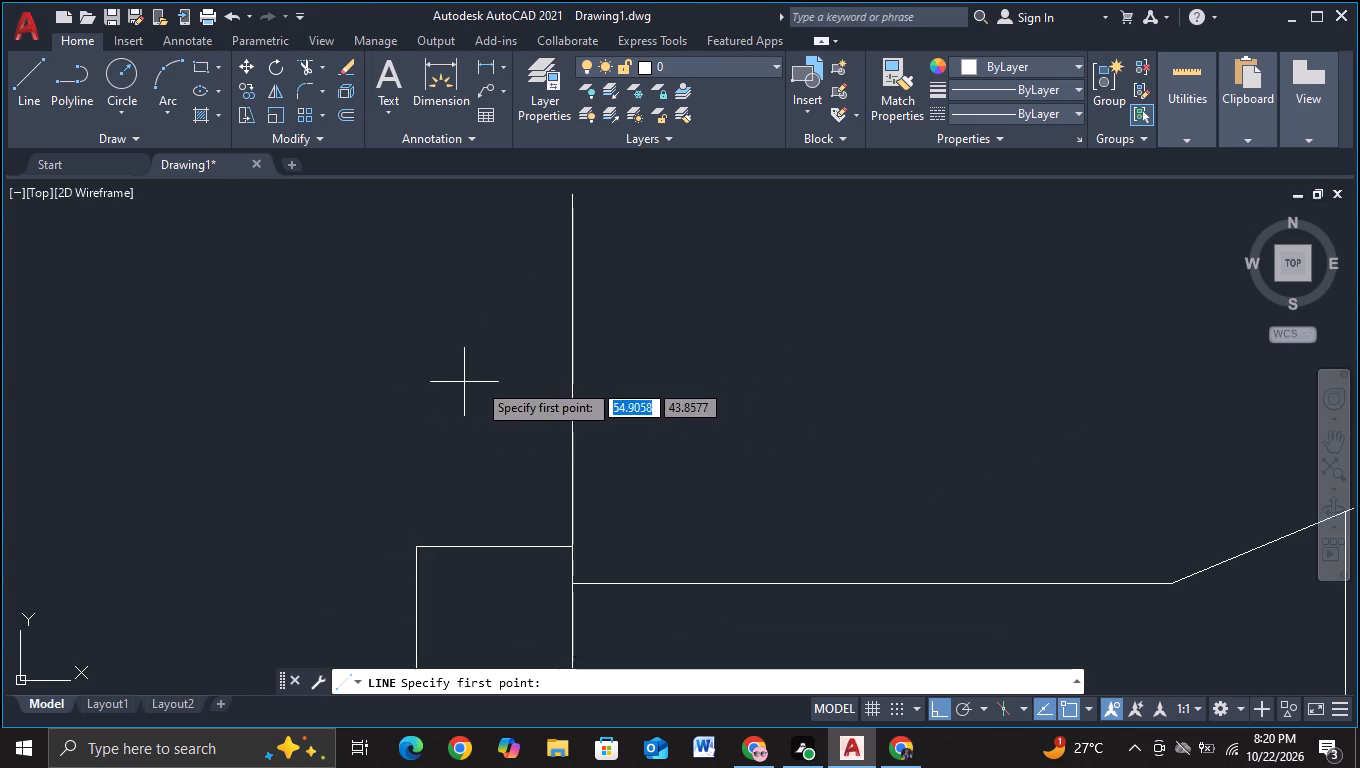
{"action": "left_click", "coordinate": [535, 306]}
{"action": "scroll", "coordinate": [910, 316], "scroll_direction": "down", "scroll_amount": 2}
{"action": "middle_click_drag", "start_coordinate": [910, 317], "coordinate": [903, 321]}
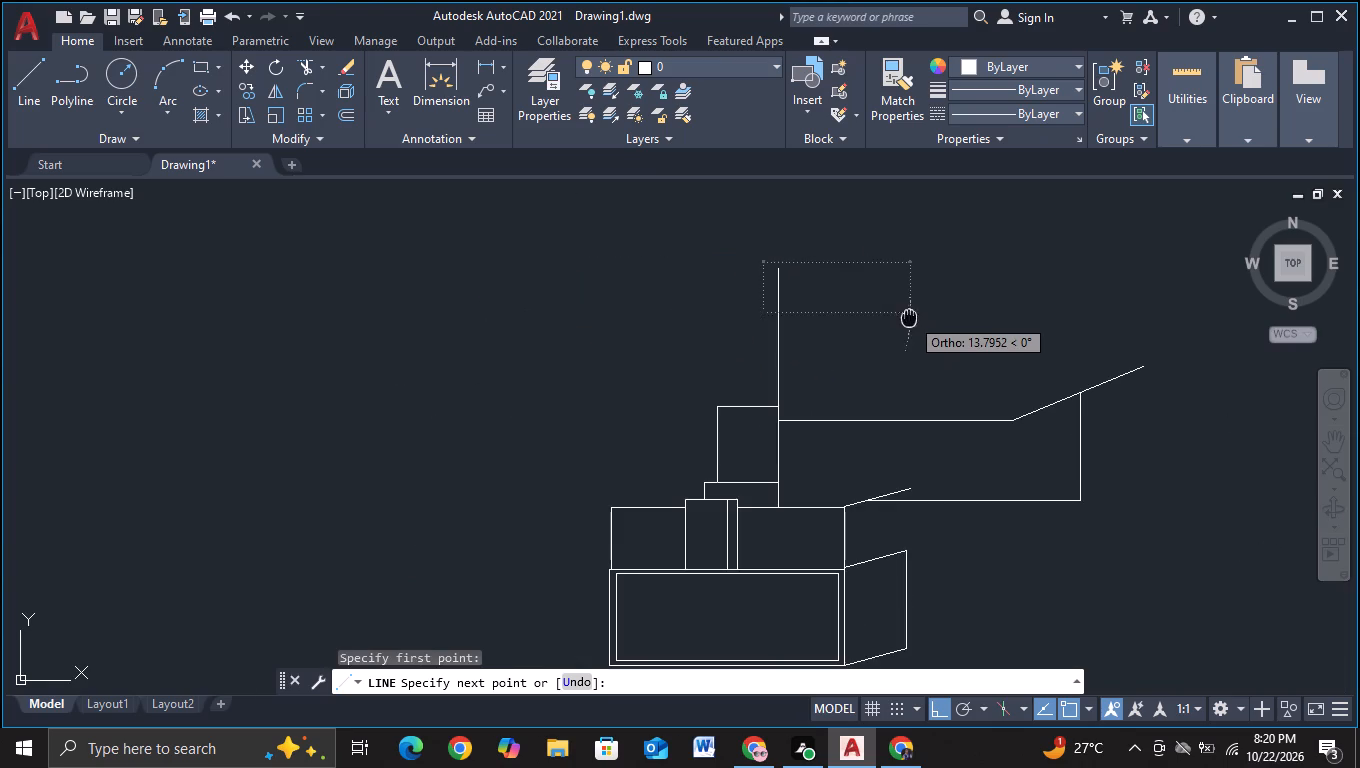
{"action": "middle_click_drag", "start_coordinate": [903, 321], "coordinate": [194, 358]}
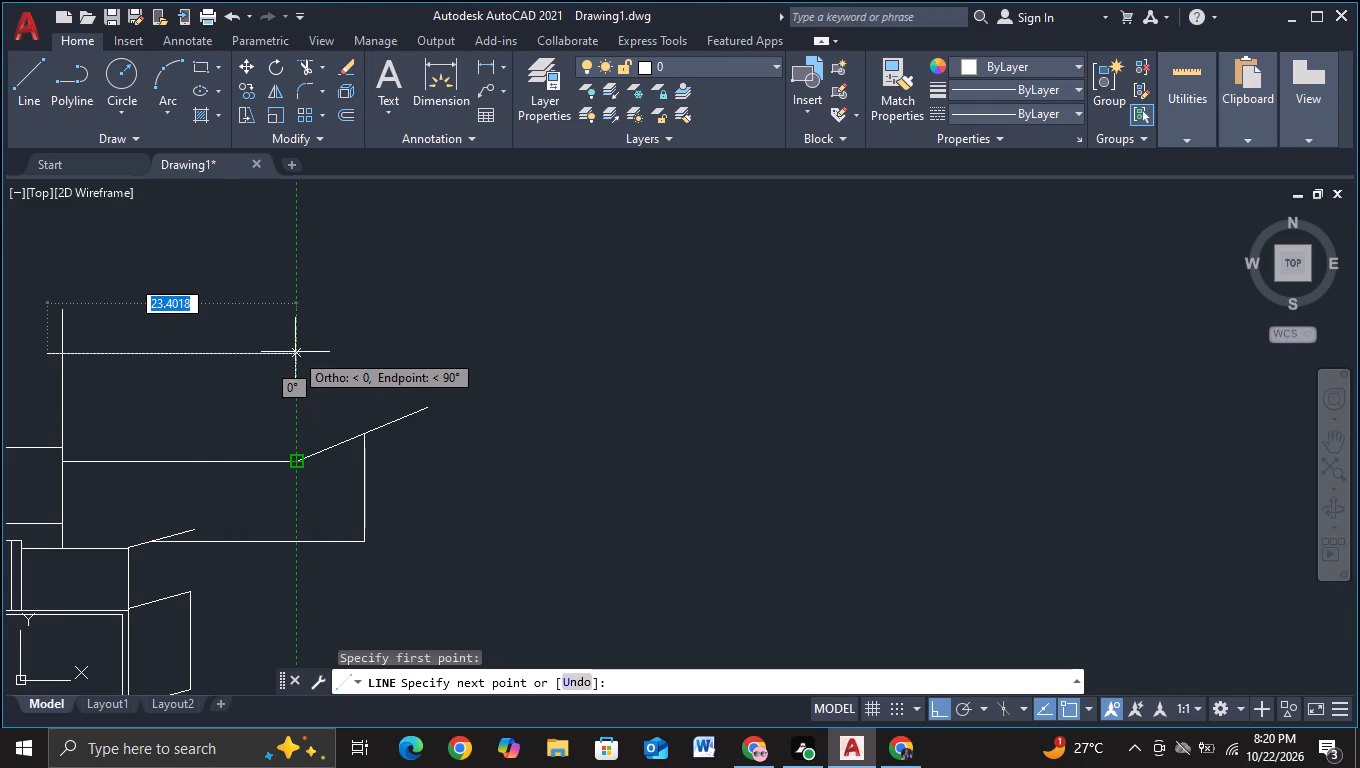
{"action": "left_click", "coordinate": [295, 352]}
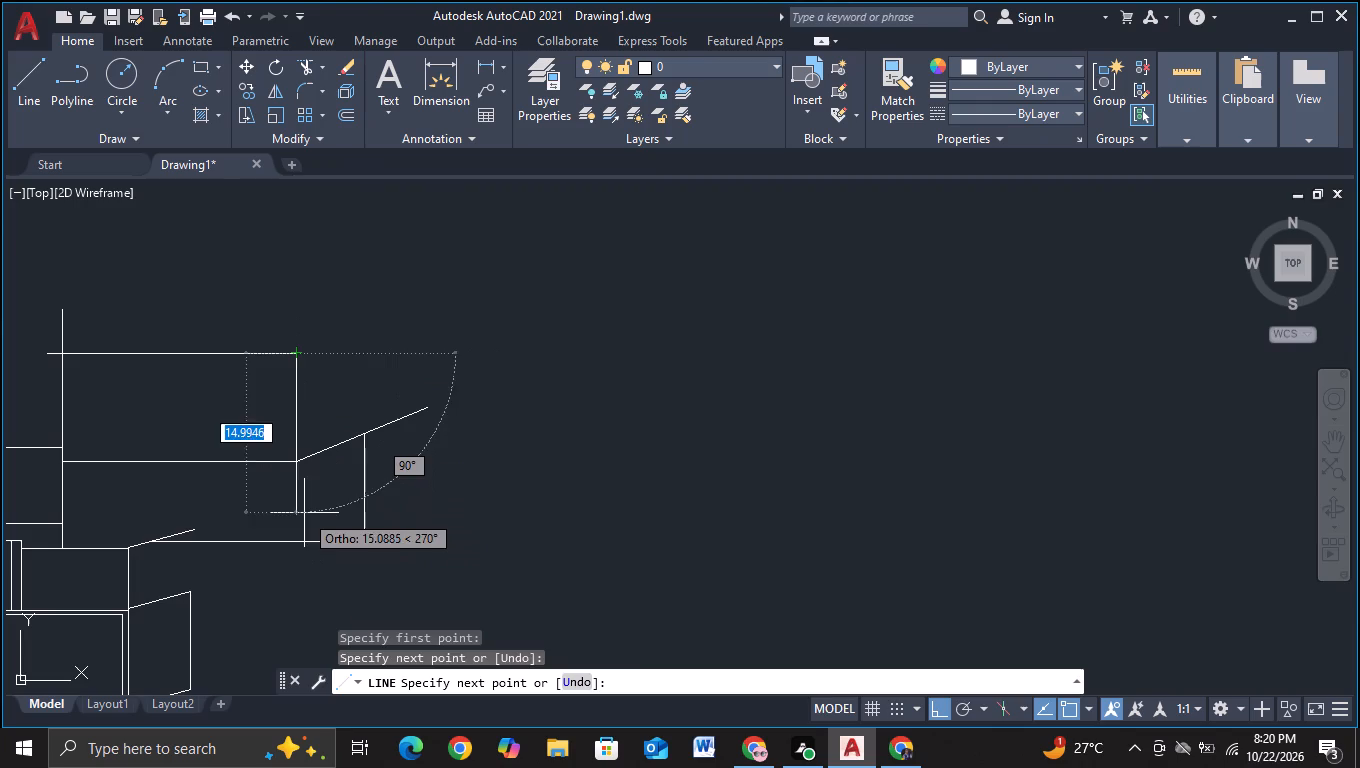
{"action": "left_click", "coordinate": [302, 506]}
{"action": "key", "text": "Escape"}
Trim the vertical overhang below the long horizontal line and the top line's overhang left of the tall vertical line.
{"action": "left_click", "coordinate": [301, 64]}
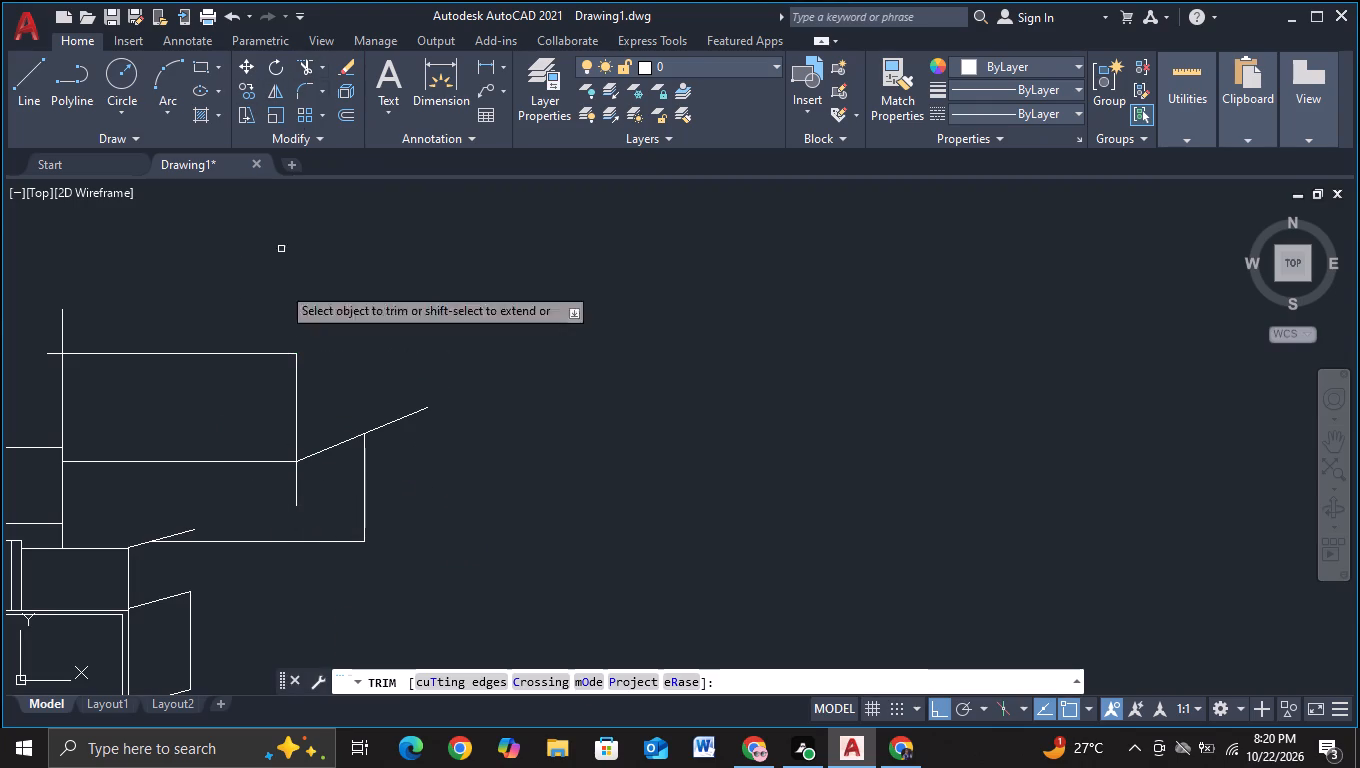
{"action": "left_click_drag", "start_coordinate": [268, 496], "coordinate": [334, 482]}
{"action": "middle_click_drag", "start_coordinate": [202, 492], "coordinate": [369, 481]}
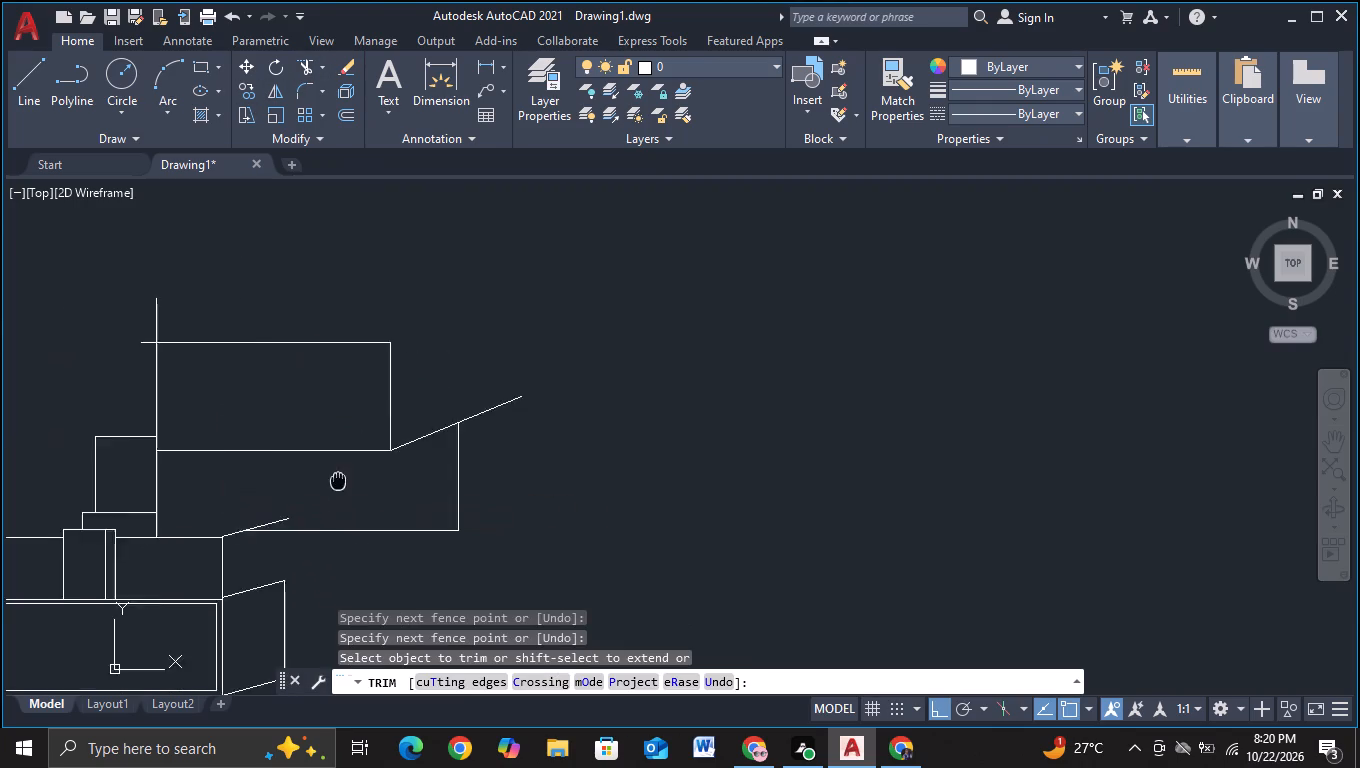
{"action": "middle_click_drag", "start_coordinate": [369, 481], "coordinate": [407, 481]}
{"action": "left_click", "coordinate": [255, 344]}
{"action": "key", "text": "Escape"}
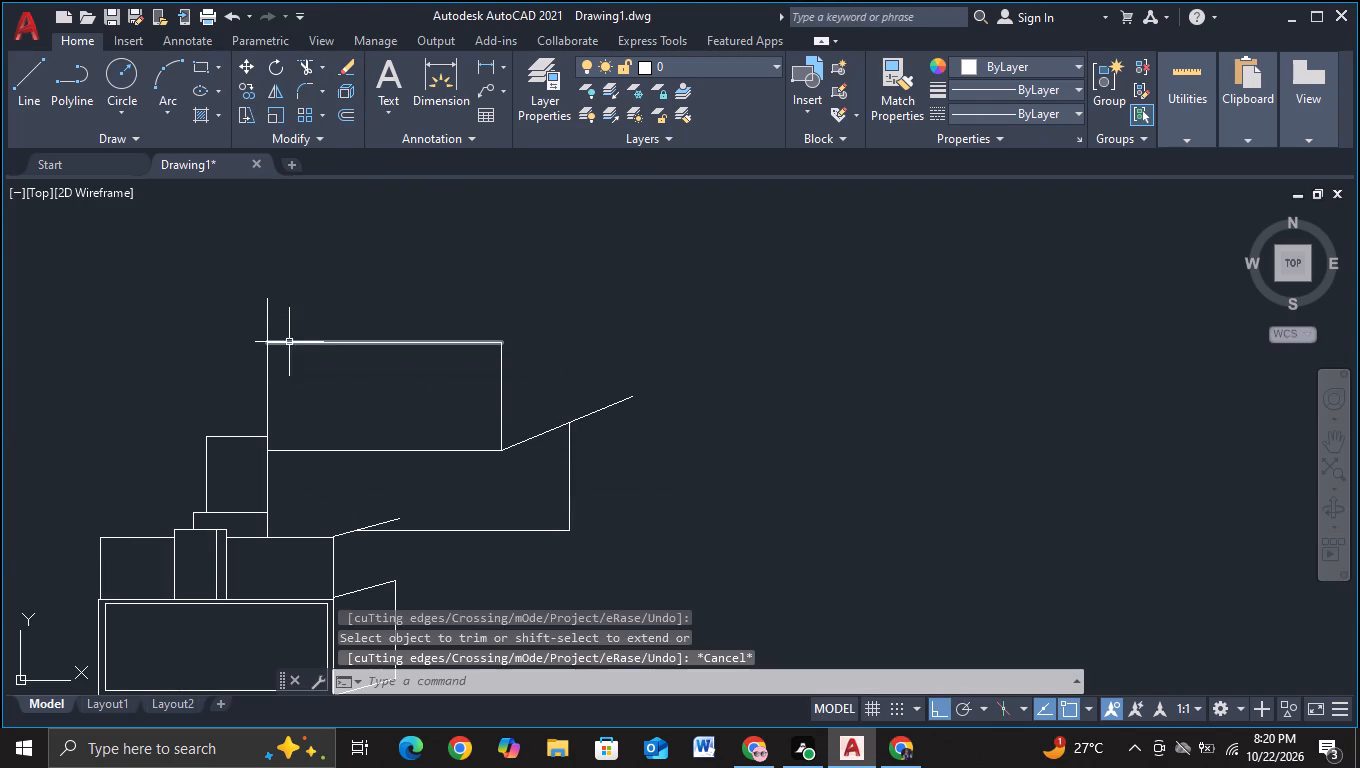
Draw a box about 24.3 wide above the new rectangle, from its top-left corner slightly left, up, across and down to its top-right corner.
{"action": "left_click", "coordinate": [39, 100]}
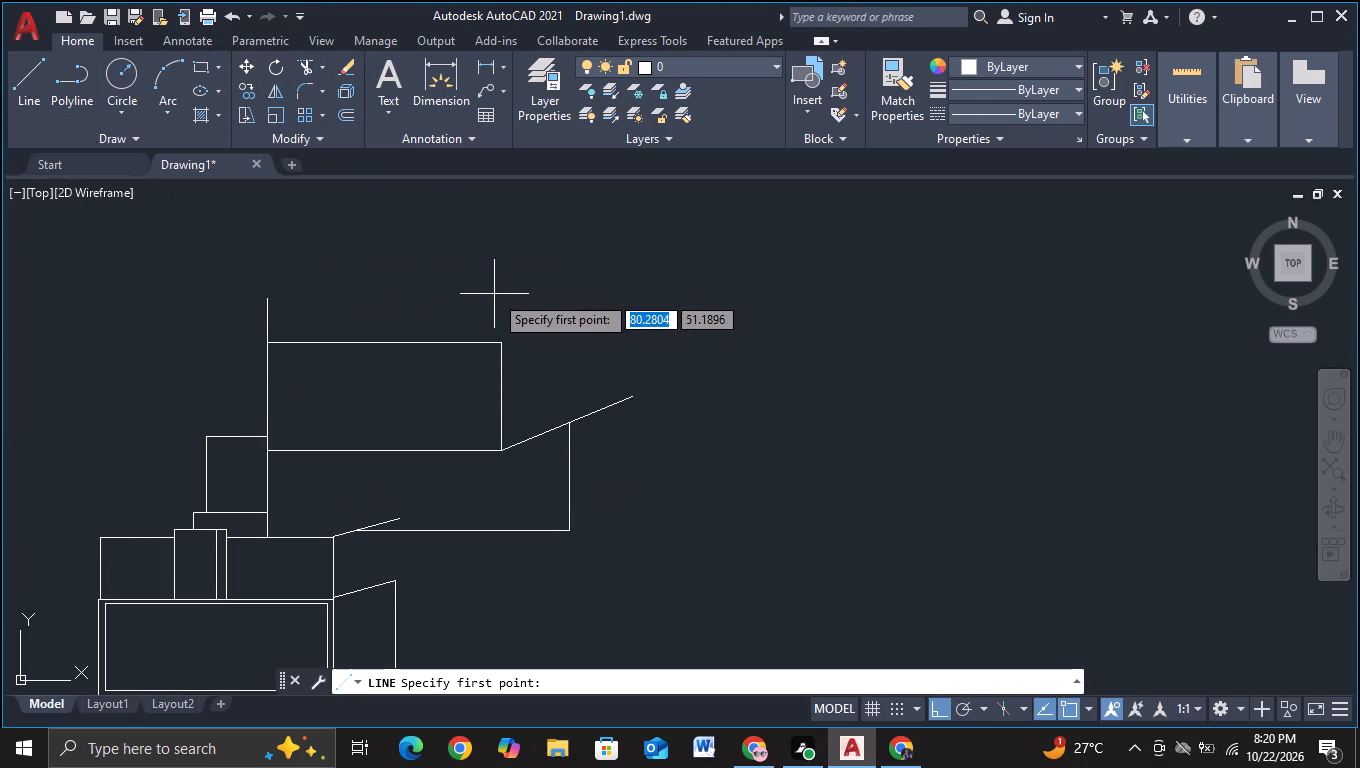
{"action": "middle_click_drag", "start_coordinate": [494, 294], "coordinate": [373, 347]}
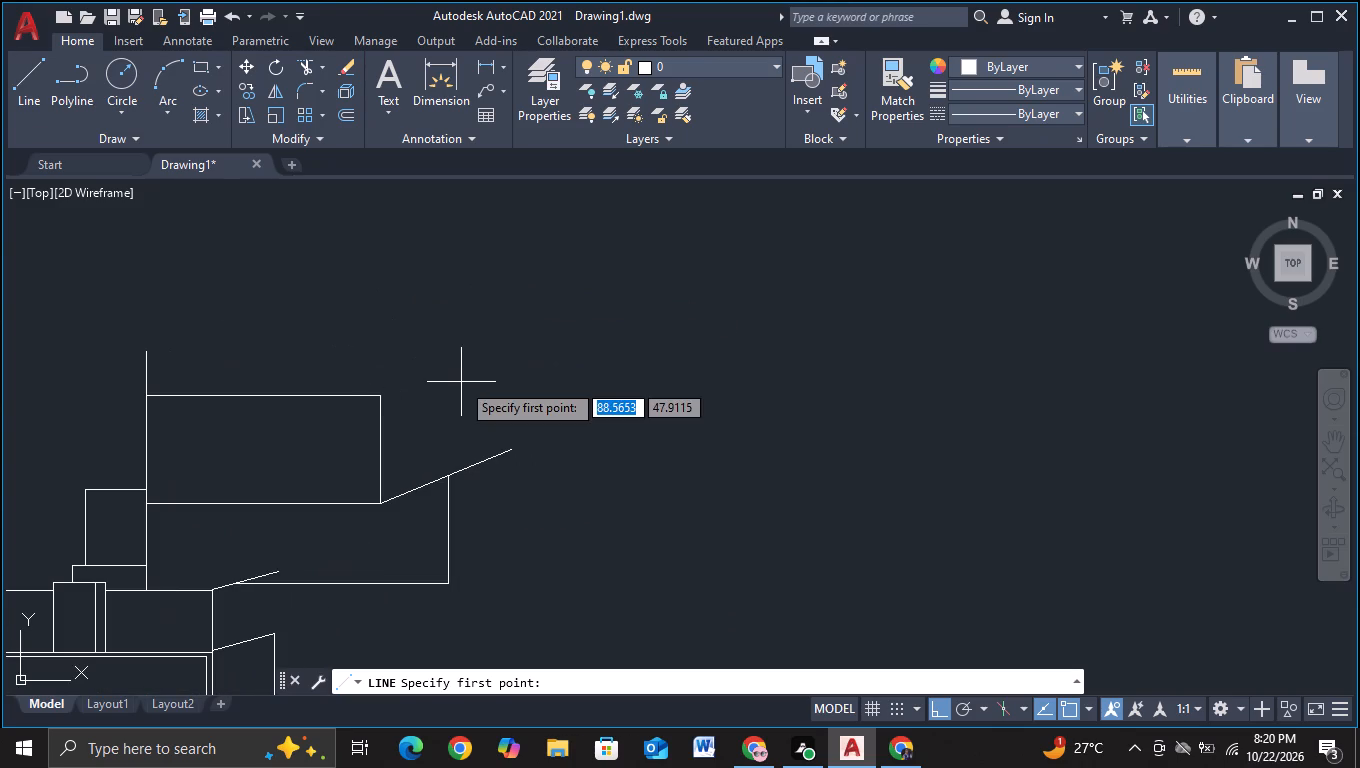
{"action": "left_click", "coordinate": [147, 393]}
{"action": "left_click", "coordinate": [121, 390]}
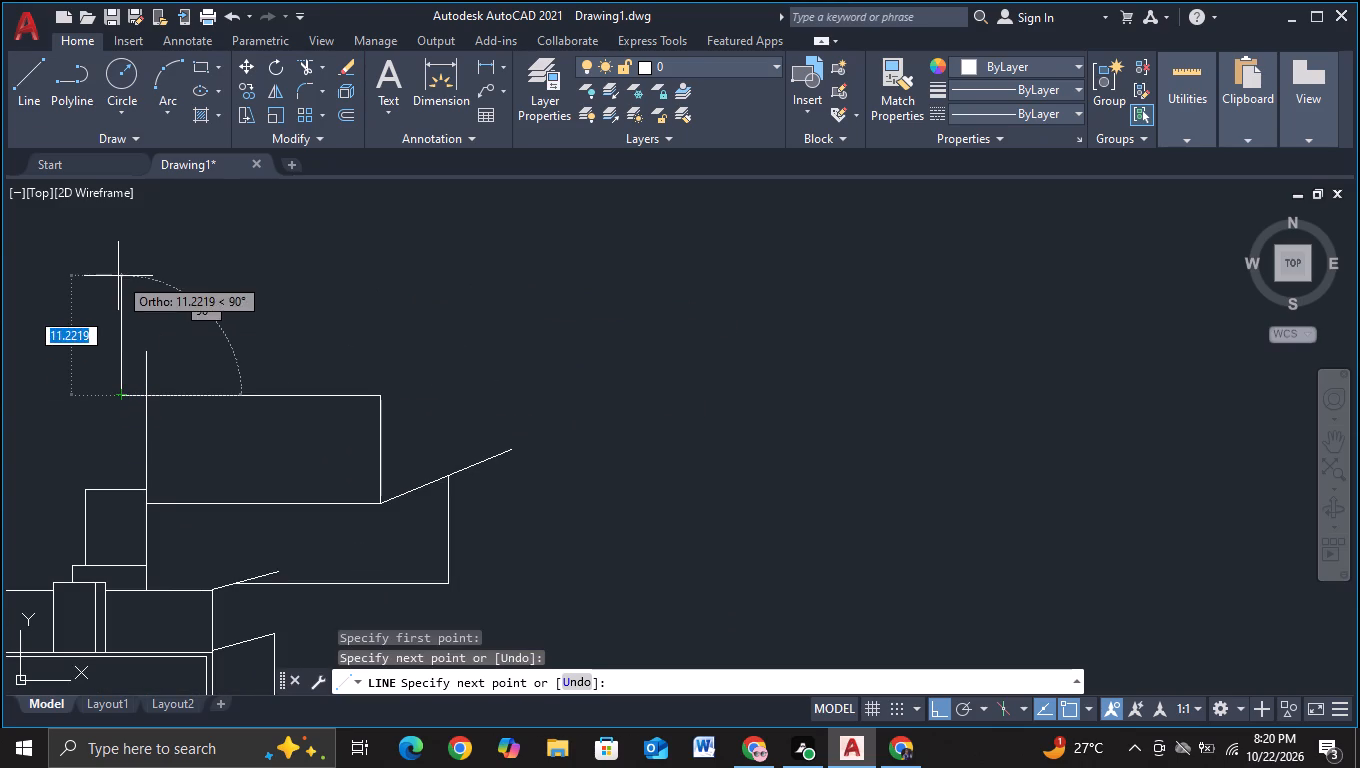
{"action": "middle_click_drag", "start_coordinate": [118, 276], "coordinate": [102, 394]}
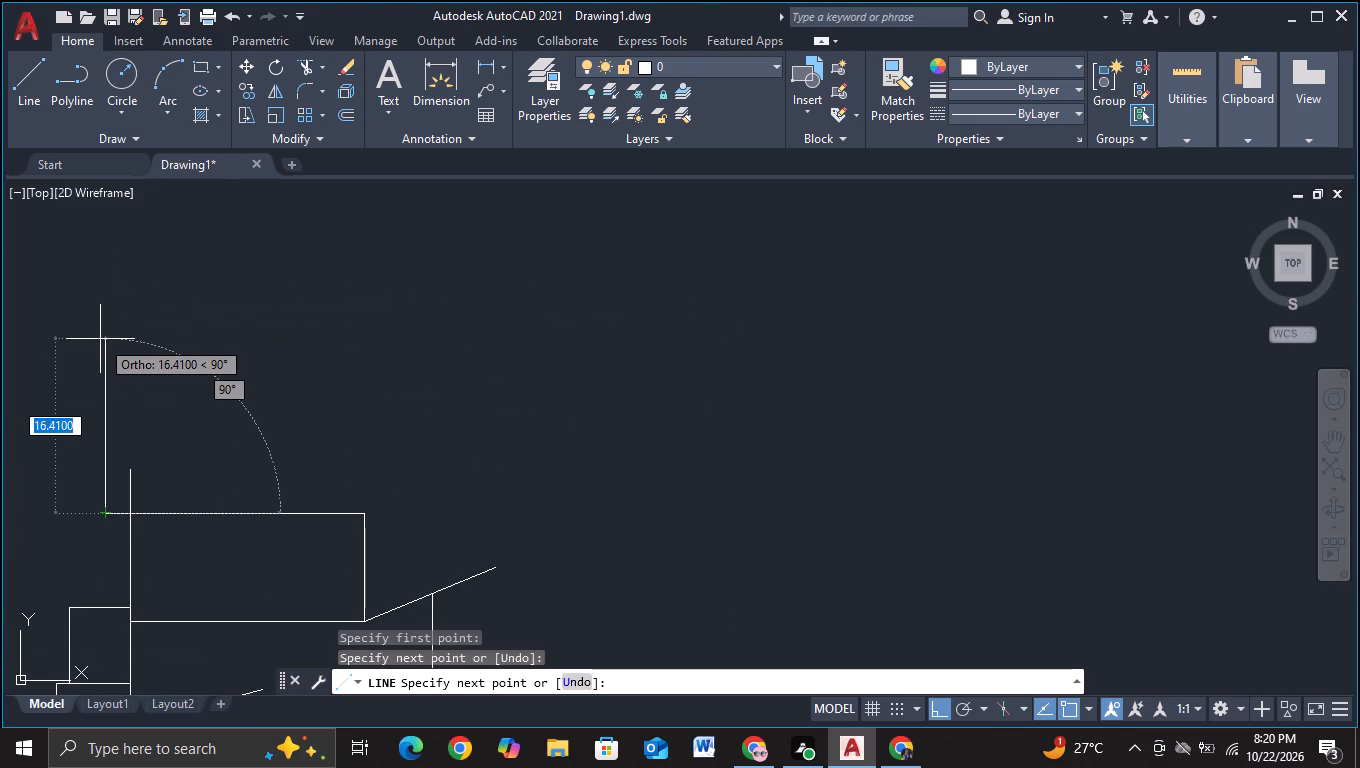
{"action": "left_click", "coordinate": [99, 352]}
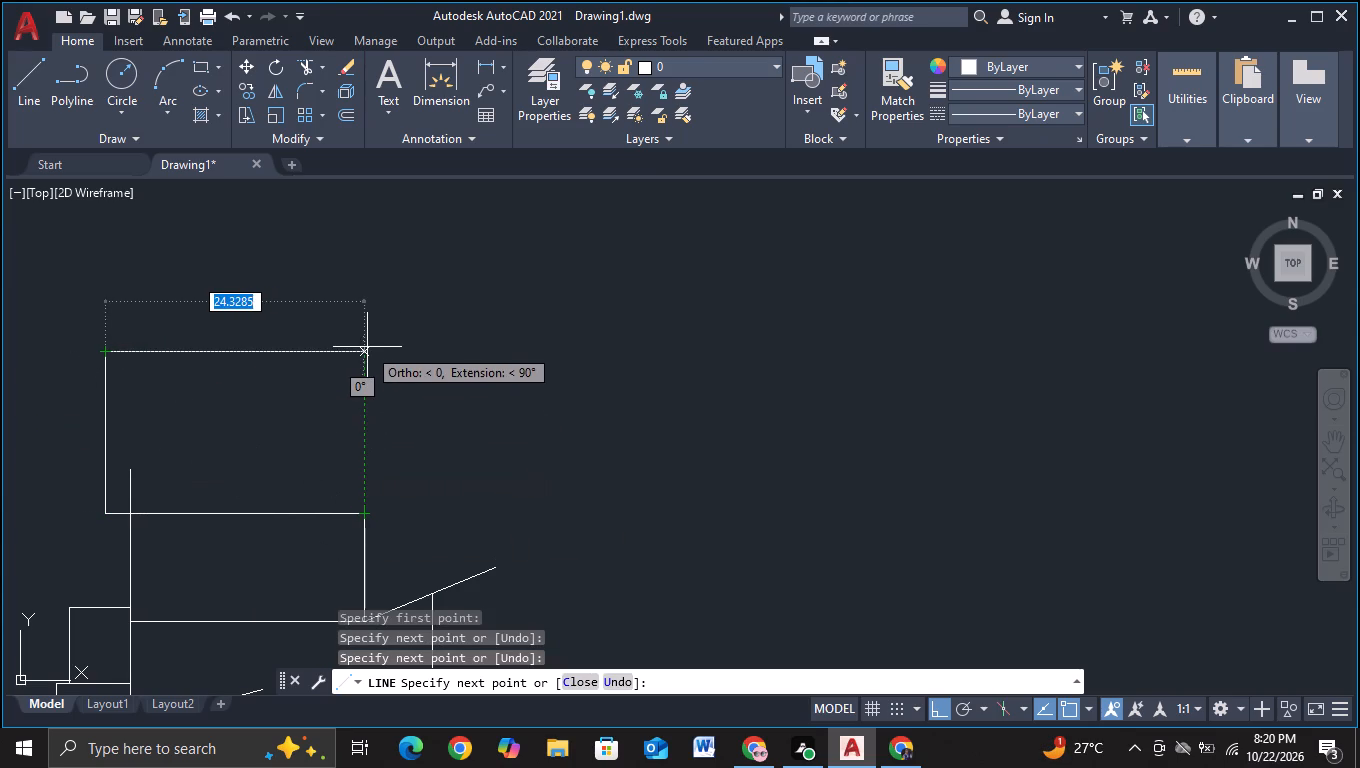
{"action": "left_click", "coordinate": [366, 350]}
{"action": "left_click", "coordinate": [368, 512]}
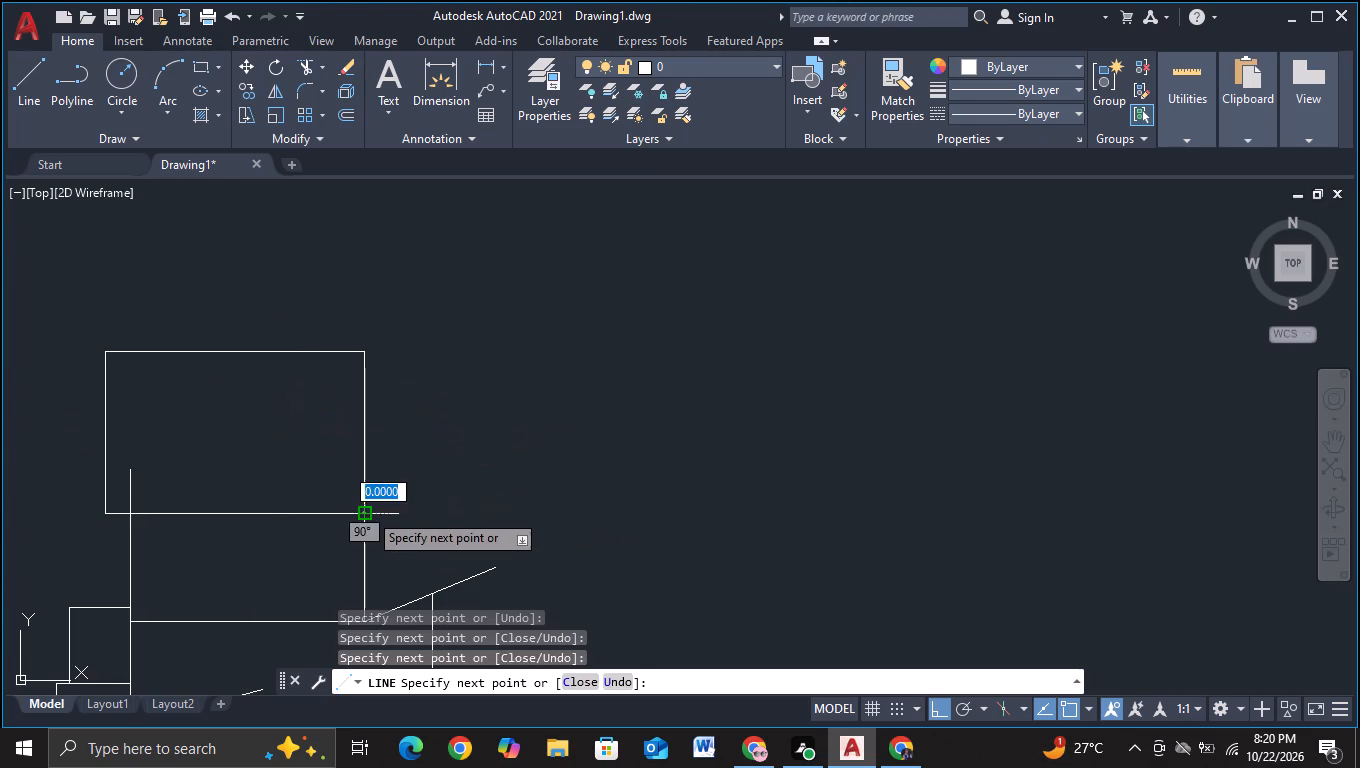
Trim the tall vertical line's overhang that extends into the new upper box above its bottom edge.
{"action": "key", "text": "Escape"}
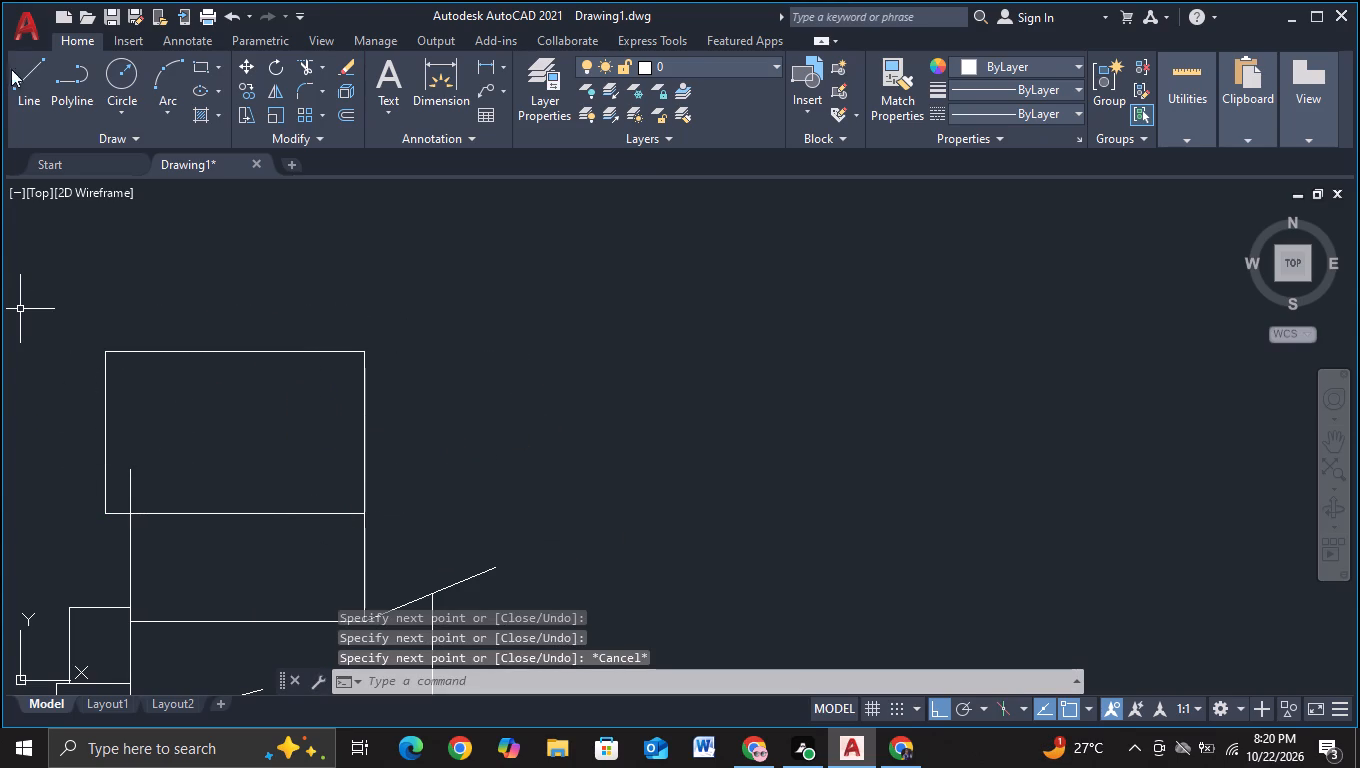
{"action": "left_click", "coordinate": [301, 64]}
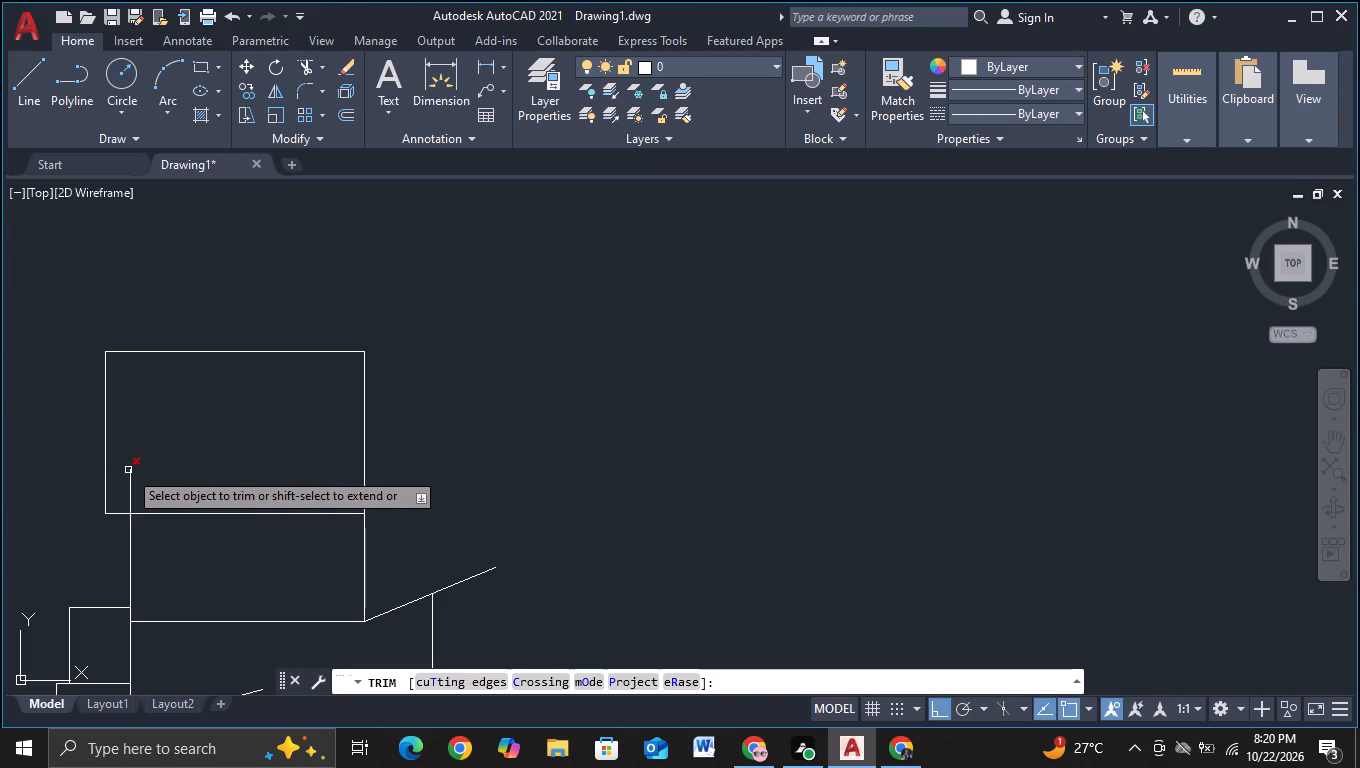
{"action": "left_click", "coordinate": [128, 470]}
{"action": "key", "text": "Escape"}
Draw a horizontal line across the upper box just above its bottom edge, extending past both sides.
{"action": "left_click", "coordinate": [28, 108]}
{"action": "scroll", "coordinate": [99, 310], "scroll_direction": "up", "scroll_amount": 1}
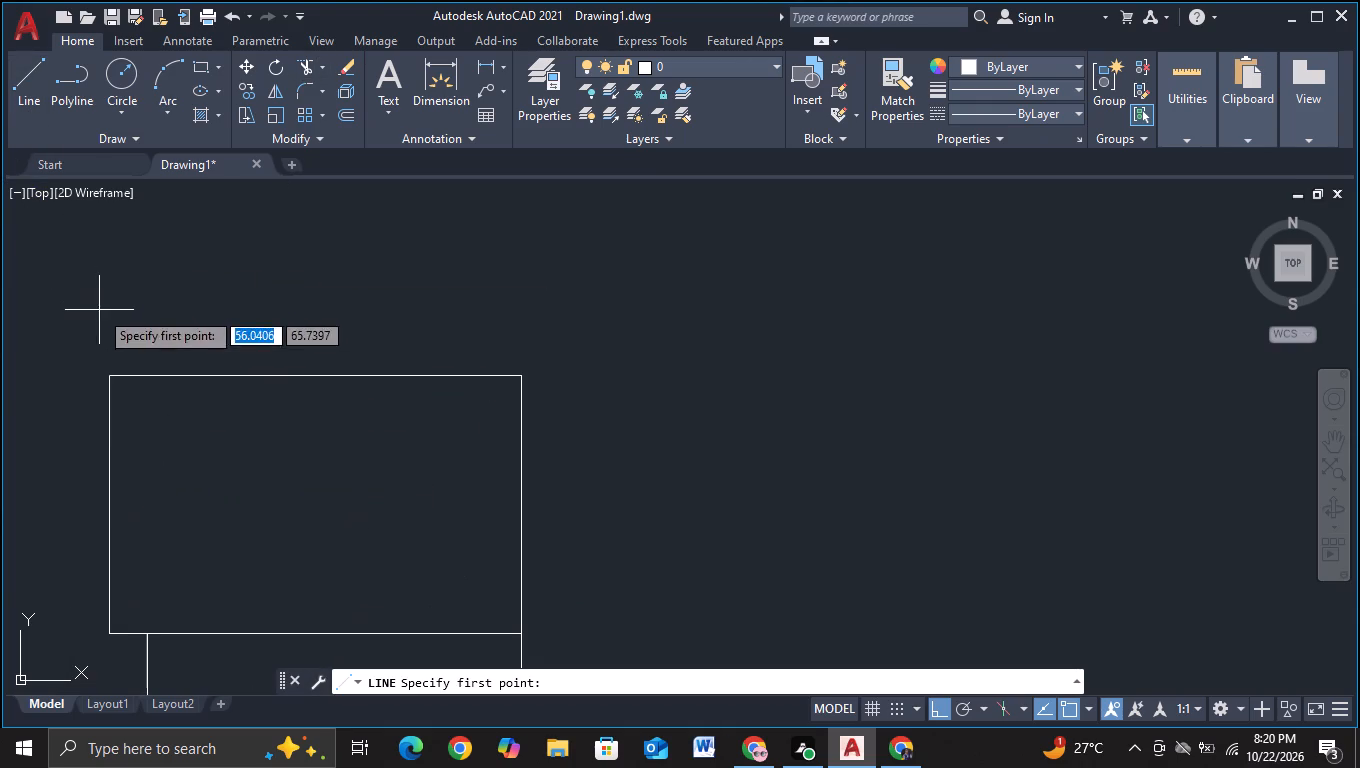
{"action": "middle_click_drag", "start_coordinate": [137, 438], "coordinate": [174, 413]}
{"action": "middle_click_drag", "start_coordinate": [145, 496], "coordinate": [169, 364]}
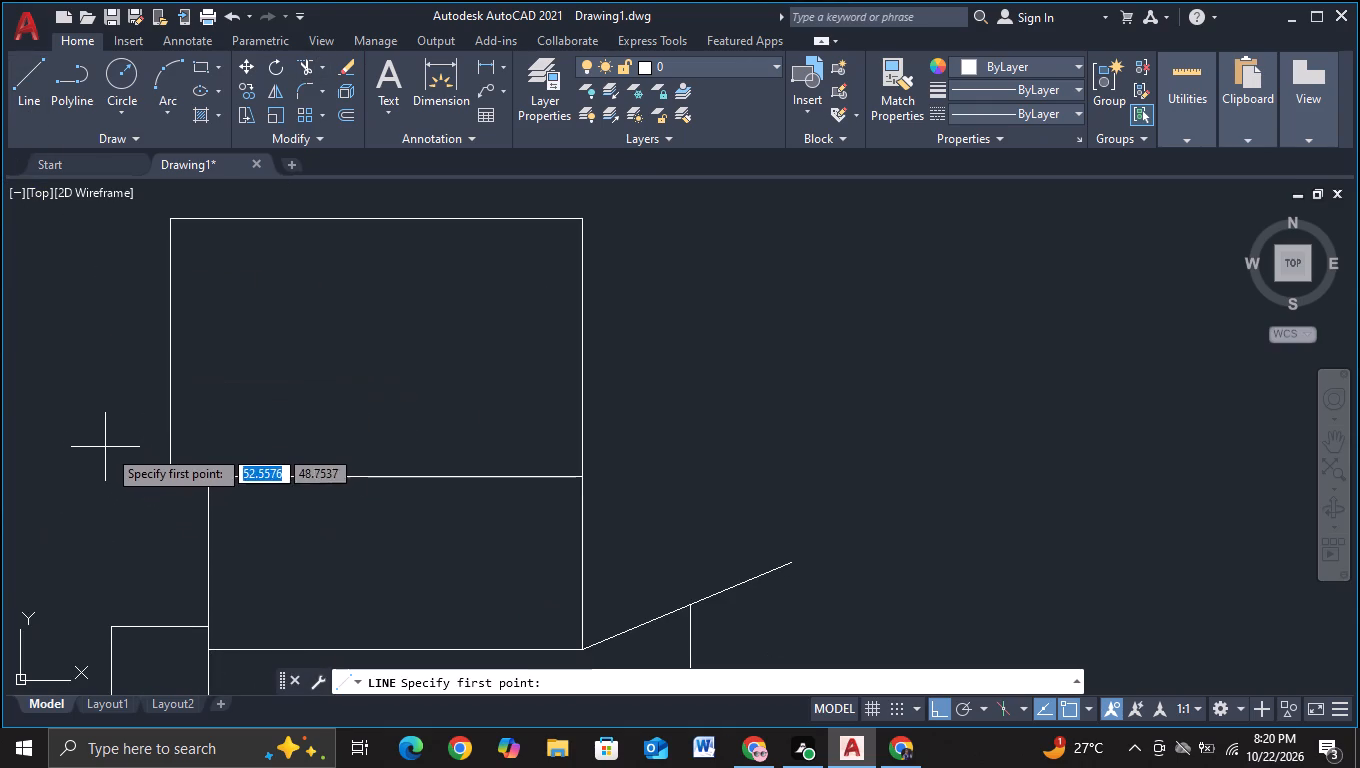
{"action": "left_click", "coordinate": [128, 460]}
{"action": "left_click", "coordinate": [693, 432]}
{"action": "key", "text": "Escape"}
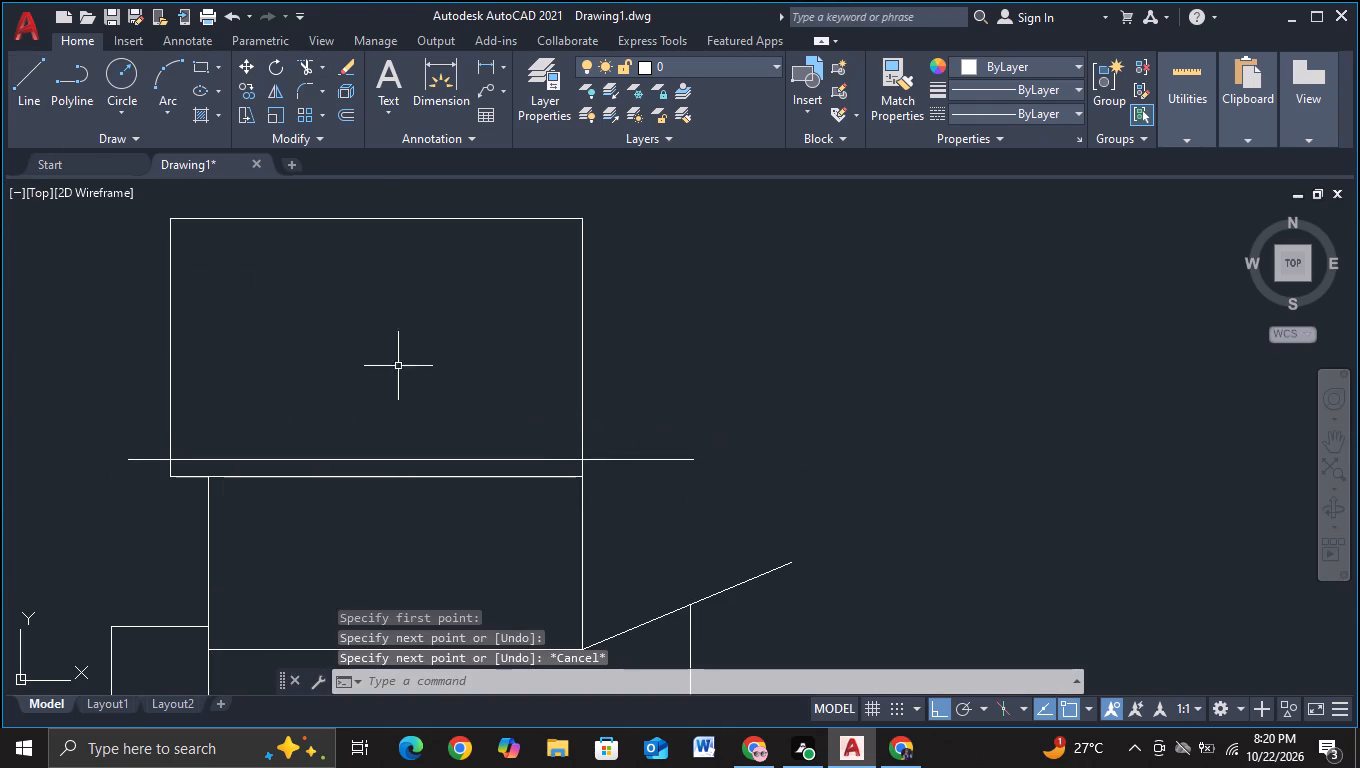
Trim both ends of the new horizontal line outside the upper box's left and right edges.
{"action": "left_click", "coordinate": [309, 67]}
{"action": "left_click_drag", "start_coordinate": [136, 477], "coordinate": [140, 436]}
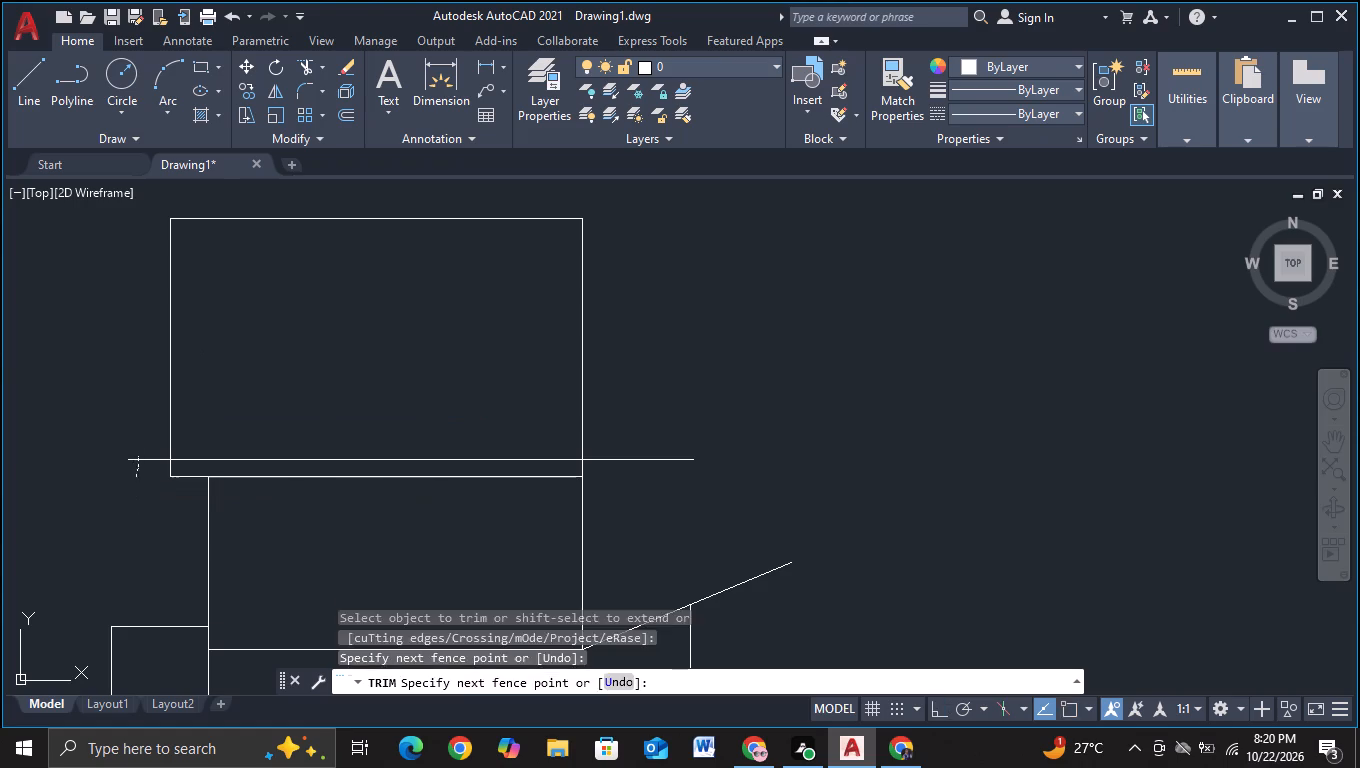
{"action": "left_click_drag", "start_coordinate": [664, 493], "coordinate": [649, 343]}
{"action": "key", "text": "Escape"}
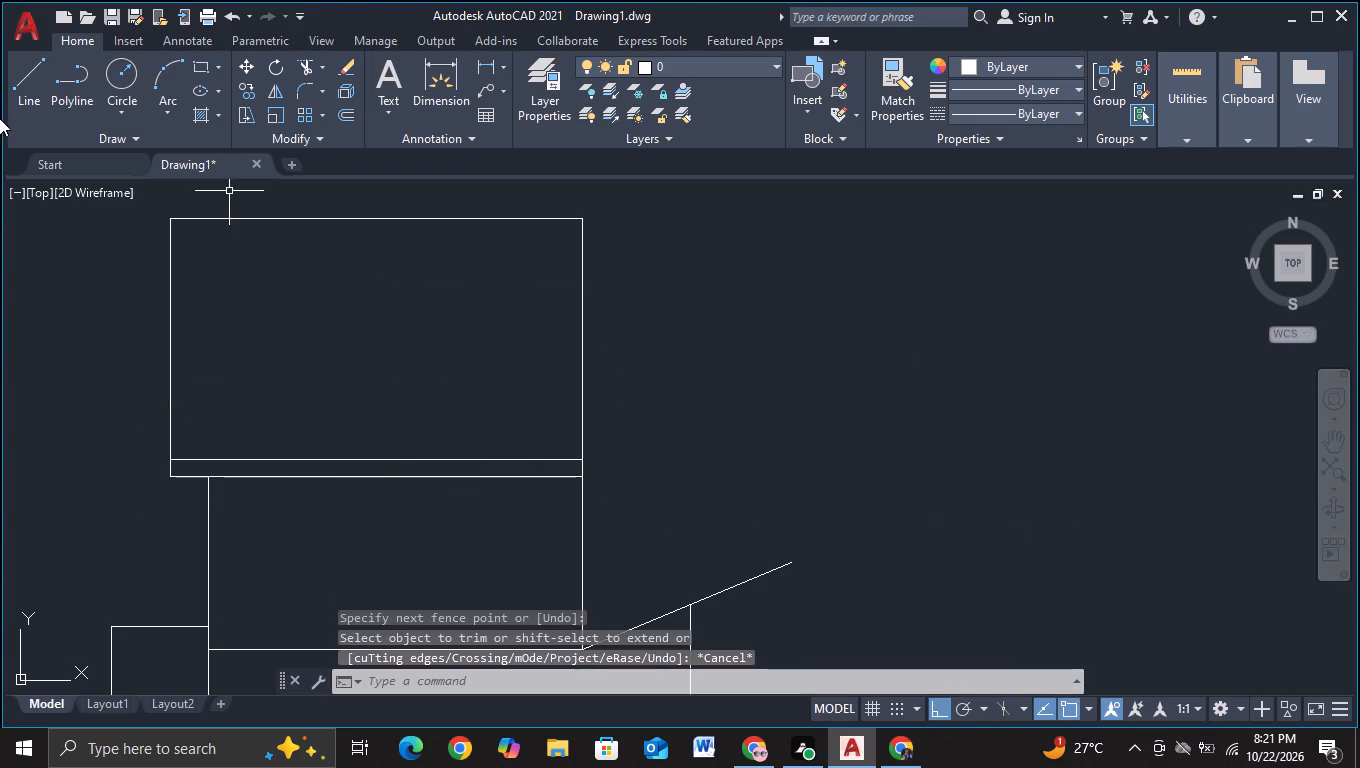
Draw a horizontal line about 32.6 long just below the upper box's top edge, extending past both sides.
{"action": "left_click", "coordinate": [19, 106]}
{"action": "middle_click_drag", "start_coordinate": [373, 357], "coordinate": [389, 419]}
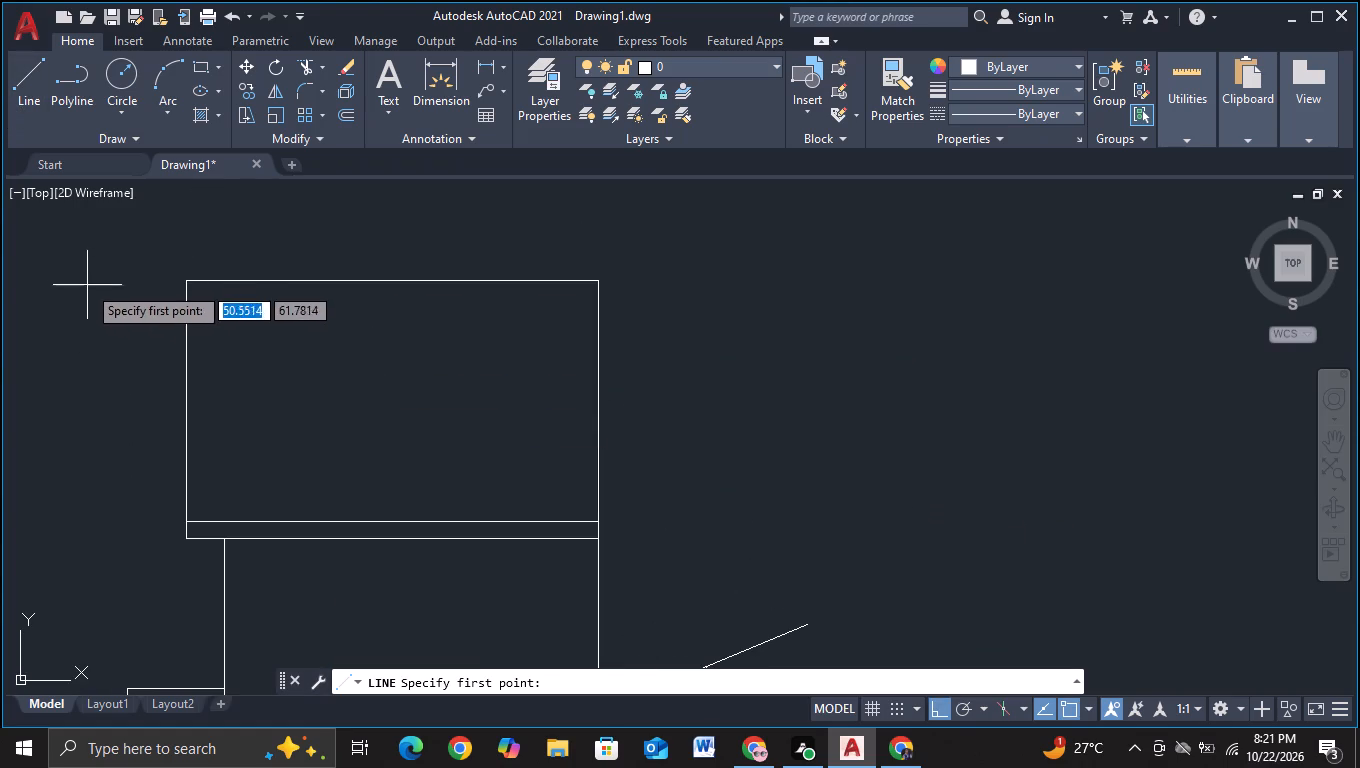
{"action": "left_click", "coordinate": [146, 305]}
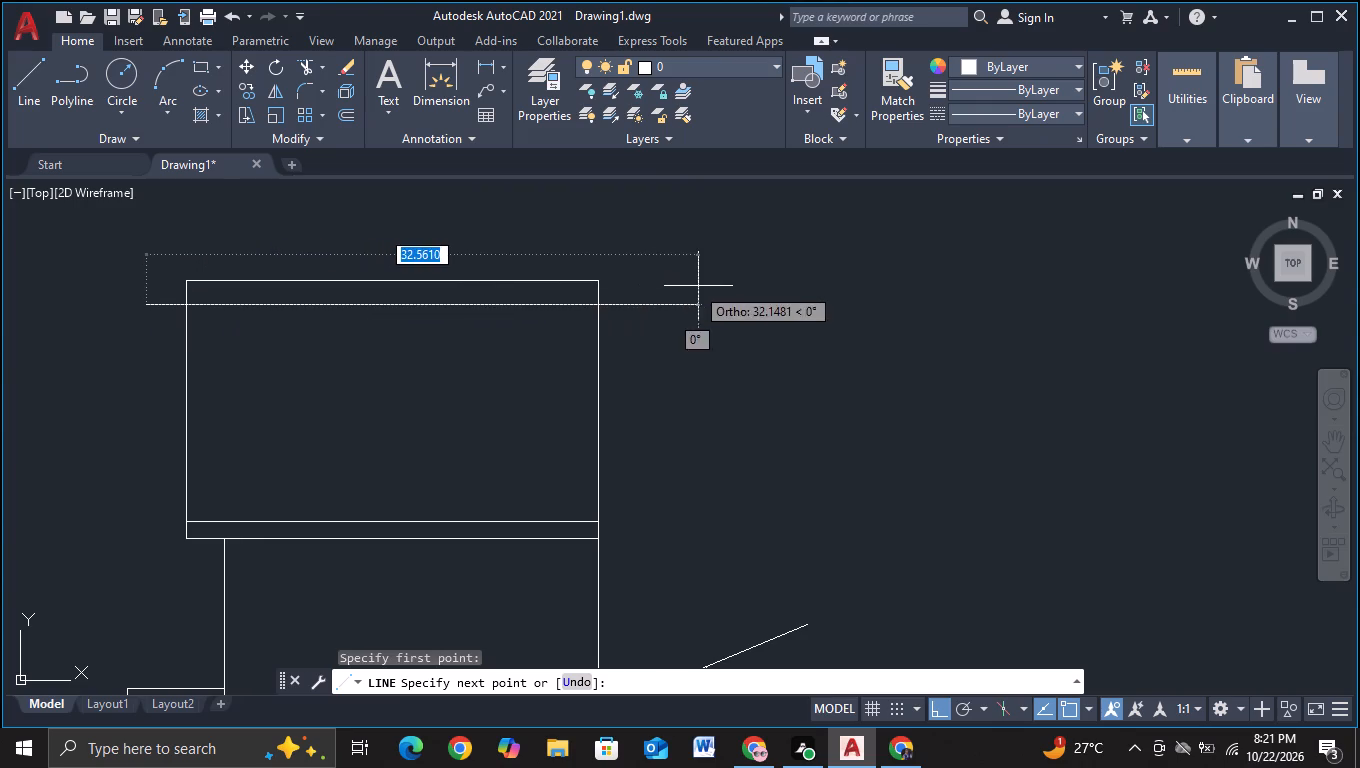
{"action": "left_click", "coordinate": [698, 286]}
{"action": "key", "text": "Escape"}
Trim both ends of the line near the upper box's top edge where they extend beyond its sides.
{"action": "left_click", "coordinate": [300, 73]}
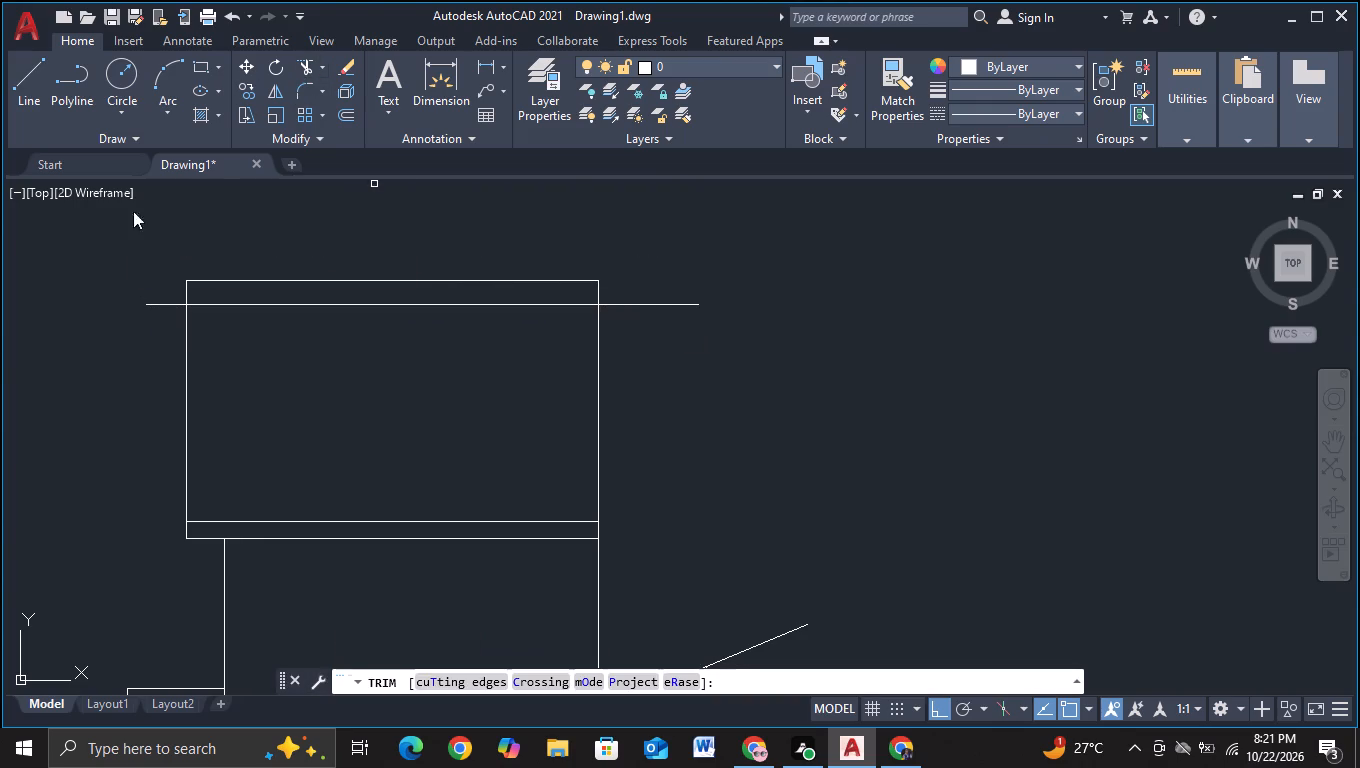
{"action": "left_click_drag", "start_coordinate": [150, 266], "coordinate": [168, 386]}
{"action": "left_click_drag", "start_coordinate": [617, 265], "coordinate": [660, 381]}
{"action": "key", "text": "Escape"}
Copy the slanted line at the middle rectangle's lower-right corner up to the right ends of the upper box's inner top line and top edge.
{"action": "middle_click_drag", "start_coordinate": [657, 387], "coordinate": [498, 406]}
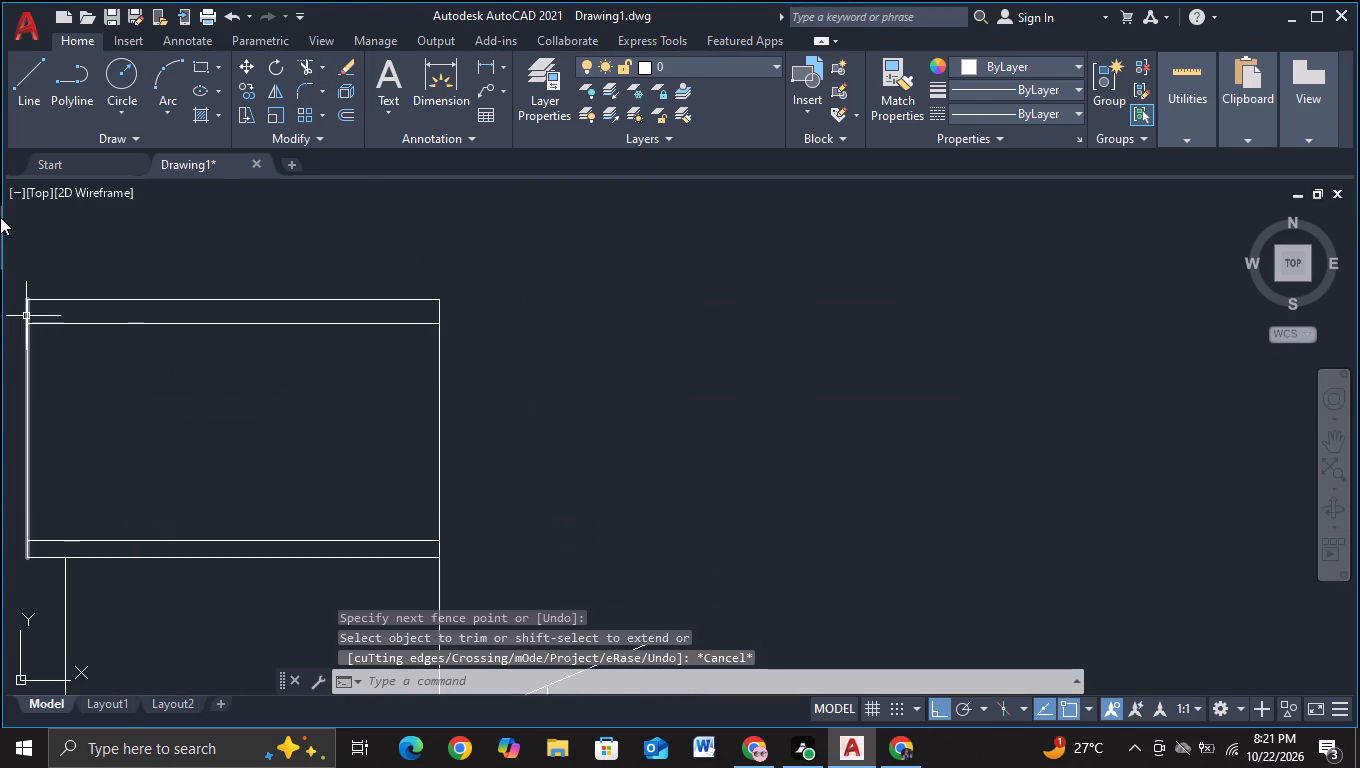
{"action": "scroll", "coordinate": [544, 429], "scroll_direction": "down", "scroll_amount": 3}
{"action": "middle_click_drag", "start_coordinate": [555, 468], "coordinate": [430, 449]}
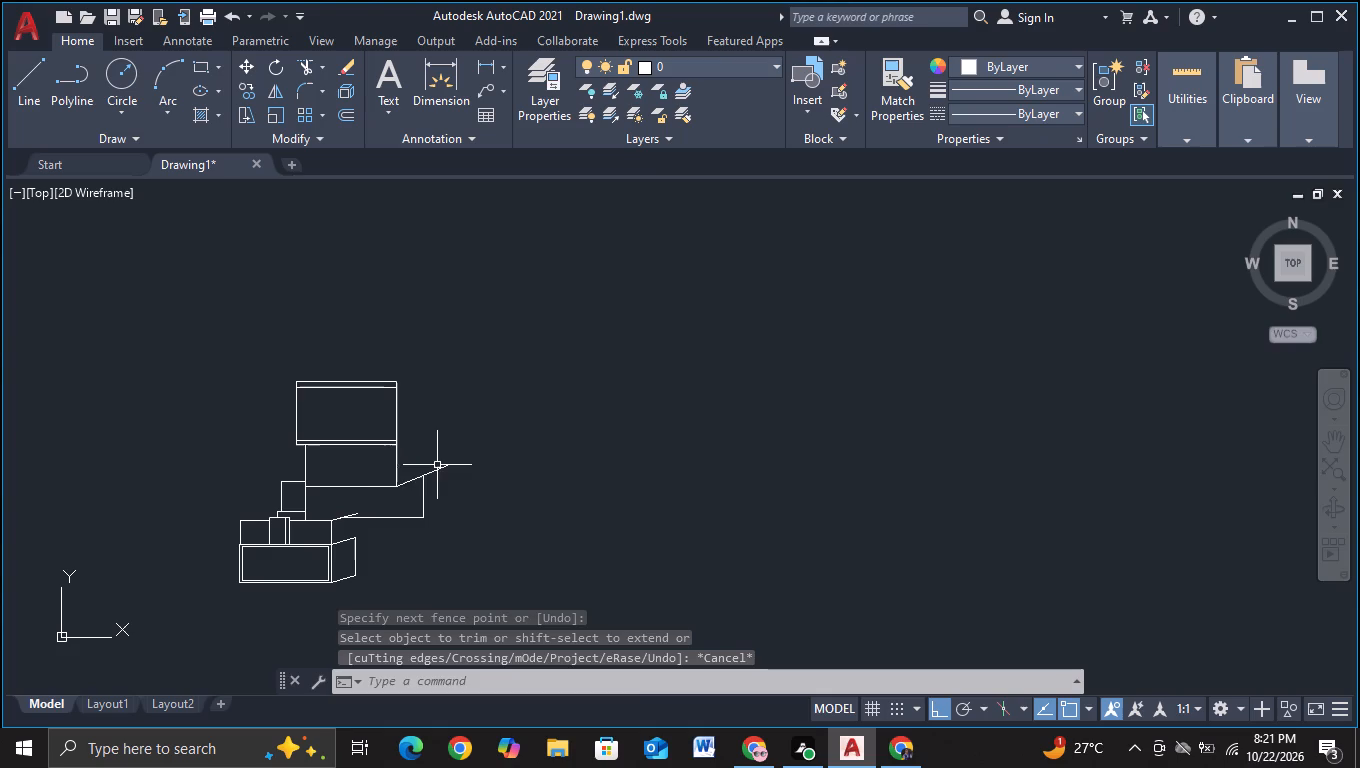
{"action": "left_click", "coordinate": [437, 466]}
{"action": "key", "text": "Escape"}
{"action": "left_click", "coordinate": [433, 471]}
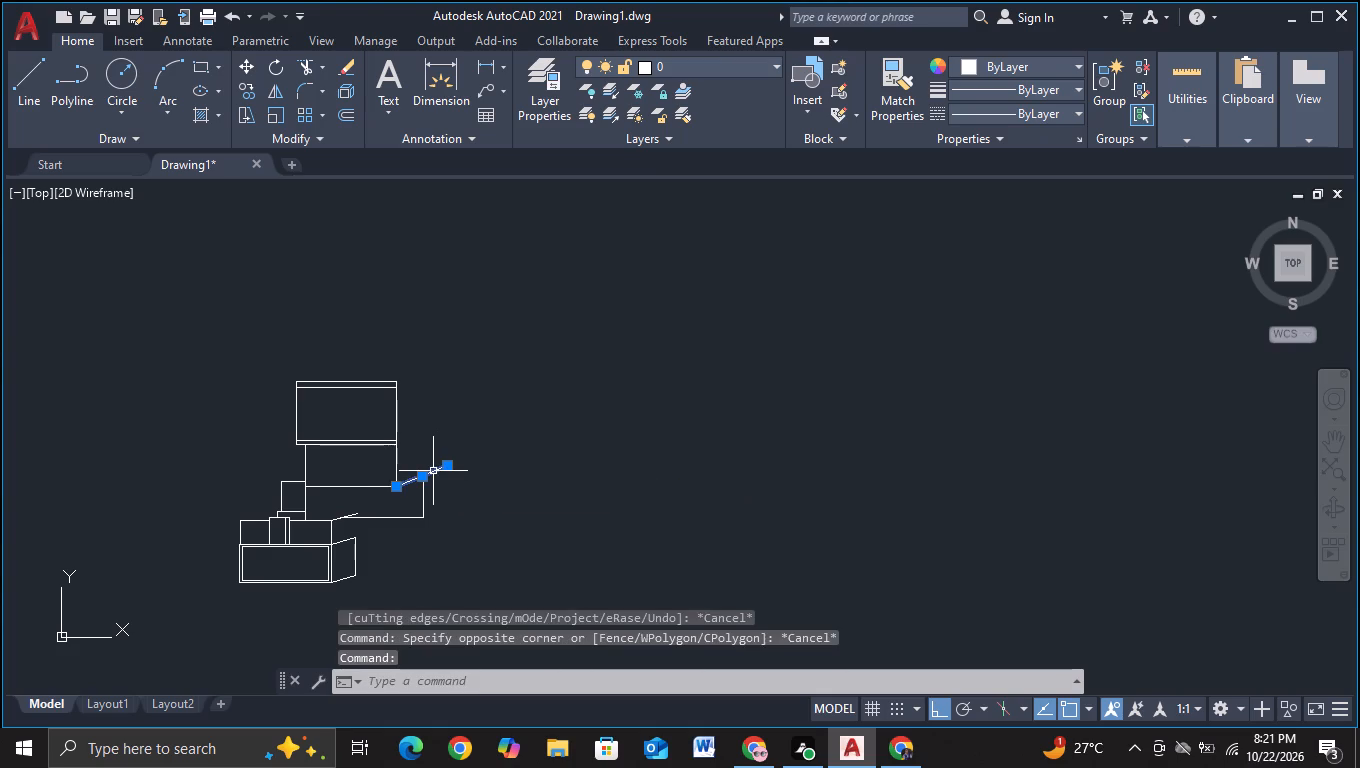
{"action": "key", "text": "x"}
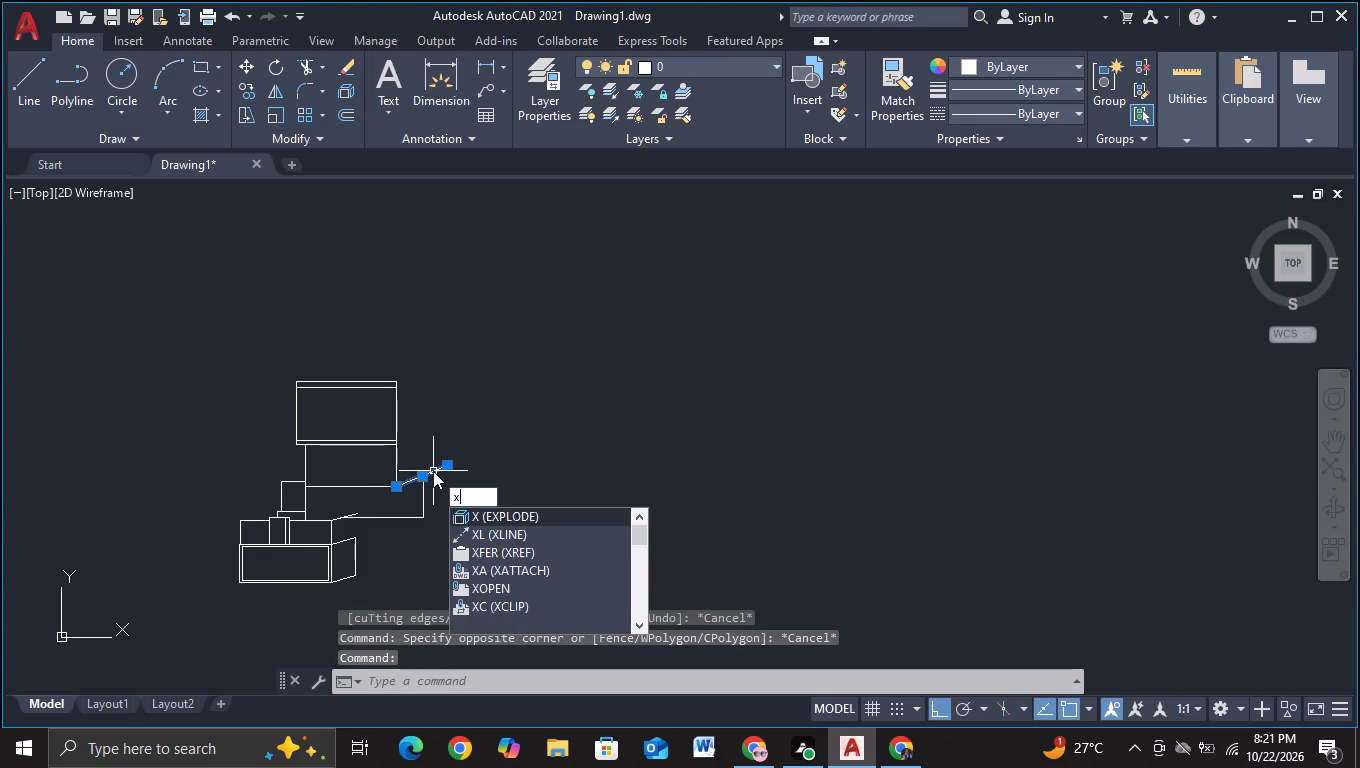
{"action": "key", "text": "BackSpace"}
{"action": "key", "text": "c"}
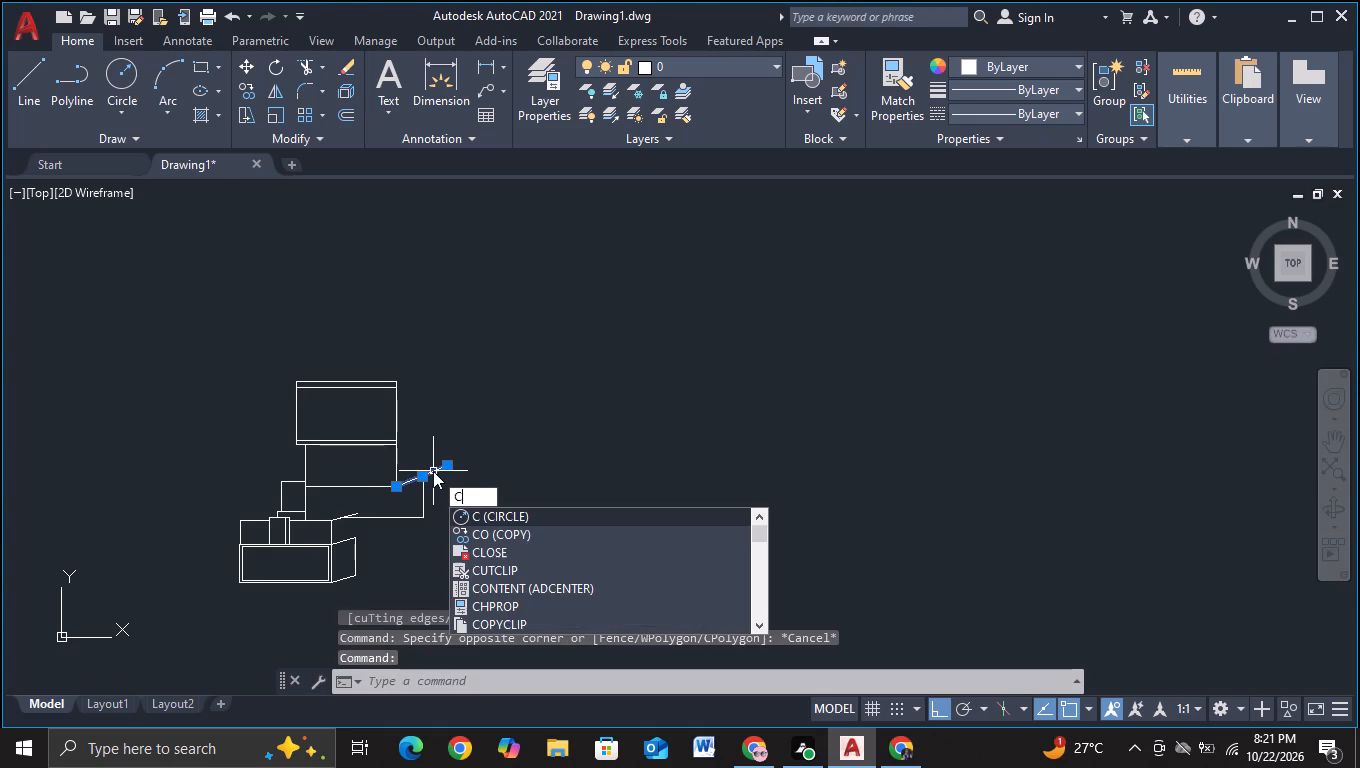
{"action": "left_click", "coordinate": [518, 538]}
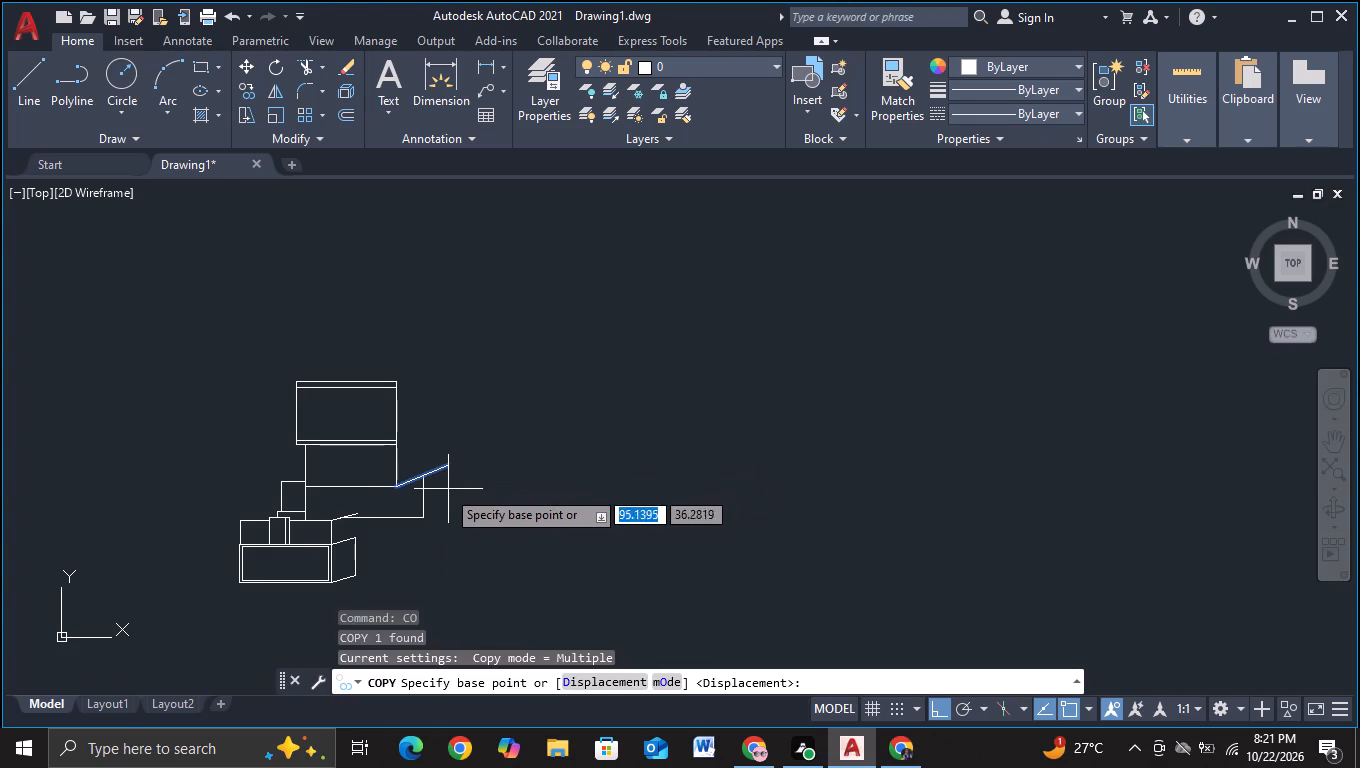
{"action": "left_click", "coordinate": [427, 488]}
{"action": "scroll", "coordinate": [423, 445], "scroll_direction": "up", "scroll_amount": 3}
{"action": "middle_click_drag", "start_coordinate": [392, 345], "coordinate": [410, 504]}
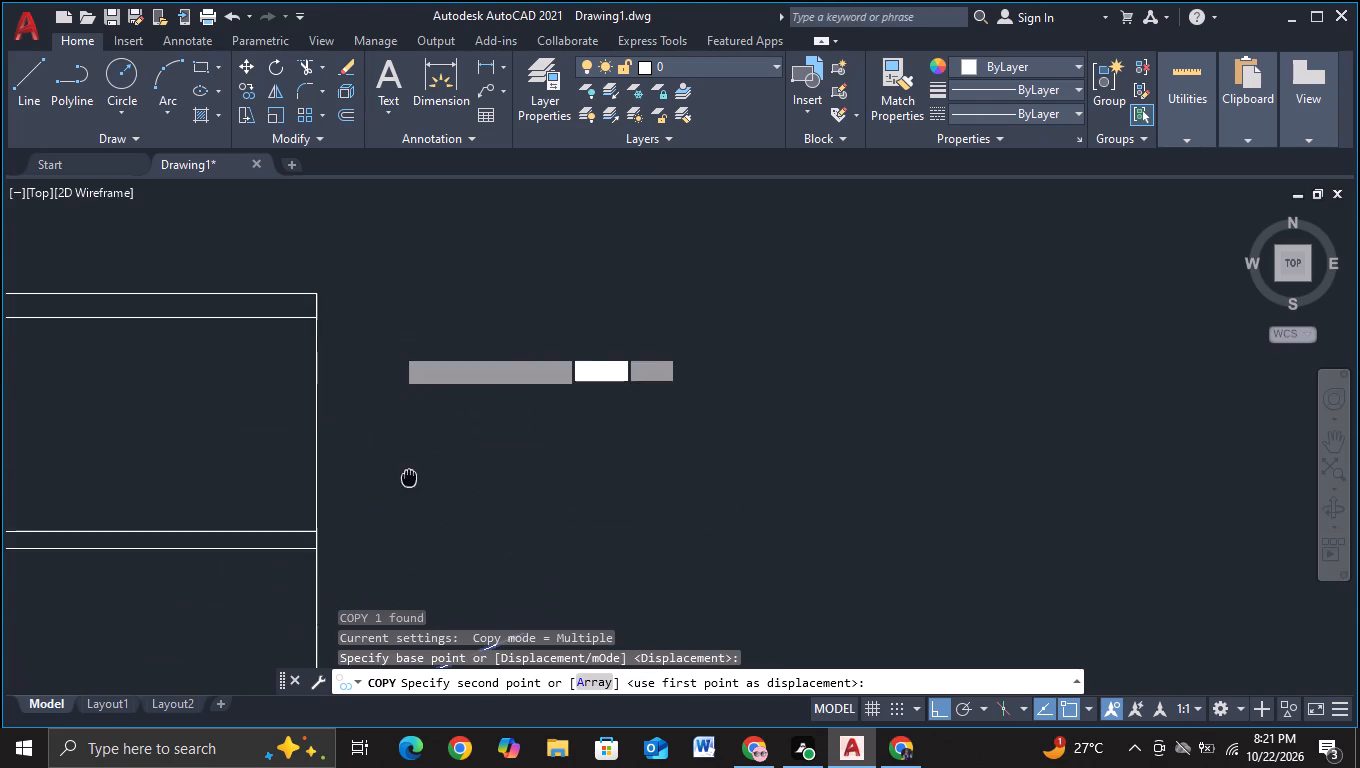
{"action": "middle_click_drag", "start_coordinate": [410, 504], "coordinate": [410, 508]}
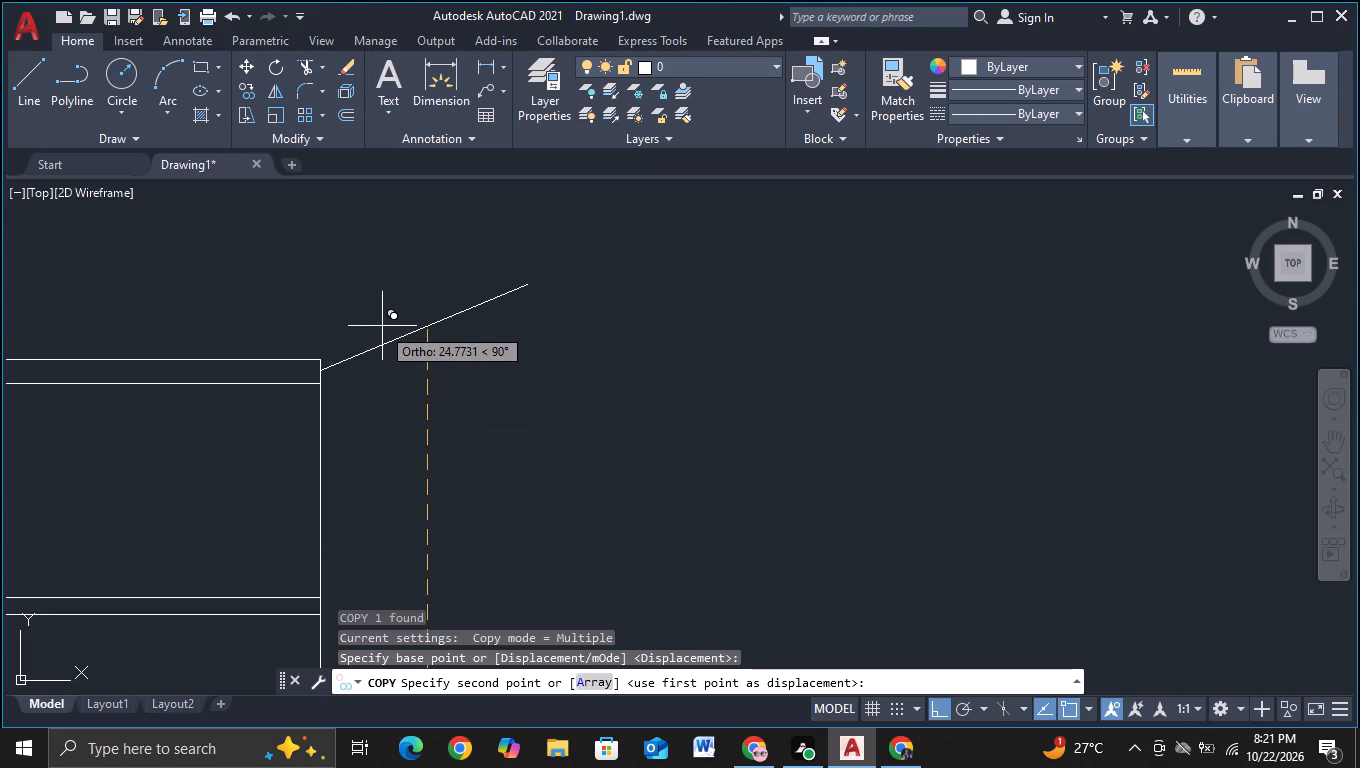
{"action": "left_click", "coordinate": [379, 341]}
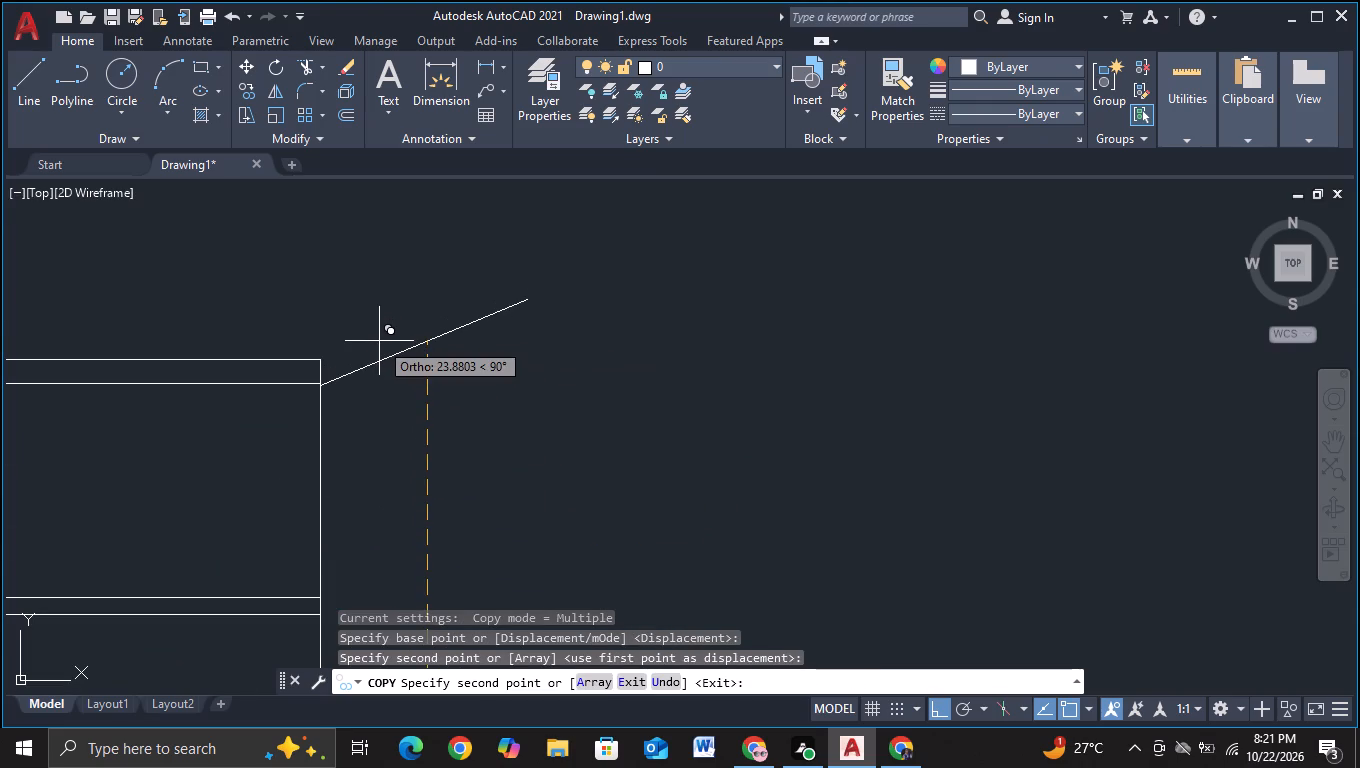
{"action": "left_click", "coordinate": [379, 316]}
{"action": "key", "text": "Escape"}
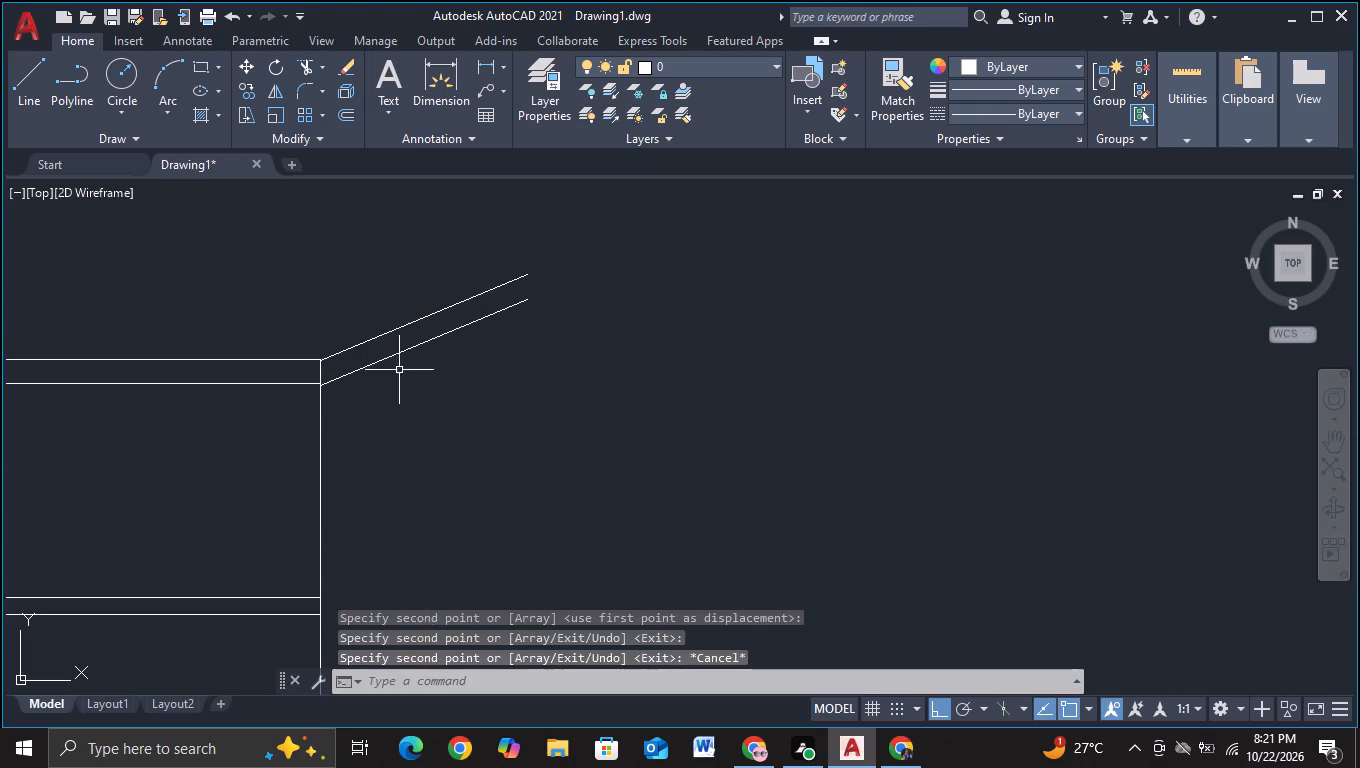
Copy the topmost slanted line down about 14.1 and 15.2, to the right ends of the upper box's inner bottom line and bottom edge.
{"action": "scroll", "coordinate": [411, 410], "scroll_direction": "down", "scroll_amount": 3}
{"action": "middle_click_drag", "start_coordinate": [431, 424], "coordinate": [441, 388]}
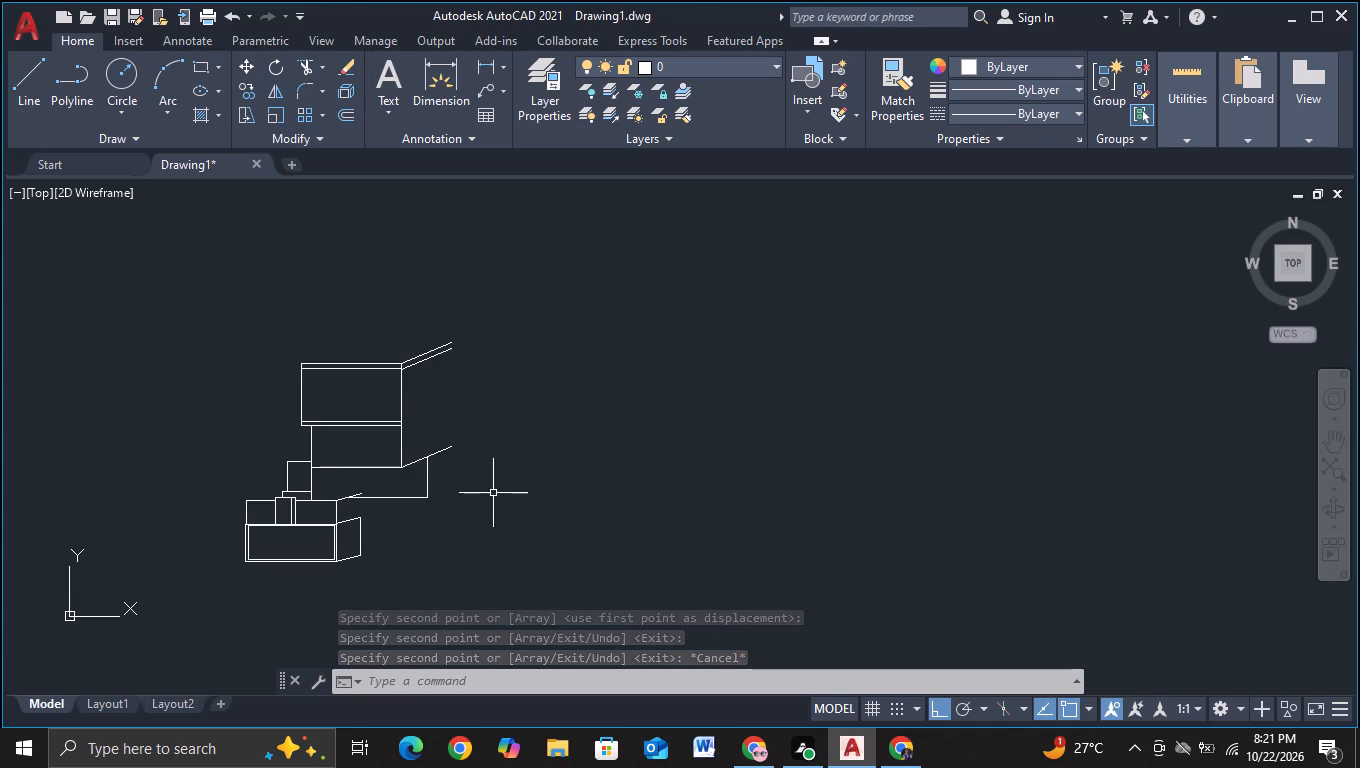
{"action": "left_click", "coordinate": [409, 364]}
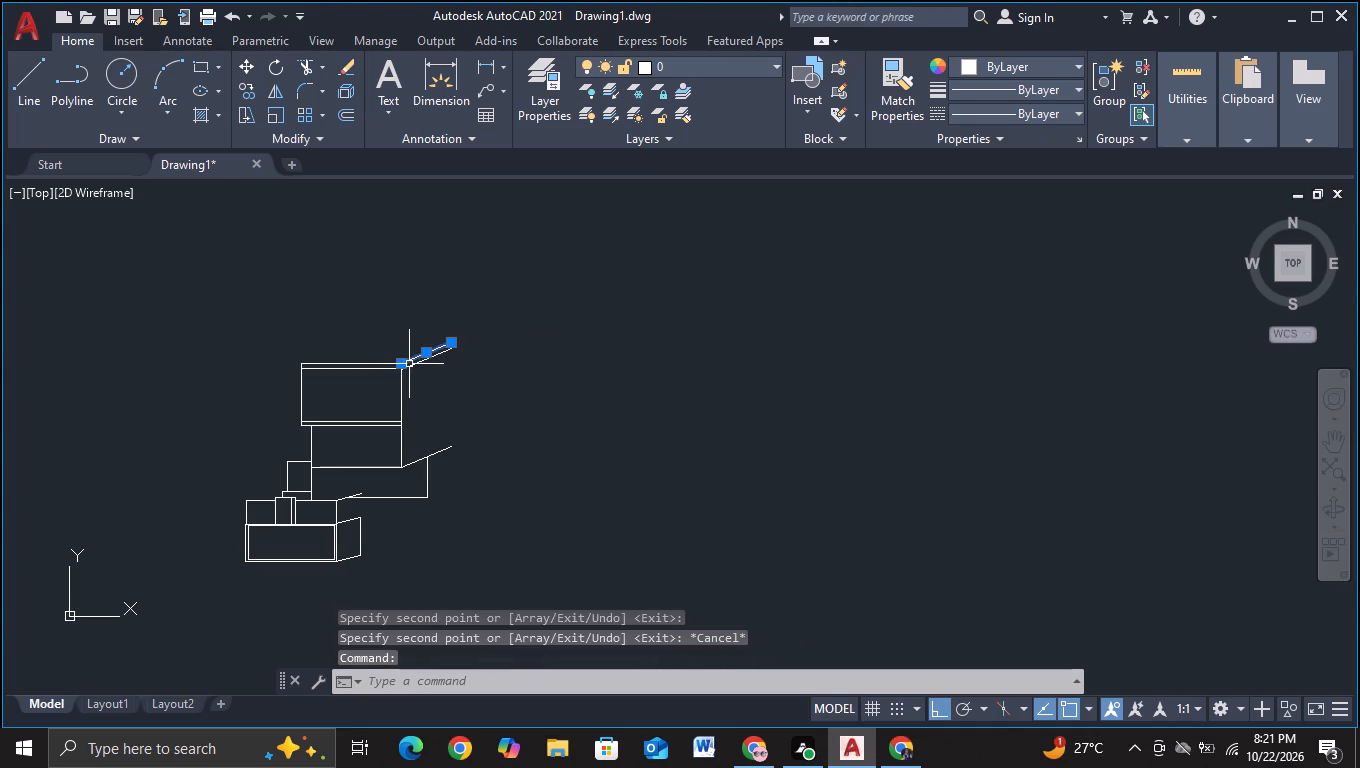
{"action": "key", "text": "c"}
{"action": "left_click", "coordinate": [437, 427]}
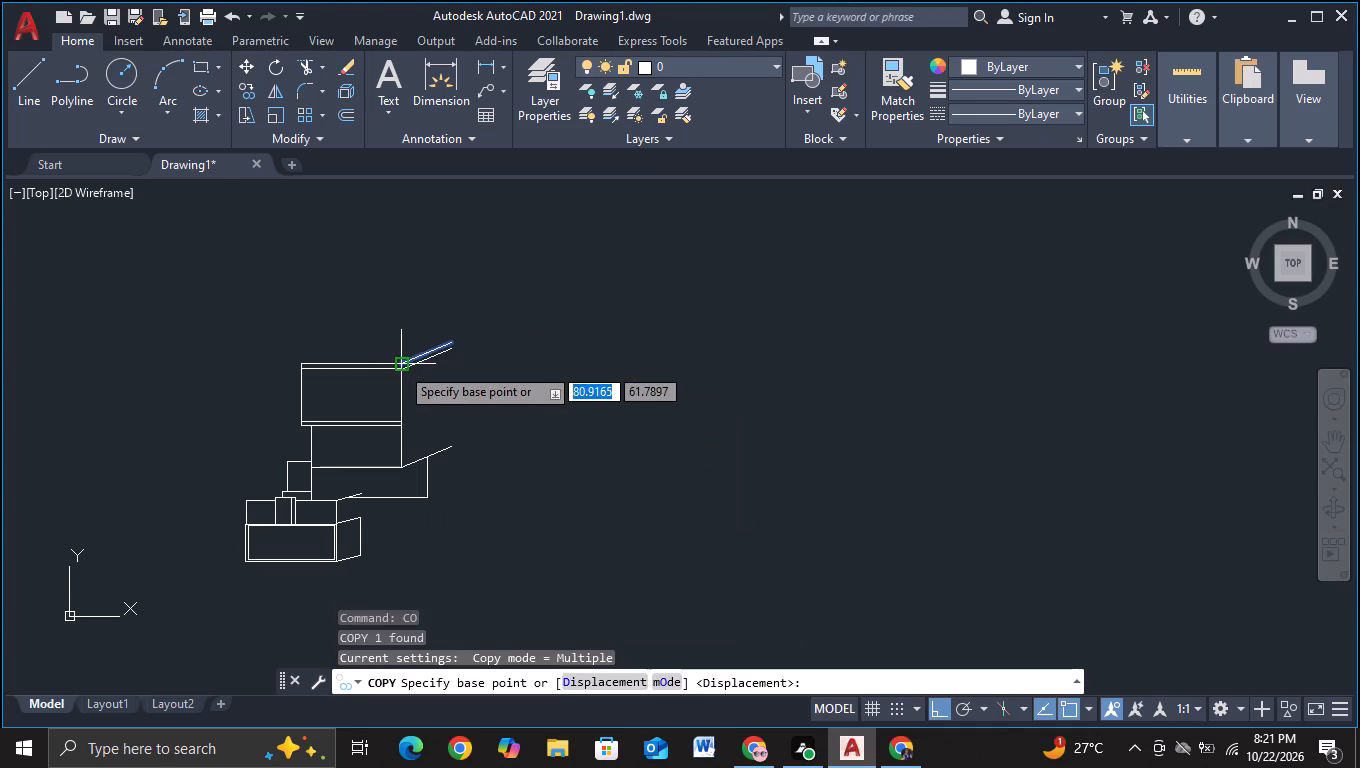
{"action": "left_click", "coordinate": [410, 367]}
{"action": "scroll", "coordinate": [421, 442], "scroll_direction": "up", "scroll_amount": 2}
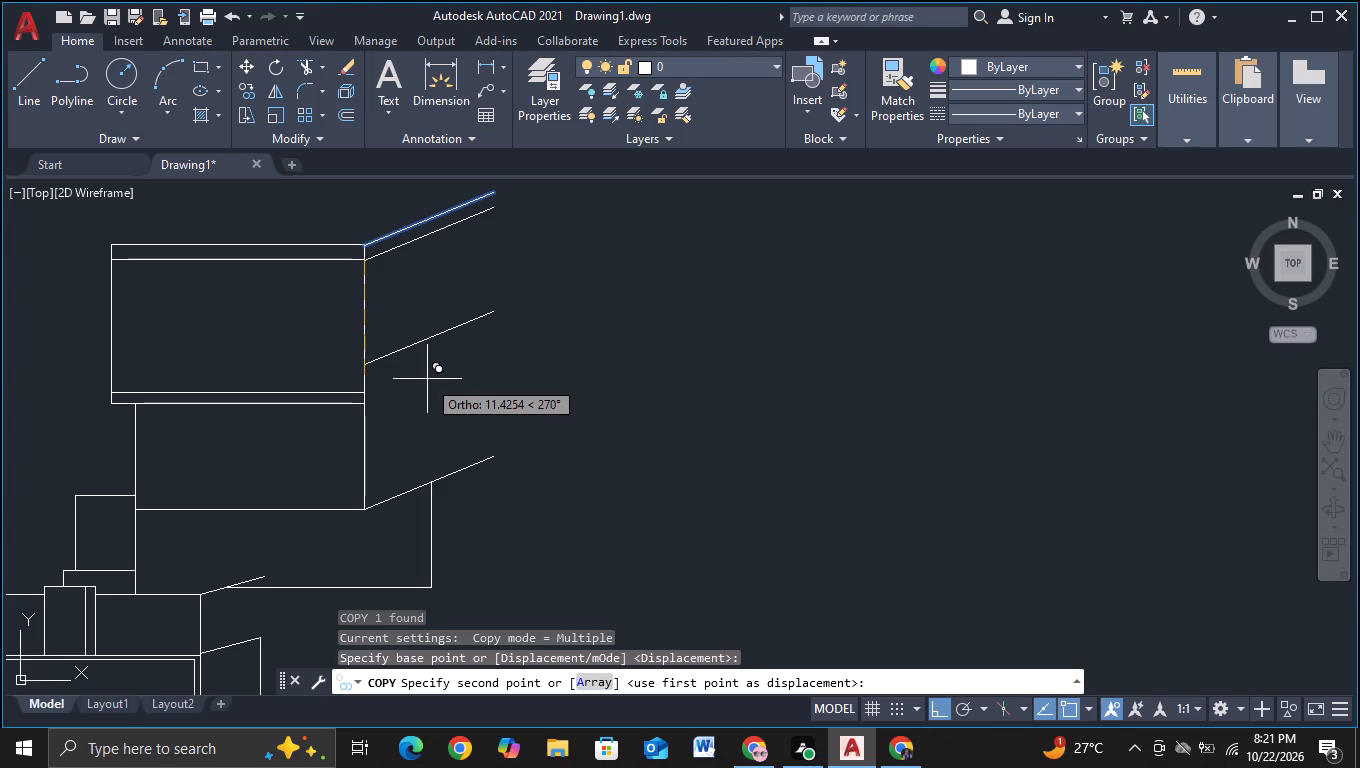
{"action": "scroll", "coordinate": [430, 332], "scroll_direction": "up", "scroll_amount": 3}
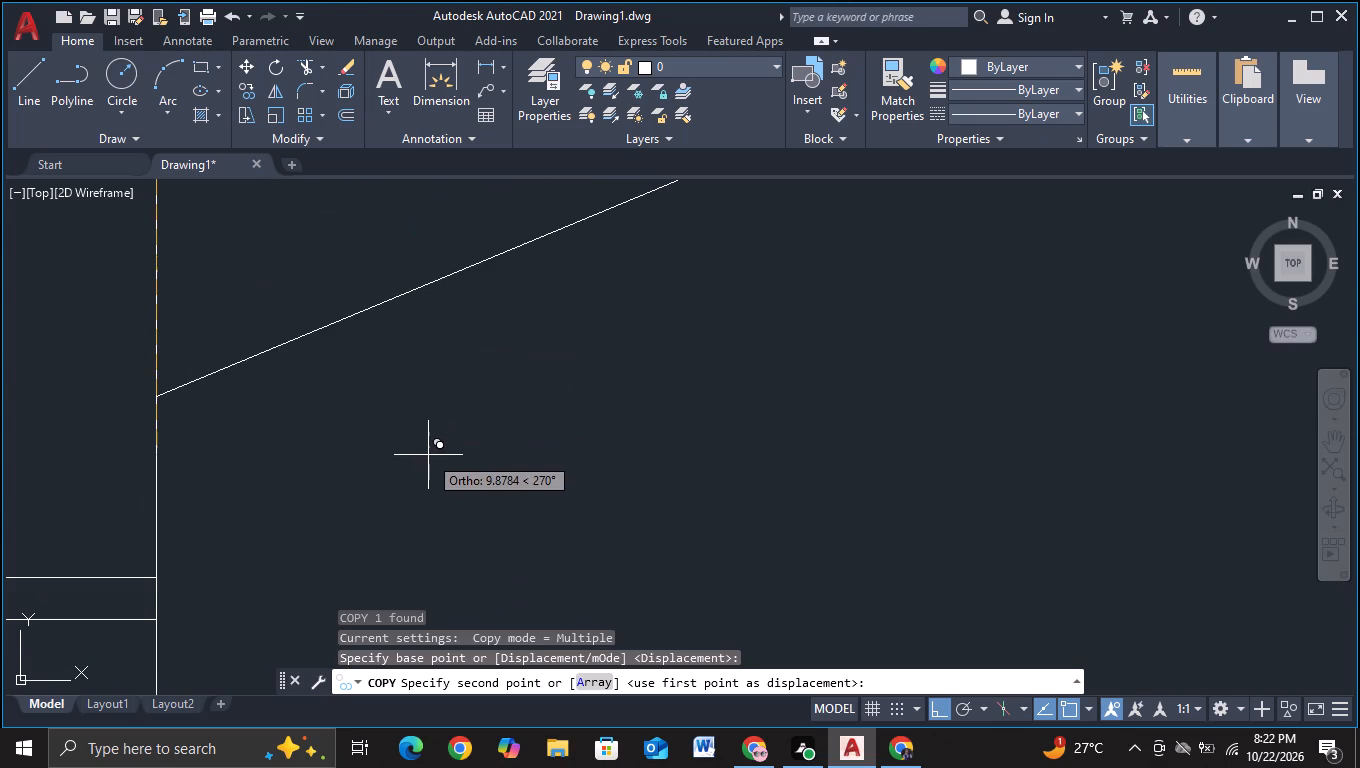
{"action": "scroll", "coordinate": [428, 455], "scroll_direction": "down", "scroll_amount": 3}
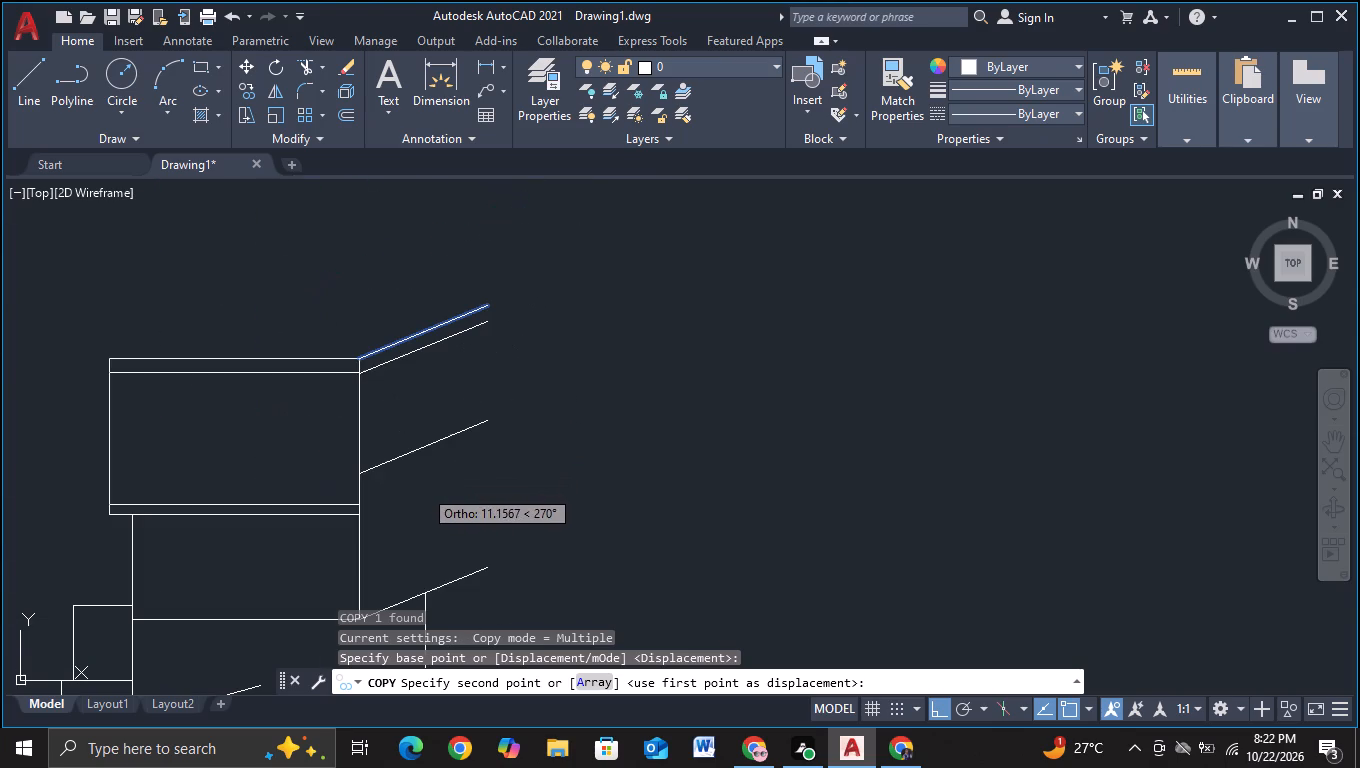
{"action": "middle_click_drag", "start_coordinate": [423, 488], "coordinate": [425, 446]}
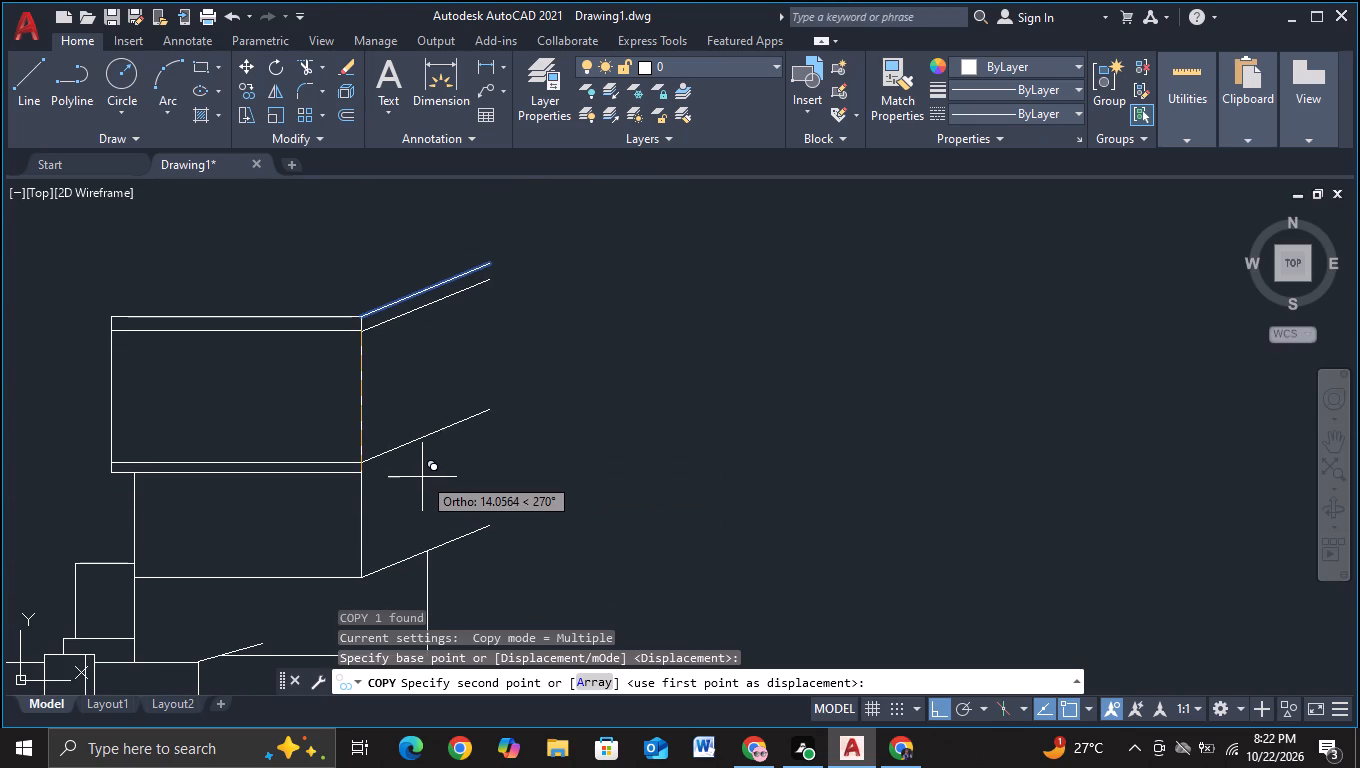
{"action": "left_click", "coordinate": [422, 477]}
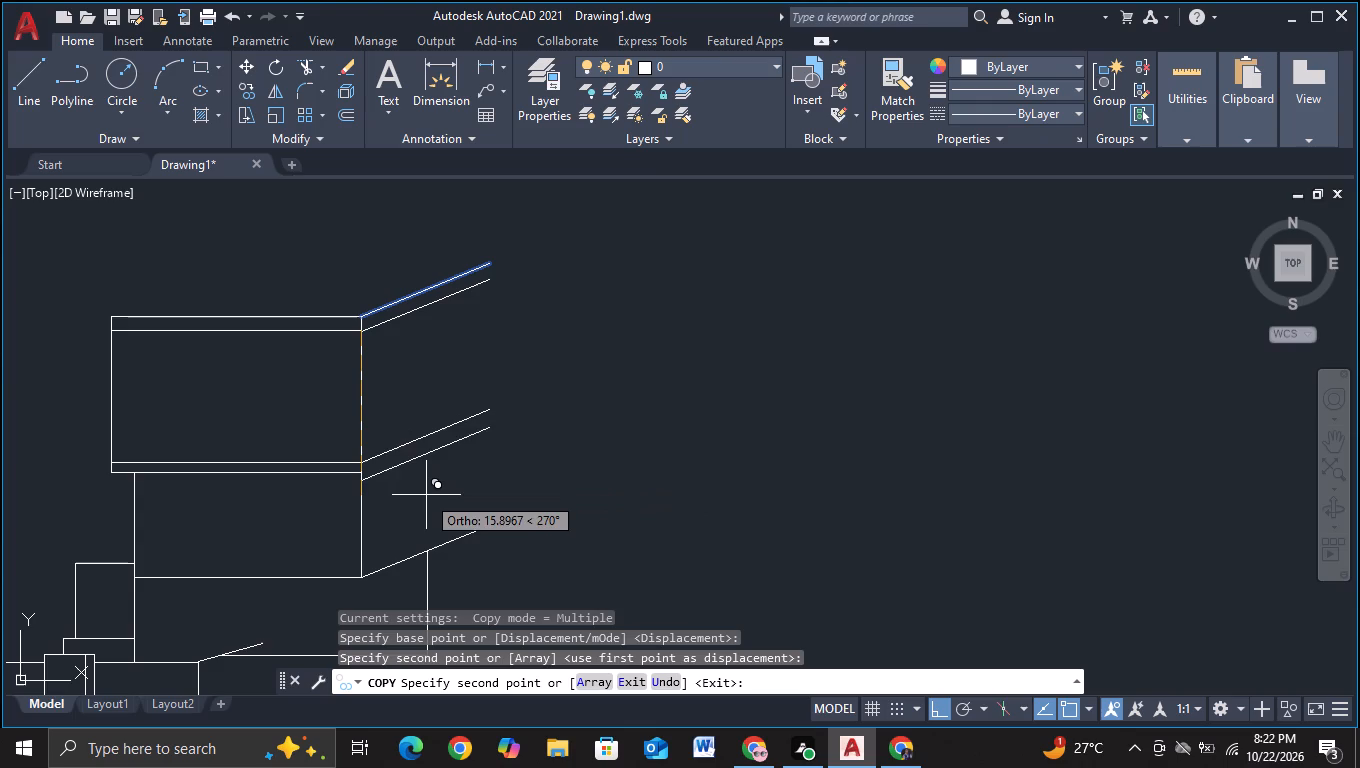
{"action": "left_click", "coordinate": [426, 488]}
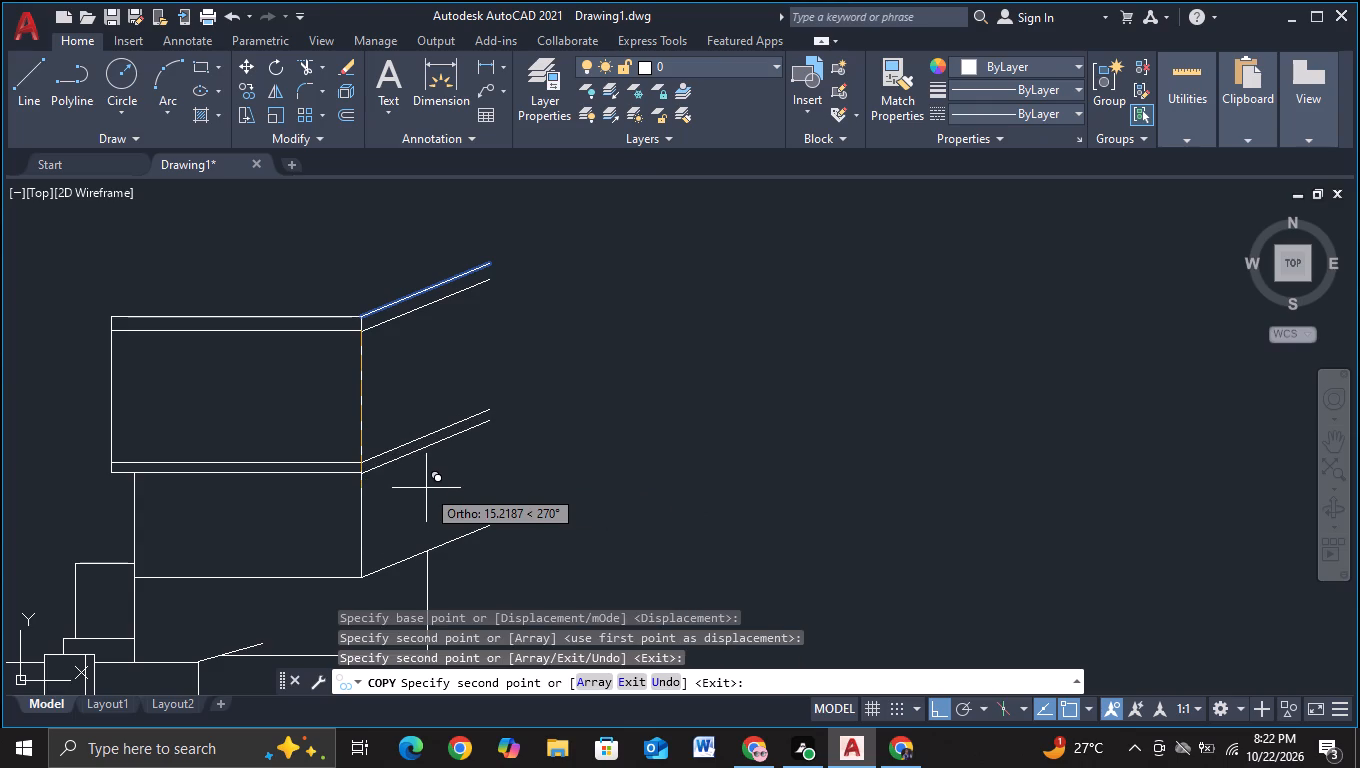
{"action": "key", "text": "Escape"}
Draw a vertical line about 43.2 long straight down from the topmost slanted line's outer end.
{"action": "scroll", "coordinate": [437, 483], "scroll_direction": "down", "scroll_amount": 2}
{"action": "middle_click_drag", "start_coordinate": [496, 486], "coordinate": [483, 431]}
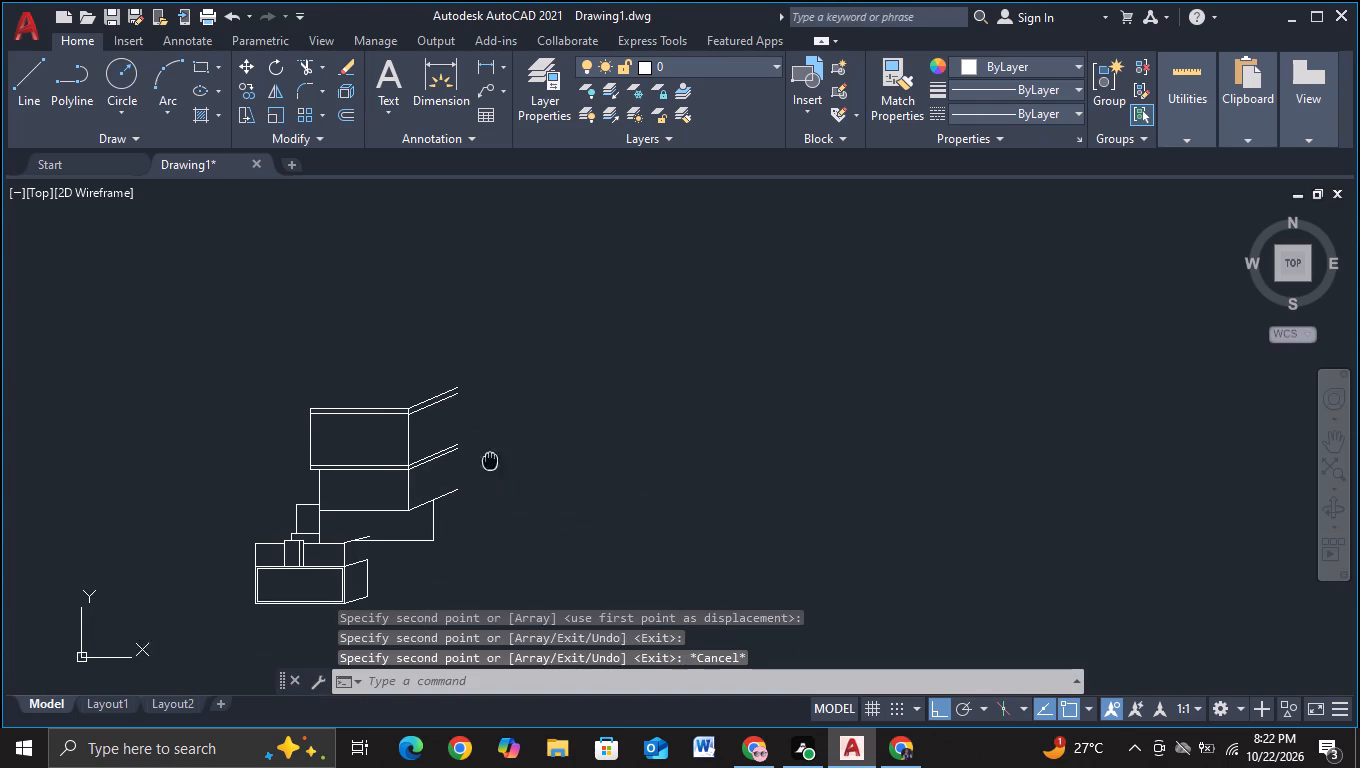
{"action": "middle_click_drag", "start_coordinate": [483, 431], "coordinate": [478, 398]}
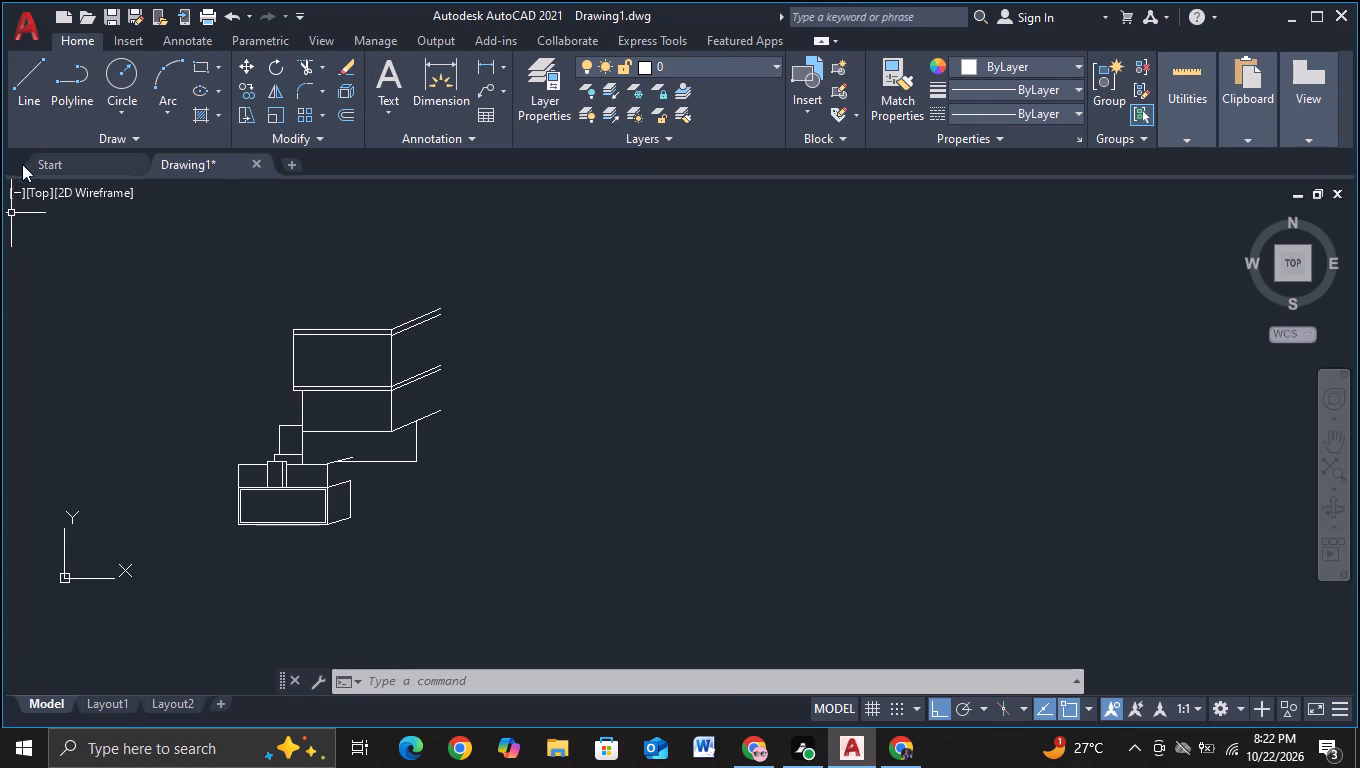
{"action": "left_click", "coordinate": [28, 108]}
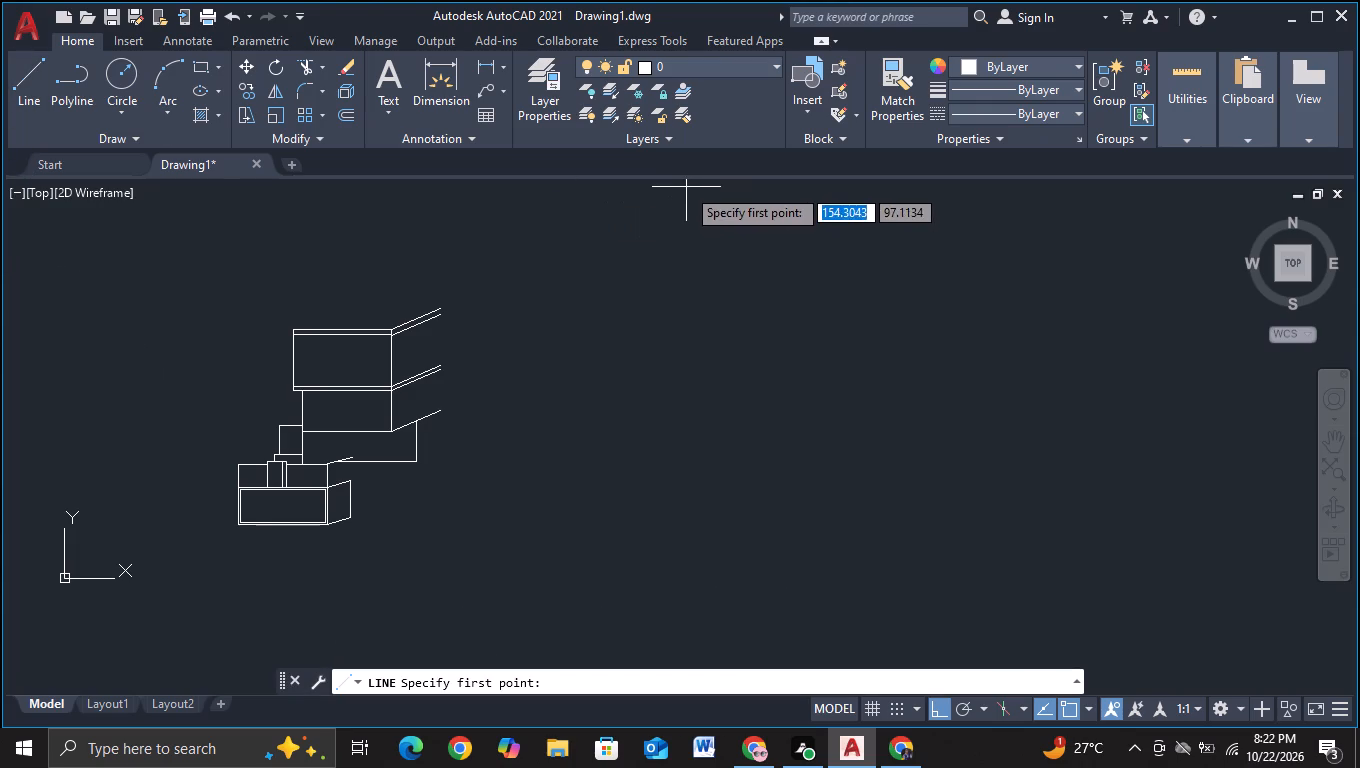
{"action": "left_click", "coordinate": [432, 308]}
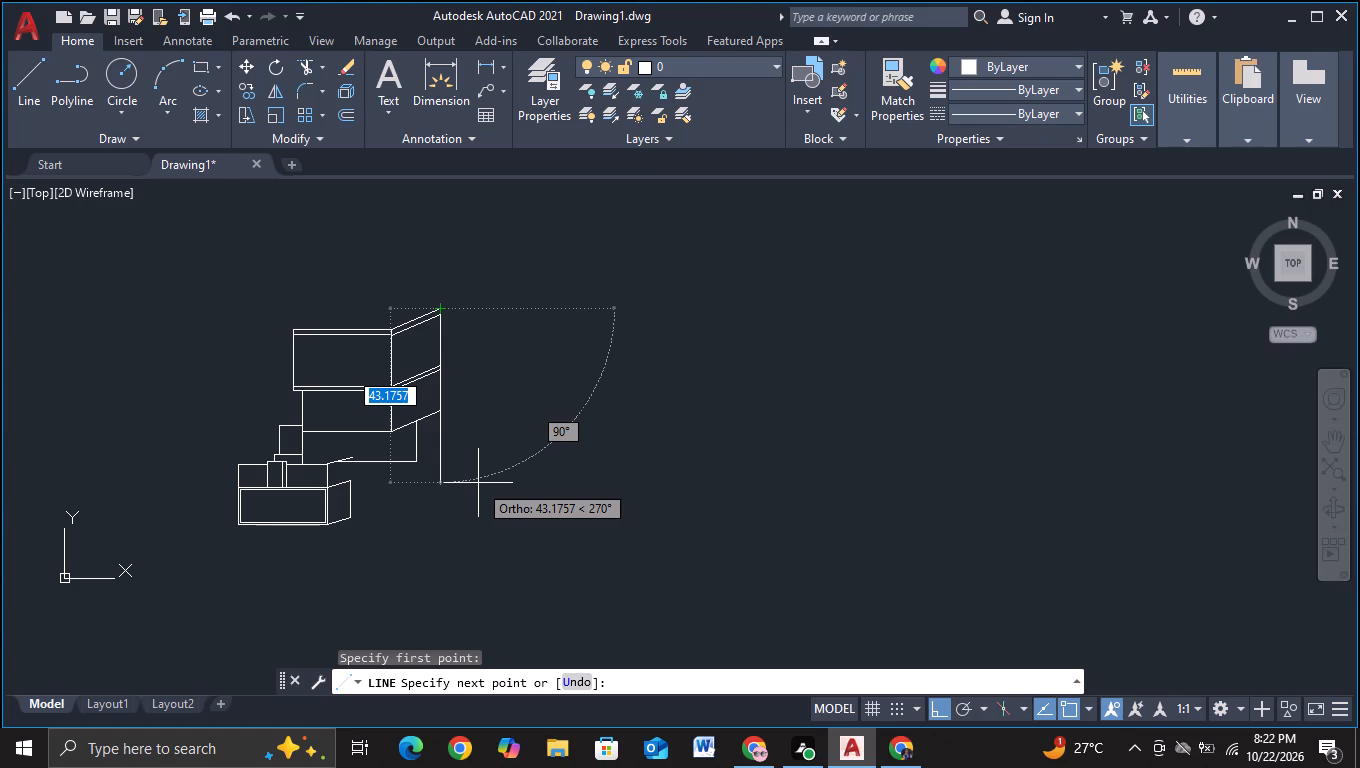
{"action": "left_click", "coordinate": [478, 483]}
{"action": "key", "text": "Escape"}
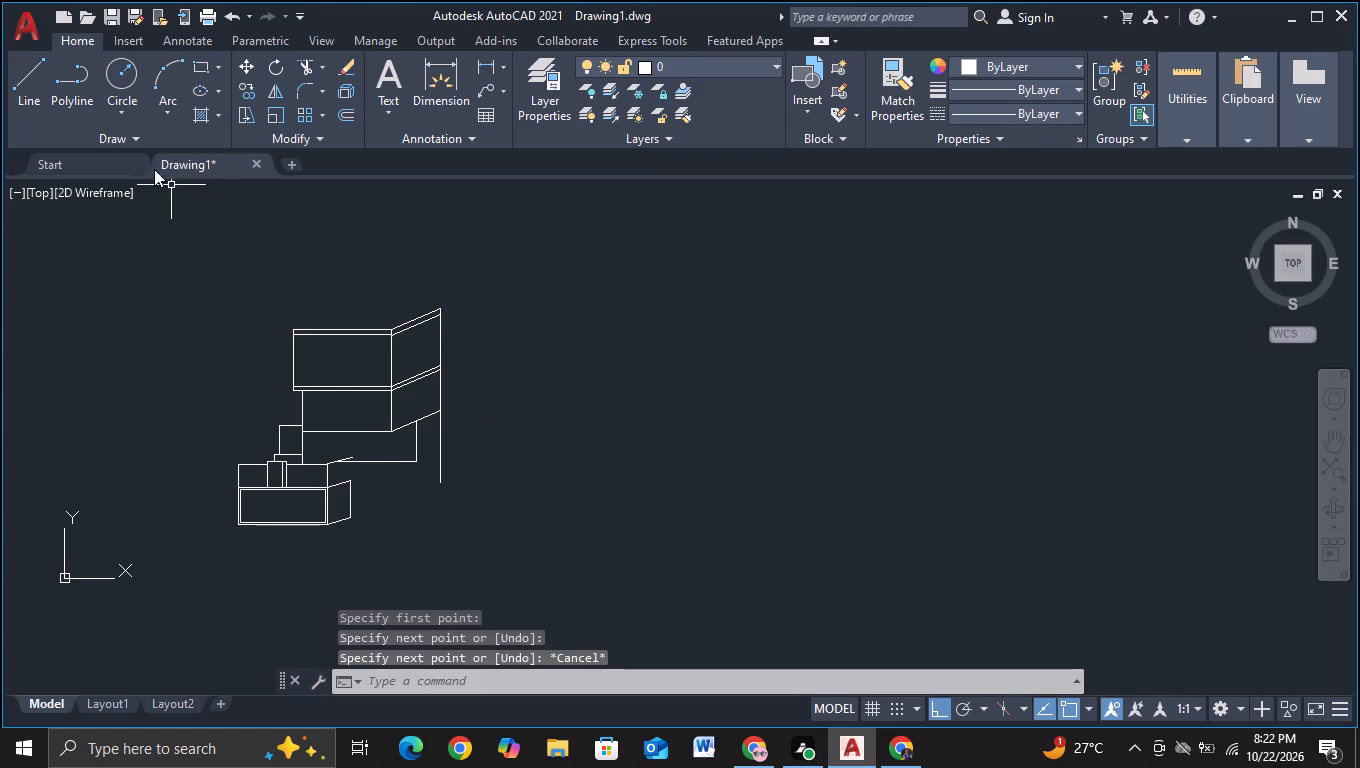
Draw a vertical line down the boxes' slanted side face, from below the upper band to just past the lowest slanted edge.
{"action": "left_click", "coordinate": [18, 102]}
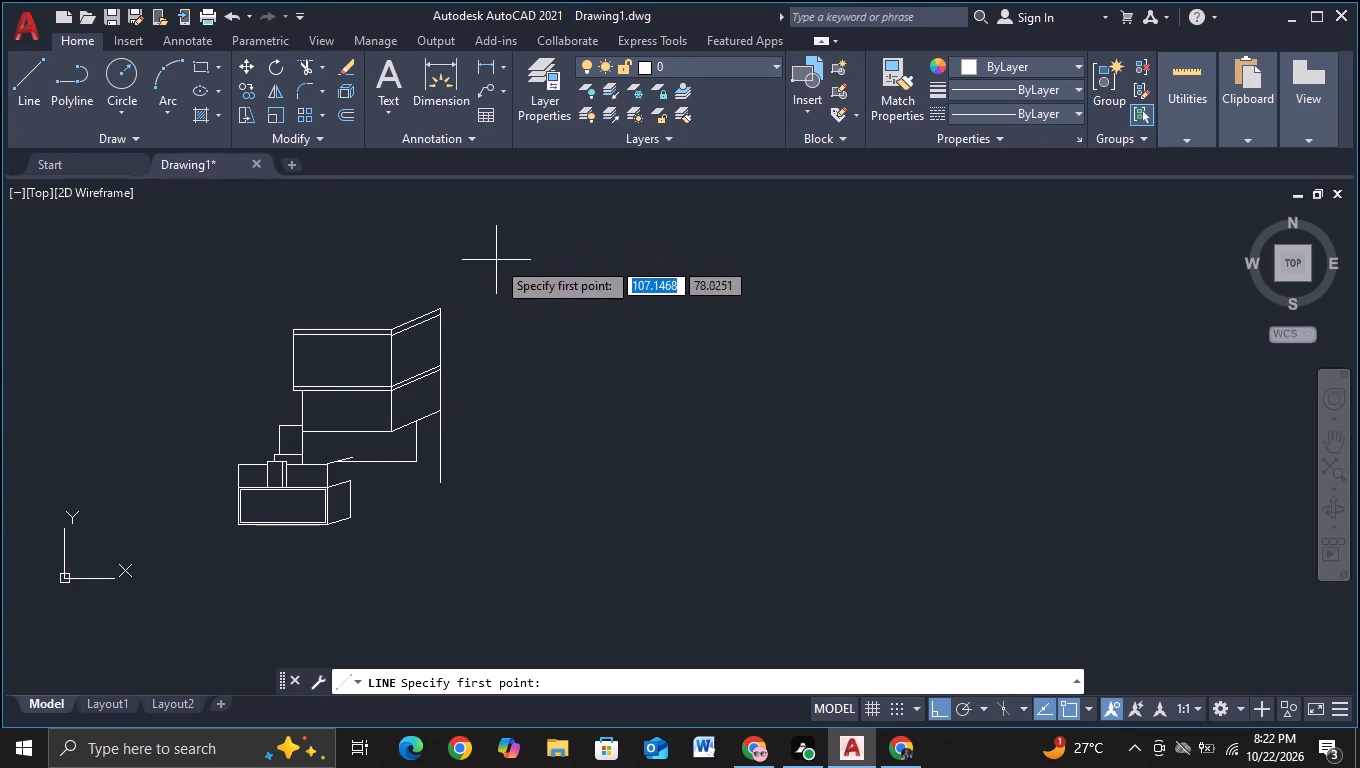
{"action": "scroll", "coordinate": [496, 259], "scroll_direction": "up", "scroll_amount": 1}
{"action": "scroll", "coordinate": [470, 463], "scroll_direction": "up", "scroll_amount": 1}
{"action": "middle_click_drag", "start_coordinate": [470, 463], "coordinate": [477, 413]}
{"action": "left_click", "coordinate": [323, 331]}
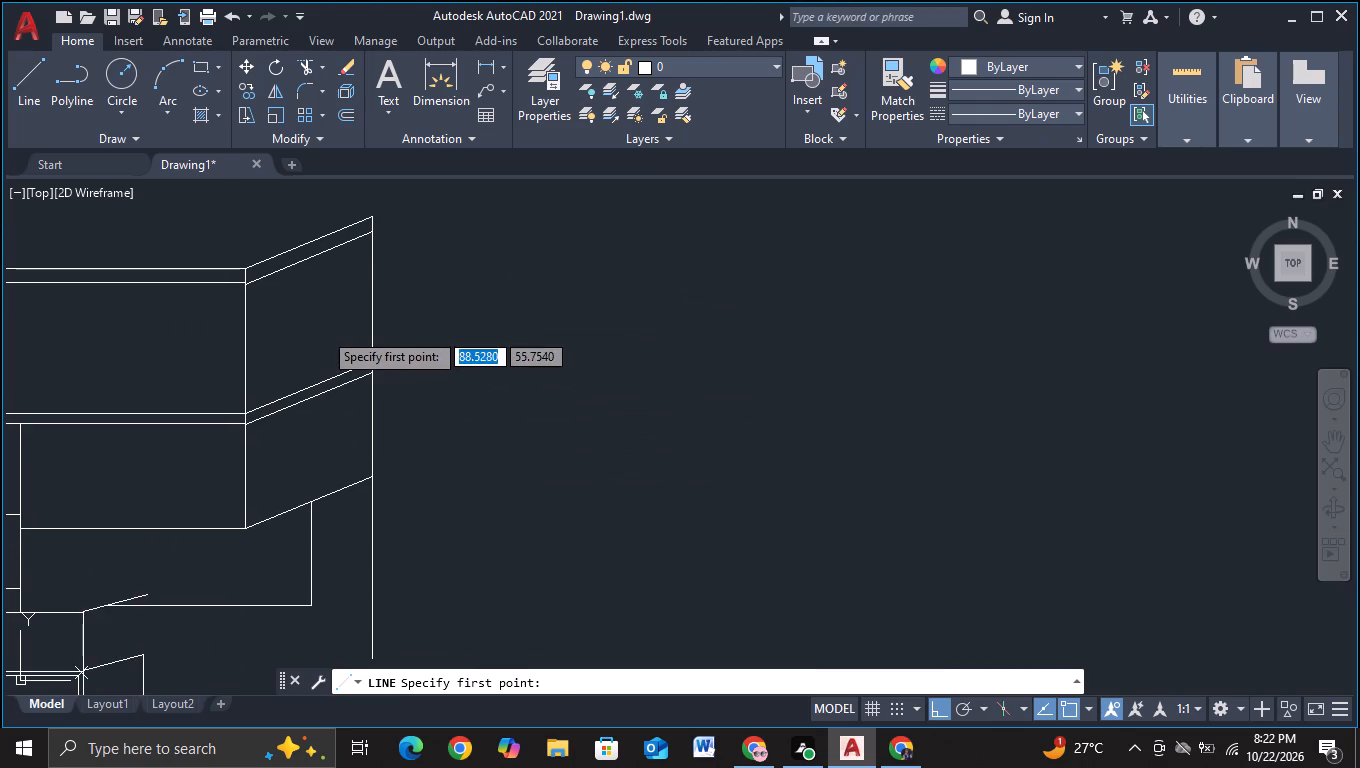
{"action": "scroll", "coordinate": [329, 523], "scroll_direction": "up", "scroll_amount": 2}
{"action": "left_click", "coordinate": [329, 523]}
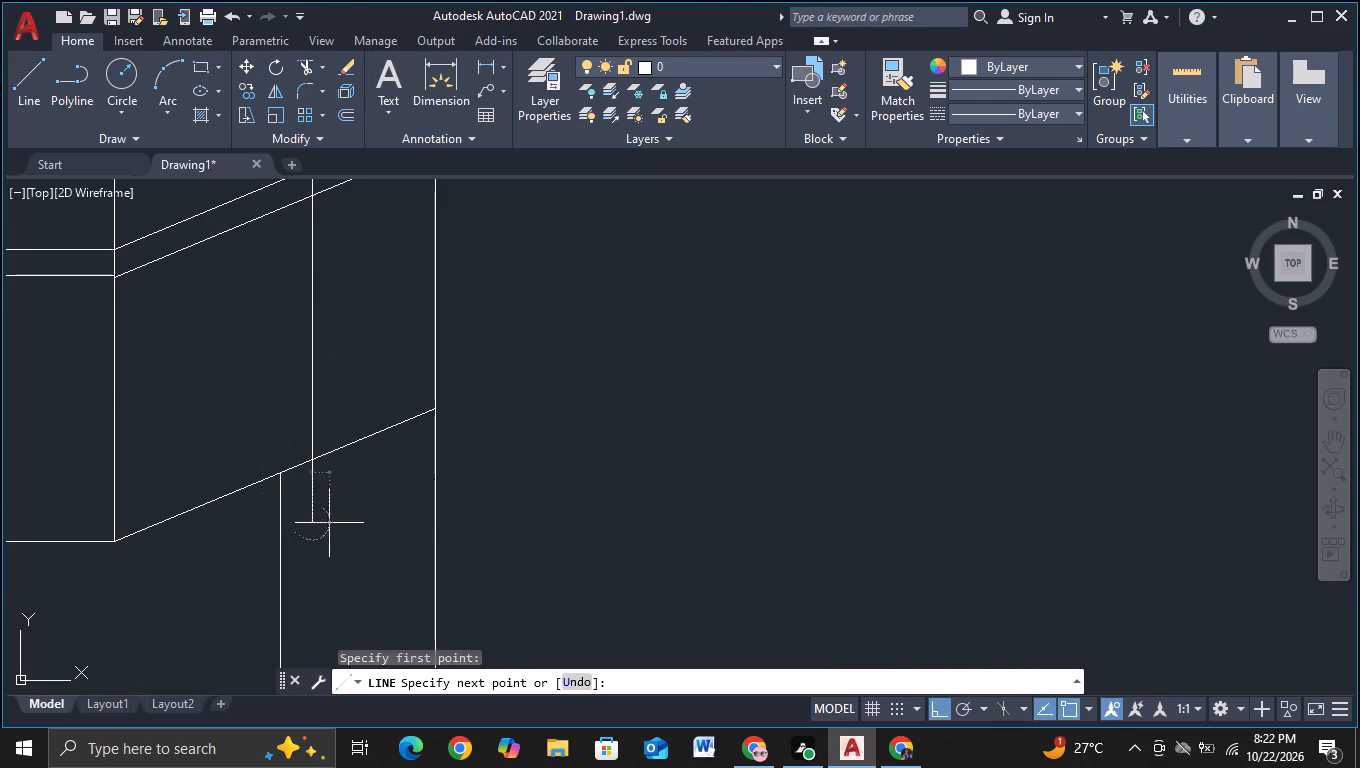
{"action": "key", "text": "Escape"}
Copy the upper band's lower slanted line about 7.8 straight down on the upper box's side face.
{"action": "scroll", "coordinate": [375, 487], "scroll_direction": "down", "scroll_amount": 3}
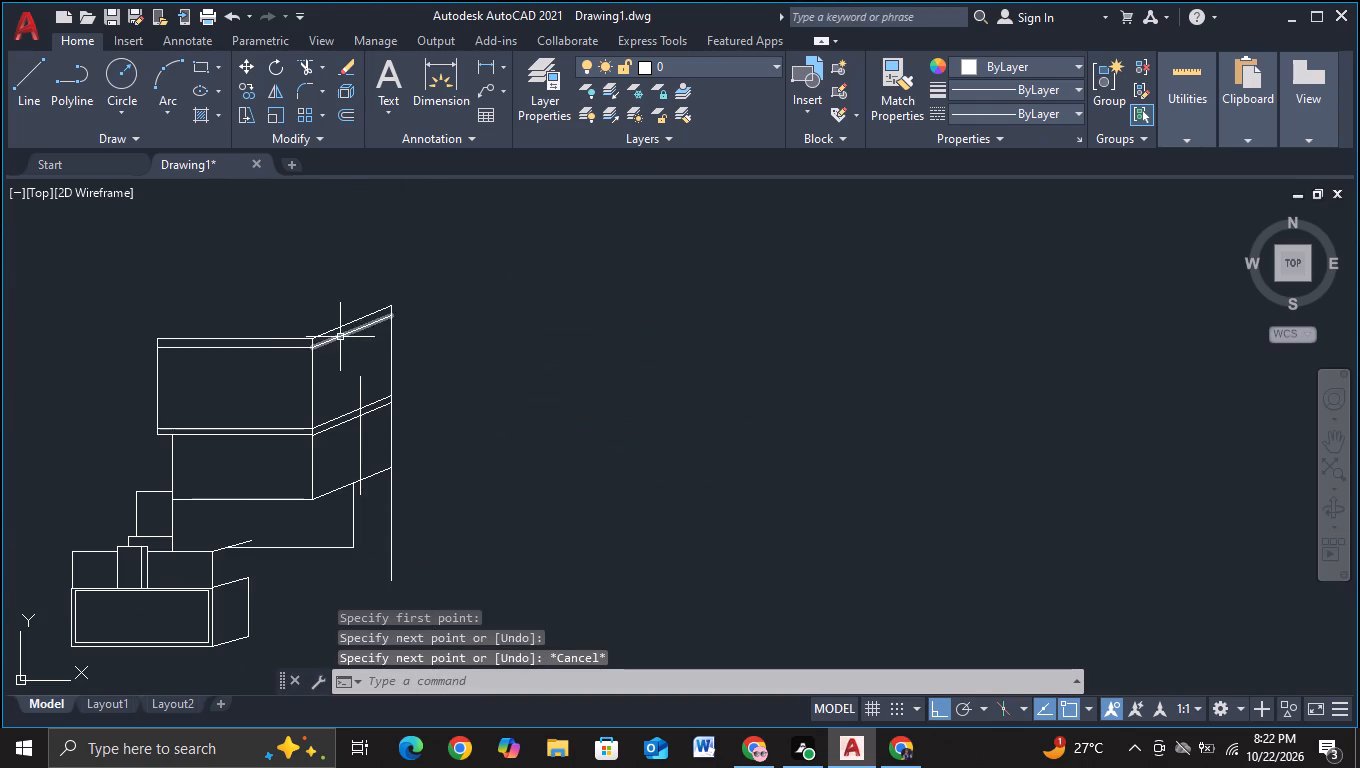
{"action": "left_click", "coordinate": [340, 337]}
{"action": "key", "text": "c"}
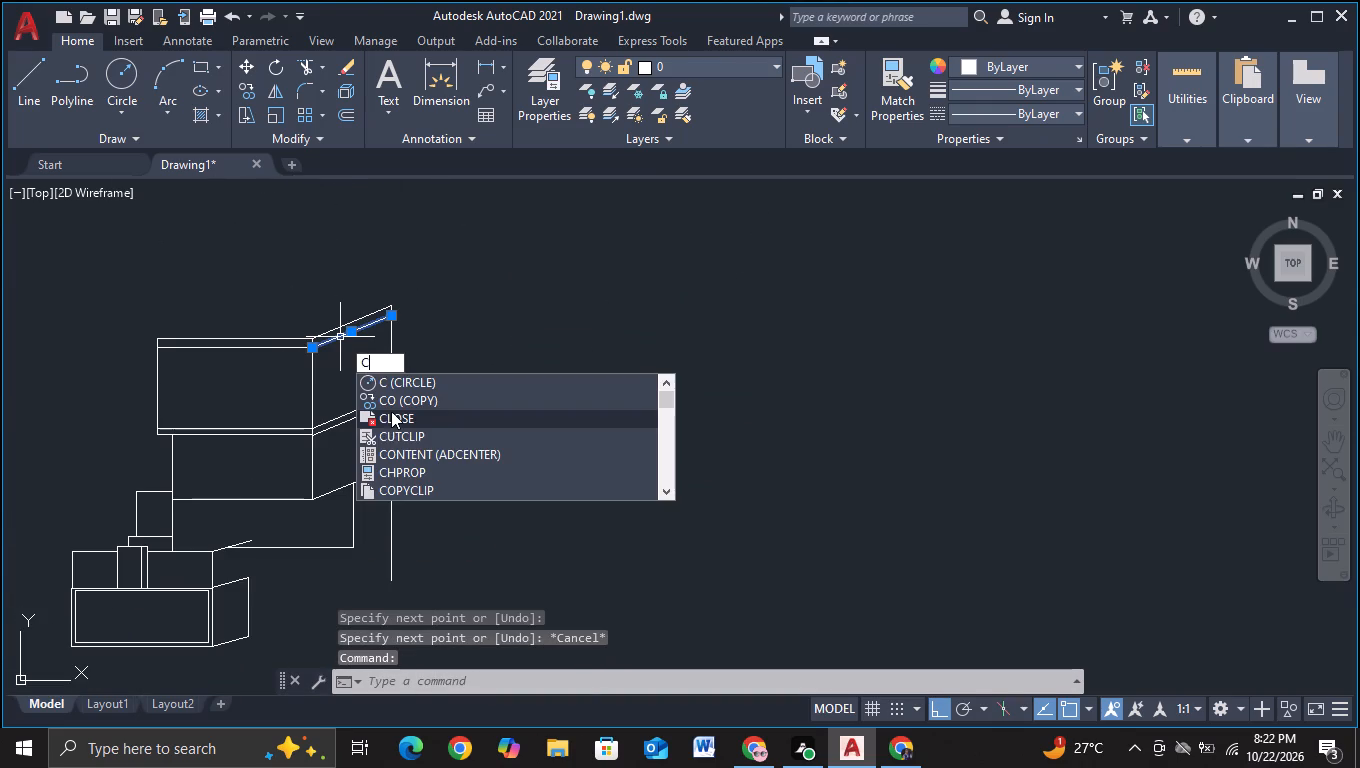
{"action": "left_click", "coordinate": [398, 400]}
{"action": "left_click", "coordinate": [360, 339]}
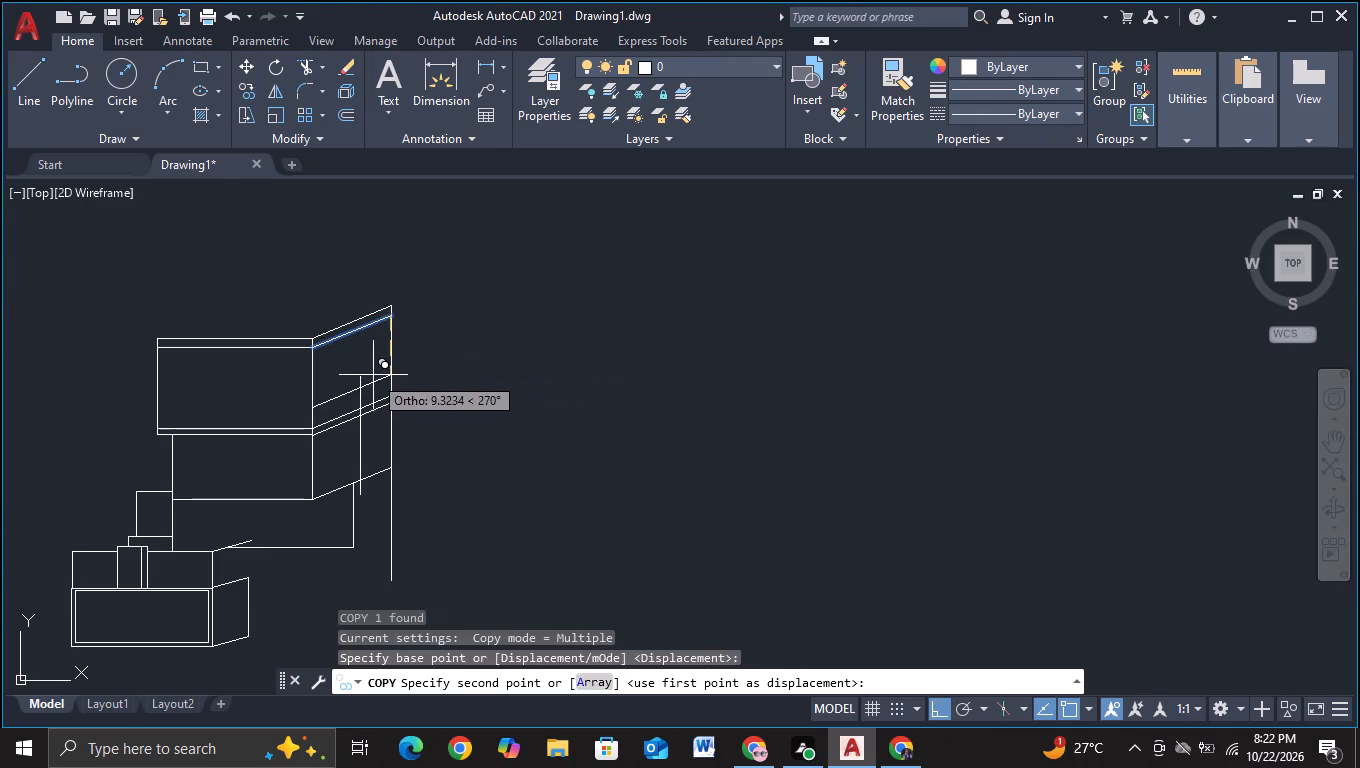
{"action": "scroll", "coordinate": [373, 376], "scroll_direction": "up", "scroll_amount": 2}
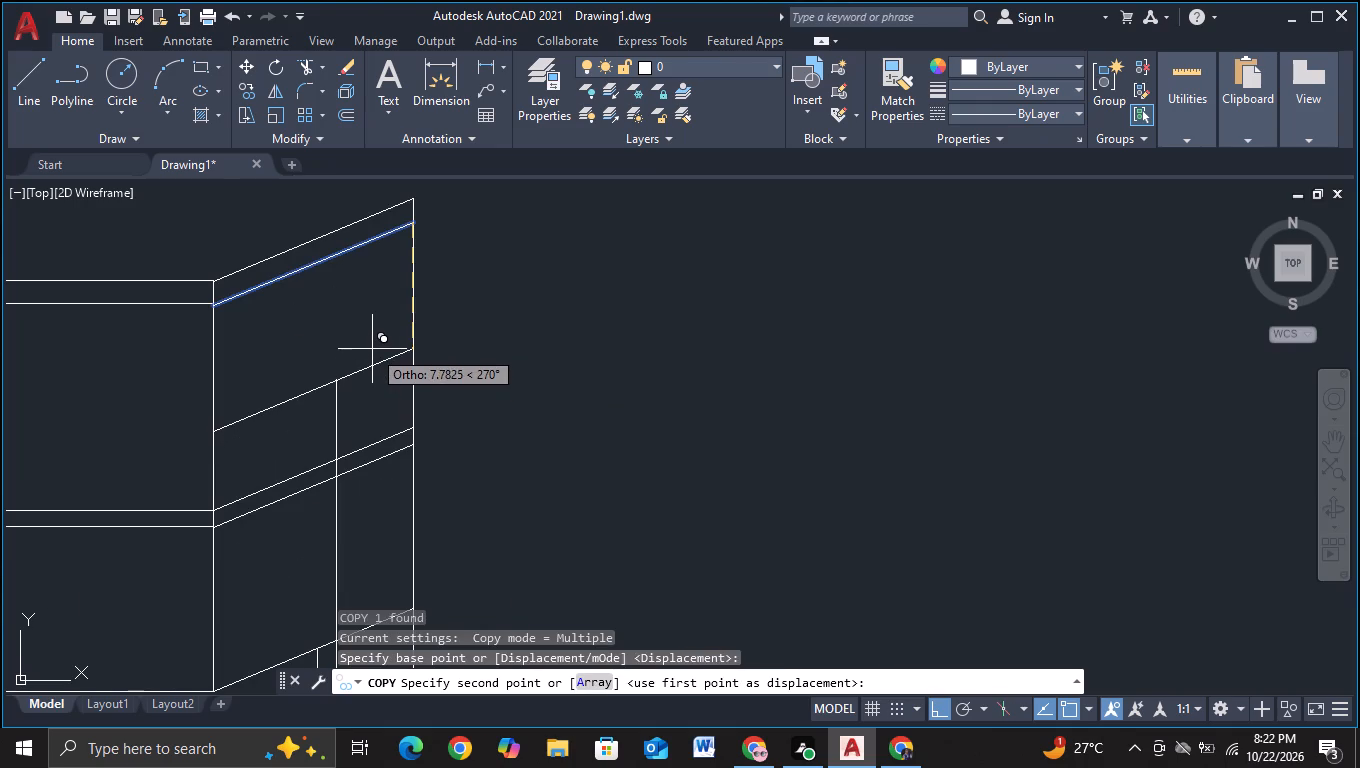
{"action": "left_click", "coordinate": [372, 349]}
{"action": "key", "text": "Escape"}
Trim the copied slanted line's inner part, and trim the new vertical line between the lower band lines and below the lowest slanted edge.
{"action": "left_click", "coordinate": [306, 58]}
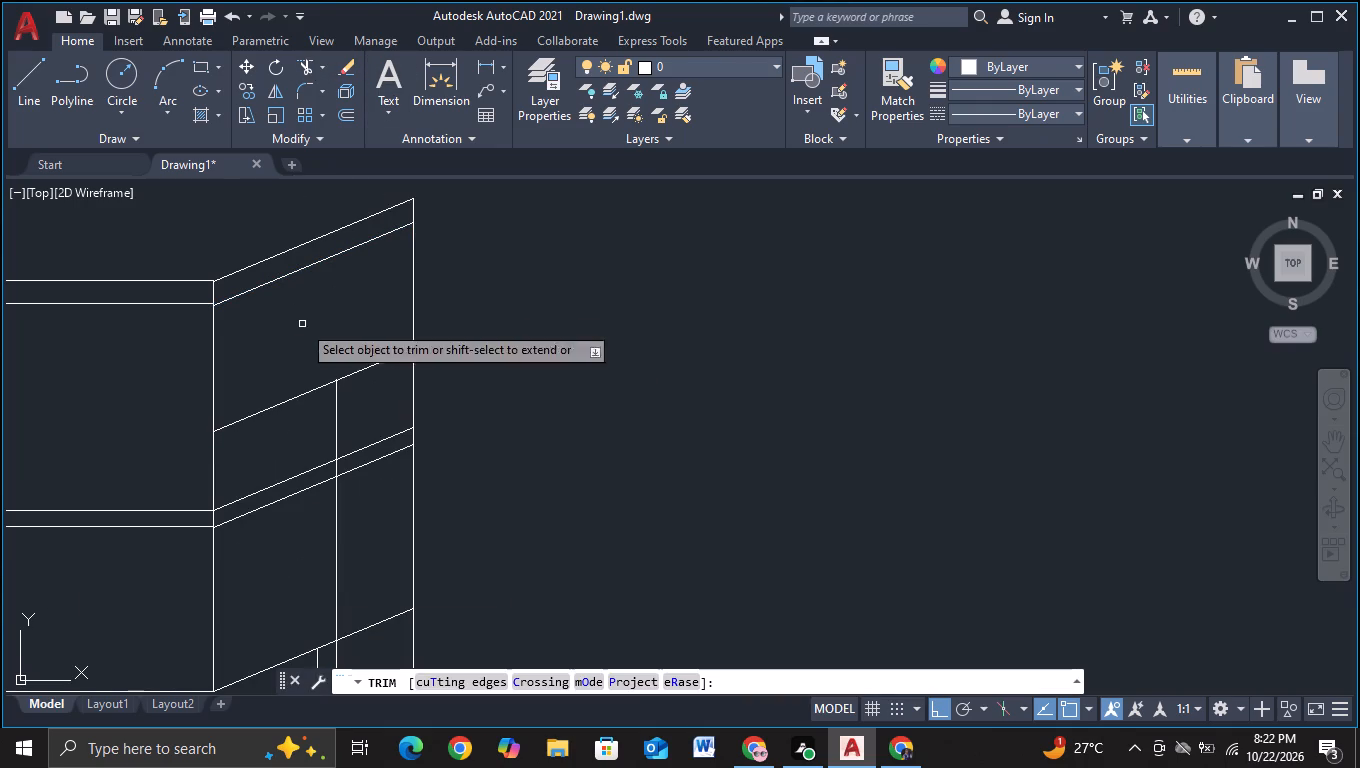
{"action": "left_click_drag", "start_coordinate": [279, 366], "coordinate": [288, 431]}
{"action": "scroll", "coordinate": [335, 466], "scroll_direction": "up", "scroll_amount": 2}
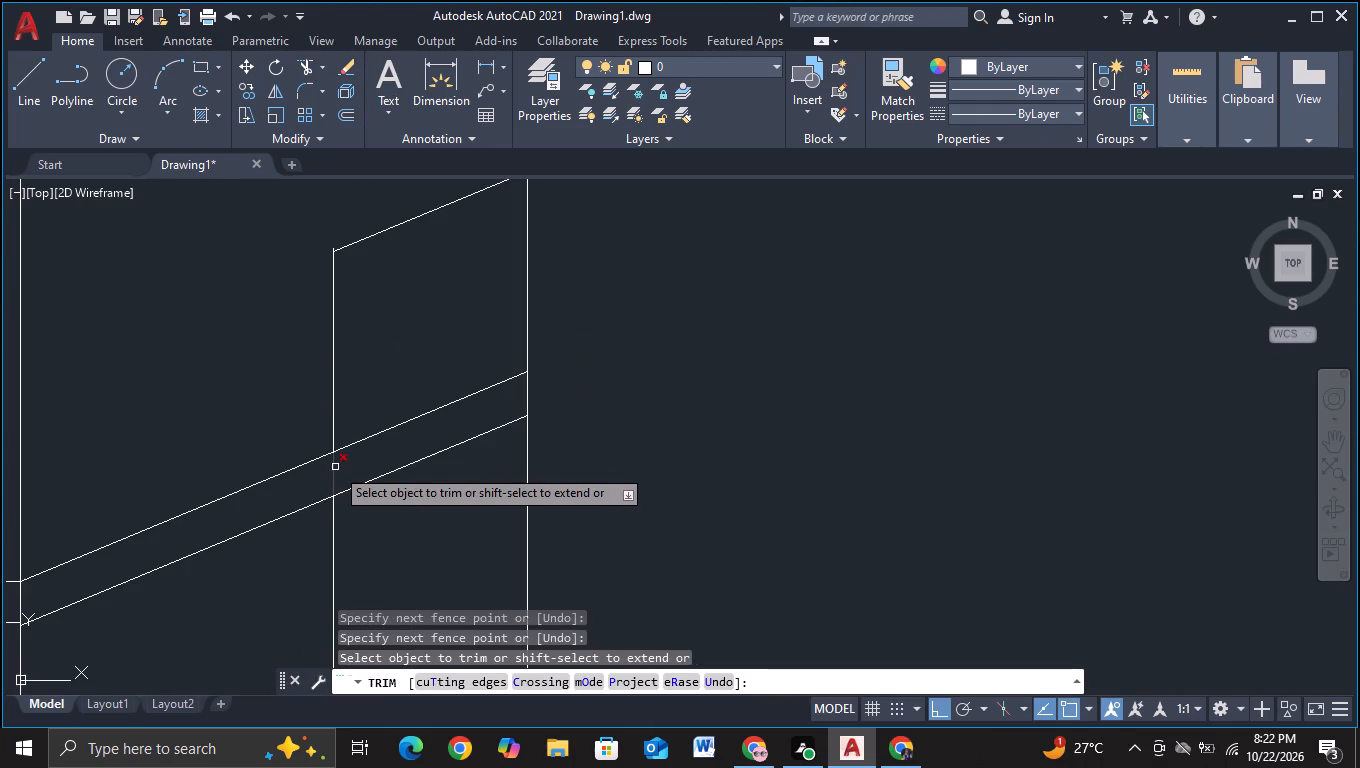
{"action": "left_click", "coordinate": [332, 469]}
{"action": "scroll", "coordinate": [397, 469], "scroll_direction": "down", "scroll_amount": 2}
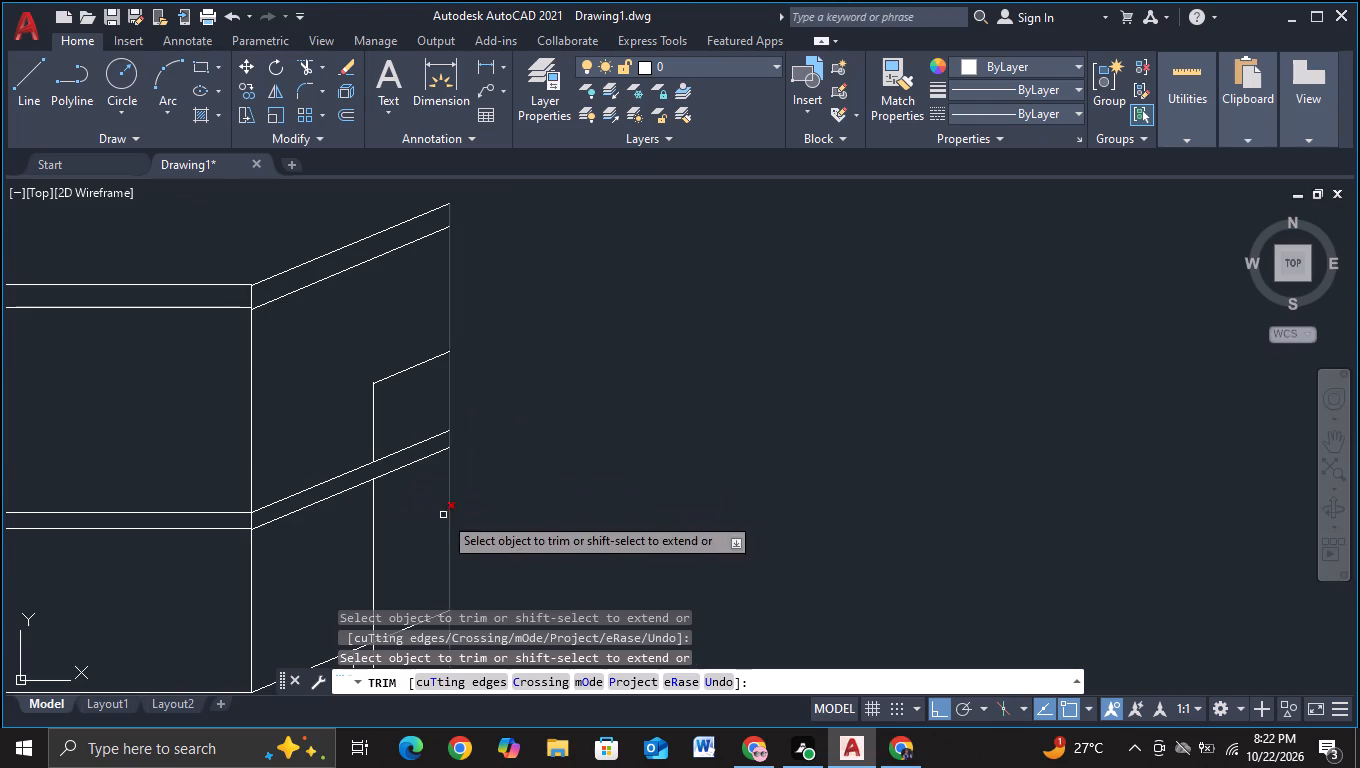
{"action": "middle_click_drag", "start_coordinate": [410, 528], "coordinate": [399, 341]}
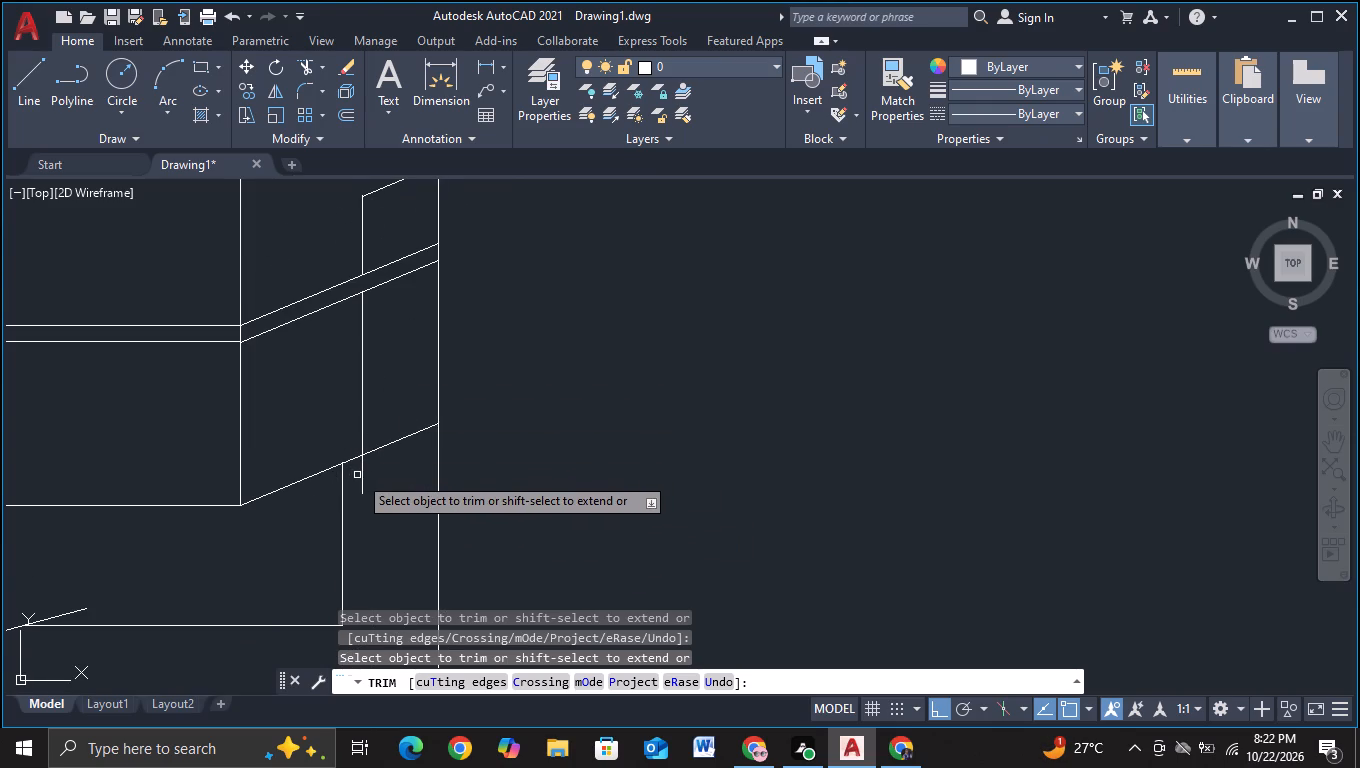
{"action": "left_click", "coordinate": [362, 475]}
{"action": "scroll", "coordinate": [536, 420], "scroll_direction": "down", "scroll_amount": 2}
{"action": "middle_click_drag", "start_coordinate": [576, 452], "coordinate": [489, 451]}
{"action": "key", "text": "Escape"}
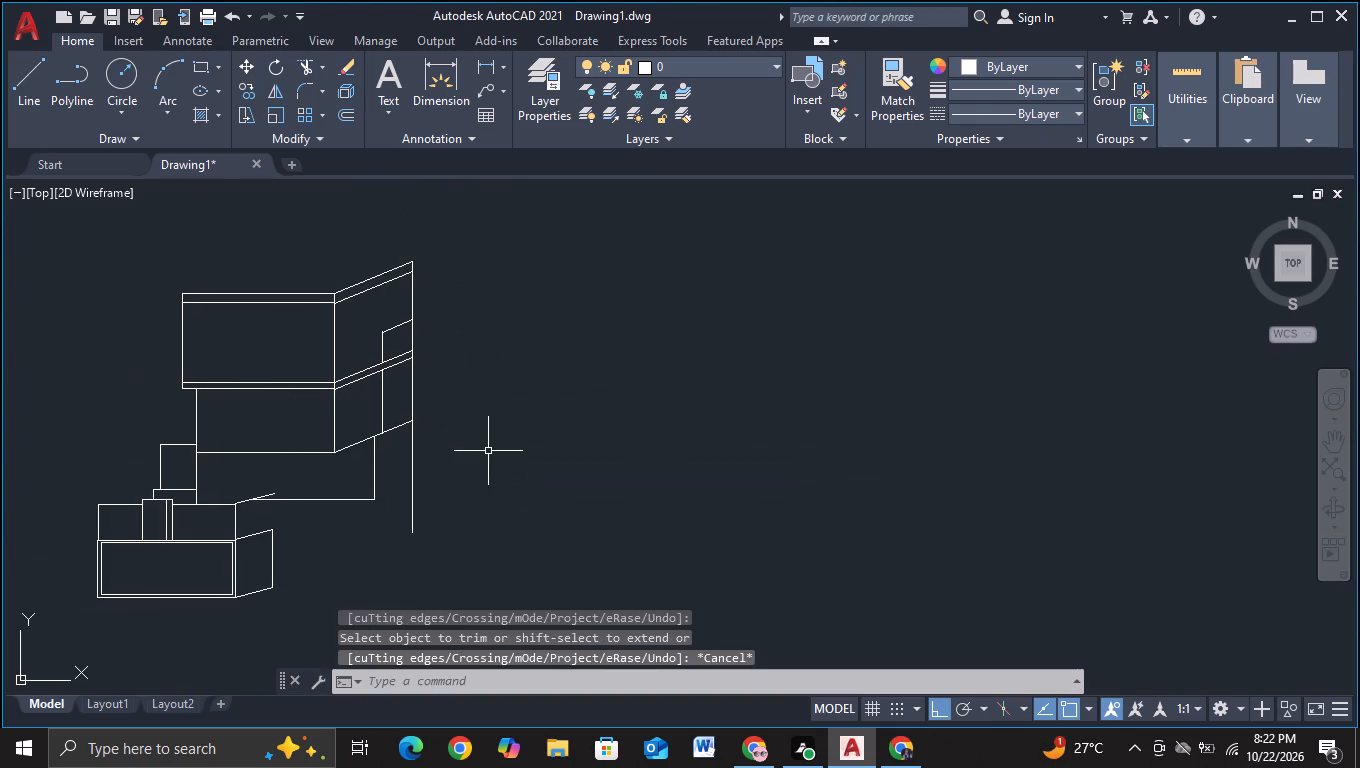
Trim the short slanted line beside the base block where it extends above the long horizontal line.
{"action": "middle_click_drag", "start_coordinate": [494, 469], "coordinate": [497, 397]}
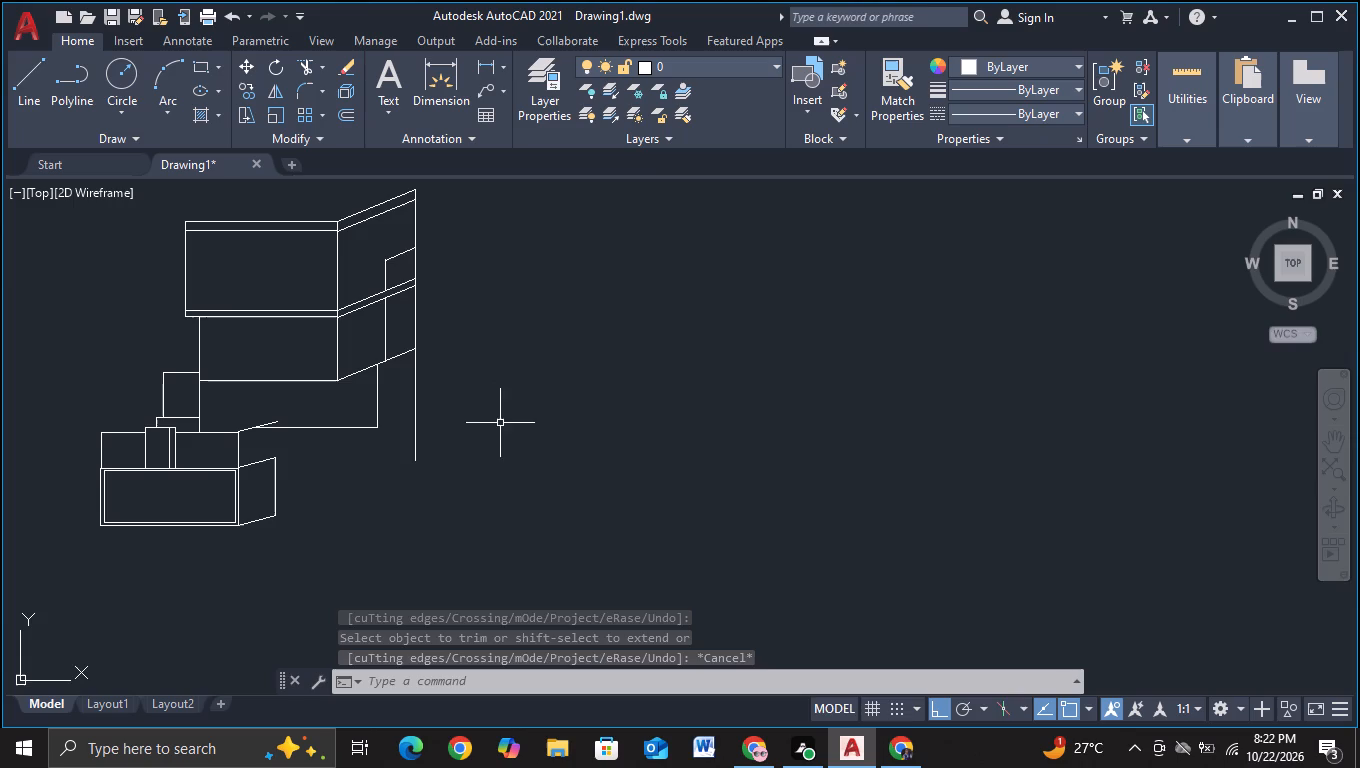
{"action": "middle_click_drag", "start_coordinate": [491, 437], "coordinate": [511, 393]}
{"action": "scroll", "coordinate": [307, 364], "scroll_direction": "up", "scroll_amount": 1}
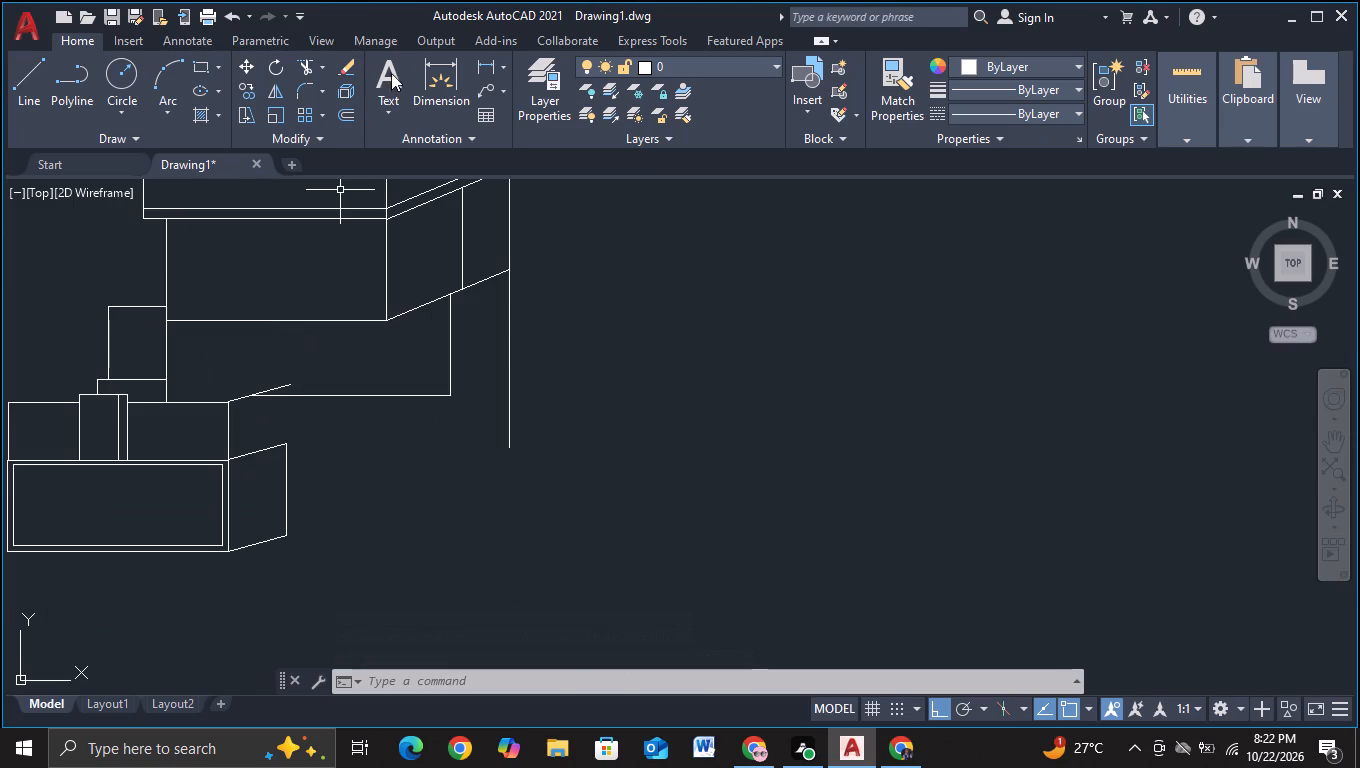
{"action": "left_click", "coordinate": [312, 66]}
{"action": "scroll", "coordinate": [261, 349], "scroll_direction": "up", "scroll_amount": 2}
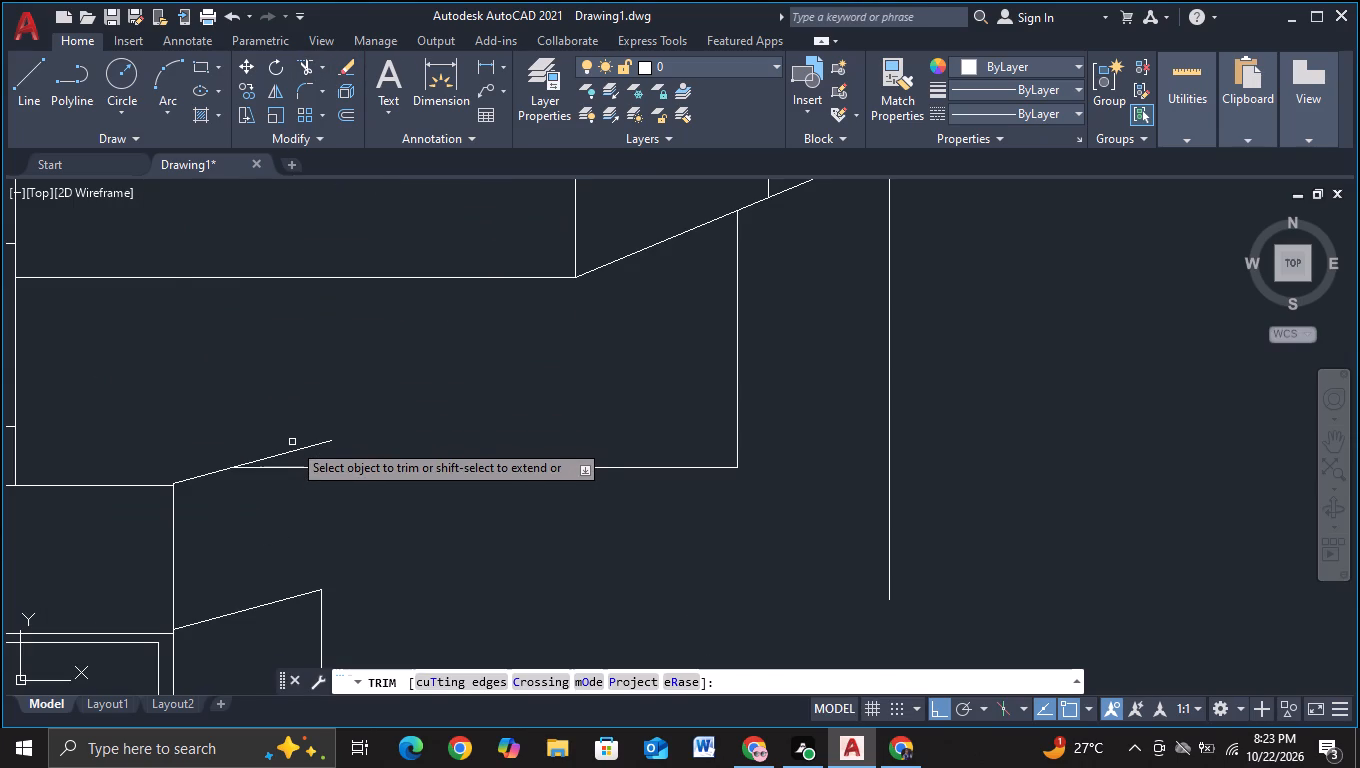
{"action": "scroll", "coordinate": [312, 438], "scroll_direction": "down", "scroll_amount": 2}
{"action": "scroll", "coordinate": [328, 439], "scroll_direction": "up", "scroll_amount": 1}
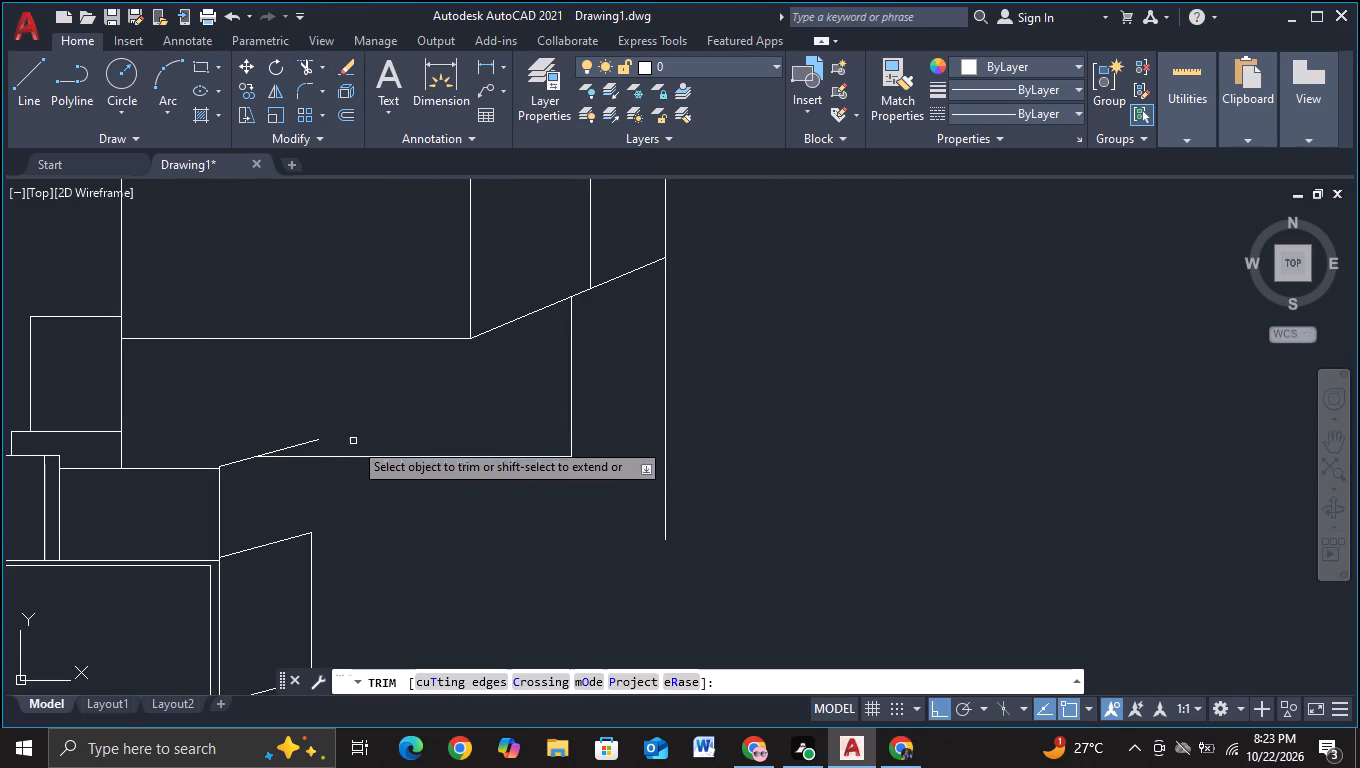
{"action": "left_click", "coordinate": [303, 443]}
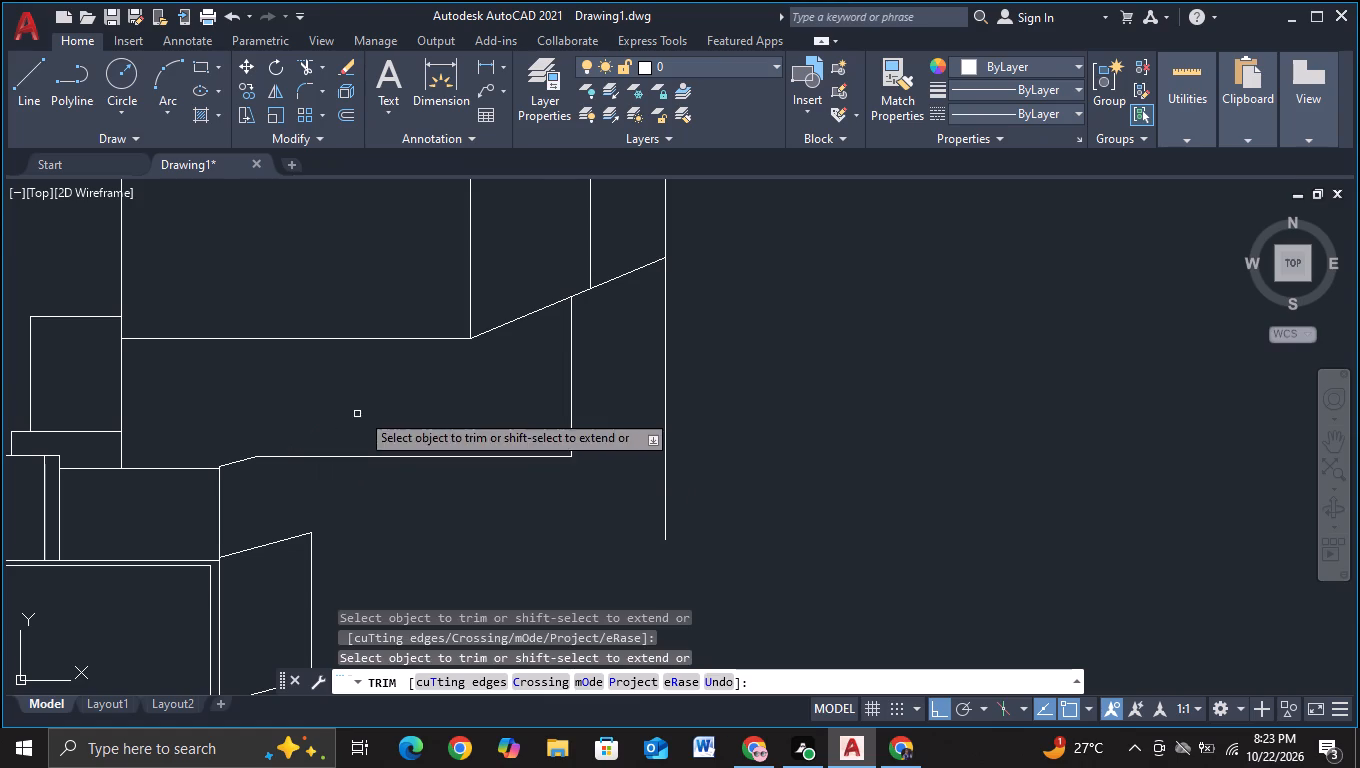
{"action": "scroll", "coordinate": [420, 439], "scroll_direction": "down", "scroll_amount": 1}
{"action": "middle_click_drag", "start_coordinate": [478, 522], "coordinate": [470, 458]}
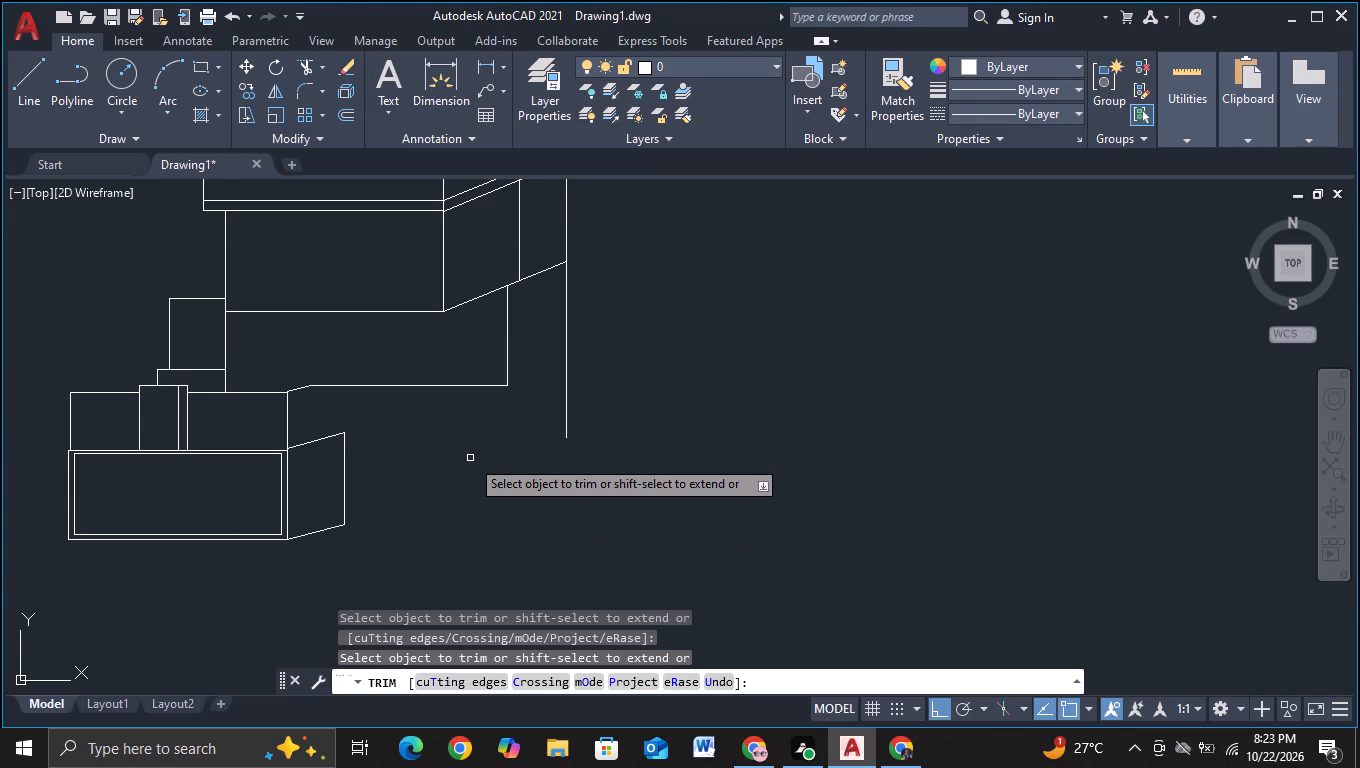
{"action": "scroll", "coordinate": [470, 458], "scroll_direction": "down", "scroll_amount": 1}
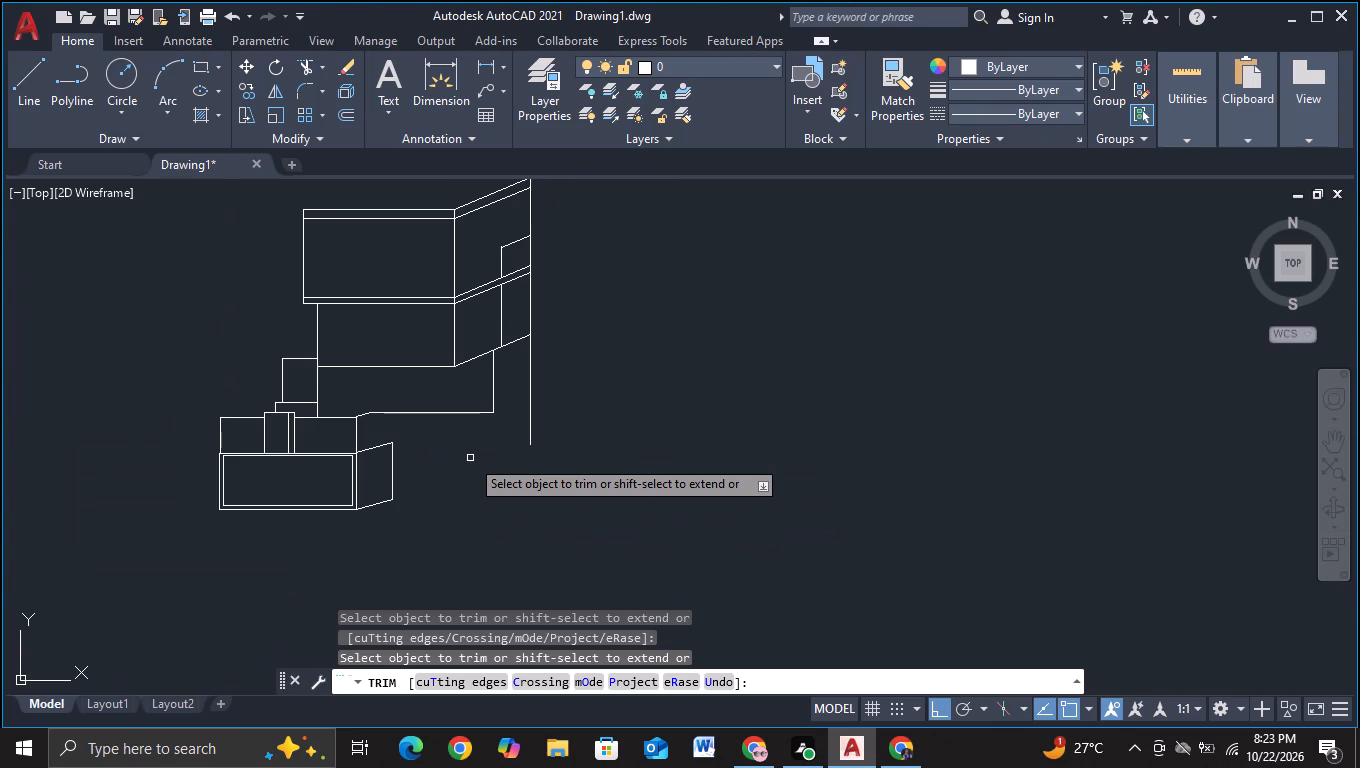
{"action": "key", "text": "Escape"}
Move the two upper boxes, their side-face lines, the small block's top corner and the outer vertical line up about 4.4.
{"action": "middle_click_drag", "start_coordinate": [470, 458], "coordinate": [519, 531]}
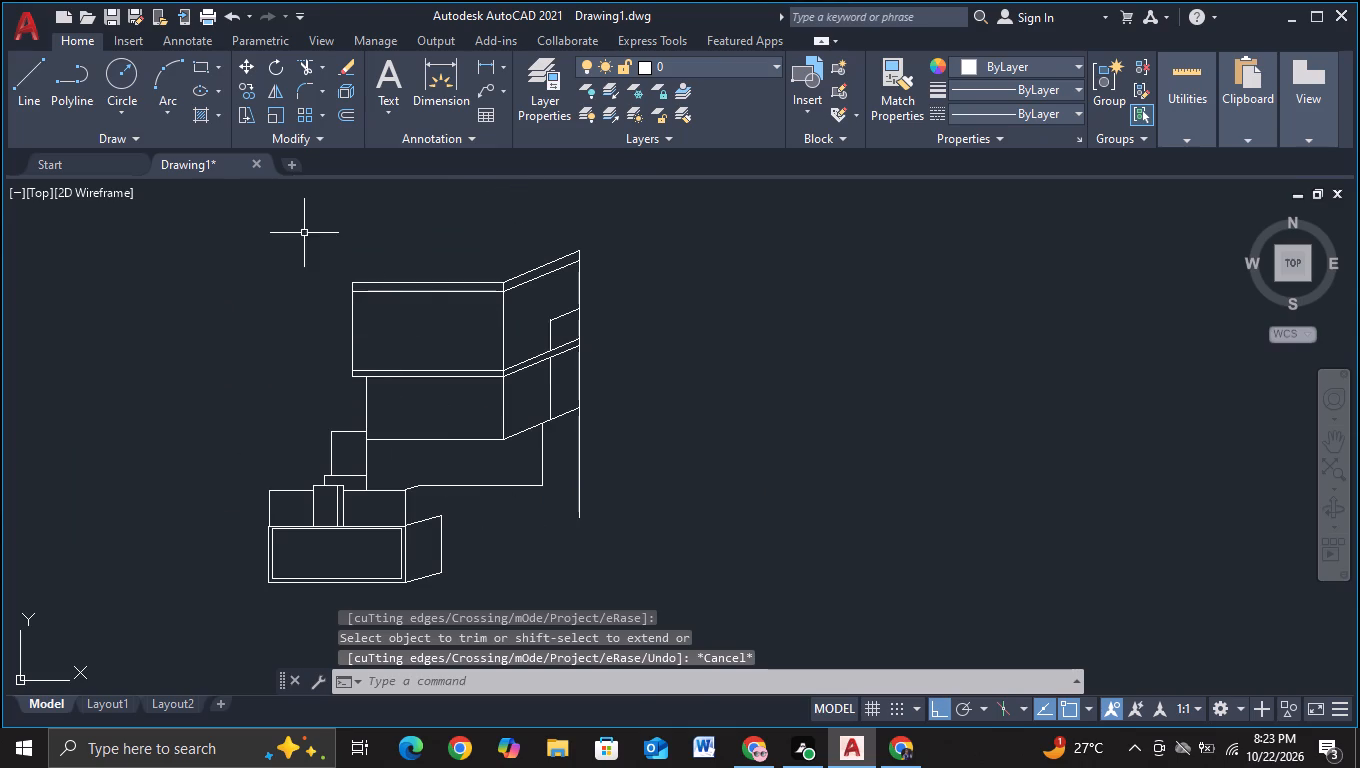
{"action": "left_click", "coordinate": [304, 233]}
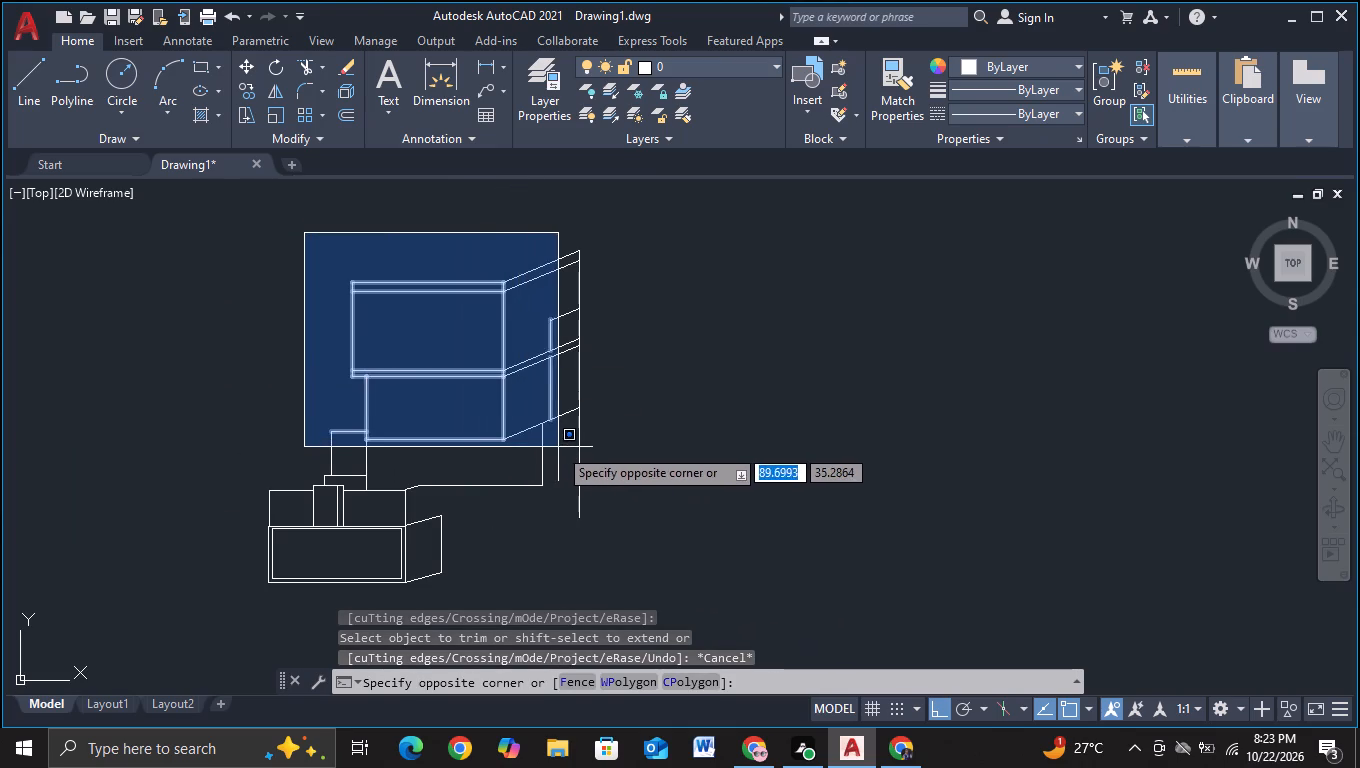
{"action": "left_click", "coordinate": [625, 456]}
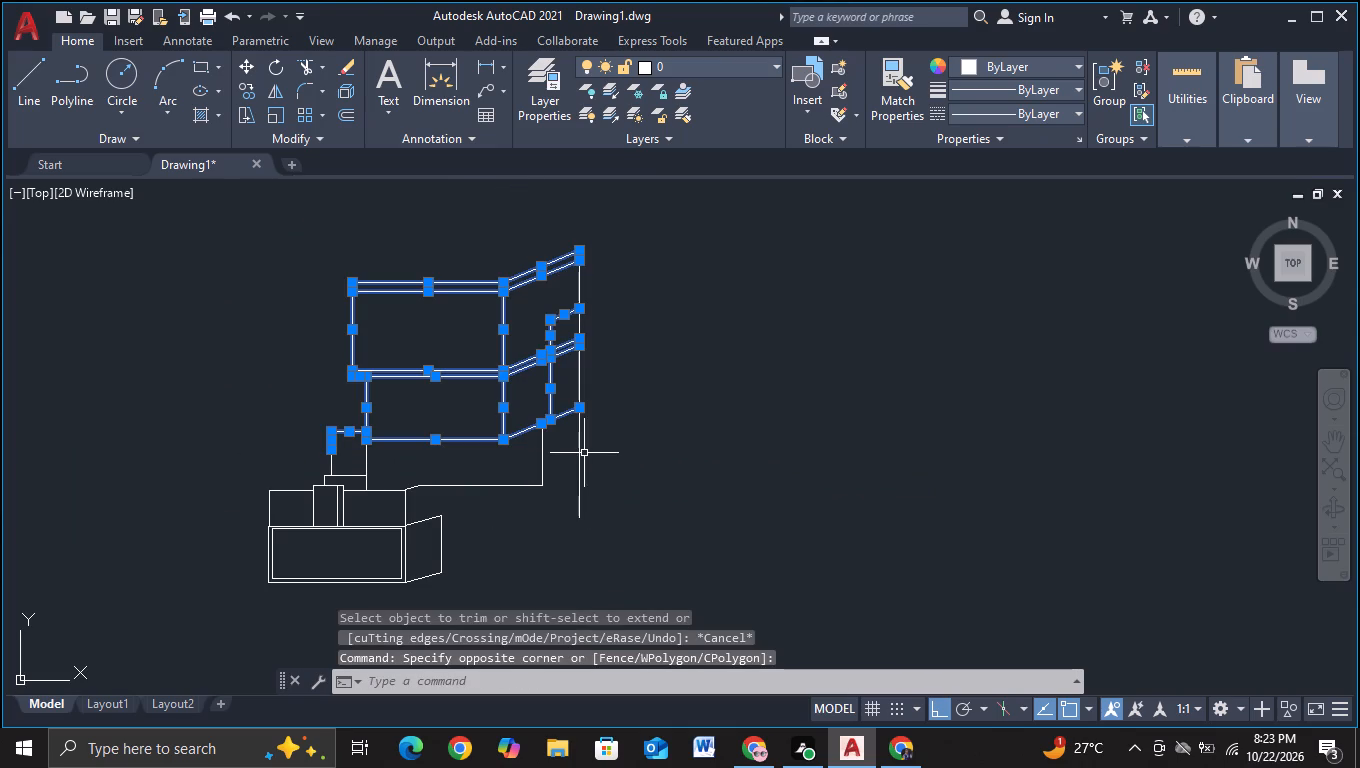
{"action": "left_click", "coordinate": [577, 454]}
{"action": "key", "text": "m"}
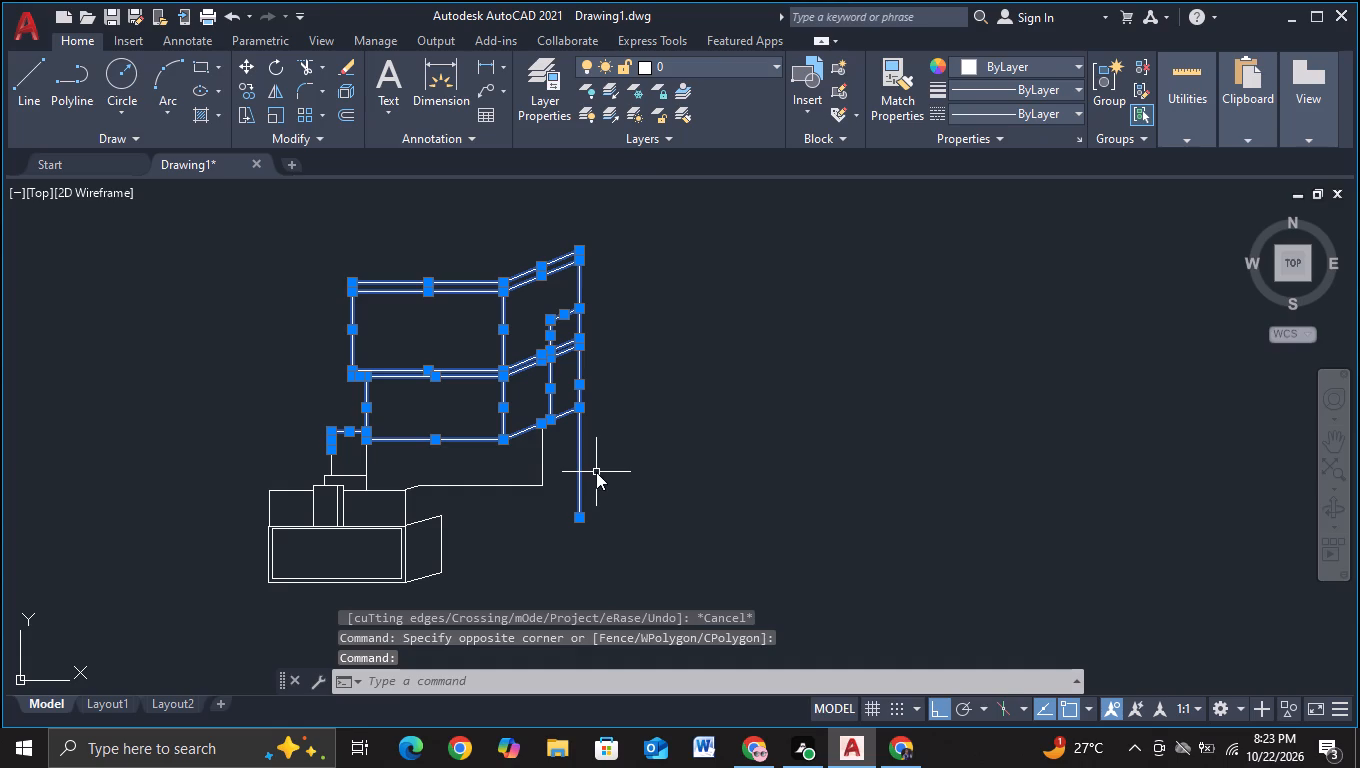
{"action": "left_click", "coordinate": [674, 515]}
{"action": "left_click", "coordinate": [451, 428]}
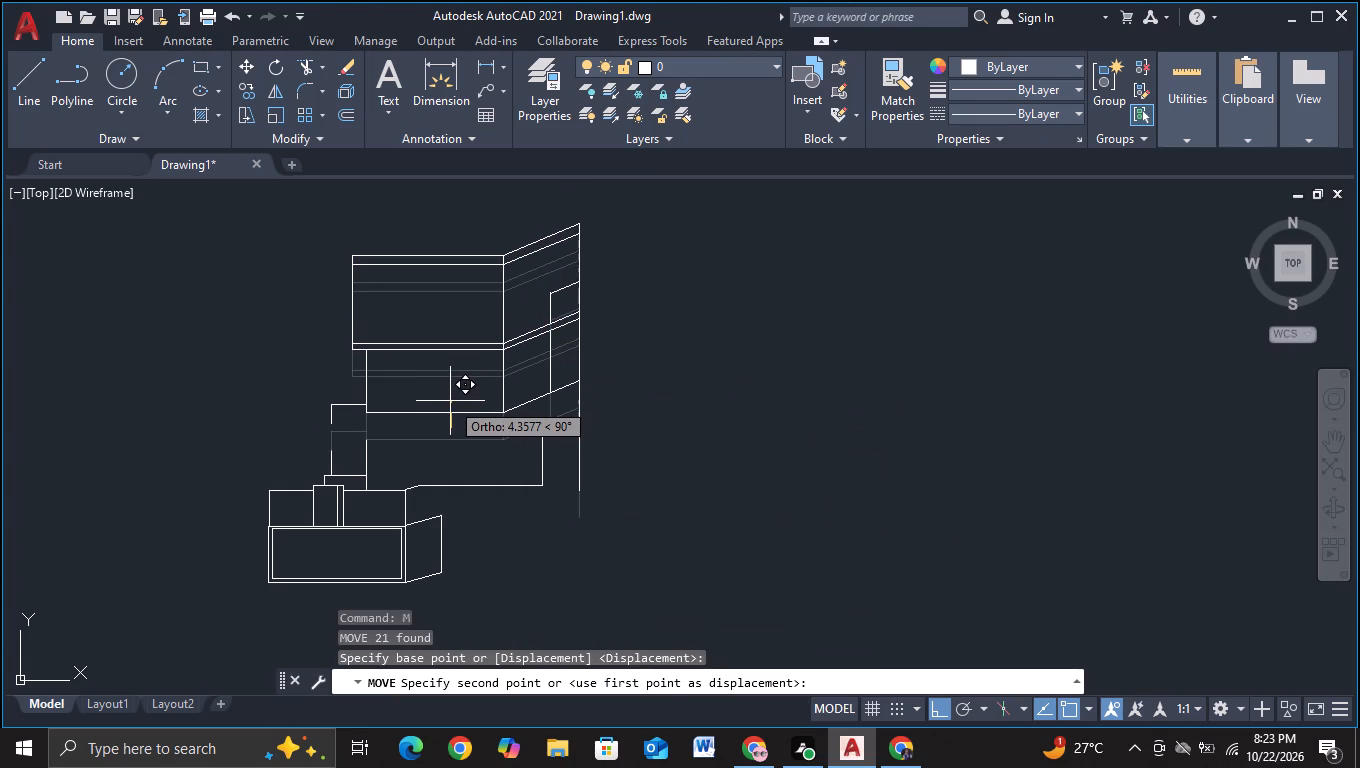
{"action": "left_click", "coordinate": [450, 401]}
Extend the small block's two side lines upward to meet its raised top line and the middle box's bottom edge.
{"action": "middle_click_drag", "start_coordinate": [670, 483], "coordinate": [670, 451]}
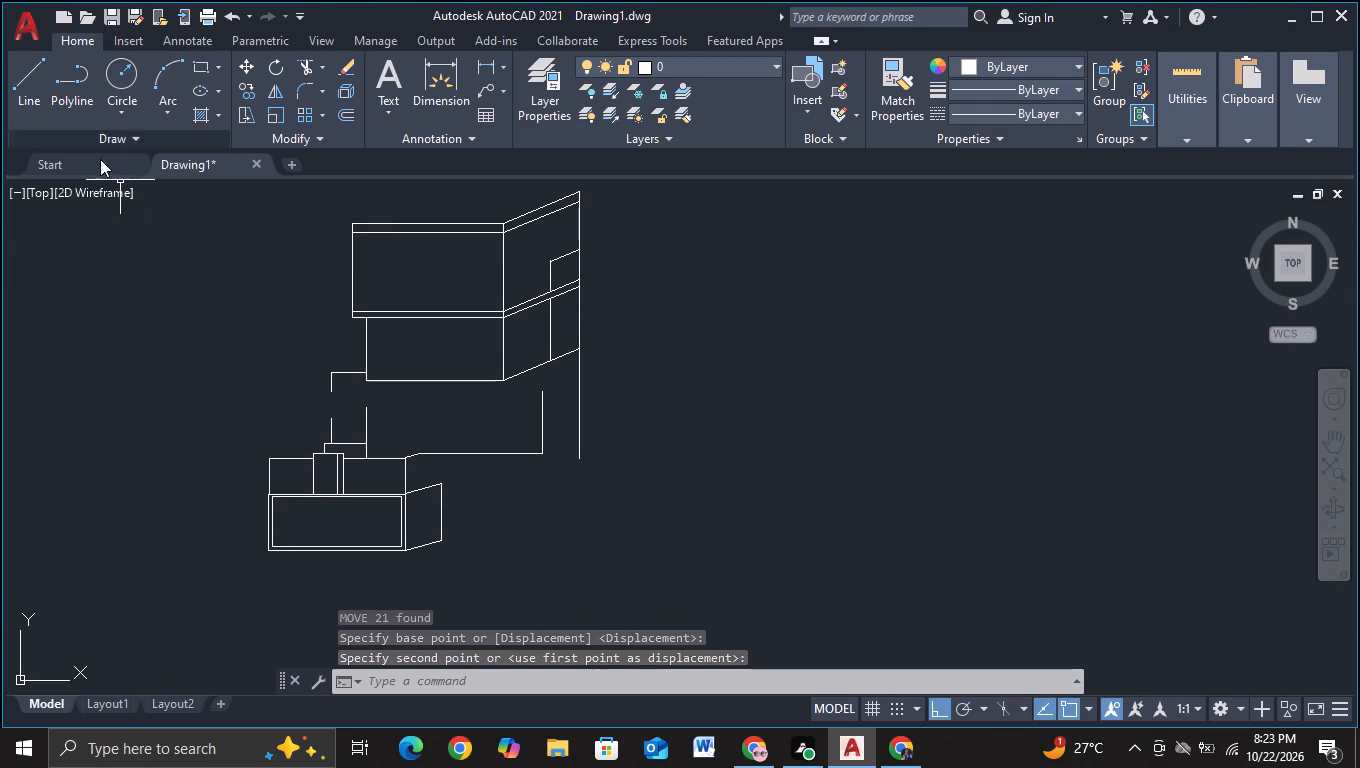
{"action": "key", "text": "e"}
{"action": "left_click", "coordinate": [277, 476]}
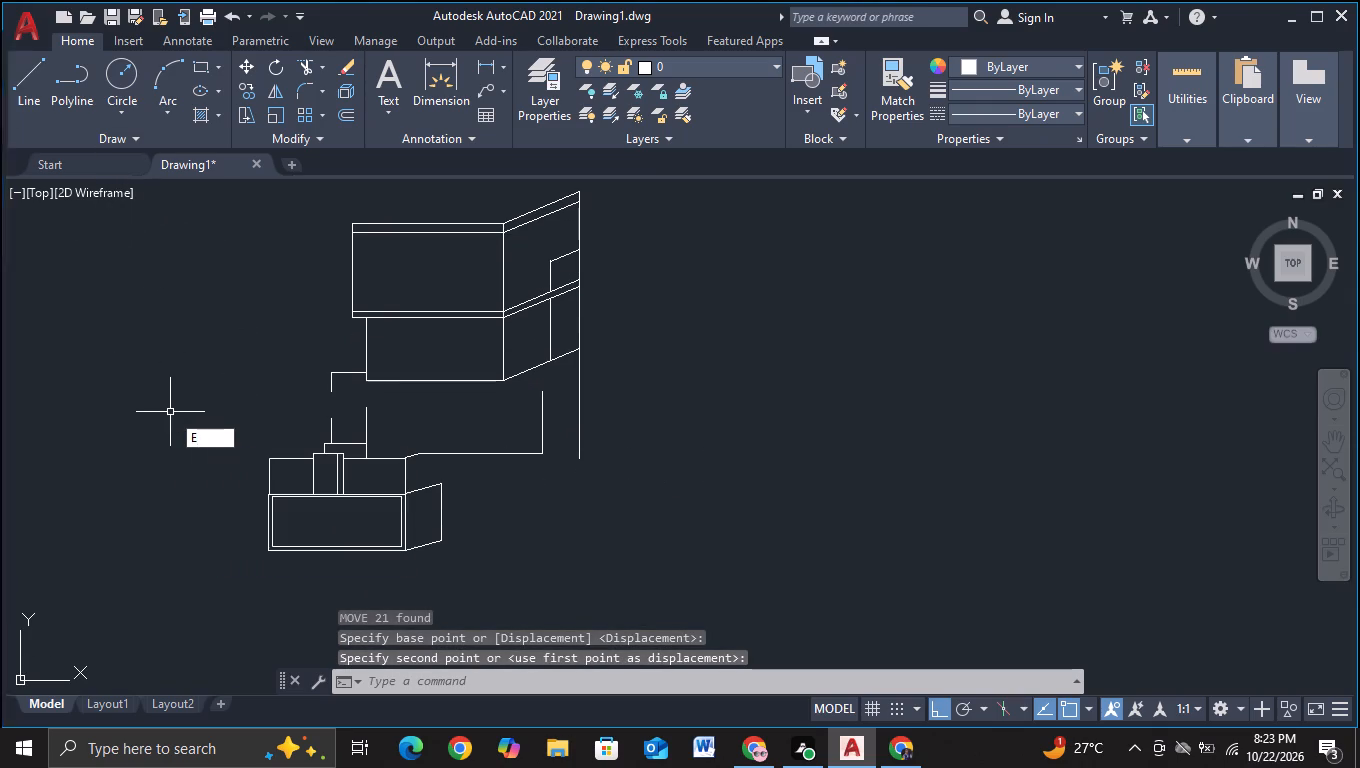
{"action": "left_click", "coordinate": [328, 425]}
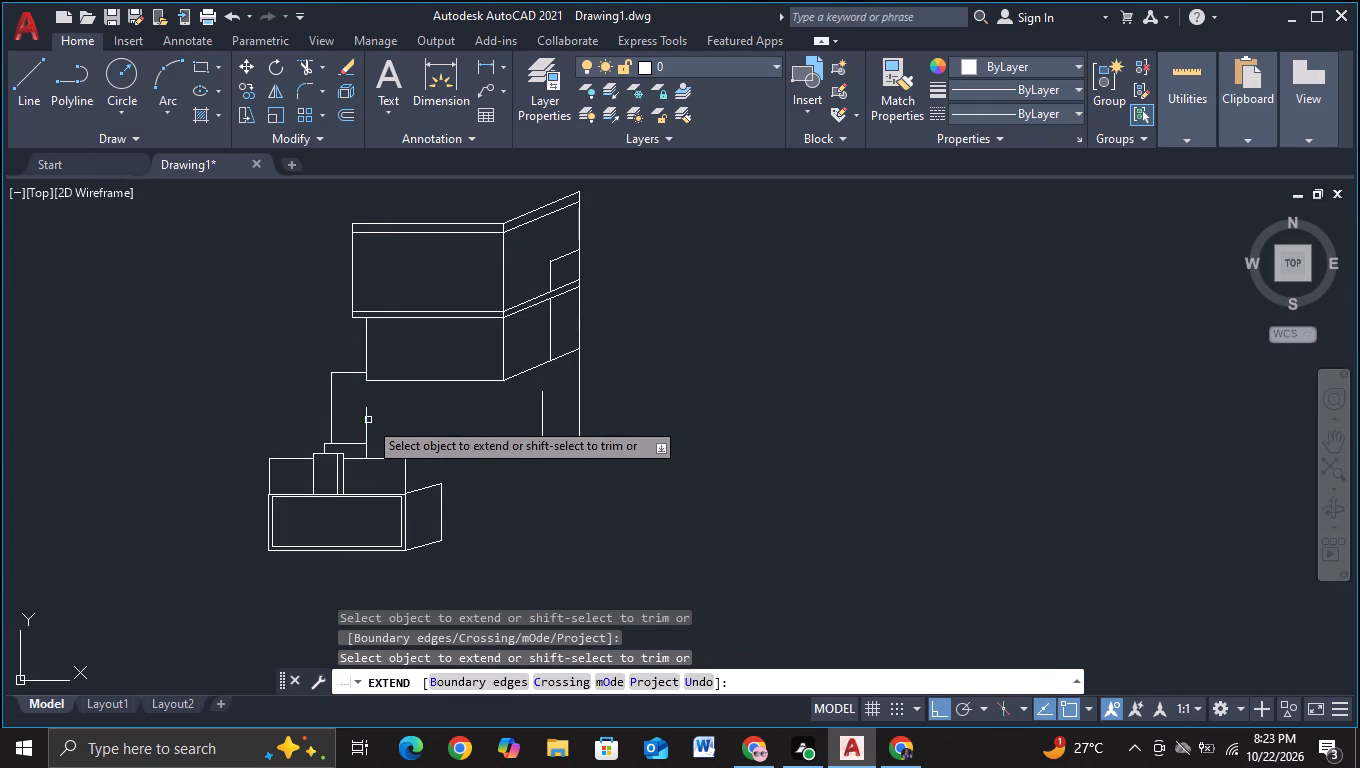
{"action": "left_click", "coordinate": [368, 420]}
{"action": "key", "text": "Escape"}
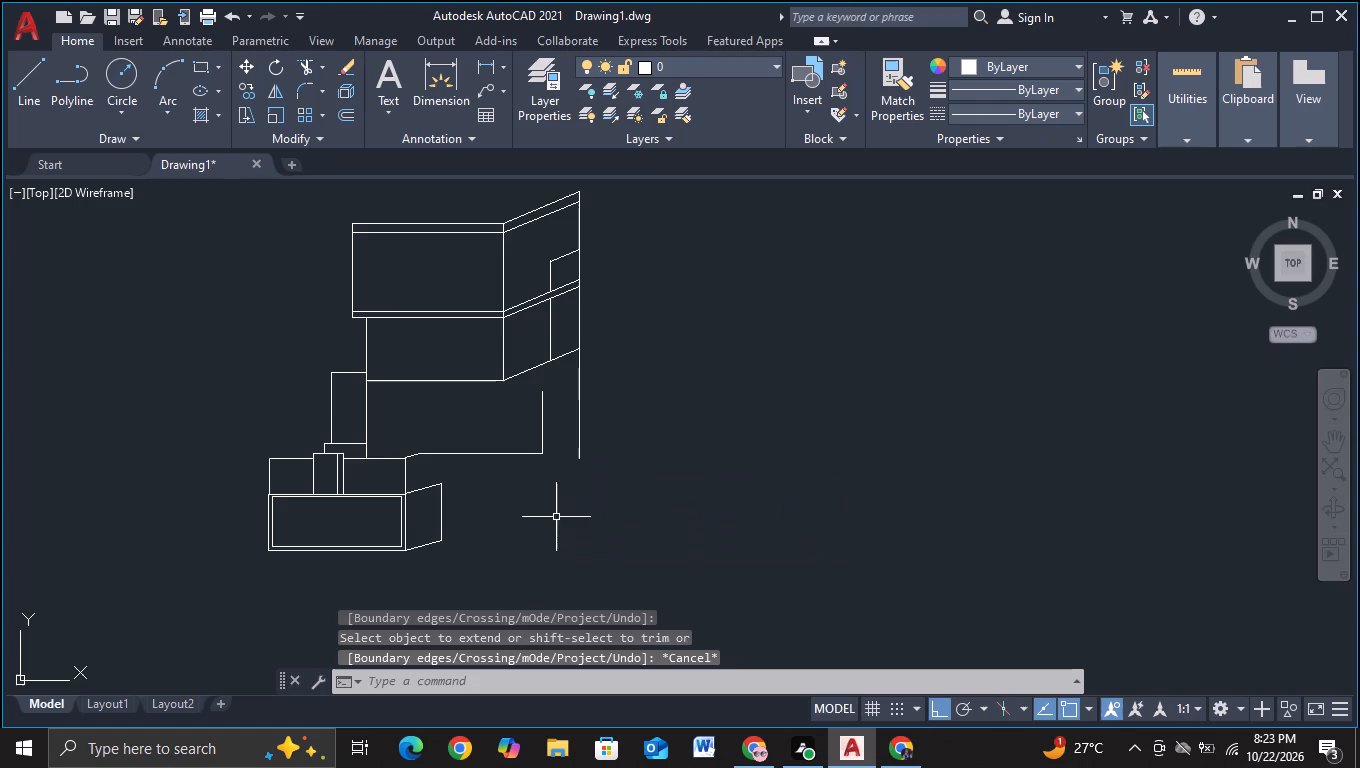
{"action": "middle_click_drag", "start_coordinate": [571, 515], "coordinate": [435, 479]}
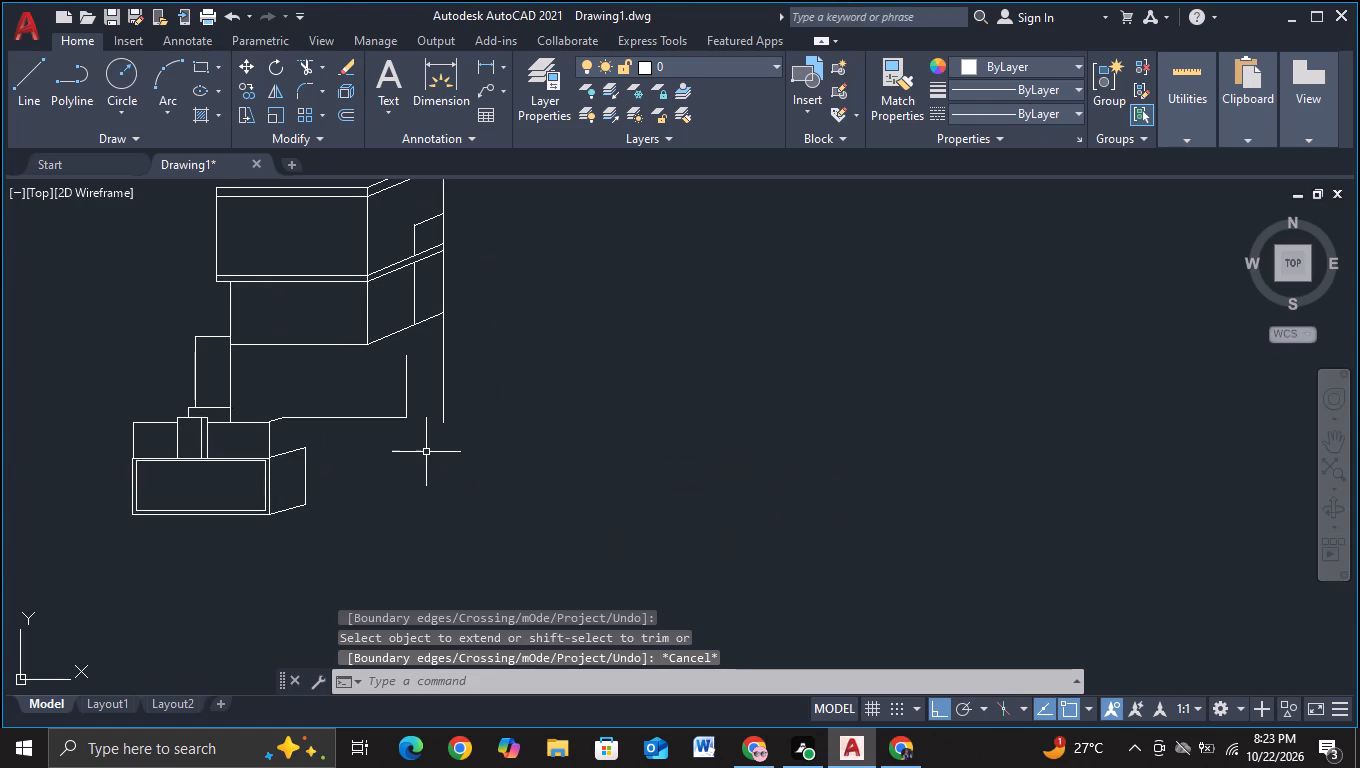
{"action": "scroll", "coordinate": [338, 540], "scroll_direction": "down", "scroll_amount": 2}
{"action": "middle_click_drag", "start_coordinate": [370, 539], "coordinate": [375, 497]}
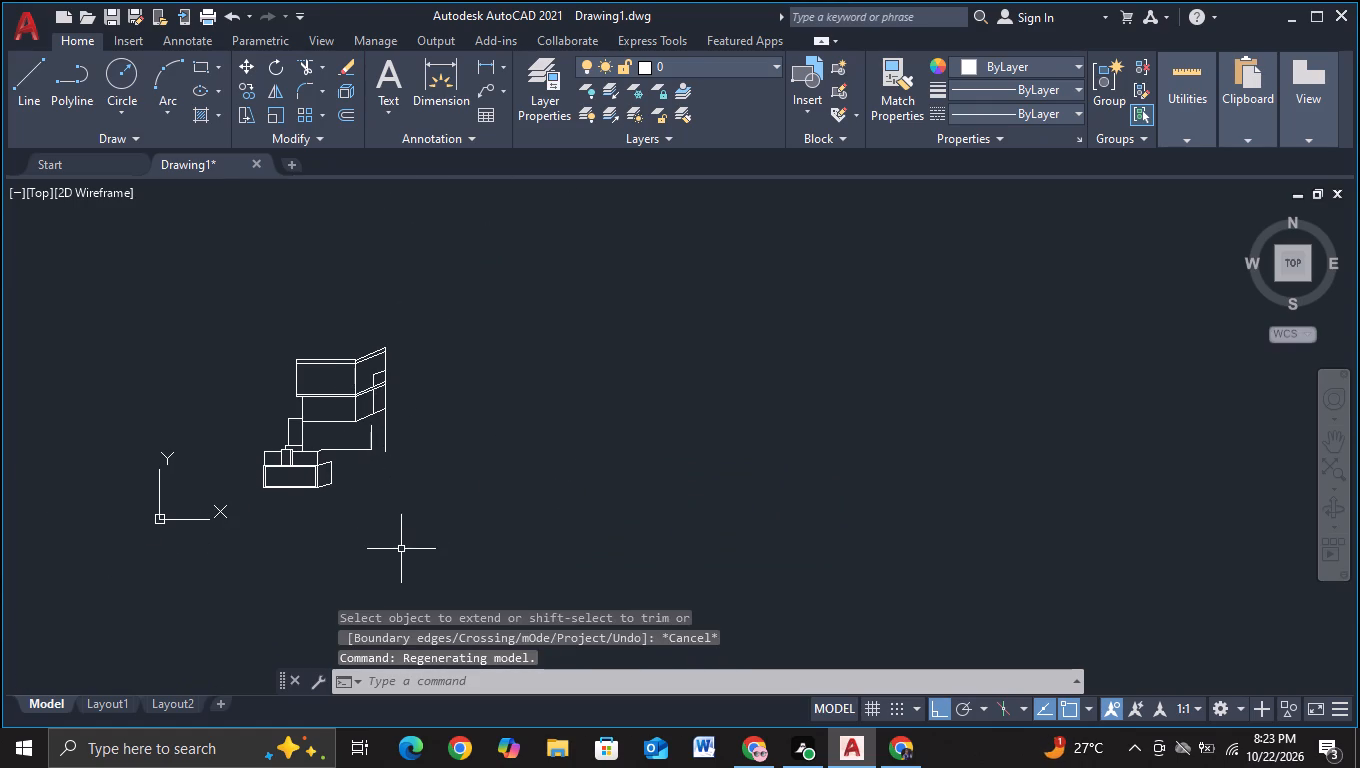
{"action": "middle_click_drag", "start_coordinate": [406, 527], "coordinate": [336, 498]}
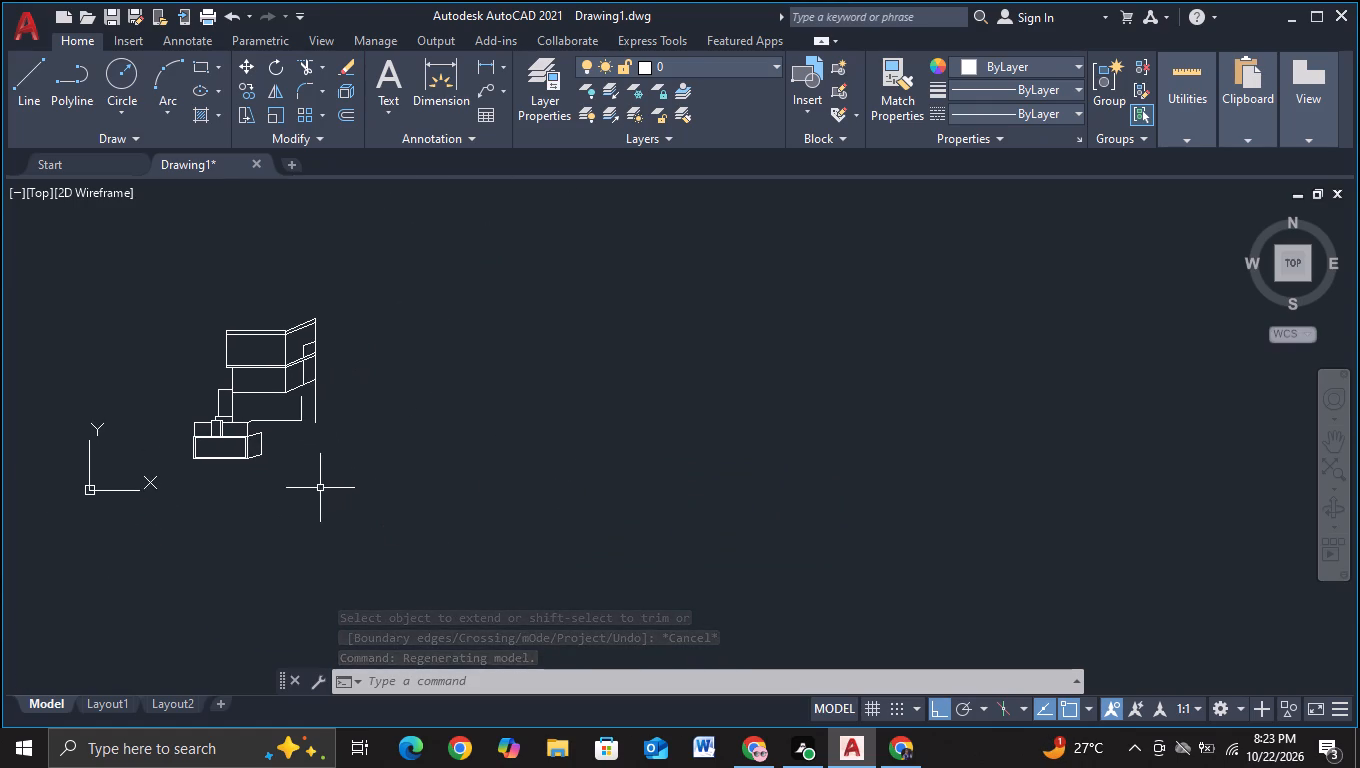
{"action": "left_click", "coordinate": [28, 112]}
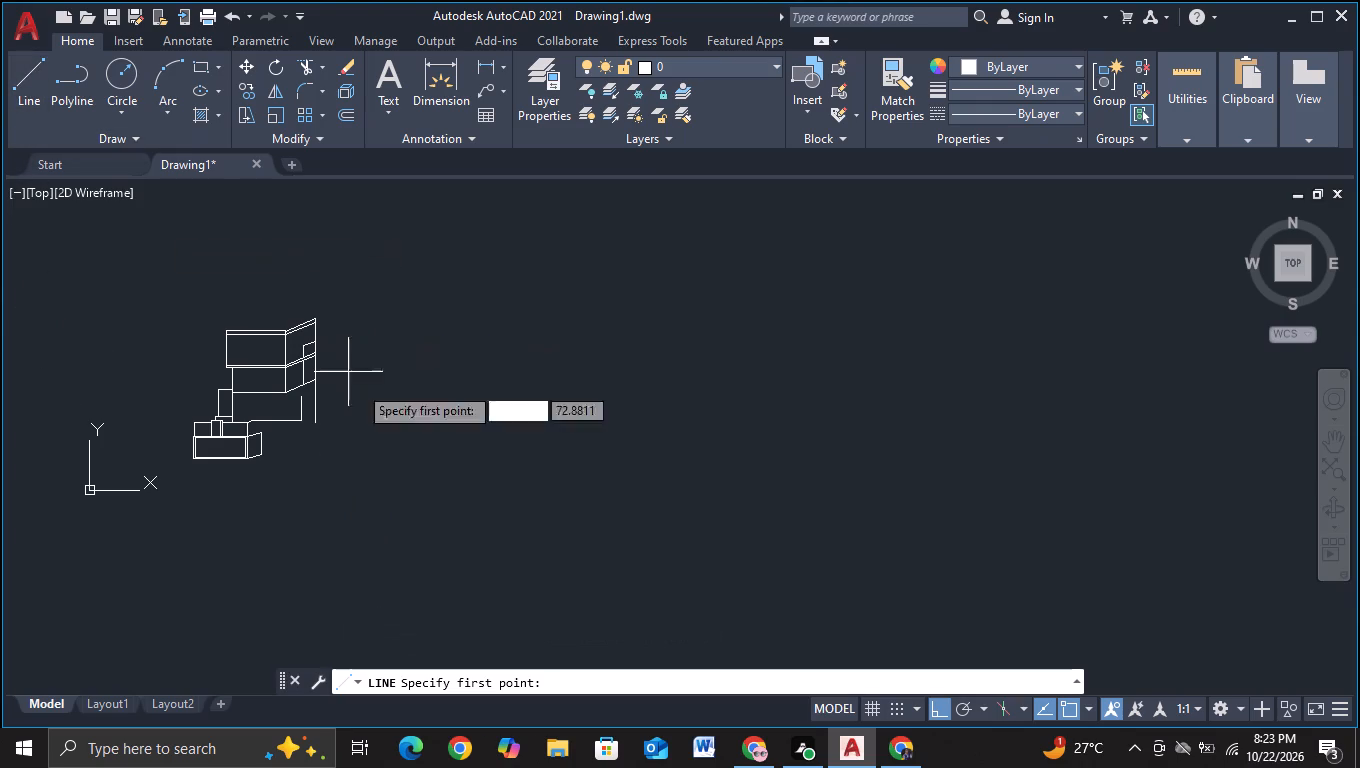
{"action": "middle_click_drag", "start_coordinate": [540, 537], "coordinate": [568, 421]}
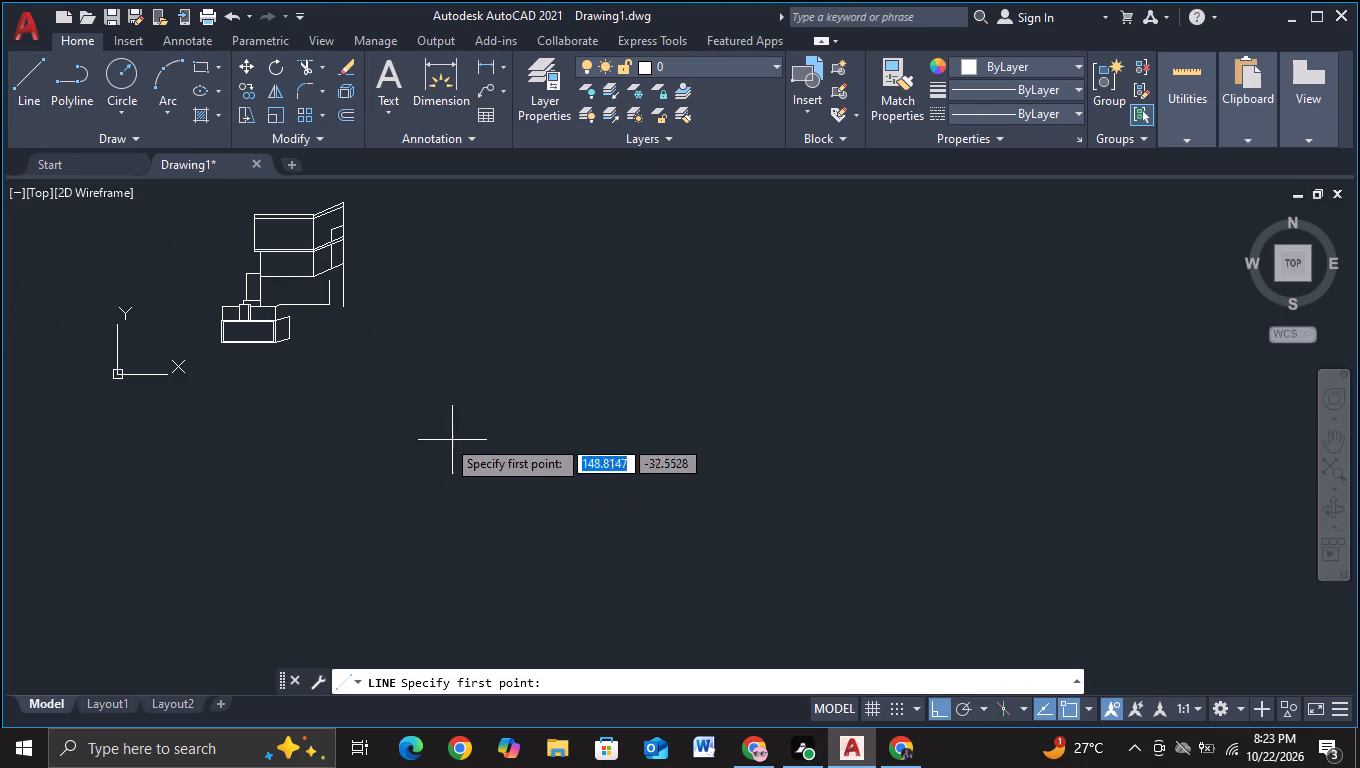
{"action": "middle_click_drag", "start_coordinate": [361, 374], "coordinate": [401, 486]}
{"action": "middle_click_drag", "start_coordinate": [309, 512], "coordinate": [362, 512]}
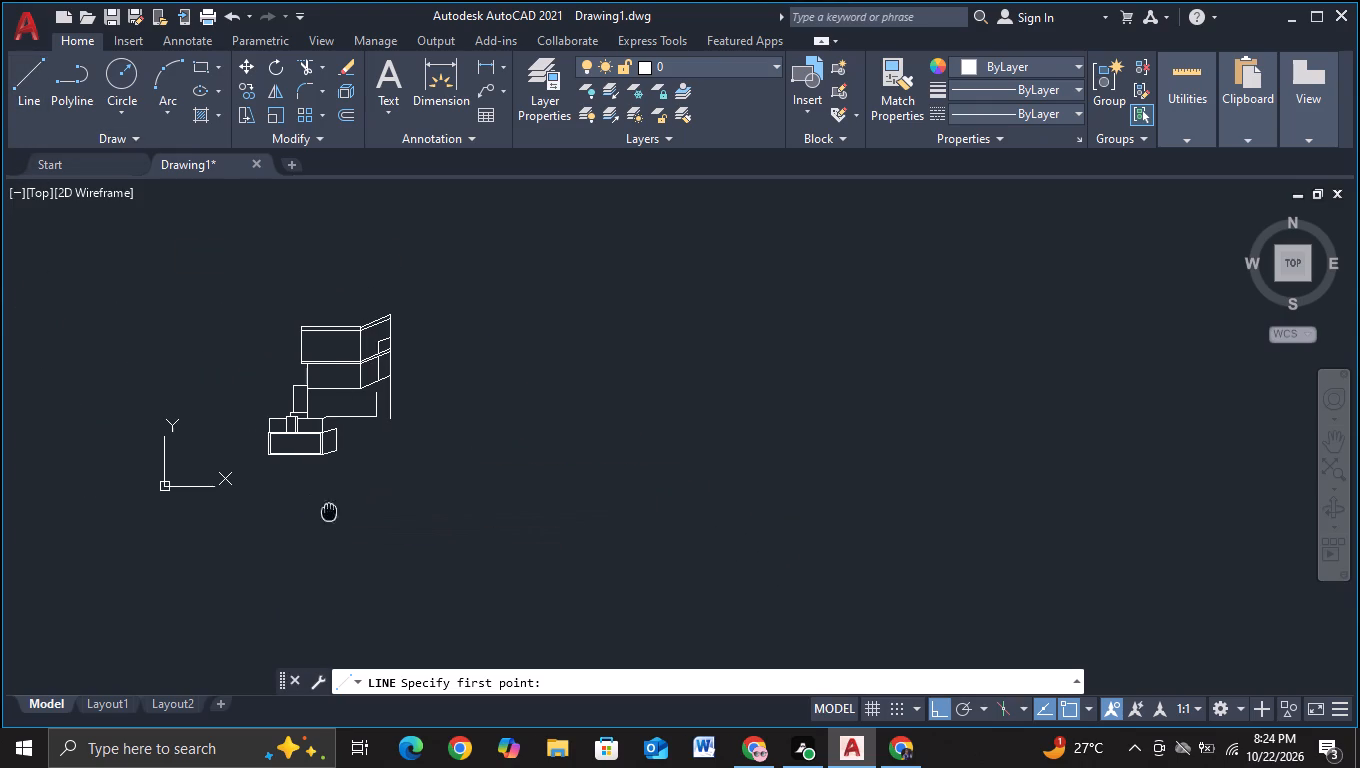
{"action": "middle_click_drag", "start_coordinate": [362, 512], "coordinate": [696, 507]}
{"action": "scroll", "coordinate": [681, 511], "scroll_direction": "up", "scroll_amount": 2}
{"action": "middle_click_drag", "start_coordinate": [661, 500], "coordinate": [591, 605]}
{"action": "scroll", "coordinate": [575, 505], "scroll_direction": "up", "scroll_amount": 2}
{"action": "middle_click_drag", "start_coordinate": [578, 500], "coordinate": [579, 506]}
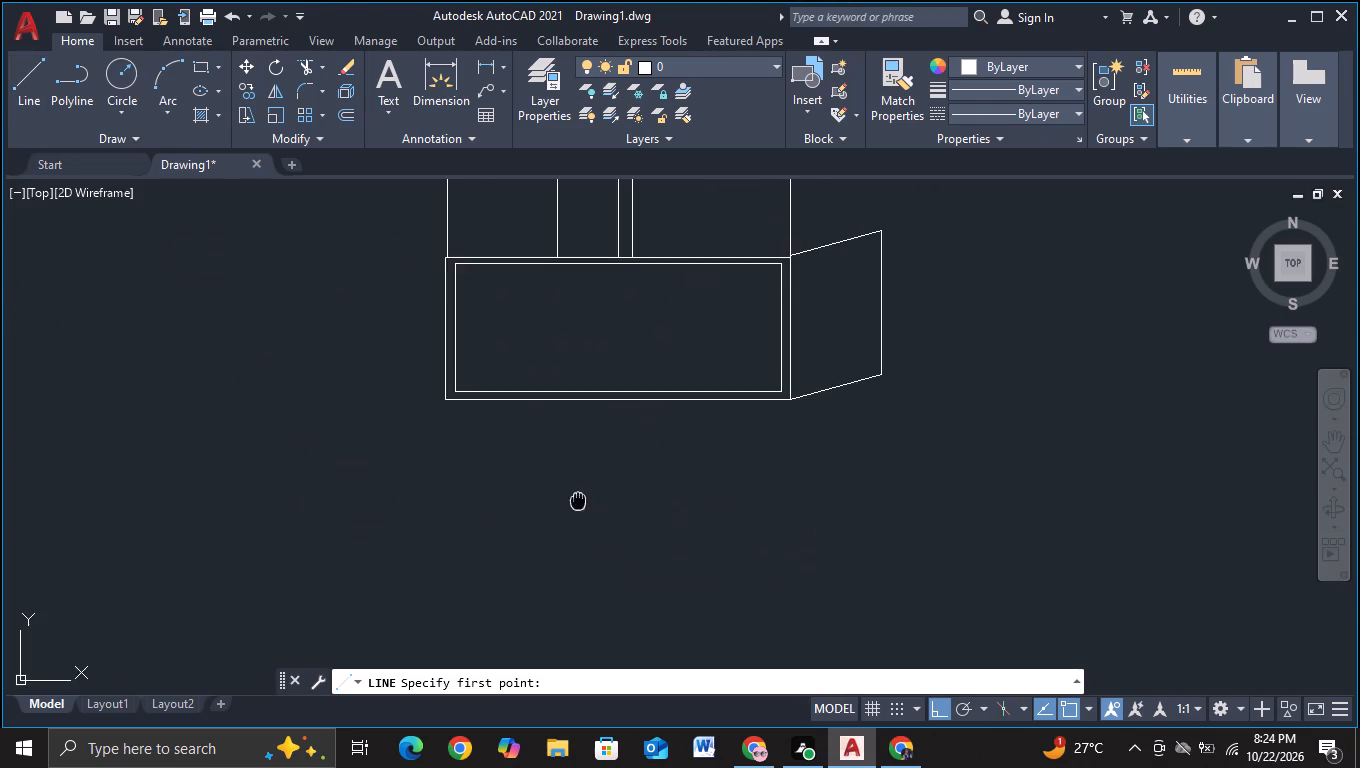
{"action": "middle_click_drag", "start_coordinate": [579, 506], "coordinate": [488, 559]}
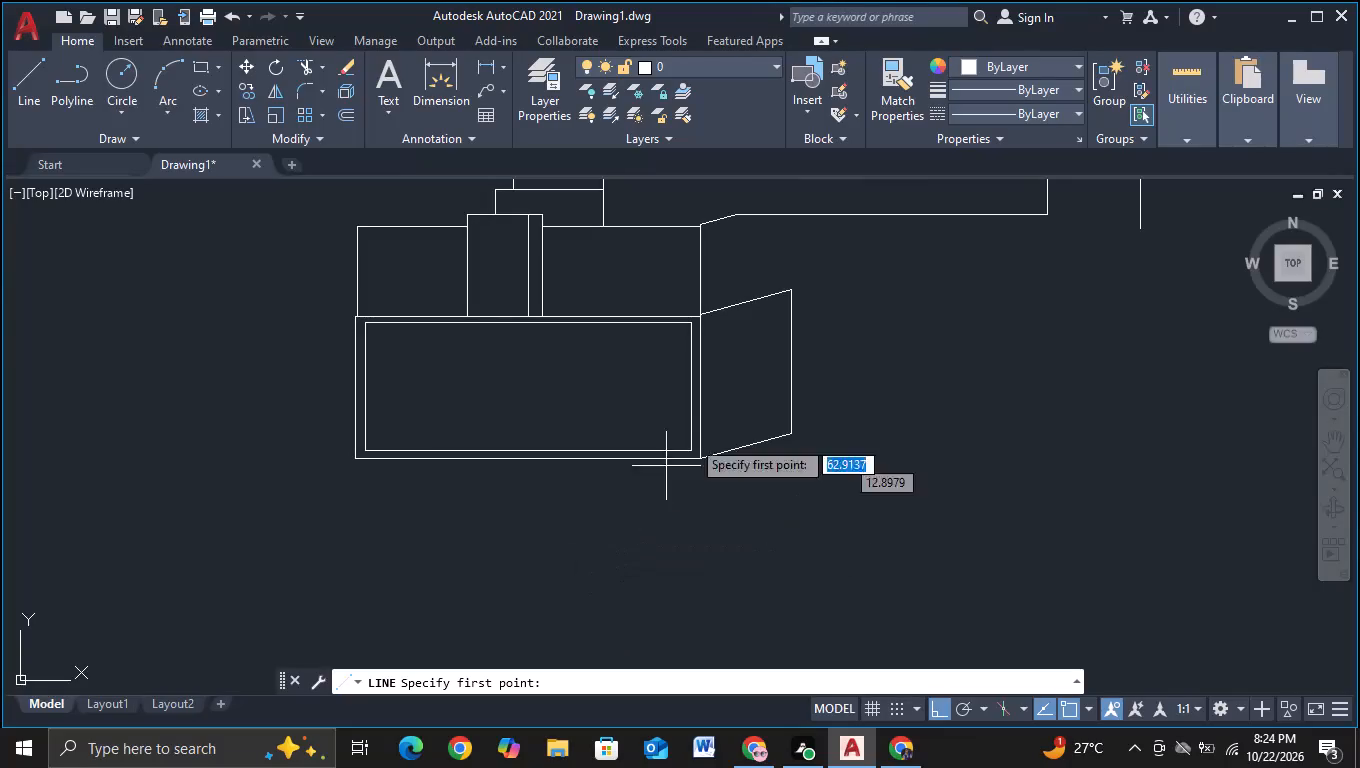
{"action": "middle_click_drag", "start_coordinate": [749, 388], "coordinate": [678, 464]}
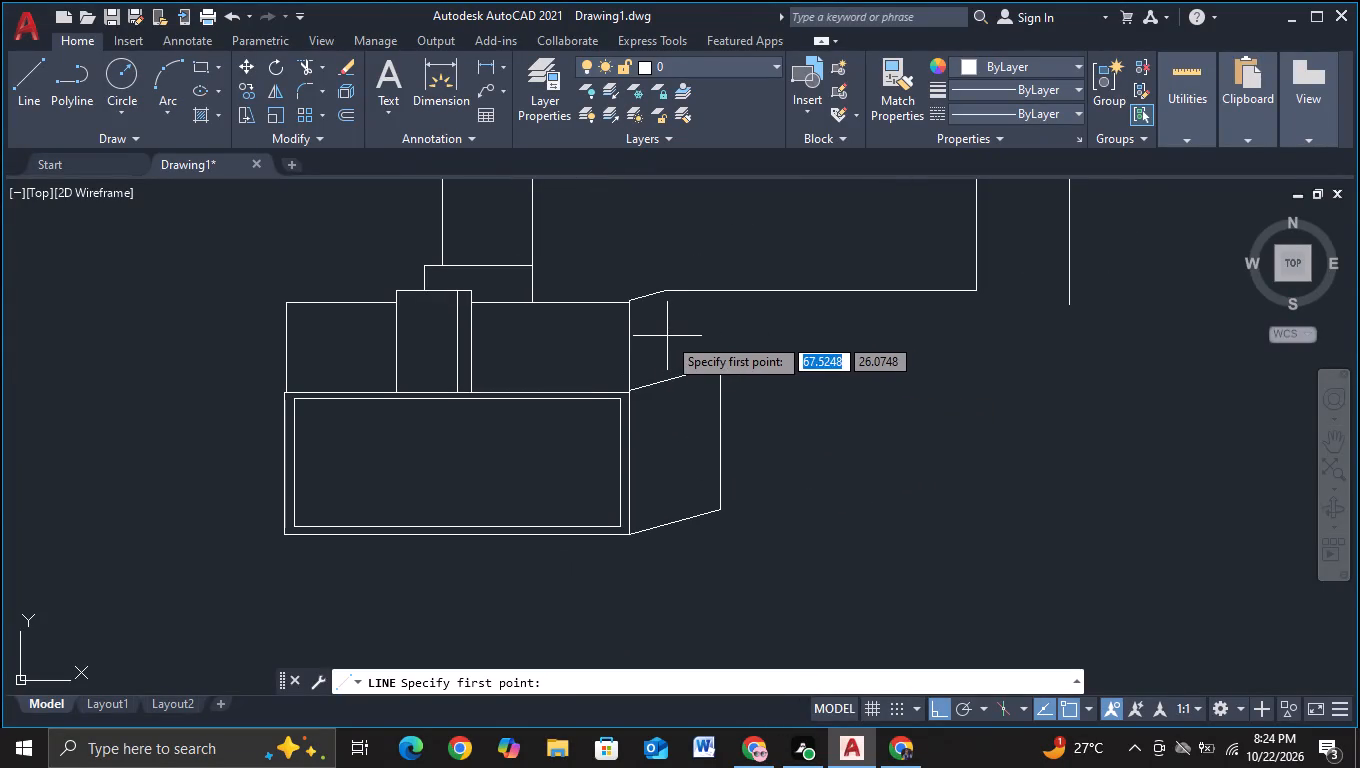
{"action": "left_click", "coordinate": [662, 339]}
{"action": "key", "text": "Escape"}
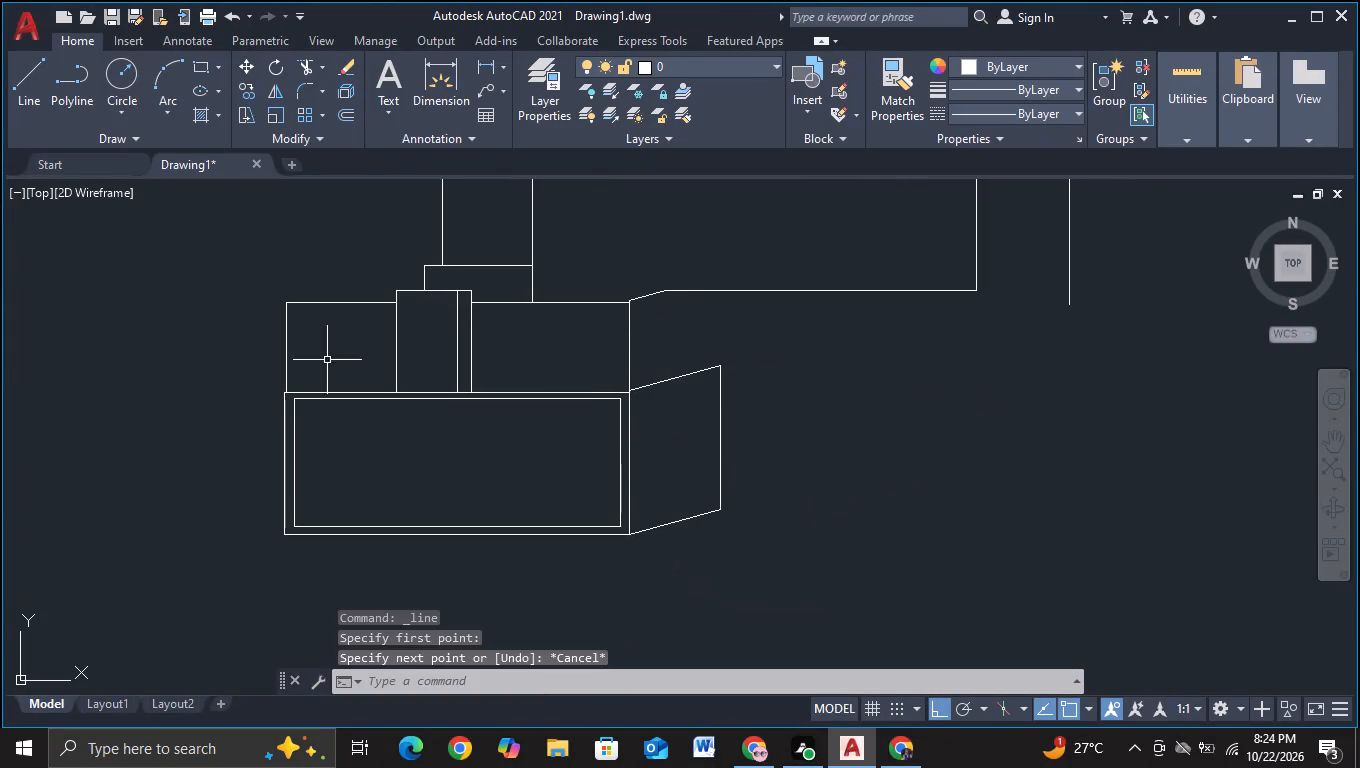
Draw a vertical line about 14 long across the base block's slanted side face, crossing both its upper and lower edges.
{"action": "left_click", "coordinate": [13, 115]}
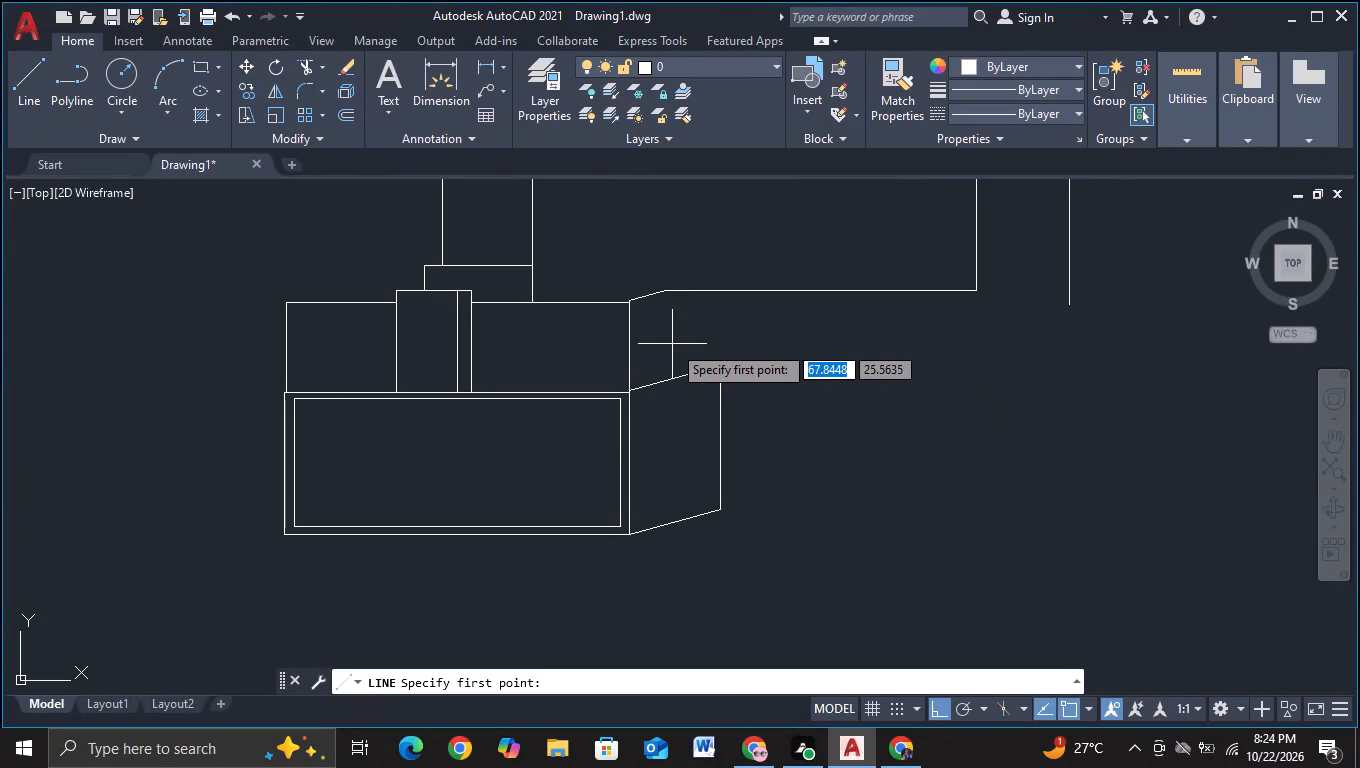
{"action": "left_click", "coordinate": [668, 344]}
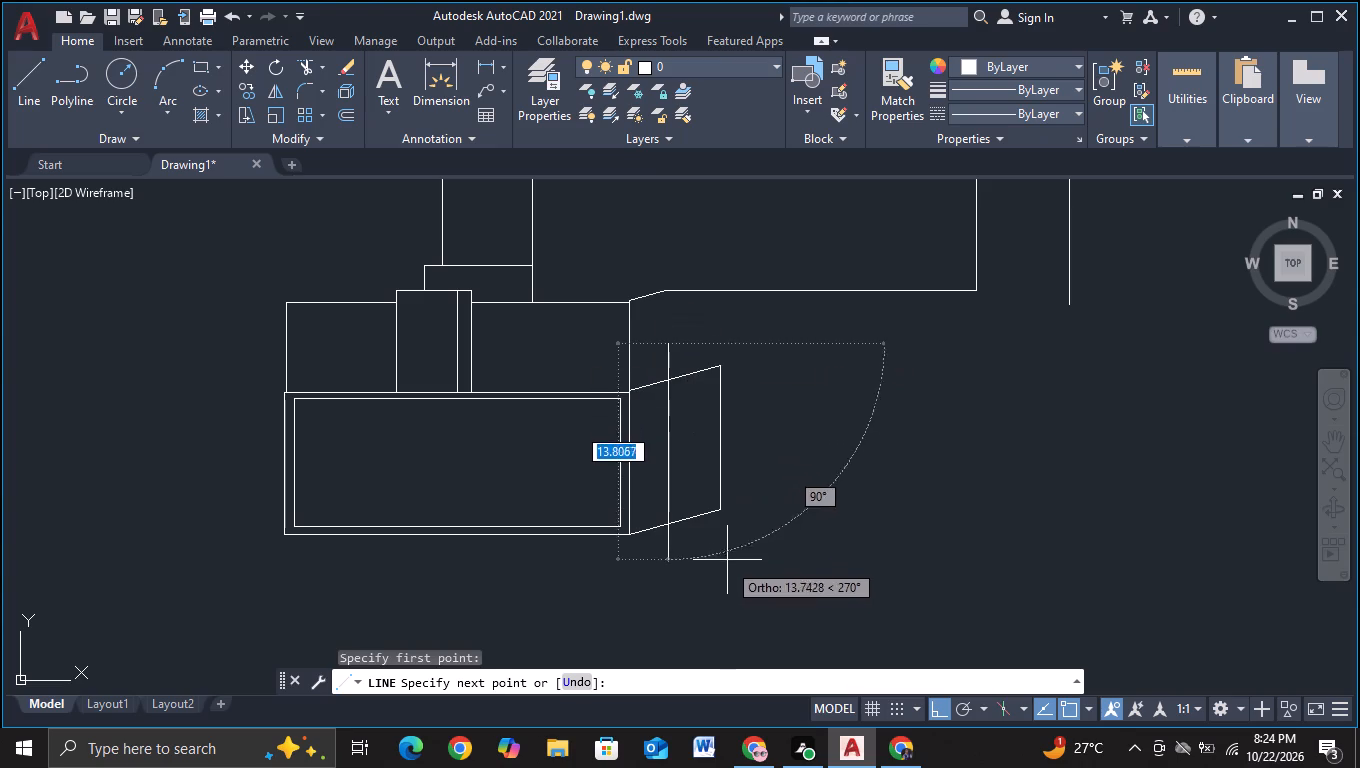
{"action": "left_click", "coordinate": [727, 564]}
{"action": "key", "text": "Escape"}
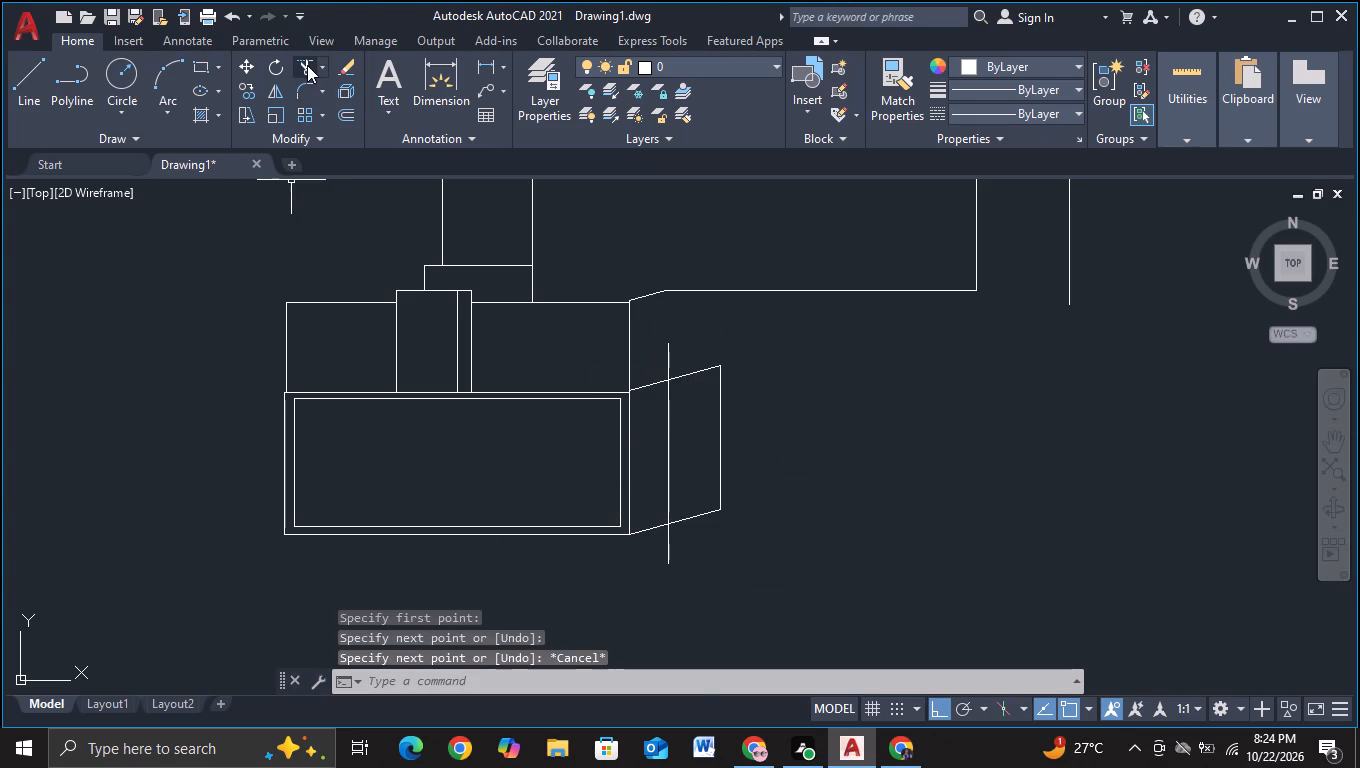
Trim the new vertical line's ends above and below the base side face's slanted edges.
{"action": "left_click", "coordinate": [307, 65]}
{"action": "left_click", "coordinate": [676, 354]}
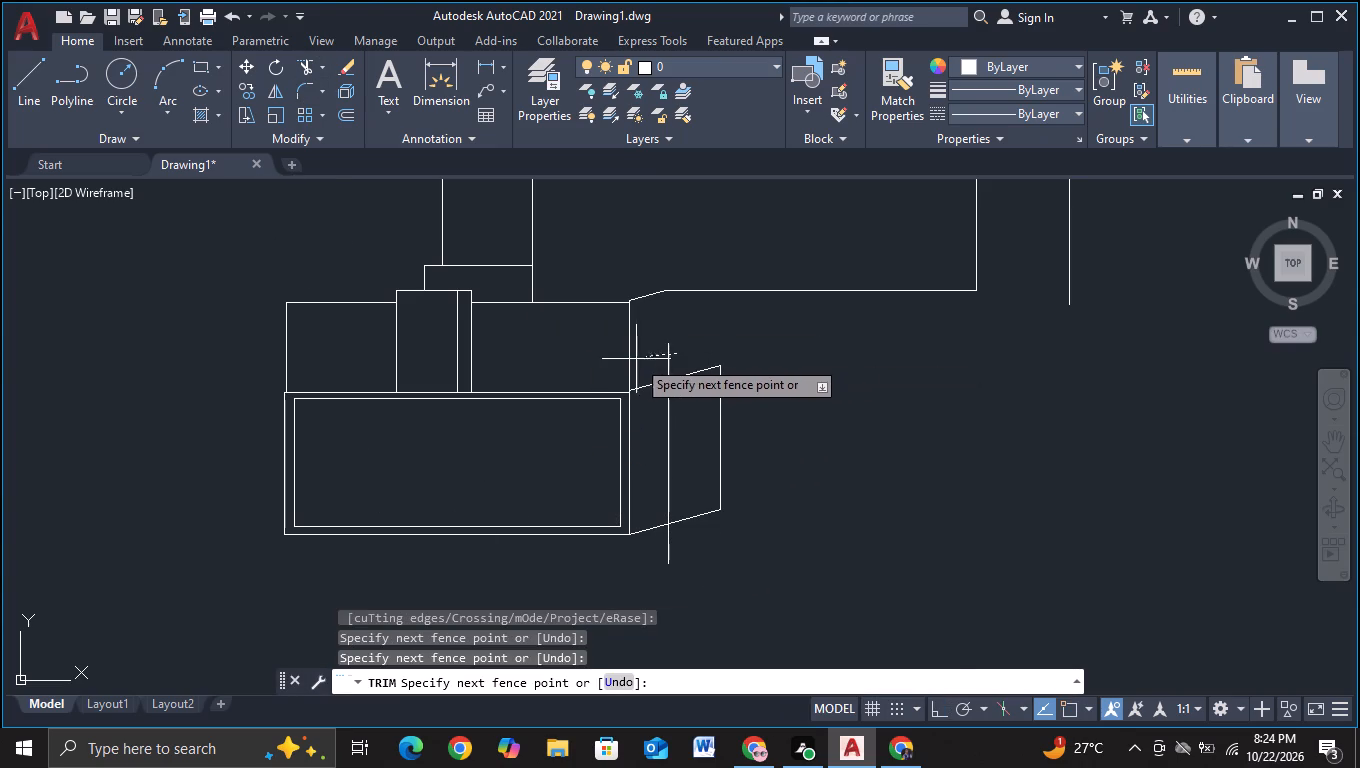
{"action": "left_click", "coordinate": [653, 355]}
{"action": "left_click_drag", "start_coordinate": [656, 556], "coordinate": [767, 528]}
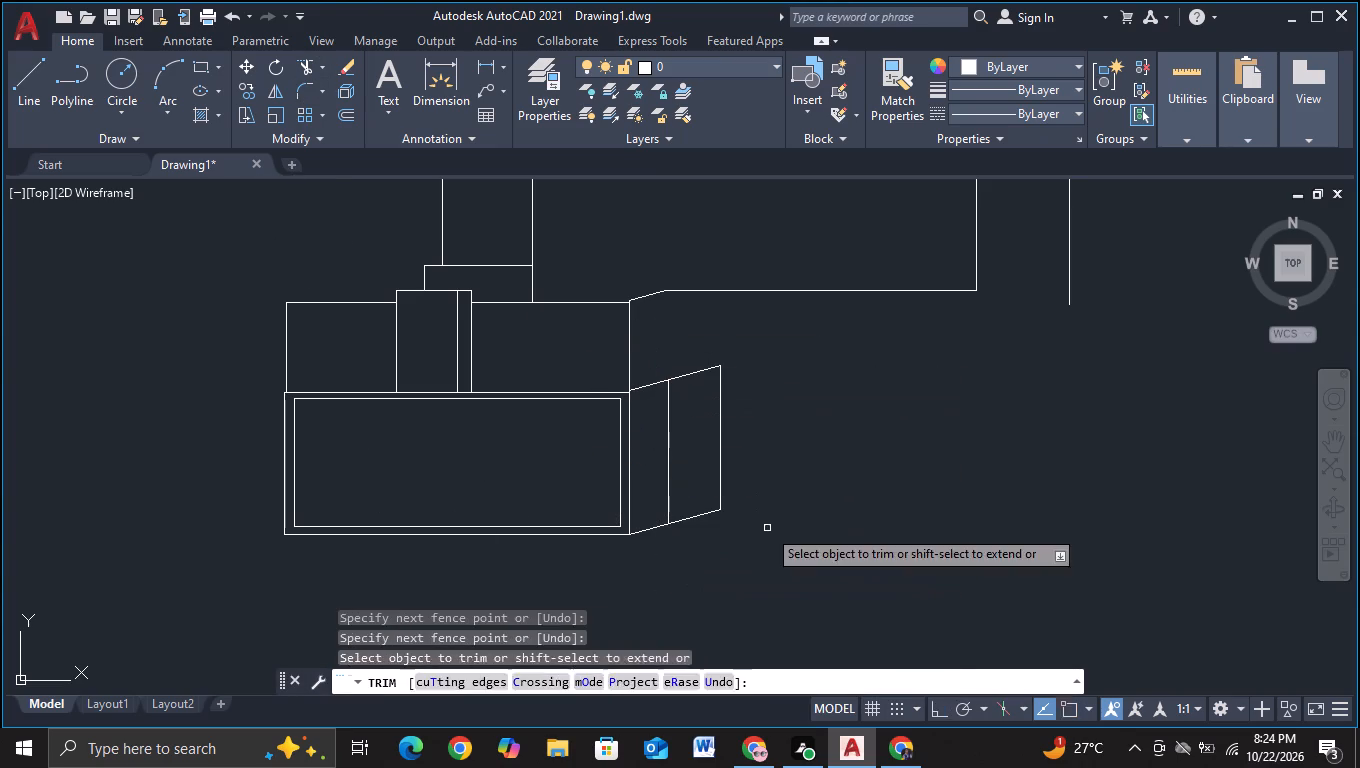
{"action": "key", "text": "Escape"}
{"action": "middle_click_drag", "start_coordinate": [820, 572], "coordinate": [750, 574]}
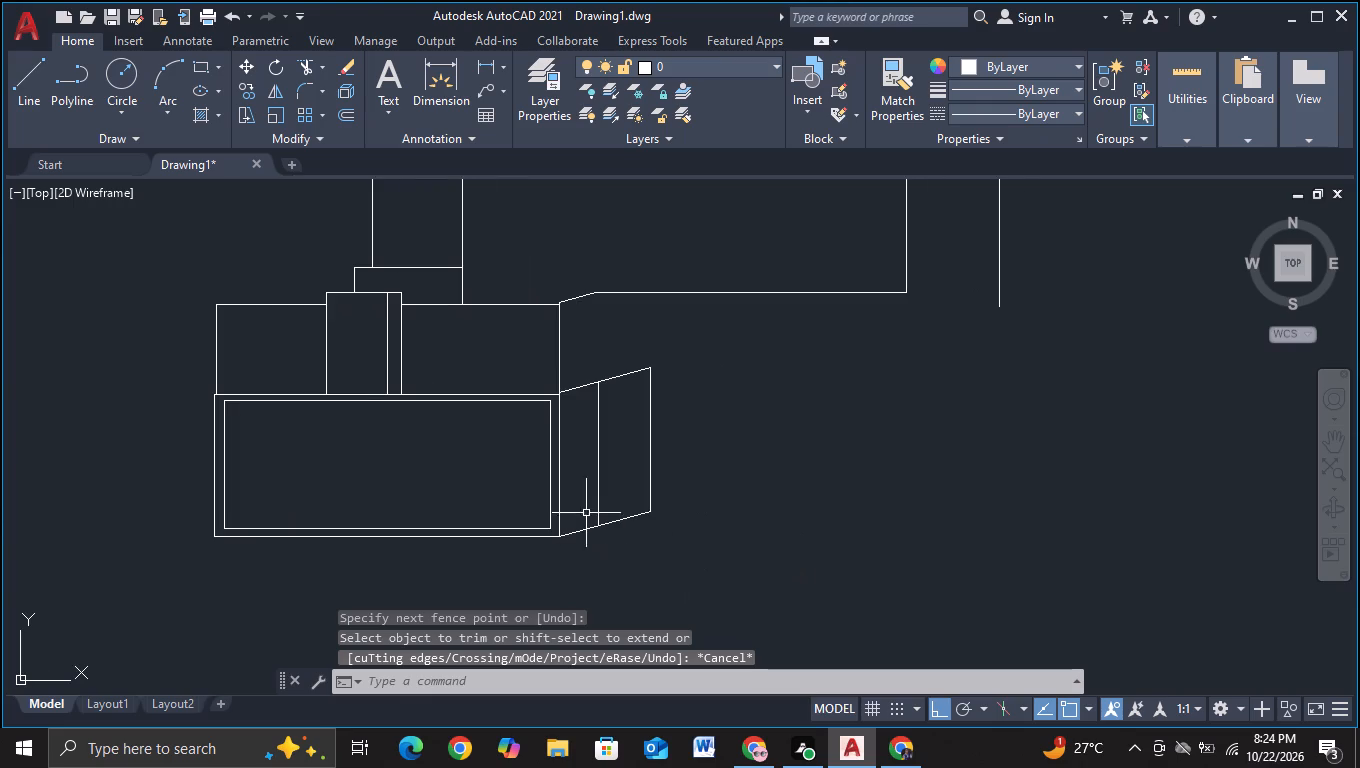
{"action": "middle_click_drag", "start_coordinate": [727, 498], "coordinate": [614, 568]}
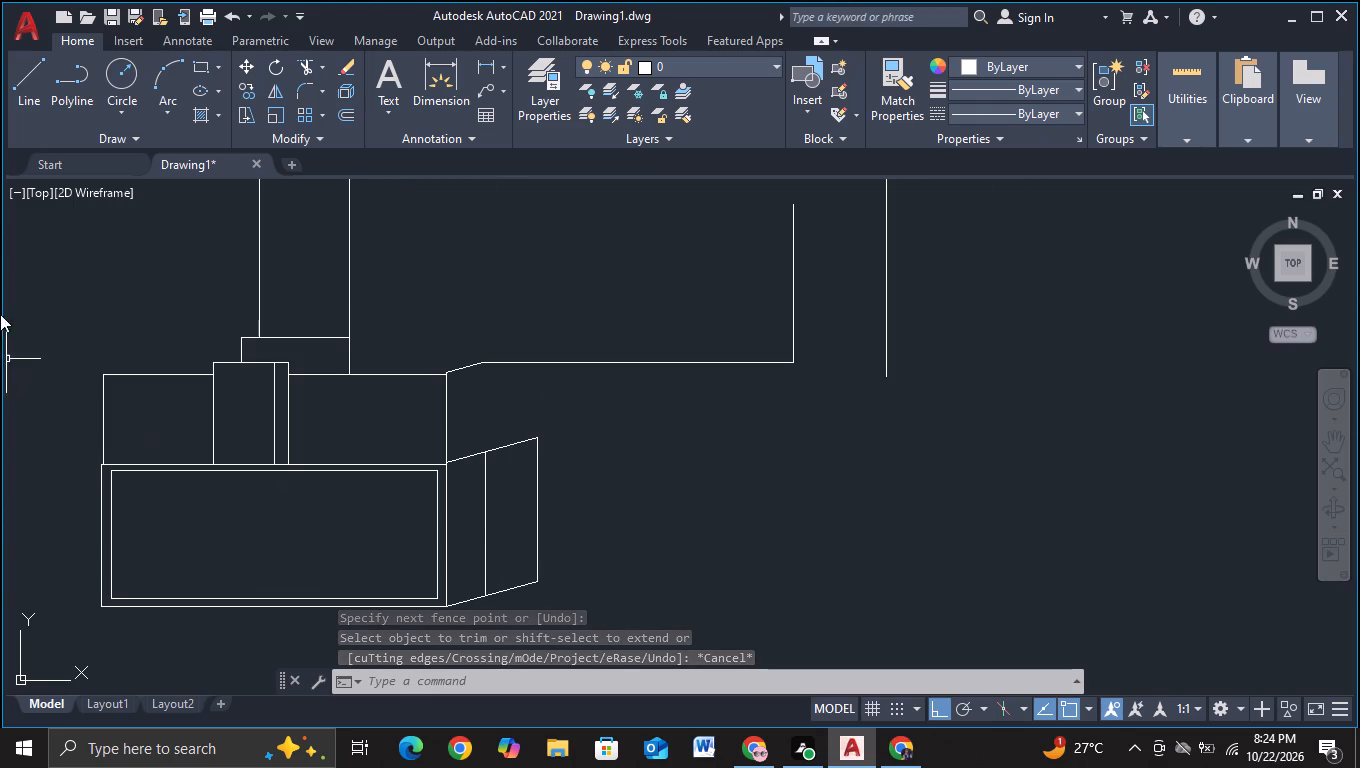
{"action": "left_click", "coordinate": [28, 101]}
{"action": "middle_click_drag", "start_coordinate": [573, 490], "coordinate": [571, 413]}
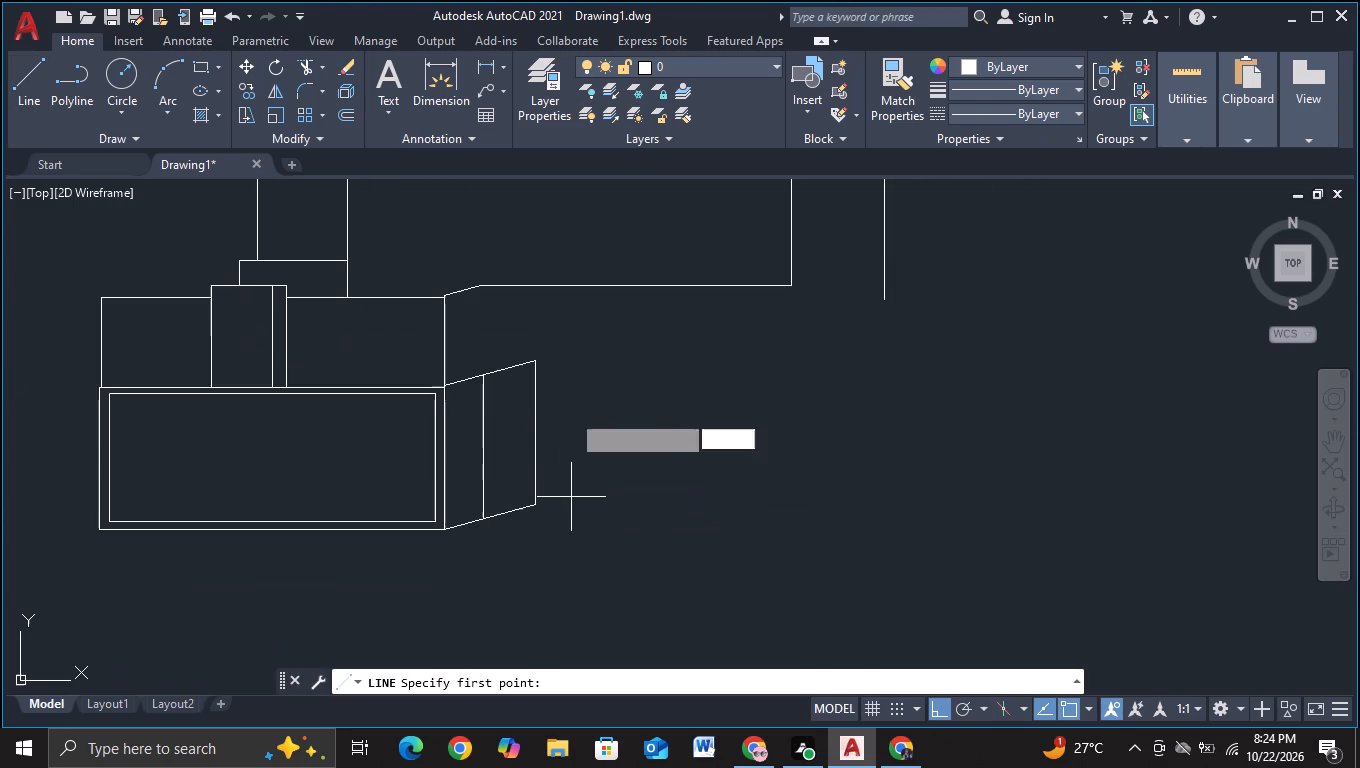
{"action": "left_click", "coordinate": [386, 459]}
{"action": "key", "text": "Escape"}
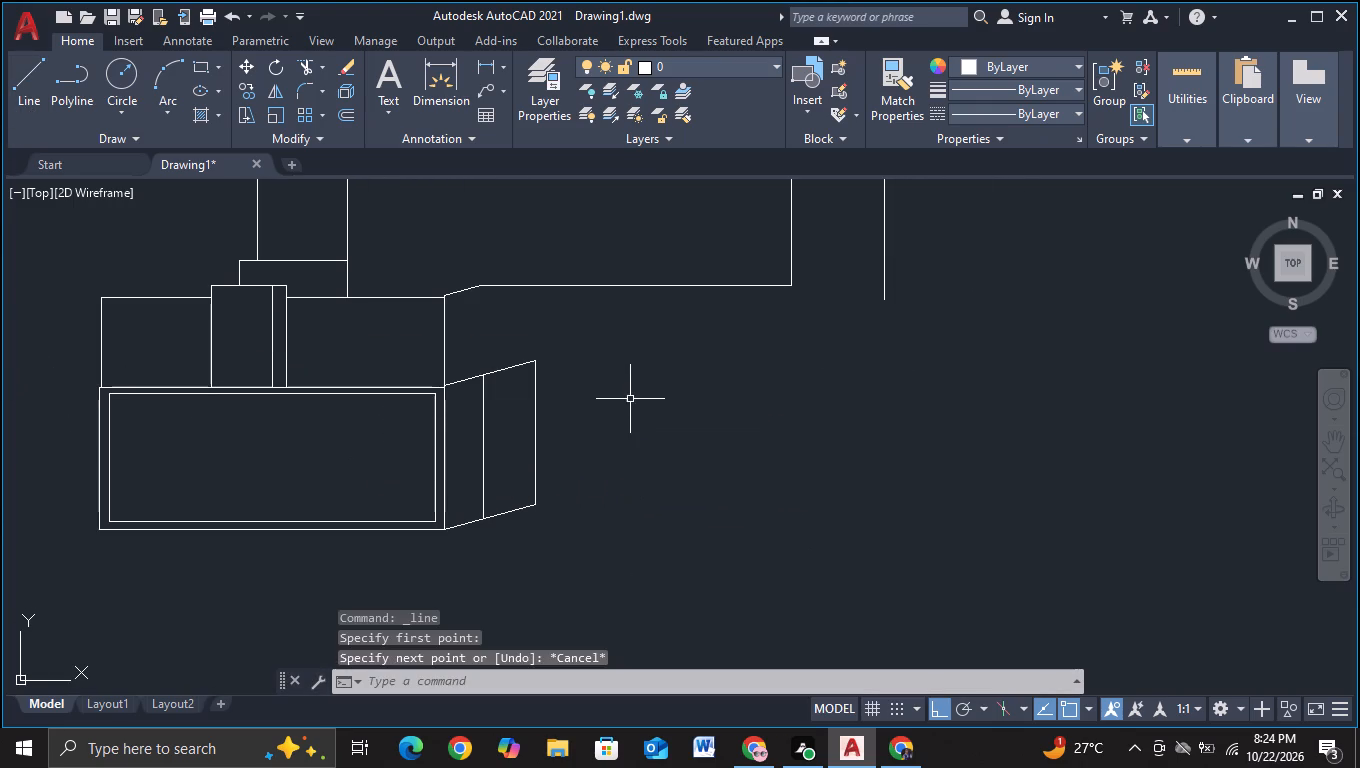
Copy the base side face's upper slanted edge straight down to about the middle of the face.
{"action": "left_click", "coordinate": [498, 370]}
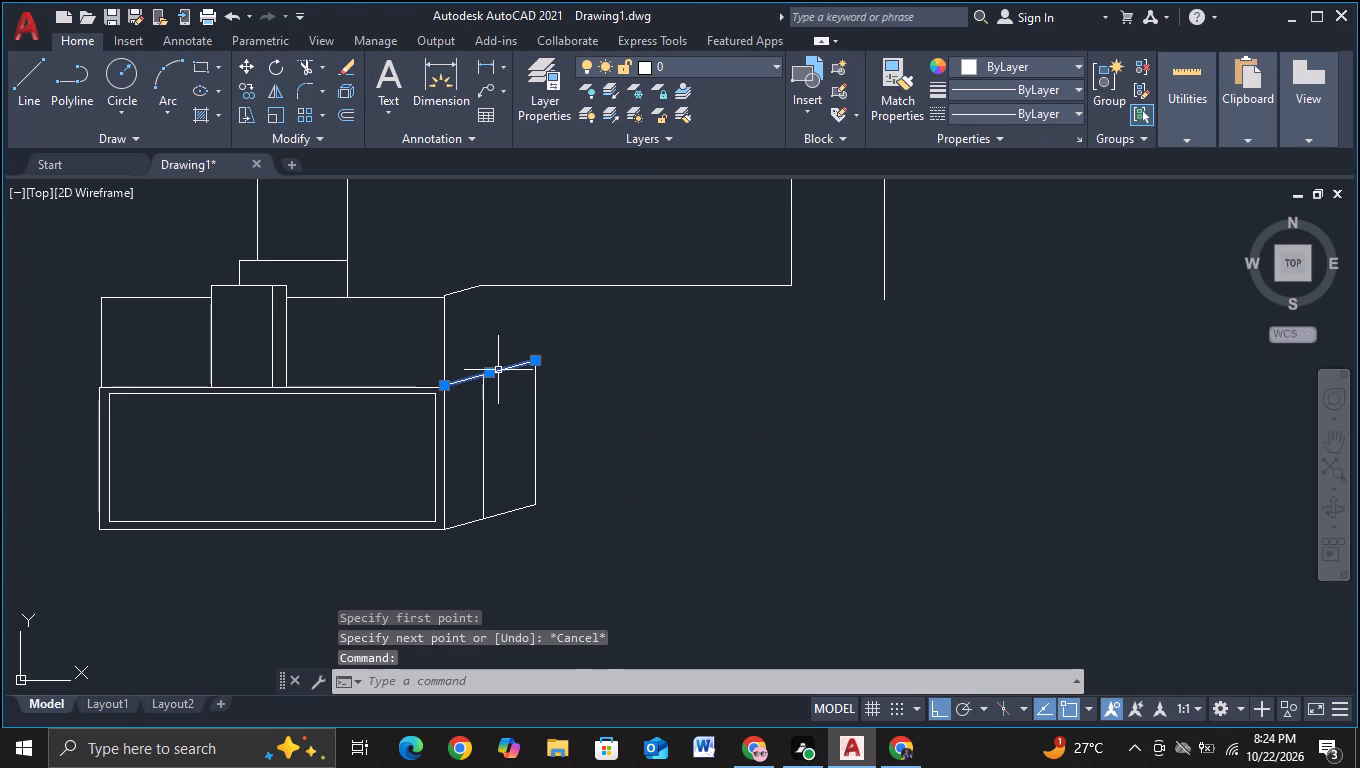
{"action": "key", "text": "c"}
{"action": "left_click", "coordinate": [627, 436]}
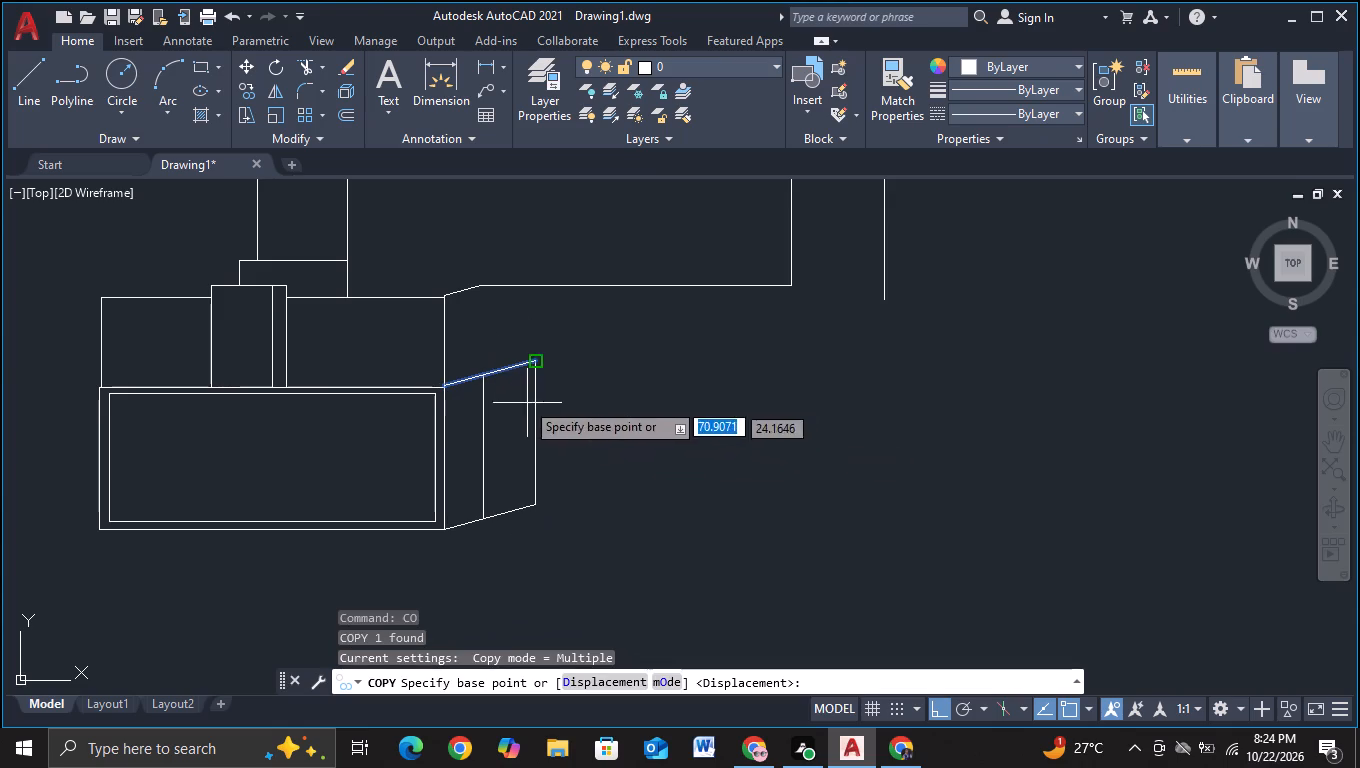
{"action": "left_click", "coordinate": [508, 376]}
{"action": "left_click", "coordinate": [519, 432]}
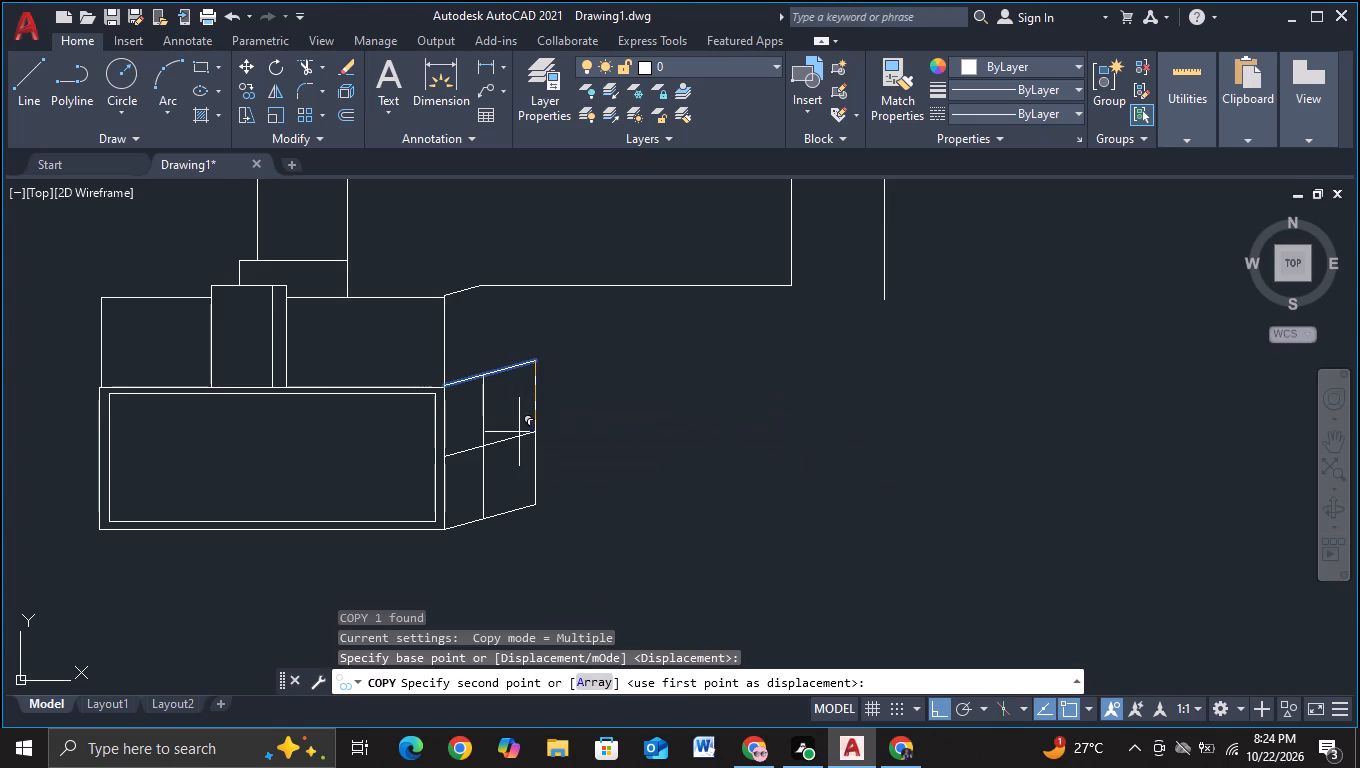
{"action": "key", "text": "Escape"}
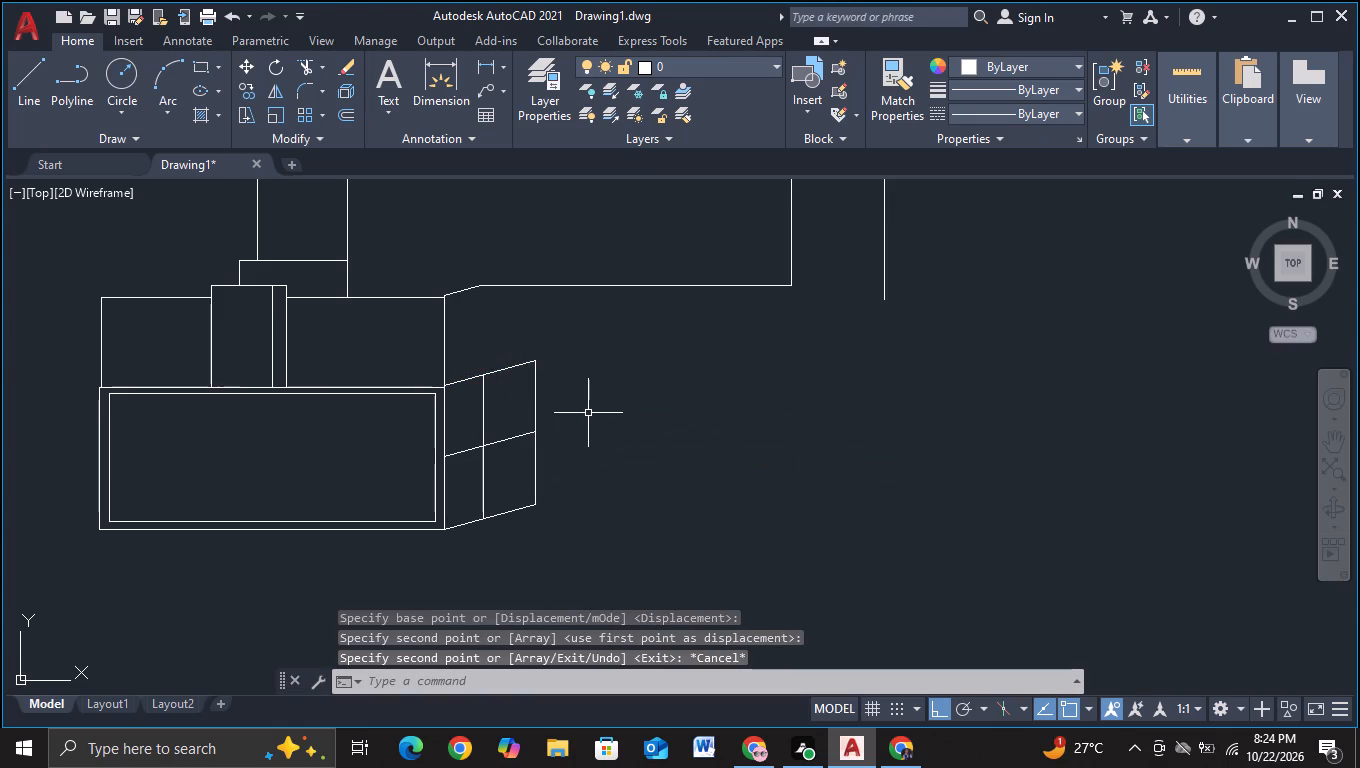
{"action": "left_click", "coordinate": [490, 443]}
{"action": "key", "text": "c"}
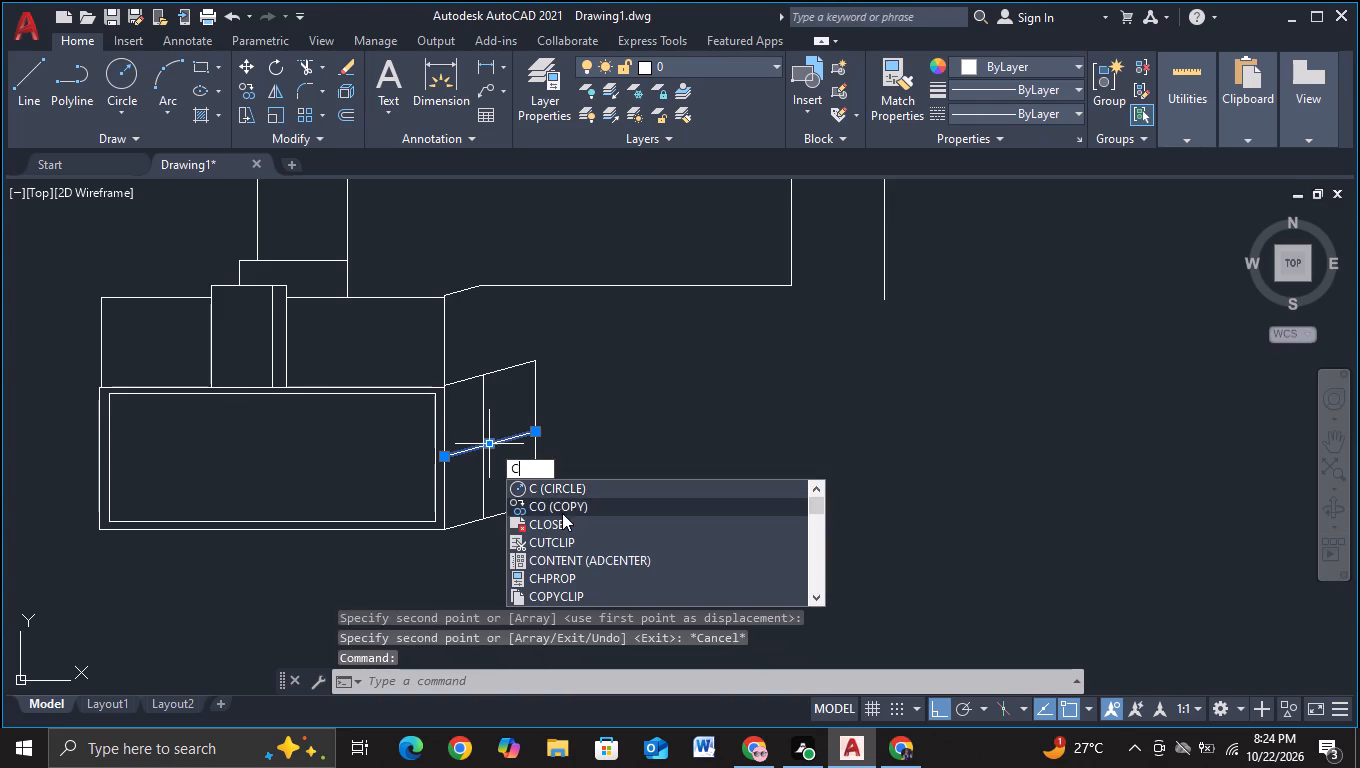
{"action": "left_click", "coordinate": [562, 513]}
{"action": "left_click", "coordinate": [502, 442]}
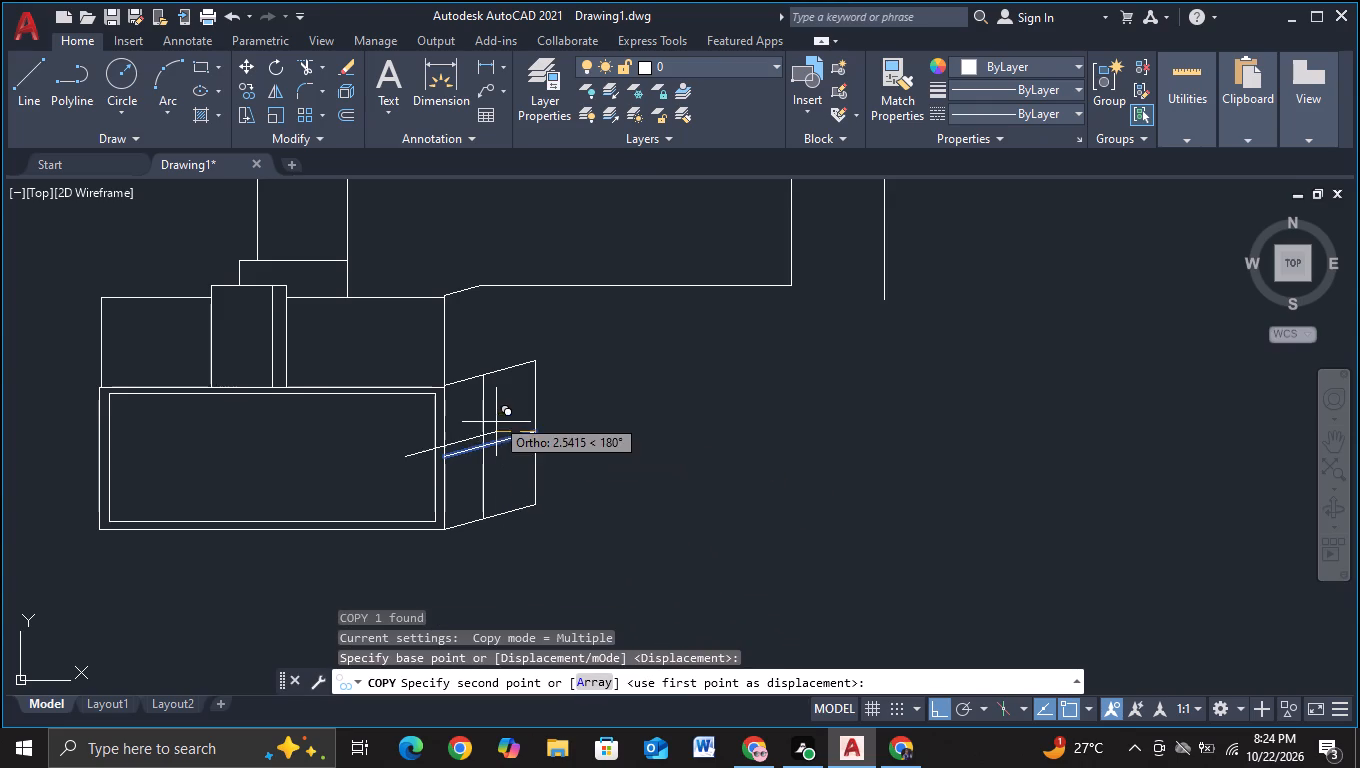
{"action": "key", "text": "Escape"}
Move the copied slanted line in the base's side face straight up about 1.6.
{"action": "left_click", "coordinate": [492, 443]}
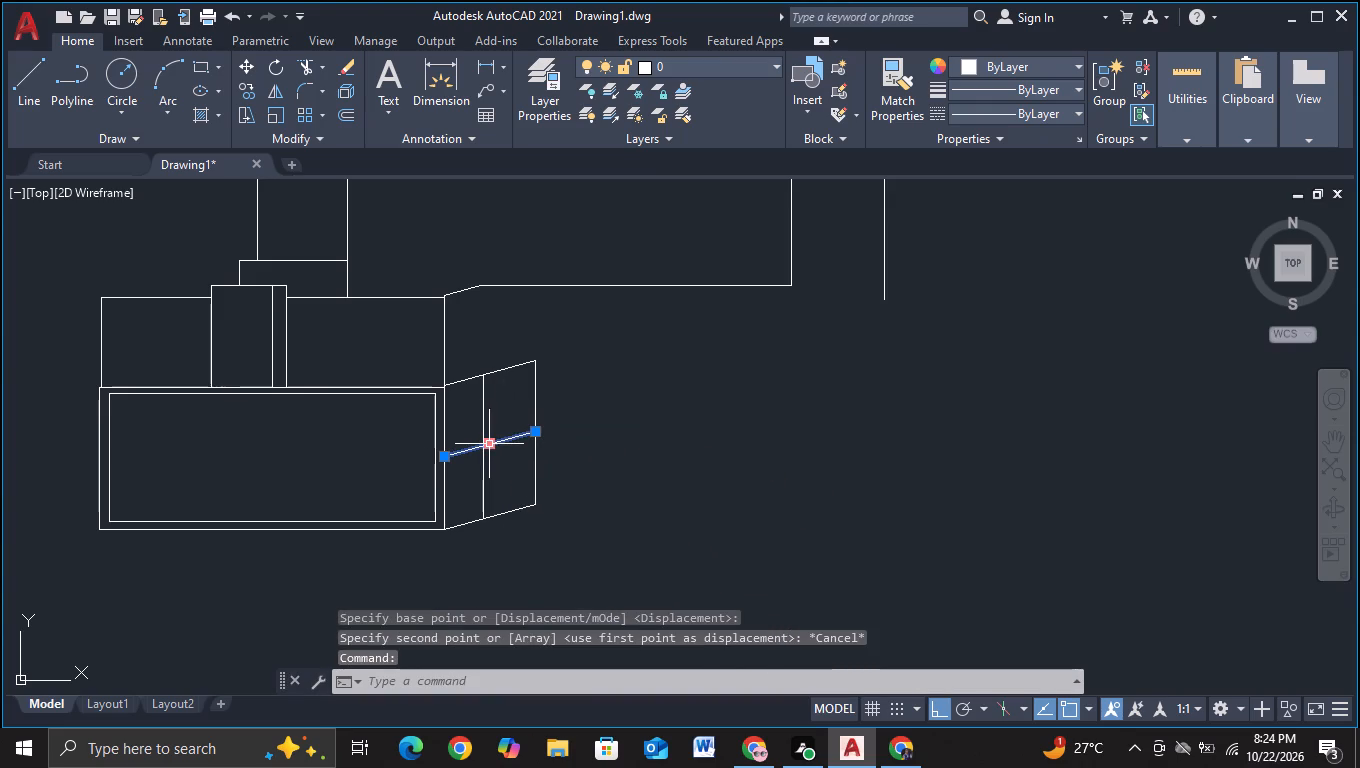
{"action": "key", "text": "n"}
{"action": "key", "text": "BackSpace"}
{"action": "key", "text": "m"}
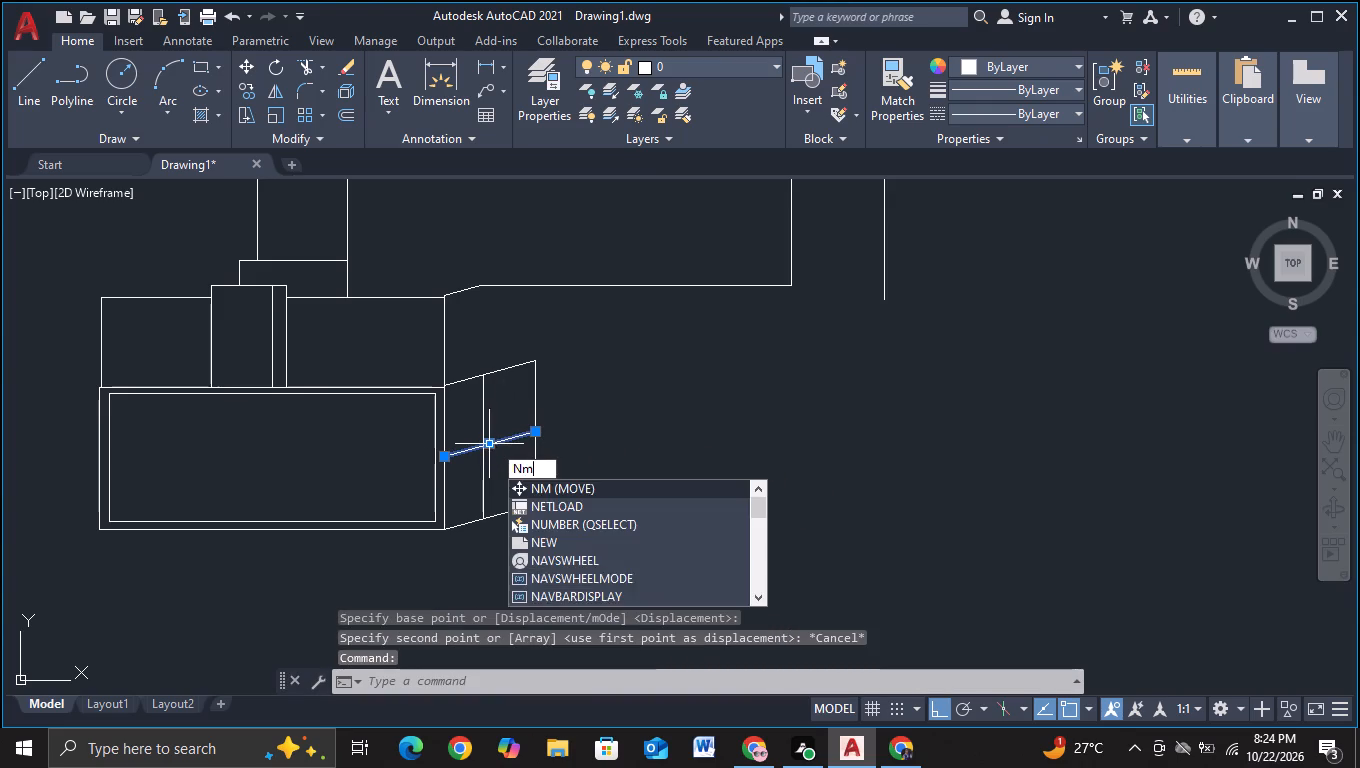
{"action": "key", "text": "BackSpace"}
{"action": "key", "text": "BackSpace"}
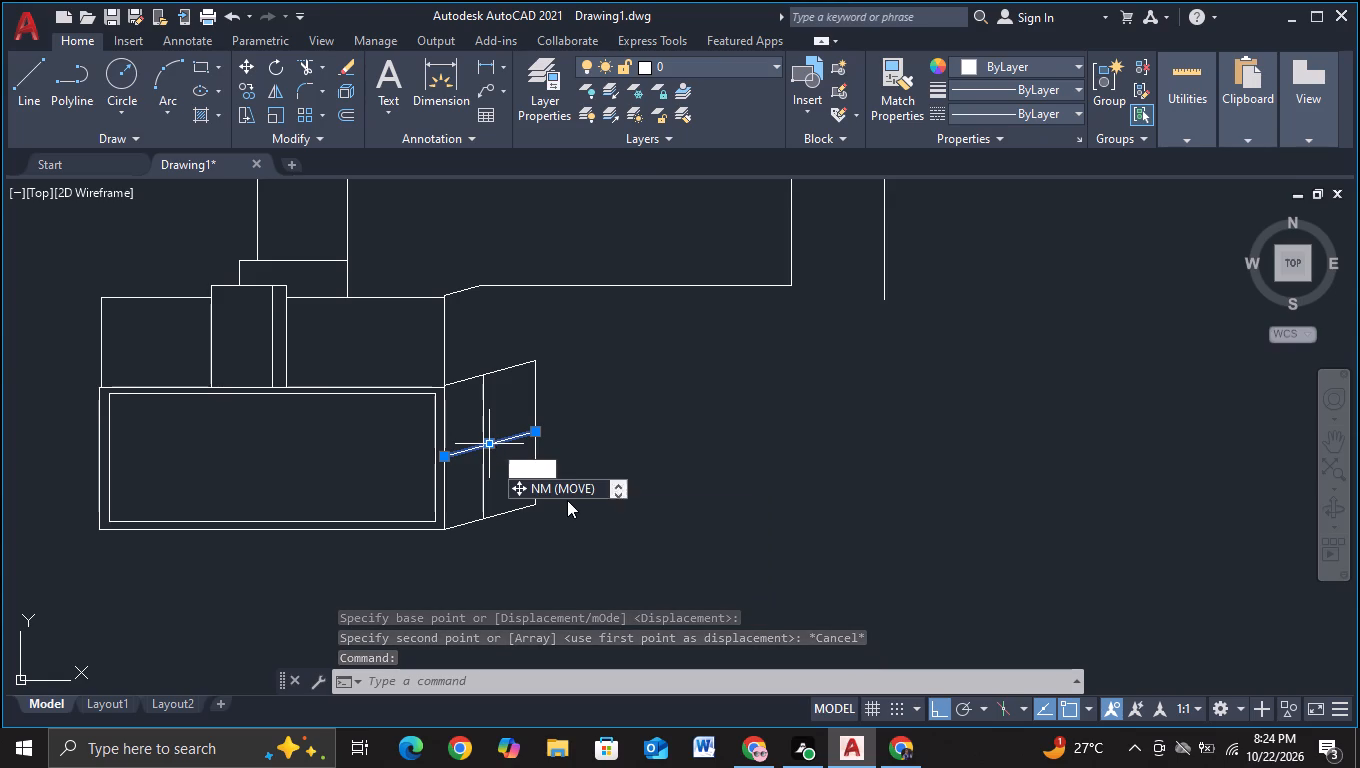
{"action": "key", "text": "m"}
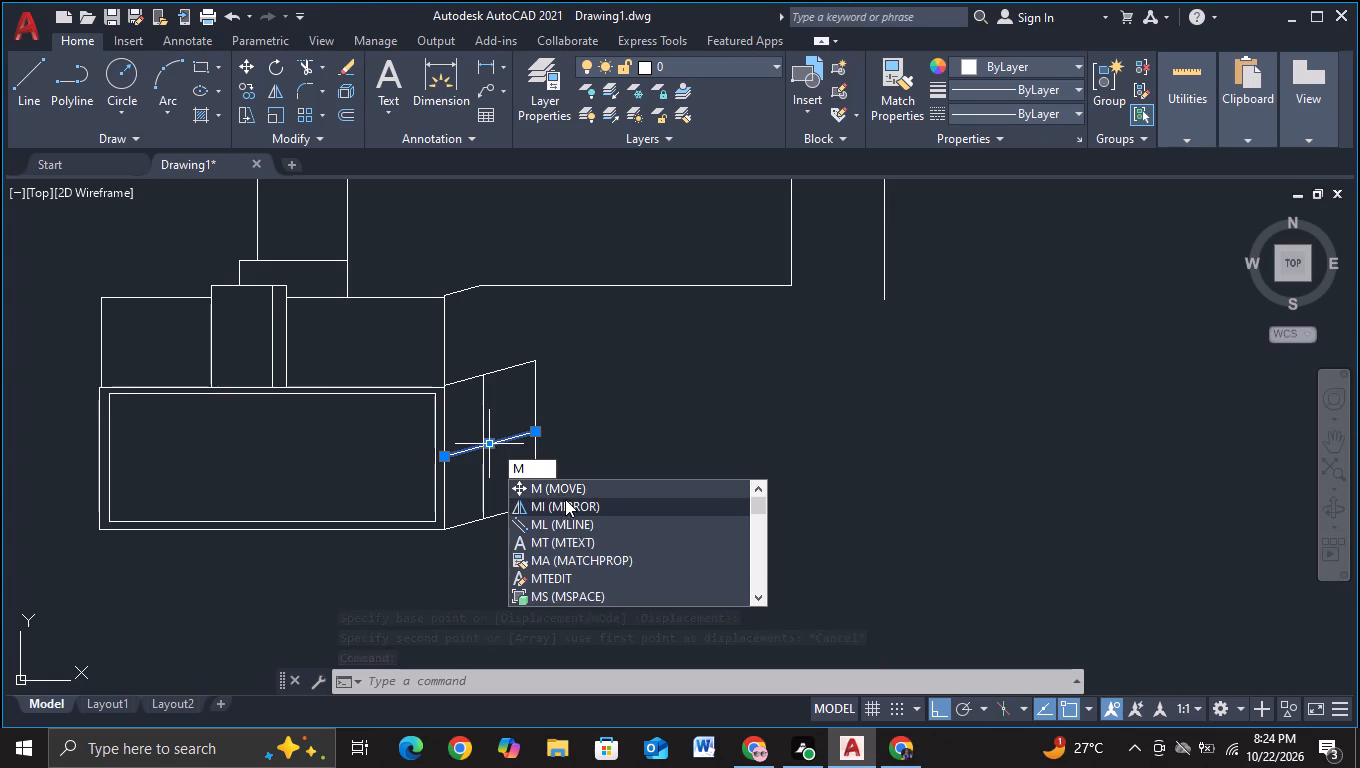
{"action": "left_click", "coordinate": [566, 490]}
{"action": "left_click", "coordinate": [474, 458]}
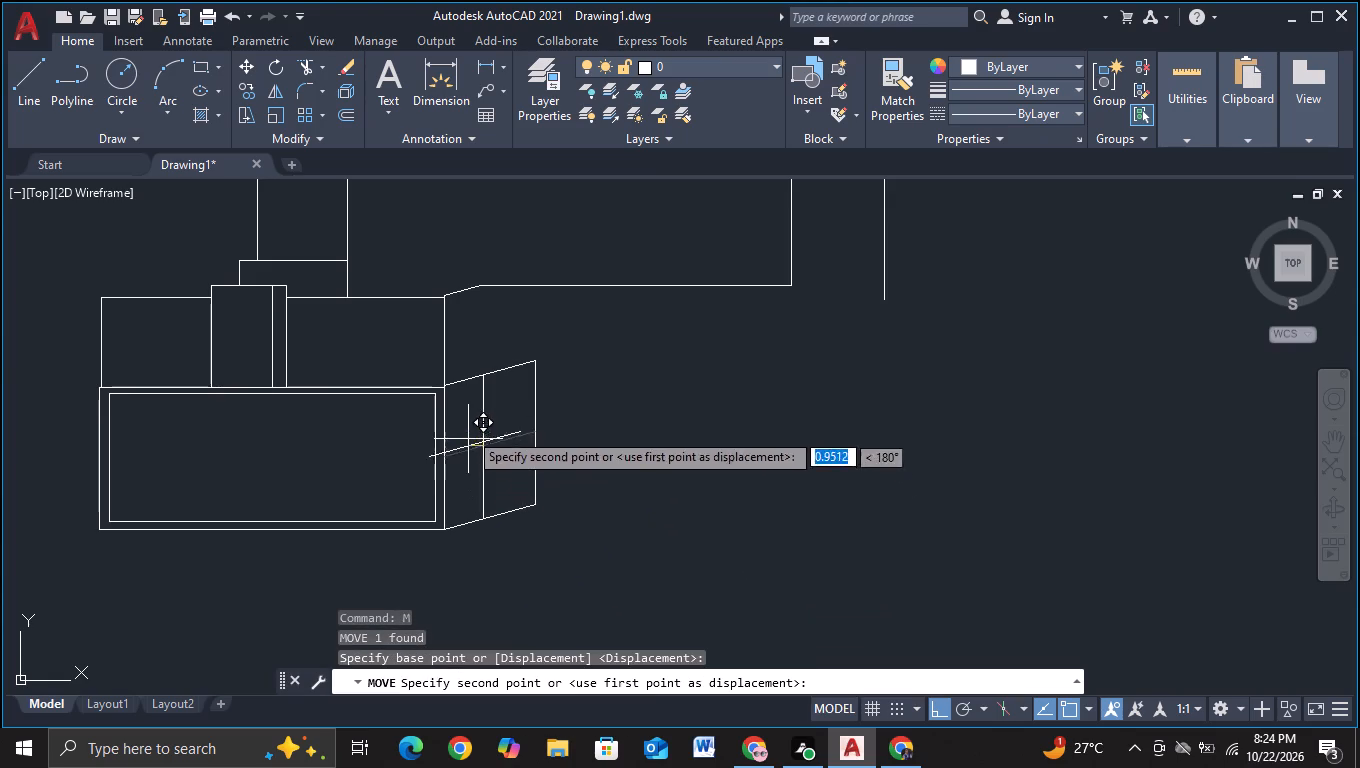
{"action": "scroll", "coordinate": [475, 413], "scroll_direction": "up", "scroll_amount": 1}
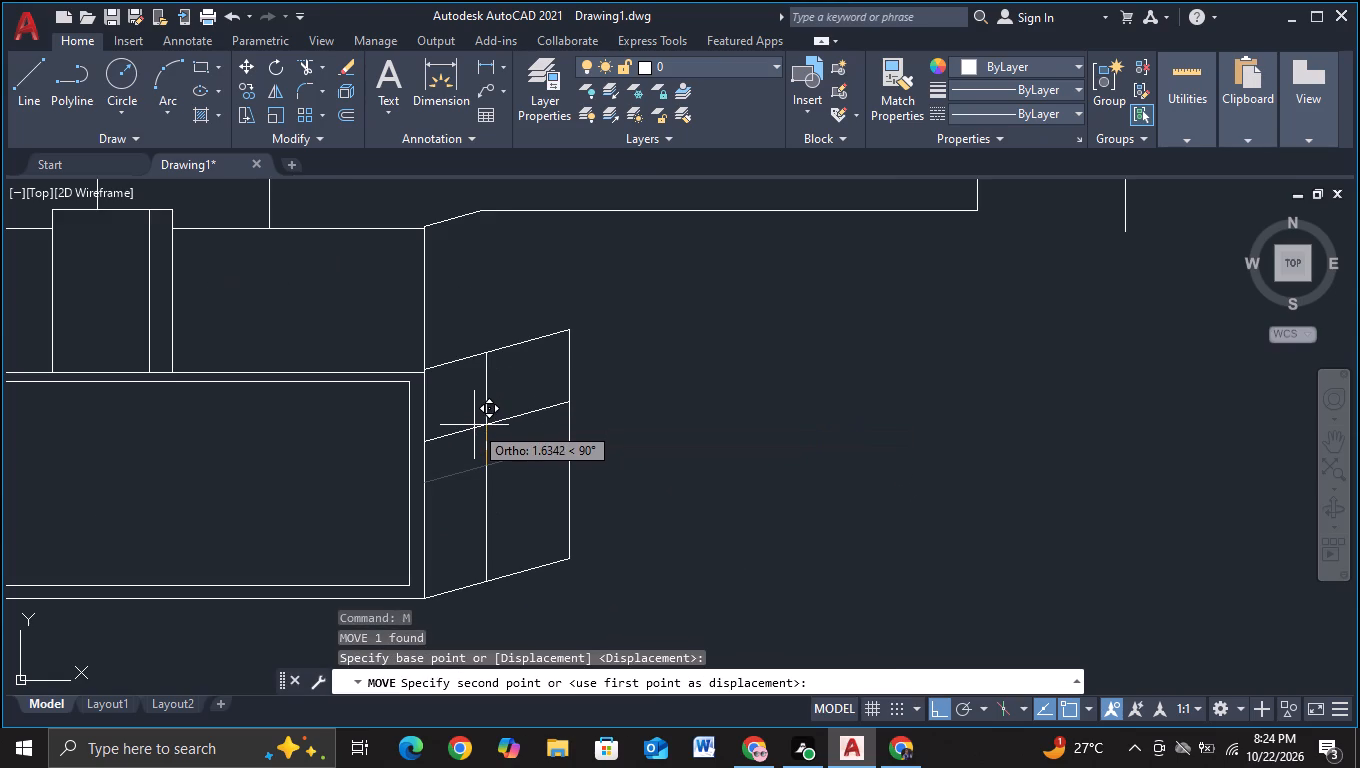
{"action": "left_click", "coordinate": [474, 425]}
Copy the side face's inner slanted line straight down about 3.2 to divide the face into three rows.
{"action": "left_click", "coordinate": [477, 428]}
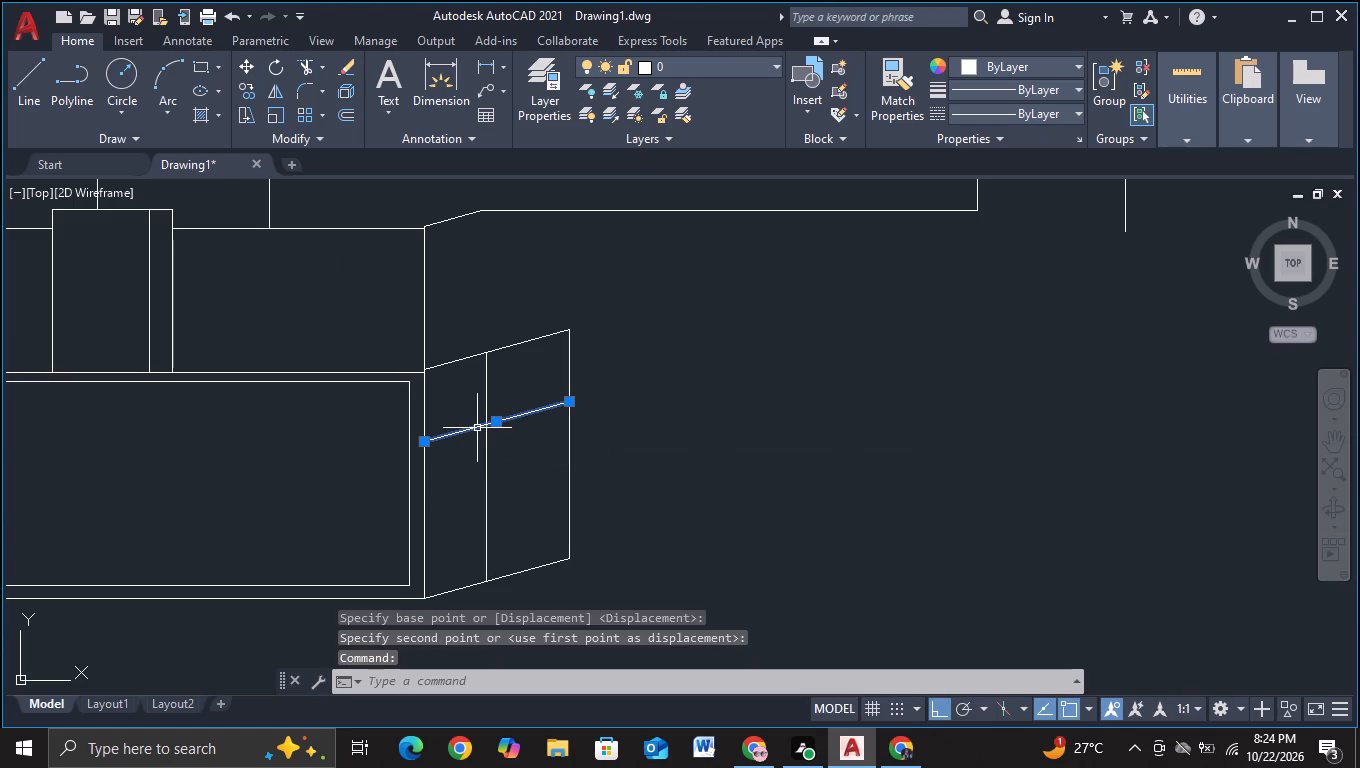
{"action": "key", "text": "c"}
{"action": "left_click", "coordinate": [548, 495]}
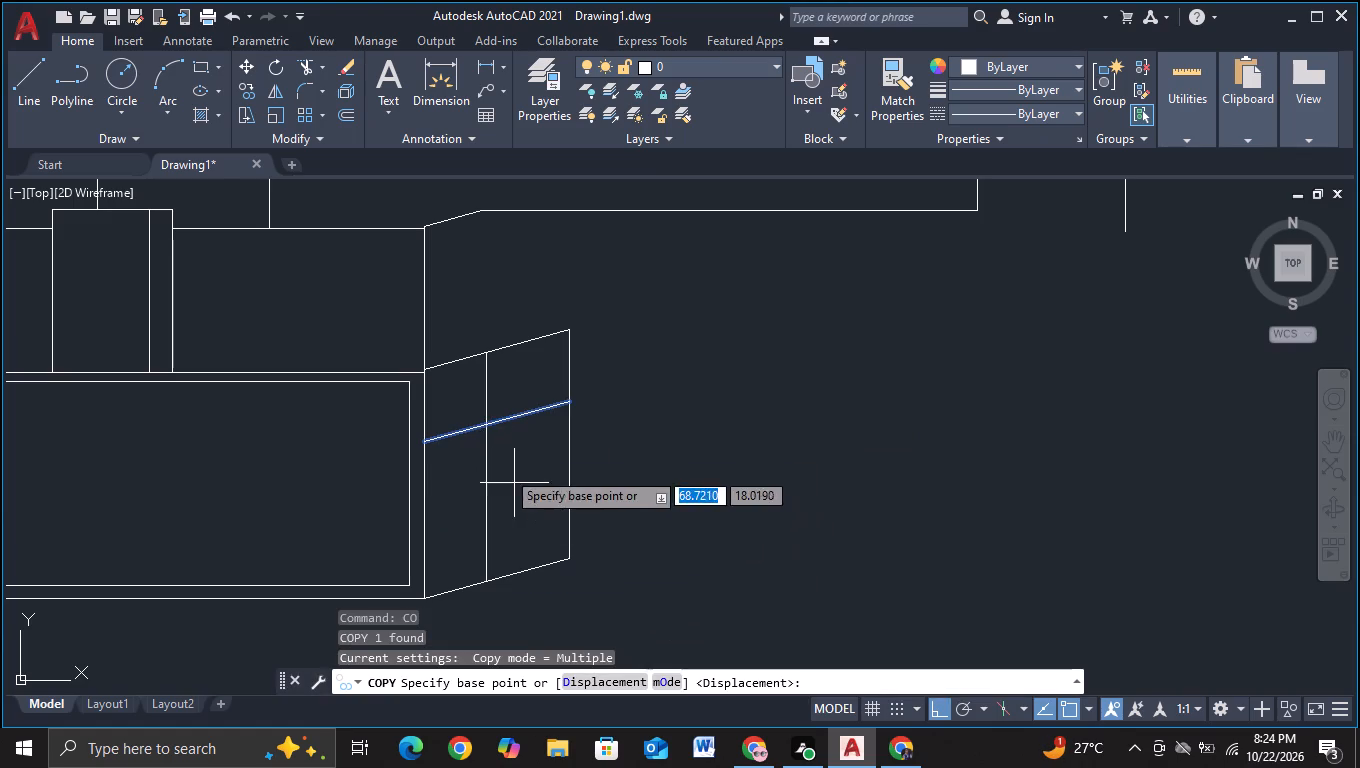
{"action": "left_click", "coordinate": [489, 421]}
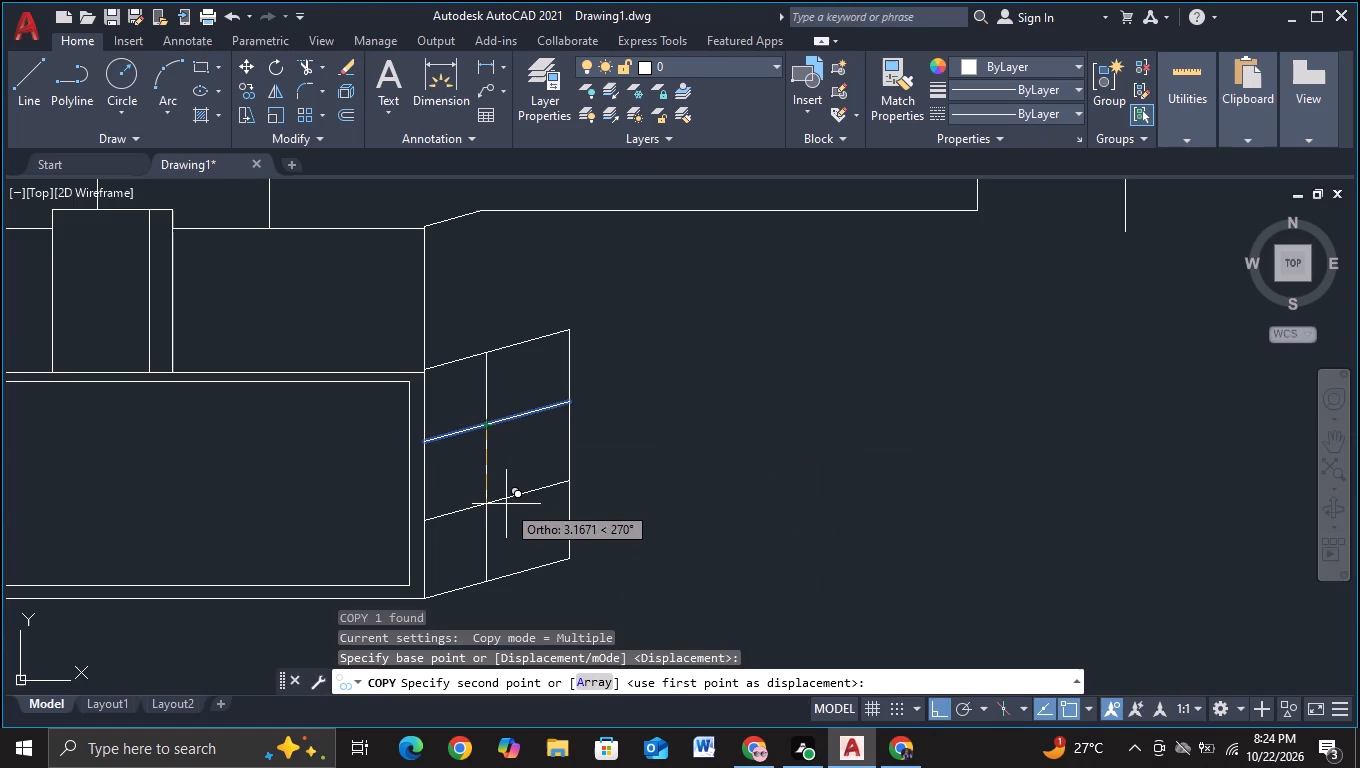
{"action": "left_click", "coordinate": [506, 504]}
{"action": "key", "text": "Escape"}
{"action": "scroll", "coordinate": [720, 514], "scroll_direction": "down", "scroll_amount": 2}
{"action": "middle_click_drag", "start_coordinate": [860, 544], "coordinate": [628, 532]}
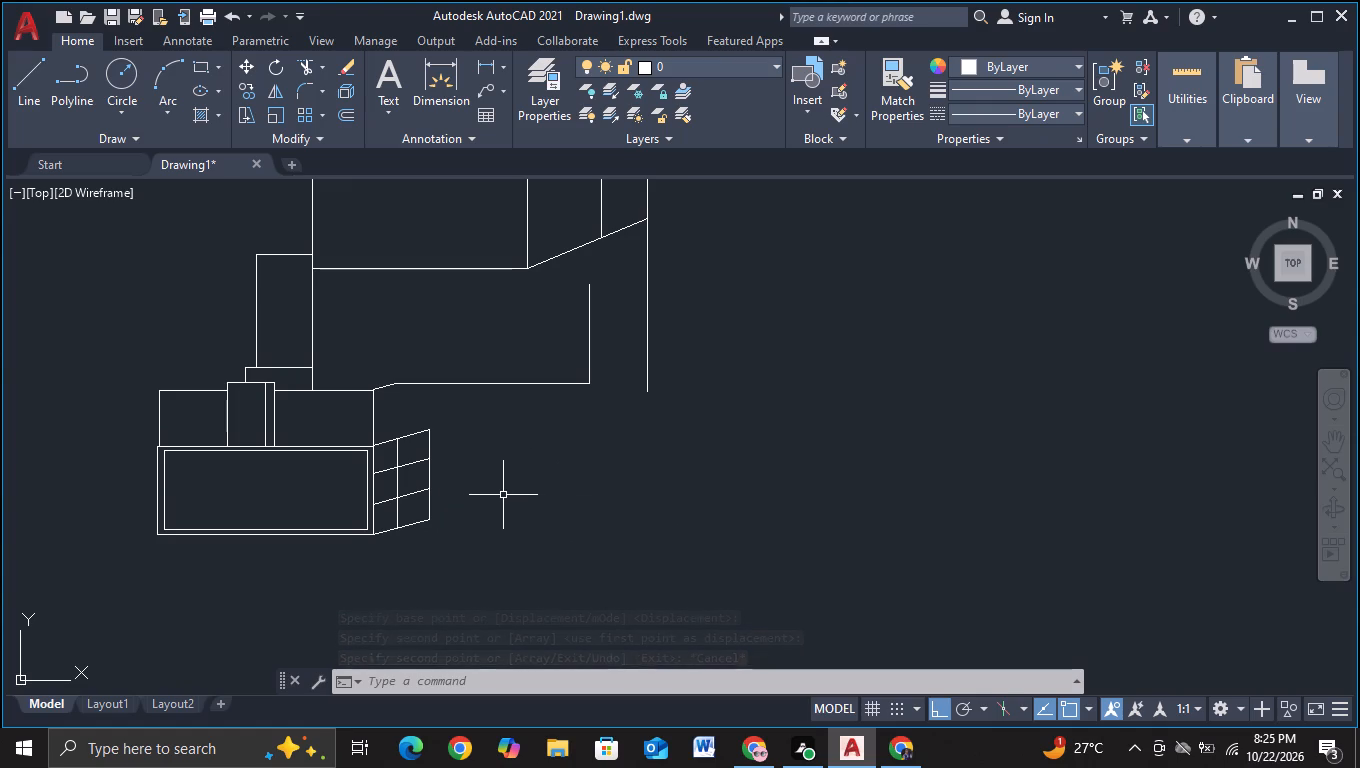
Draw a frame top from the upper side face's lower outer corner and its far vertical edge, ending level with the long outer vertical line.
{"action": "scroll", "coordinate": [490, 497], "scroll_direction": "down", "scroll_amount": 1}
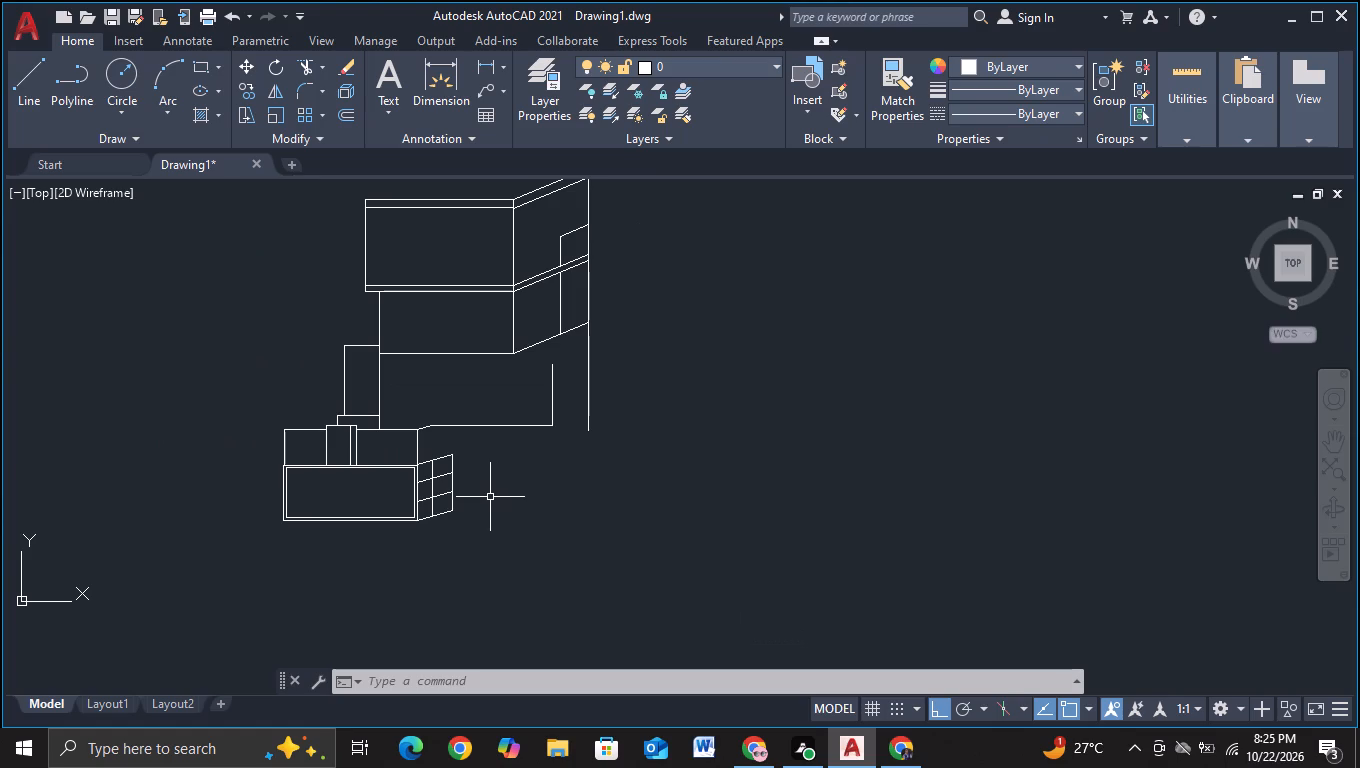
{"action": "middle_click_drag", "start_coordinate": [490, 497], "coordinate": [462, 540]}
{"action": "left_click", "coordinate": [31, 91]}
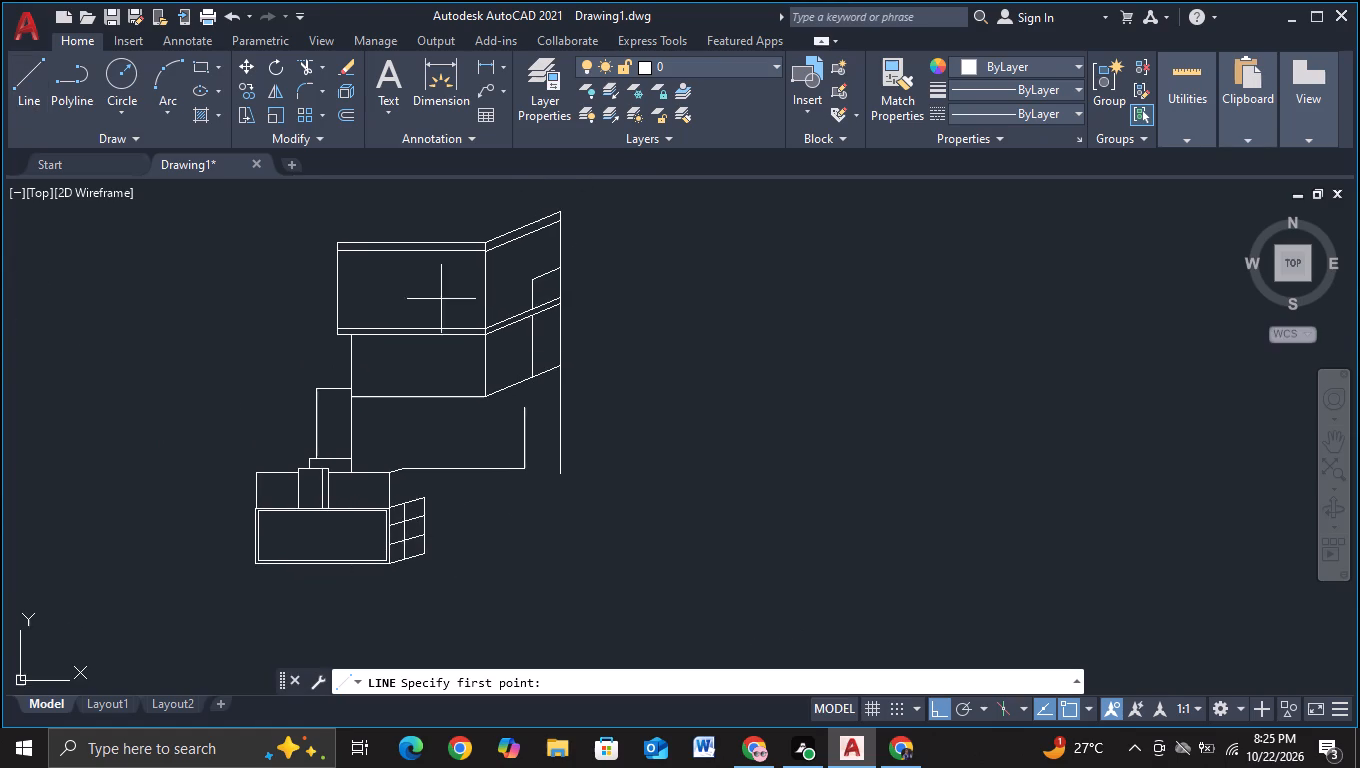
{"action": "left_click", "coordinate": [565, 308]}
{"action": "left_click", "coordinate": [644, 295]}
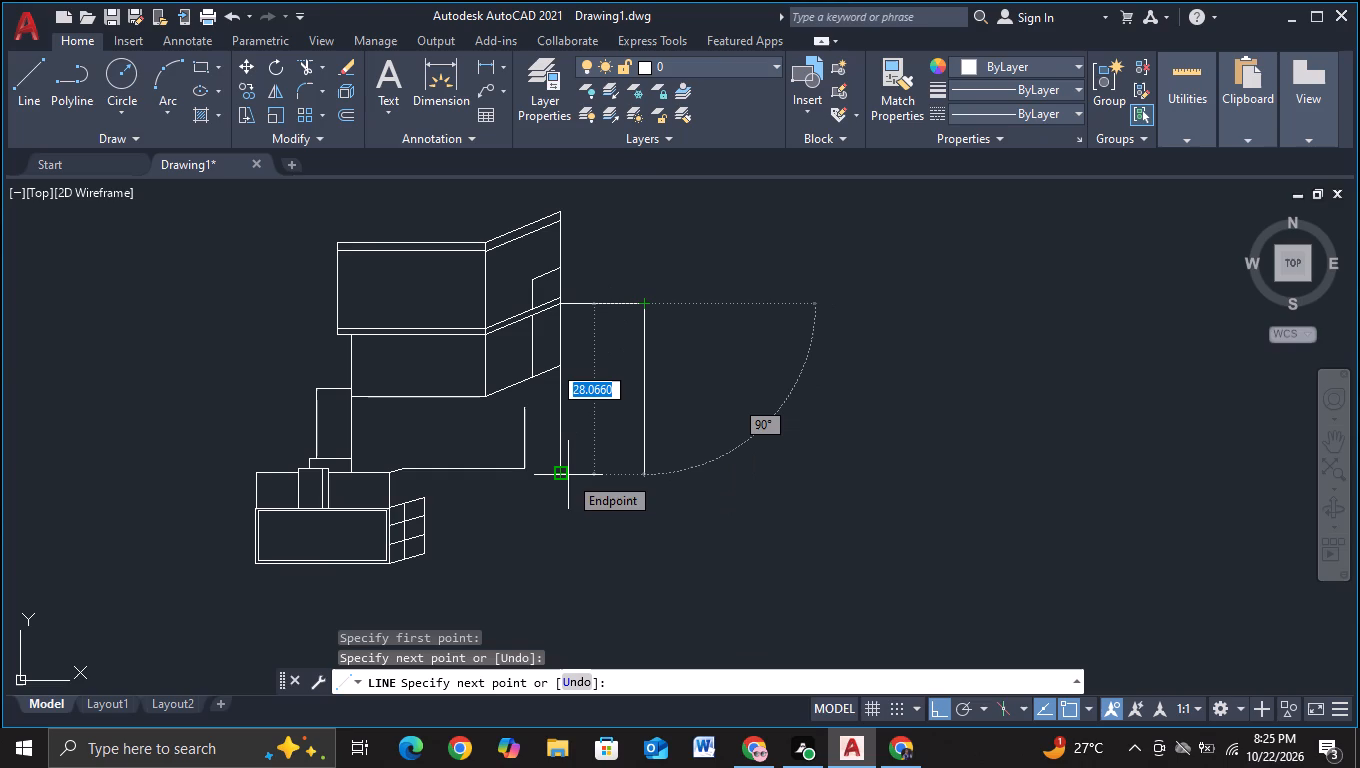
{"action": "left_click", "coordinate": [646, 473]}
{"action": "key", "text": "Escape"}
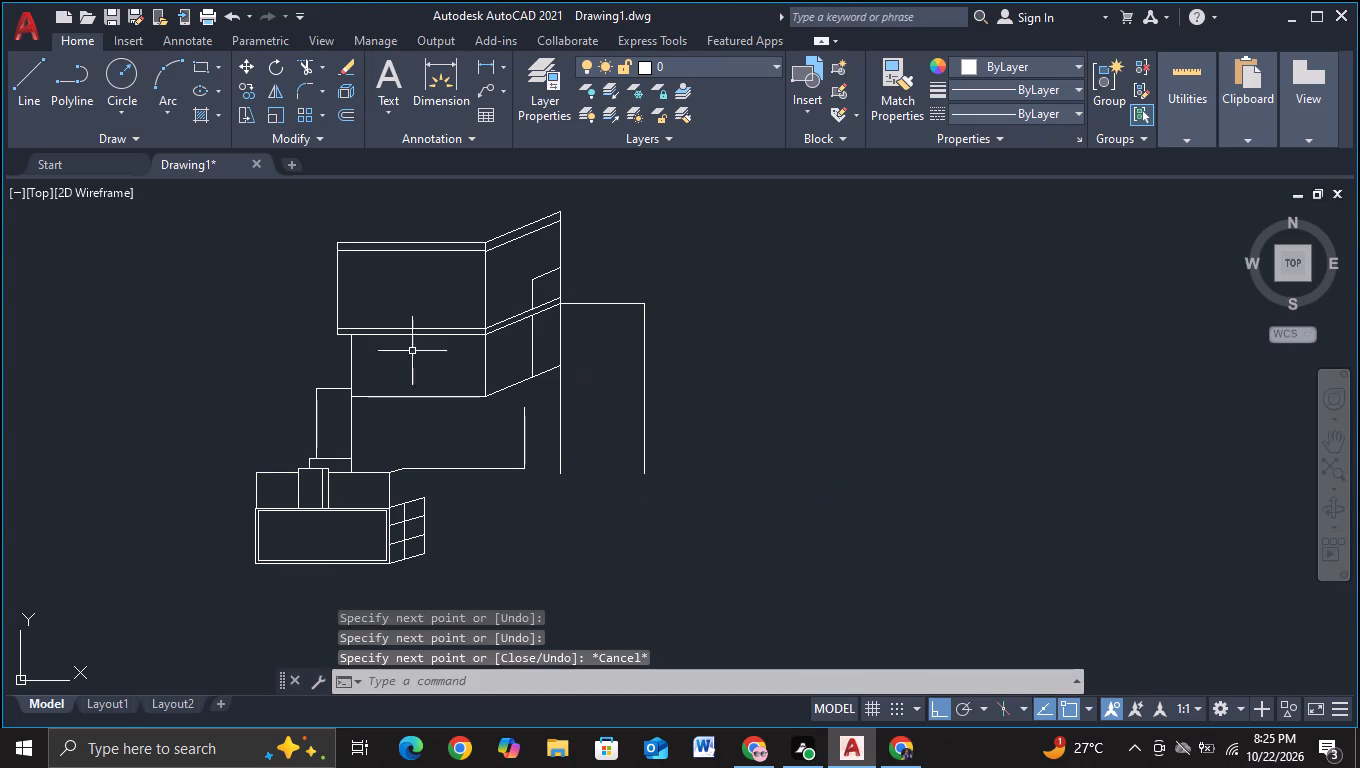
Draw the frame's inner outline: about 1.3 across, 26.6 up, 10.9 across, back down, and across to the far leg's outer edge.
{"action": "left_click", "coordinate": [24, 97]}
{"action": "scroll", "coordinate": [492, 373], "scroll_direction": "up", "scroll_amount": 2}
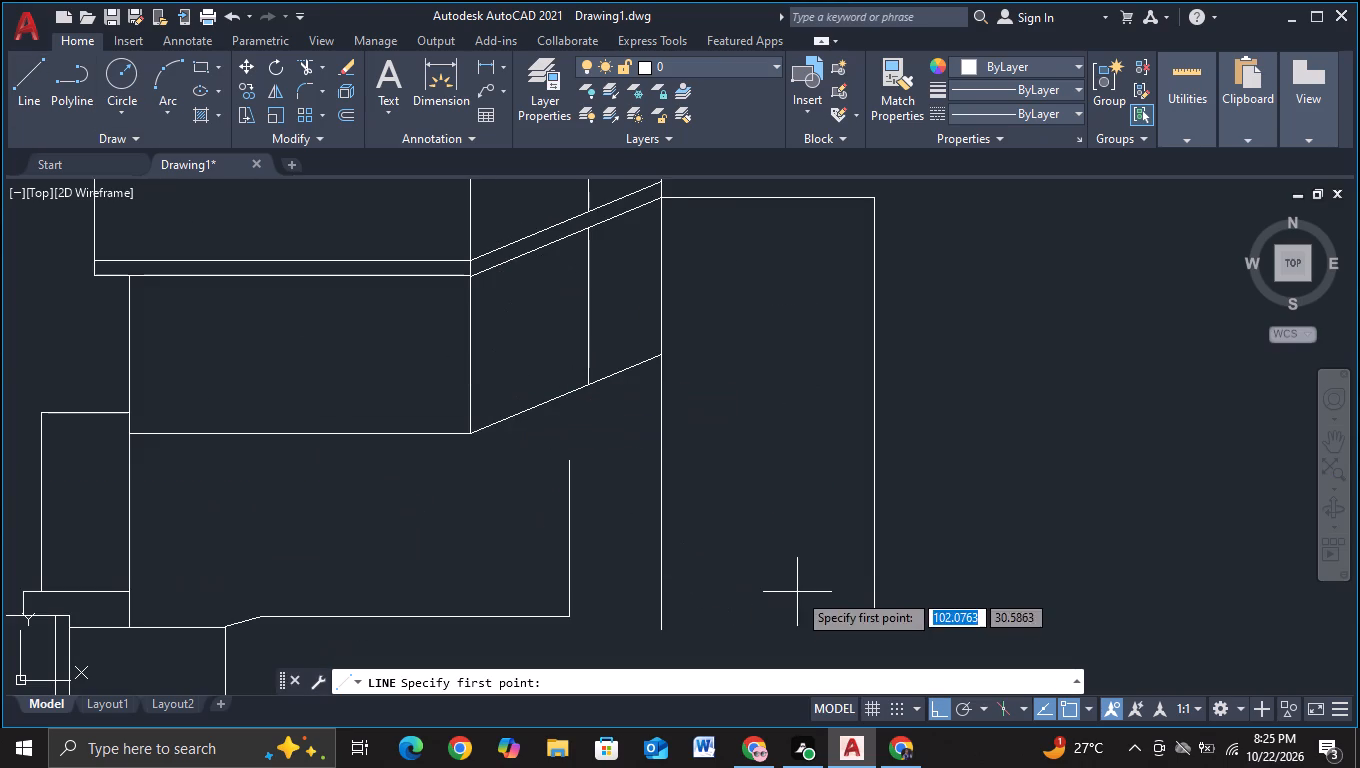
{"action": "middle_click_drag", "start_coordinate": [715, 547], "coordinate": [615, 497]}
{"action": "left_click", "coordinate": [565, 582]}
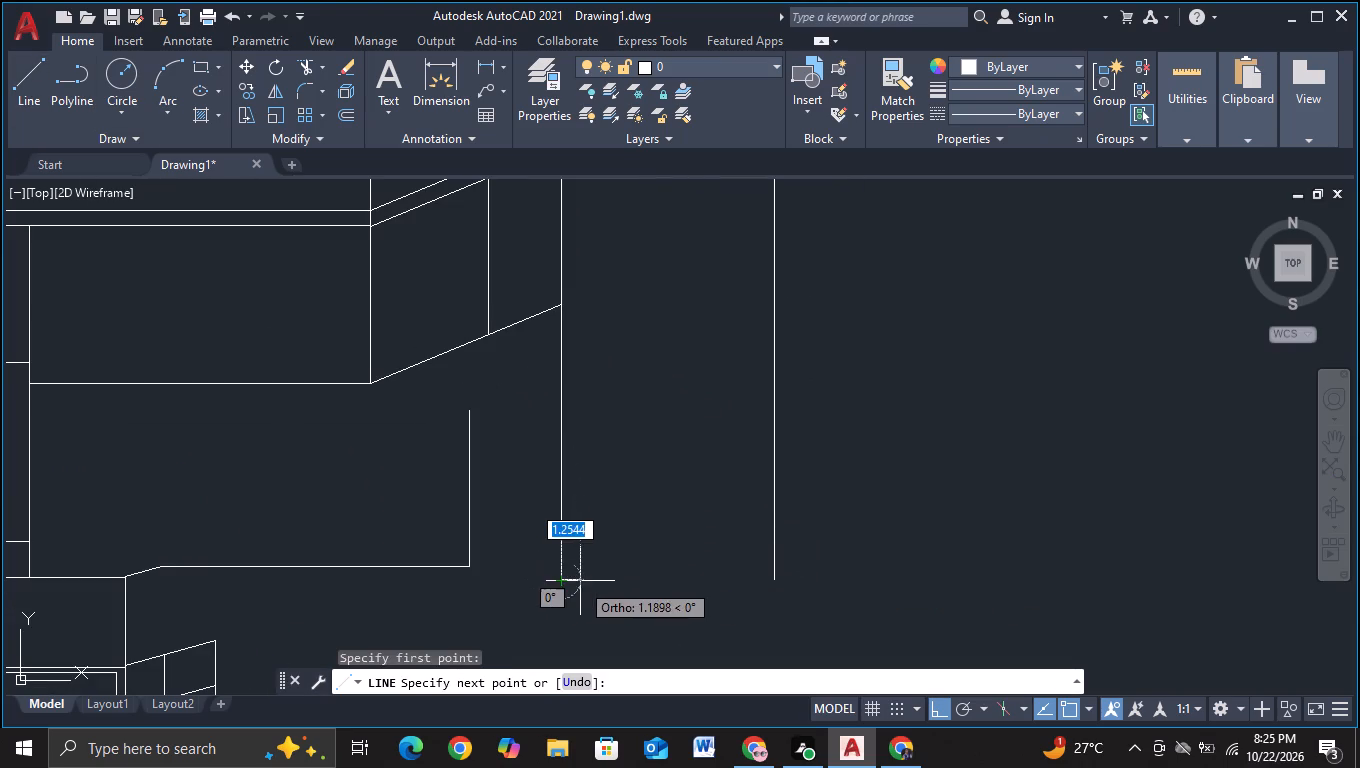
{"action": "left_click", "coordinate": [582, 579]}
{"action": "middle_click_drag", "start_coordinate": [594, 403], "coordinate": [599, 444]}
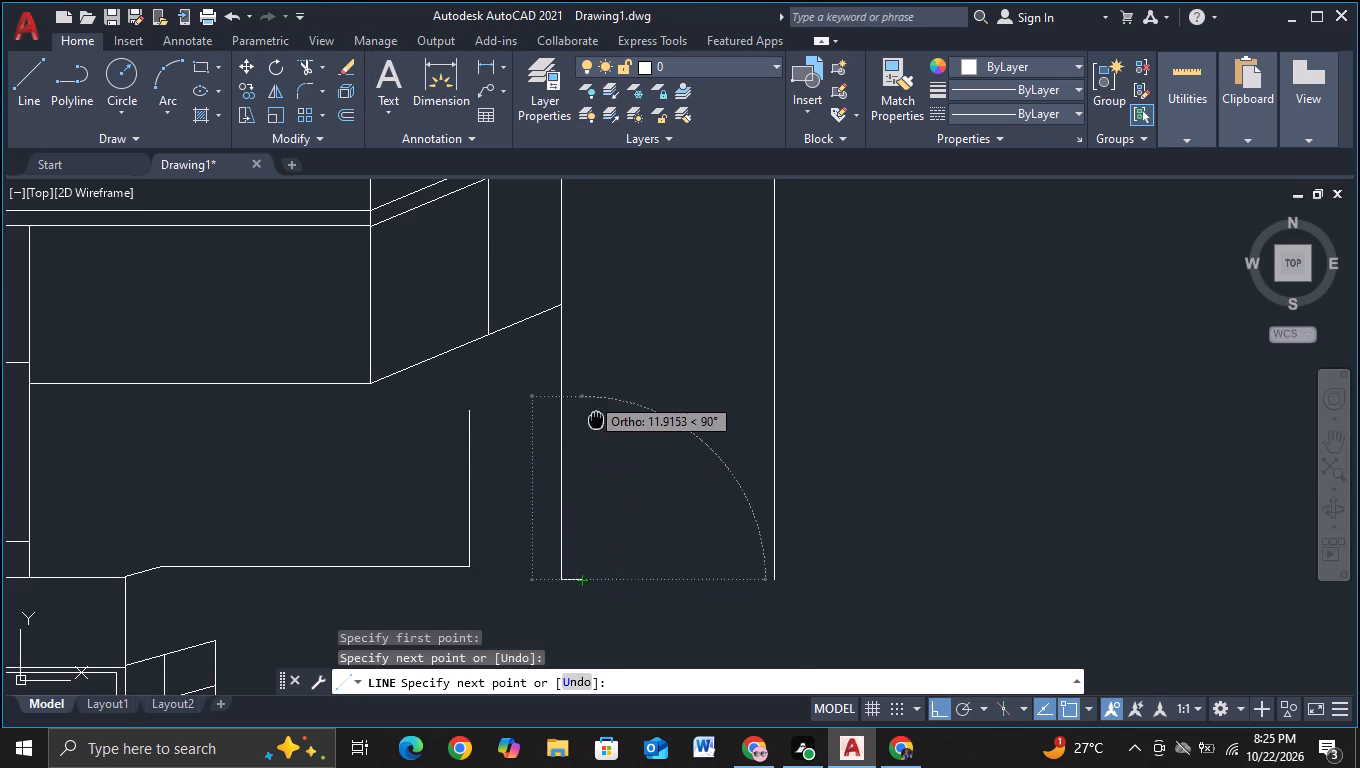
{"action": "middle_click_drag", "start_coordinate": [599, 444], "coordinate": [602, 579]}
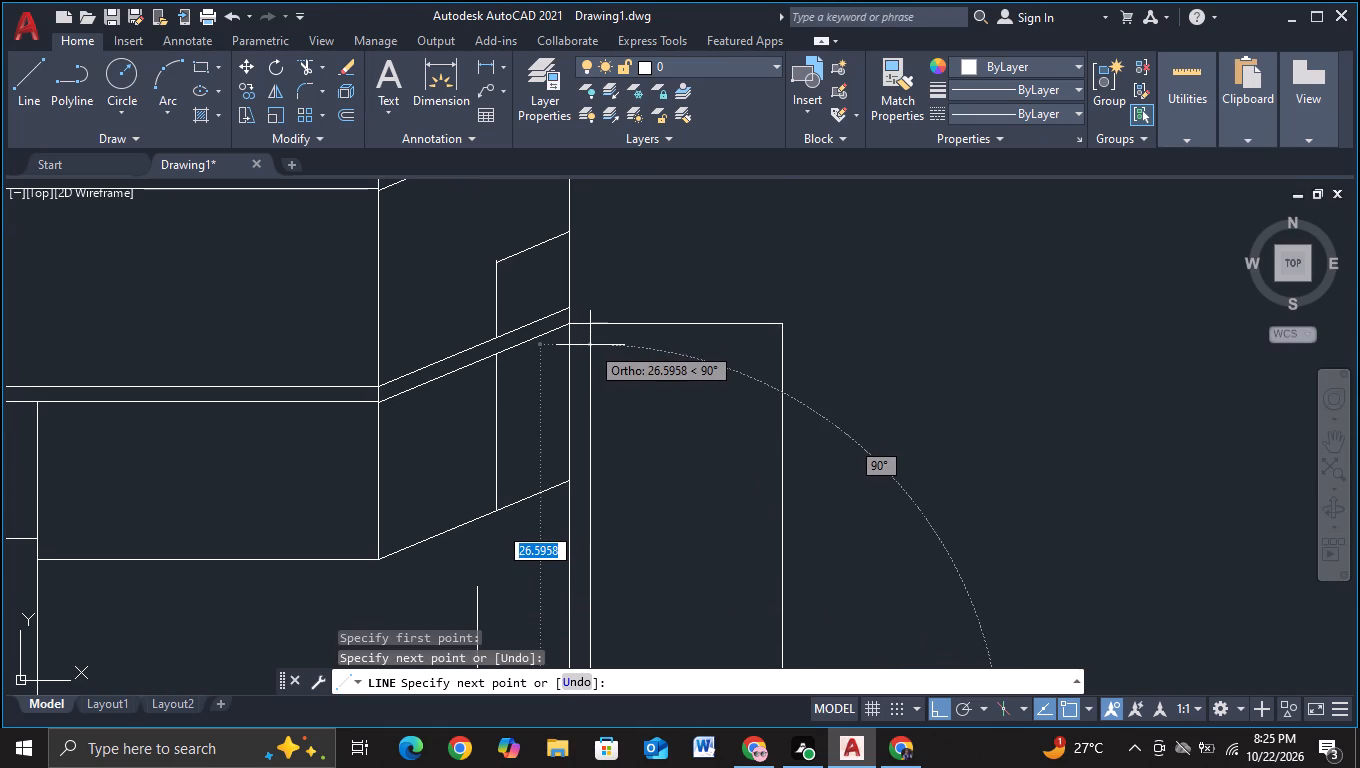
{"action": "left_click", "coordinate": [590, 345]}
{"action": "middle_click_drag", "start_coordinate": [760, 344], "coordinate": [584, 302]}
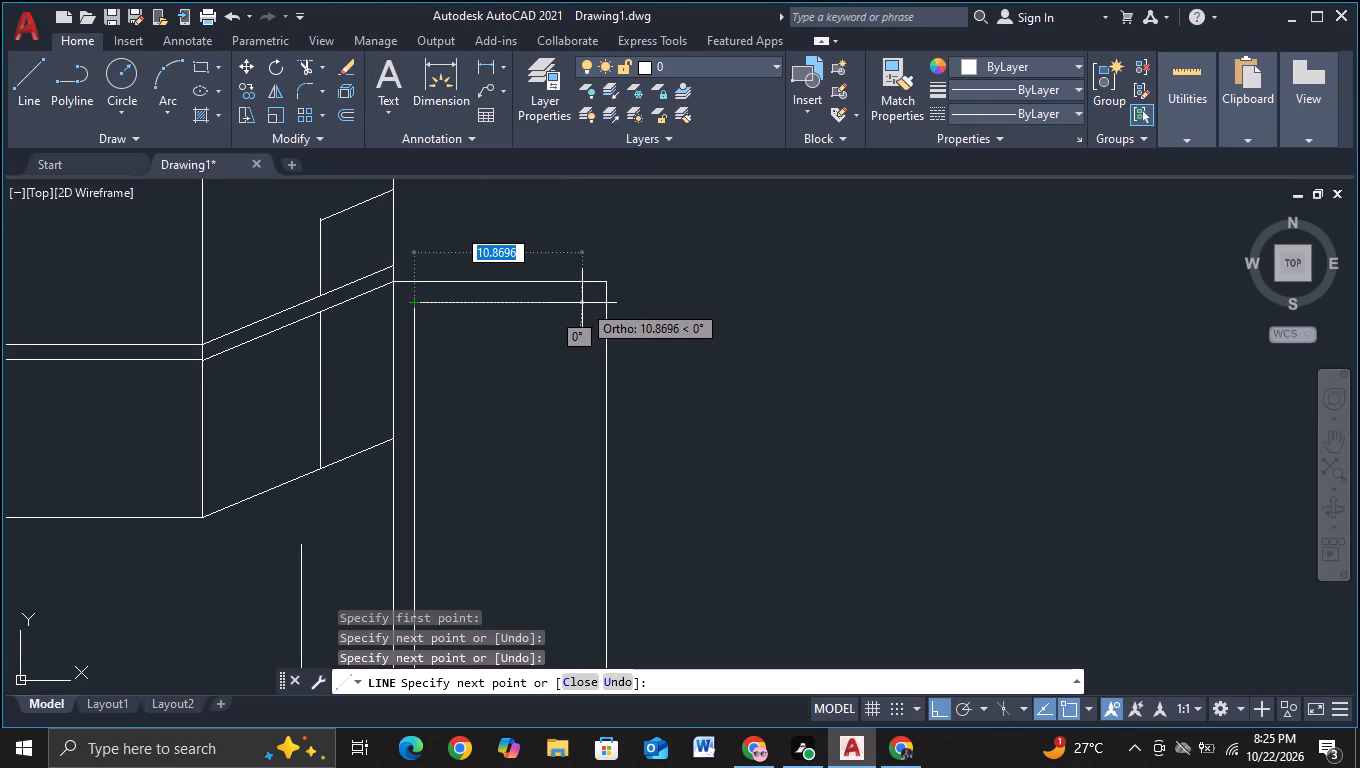
{"action": "left_click", "coordinate": [582, 303]}
{"action": "middle_click_drag", "start_coordinate": [618, 550], "coordinate": [617, 346]}
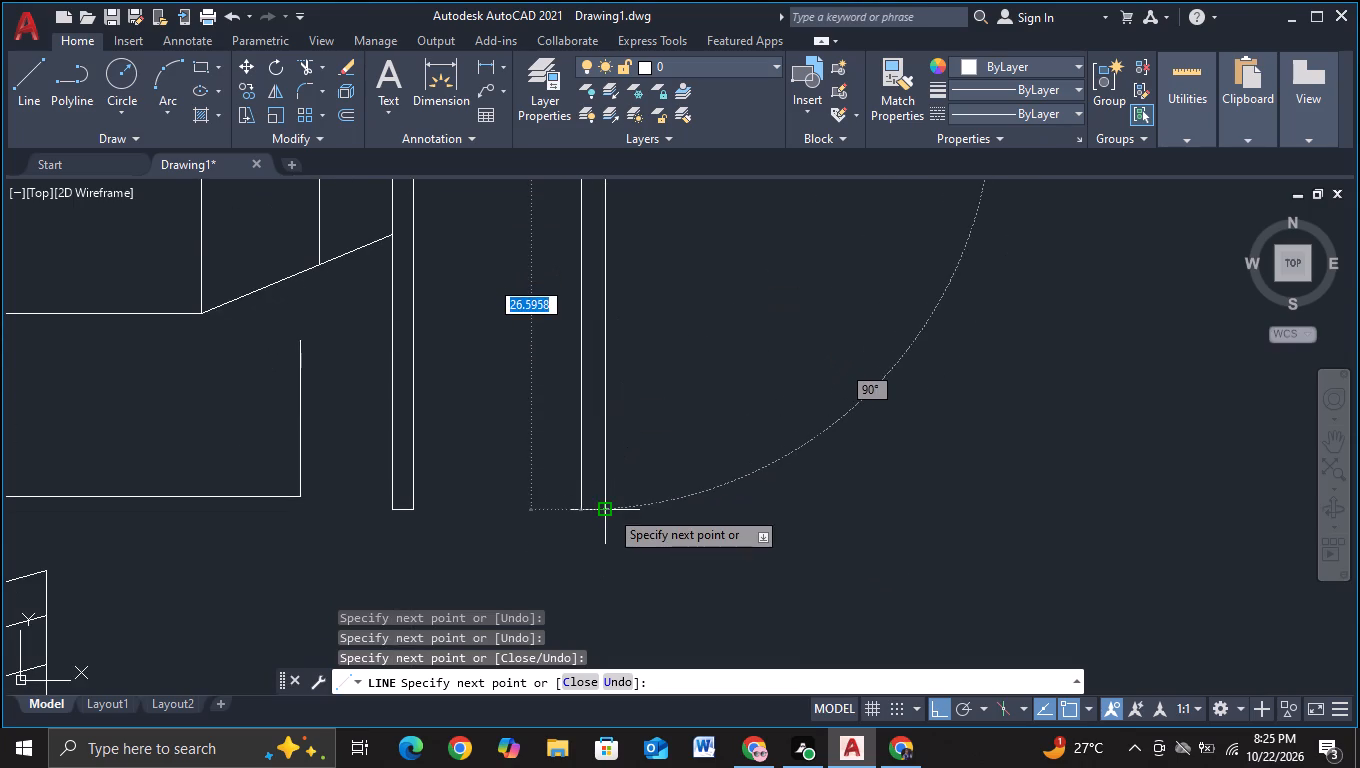
{"action": "left_click", "coordinate": [581, 509]}
{"action": "left_click", "coordinate": [598, 506]}
{"action": "key", "text": "Escape"}
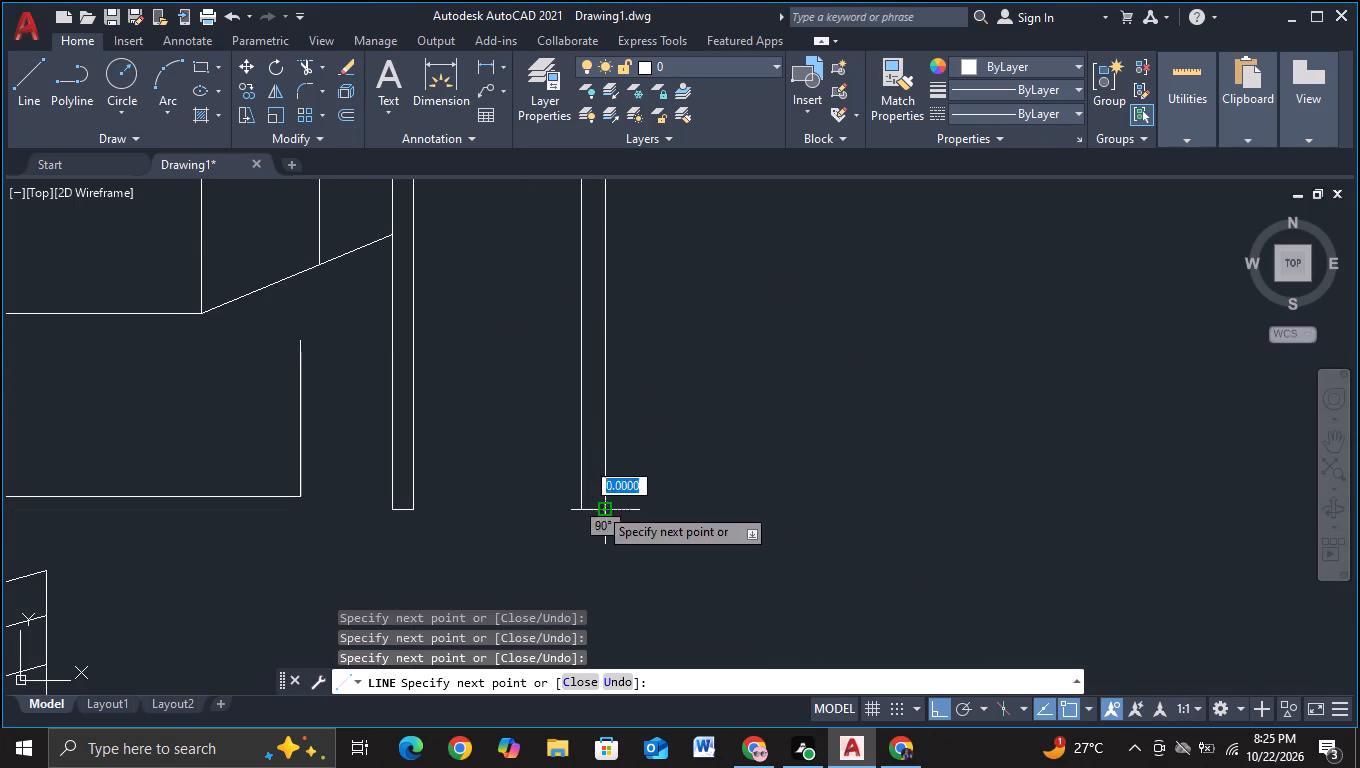
{"action": "scroll", "coordinate": [658, 507], "scroll_direction": "down", "scroll_amount": 2}
{"action": "key", "text": "Escape"}
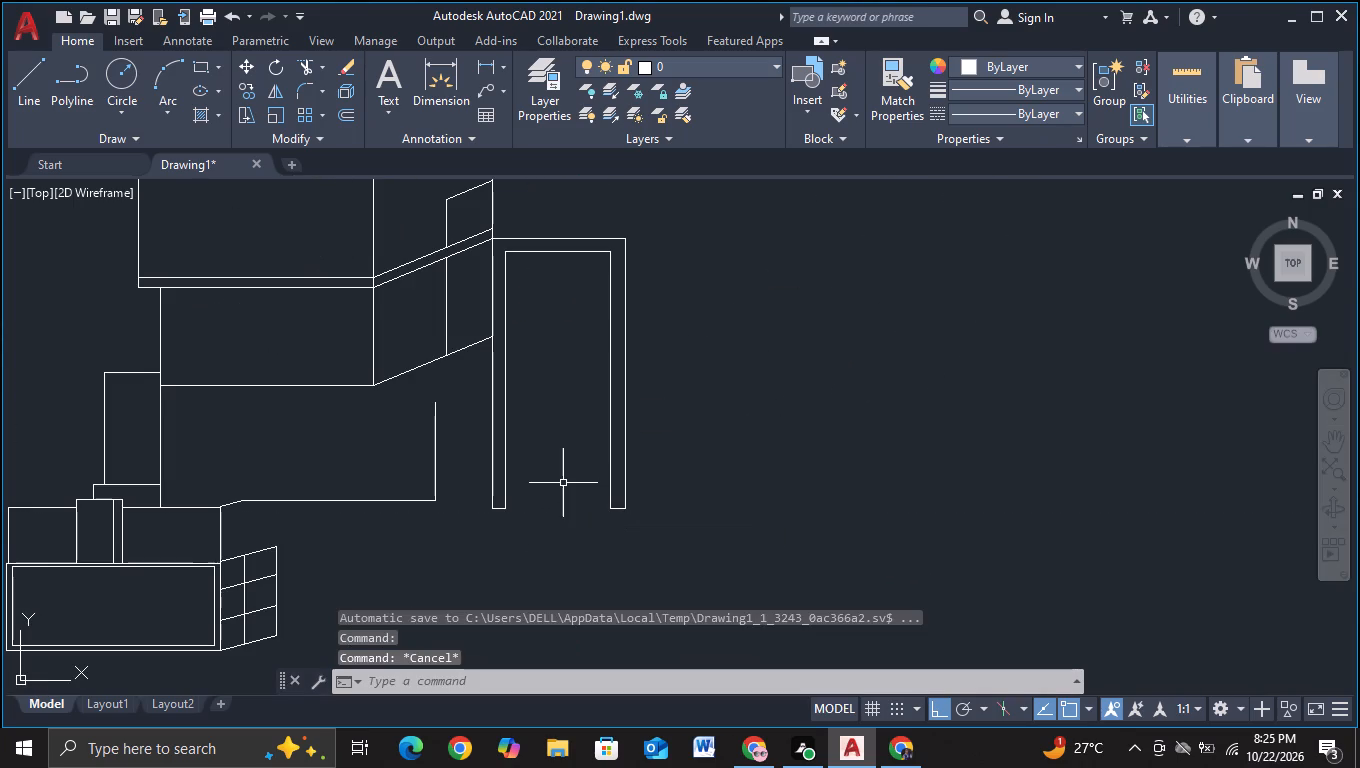
Draw a rectangular panel about 14.2 wide and 28 high against the new frame's outer vertical edge.
{"action": "middle_click_drag", "start_coordinate": [566, 489], "coordinate": [573, 442]}
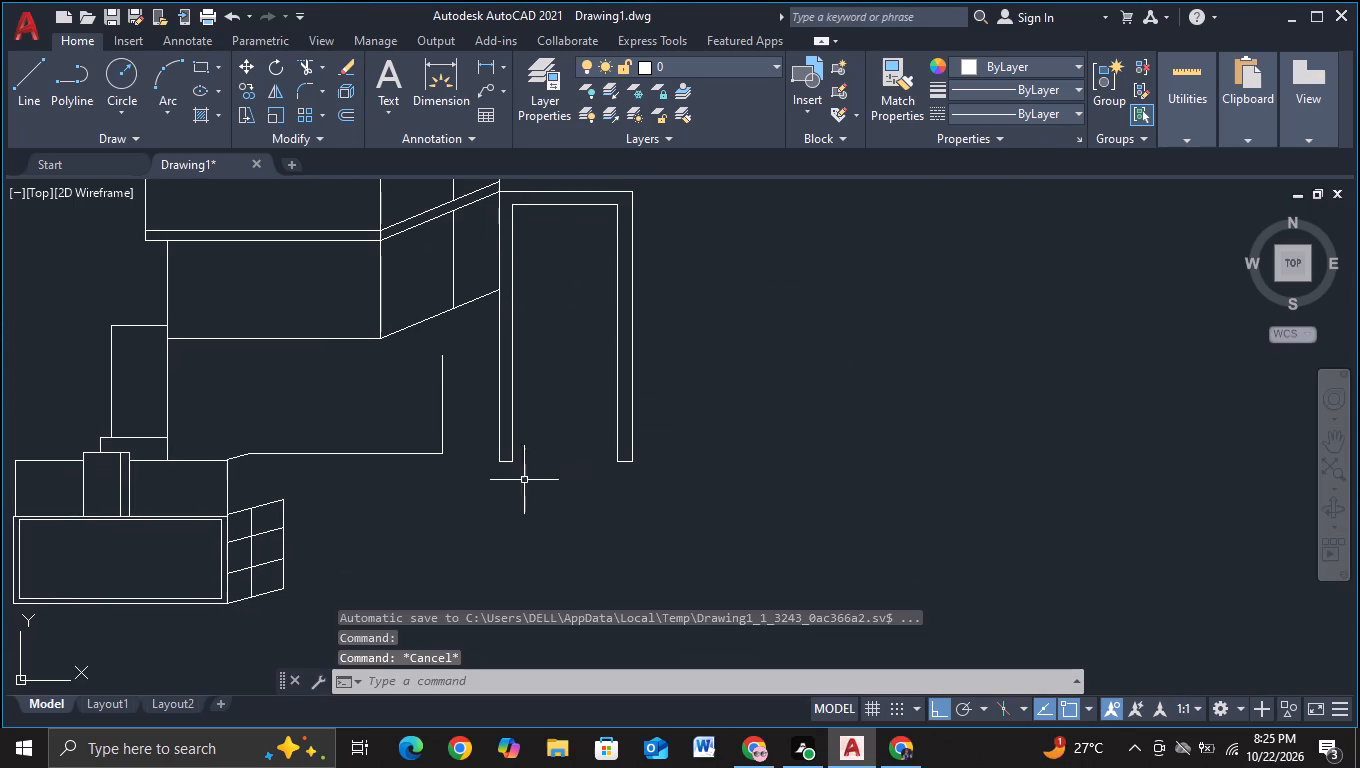
{"action": "left_click", "coordinate": [9, 86]}
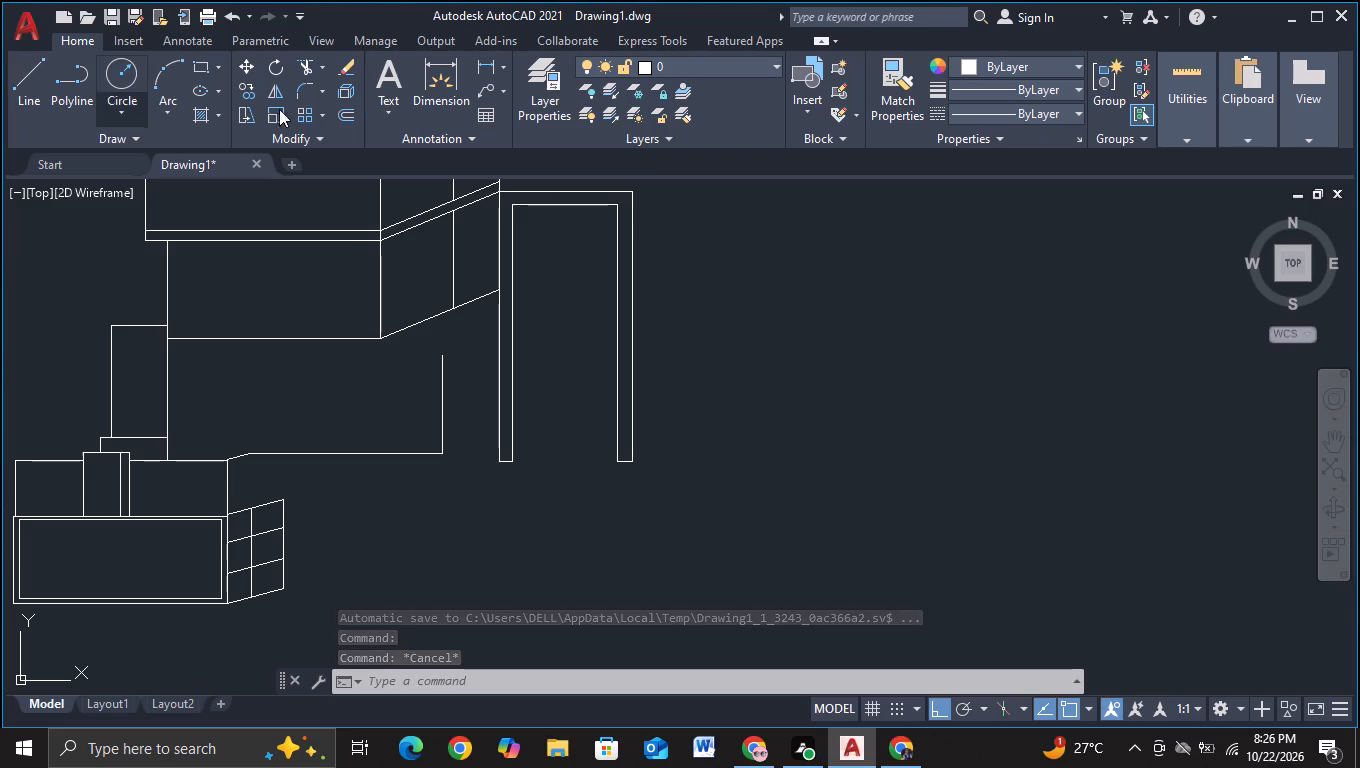
{"action": "left_click", "coordinate": [40, 91]}
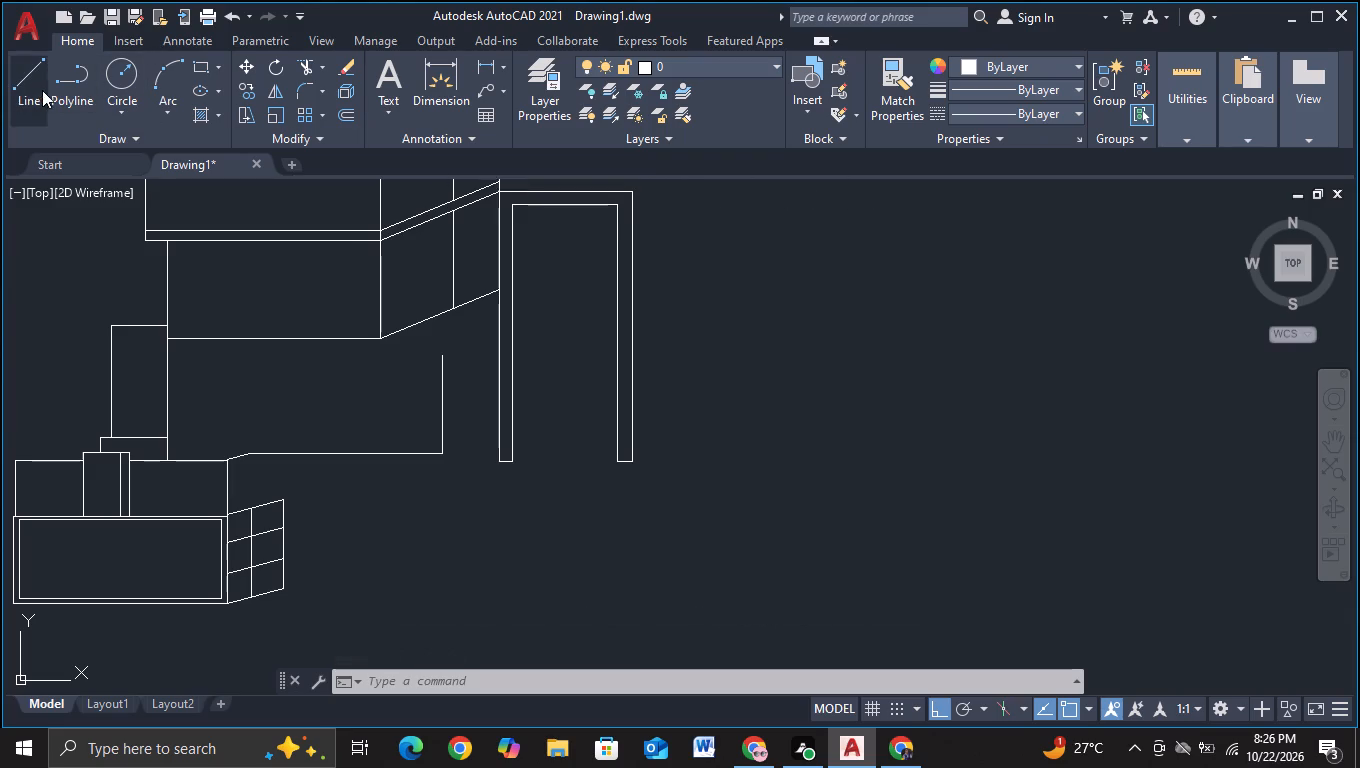
{"action": "middle_click_drag", "start_coordinate": [638, 194], "coordinate": [633, 260]}
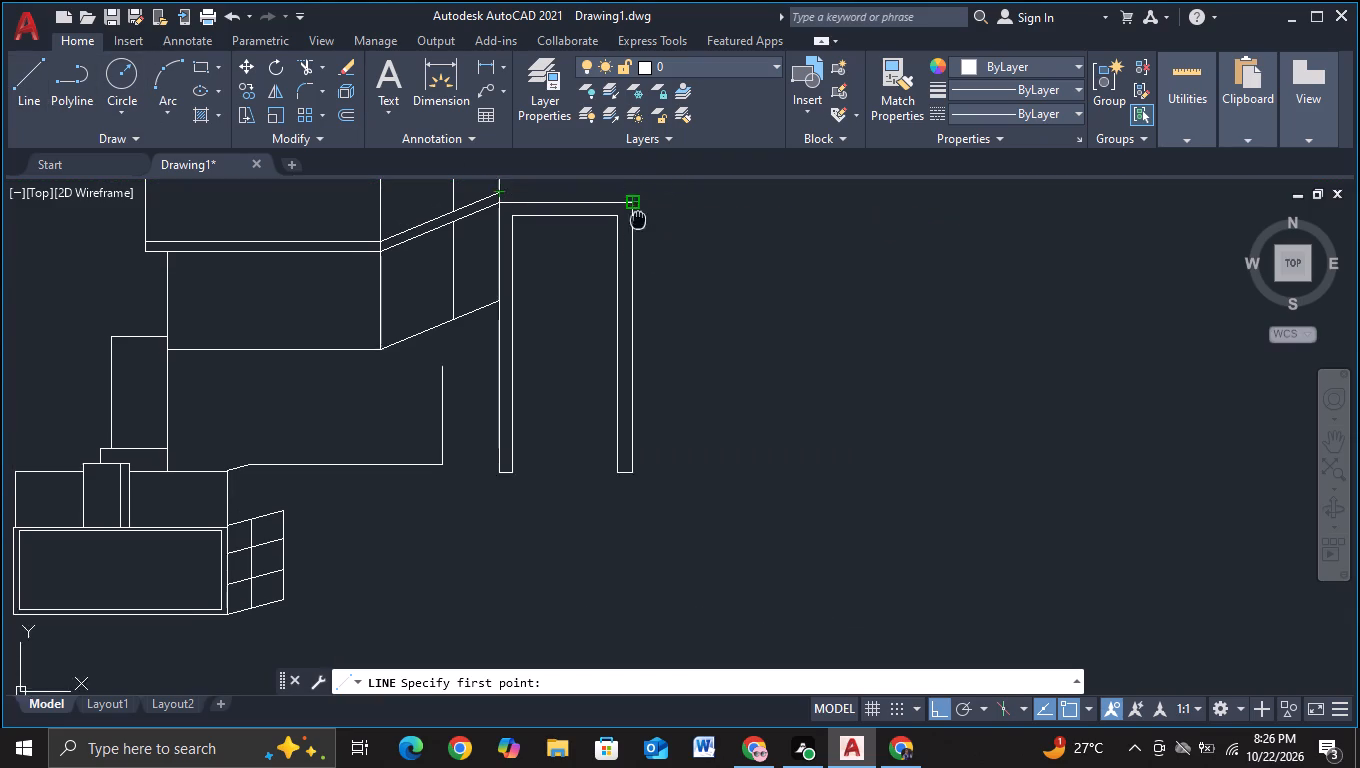
{"action": "middle_click_drag", "start_coordinate": [633, 260], "coordinate": [399, 315]}
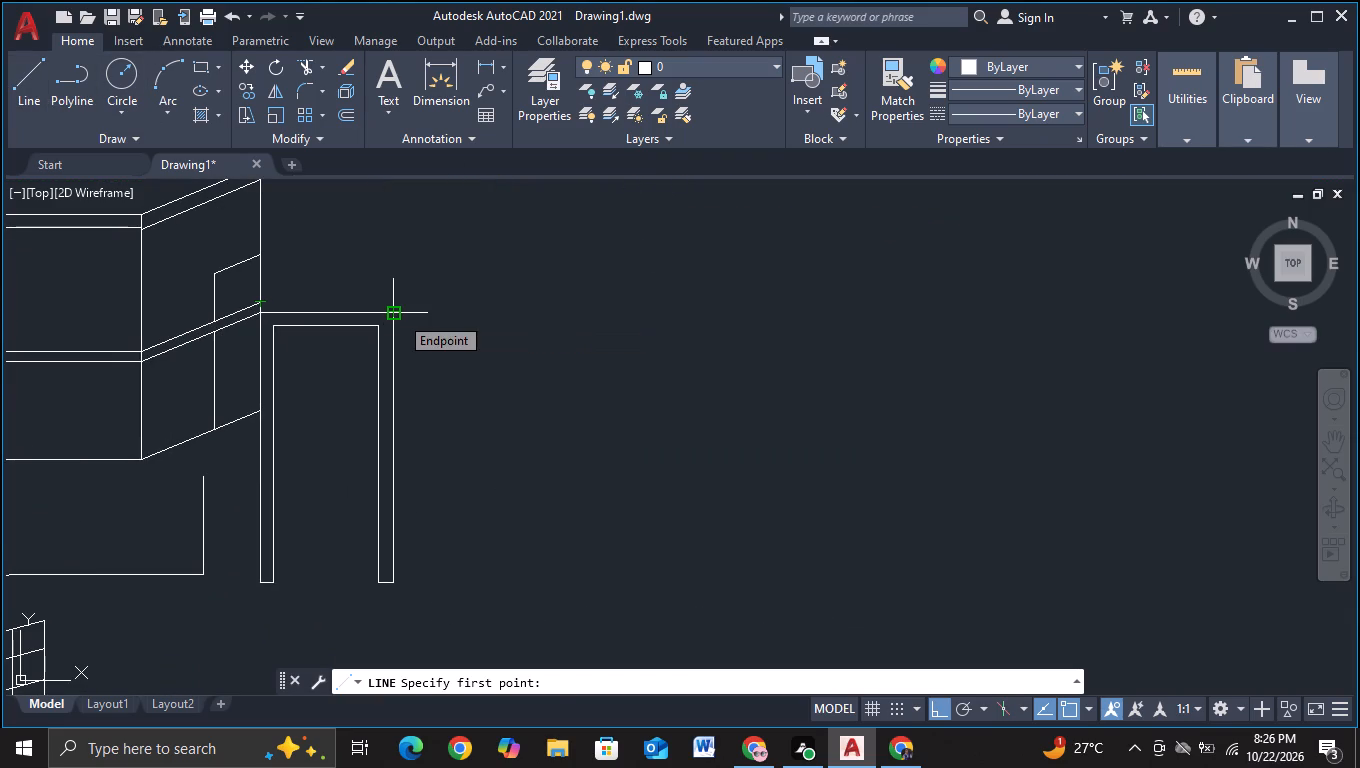
{"action": "left_click", "coordinate": [399, 315]}
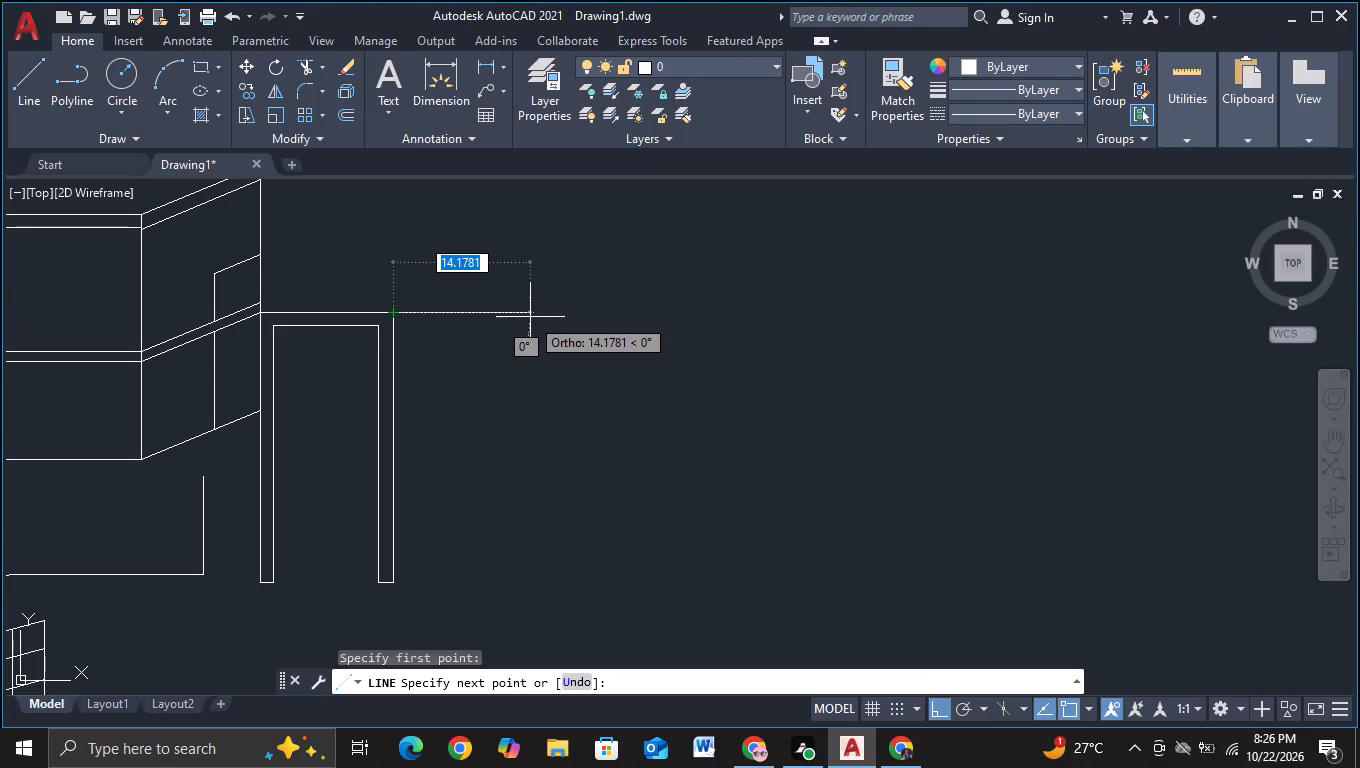
{"action": "left_click", "coordinate": [530, 317]}
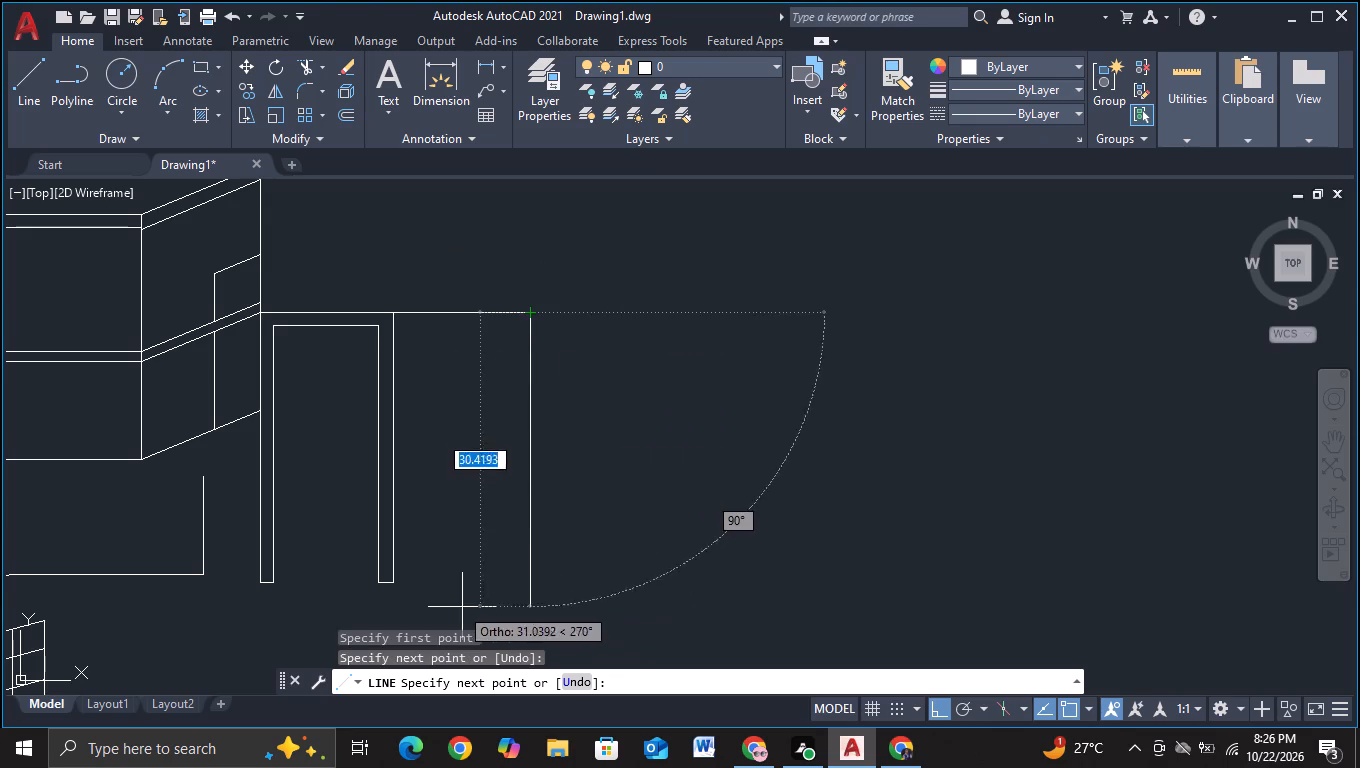
{"action": "left_click", "coordinate": [530, 581]}
{"action": "left_click", "coordinate": [391, 586]}
{"action": "key", "text": "Escape"}
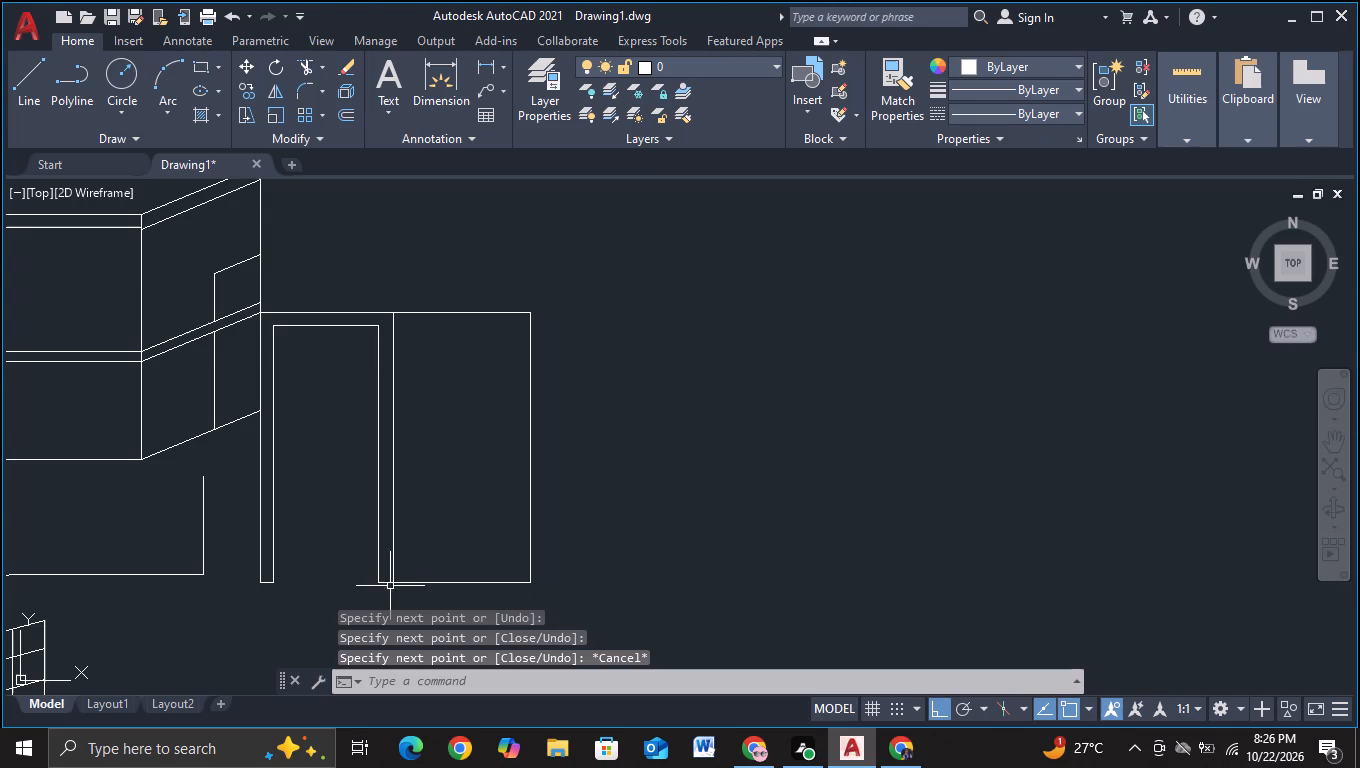
Draw a horizontal line across the new panel about a quarter of the way down, overshooting both vertical edges.
{"action": "left_click", "coordinate": [11, 91]}
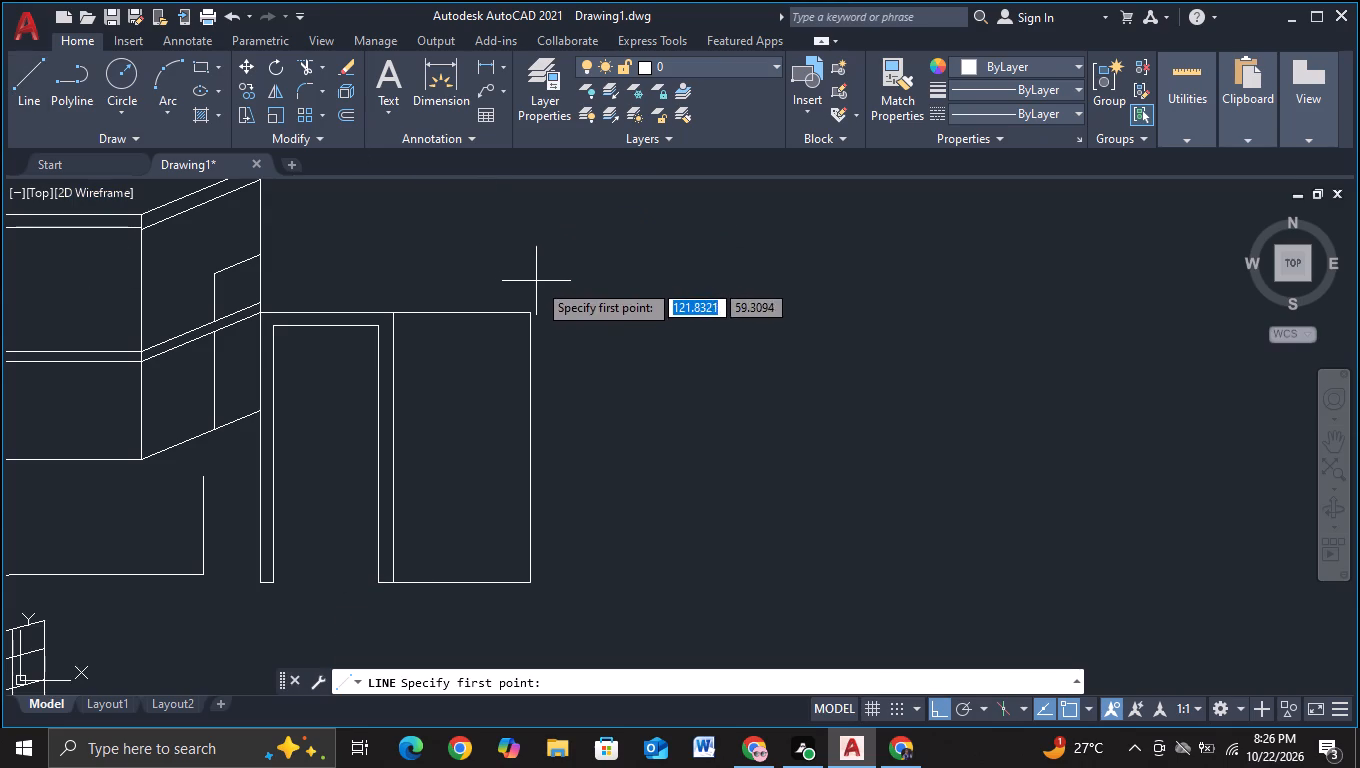
{"action": "scroll", "coordinate": [537, 301], "scroll_direction": "up", "scroll_amount": 1}
{"action": "middle_click_drag", "start_coordinate": [430, 431], "coordinate": [462, 271]}
{"action": "middle_click_drag", "start_coordinate": [320, 254], "coordinate": [338, 339]}
{"action": "left_click", "coordinate": [297, 350]}
{"action": "left_click", "coordinate": [850, 344]}
{"action": "key", "text": "Escape"}
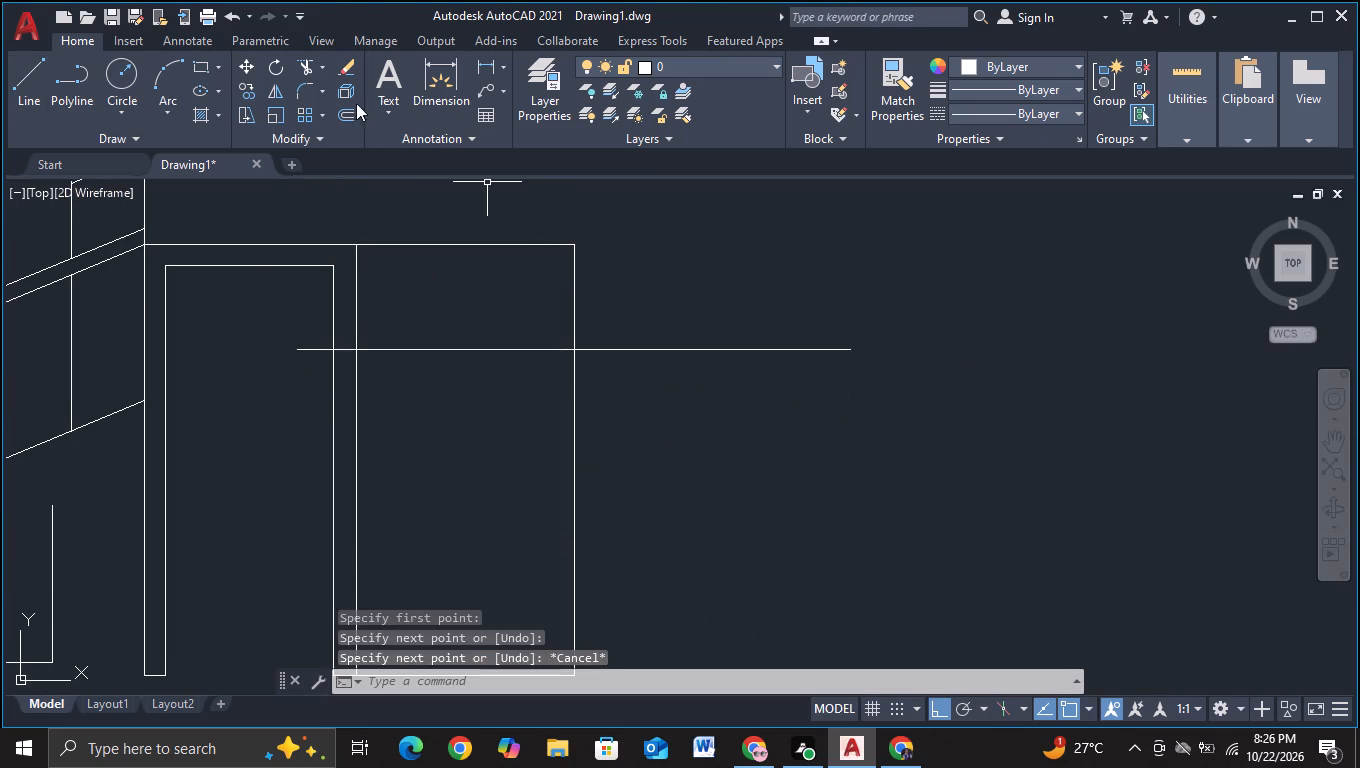
Trim the horizontal line's overhanging ends at the panel's two vertical edges.
{"action": "left_click", "coordinate": [302, 66]}
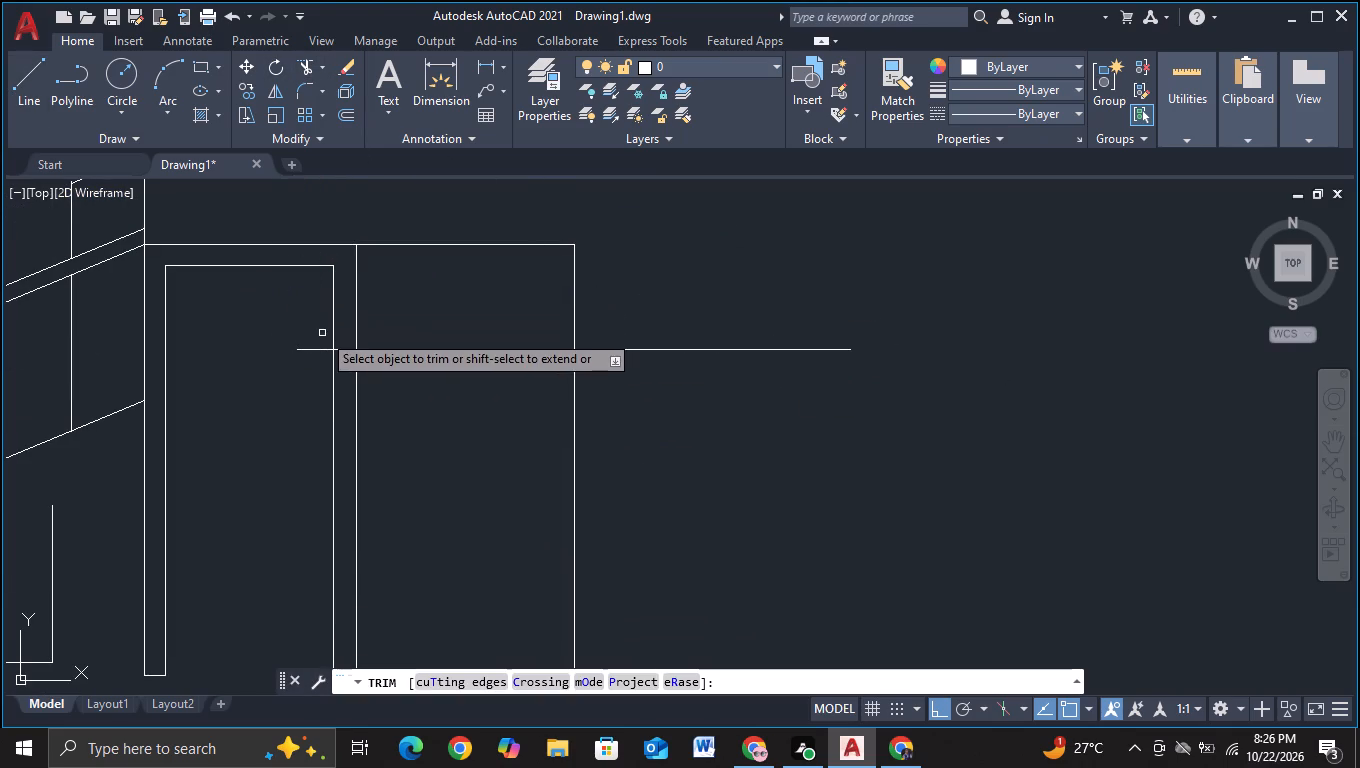
{"action": "left_click_drag", "start_coordinate": [322, 333], "coordinate": [311, 388]}
{"action": "left_click_drag", "start_coordinate": [344, 345], "coordinate": [348, 363]}
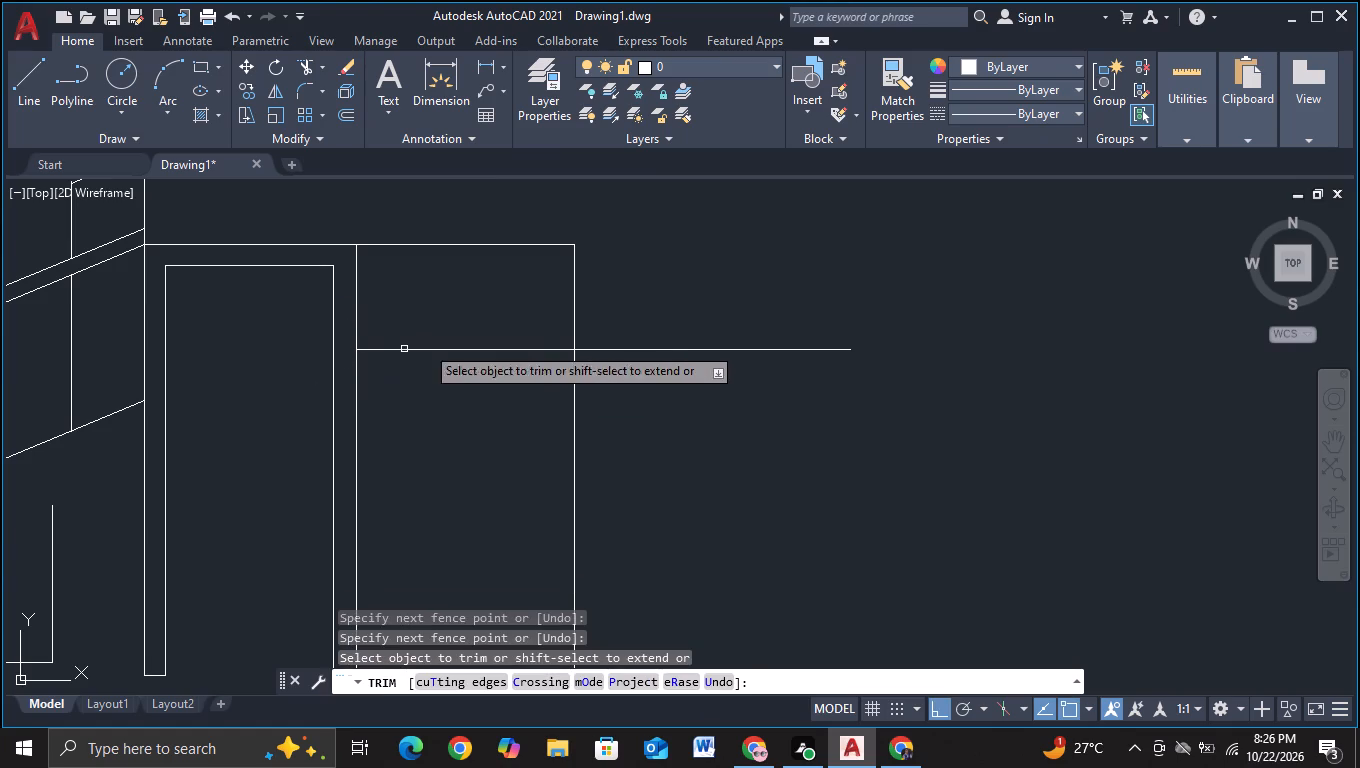
{"action": "left_click_drag", "start_coordinate": [671, 337], "coordinate": [678, 417]}
{"action": "key", "text": "Escape"}
Copy the panel's horizontal line straight up about 0.65 to form a narrow double line.
{"action": "left_click", "coordinate": [519, 348]}
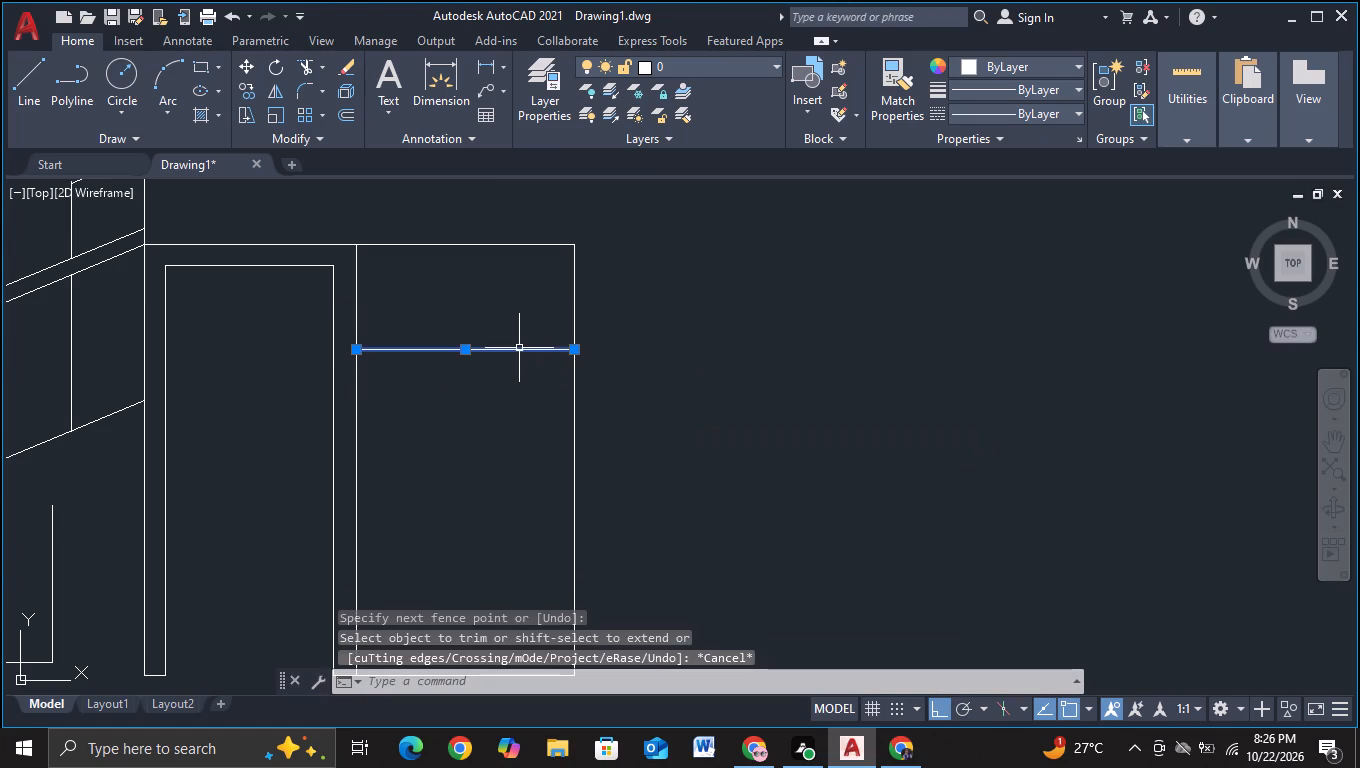
{"action": "key", "text": "c"}
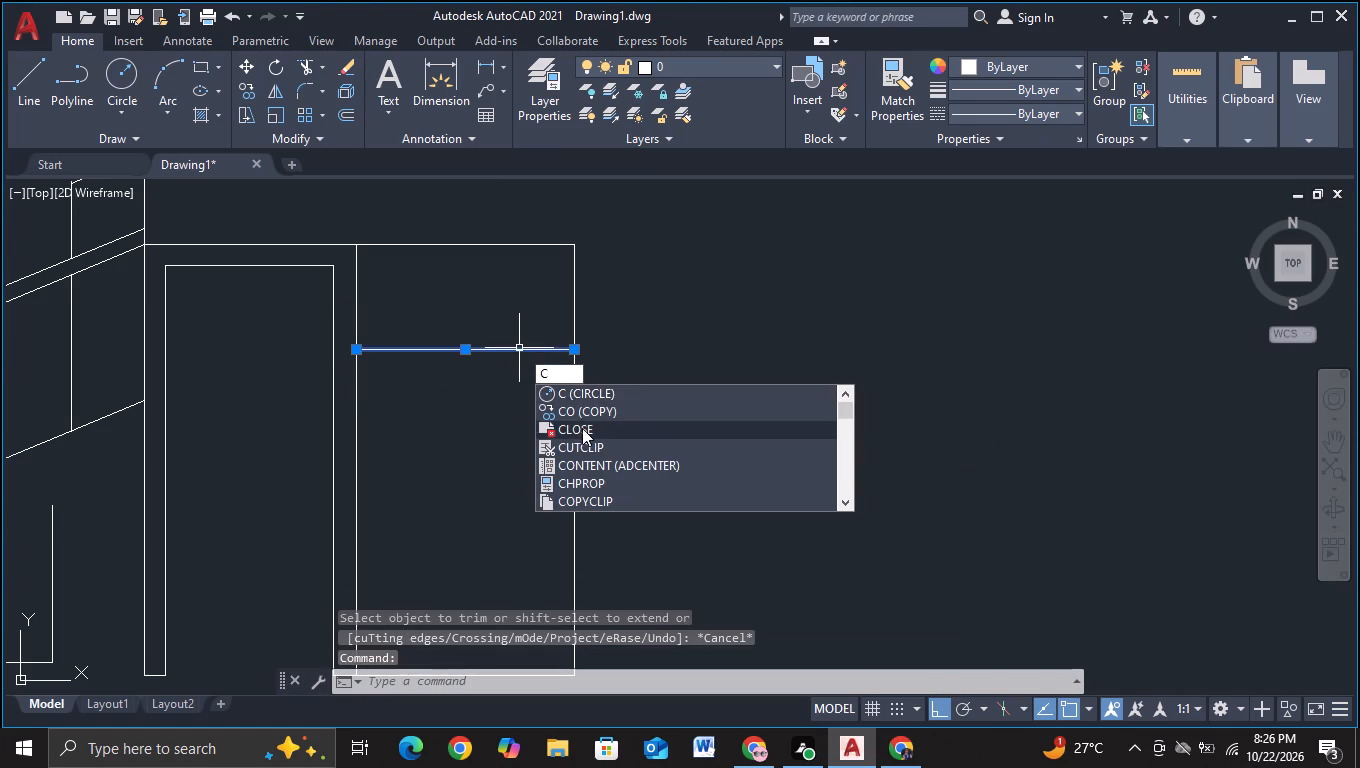
{"action": "left_click", "coordinate": [585, 419]}
{"action": "left_click", "coordinate": [518, 359]}
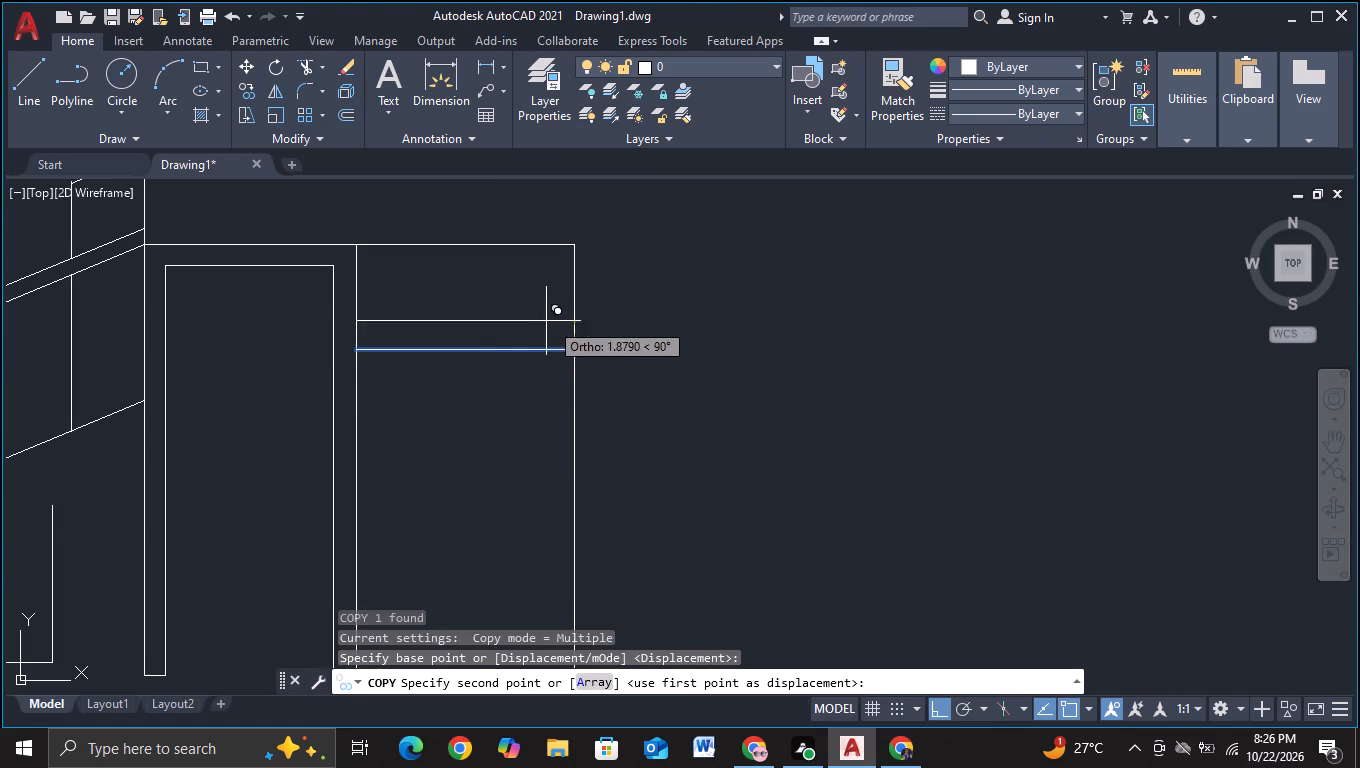
{"action": "scroll", "coordinate": [556, 317], "scroll_direction": "up", "scroll_amount": 2}
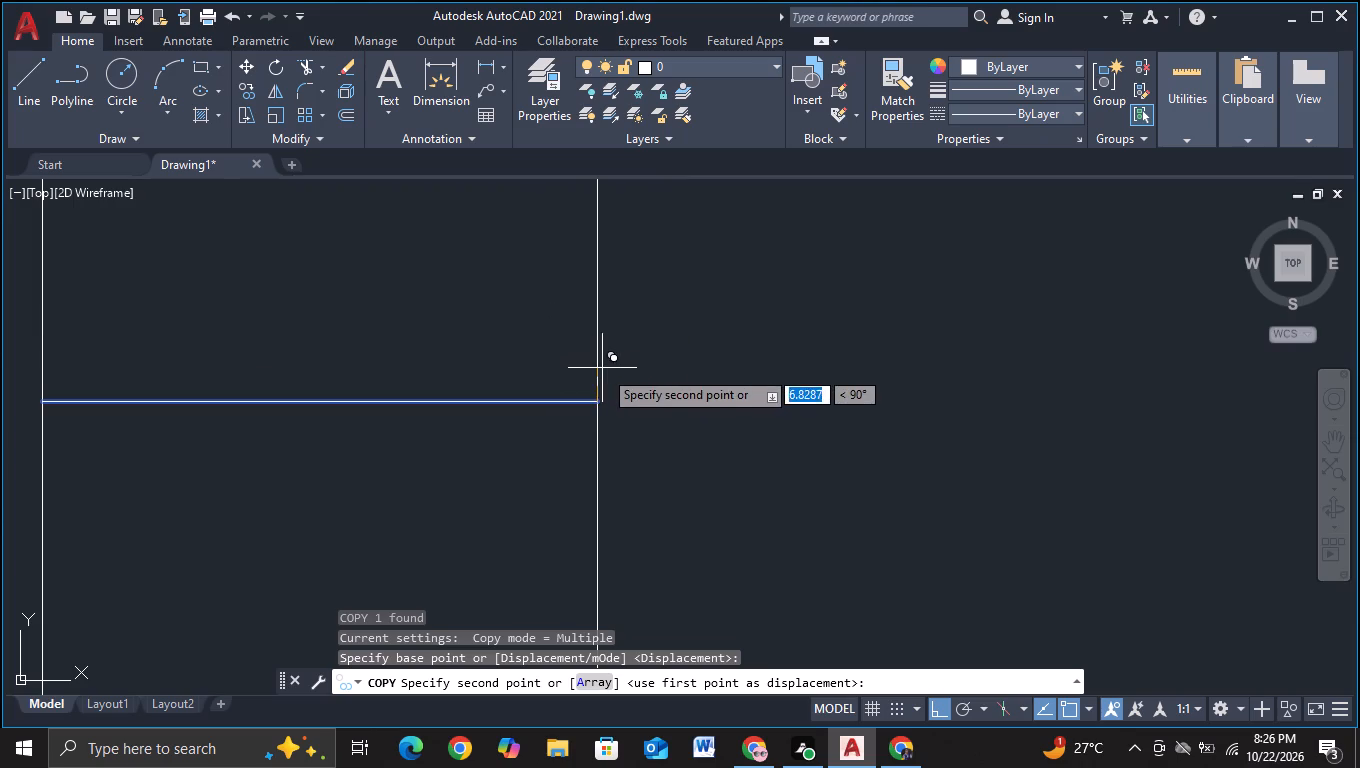
{"action": "left_click", "coordinate": [619, 376]}
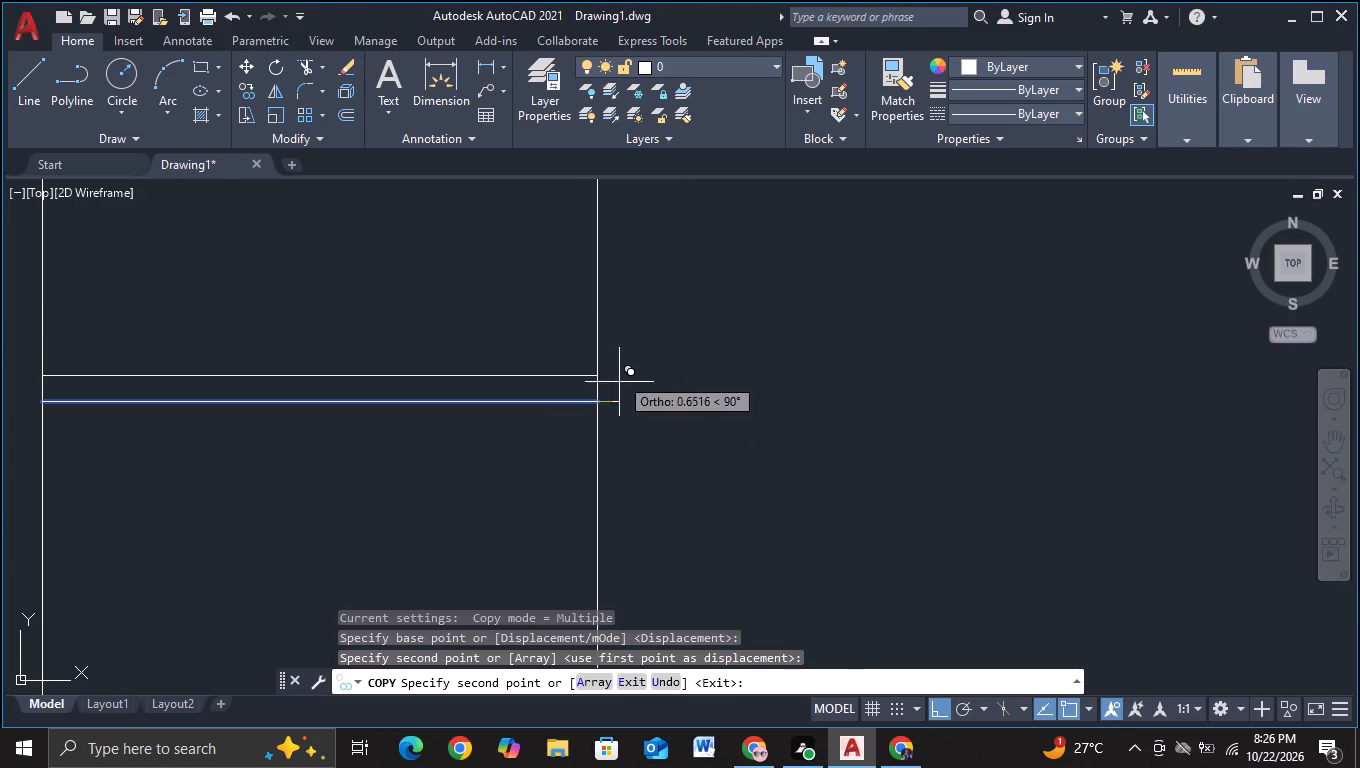
Copy the same horizontal line down about 6.6 and again slightly lower to form a second narrow double line.
{"action": "scroll", "coordinate": [625, 494], "scroll_direction": "down", "scroll_amount": 2}
{"action": "middle_click_drag", "start_coordinate": [625, 497], "coordinate": [637, 313]}
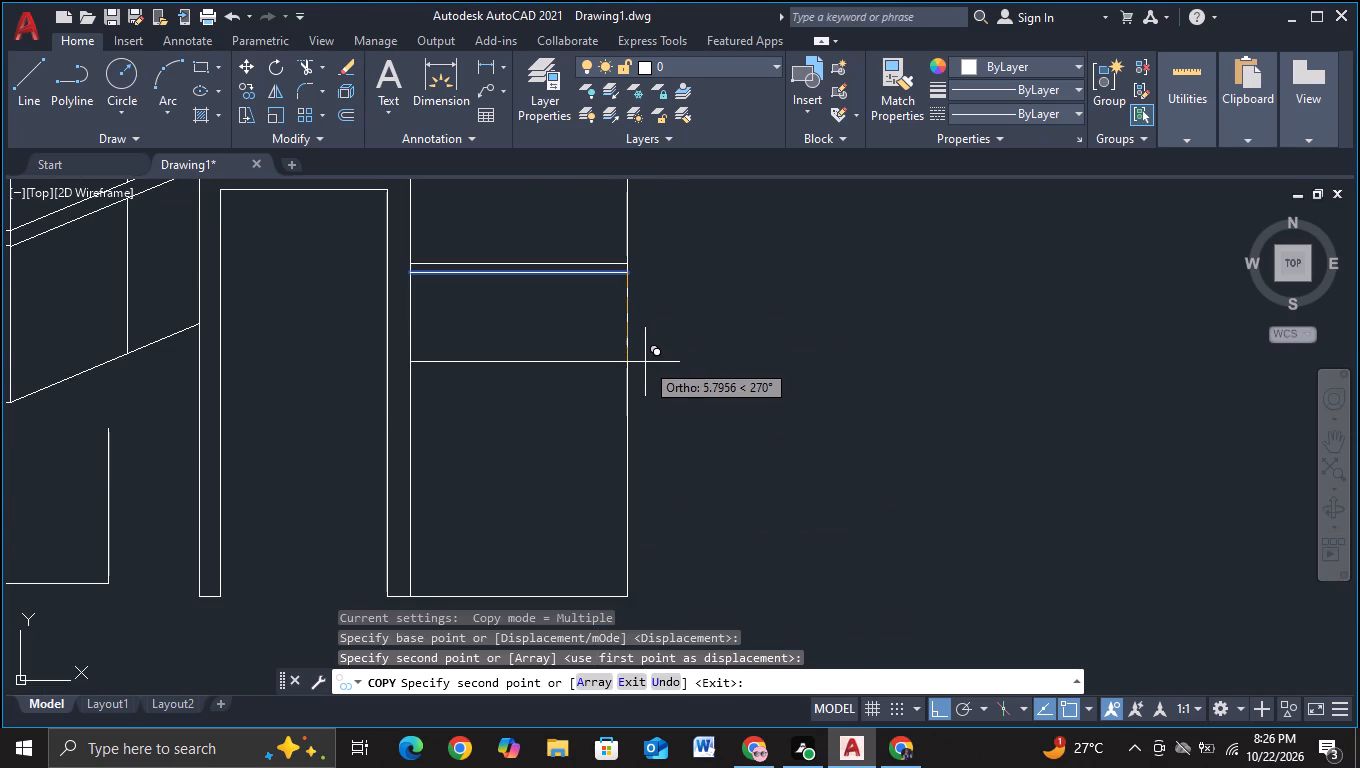
{"action": "middle_click_drag", "start_coordinate": [644, 373], "coordinate": [624, 380]}
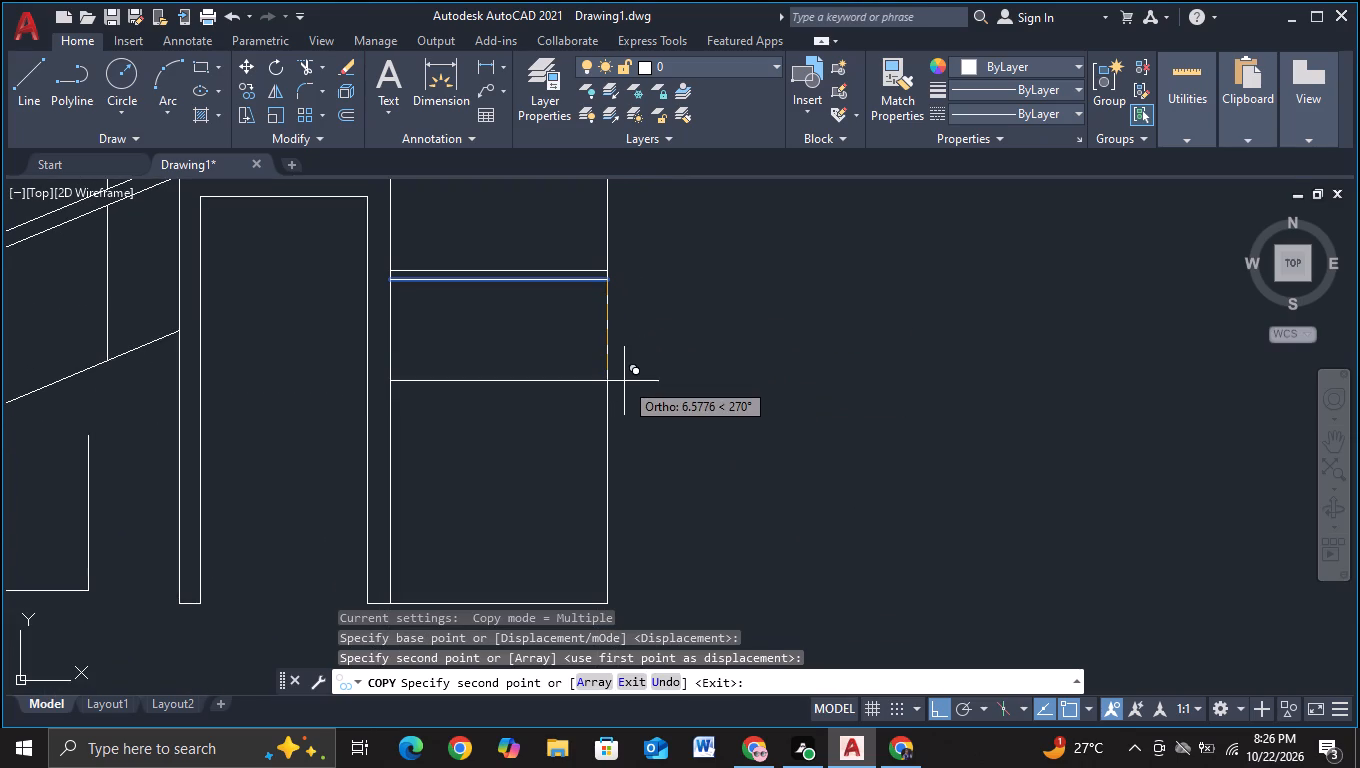
{"action": "left_click", "coordinate": [624, 381]}
{"action": "left_click", "coordinate": [624, 390]}
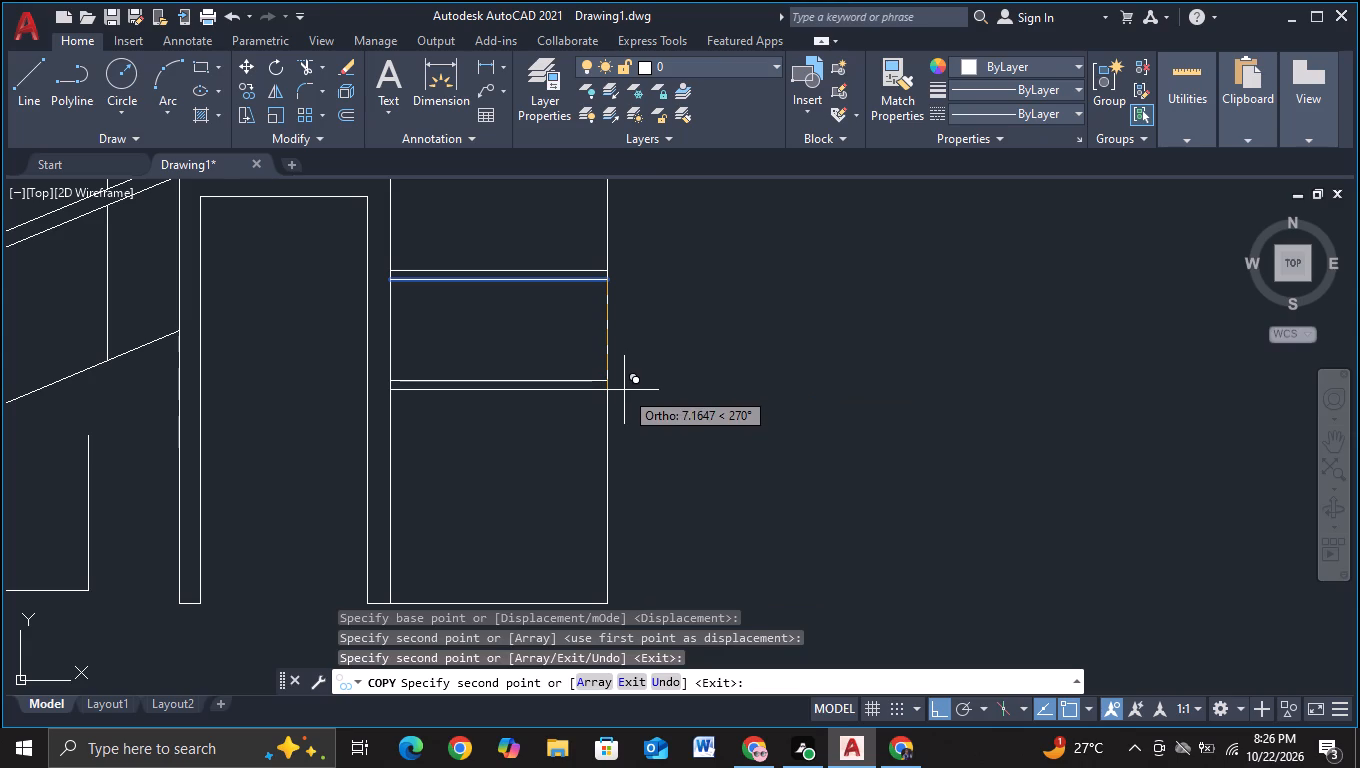
Turn off object snap and copy the line twice more for the lowest double line, with its lower line about 14.4 down.
{"action": "left_click", "coordinate": [605, 493]}
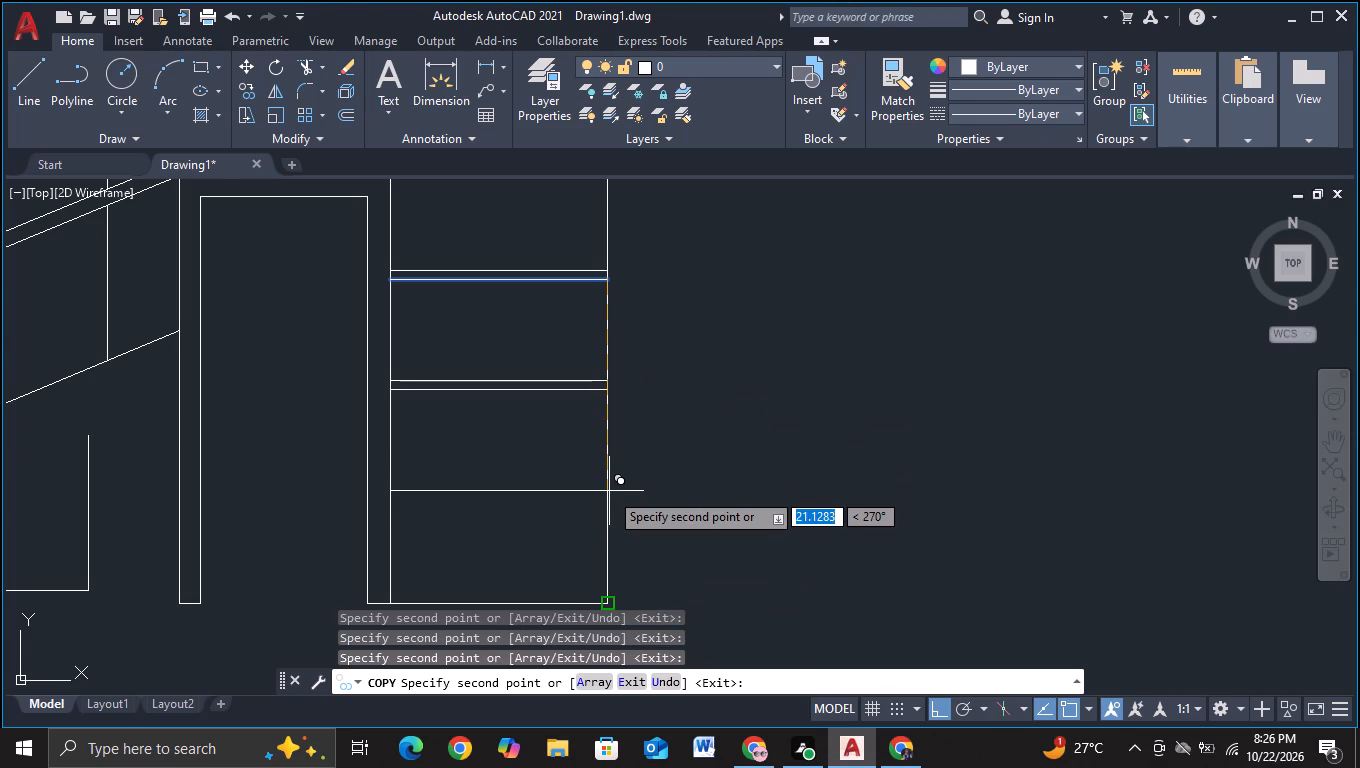
{"action": "key", "text": "F3"}
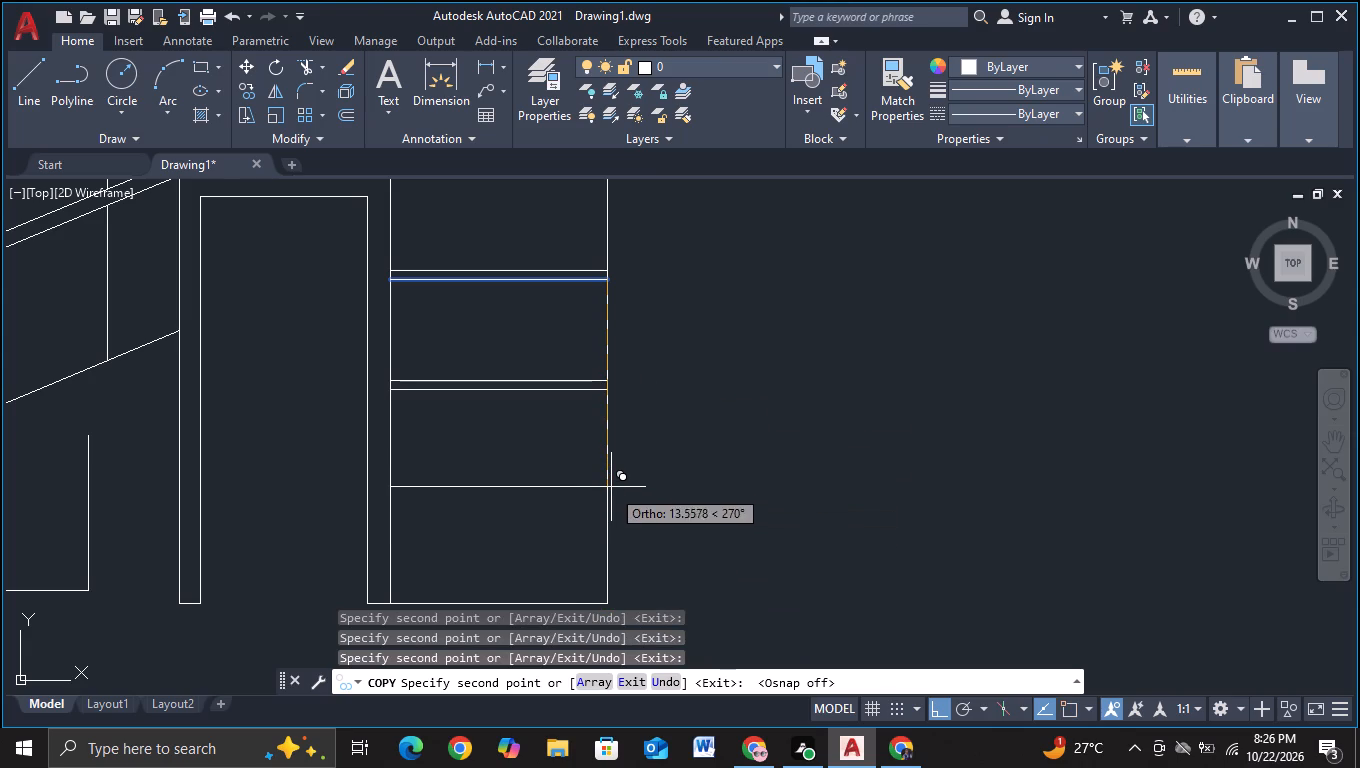
{"action": "left_click", "coordinate": [611, 494]}
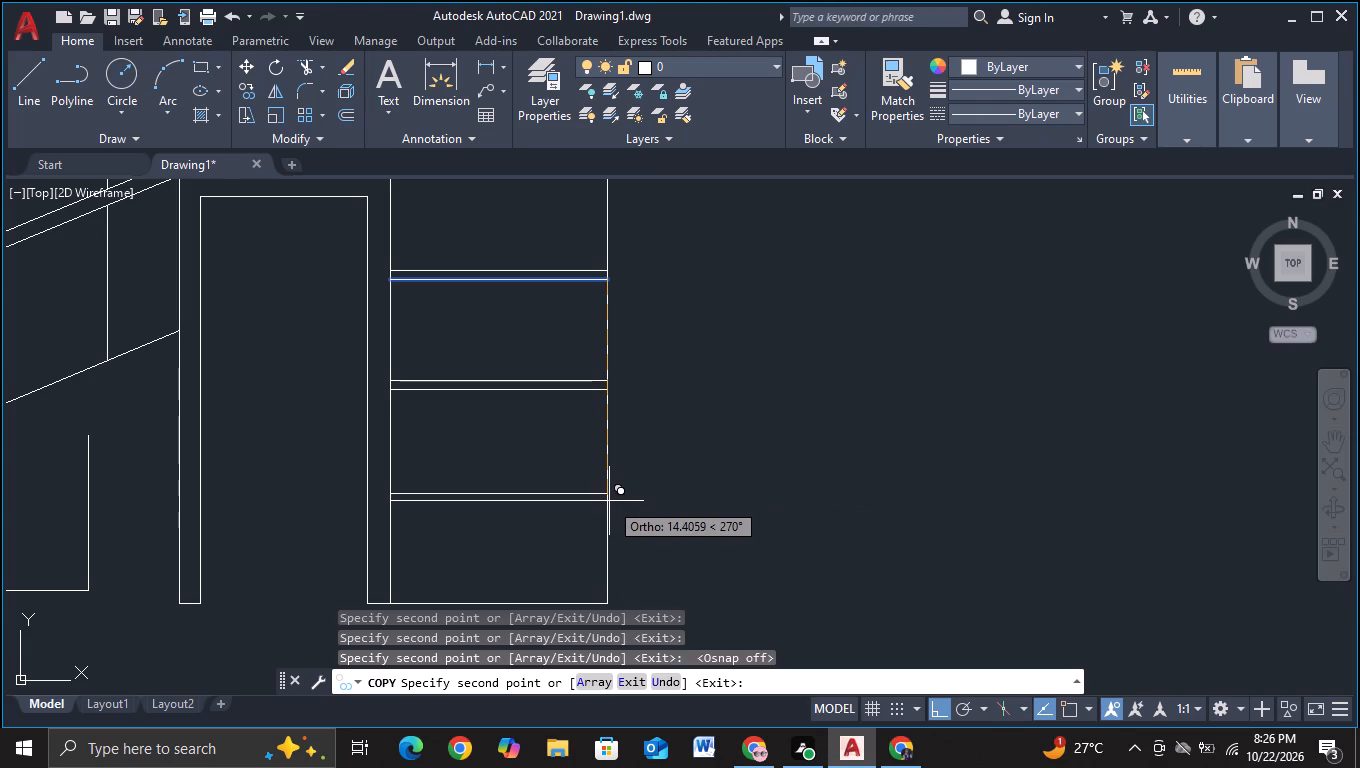
{"action": "left_click", "coordinate": [609, 501]}
{"action": "key", "text": "Escape"}
{"action": "scroll", "coordinate": [609, 501], "scroll_direction": "down", "scroll_amount": 2}
{"action": "middle_click_drag", "start_coordinate": [760, 557], "coordinate": [714, 318]}
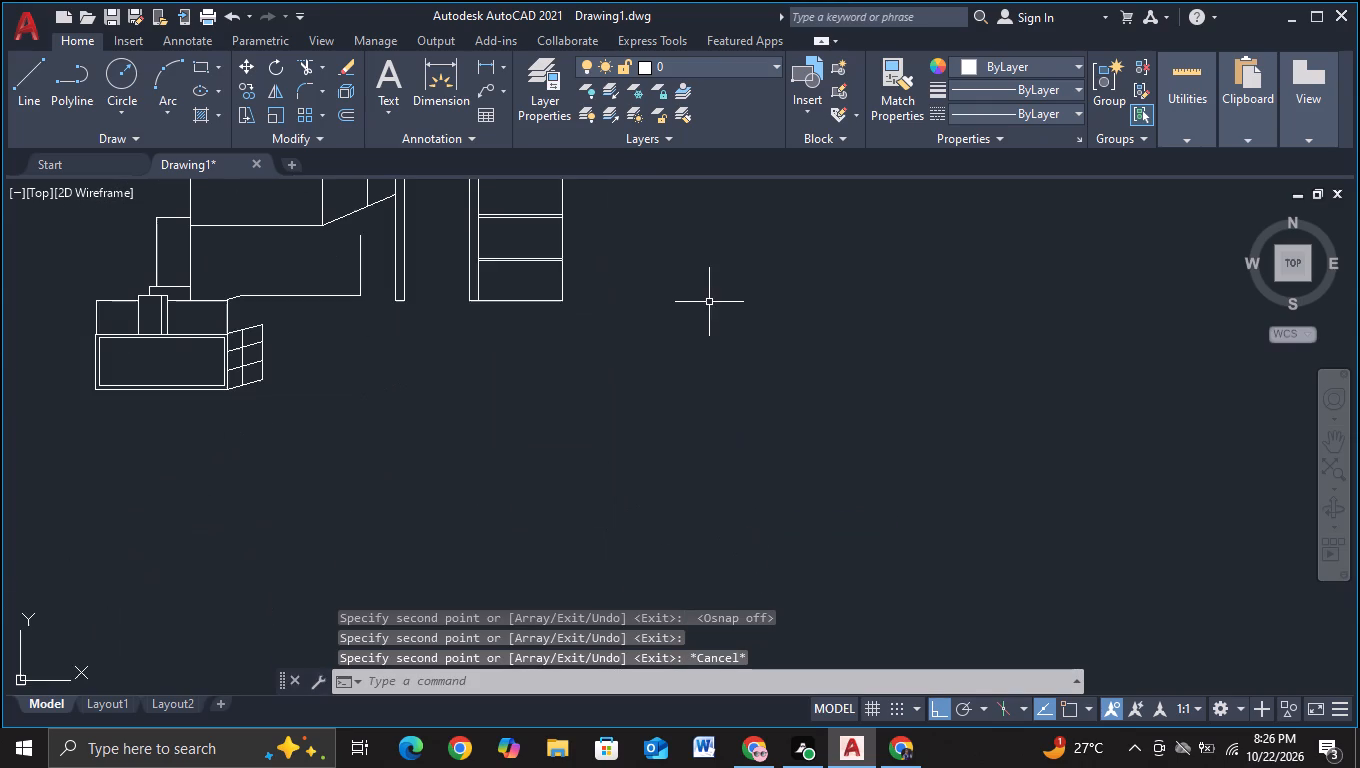
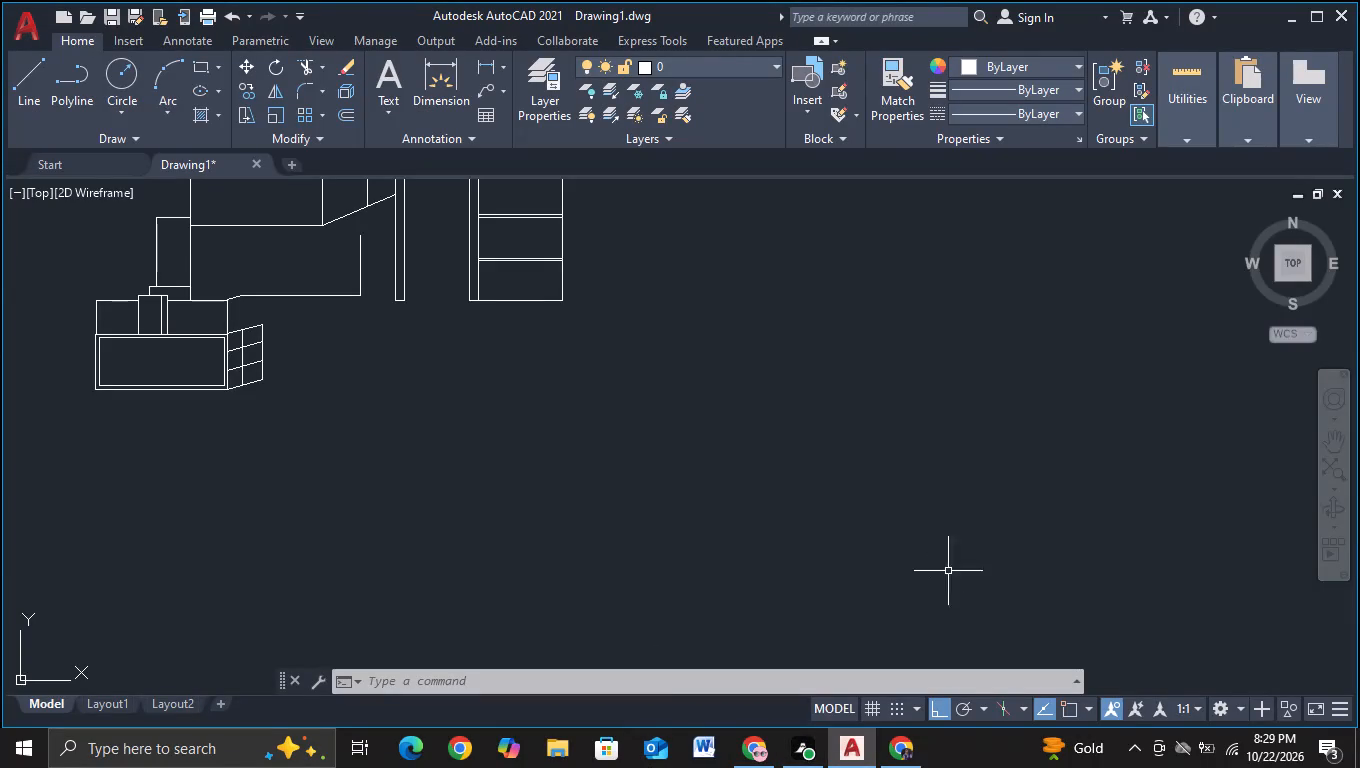
Draw an open corner overlapping the banded panel's upper right, running about 24 straight down, with its base about 22 to the right.
{"action": "middle_click_drag", "start_coordinate": [569, 405], "coordinate": [332, 581]}
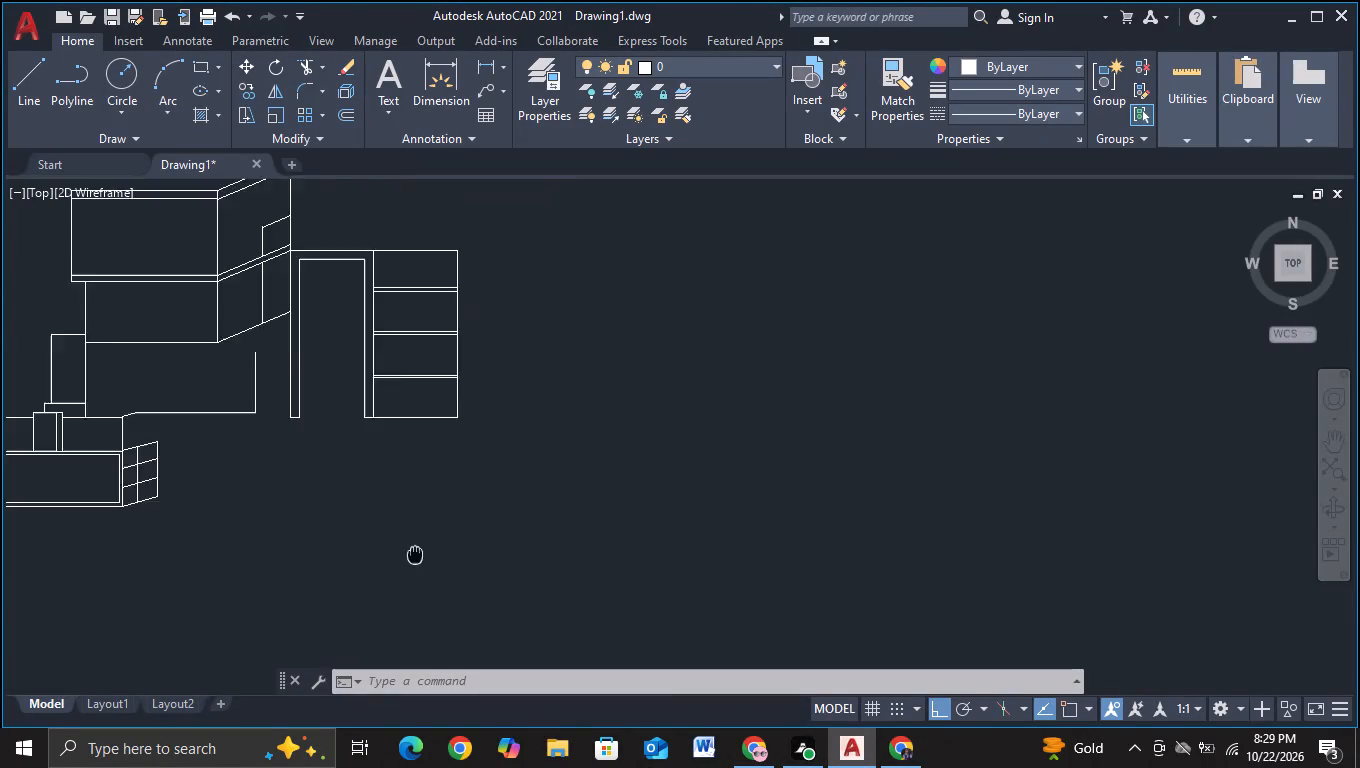
{"action": "middle_click_drag", "start_coordinate": [332, 581], "coordinate": [741, 557]}
{"action": "middle_click_drag", "start_coordinate": [547, 576], "coordinate": [608, 534]}
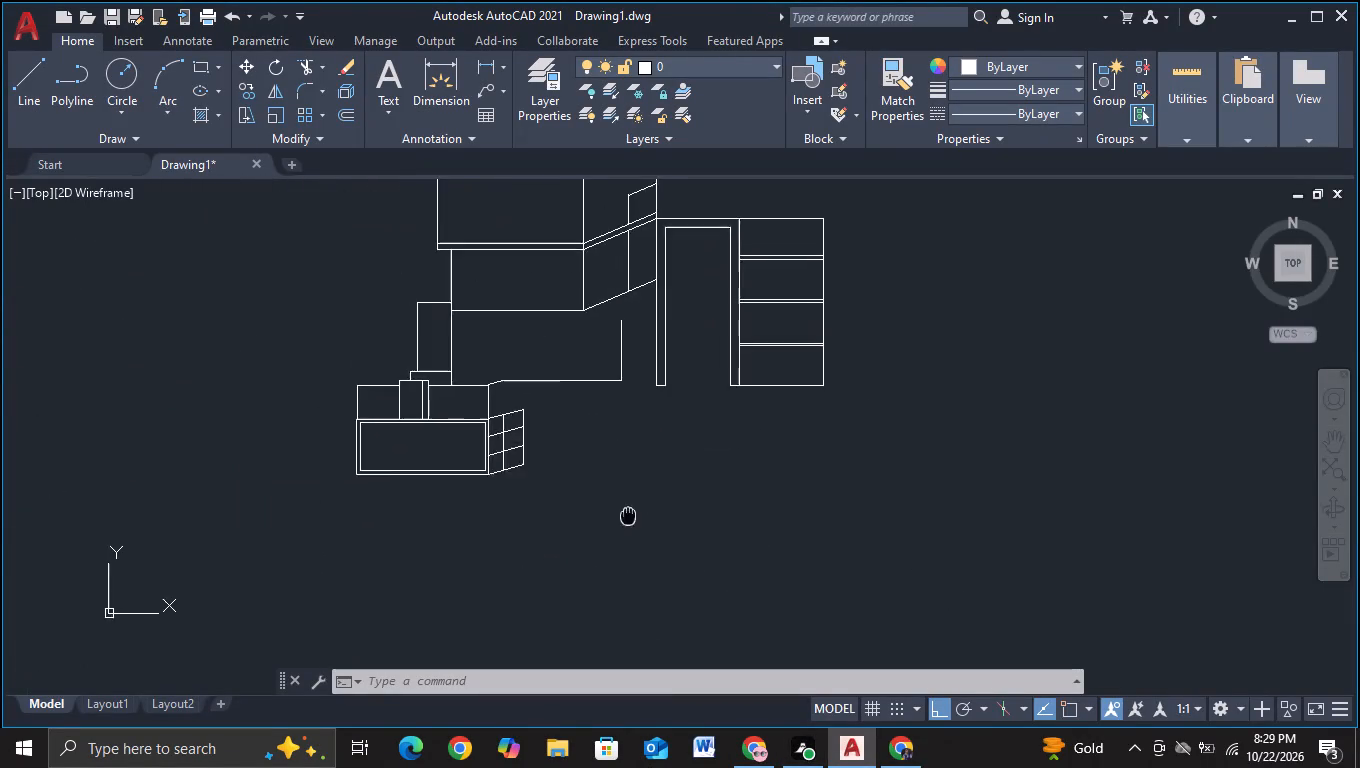
{"action": "middle_click_drag", "start_coordinate": [608, 534], "coordinate": [588, 553]}
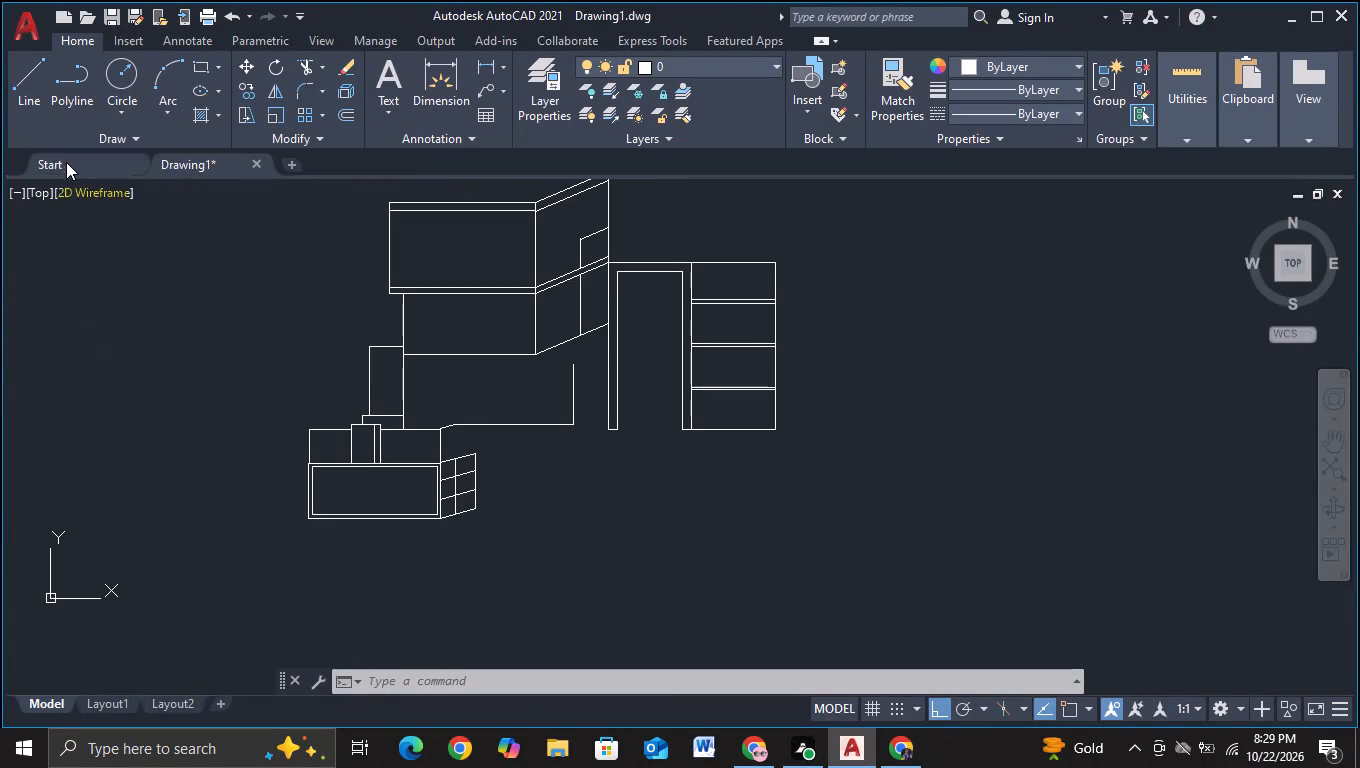
{"action": "left_click", "coordinate": [26, 115]}
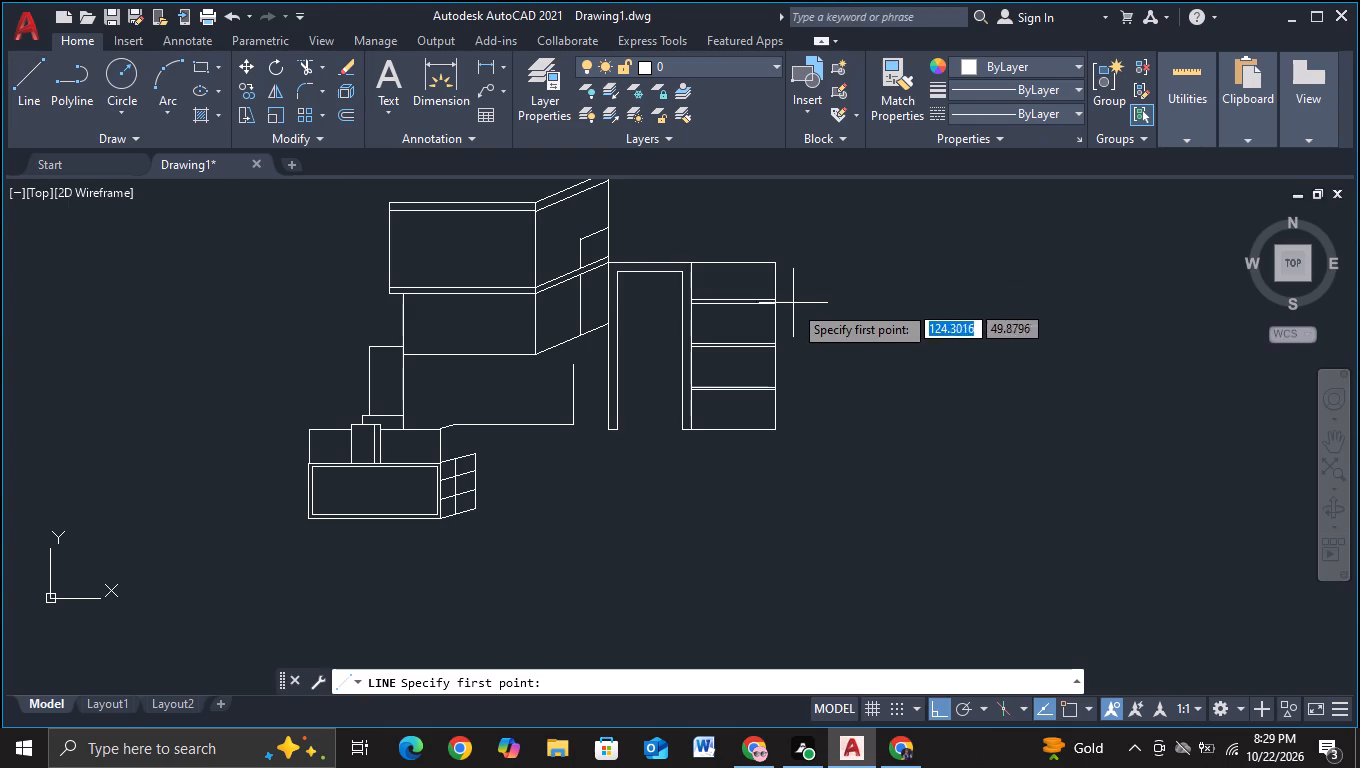
{"action": "middle_click_drag", "start_coordinate": [818, 309], "coordinate": [747, 309]}
{"action": "scroll", "coordinate": [756, 318], "scroll_direction": "up", "scroll_amount": 1}
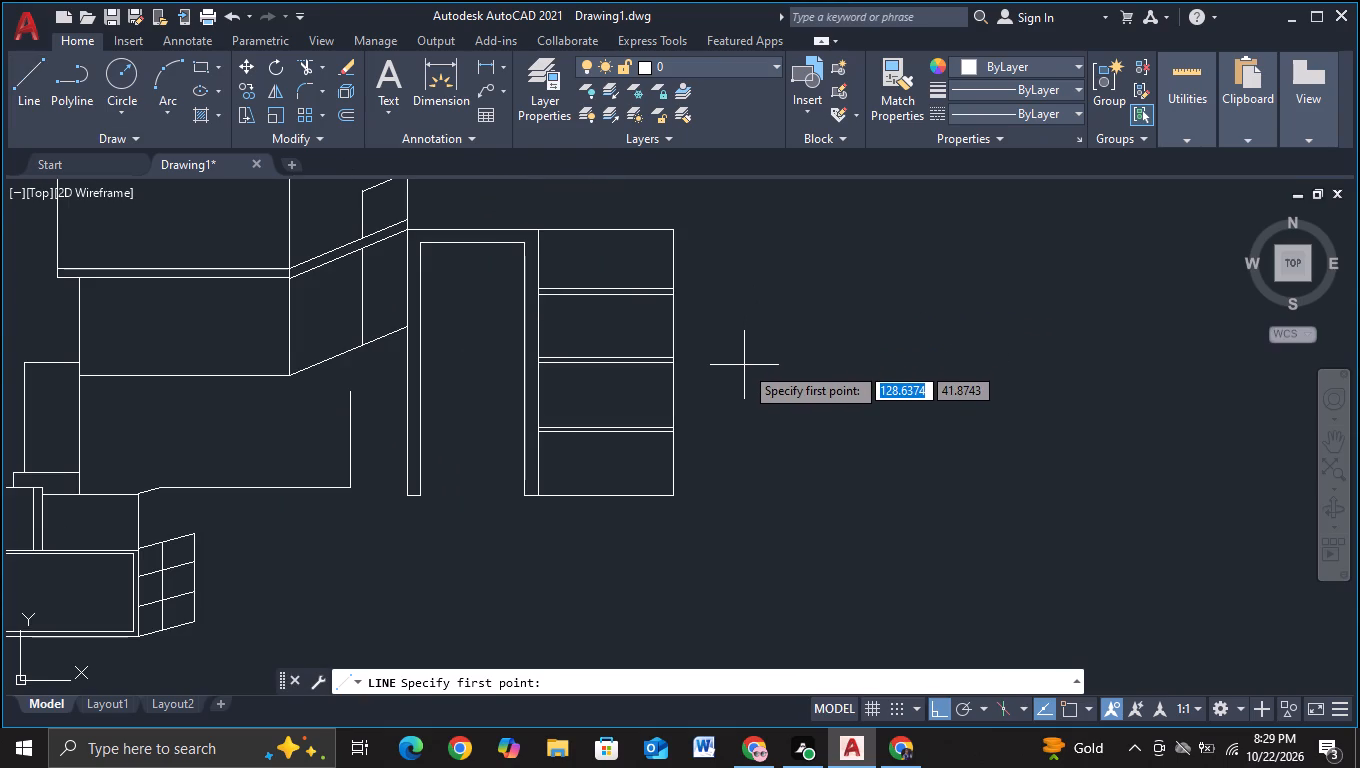
{"action": "scroll", "coordinate": [744, 365], "scroll_direction": "down", "scroll_amount": 1}
{"action": "middle_click_drag", "start_coordinate": [744, 365], "coordinate": [763, 435]}
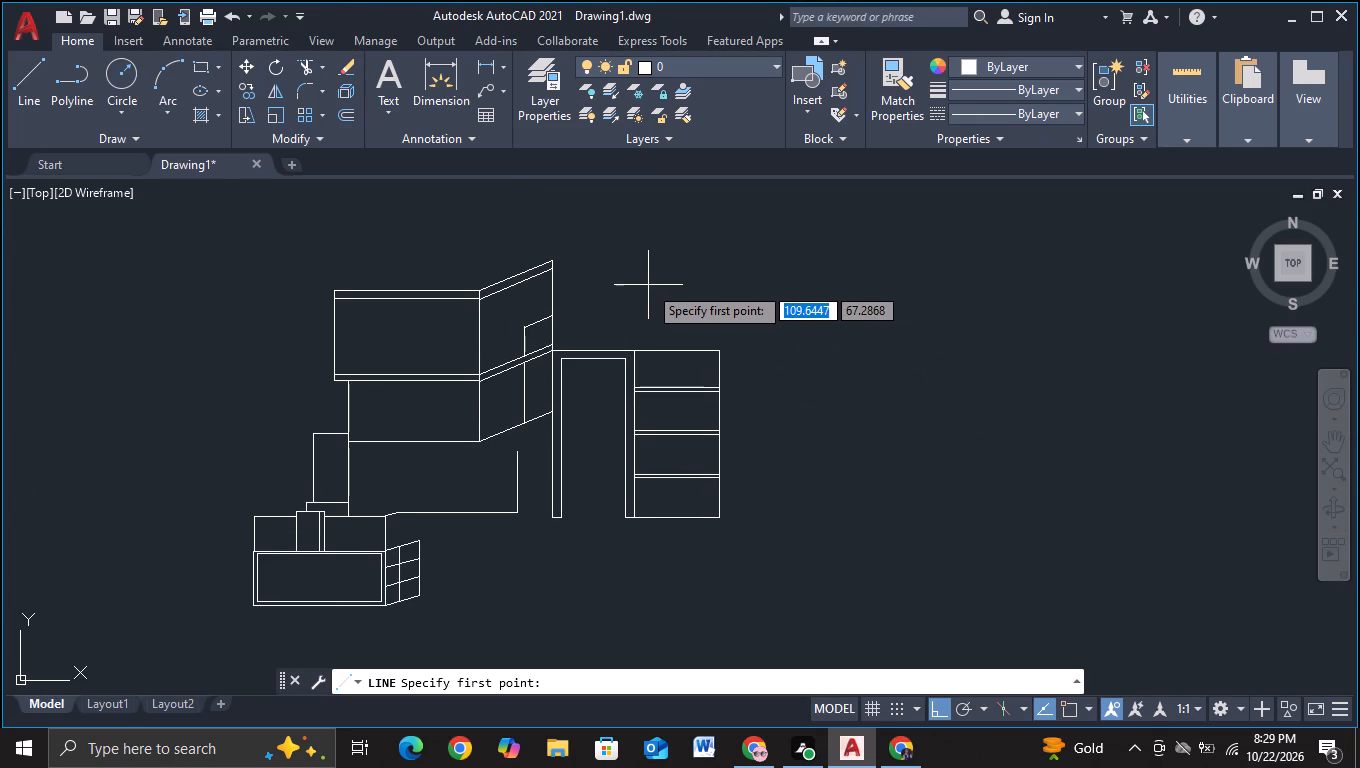
{"action": "left_click", "coordinate": [32, 122]}
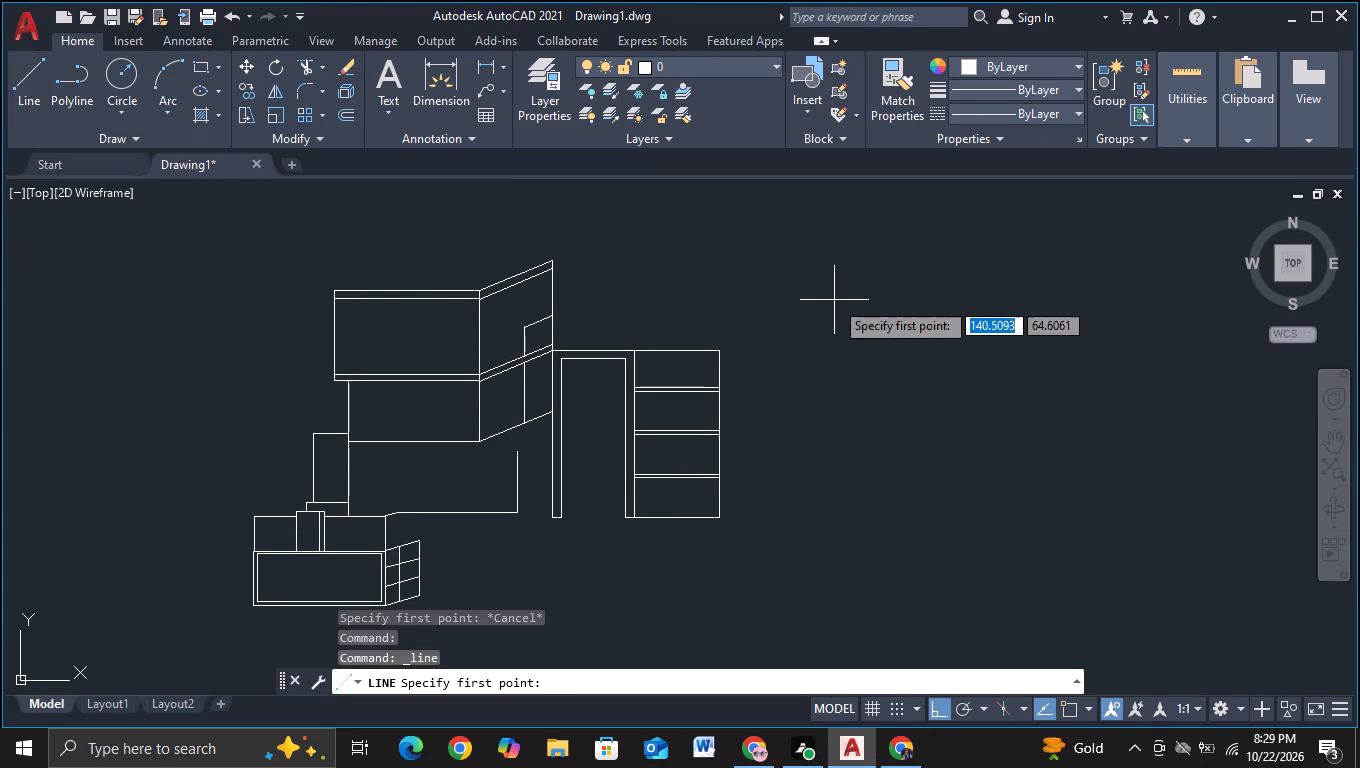
{"action": "left_click", "coordinate": [690, 272]}
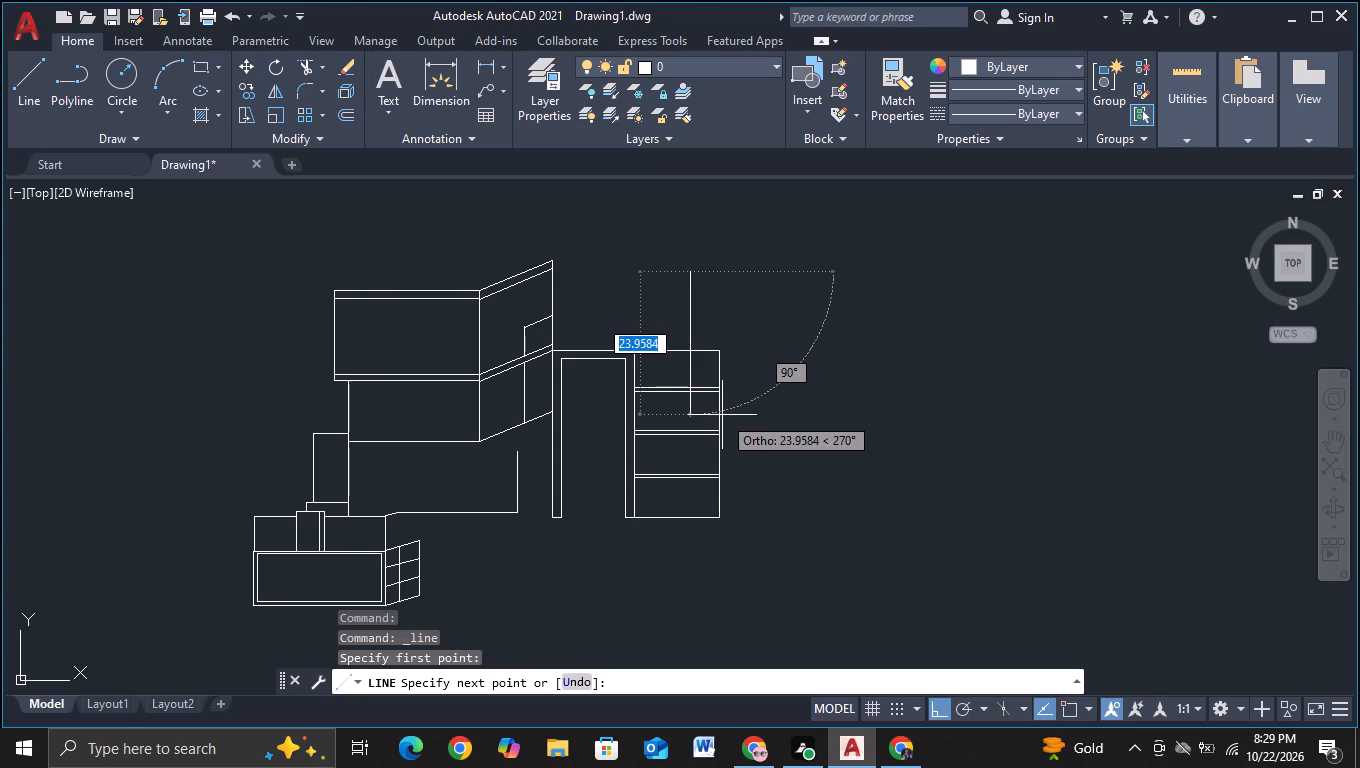
{"action": "left_click", "coordinate": [722, 415]}
{"action": "middle_click_drag", "start_coordinate": [867, 408], "coordinate": [772, 409]}
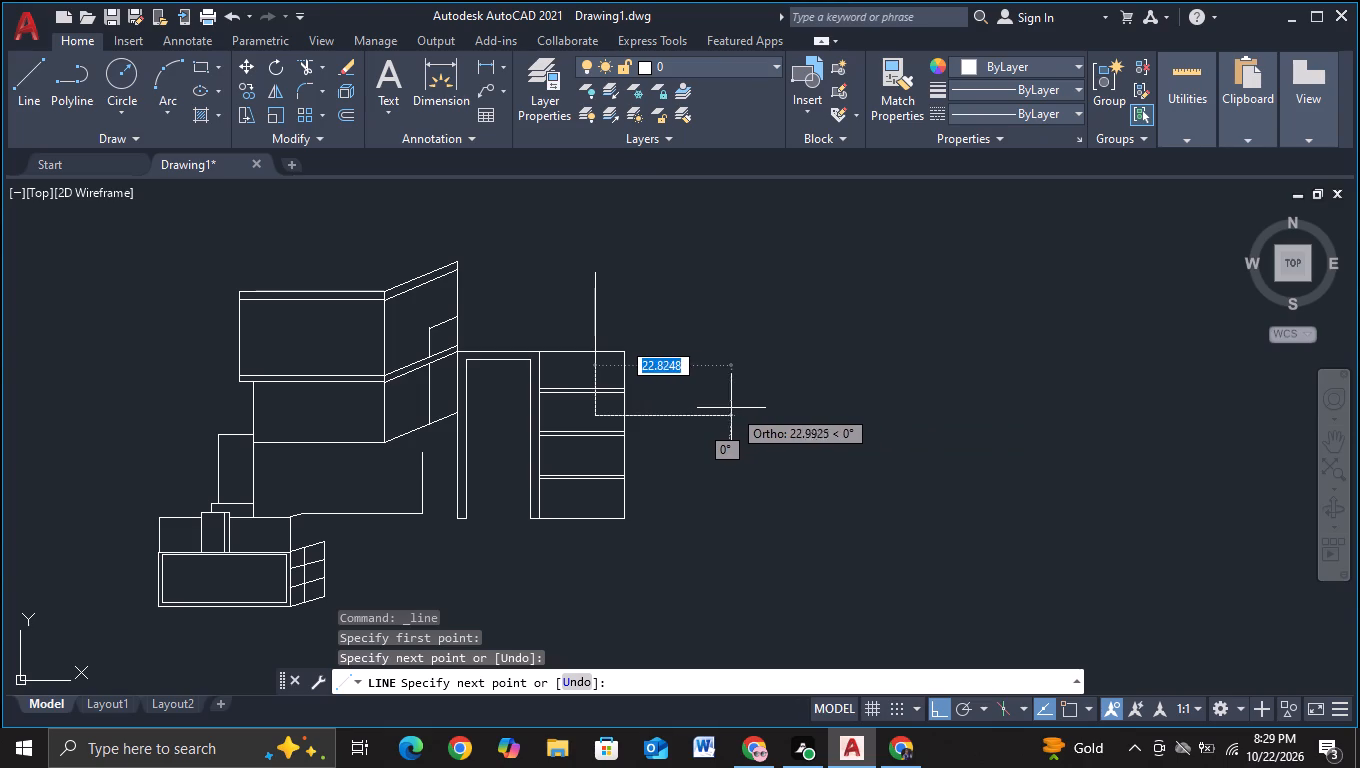
{"action": "left_click", "coordinate": [726, 408]}
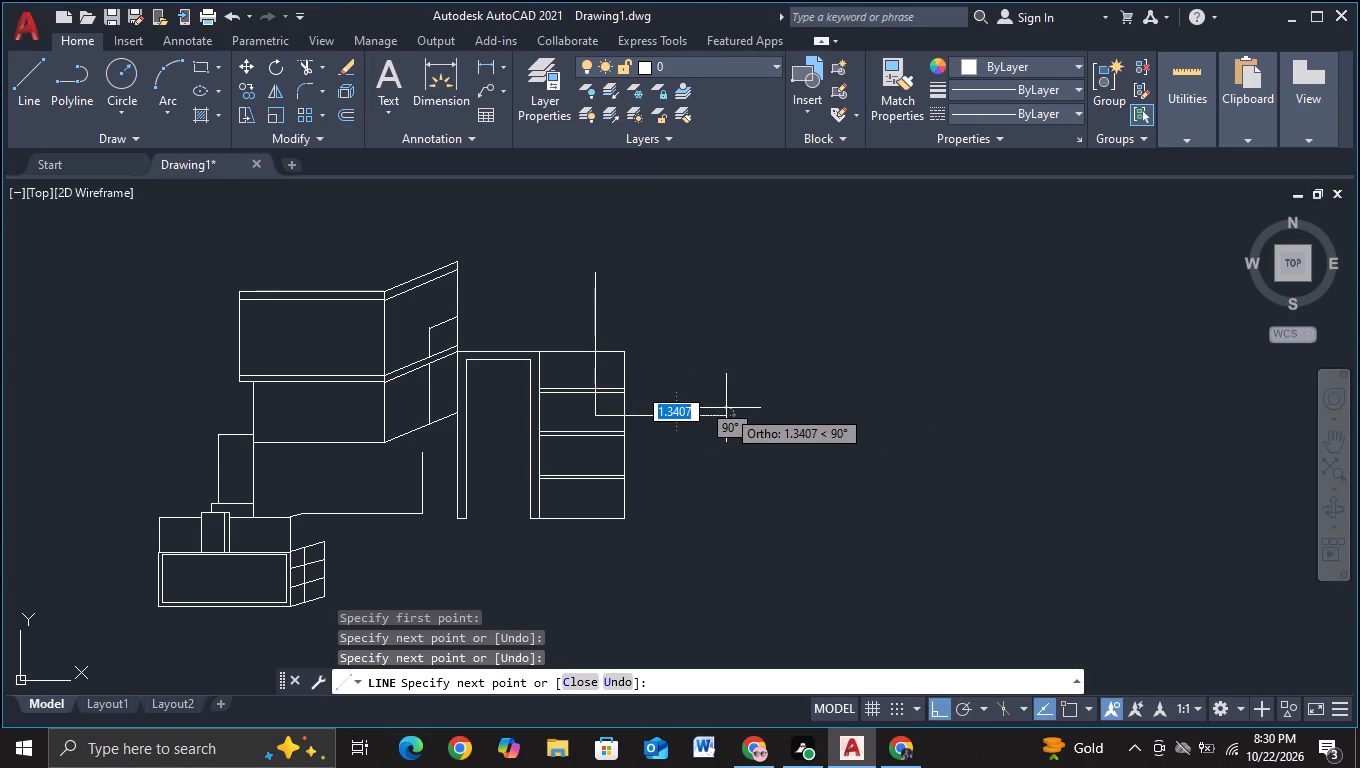
{"action": "key", "text": "Escape"}
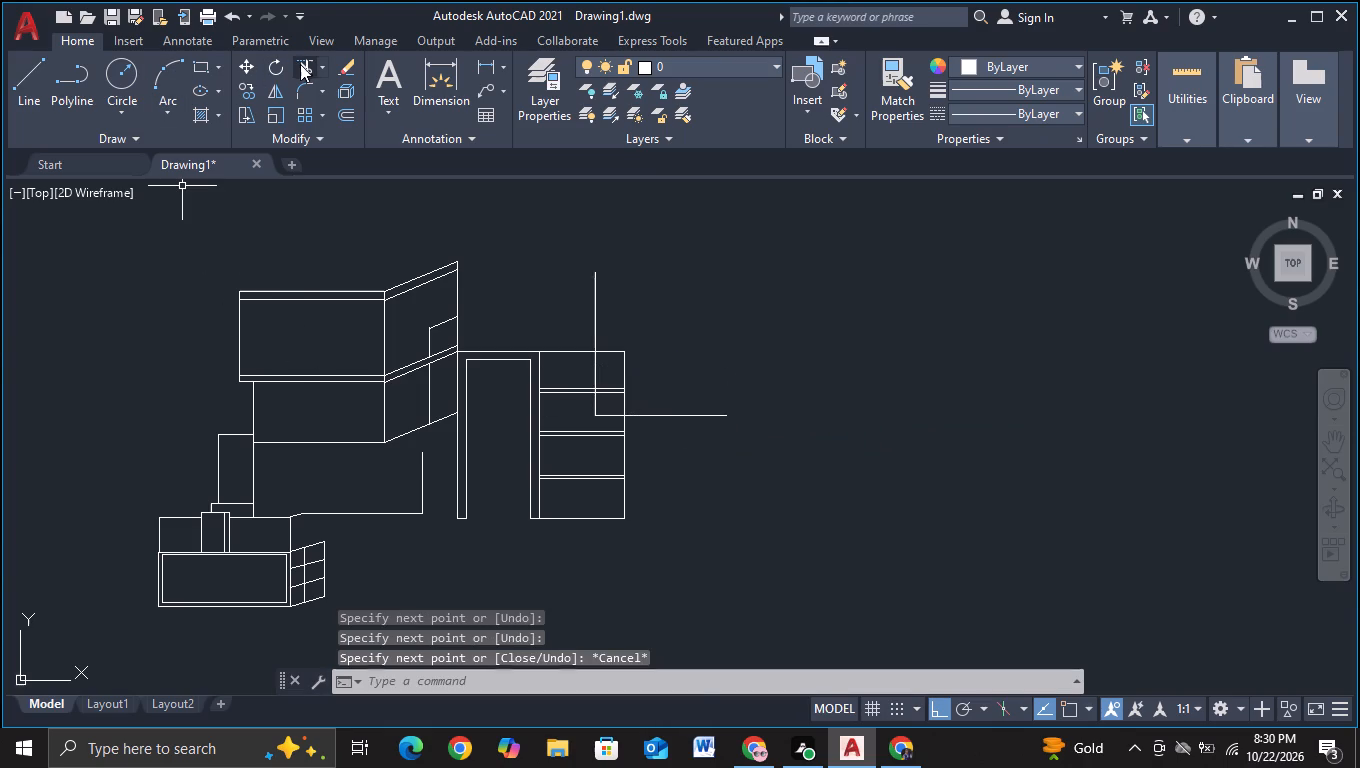
Trim the banded panel's top line, upper double line and right edge where they lie inside the new corner outline.
{"action": "left_click", "coordinate": [301, 63]}
{"action": "left_click", "coordinate": [614, 339]}
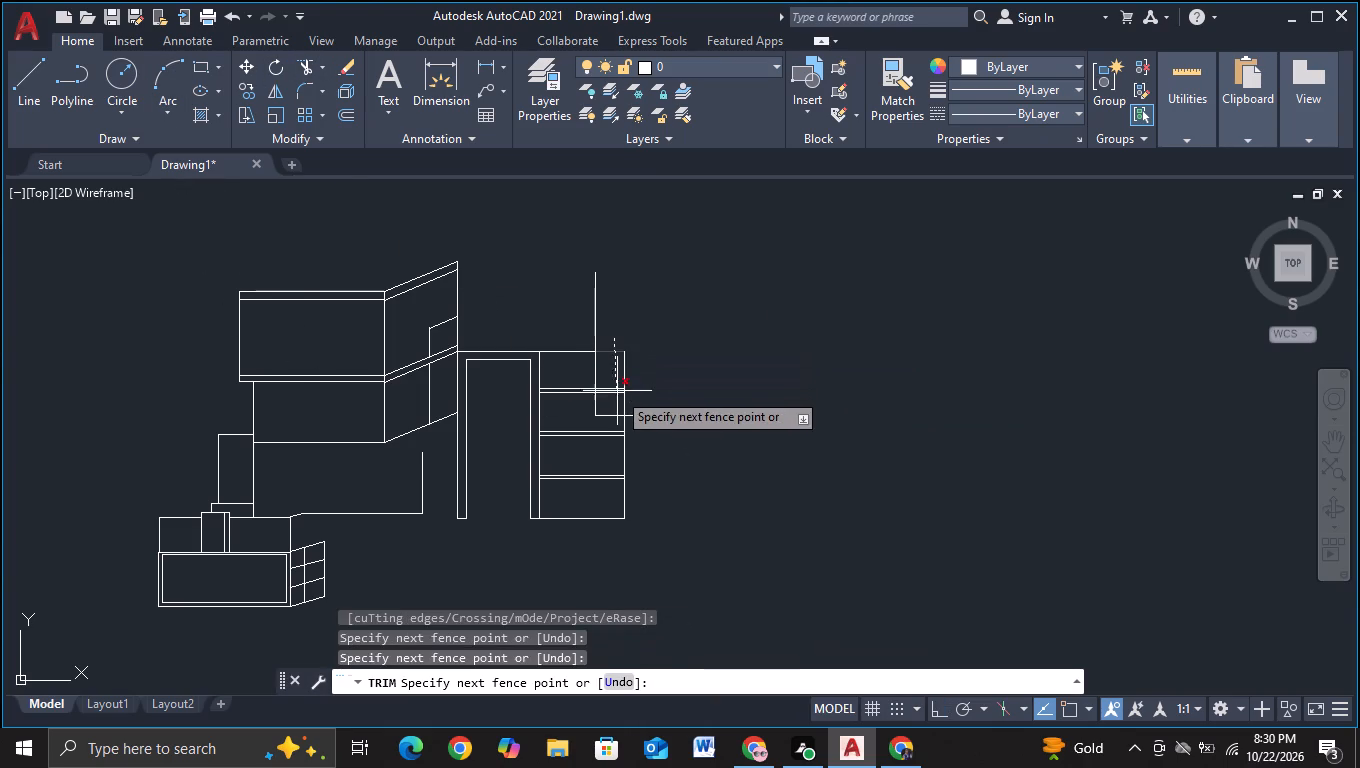
{"action": "left_click", "coordinate": [617, 396]}
{"action": "left_click_drag", "start_coordinate": [615, 393], "coordinate": [642, 386]}
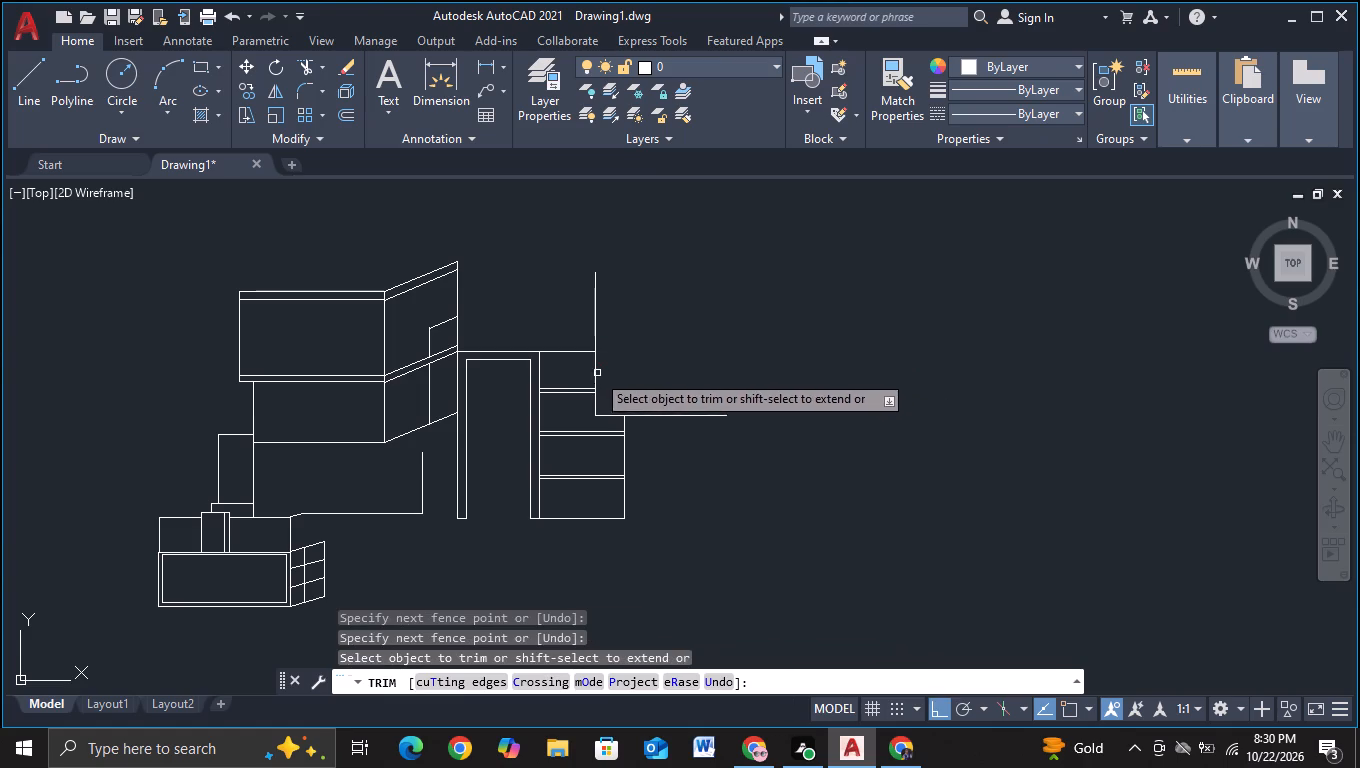
{"action": "key", "text": "Escape"}
Turn on object snap and draw the outline's top line about 22 rightward from its upper corner, ending above the base line's end.
{"action": "left_click", "coordinate": [25, 97]}
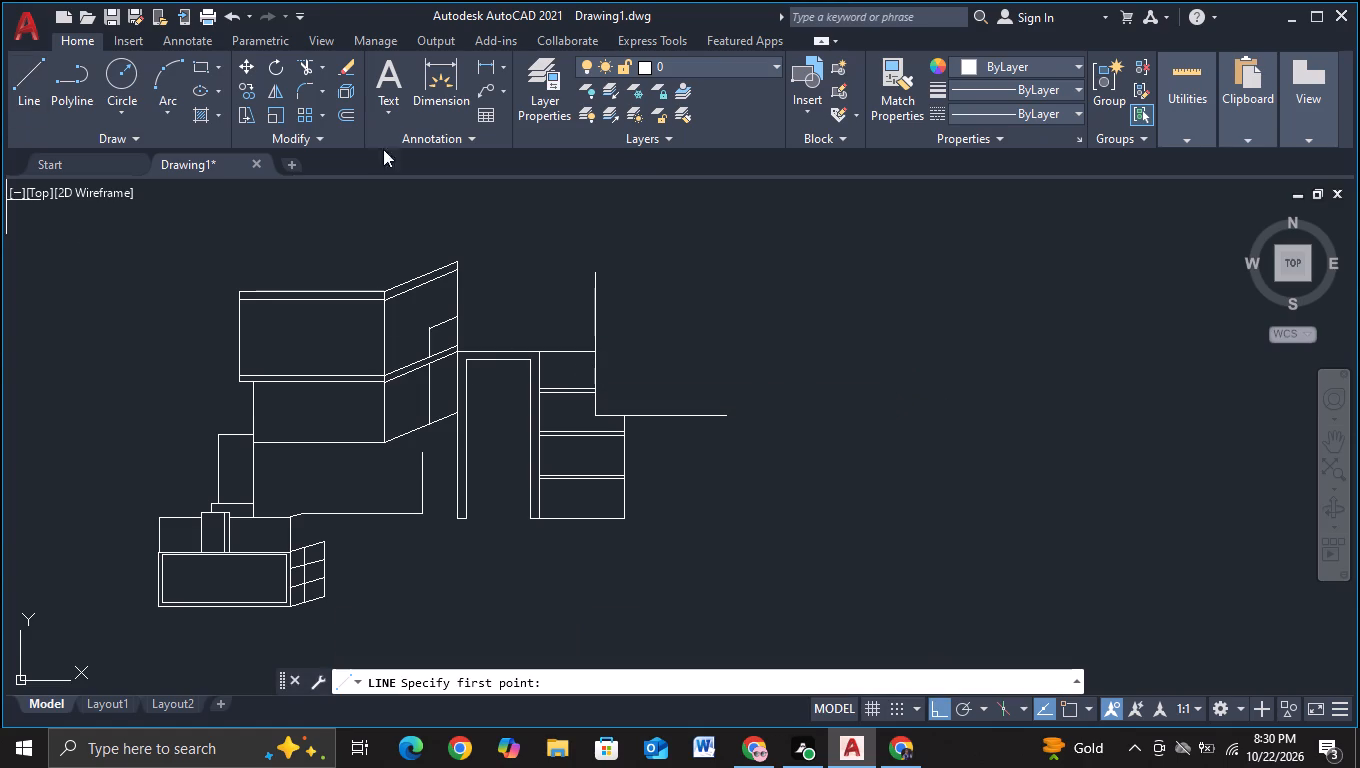
{"action": "key", "text": "F3"}
{"action": "left_click", "coordinate": [599, 274]}
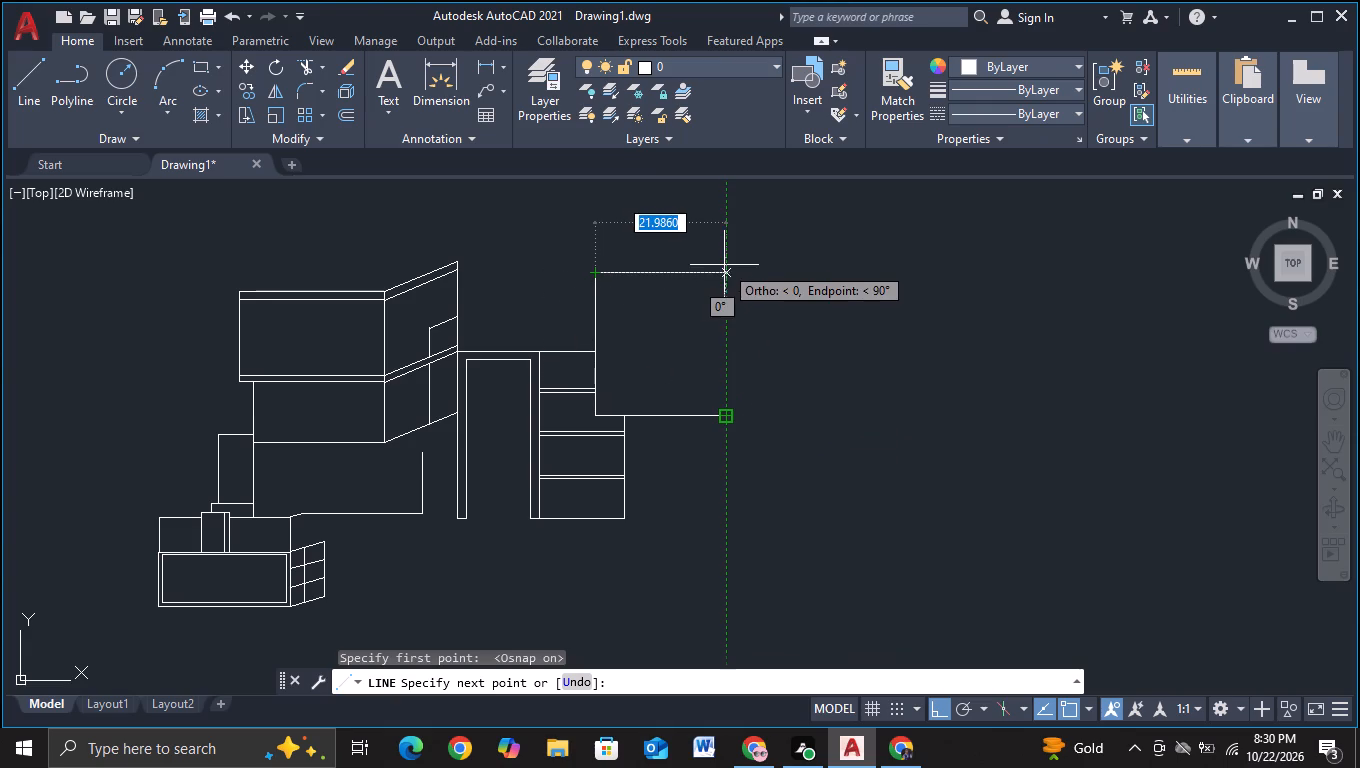
{"action": "left_click", "coordinate": [727, 273]}
{"action": "key", "text": "Escape"}
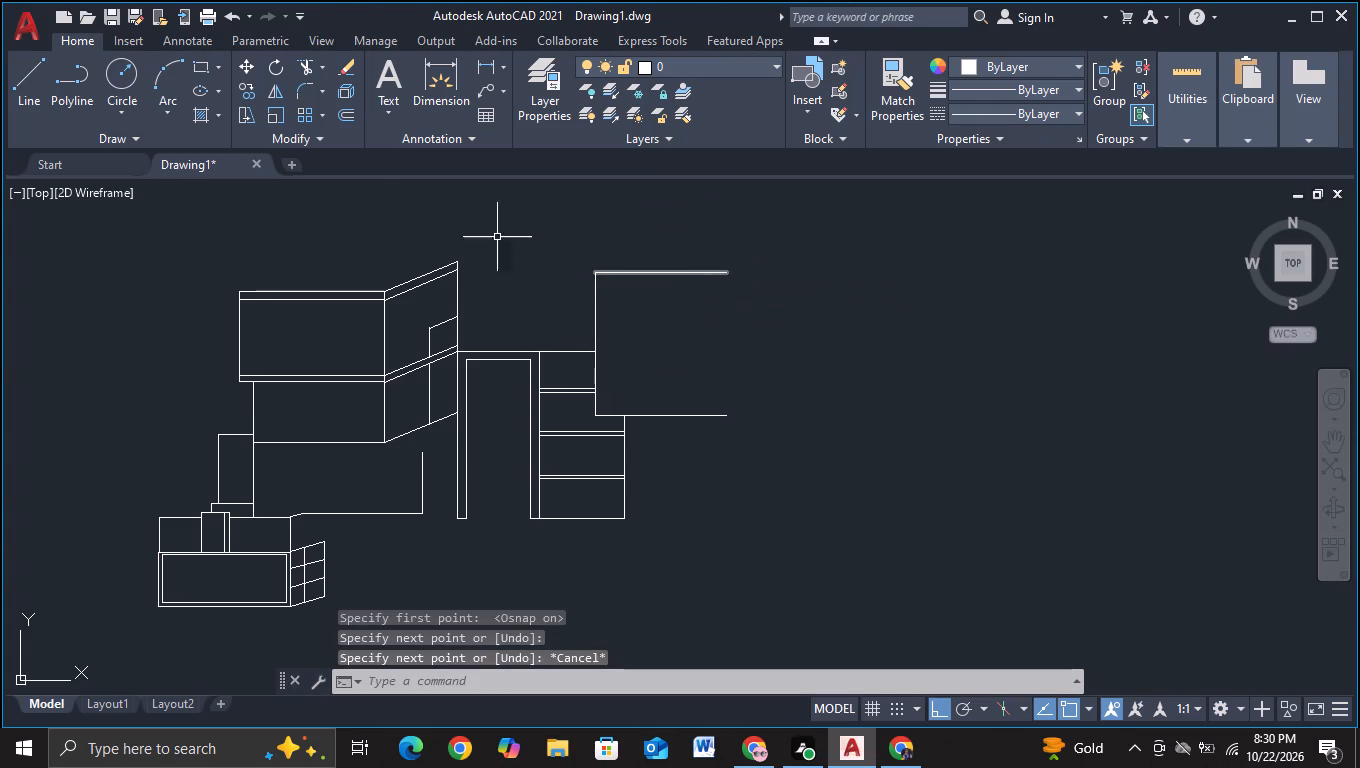
Draw an inner C-shaped outline just inside the open frame, about 20.1 along the top, 20.8 down and 20.5 along the bottom.
{"action": "left_click", "coordinate": [40, 81]}
{"action": "scroll", "coordinate": [747, 267], "scroll_direction": "up", "scroll_amount": 1}
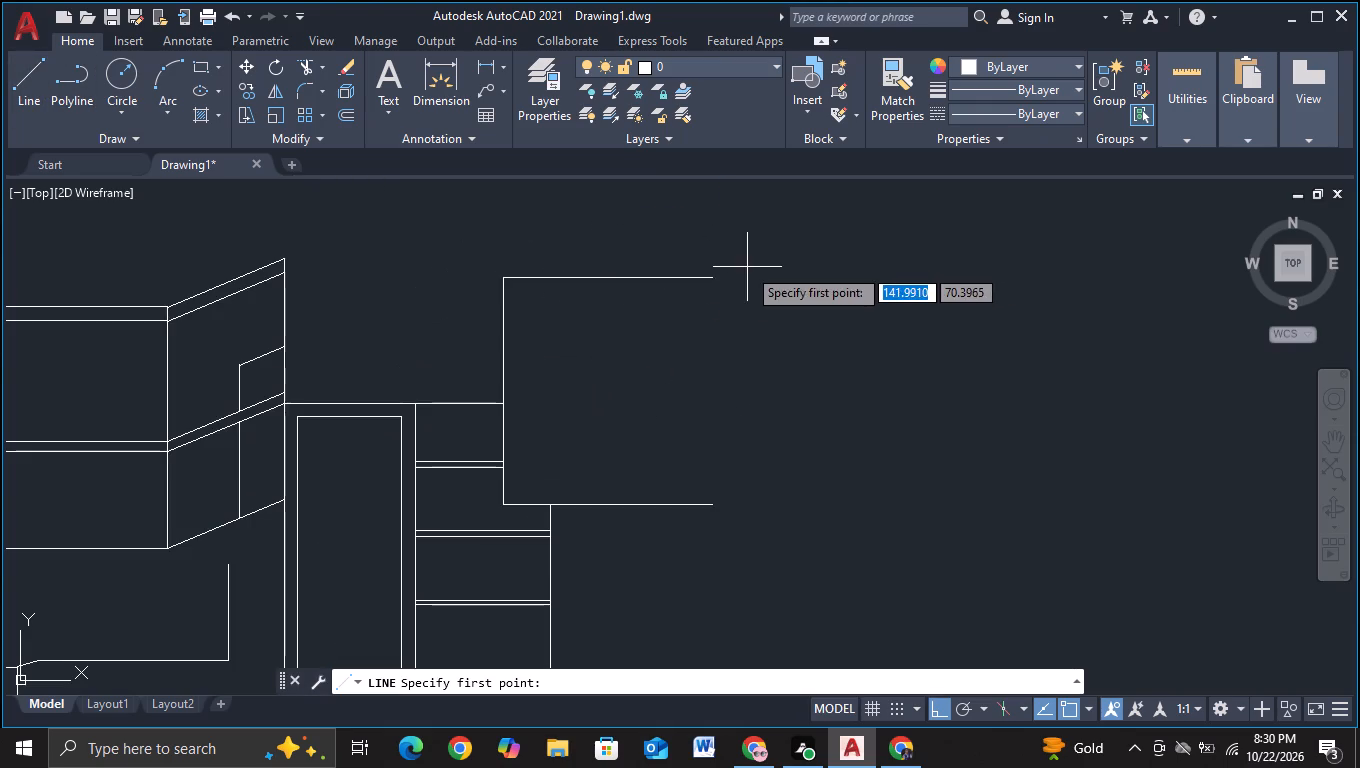
{"action": "left_click", "coordinate": [708, 293]}
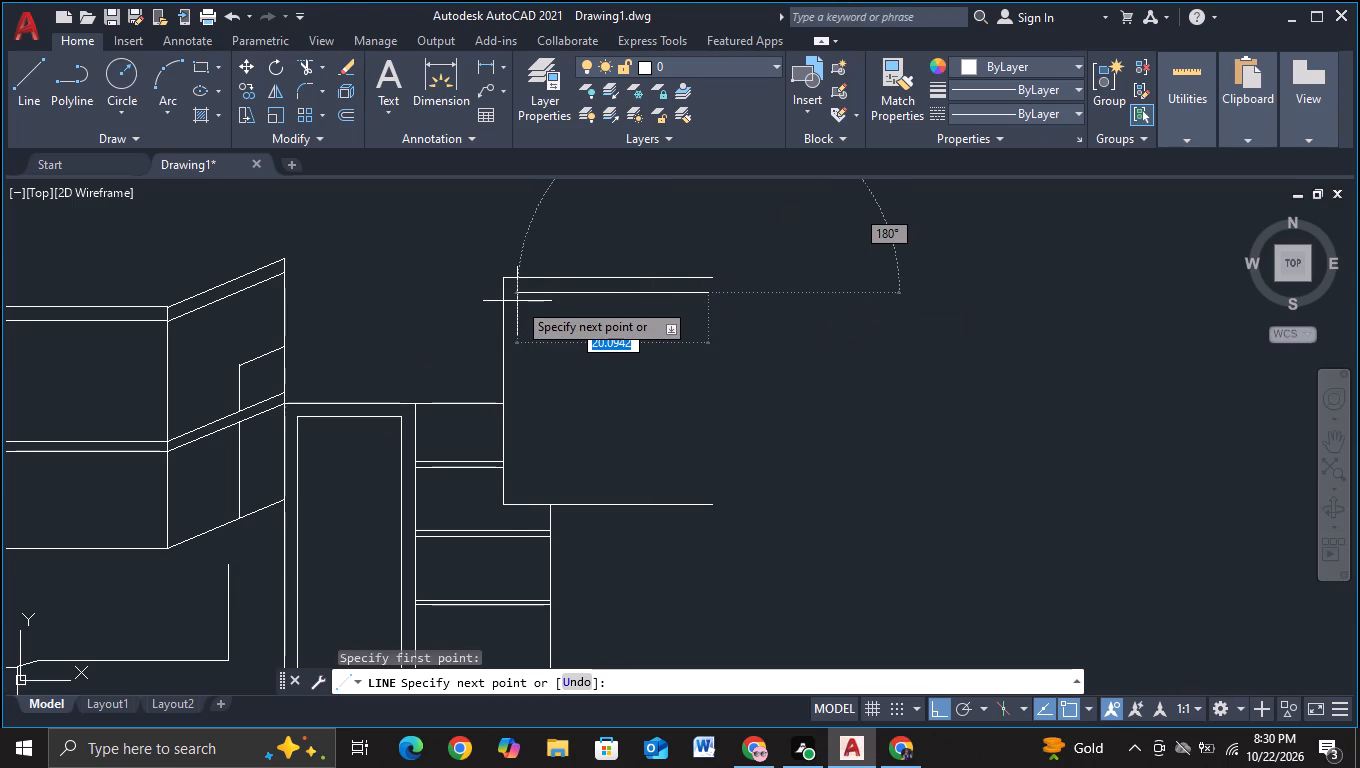
{"action": "left_click", "coordinate": [517, 301]}
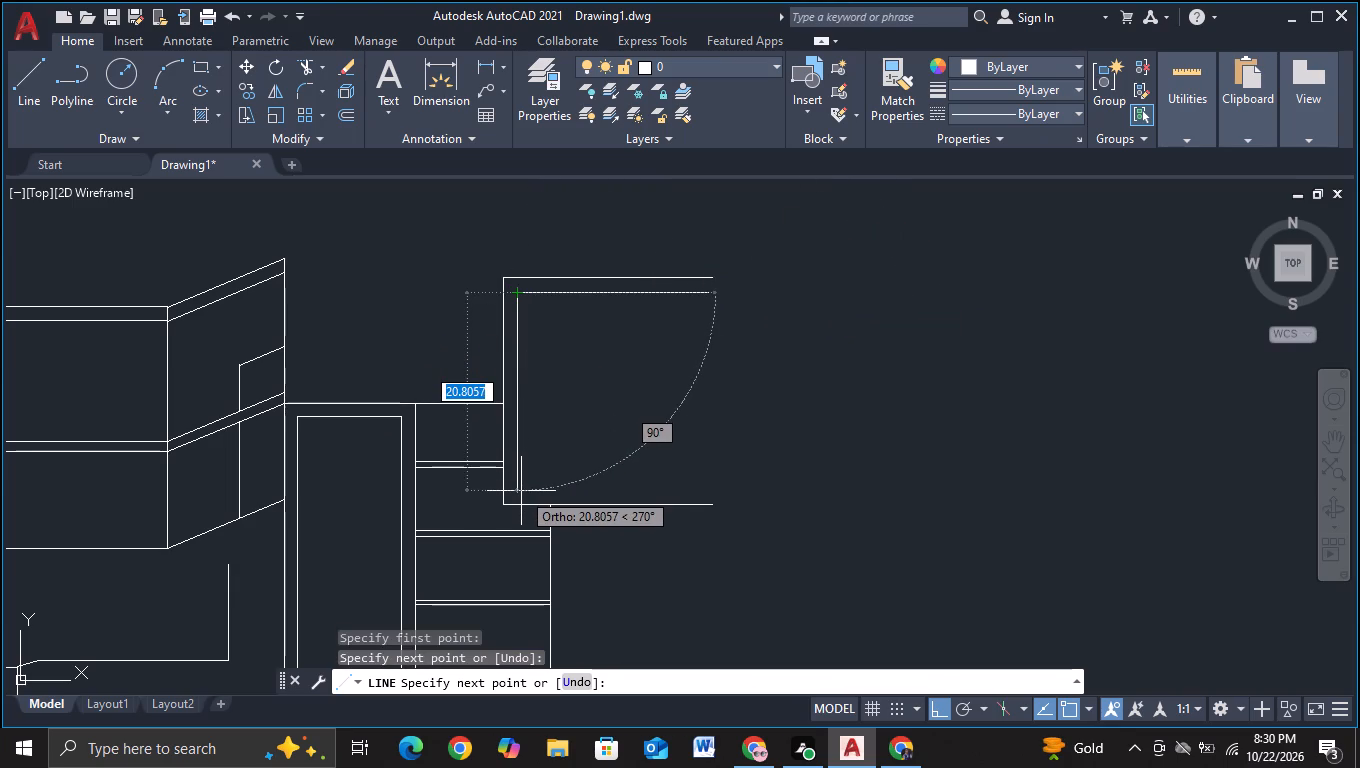
{"action": "left_click", "coordinate": [518, 490]}
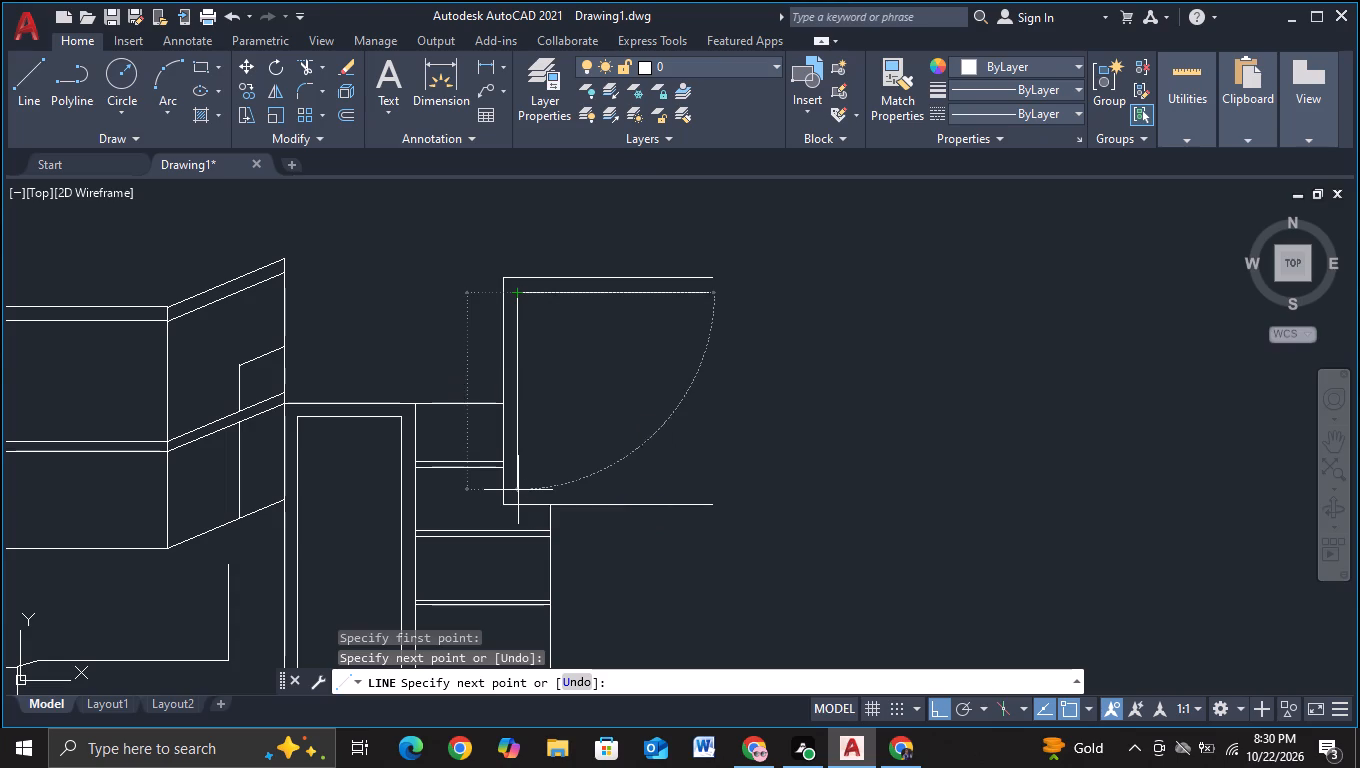
{"action": "left_click", "coordinate": [711, 489]}
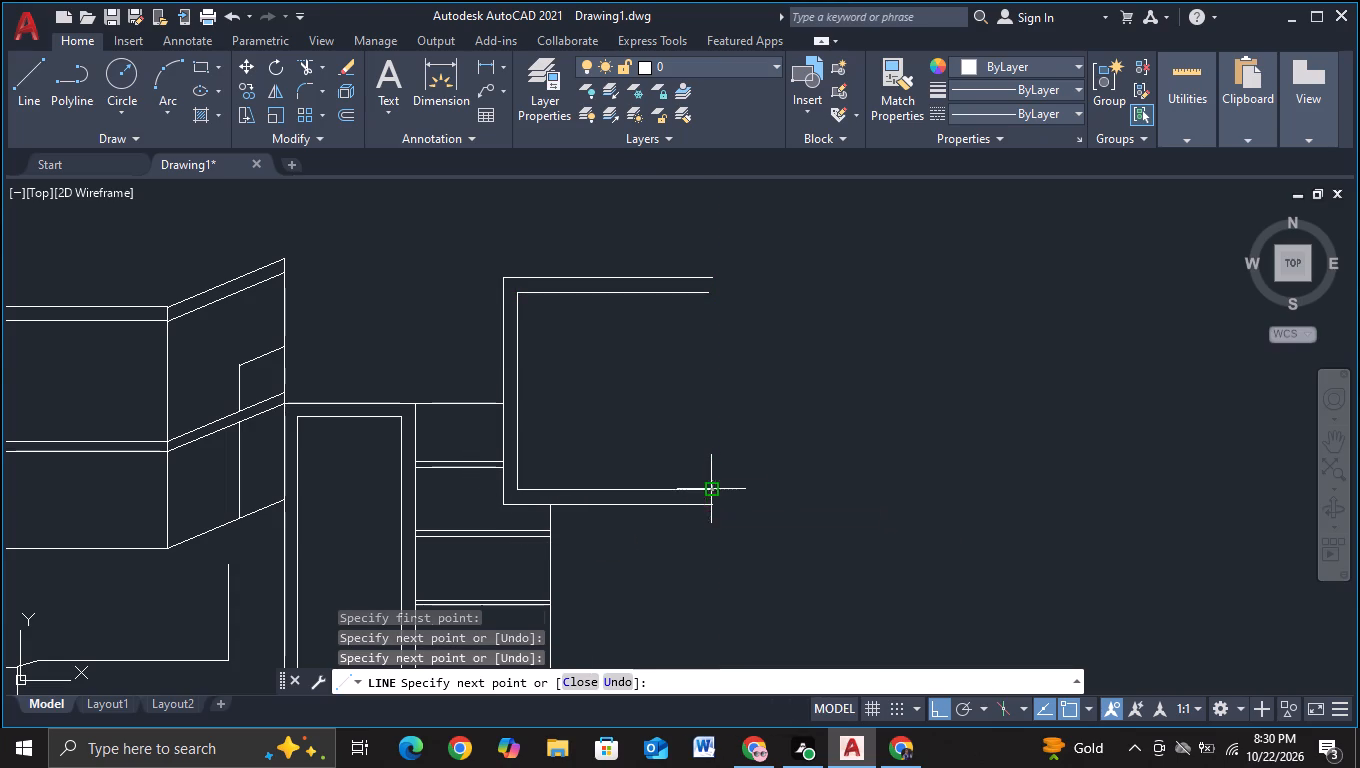
{"action": "key", "text": "Escape"}
Draw a vertical line from the top of the banded panel's right edge up through the open frame, past its top.
{"action": "scroll", "coordinate": [836, 449], "scroll_direction": "down", "scroll_amount": 1}
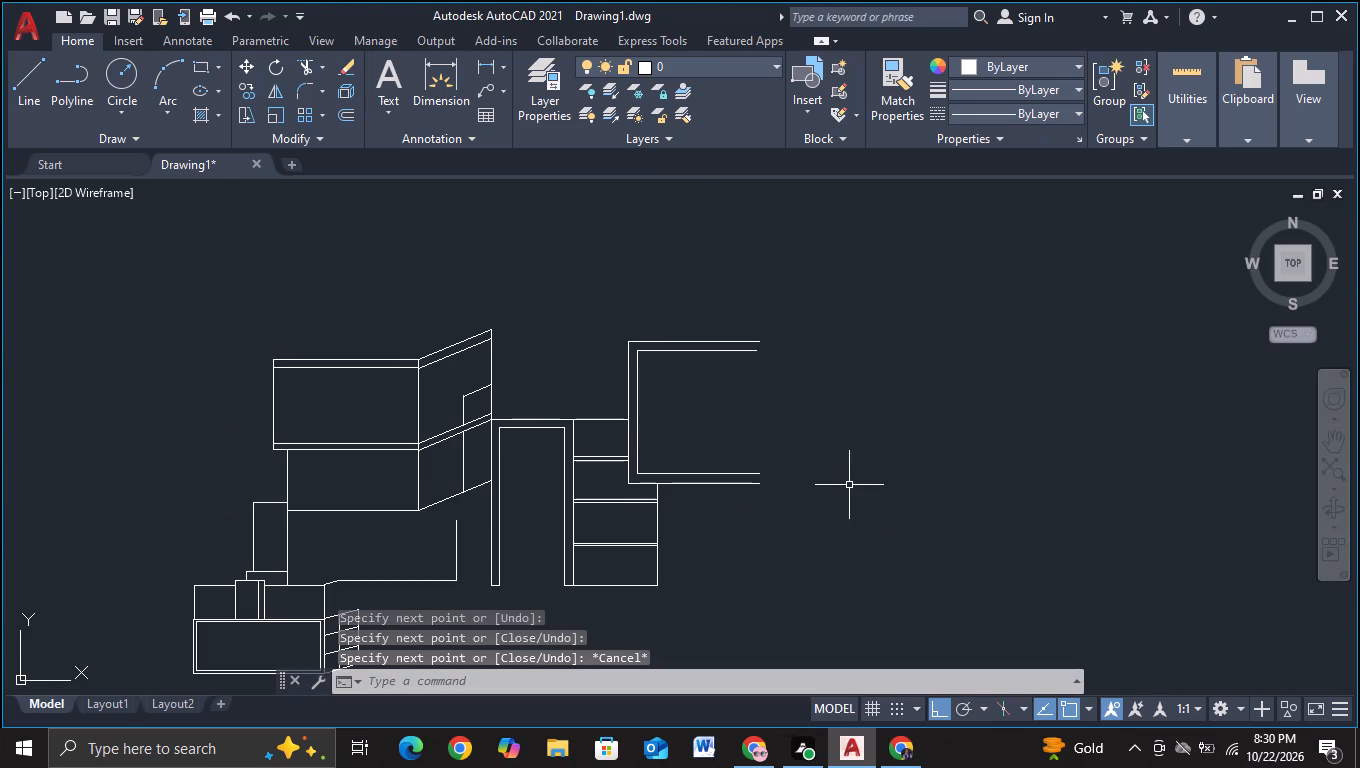
{"action": "scroll", "coordinate": [849, 482], "scroll_direction": "down", "scroll_amount": 1}
{"action": "middle_click_drag", "start_coordinate": [849, 482], "coordinate": [848, 478]}
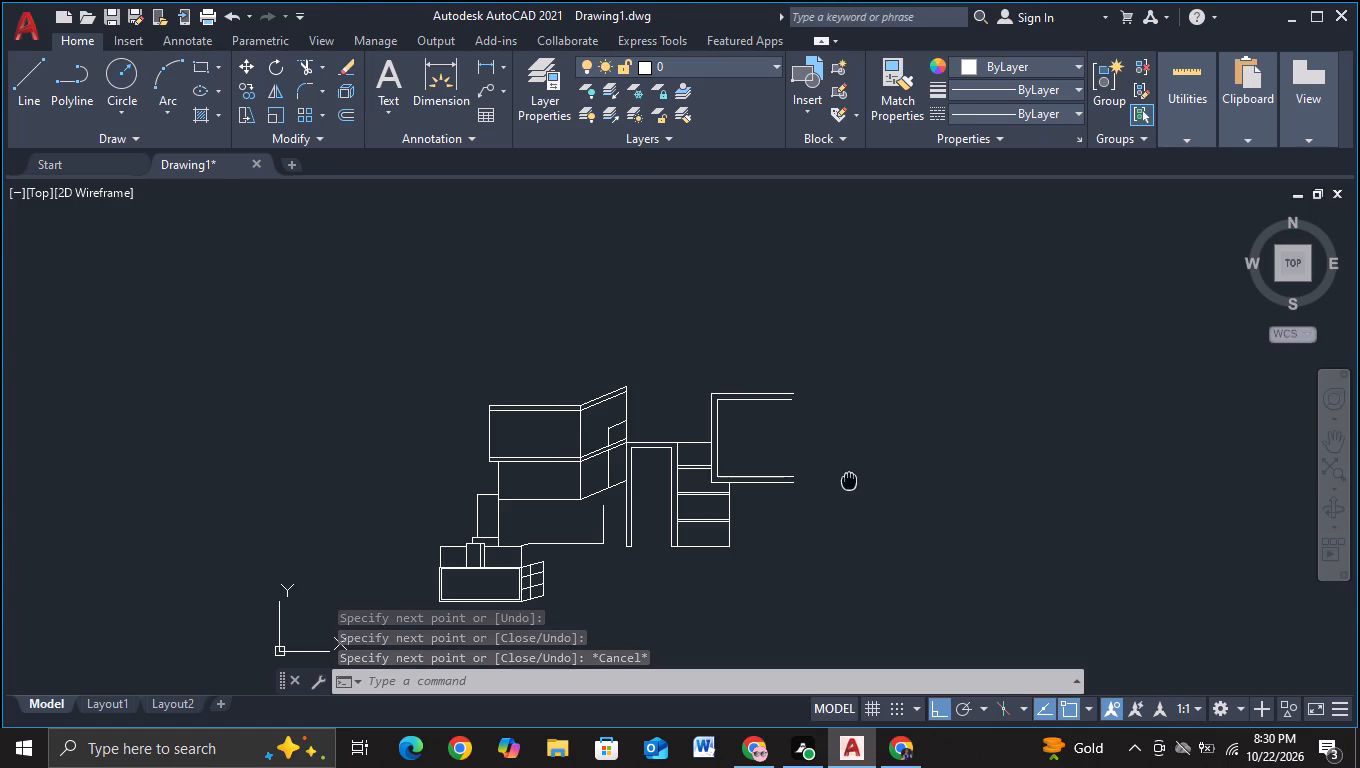
{"action": "middle_click_drag", "start_coordinate": [848, 478], "coordinate": [818, 441]}
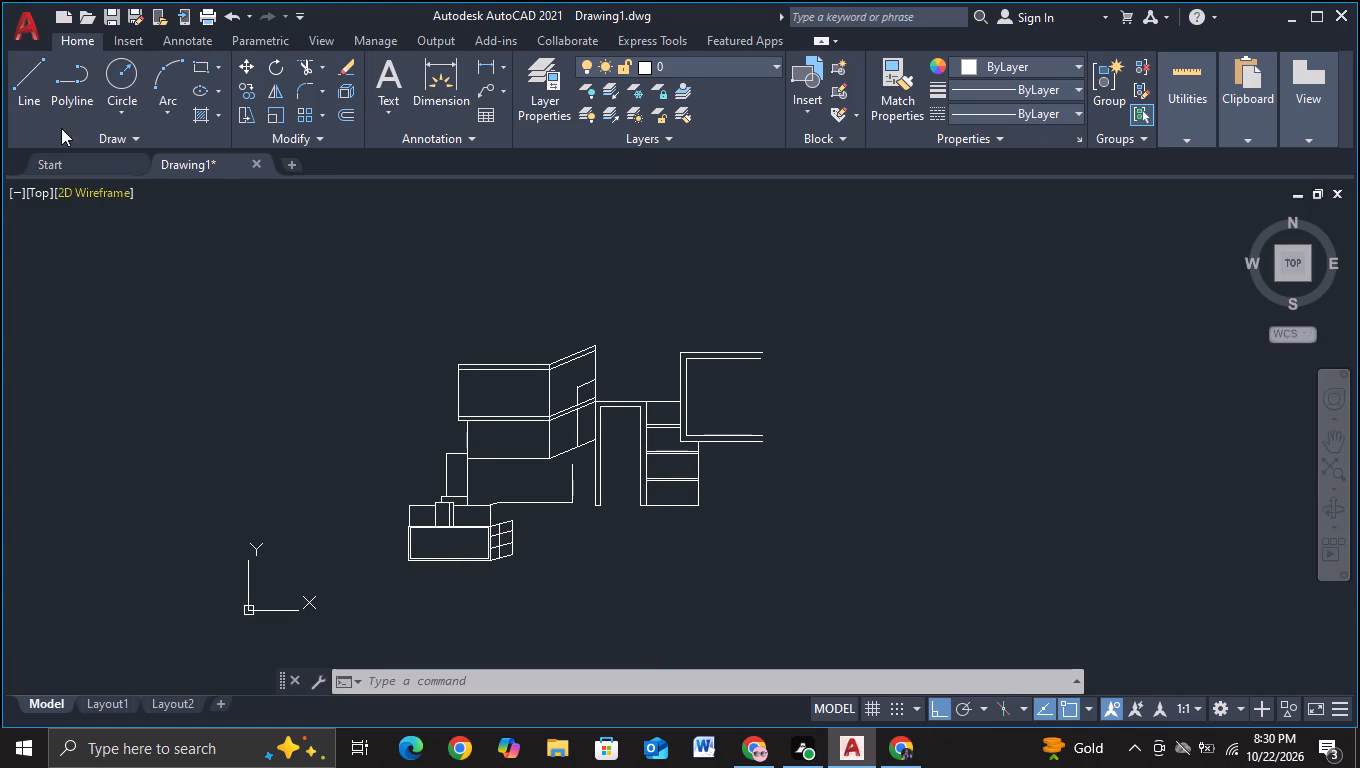
{"action": "left_click", "coordinate": [14, 99]}
{"action": "scroll", "coordinate": [752, 366], "scroll_direction": "up", "scroll_amount": 1}
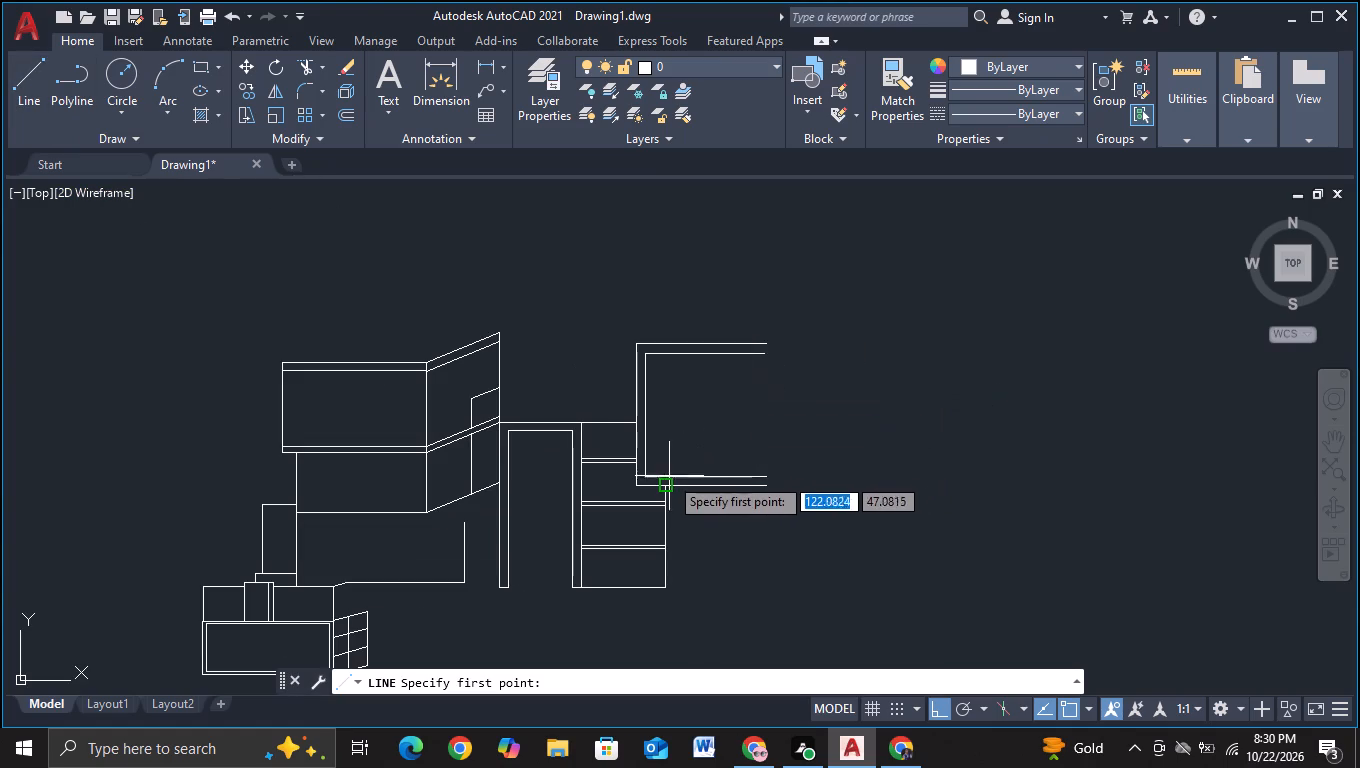
{"action": "left_click", "coordinate": [668, 479]}
{"action": "left_click", "coordinate": [652, 294]}
{"action": "key", "text": "Escape"}
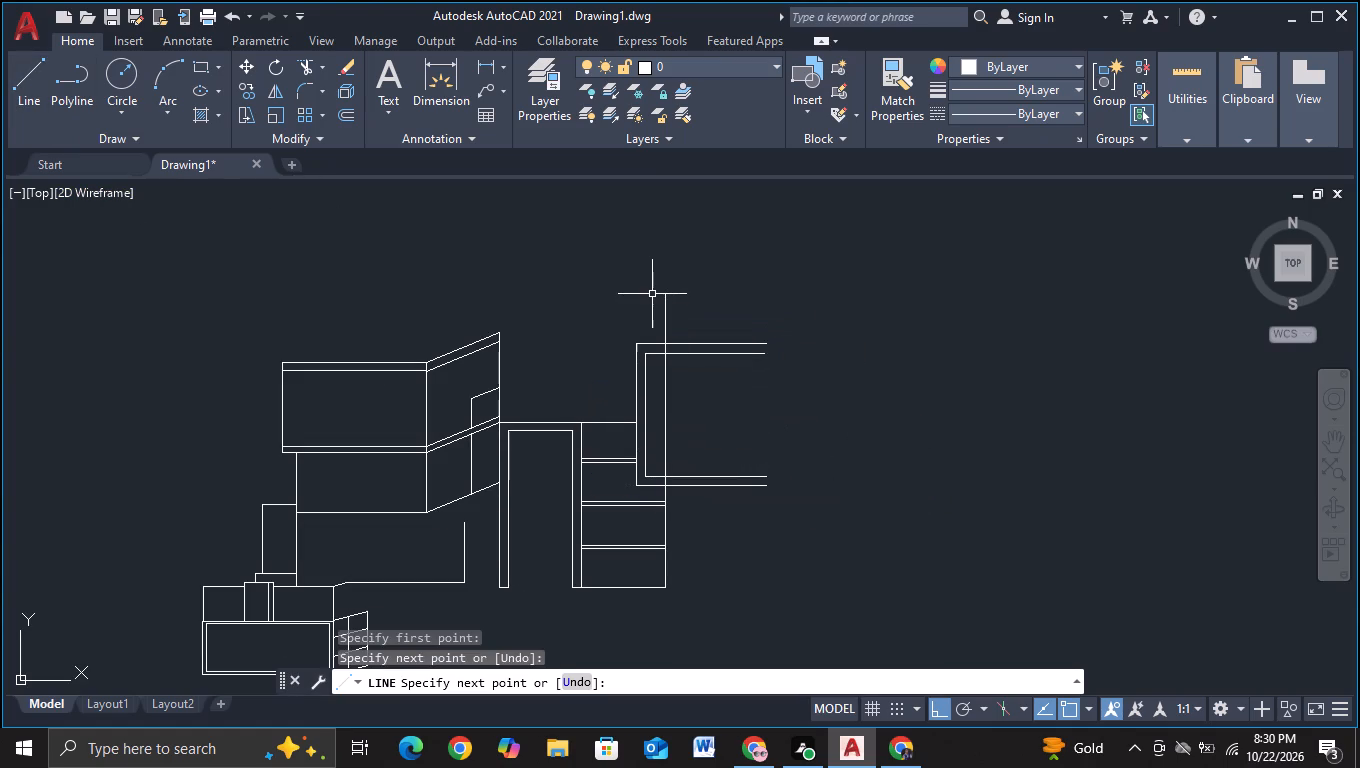
{"action": "key", "text": "Escape"}
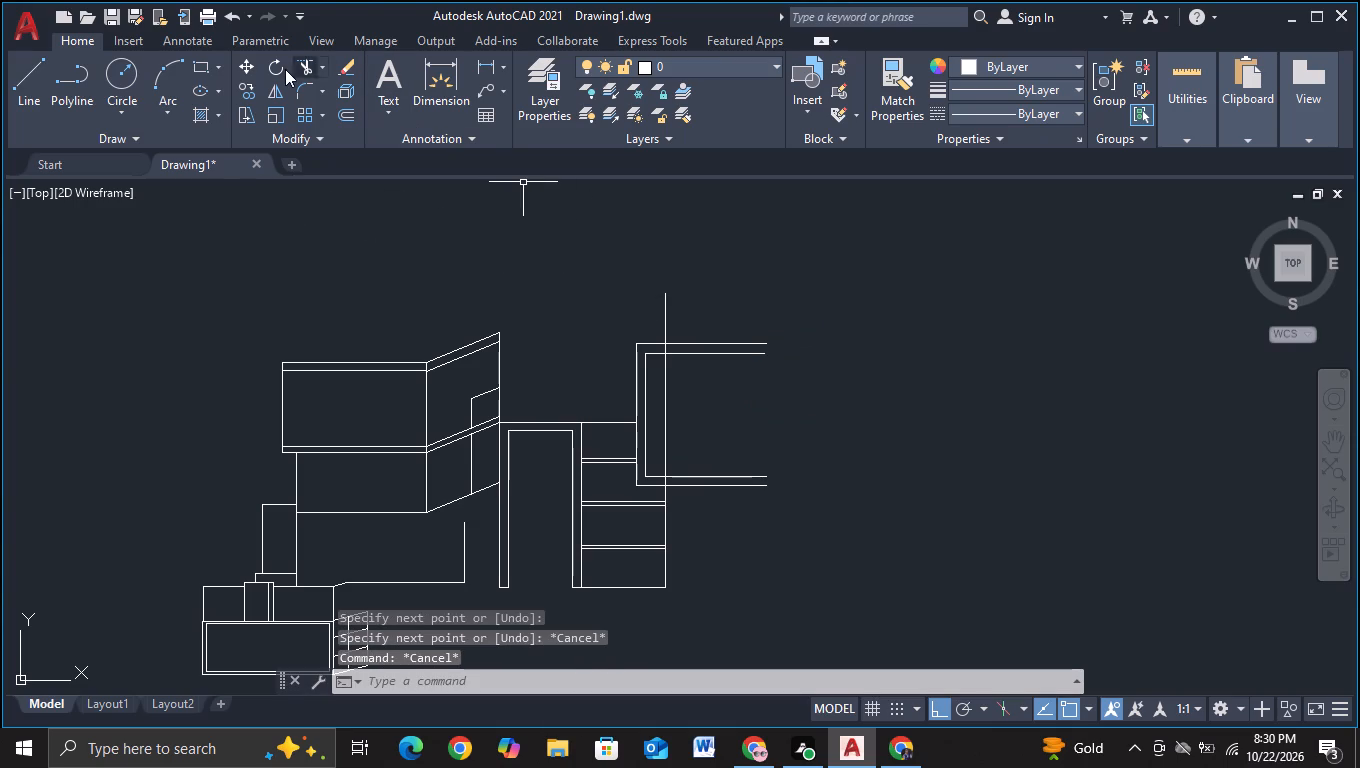
Trim the vertical line above the frame and between its double outlines, keeping only the part inside the inner outline.
{"action": "left_click", "coordinate": [298, 66]}
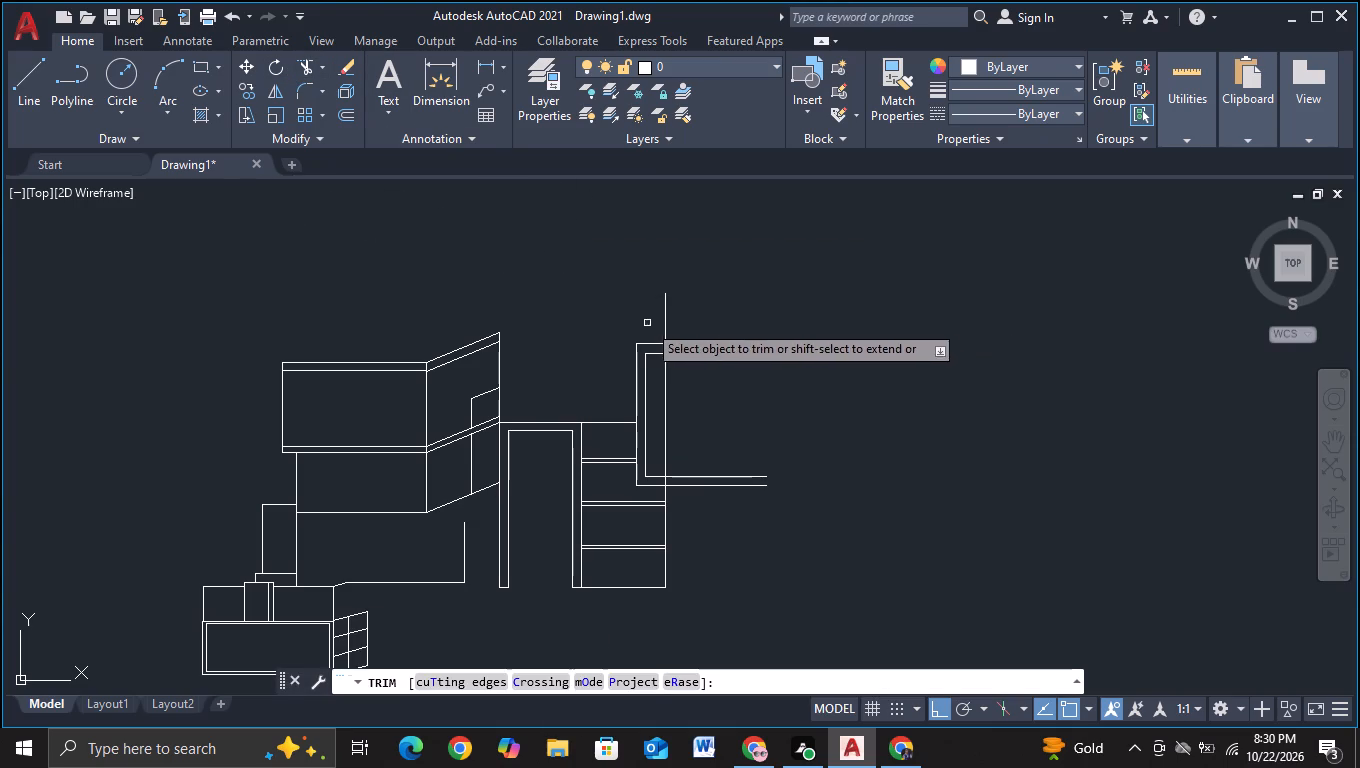
{"action": "left_click_drag", "start_coordinate": [644, 320], "coordinate": [707, 309]}
{"action": "scroll", "coordinate": [693, 329], "scroll_direction": "up", "scroll_amount": 2}
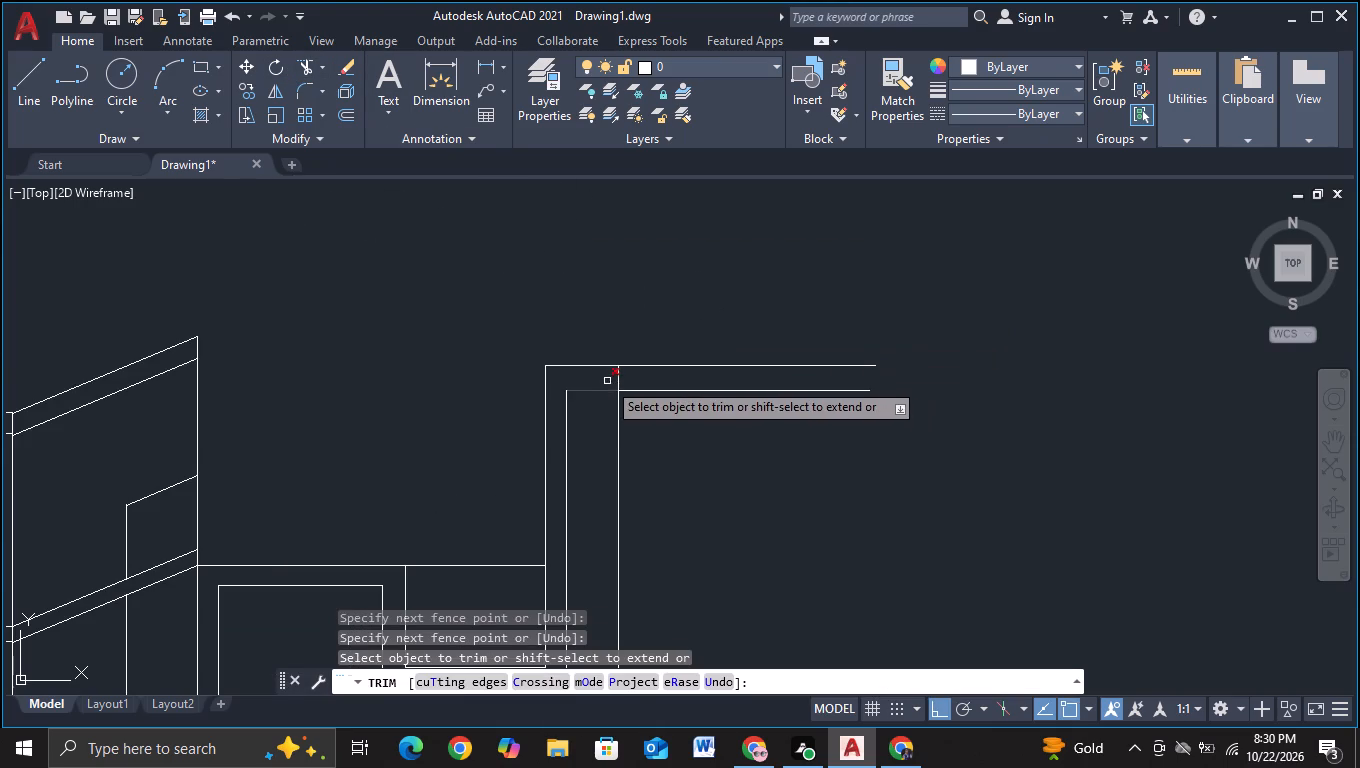
{"action": "left_click_drag", "start_coordinate": [607, 380], "coordinate": [672, 380]}
{"action": "scroll", "coordinate": [709, 510], "scroll_direction": "down", "scroll_amount": 1}
{"action": "middle_click_drag", "start_coordinate": [710, 513], "coordinate": [720, 311]}
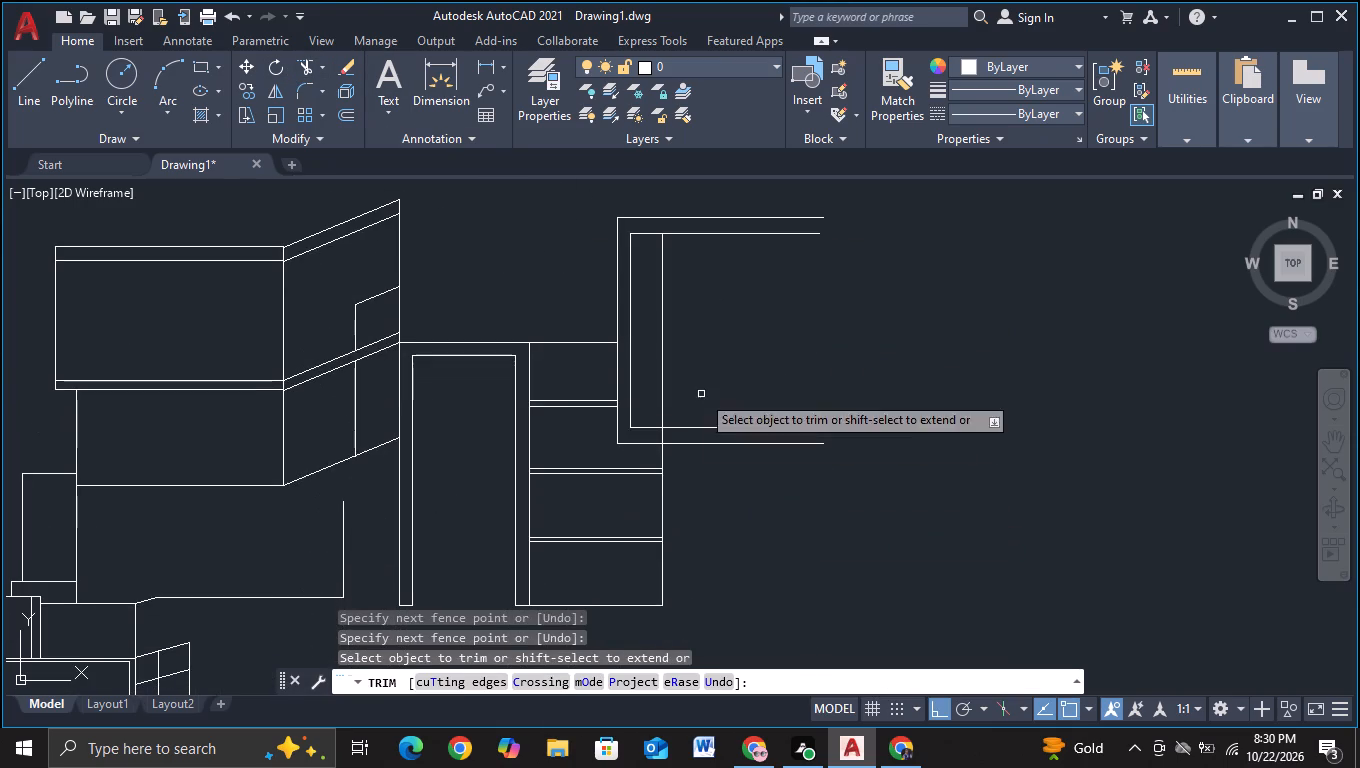
{"action": "left_click_drag", "start_coordinate": [650, 437], "coordinate": [685, 434]}
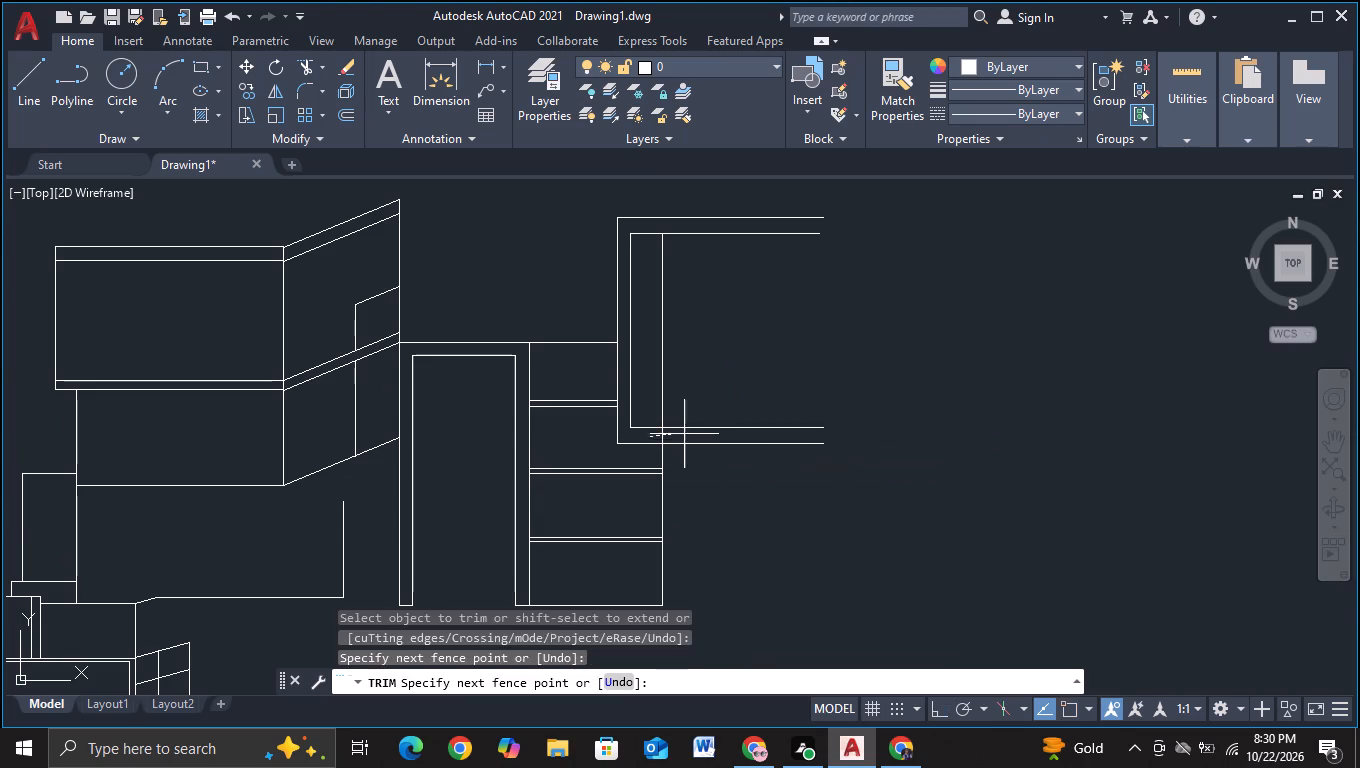
{"action": "left_click_drag", "start_coordinate": [685, 434], "coordinate": [686, 433]}
{"action": "key", "text": "Escape"}
Copy the vertical line inside the frame about 2.7 to the right.
{"action": "left_click", "coordinate": [660, 363]}
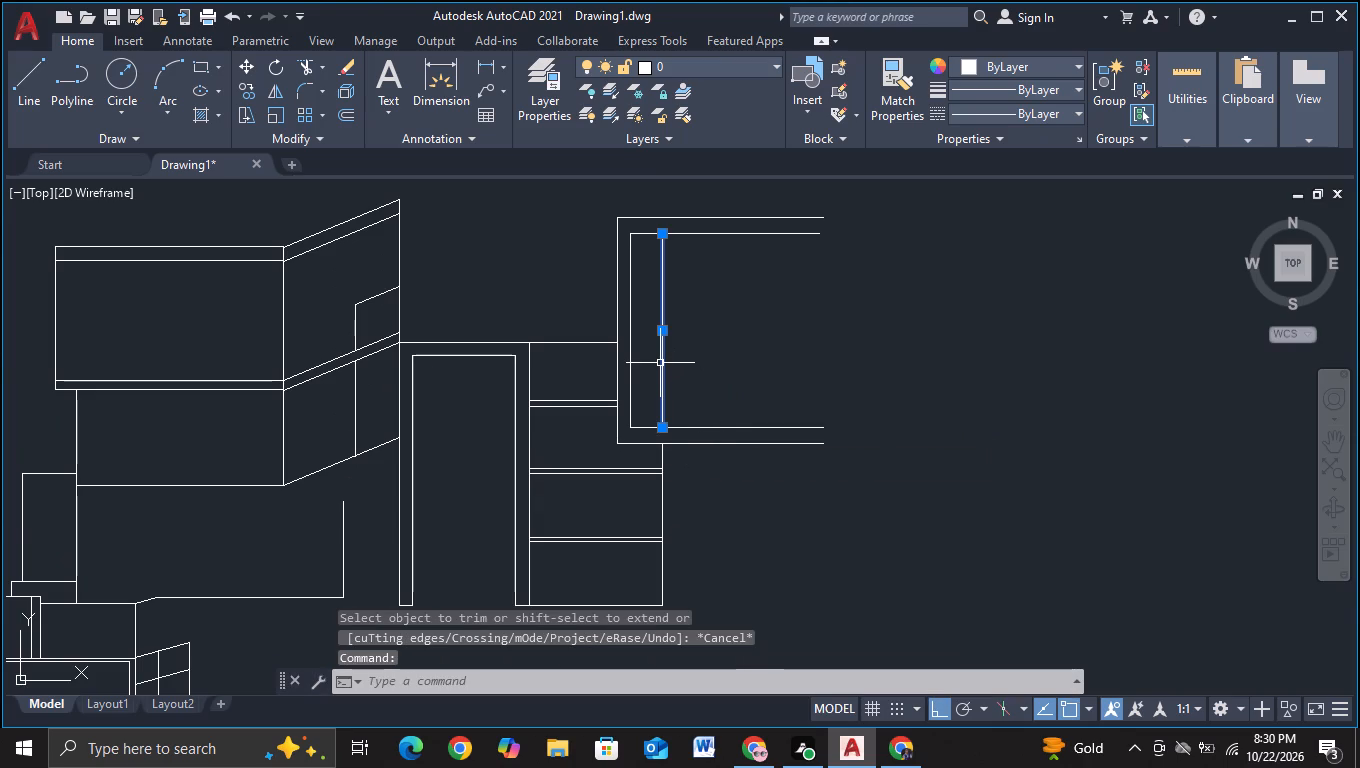
{"action": "key", "text": "c"}
{"action": "left_click", "coordinate": [732, 425]}
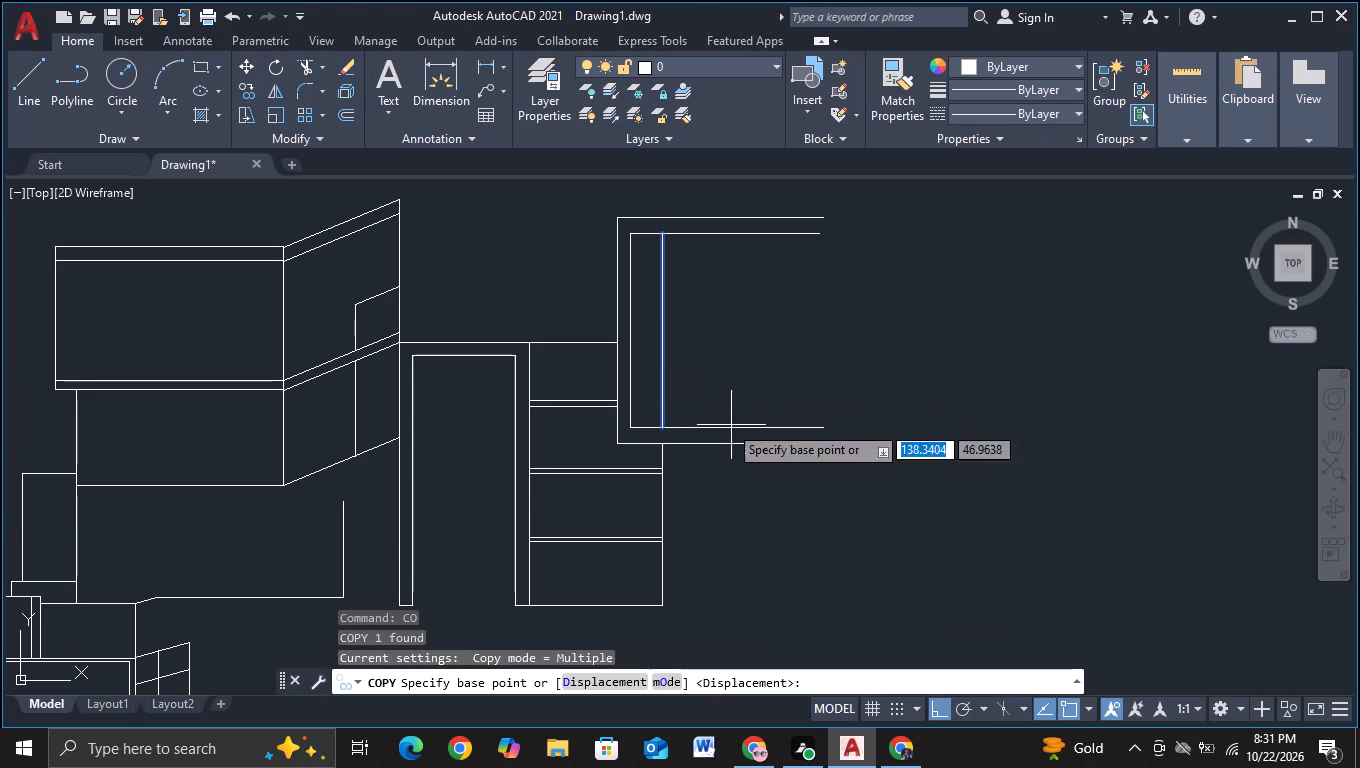
{"action": "left_click", "coordinate": [657, 357]}
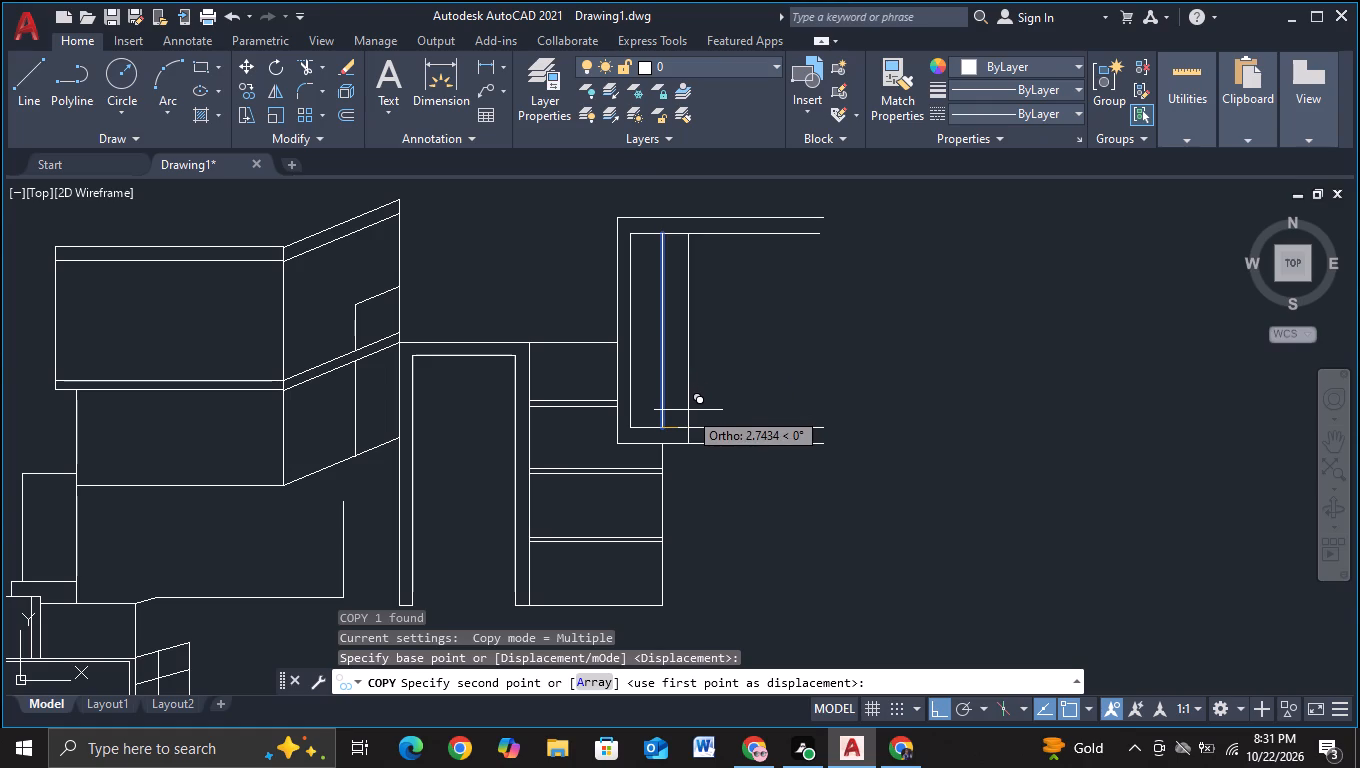
{"action": "left_click", "coordinate": [688, 410]}
{"action": "key", "text": "Escape"}
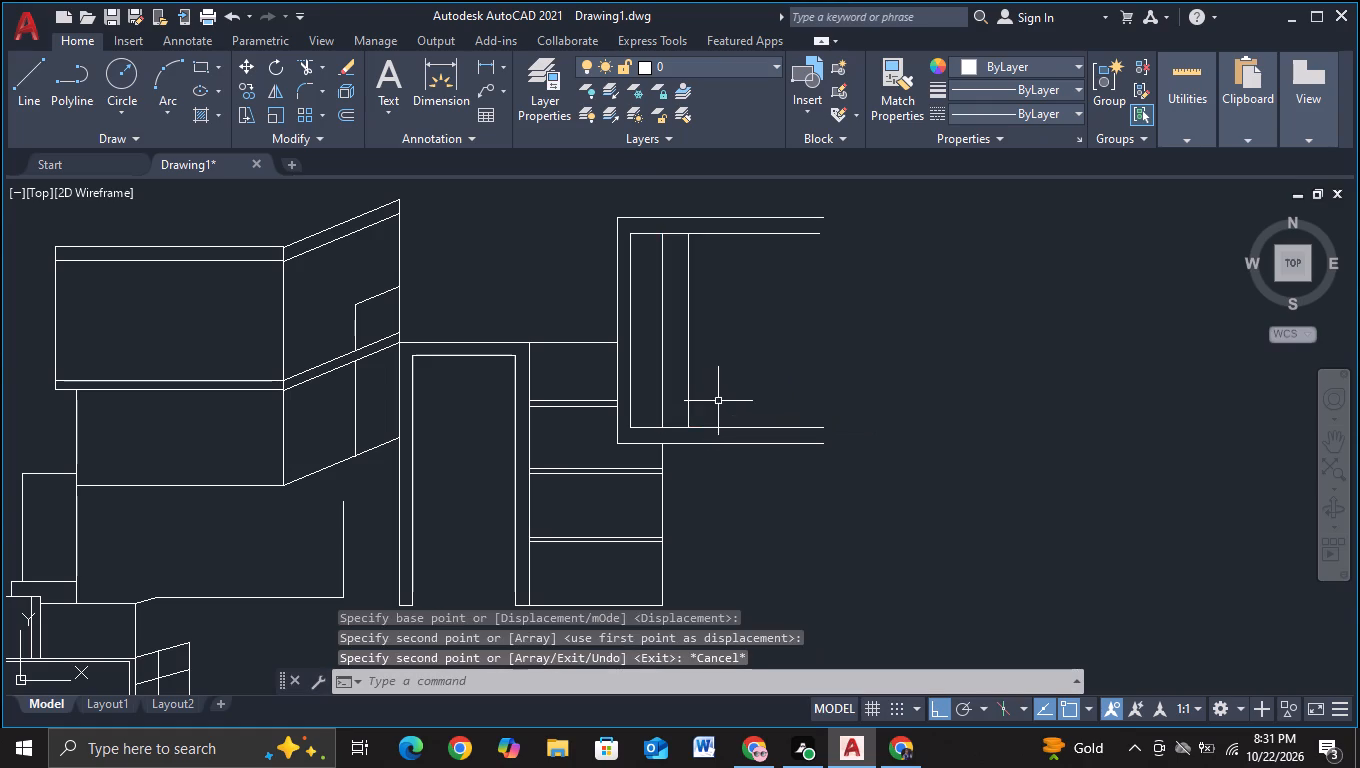
Delete the first of the two vertical lines inside the open double-outlined frame, keeping its copy.
{"action": "left_click", "coordinate": [660, 393]}
{"action": "key", "text": "Delete"}
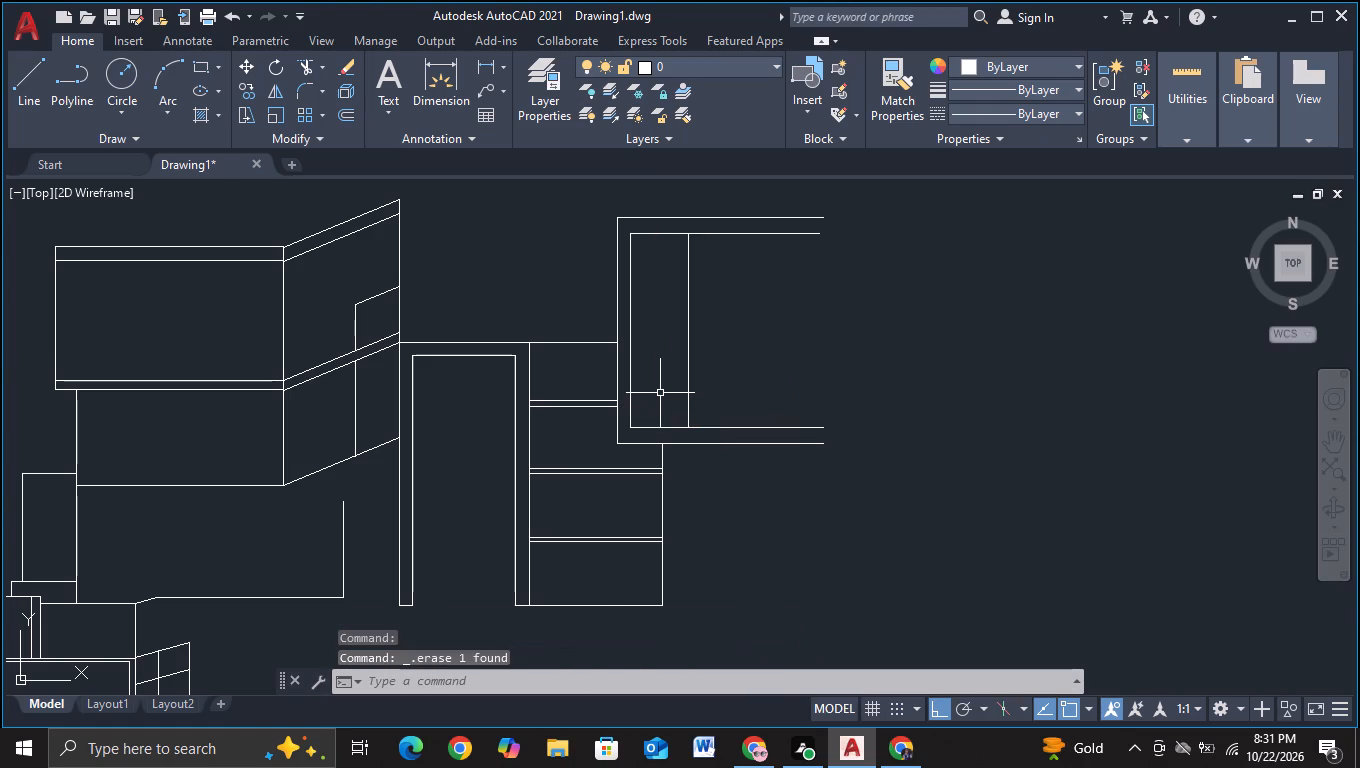
Copy the remaining vertical line inside the frame about 0.8 to the right, forming a narrow double divider.
{"action": "left_click", "coordinate": [687, 372]}
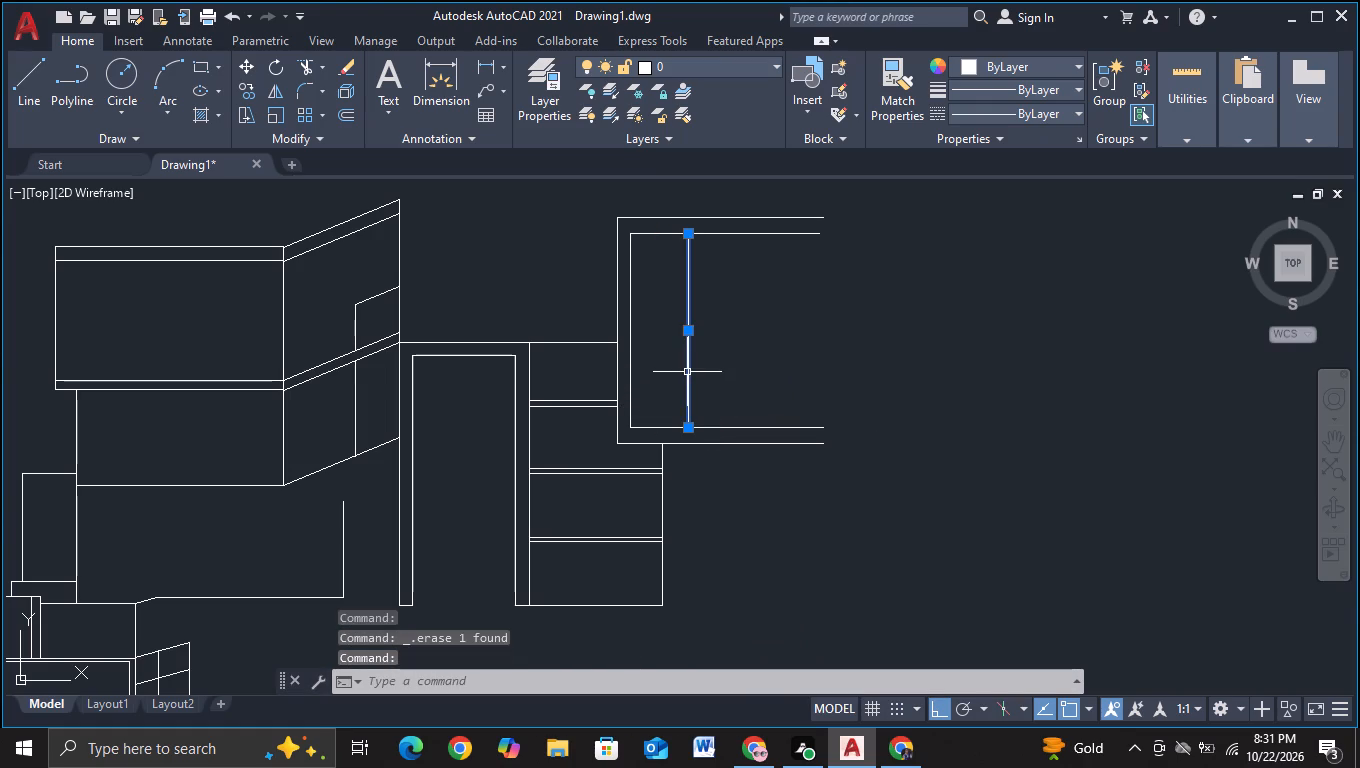
{"action": "key", "text": "c"}
{"action": "left_click", "coordinate": [782, 443]}
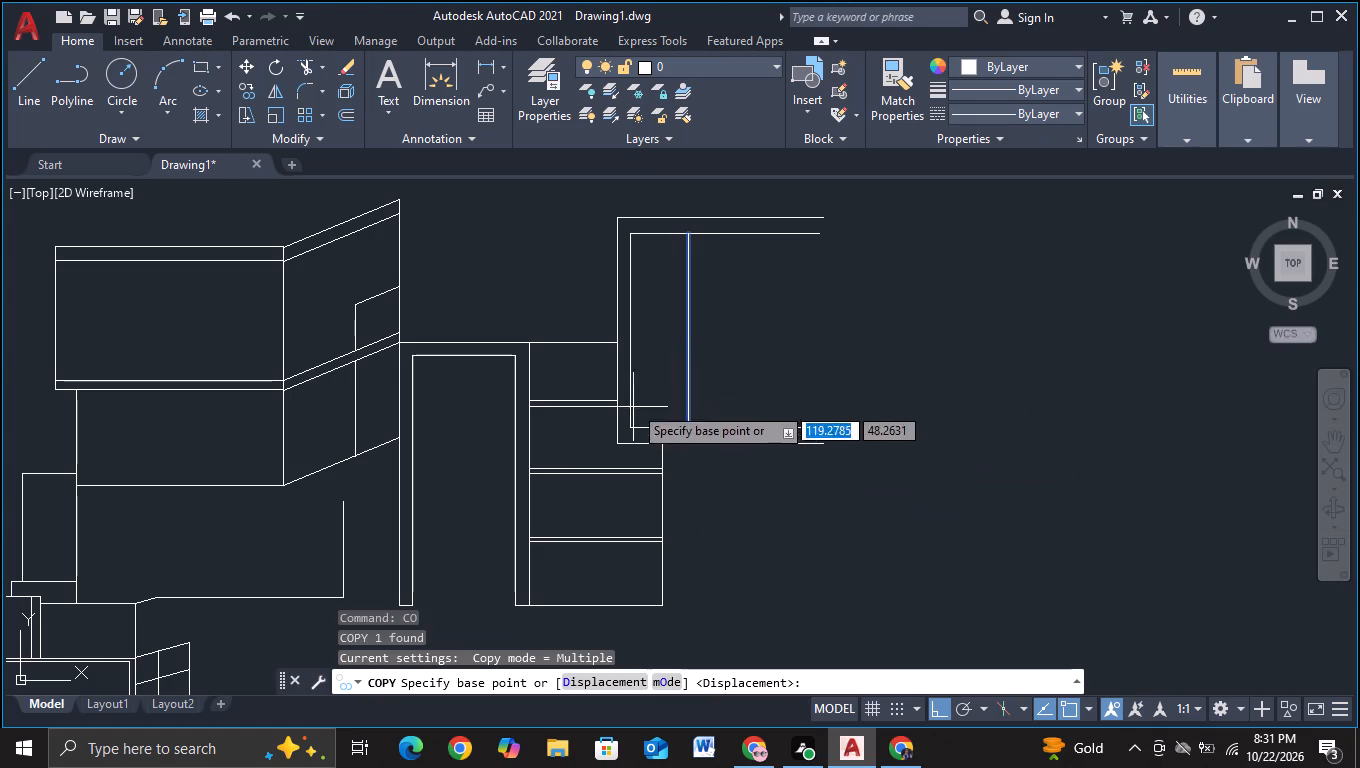
{"action": "left_click", "coordinate": [691, 384]}
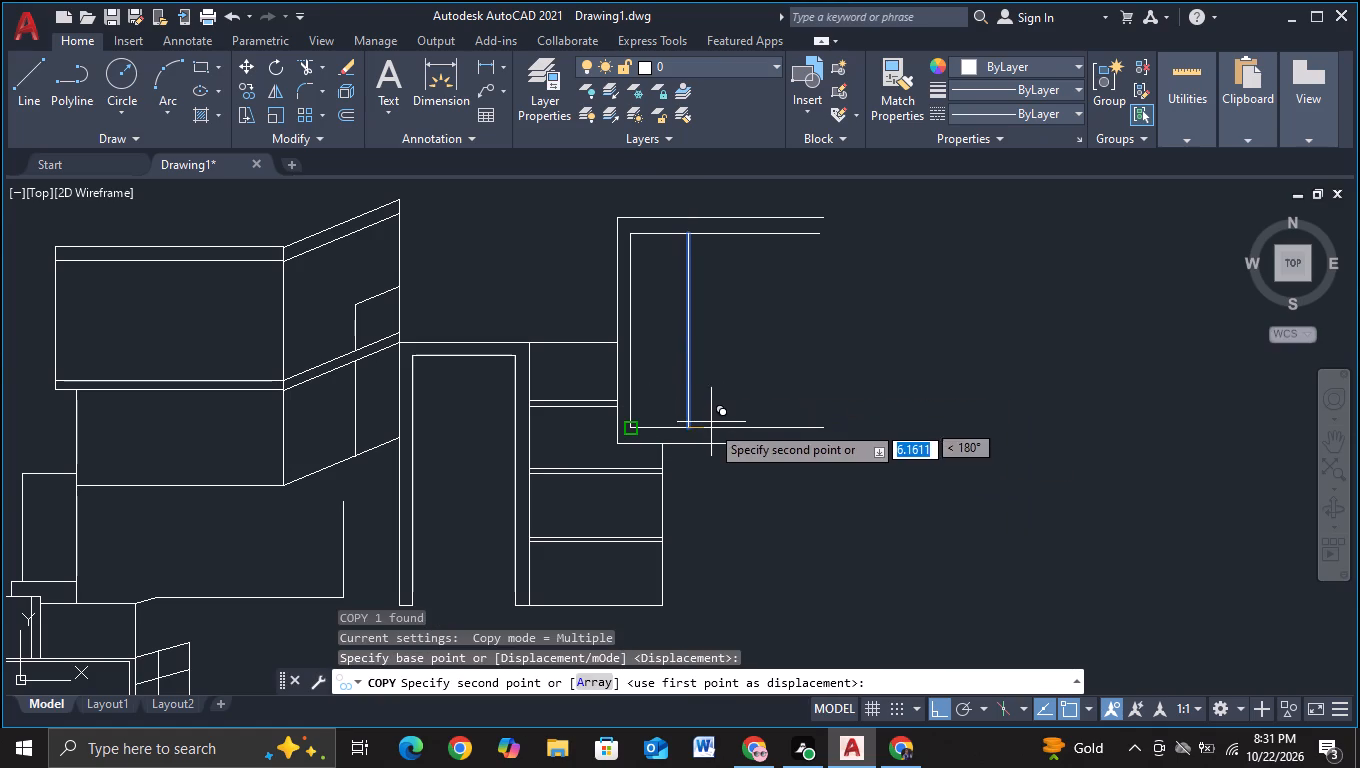
{"action": "scroll", "coordinate": [709, 424], "scroll_direction": "up", "scroll_amount": 2}
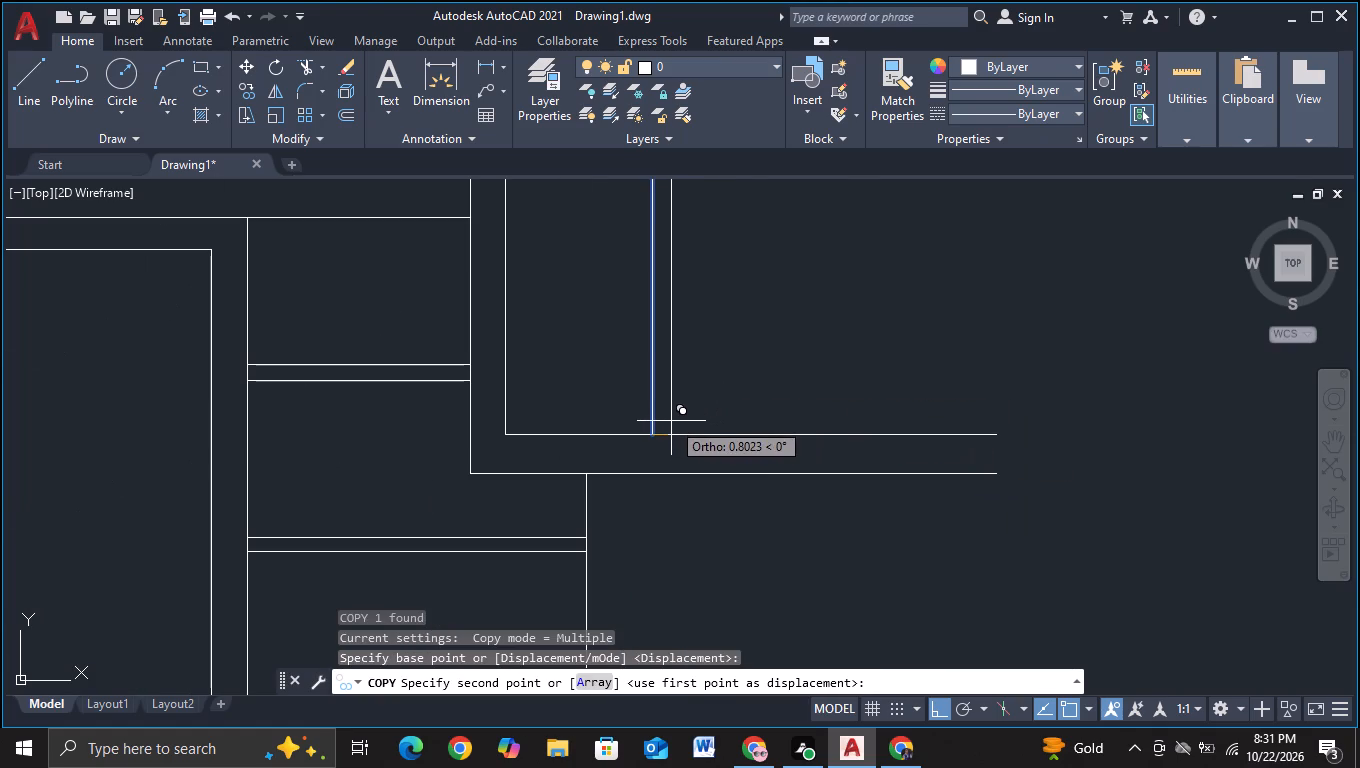
{"action": "left_click", "coordinate": [671, 421]}
{"action": "key", "text": "Escape"}
Copy the double divider twice to the right, once midway across the frame and once about 15 away at its open end.
{"action": "left_click_drag", "start_coordinate": [726, 357], "coordinate": [709, 358]}
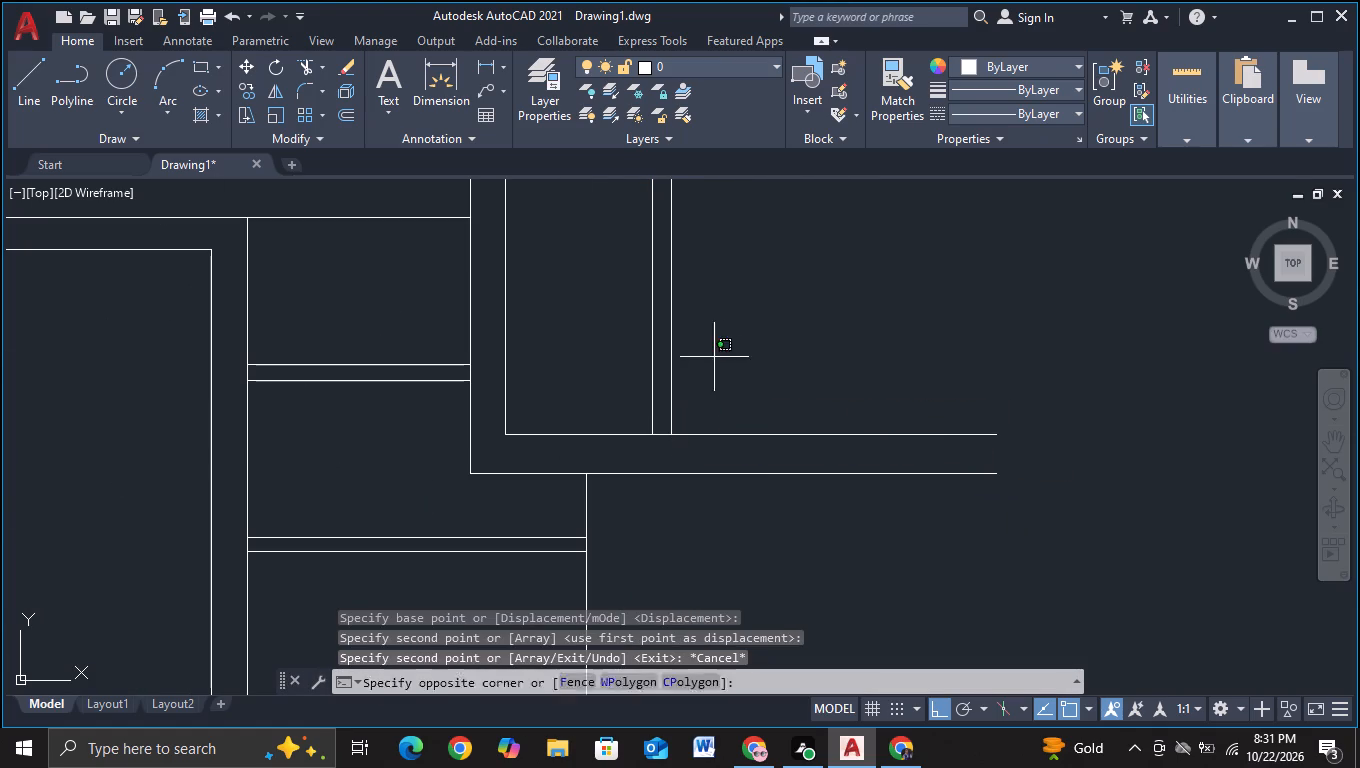
{"action": "left_click_drag", "start_coordinate": [709, 358], "coordinate": [558, 377]}
{"action": "scroll", "coordinate": [663, 358], "scroll_direction": "down", "scroll_amount": 2}
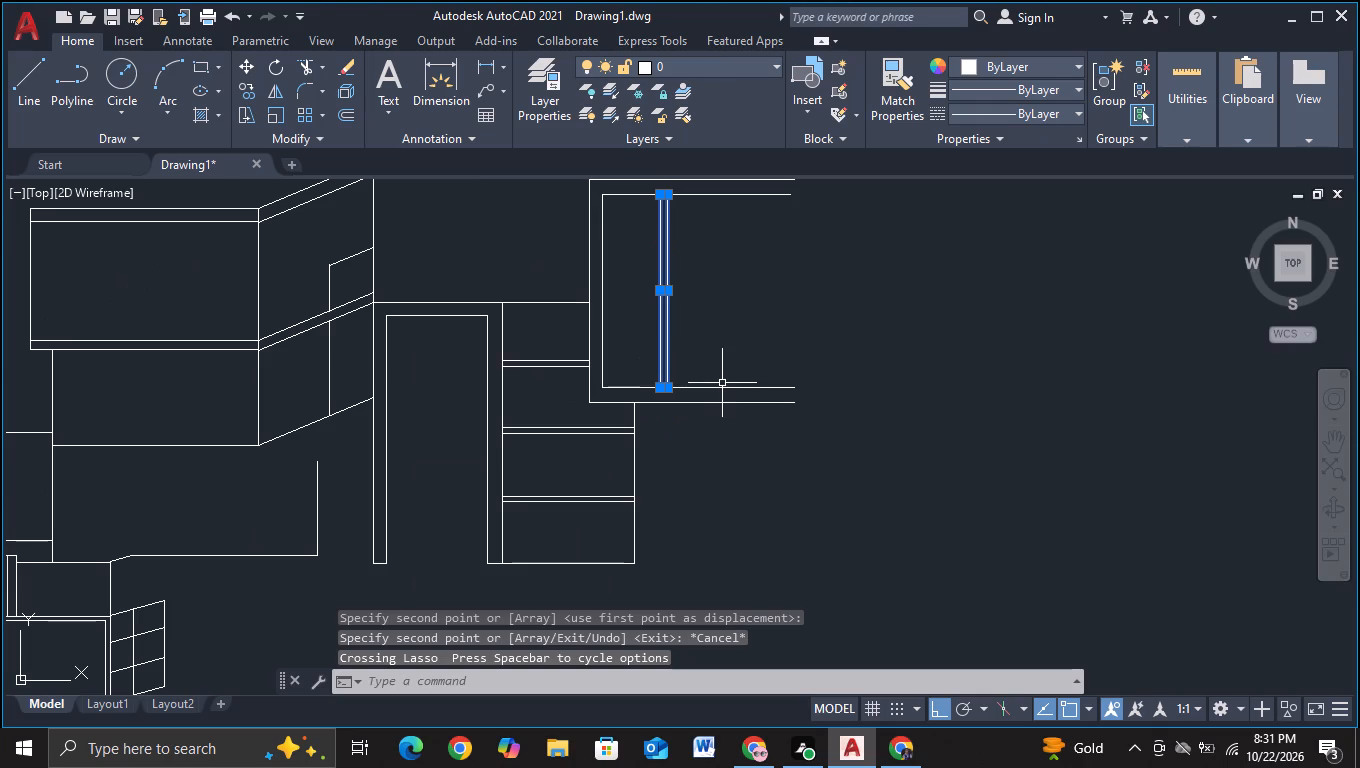
{"action": "key", "text": "c"}
{"action": "left_click", "coordinate": [788, 449]}
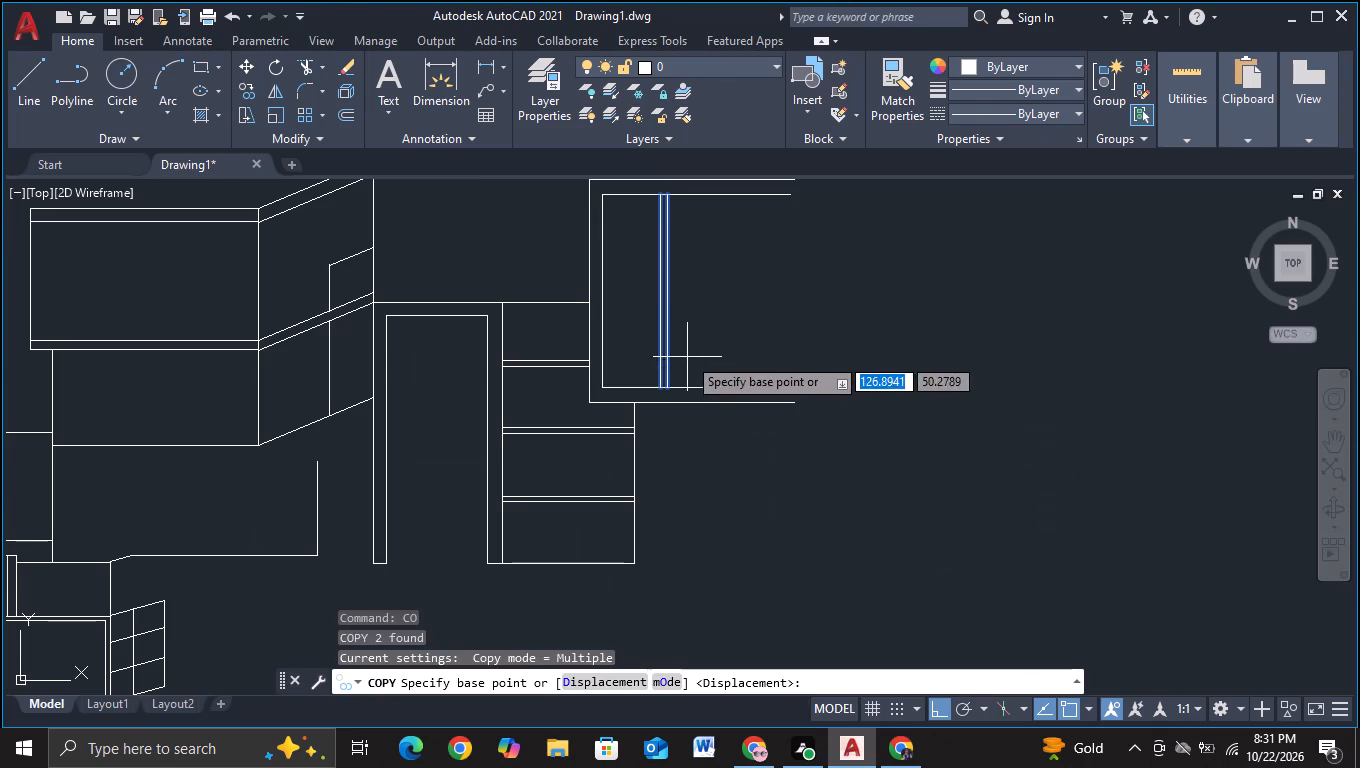
{"action": "left_click", "coordinate": [663, 336]}
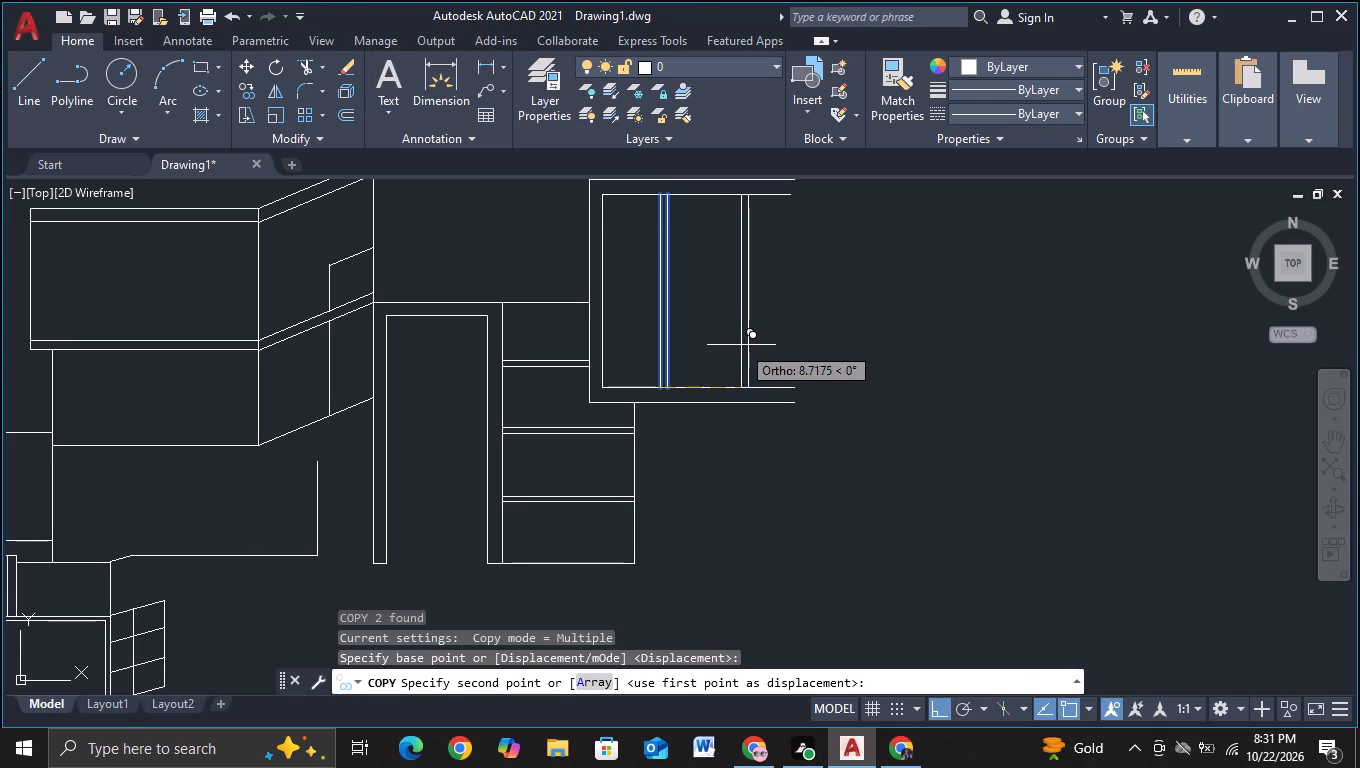
{"action": "left_click", "coordinate": [732, 346]}
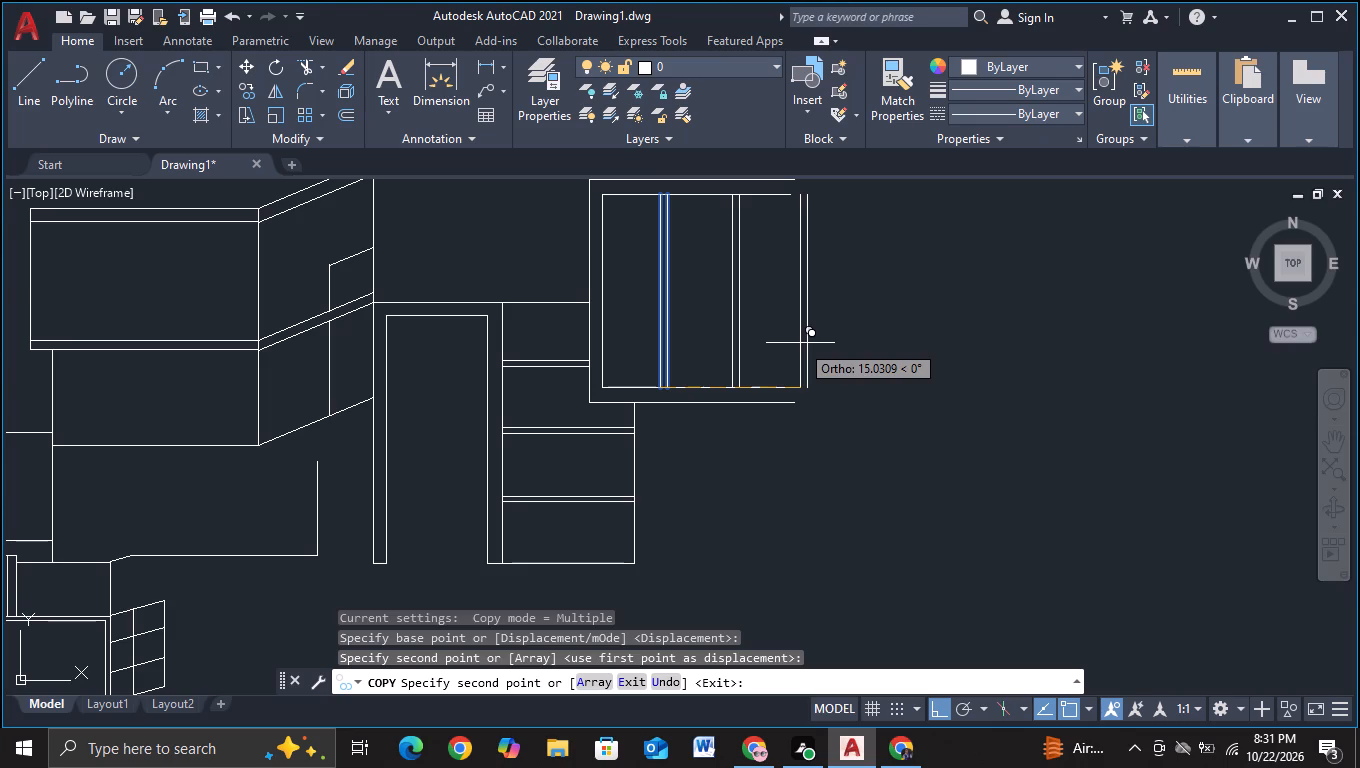
{"action": "left_click", "coordinate": [800, 343]}
{"action": "key", "text": "Escape"}
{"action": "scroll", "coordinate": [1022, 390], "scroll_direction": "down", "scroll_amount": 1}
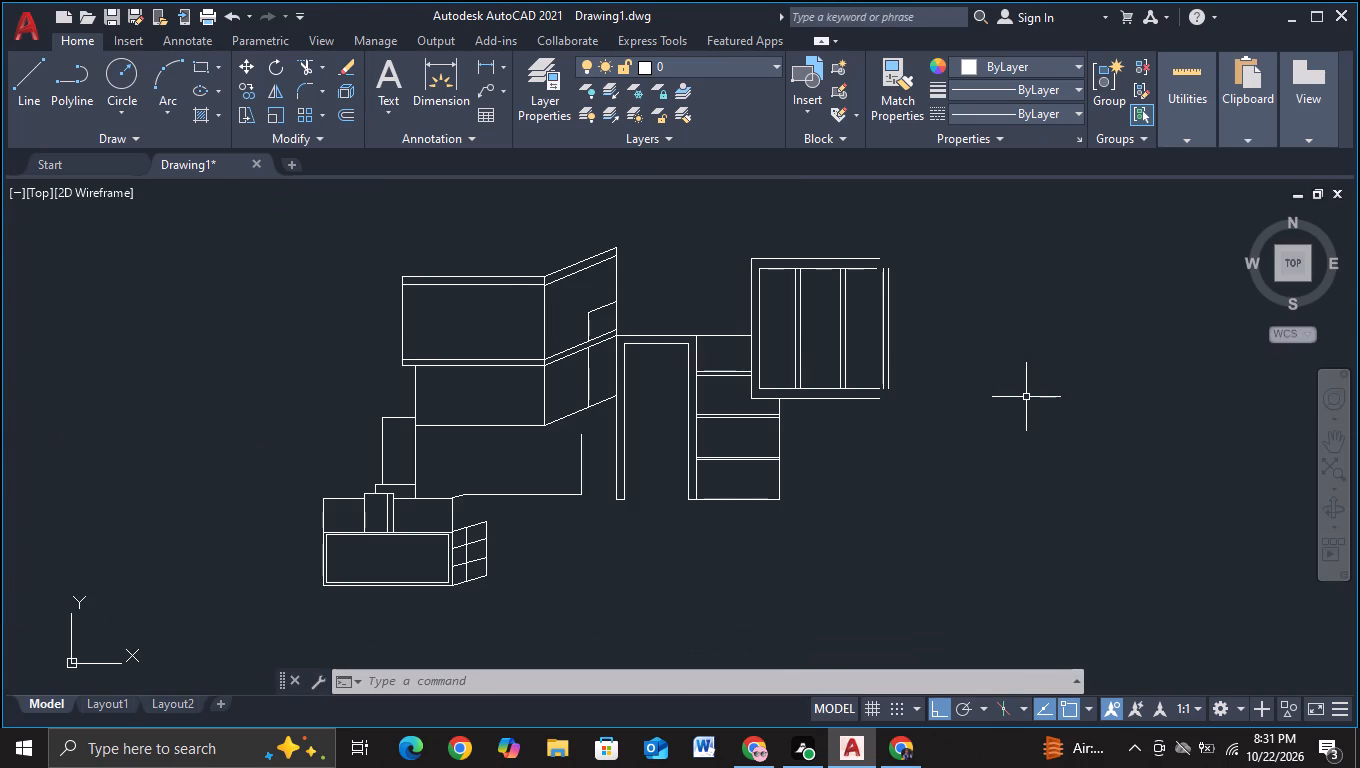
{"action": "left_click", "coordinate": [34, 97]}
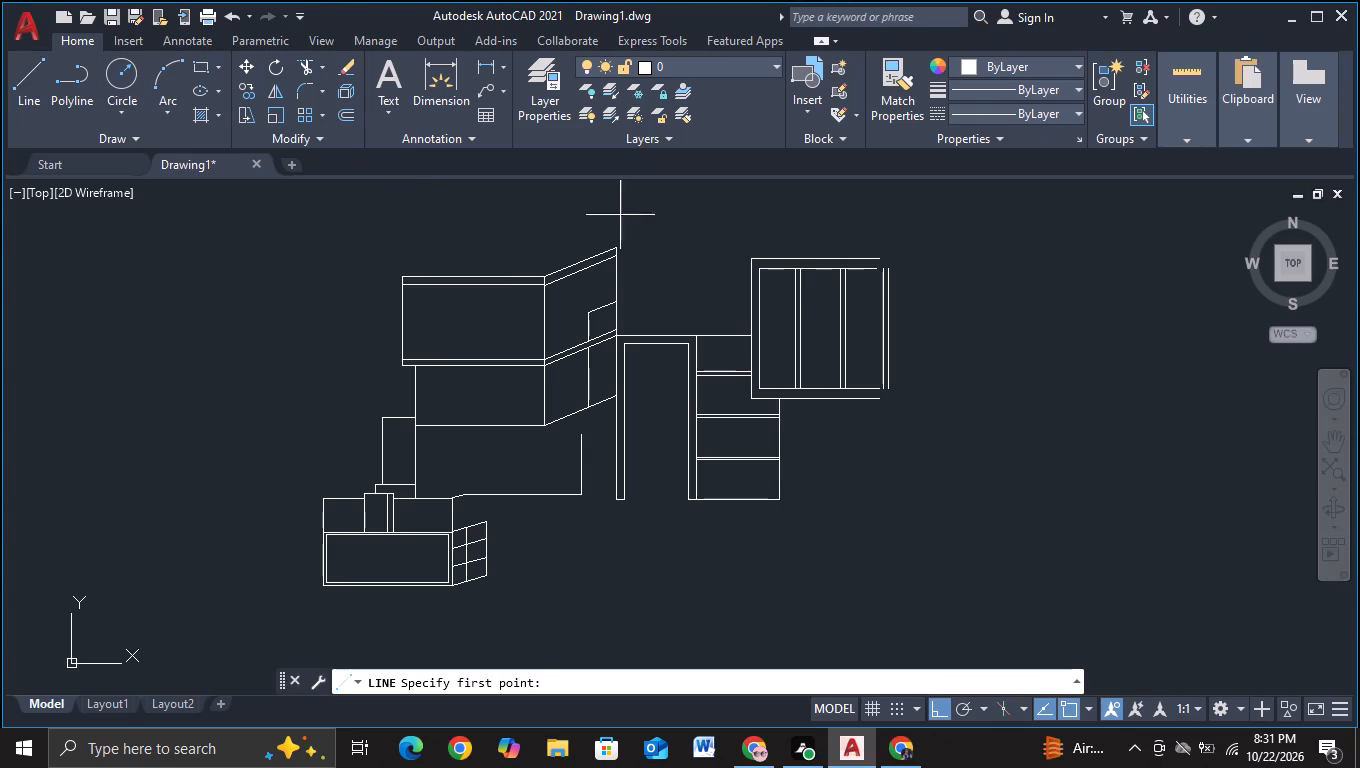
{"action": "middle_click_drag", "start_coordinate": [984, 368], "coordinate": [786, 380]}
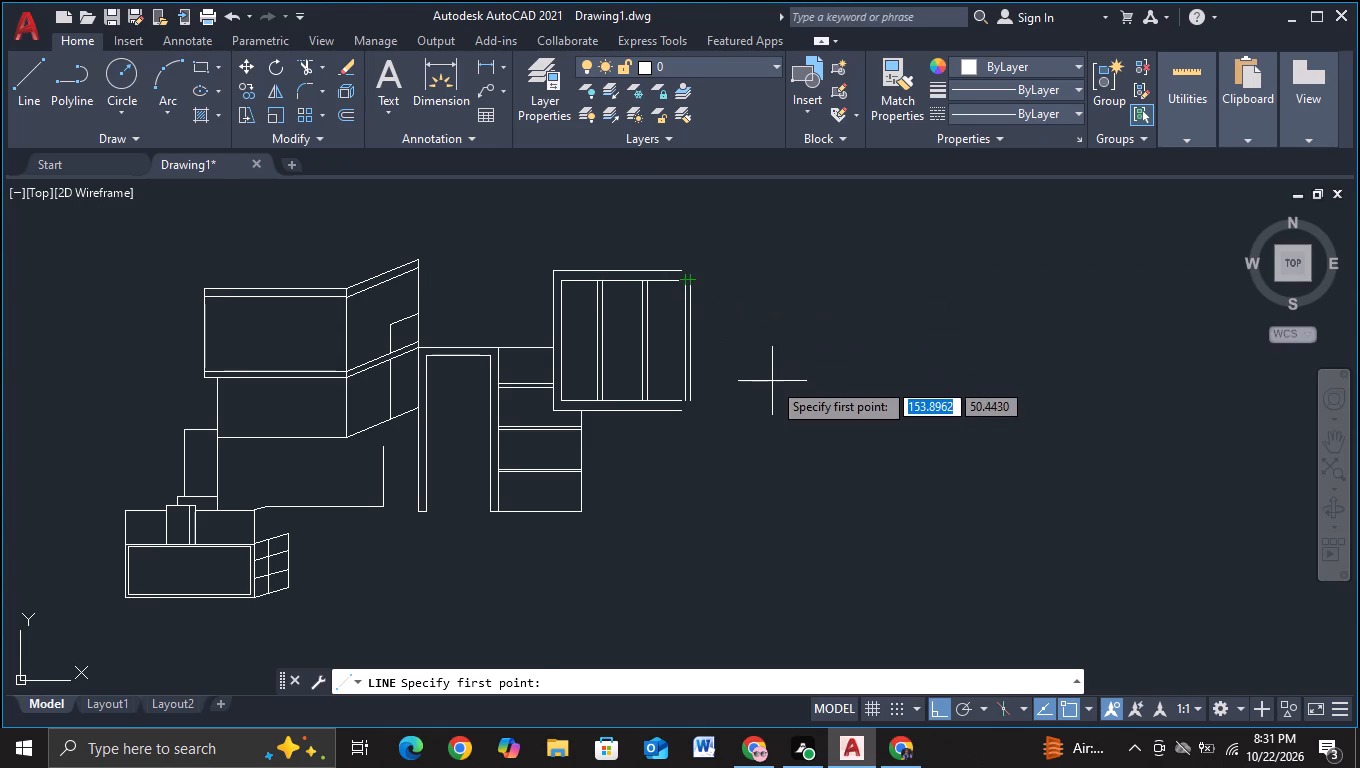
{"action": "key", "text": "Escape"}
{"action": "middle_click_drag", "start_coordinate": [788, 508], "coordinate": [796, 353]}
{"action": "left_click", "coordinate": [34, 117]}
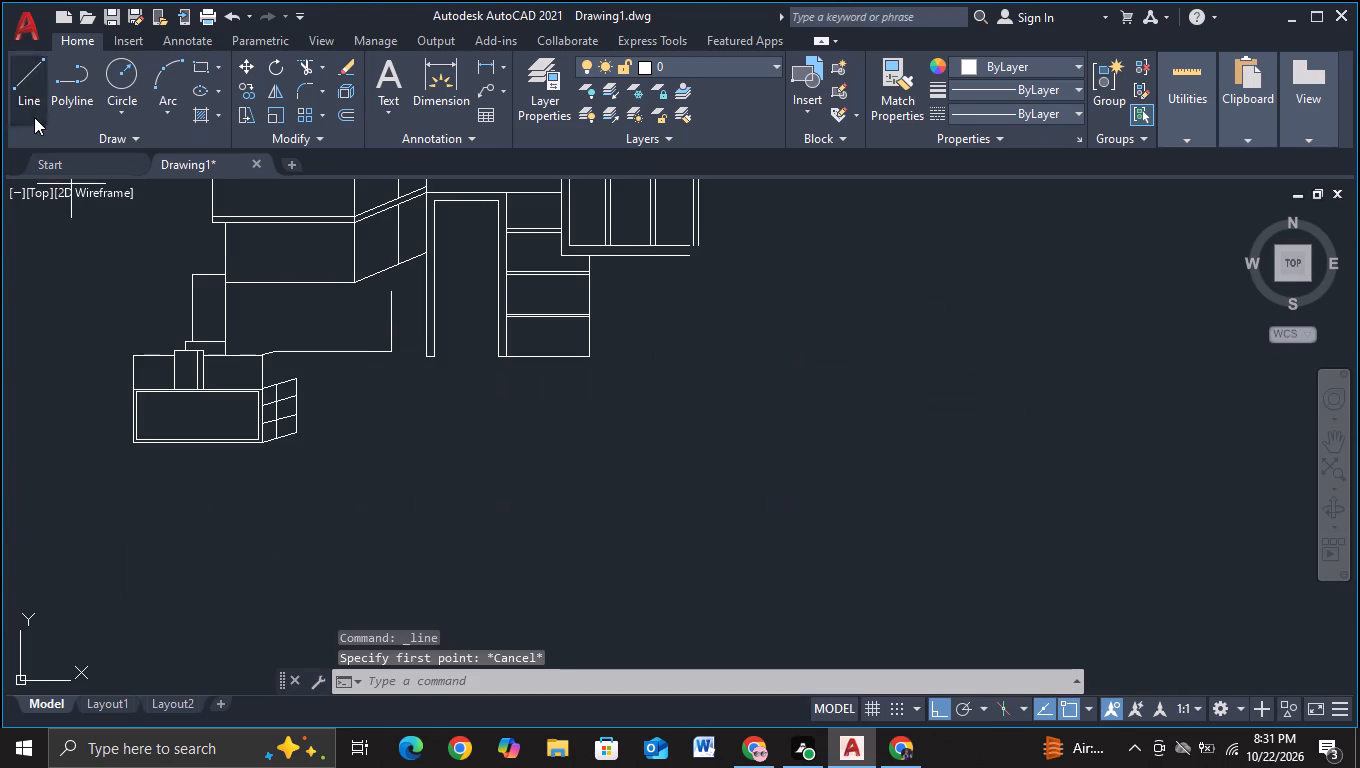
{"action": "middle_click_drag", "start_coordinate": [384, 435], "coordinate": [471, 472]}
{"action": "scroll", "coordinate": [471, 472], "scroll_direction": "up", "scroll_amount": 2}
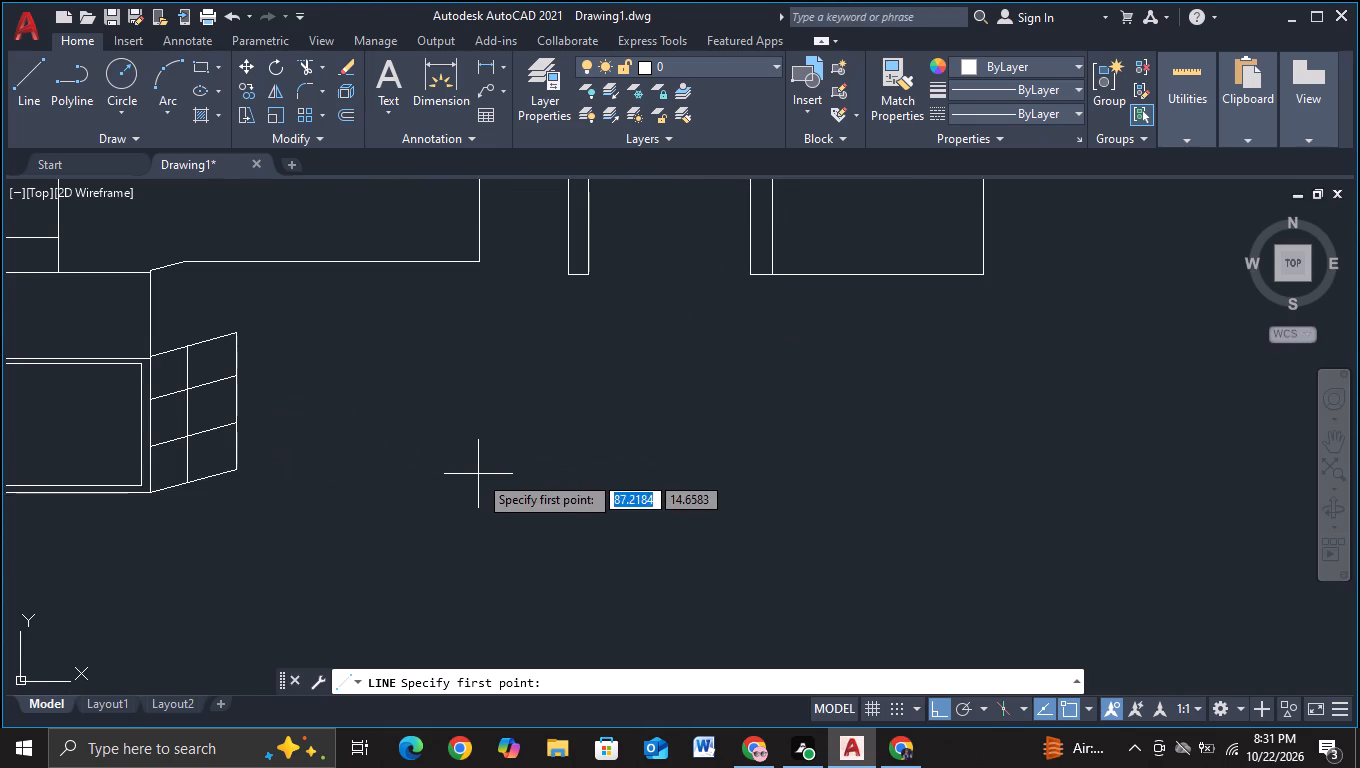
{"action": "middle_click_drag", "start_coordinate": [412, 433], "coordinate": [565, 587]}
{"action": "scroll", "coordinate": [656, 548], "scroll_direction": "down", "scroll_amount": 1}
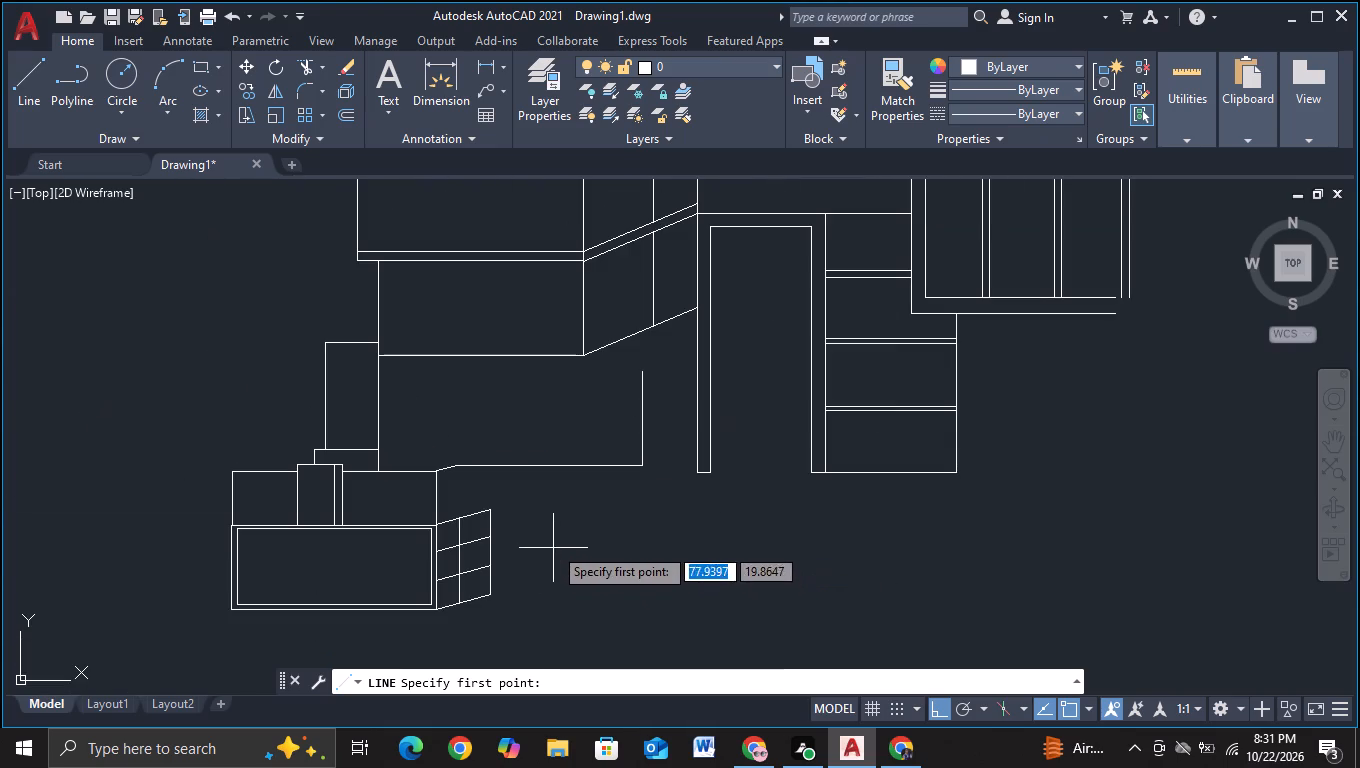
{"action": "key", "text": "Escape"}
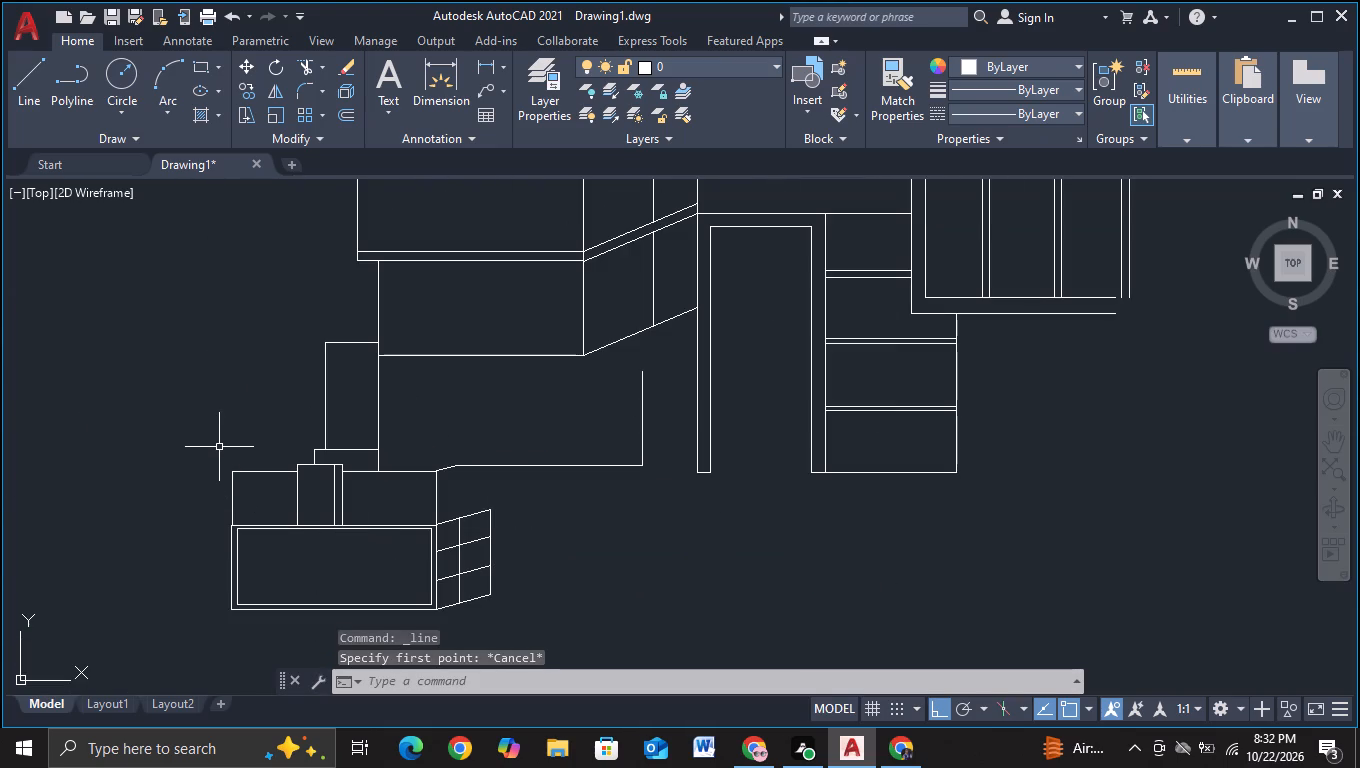
Move the stacked stepped blocks, with their slanted faces and base outline, straight up about 5.8, away from the lowest double-outlined block.
{"action": "scroll", "coordinate": [229, 444], "scroll_direction": "down", "scroll_amount": 2}
{"action": "middle_click_drag", "start_coordinate": [453, 504], "coordinate": [496, 444]}
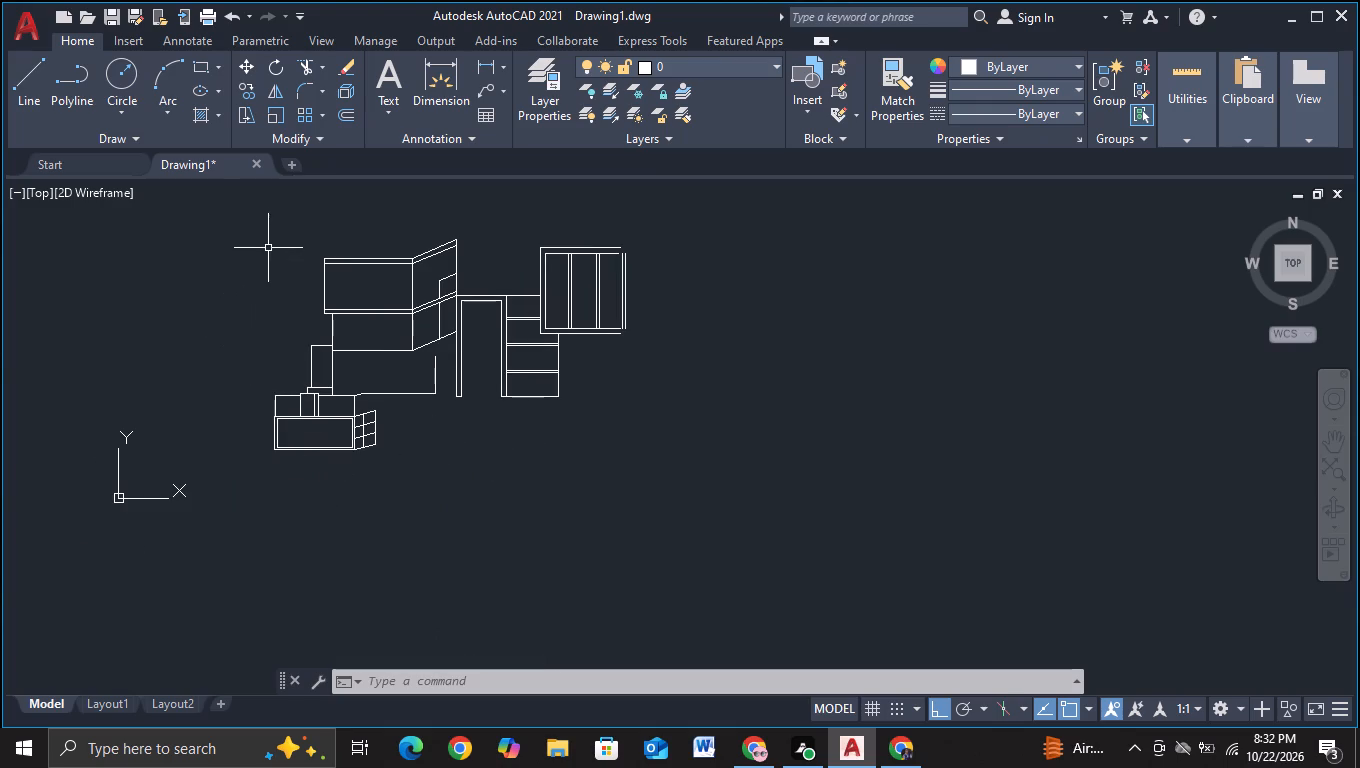
{"action": "left_click", "coordinate": [240, 234]}
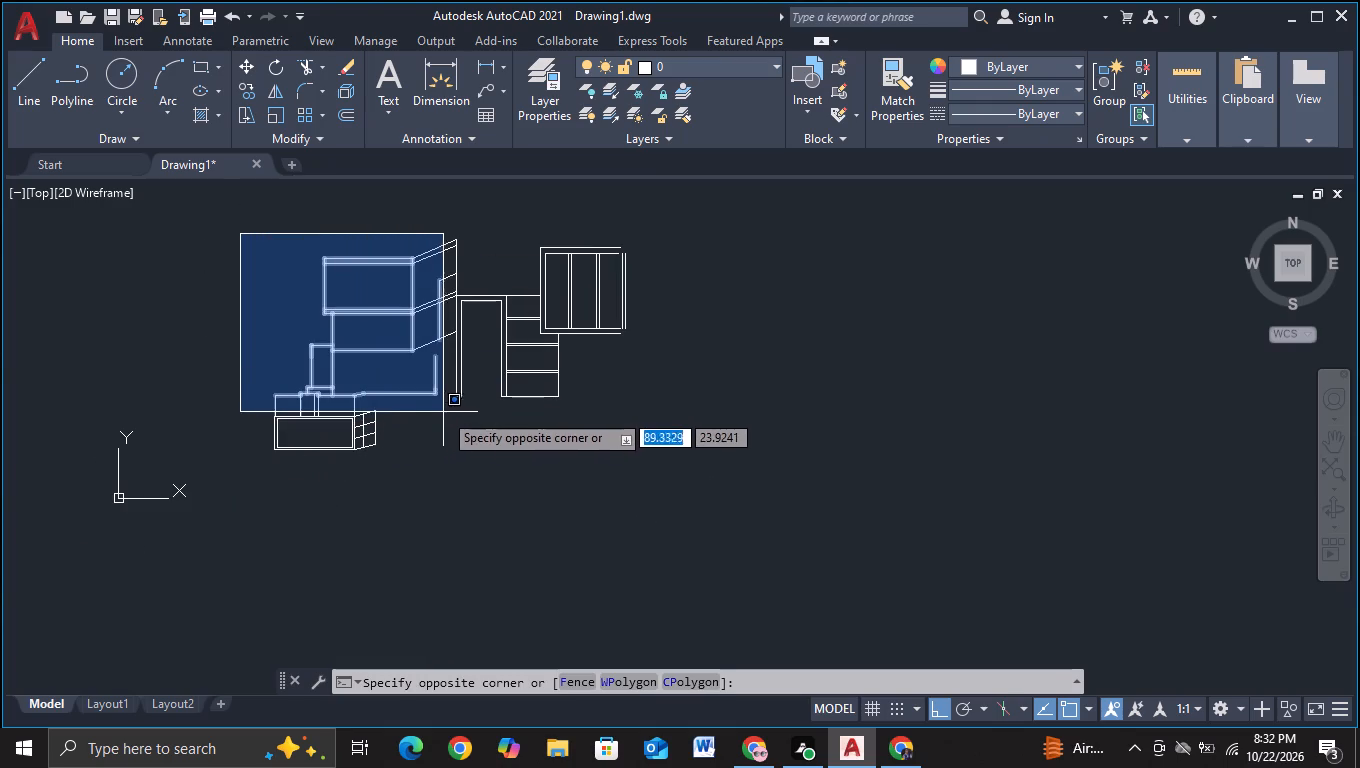
{"action": "scroll", "coordinate": [455, 416], "scroll_direction": "up", "scroll_amount": 2}
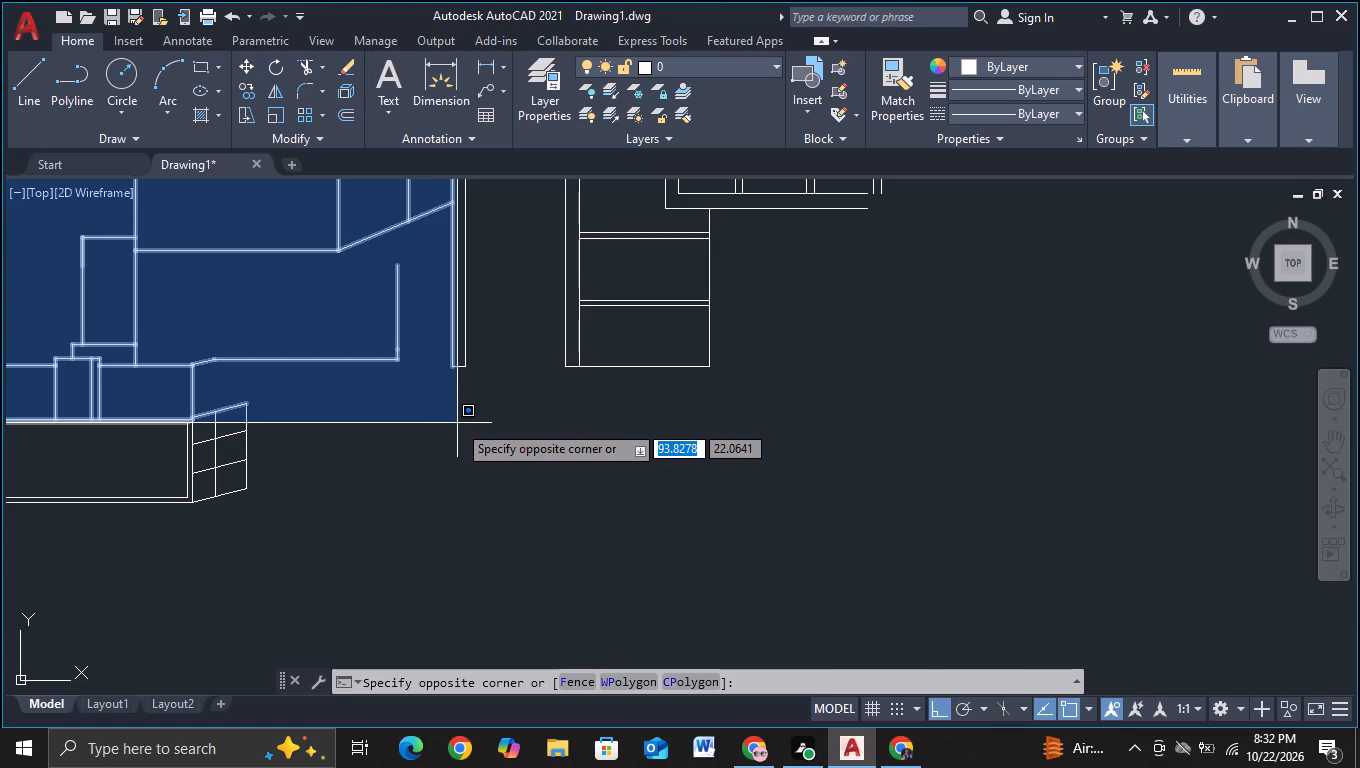
{"action": "left_click", "coordinate": [446, 418]}
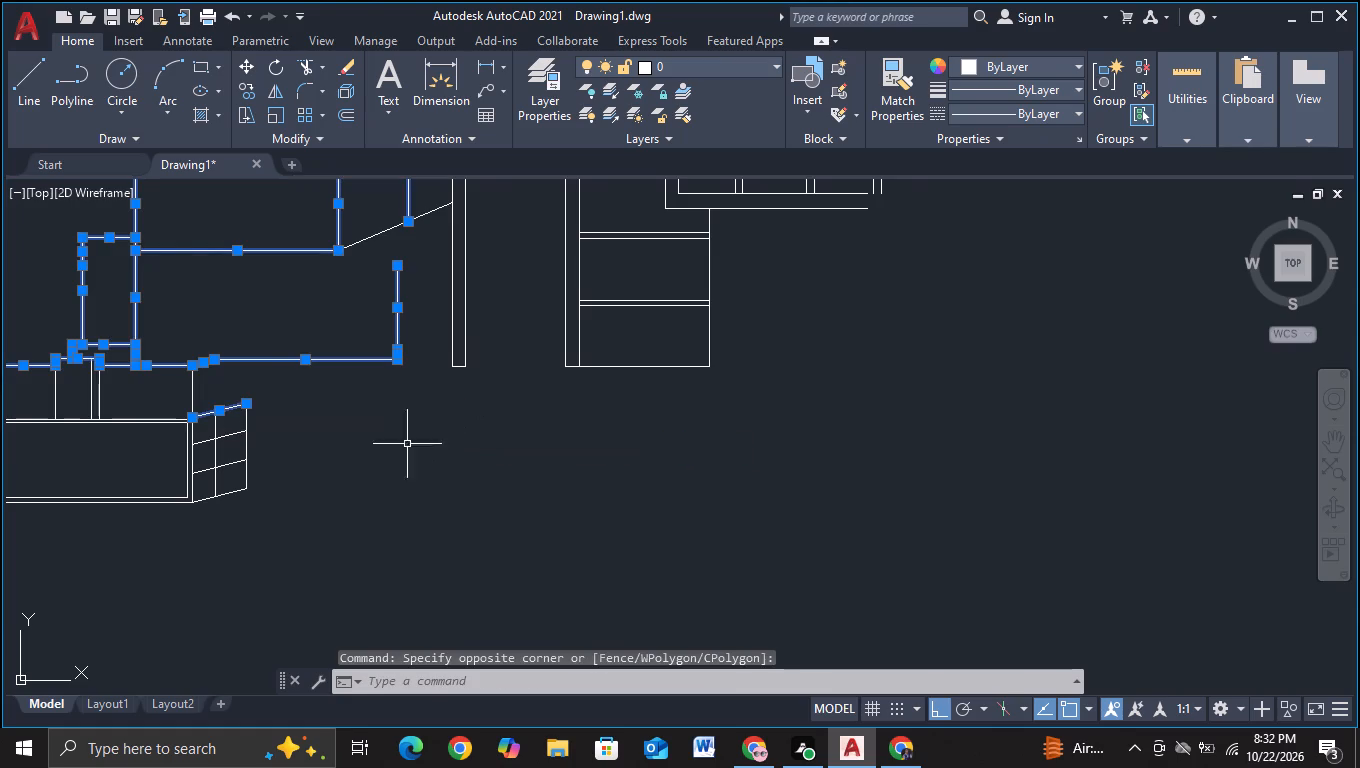
{"action": "middle_click_drag", "start_coordinate": [375, 456], "coordinate": [609, 489]}
{"action": "scroll", "coordinate": [612, 488], "scroll_direction": "down", "scroll_amount": 2}
{"action": "scroll", "coordinate": [611, 489], "scroll_direction": "up", "scroll_amount": 2}
{"action": "scroll", "coordinate": [611, 489], "scroll_direction": "down", "scroll_amount": 2}
{"action": "middle_click", "coordinate": [611, 489]}
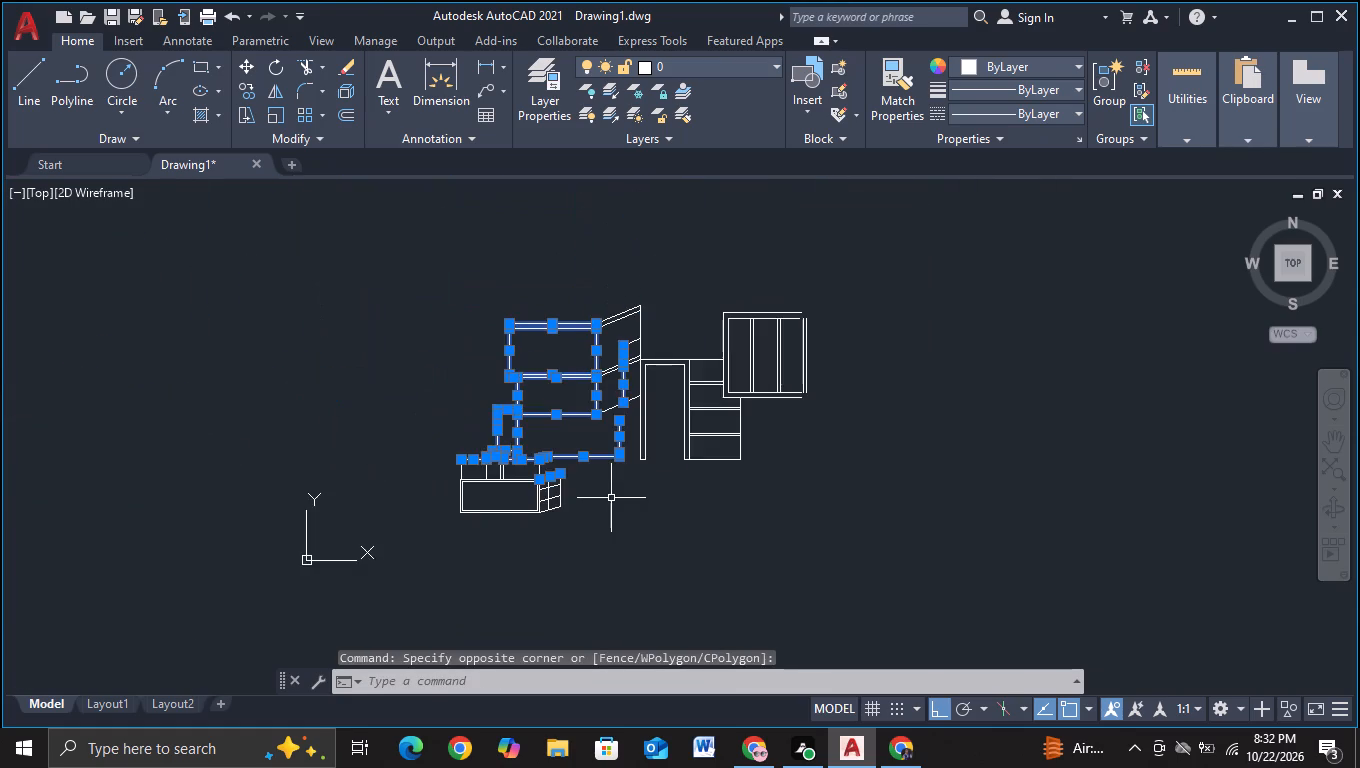
{"action": "scroll", "coordinate": [611, 498], "scroll_direction": "up", "scroll_amount": 1}
{"action": "middle_click_drag", "start_coordinate": [611, 498], "coordinate": [500, 542]}
{"action": "scroll", "coordinate": [499, 488], "scroll_direction": "up", "scroll_amount": 2}
{"action": "middle_click_drag", "start_coordinate": [505, 501], "coordinate": [536, 610]}
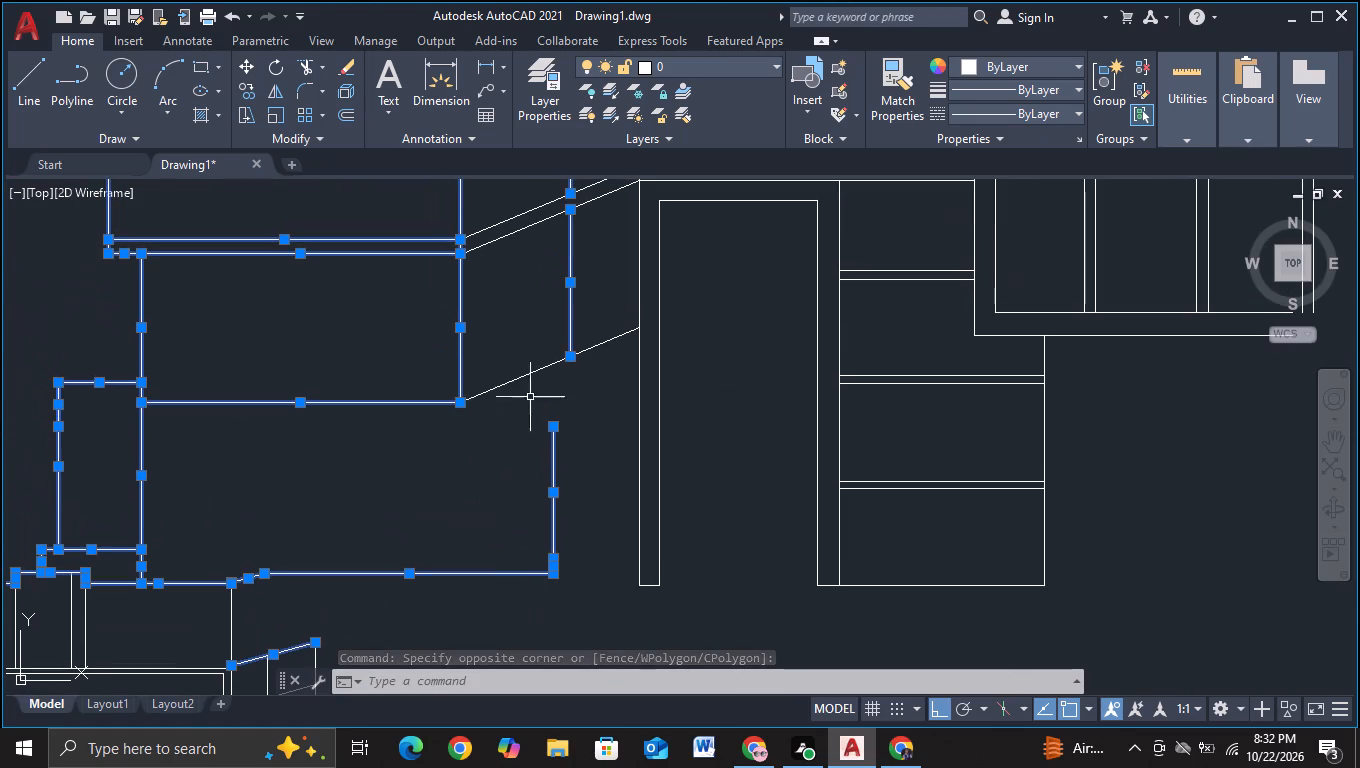
{"action": "left_click_drag", "start_coordinate": [520, 336], "coordinate": [531, 480]}
{"action": "left_click", "coordinate": [522, 477]}
{"action": "left_click_drag", "start_coordinate": [516, 481], "coordinate": [540, 295]}
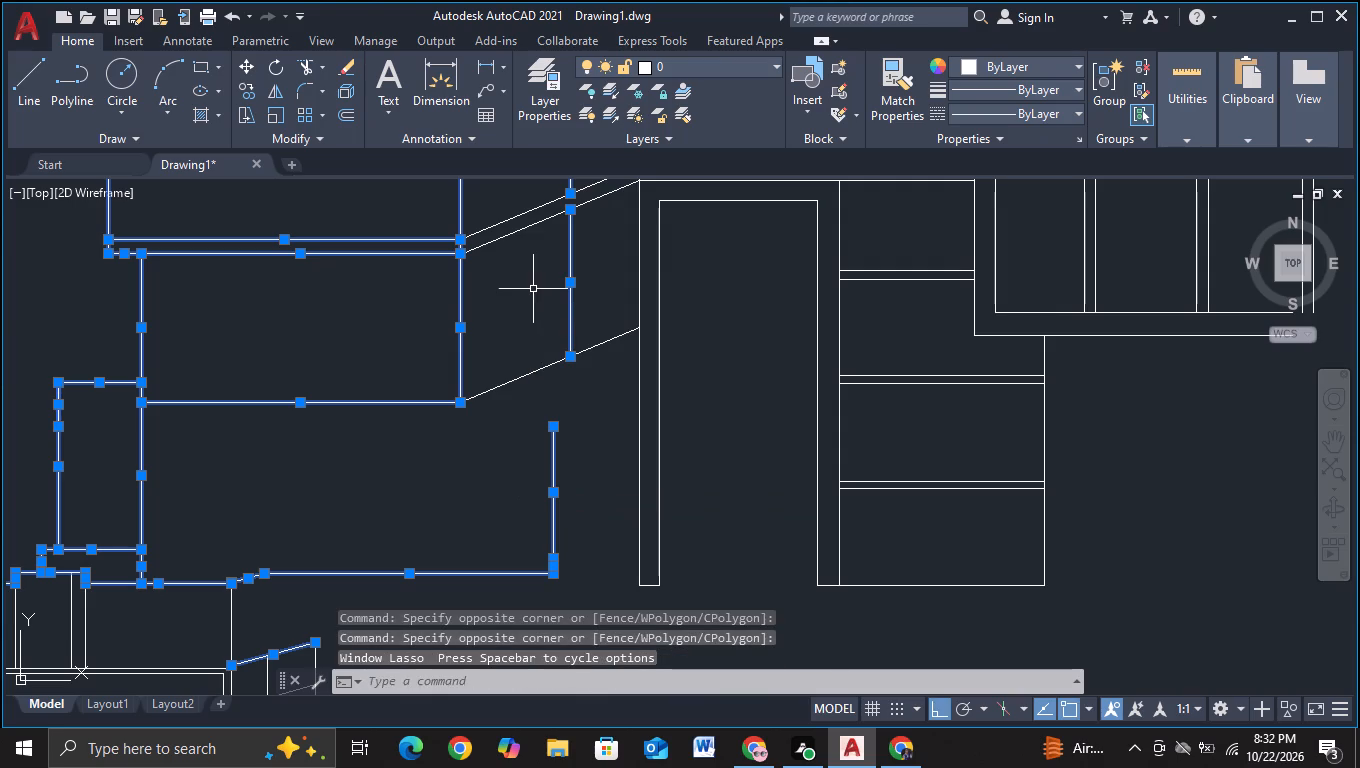
{"action": "left_click_drag", "start_coordinate": [533, 289], "coordinate": [508, 473]}
{"action": "middle_click_drag", "start_coordinate": [504, 473], "coordinate": [496, 642]}
{"action": "left_click_drag", "start_coordinate": [502, 340], "coordinate": [495, 540]}
{"action": "middle_click_drag", "start_coordinate": [517, 487], "coordinate": [484, 679]}
{"action": "left_click_drag", "start_coordinate": [580, 424], "coordinate": [575, 521]}
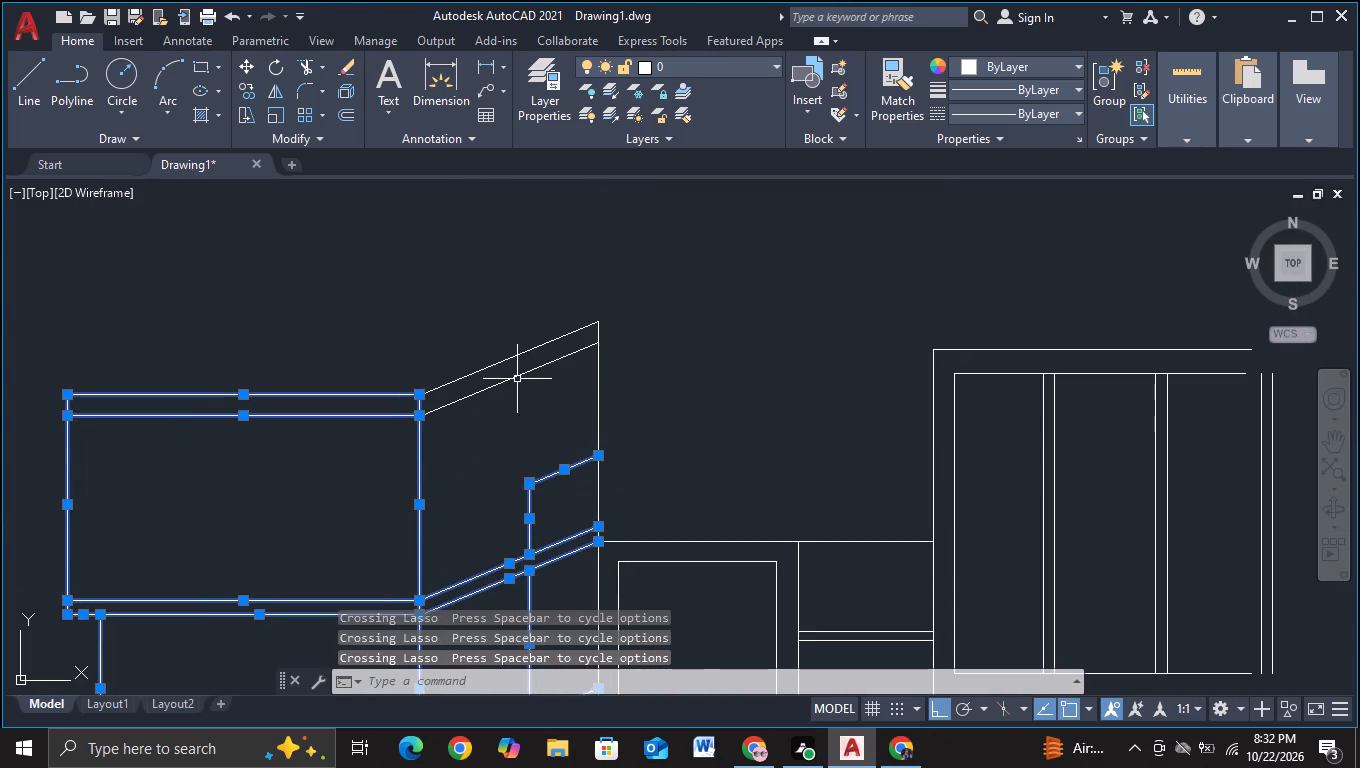
{"action": "left_click_drag", "start_coordinate": [513, 301], "coordinate": [458, 471]}
{"action": "middle_click_drag", "start_coordinate": [458, 522], "coordinate": [549, 418]}
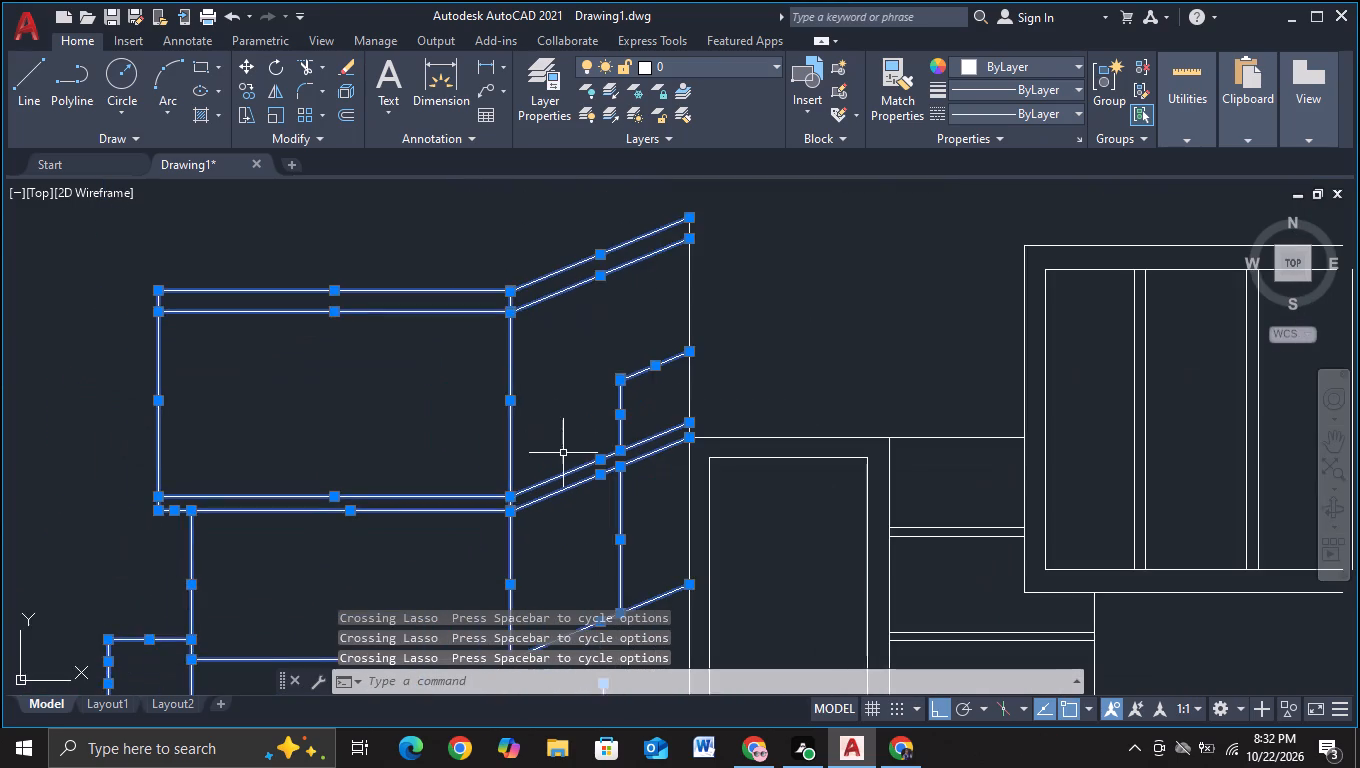
{"action": "scroll", "coordinate": [563, 453], "scroll_direction": "down", "scroll_amount": 2}
{"action": "middle_click_drag", "start_coordinate": [566, 501], "coordinate": [618, 371]}
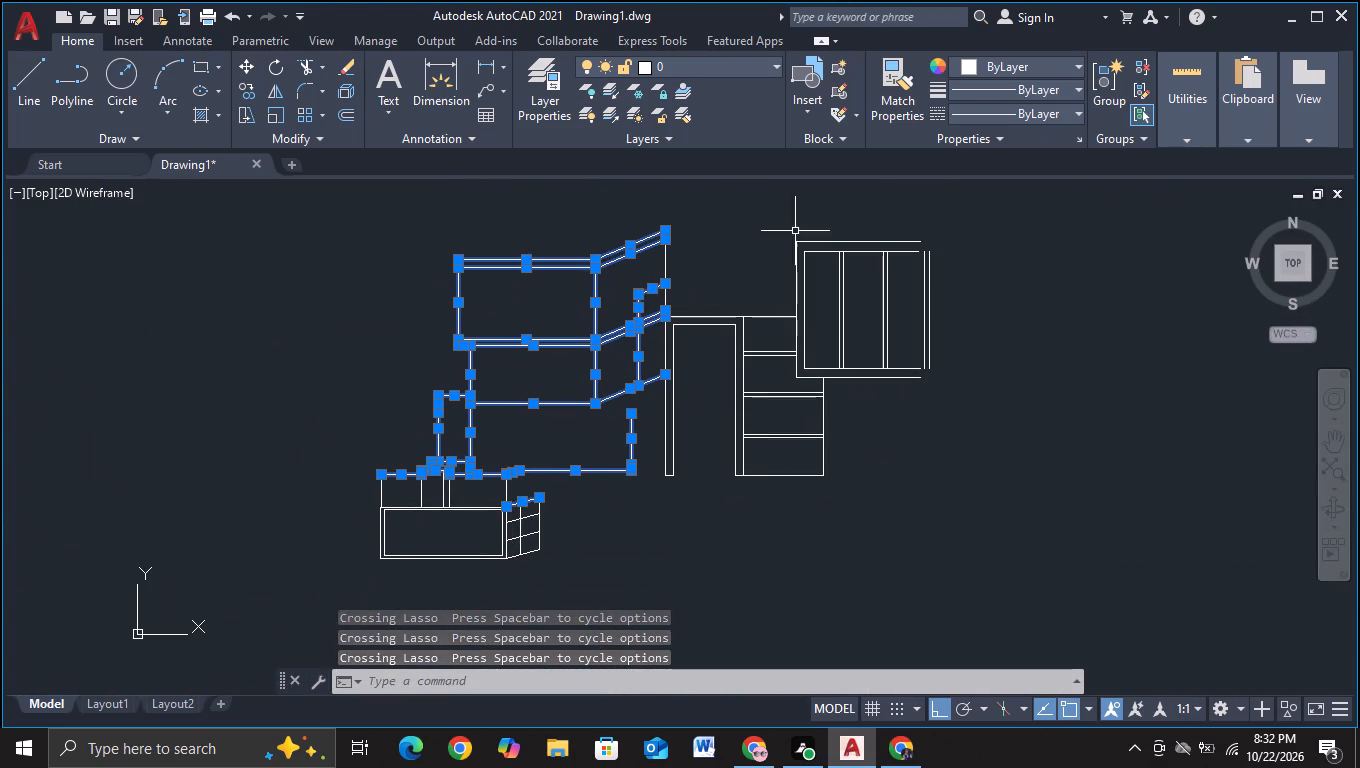
{"action": "scroll", "coordinate": [673, 257], "scroll_direction": "up", "scroll_amount": 2}
{"action": "left_click_drag", "start_coordinate": [673, 257], "coordinate": [571, 299]}
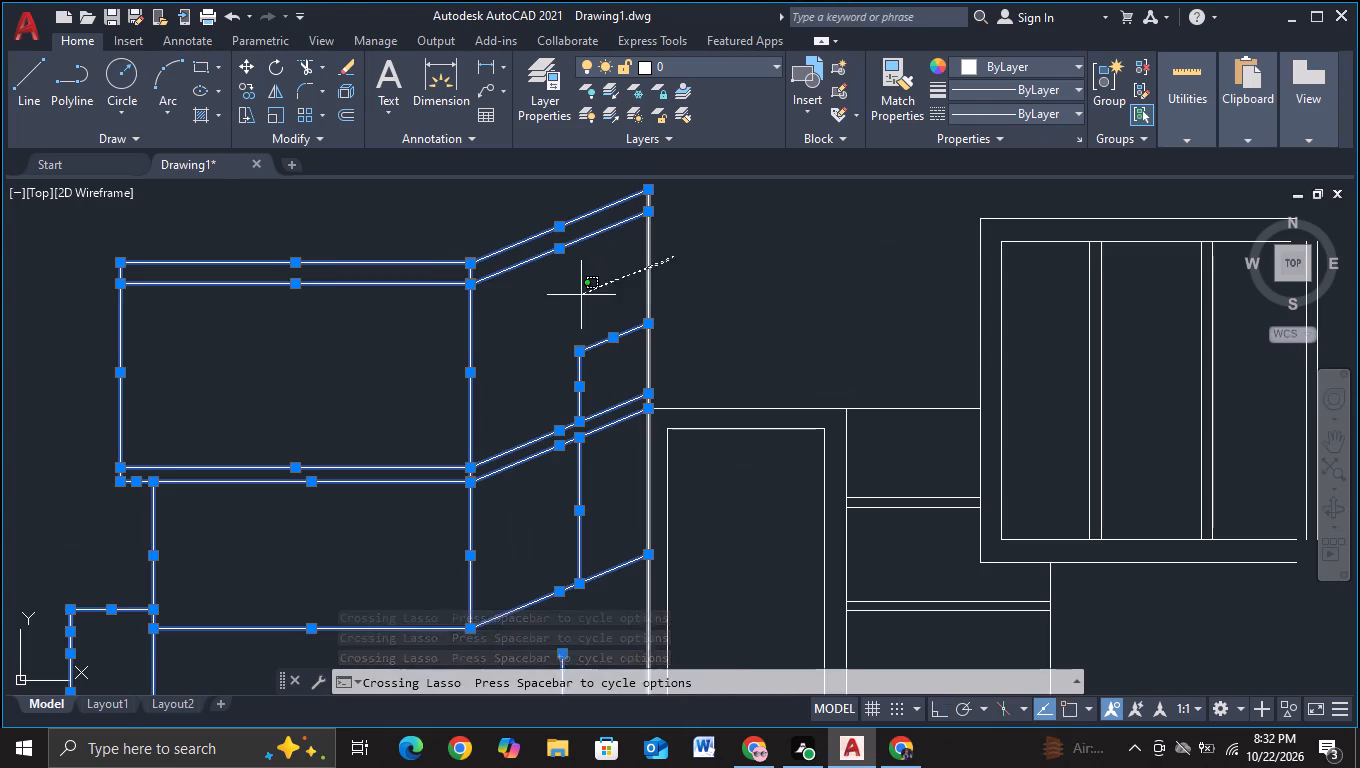
{"action": "left_click_drag", "start_coordinate": [571, 299], "coordinate": [570, 299]}
{"action": "scroll", "coordinate": [606, 313], "scroll_direction": "down", "scroll_amount": 2}
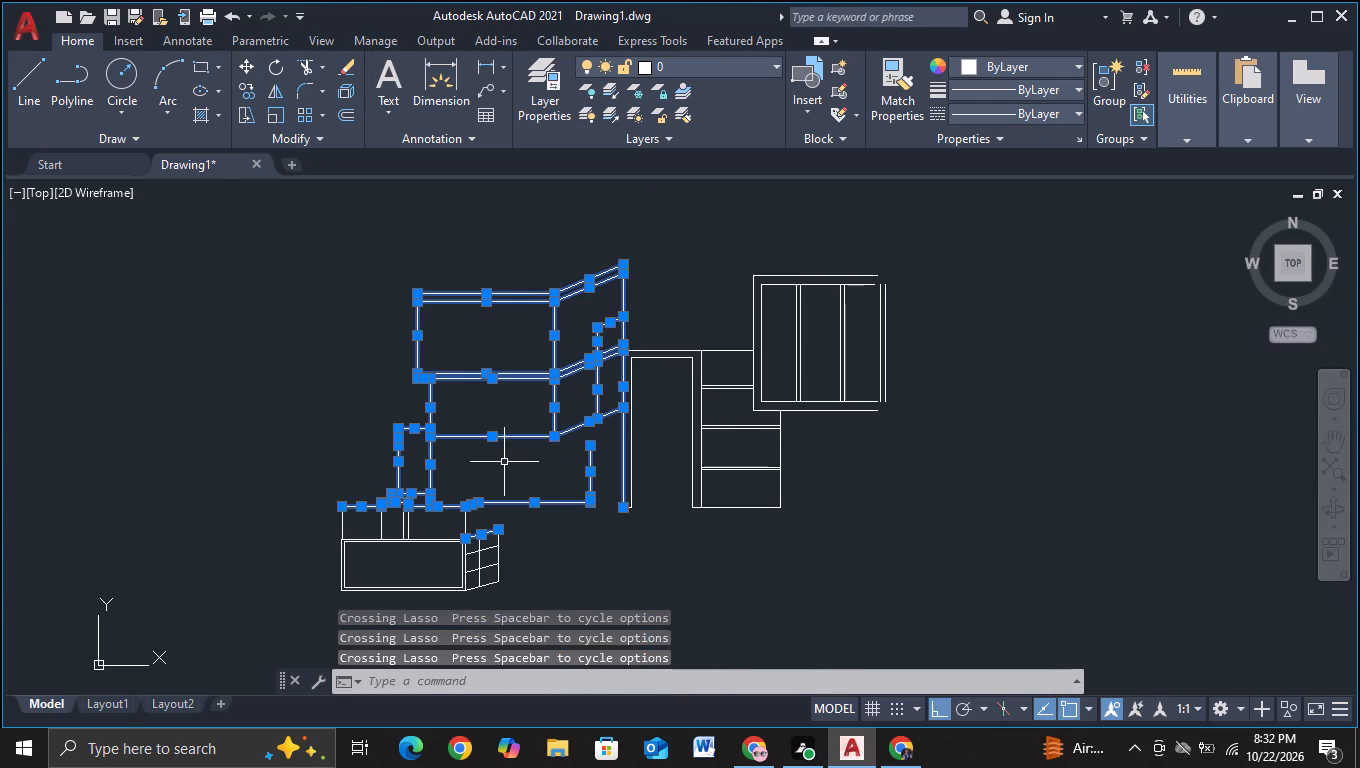
{"action": "middle_click_drag", "start_coordinate": [500, 463], "coordinate": [596, 374]}
{"action": "scroll", "coordinate": [597, 373], "scroll_direction": "up", "scroll_amount": 2}
{"action": "middle_click_drag", "start_coordinate": [593, 388], "coordinate": [677, 308]}
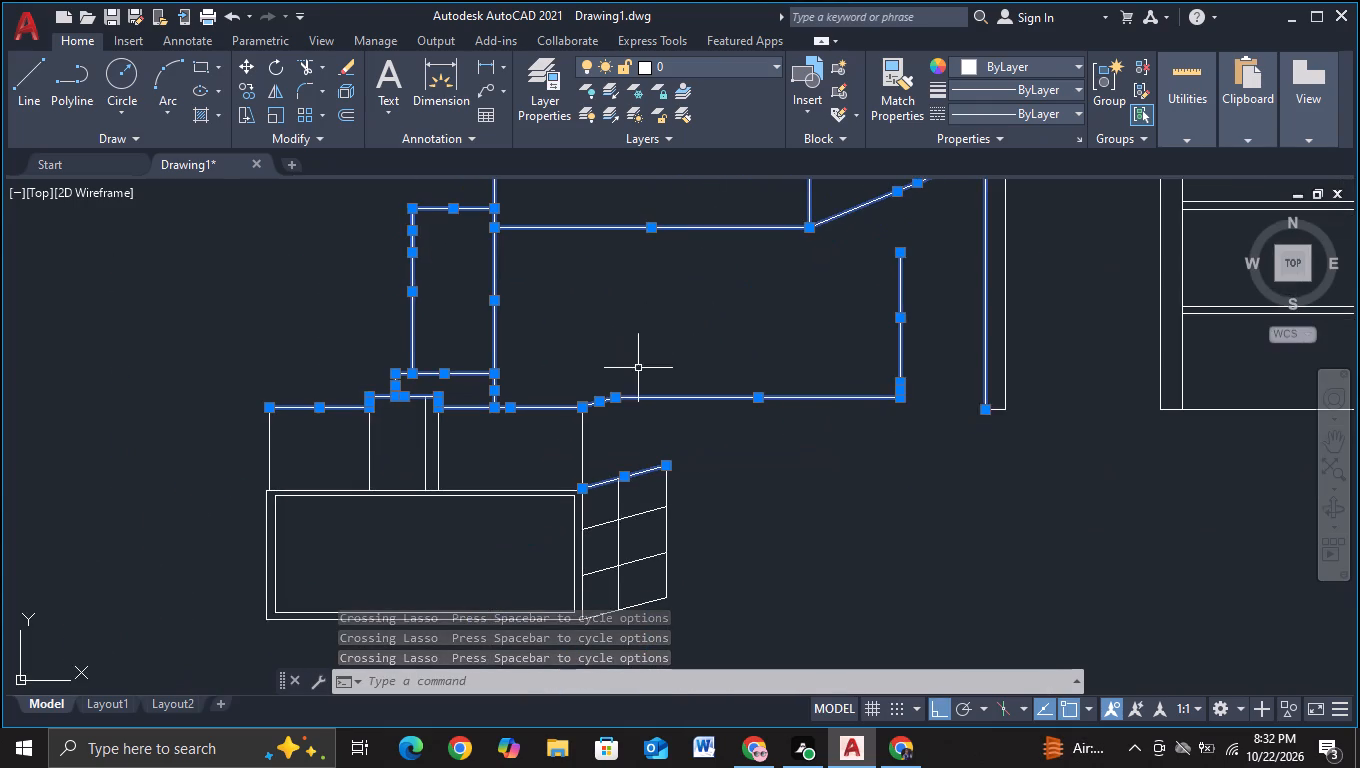
{"action": "middle_click_drag", "start_coordinate": [638, 368], "coordinate": [668, 323]}
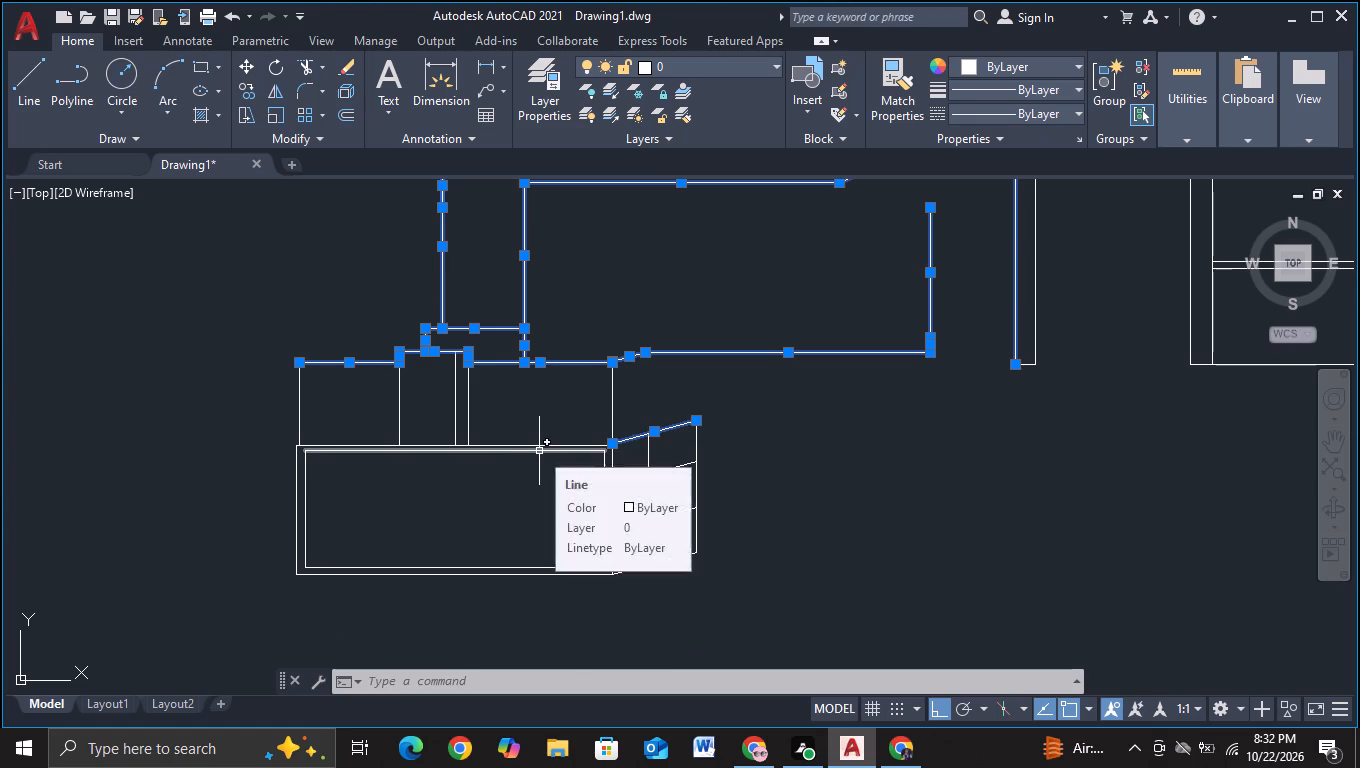
{"action": "key", "text": "m"}
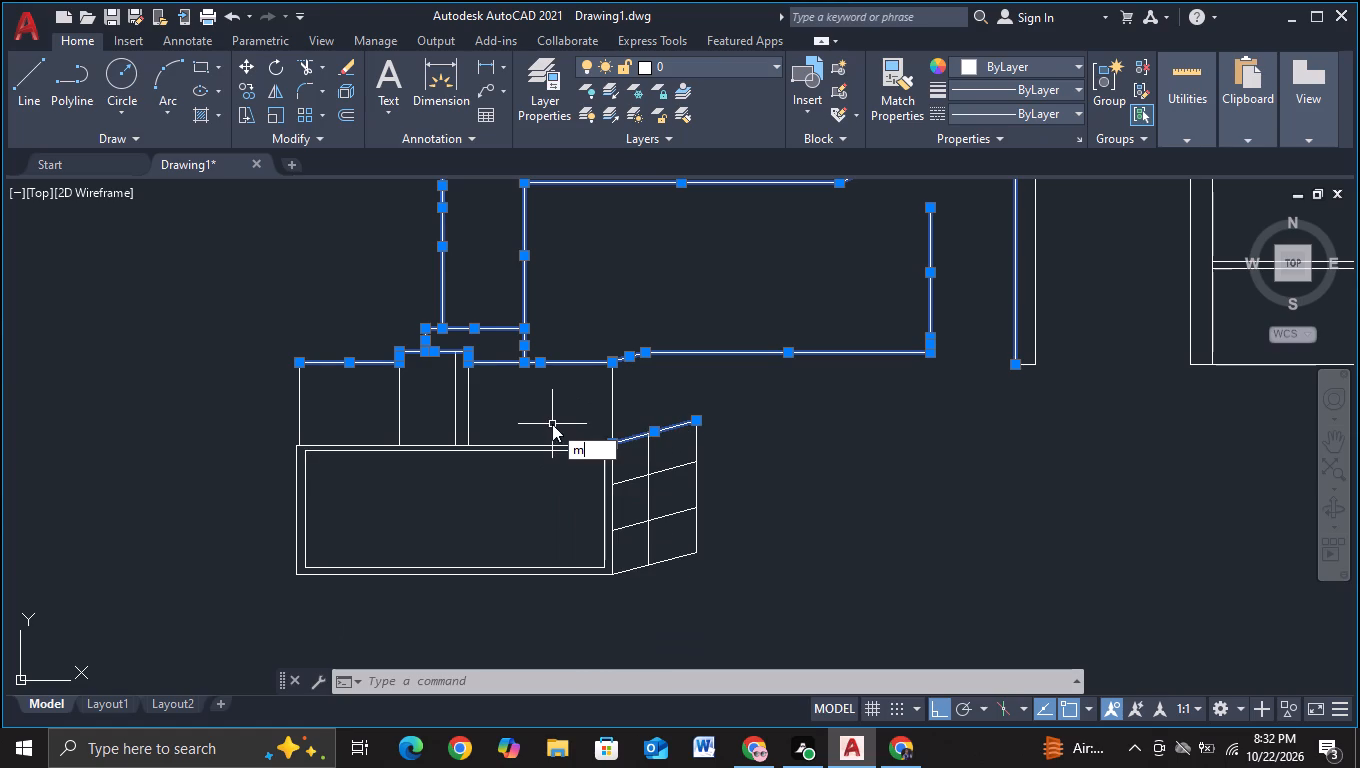
{"action": "left_click", "coordinate": [604, 471]}
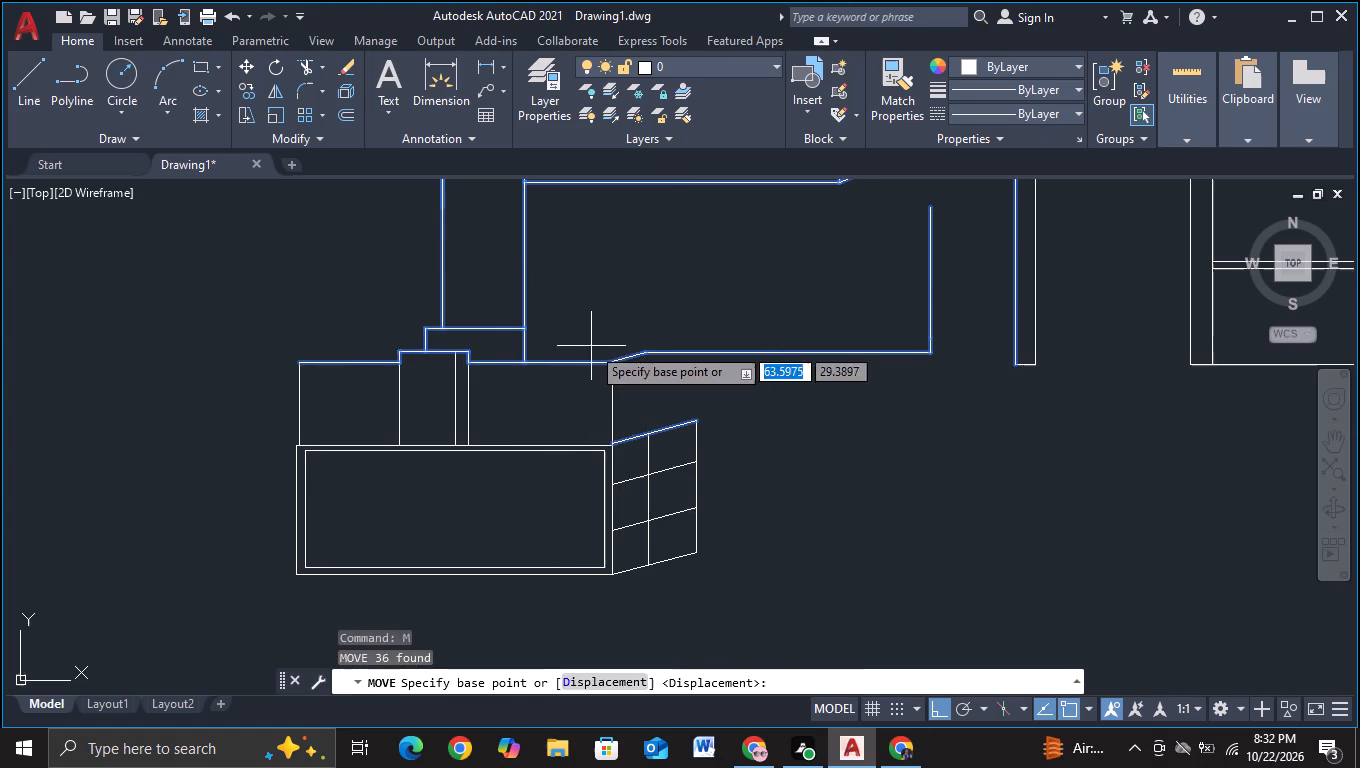
{"action": "left_click", "coordinate": [591, 346]}
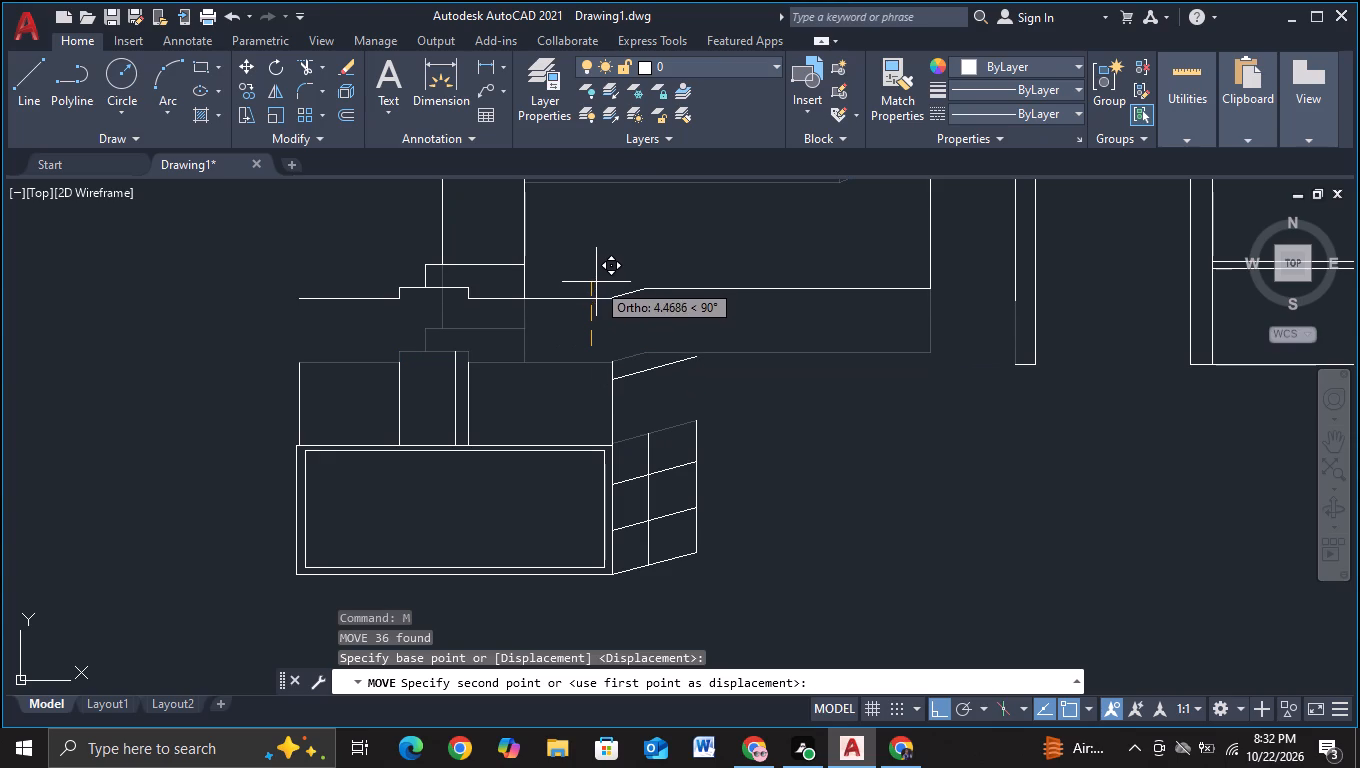
{"action": "middle_click_drag", "start_coordinate": [596, 282], "coordinate": [590, 346]}
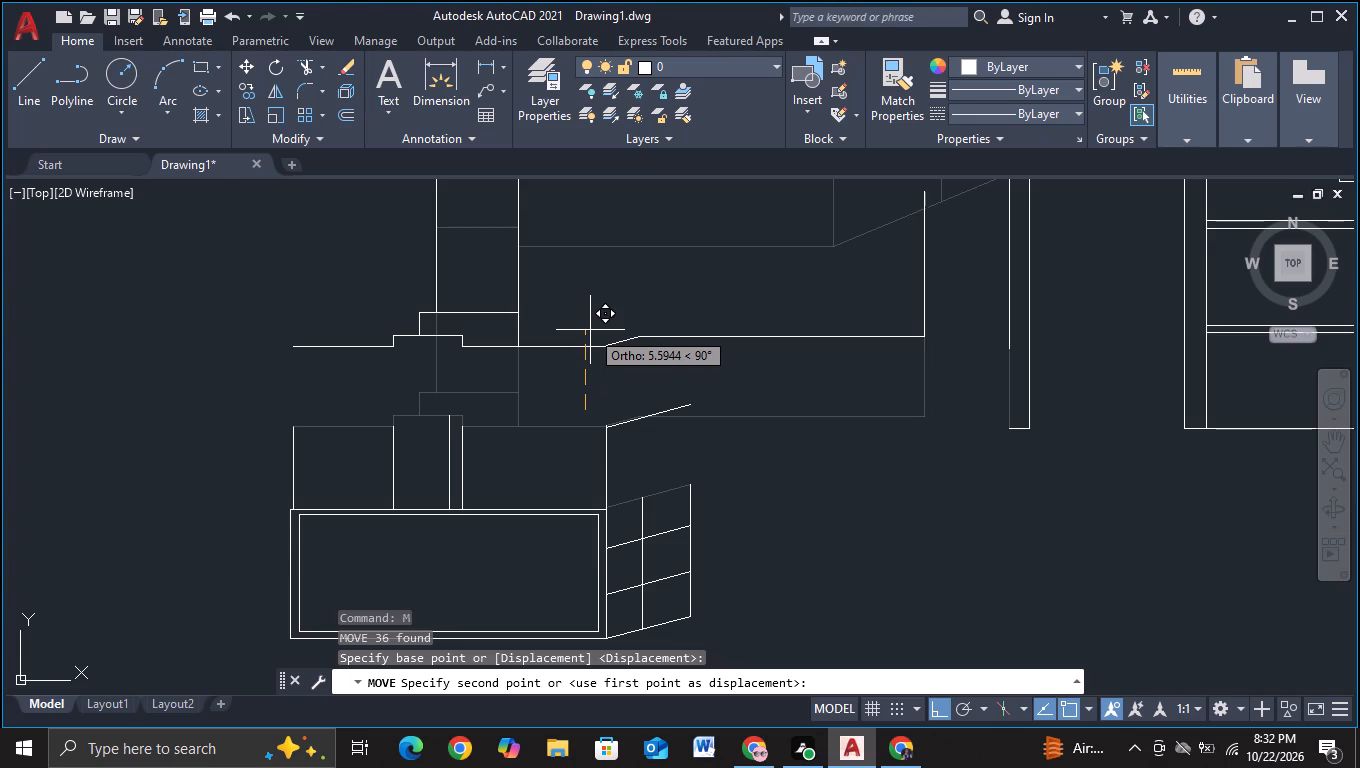
{"action": "left_click", "coordinate": [590, 327]}
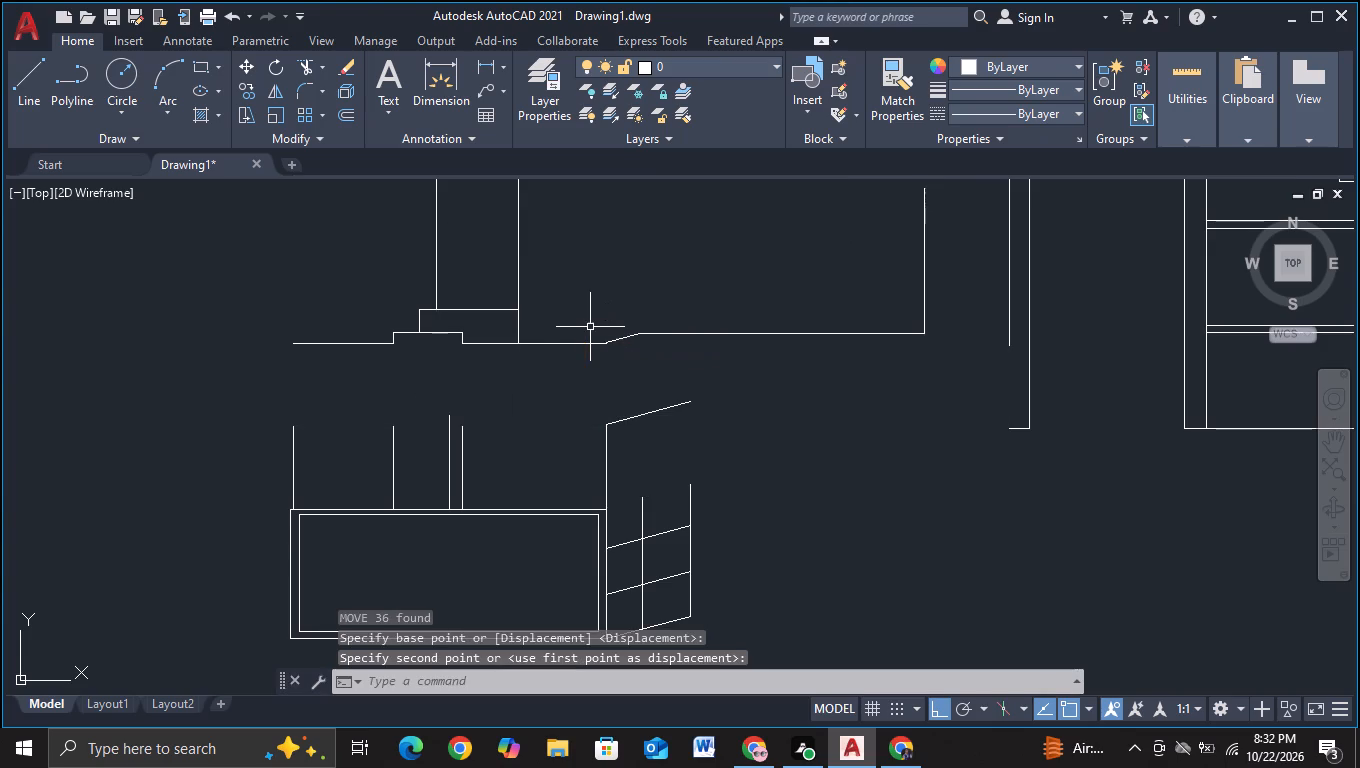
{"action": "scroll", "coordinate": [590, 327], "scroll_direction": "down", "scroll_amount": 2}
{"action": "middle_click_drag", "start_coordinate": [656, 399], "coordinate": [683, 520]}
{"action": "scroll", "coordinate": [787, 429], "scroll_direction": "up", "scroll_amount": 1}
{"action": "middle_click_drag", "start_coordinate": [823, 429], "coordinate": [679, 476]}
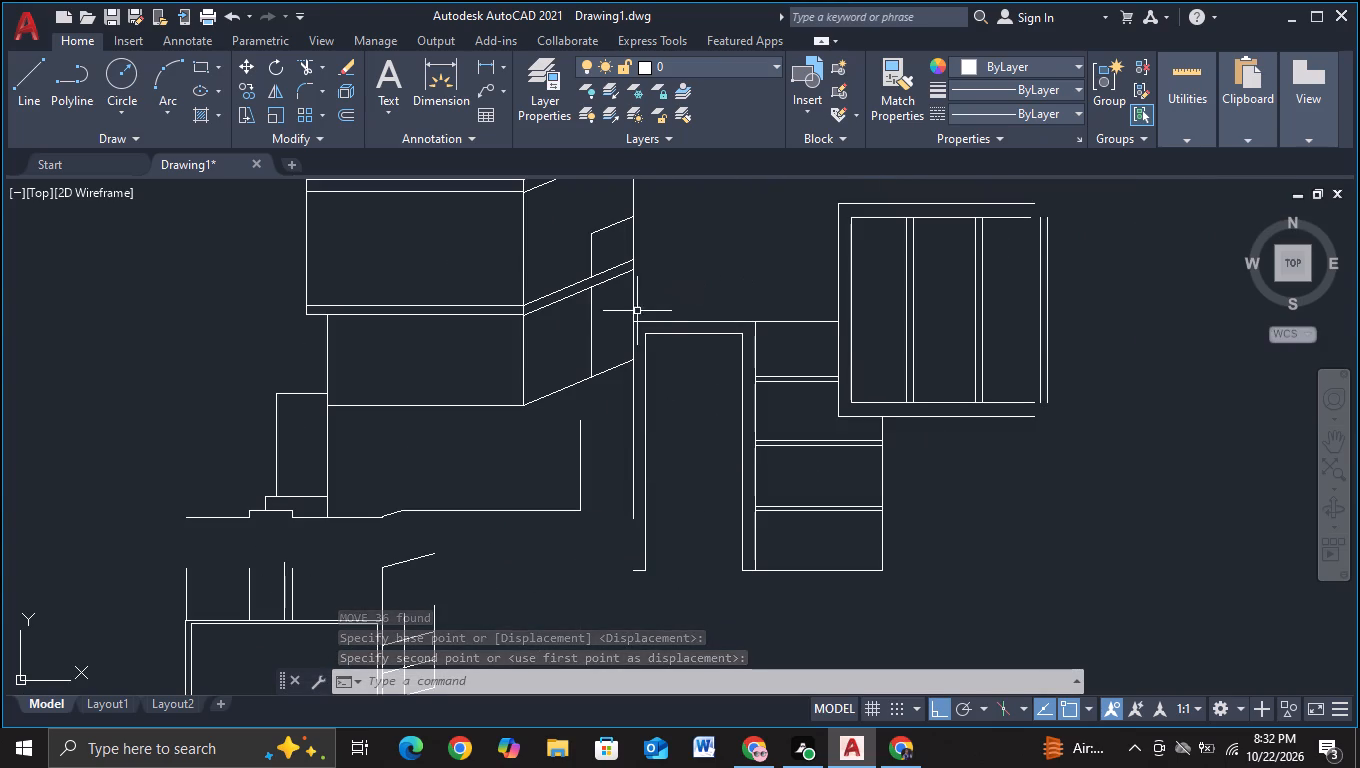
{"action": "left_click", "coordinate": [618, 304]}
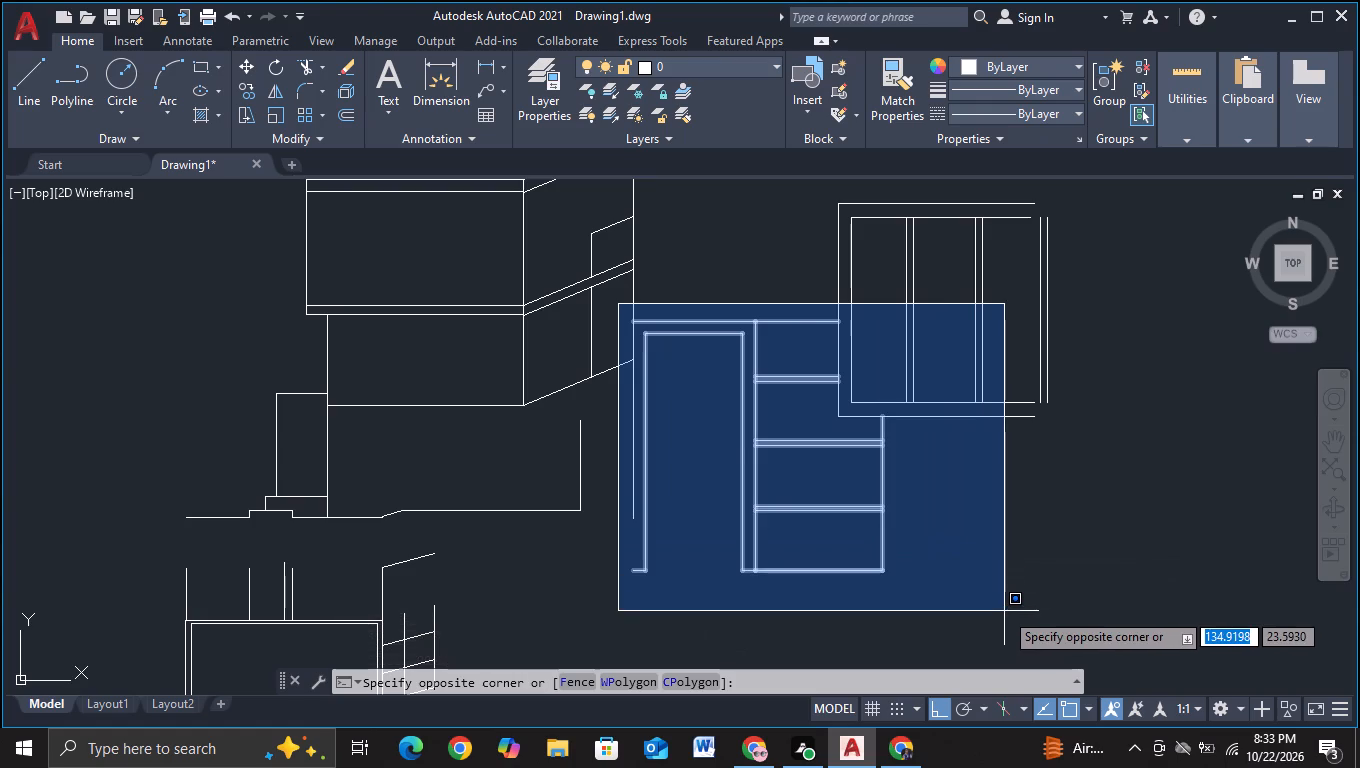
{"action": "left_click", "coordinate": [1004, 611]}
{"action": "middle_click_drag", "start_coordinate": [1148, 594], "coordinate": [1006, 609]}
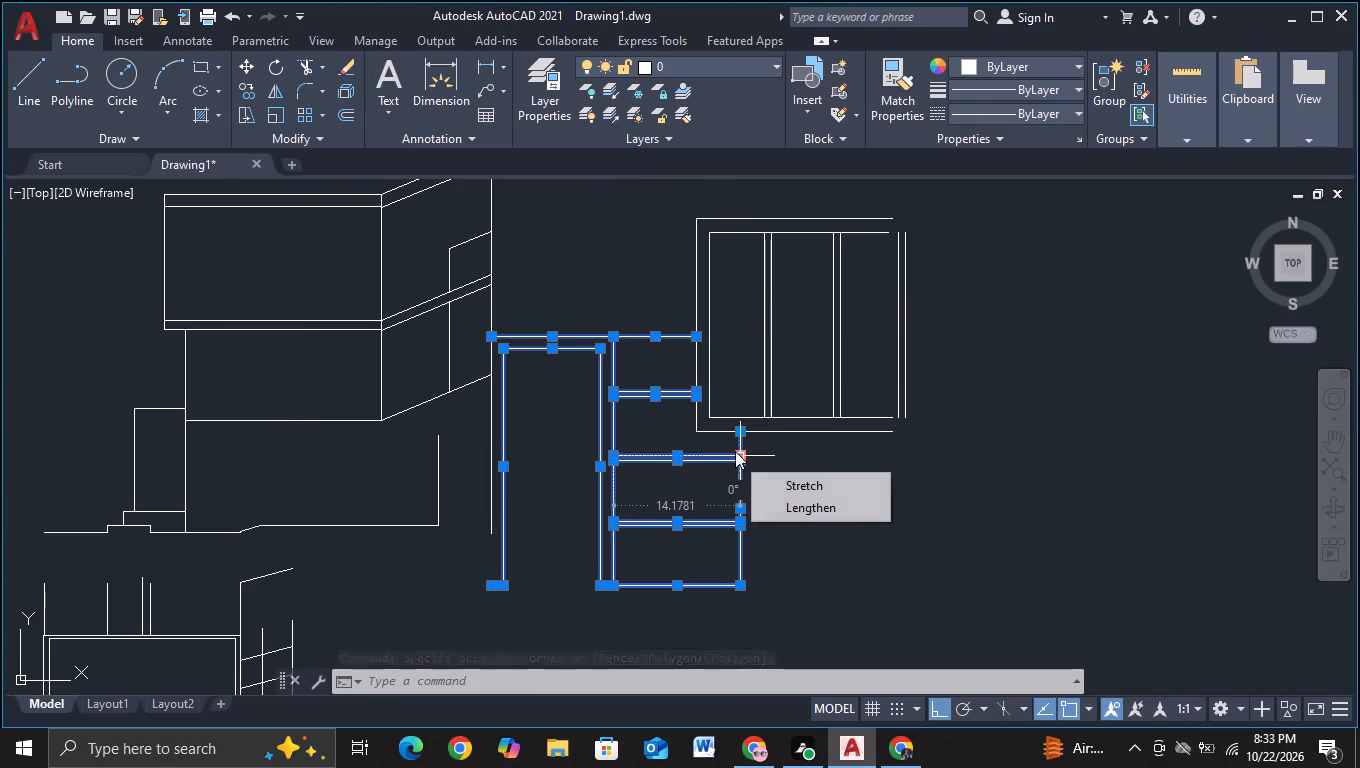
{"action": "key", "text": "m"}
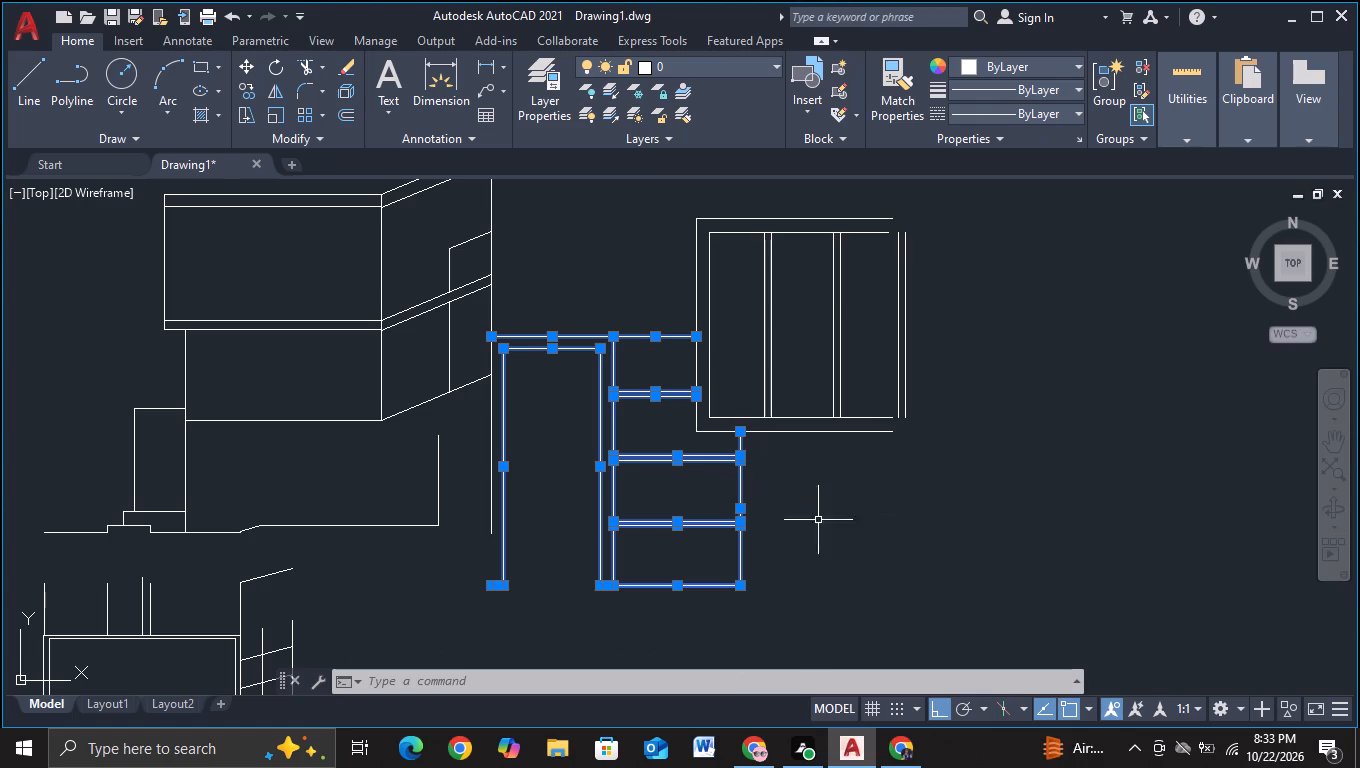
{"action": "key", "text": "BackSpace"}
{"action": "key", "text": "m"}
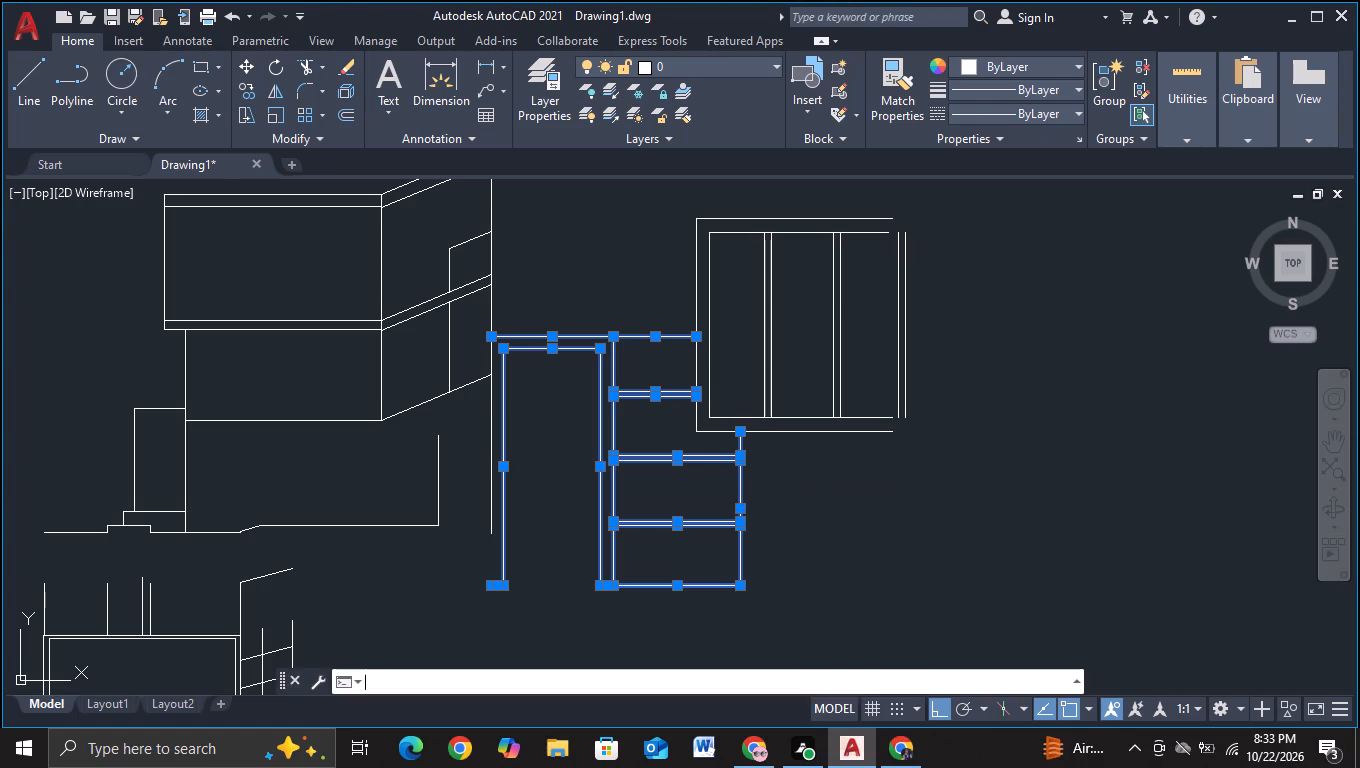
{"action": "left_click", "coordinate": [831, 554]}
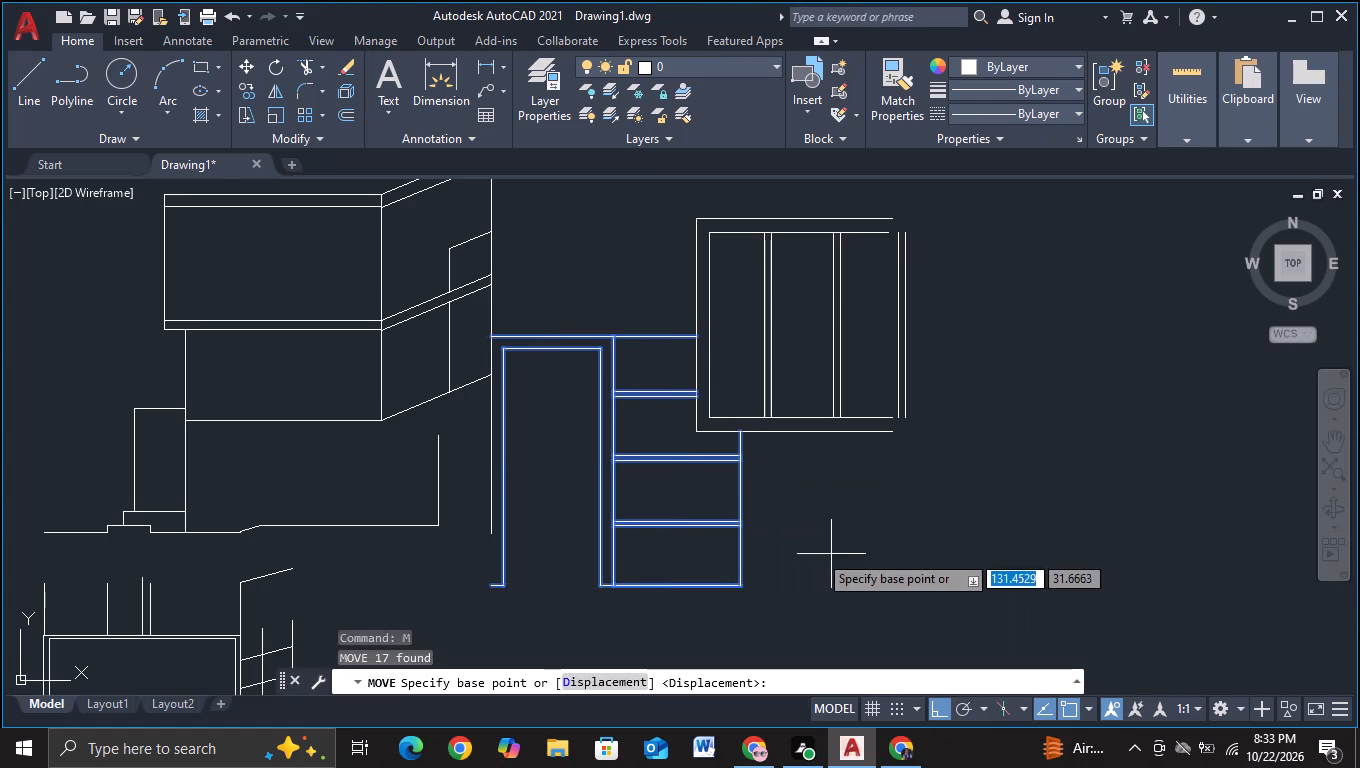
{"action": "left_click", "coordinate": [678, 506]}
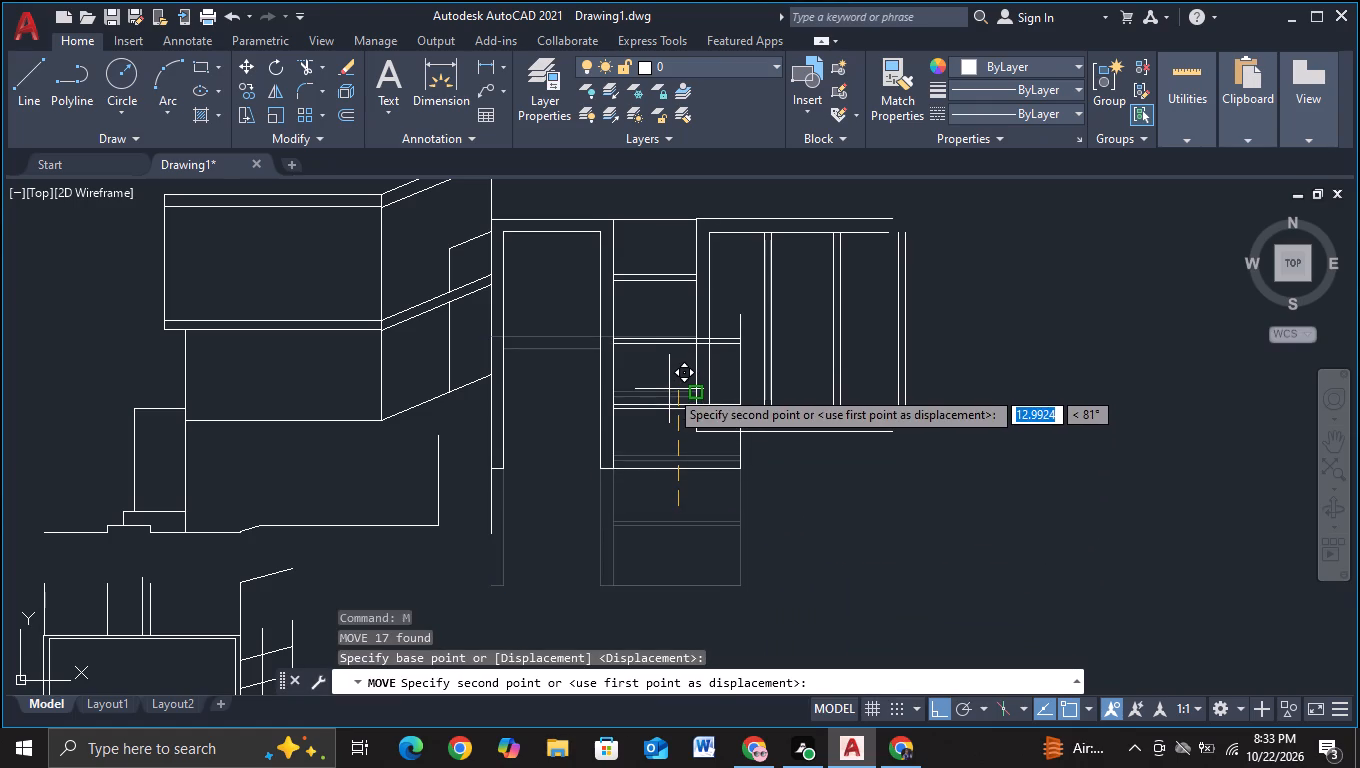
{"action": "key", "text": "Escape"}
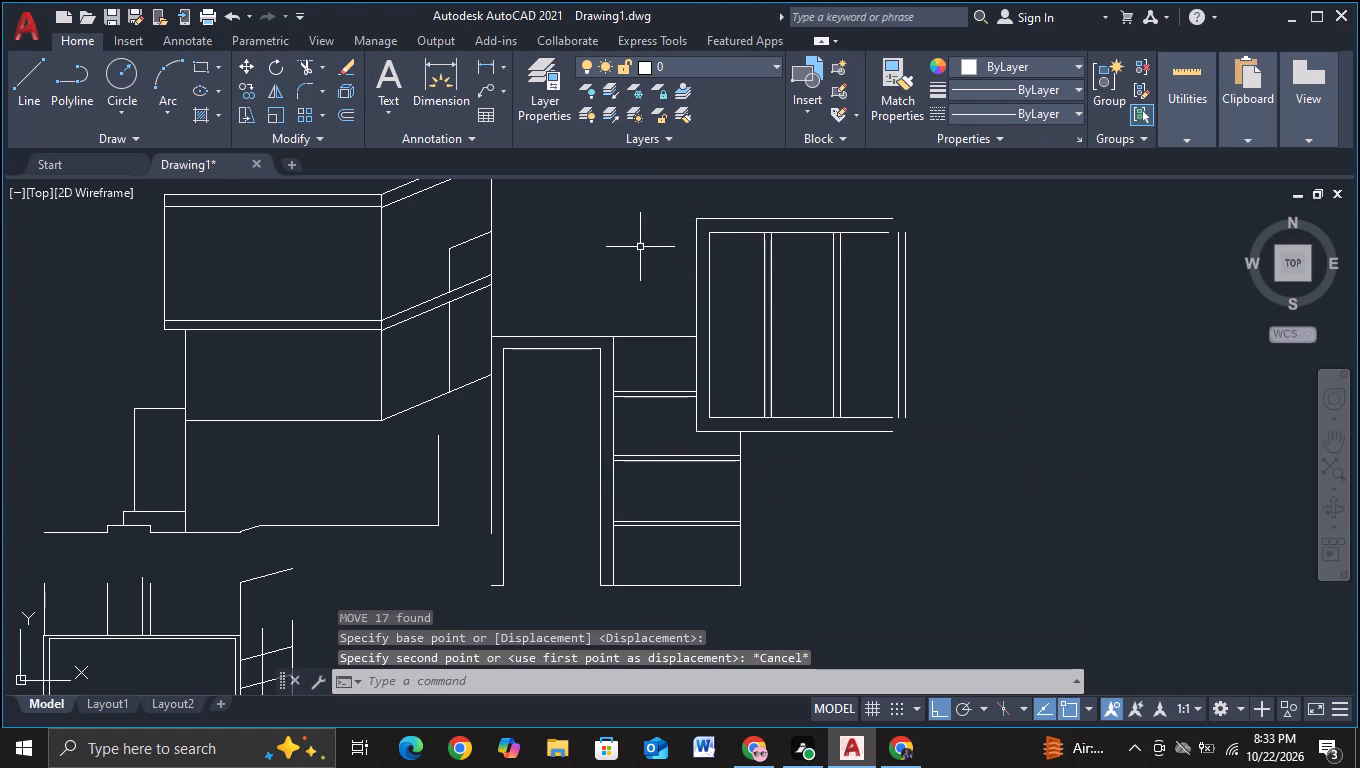
Move the doorway-like frame, banded panel and vertically divided block straight up, aligning their base with the stepped blocks' long vertical edge.
{"action": "left_click", "coordinate": [470, 318]}
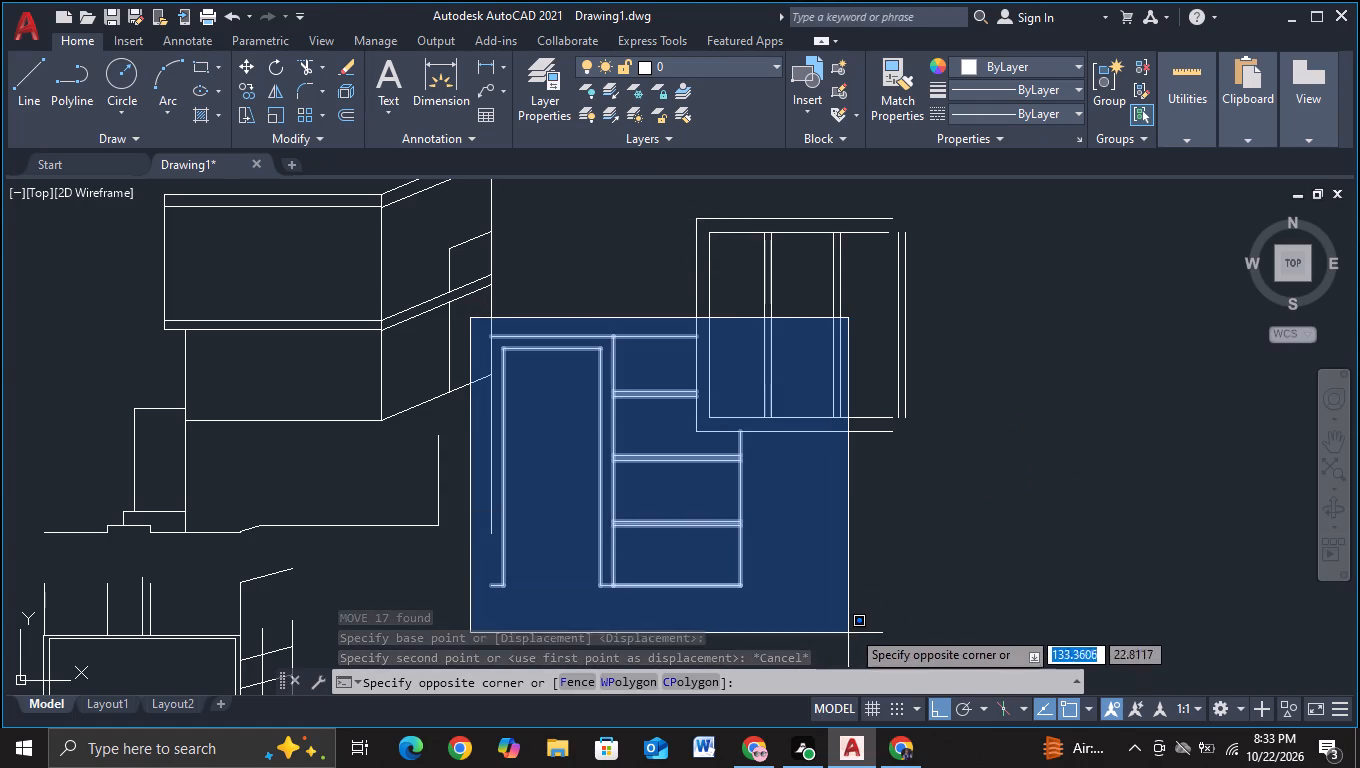
{"action": "left_click", "coordinate": [835, 624]}
{"action": "left_click", "coordinate": [668, 199]}
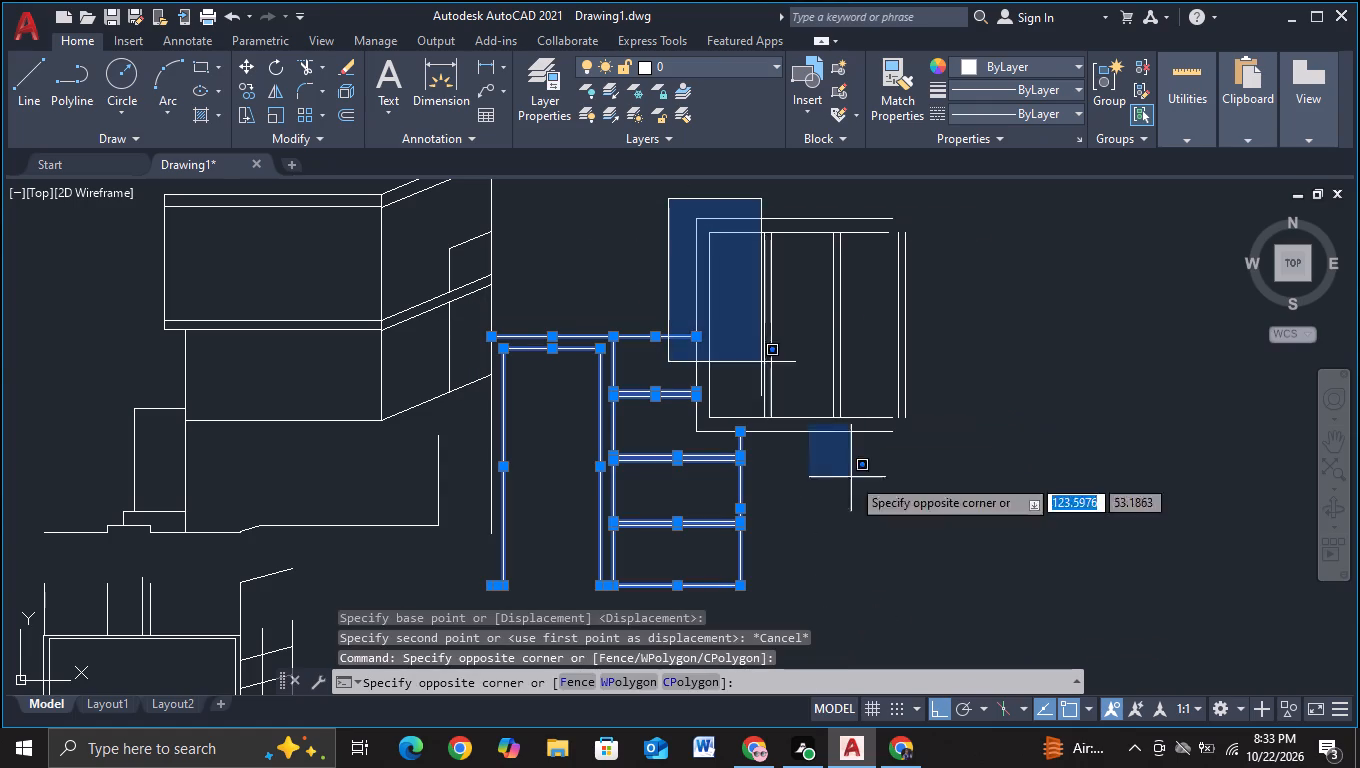
{"action": "left_click", "coordinate": [993, 515]}
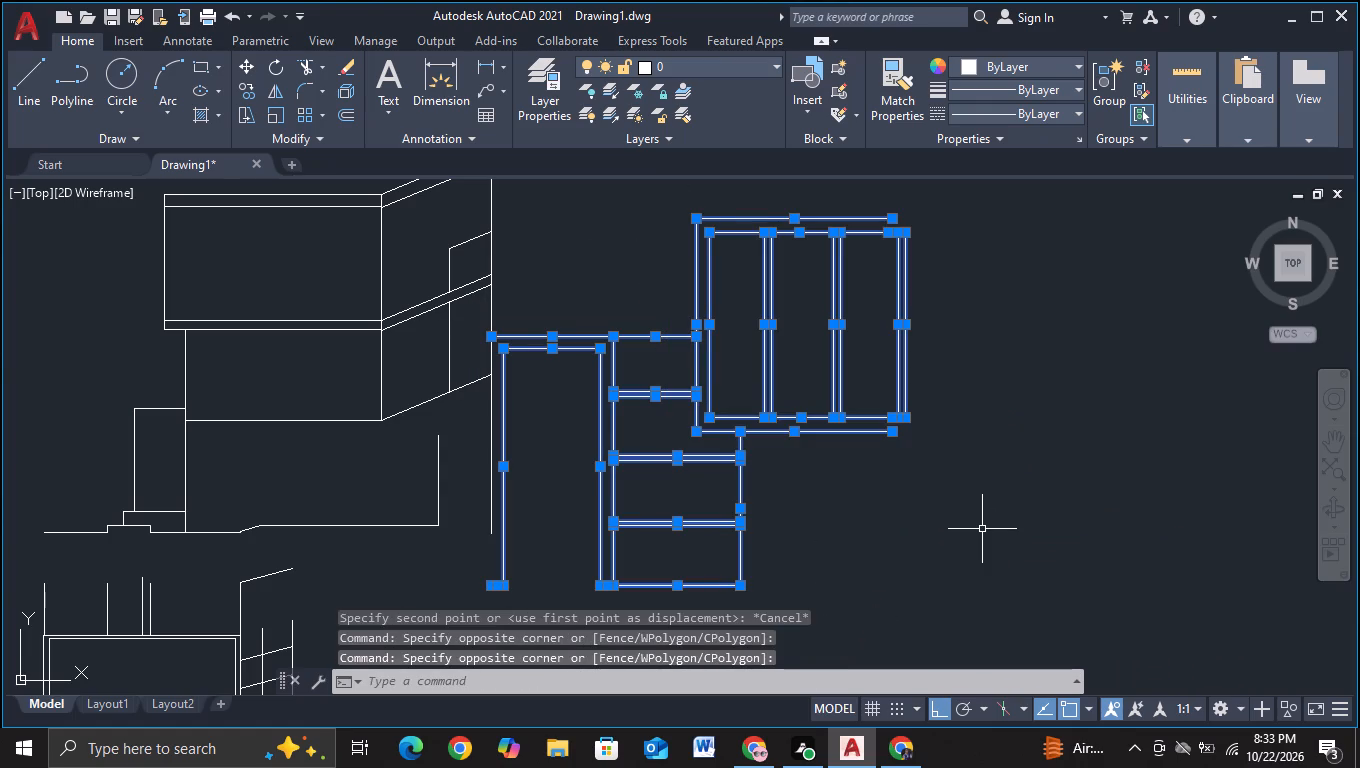
{"action": "key", "text": "m"}
{"action": "left_click", "coordinate": [1035, 575]}
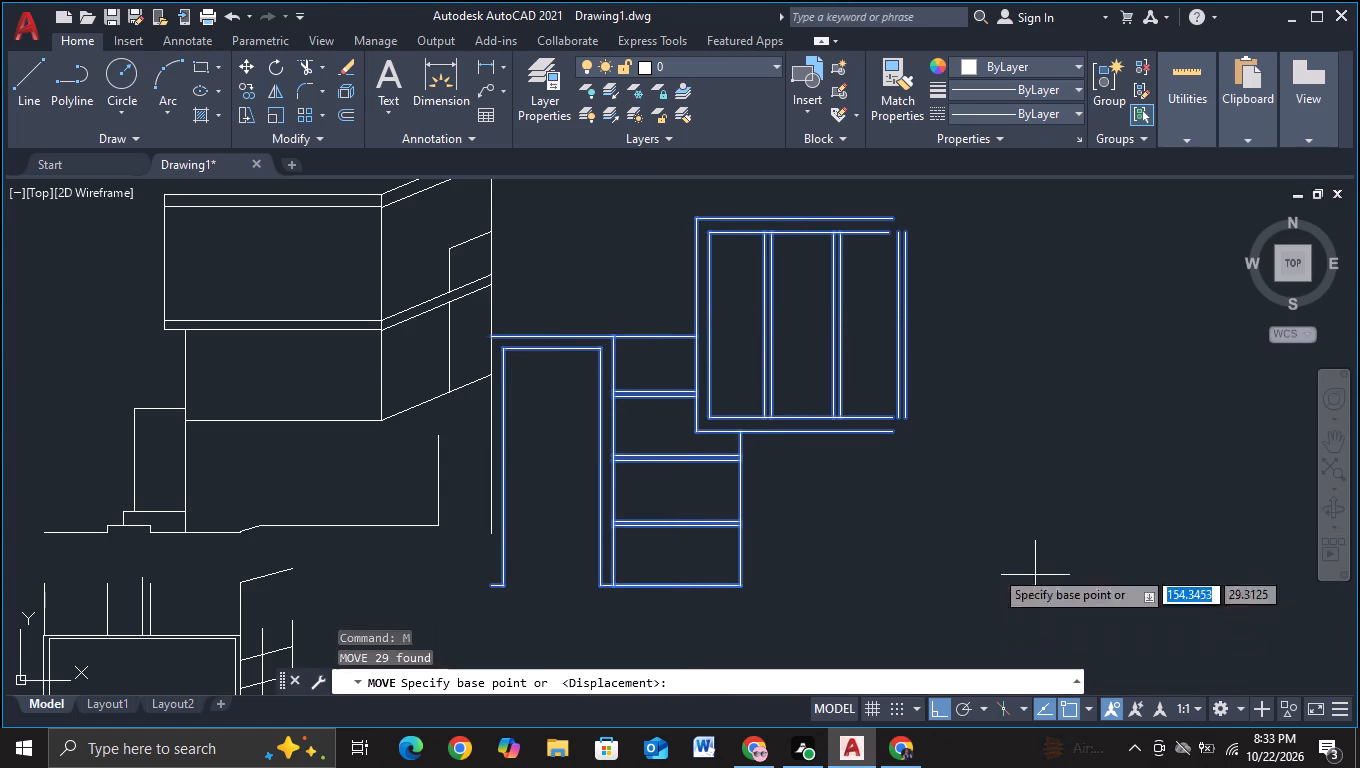
{"action": "left_click", "coordinate": [928, 546]}
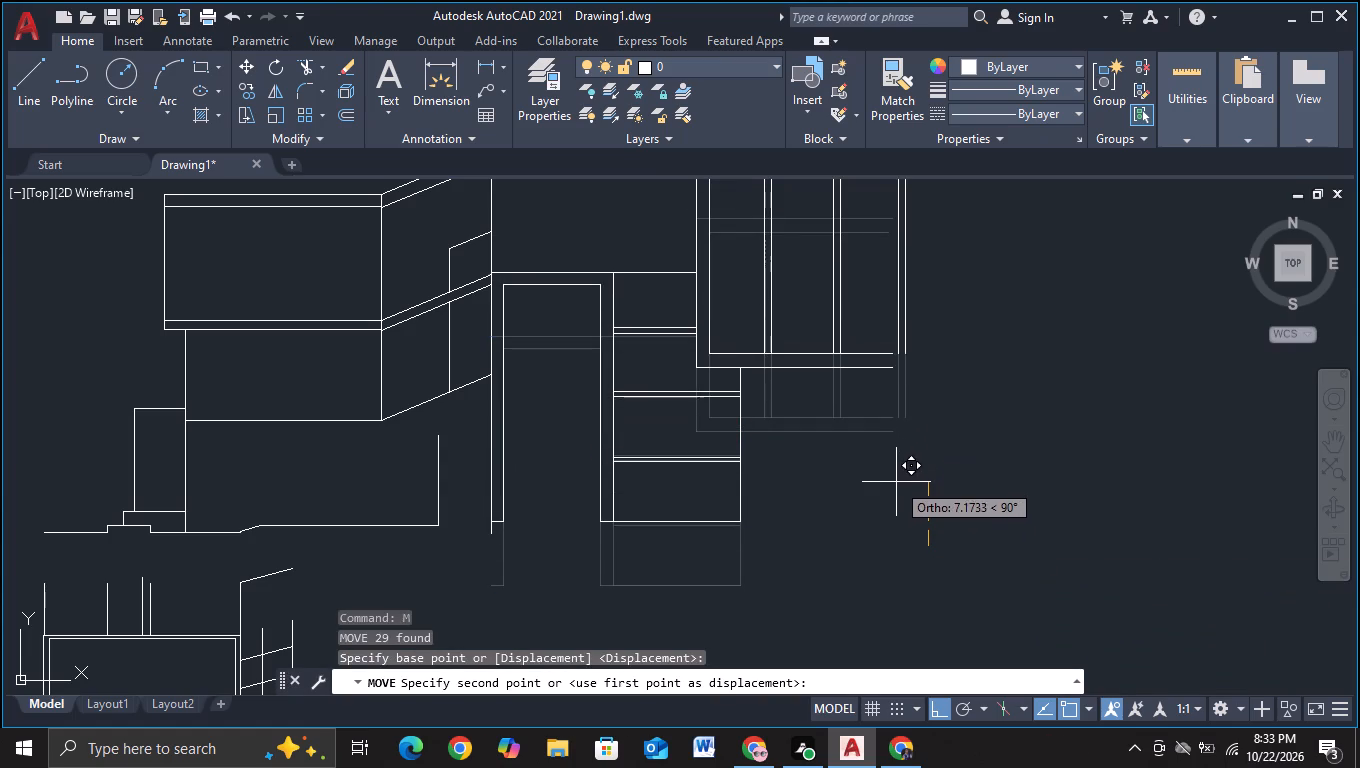
{"action": "left_click", "coordinate": [895, 493]}
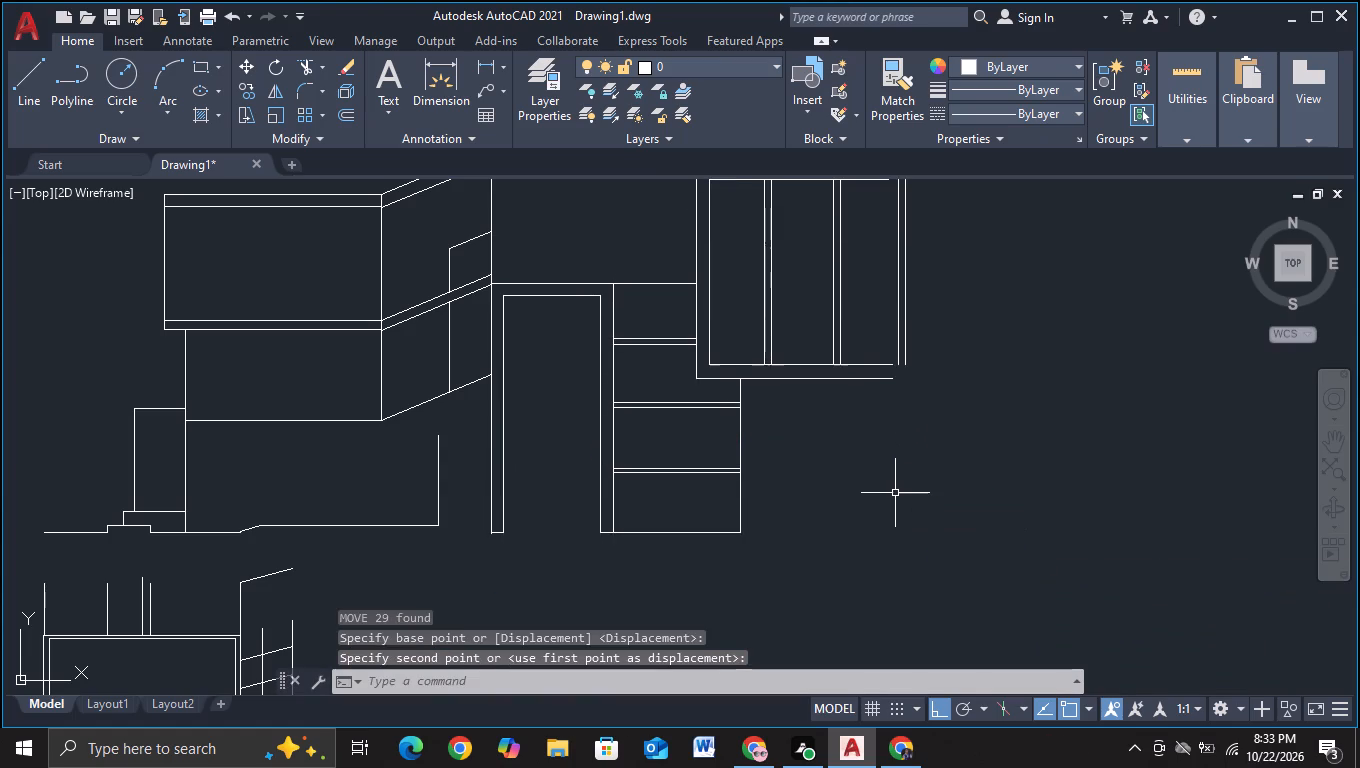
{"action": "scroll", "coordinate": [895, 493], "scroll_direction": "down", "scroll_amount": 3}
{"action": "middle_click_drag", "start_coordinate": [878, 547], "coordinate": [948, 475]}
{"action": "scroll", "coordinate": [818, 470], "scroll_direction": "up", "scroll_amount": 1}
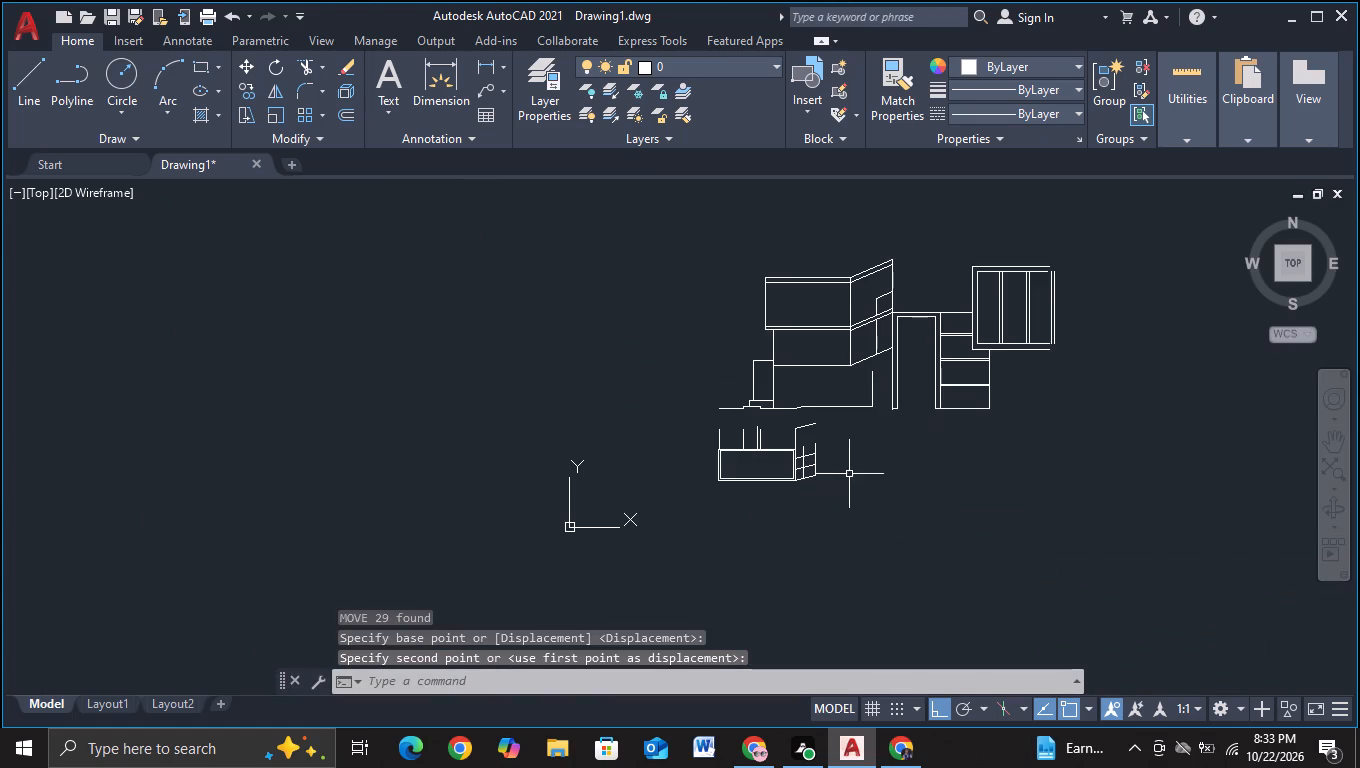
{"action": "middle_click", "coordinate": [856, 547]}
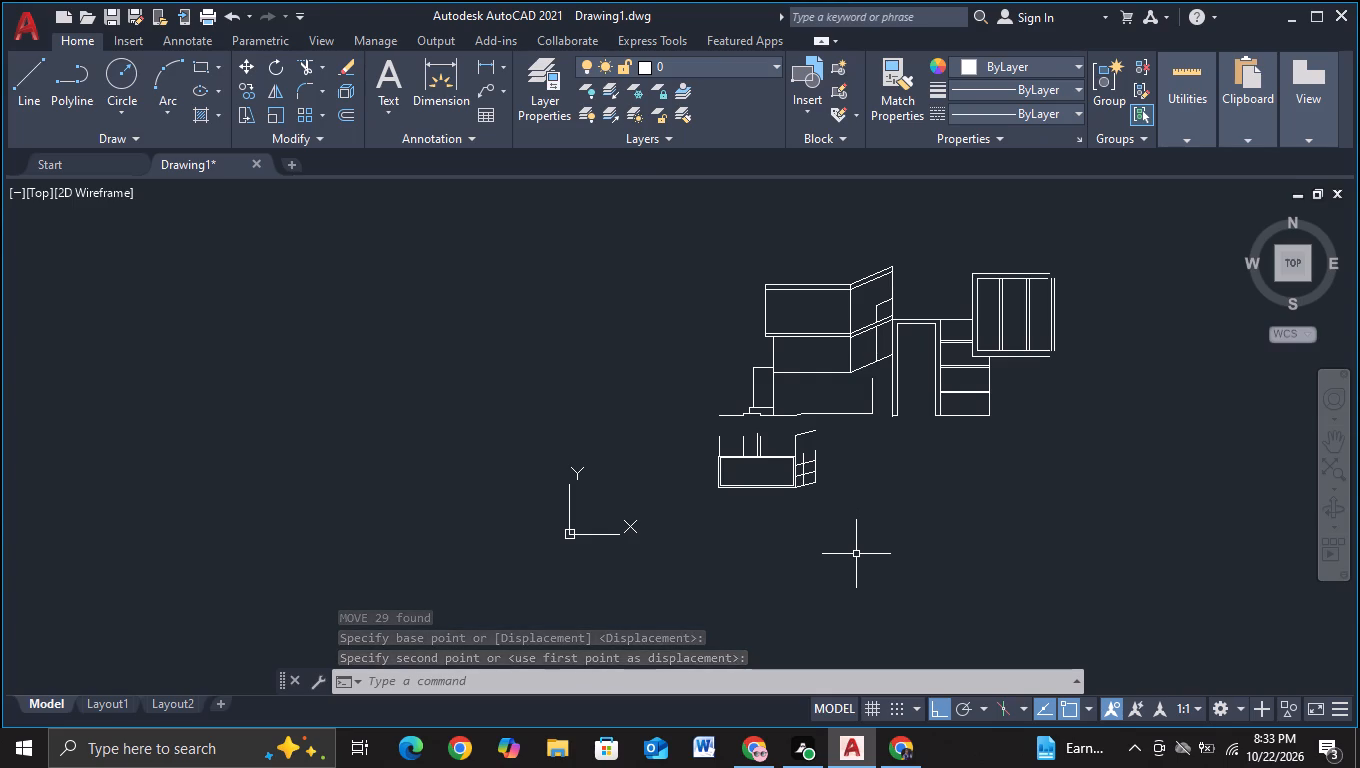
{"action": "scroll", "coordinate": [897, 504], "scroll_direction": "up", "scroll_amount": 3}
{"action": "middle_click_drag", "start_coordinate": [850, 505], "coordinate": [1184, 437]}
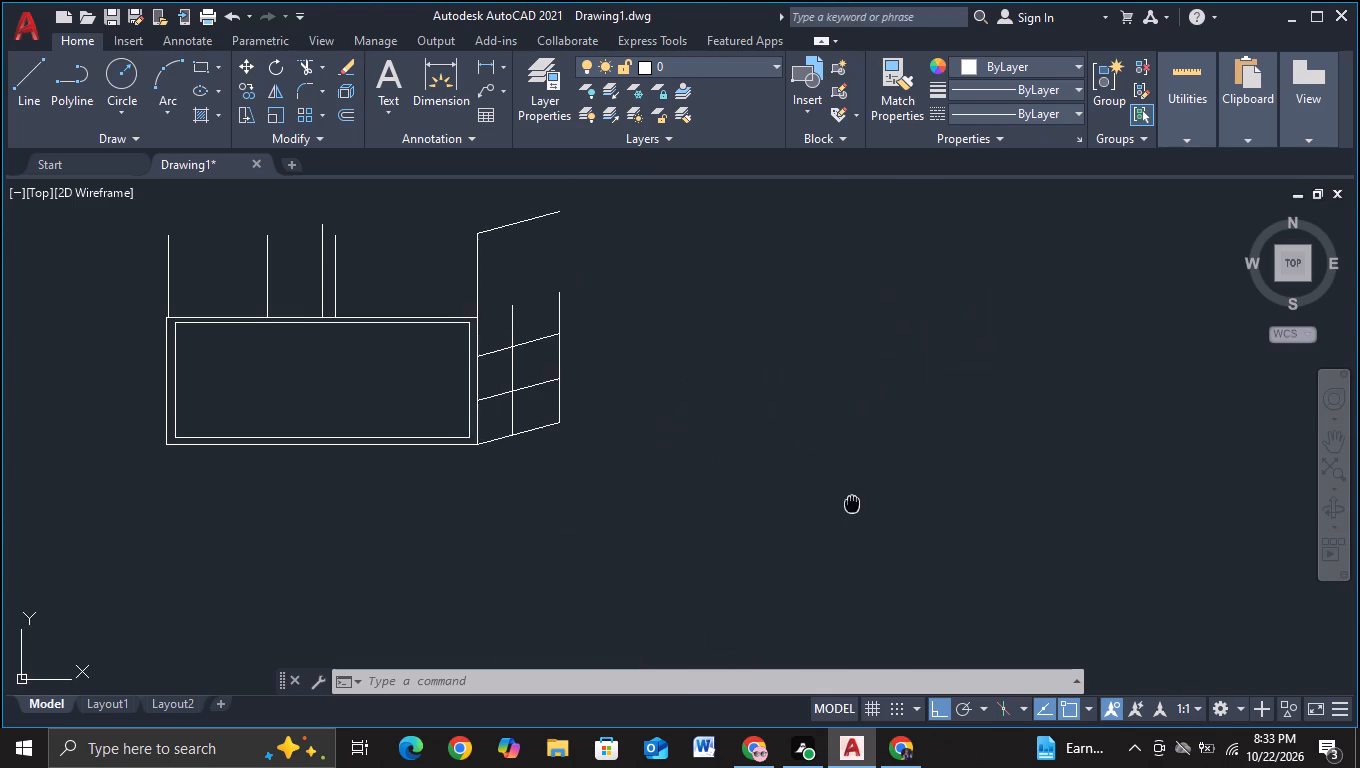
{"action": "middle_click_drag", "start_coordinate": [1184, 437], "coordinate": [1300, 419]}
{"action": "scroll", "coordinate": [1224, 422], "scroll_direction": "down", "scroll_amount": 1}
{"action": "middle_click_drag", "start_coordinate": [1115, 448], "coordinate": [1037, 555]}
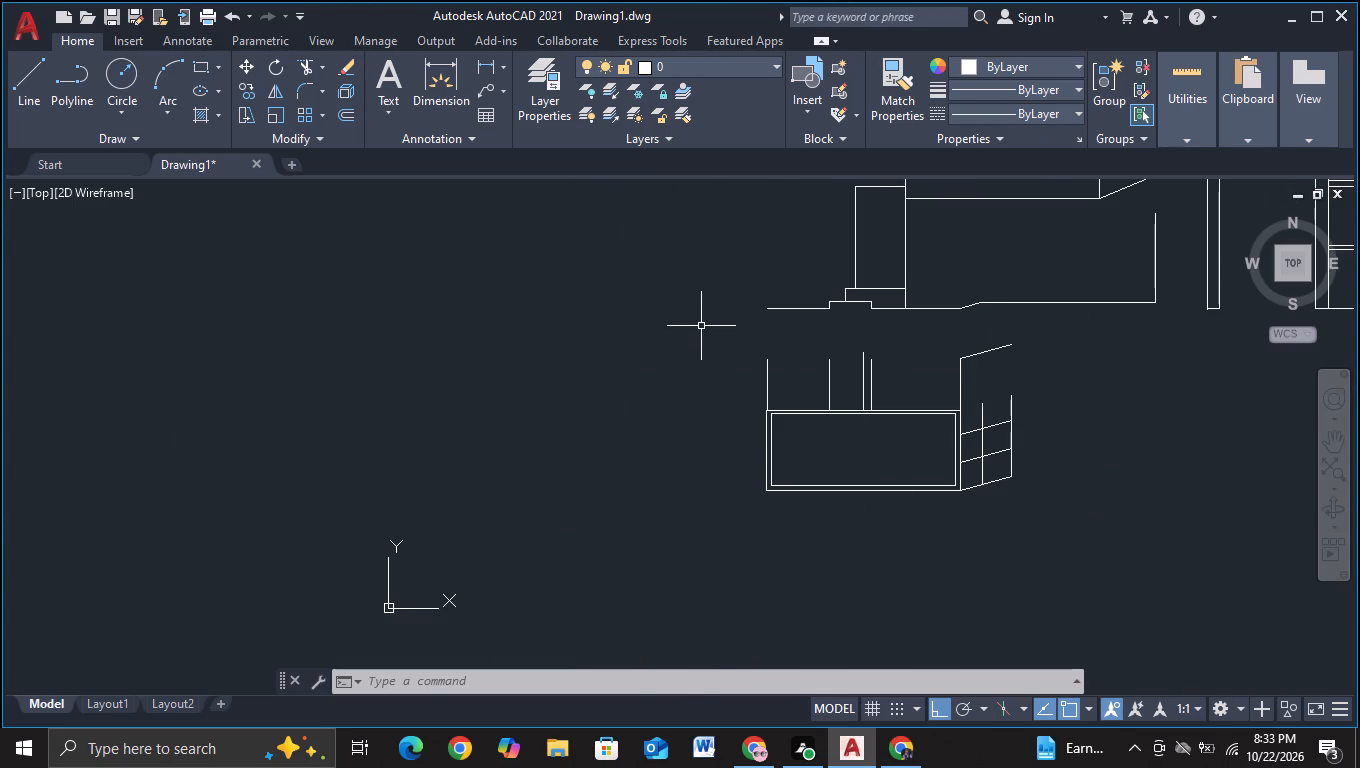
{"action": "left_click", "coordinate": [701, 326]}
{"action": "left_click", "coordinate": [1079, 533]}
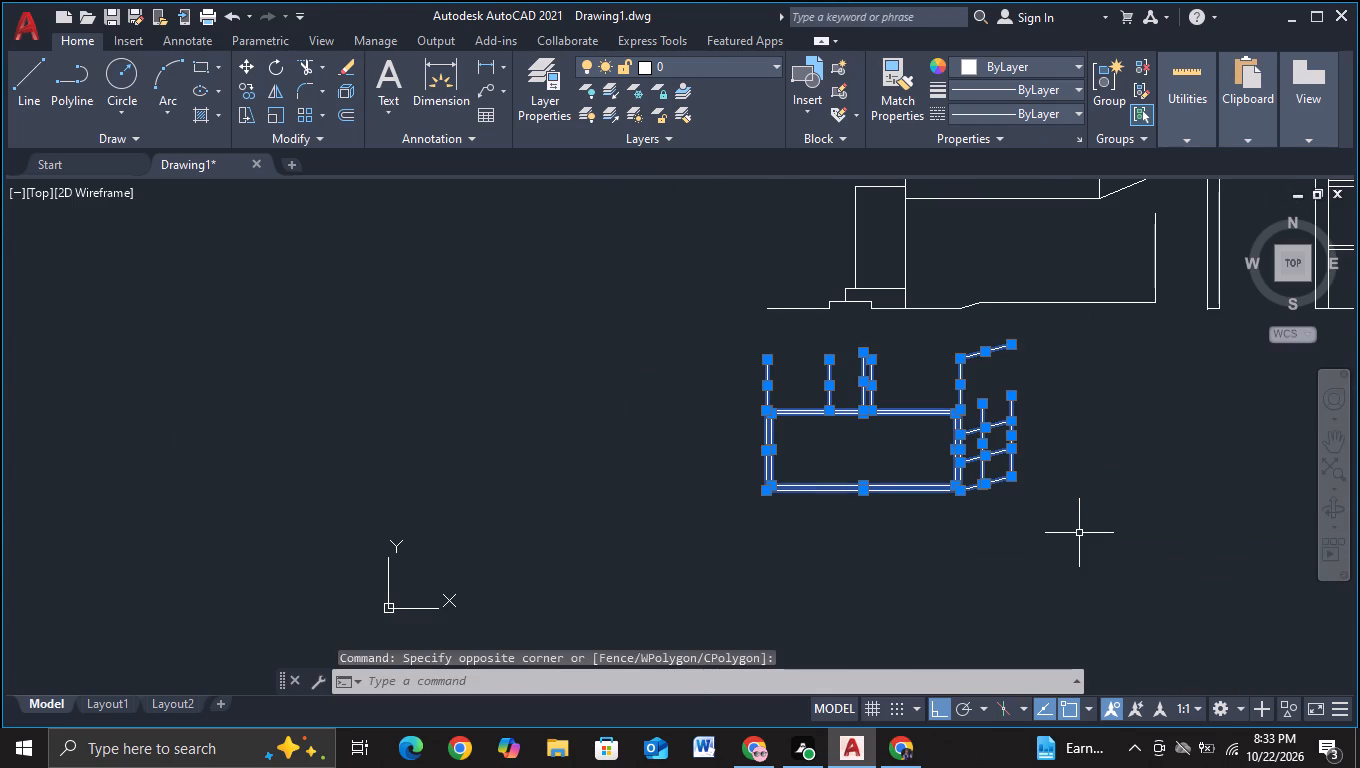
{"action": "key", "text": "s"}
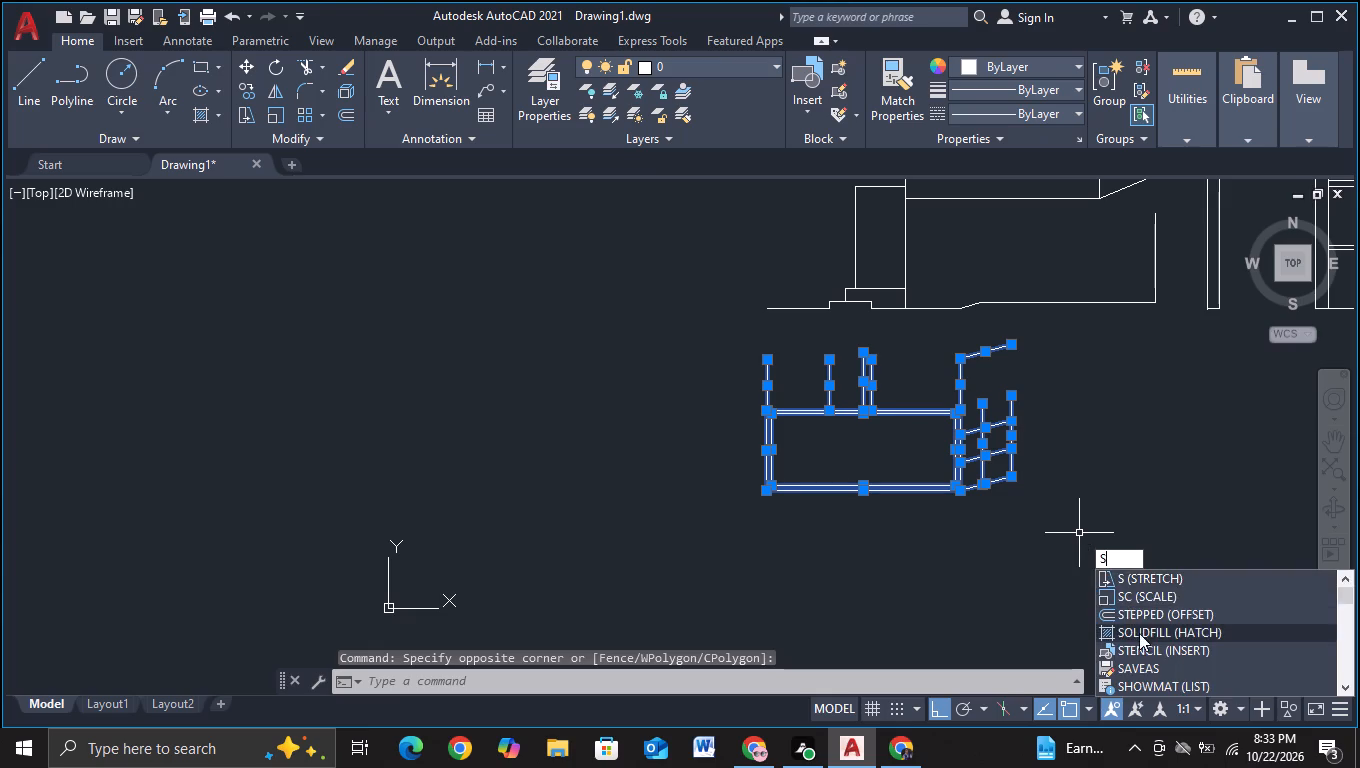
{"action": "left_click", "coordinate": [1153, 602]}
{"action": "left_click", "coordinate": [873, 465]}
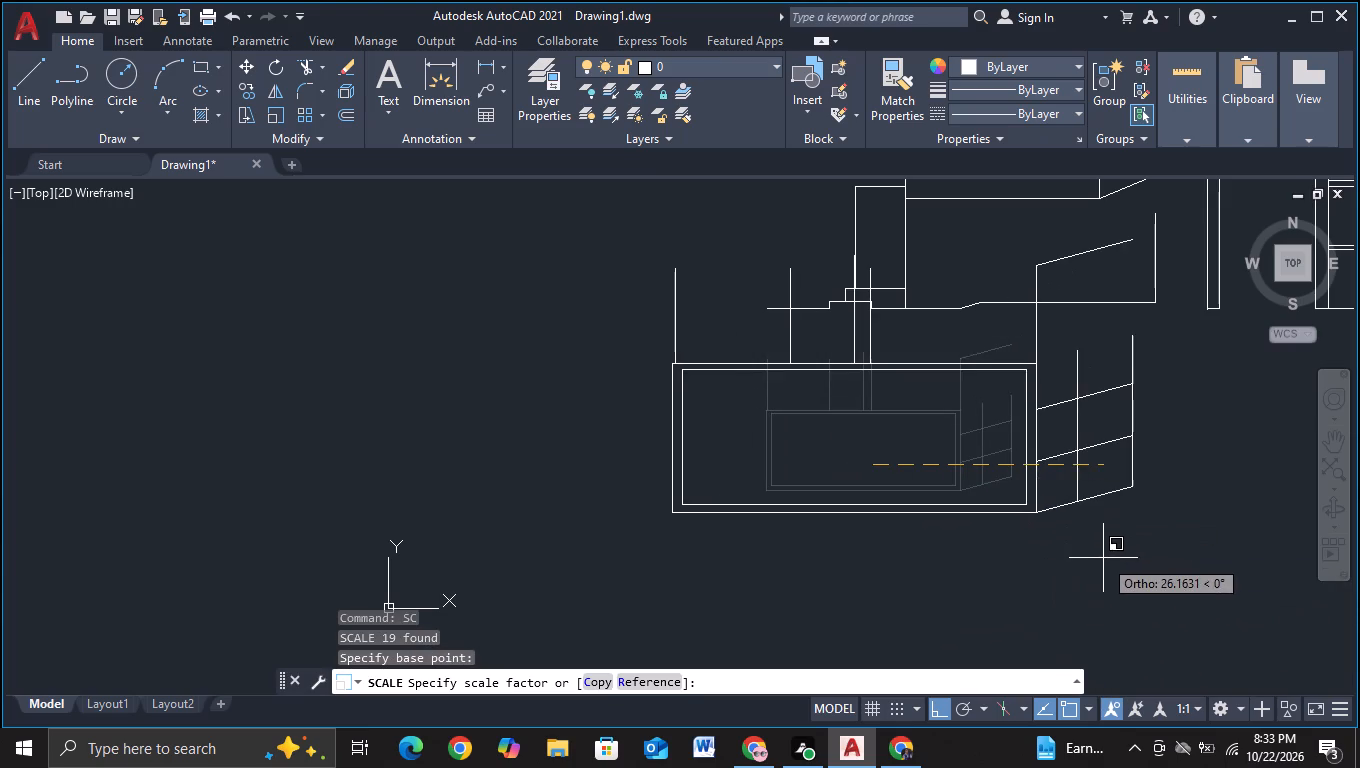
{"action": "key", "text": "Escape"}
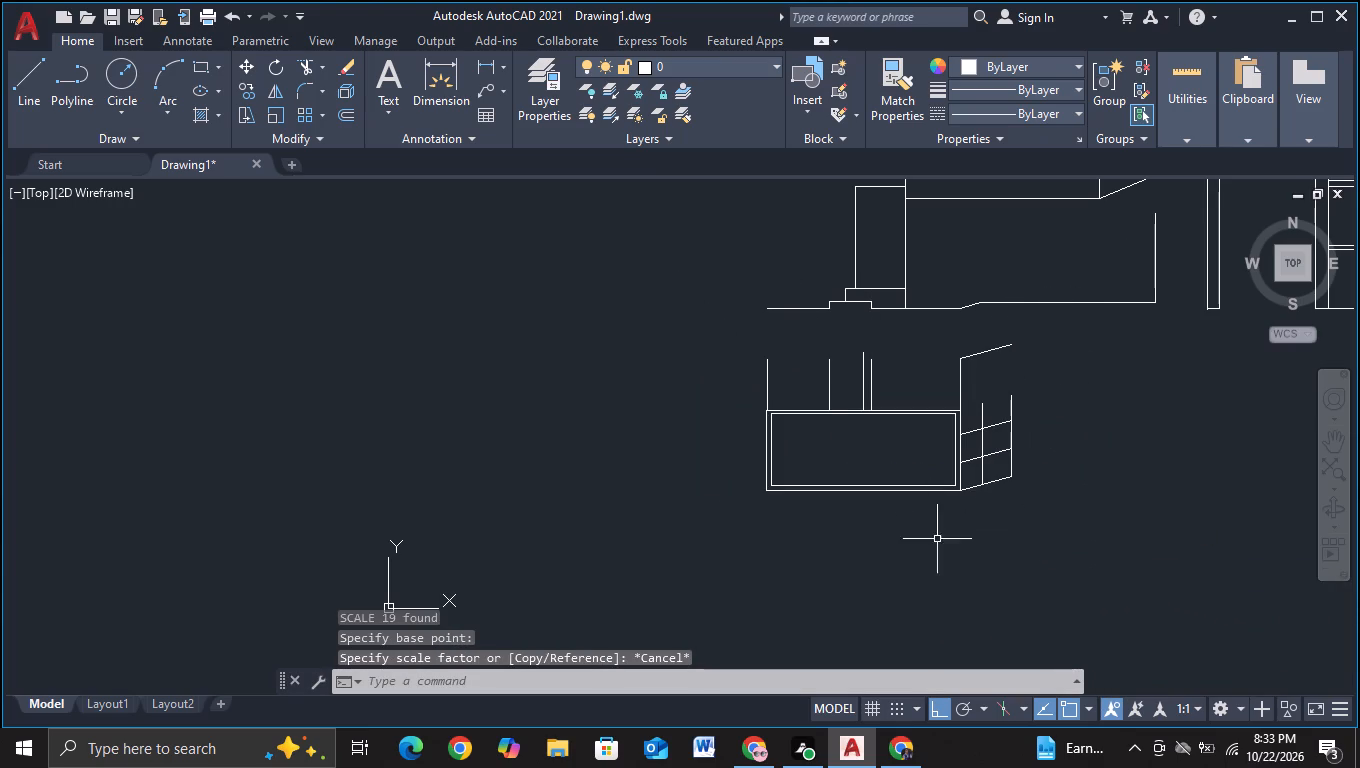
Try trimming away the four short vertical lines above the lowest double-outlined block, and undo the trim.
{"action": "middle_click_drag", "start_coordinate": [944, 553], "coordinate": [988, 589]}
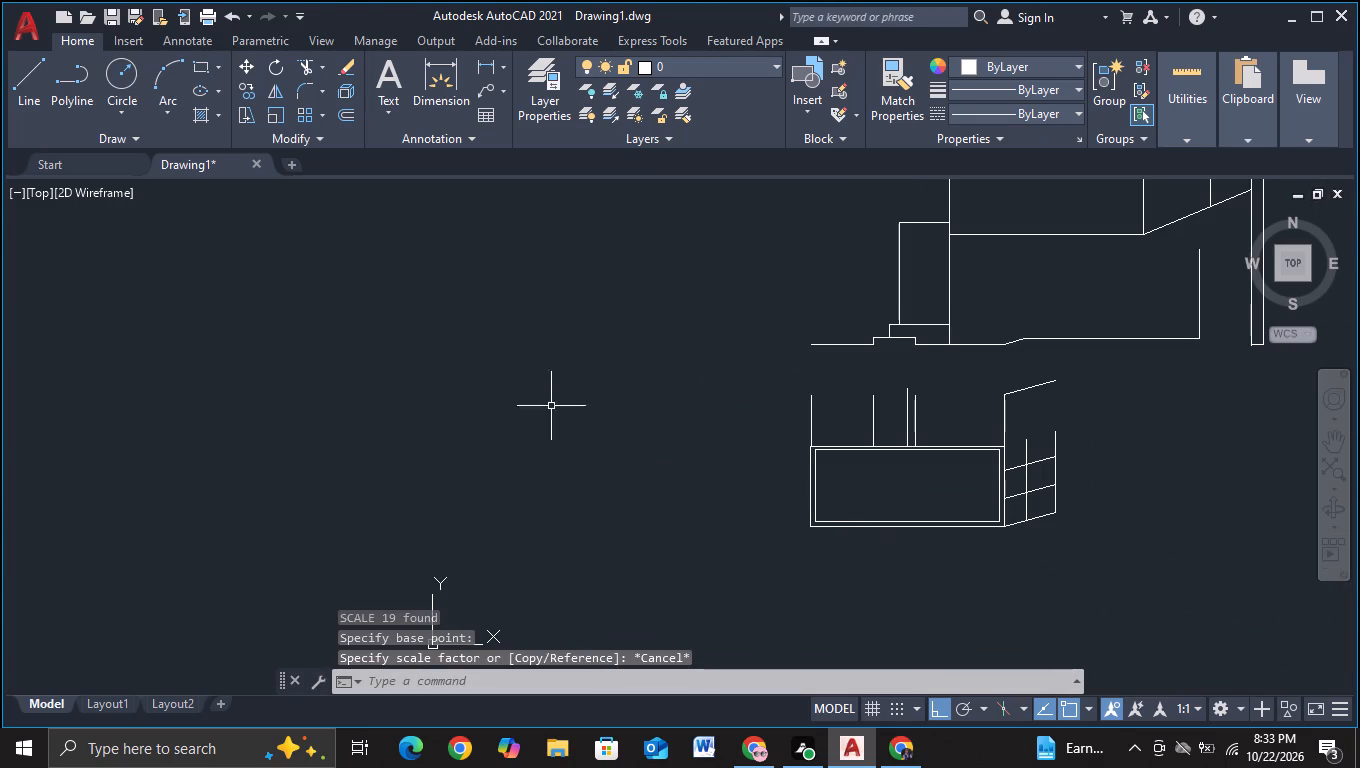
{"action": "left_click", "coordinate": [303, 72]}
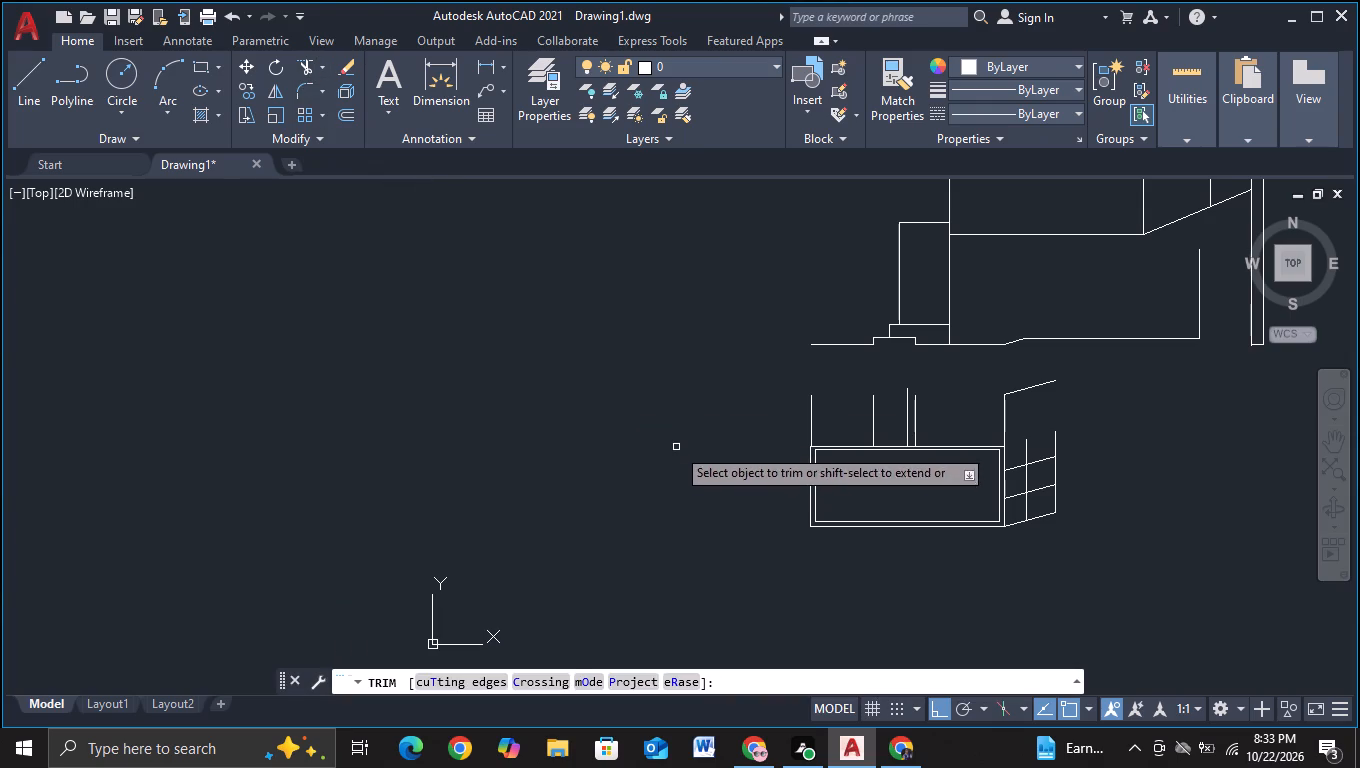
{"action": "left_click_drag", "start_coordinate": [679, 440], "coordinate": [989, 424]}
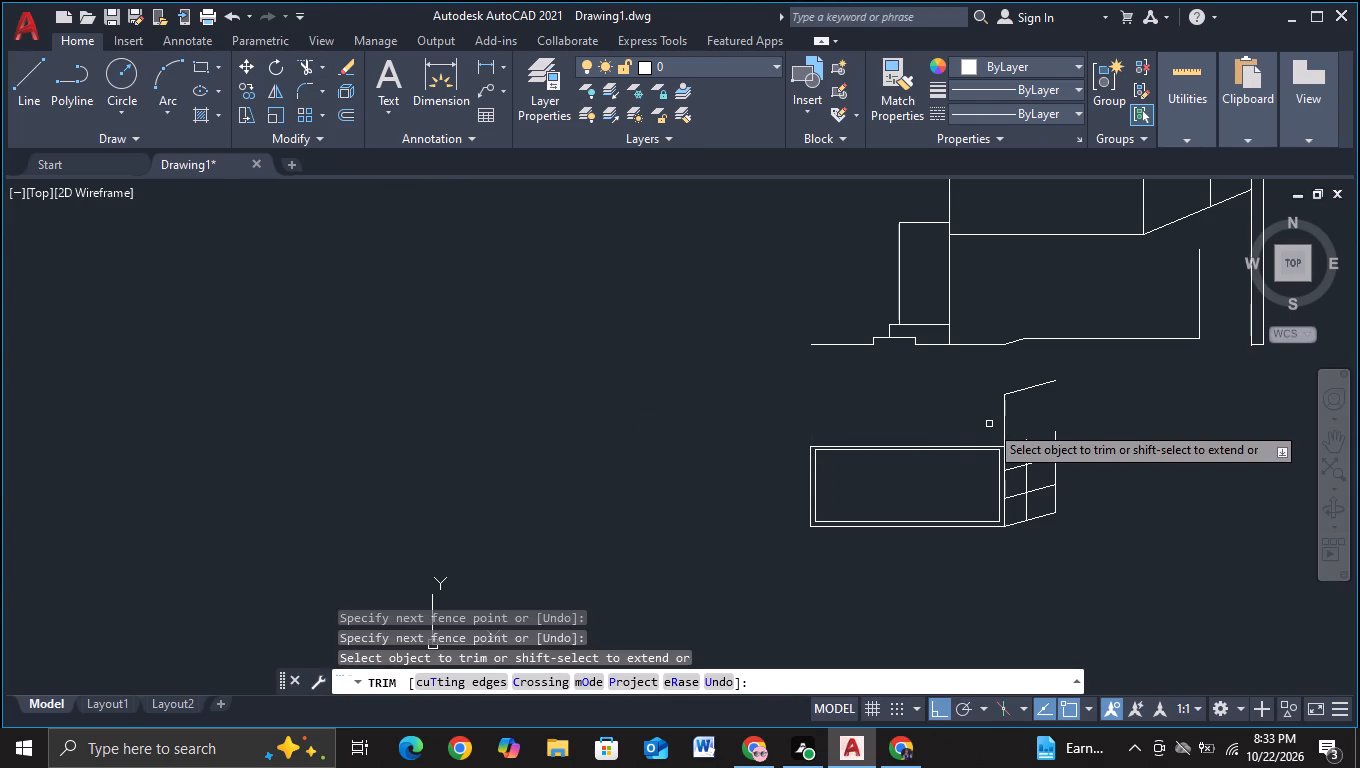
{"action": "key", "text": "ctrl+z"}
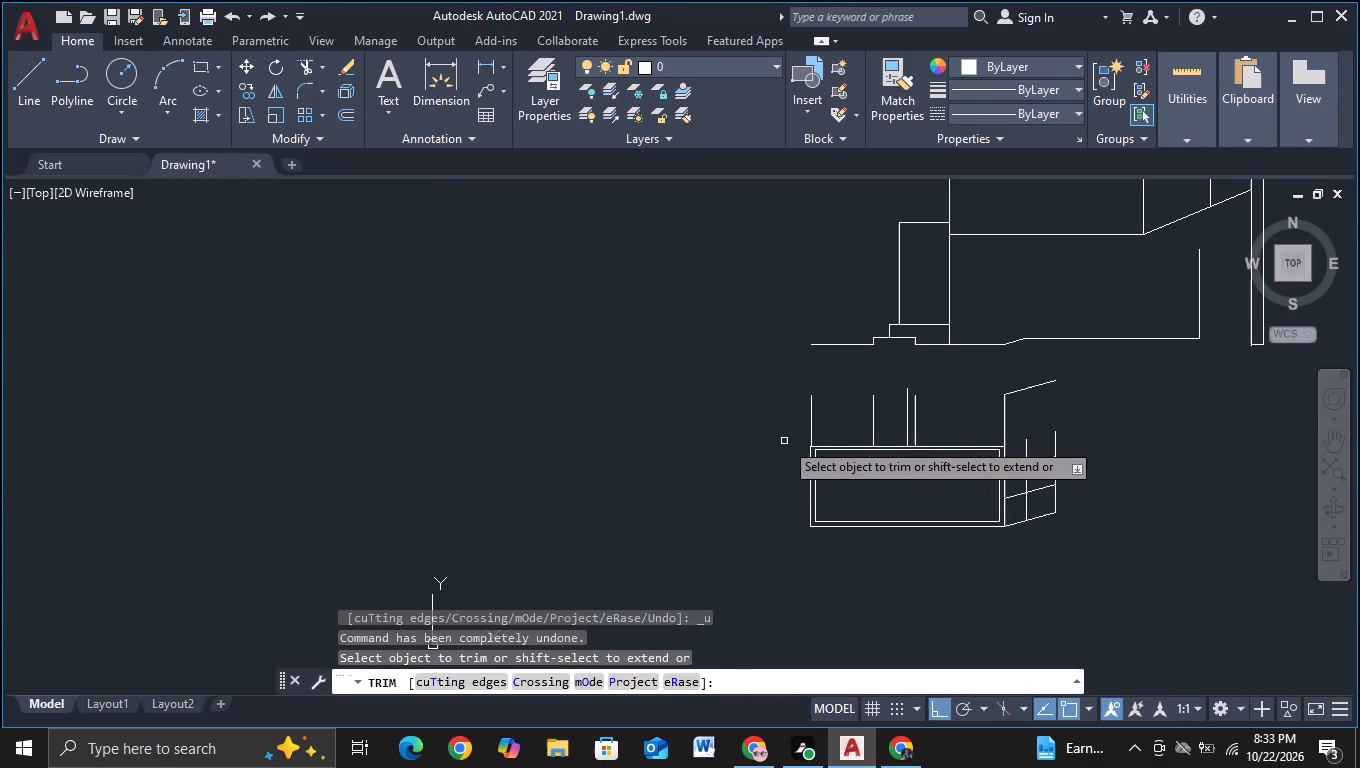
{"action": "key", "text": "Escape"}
Extend the five vertical lines rising from the lowest double-outlined block up to the stepped blocks' base outline.
{"action": "key", "text": "e"}
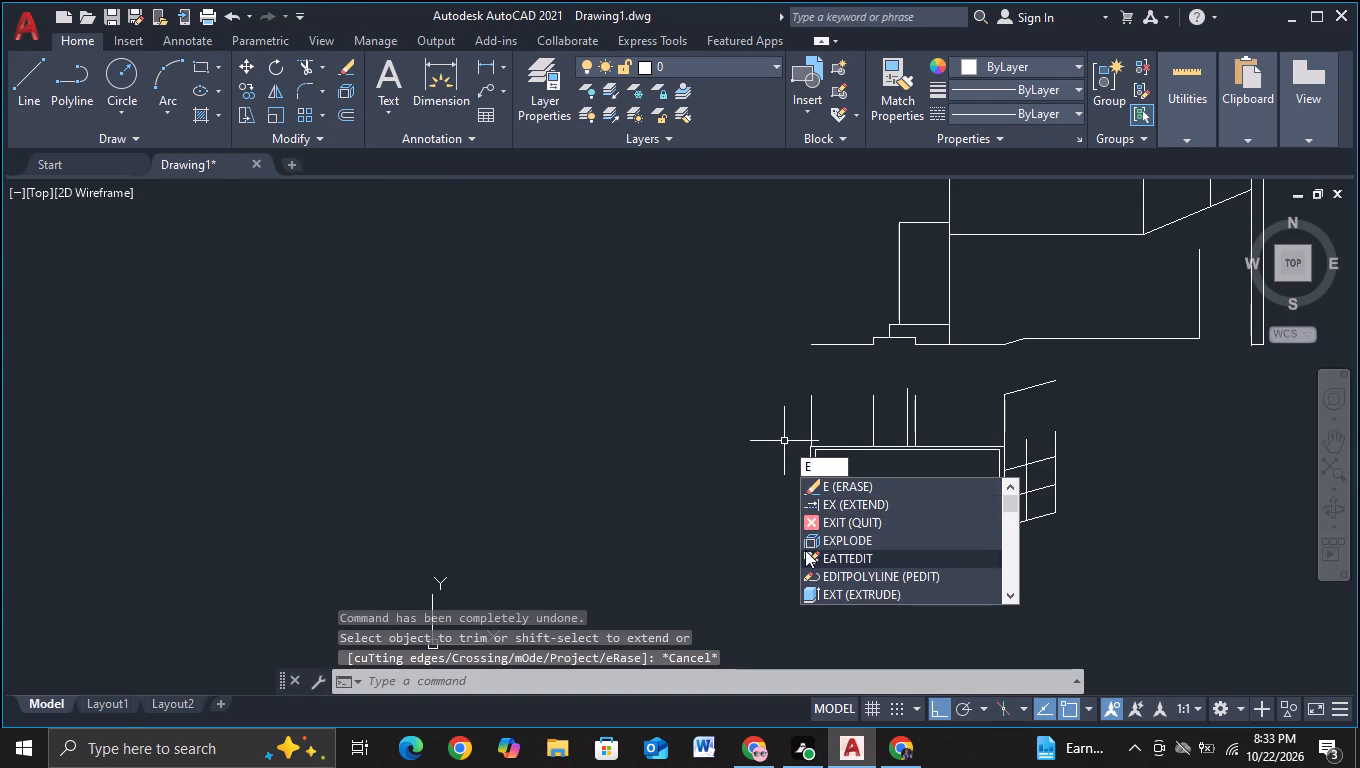
{"action": "left_click", "coordinate": [815, 512]}
{"action": "left_click_drag", "start_coordinate": [734, 416], "coordinate": [969, 419]}
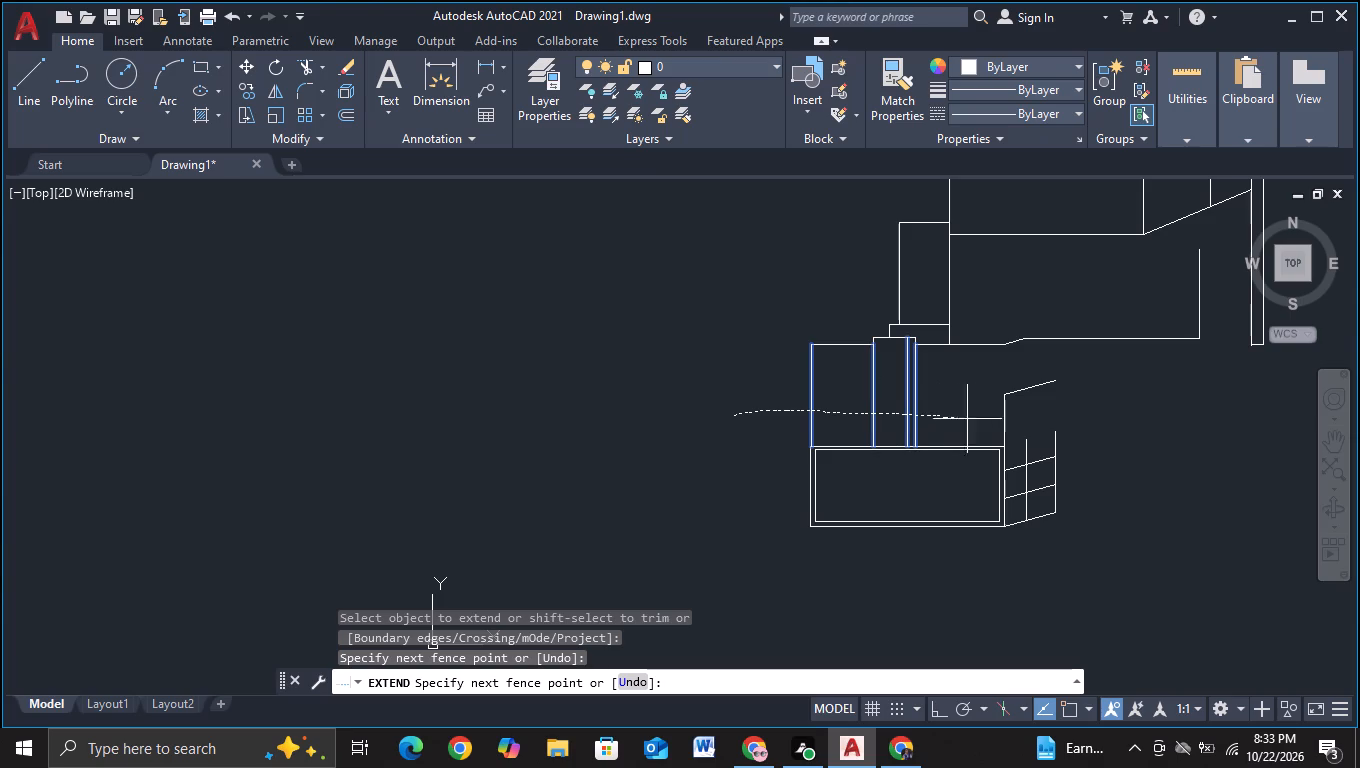
{"action": "left_click_drag", "start_coordinate": [969, 419], "coordinate": [1017, 420]}
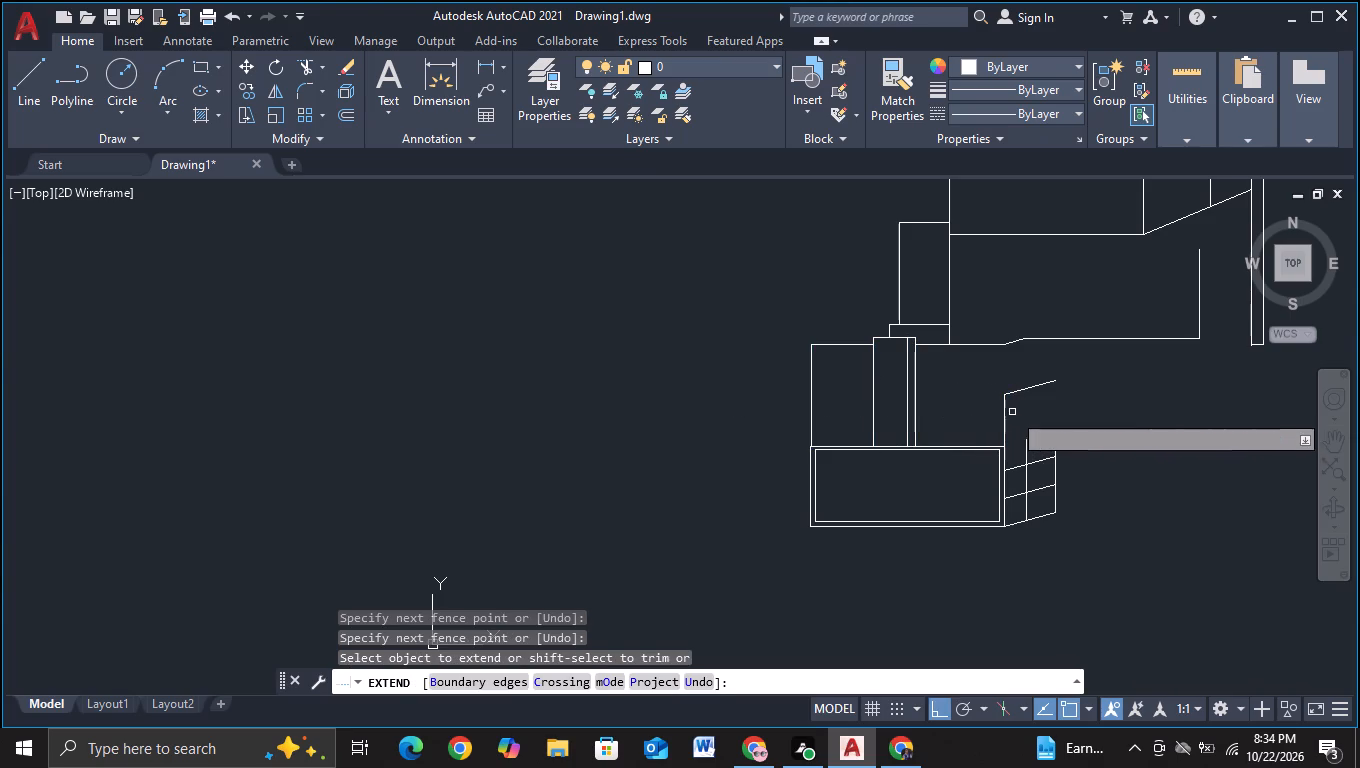
{"action": "scroll", "coordinate": [995, 404], "scroll_direction": "up", "scroll_amount": 2}
{"action": "left_click_drag", "start_coordinate": [993, 404], "coordinate": [1044, 396]}
{"action": "scroll", "coordinate": [1036, 396], "scroll_direction": "down", "scroll_amount": 2}
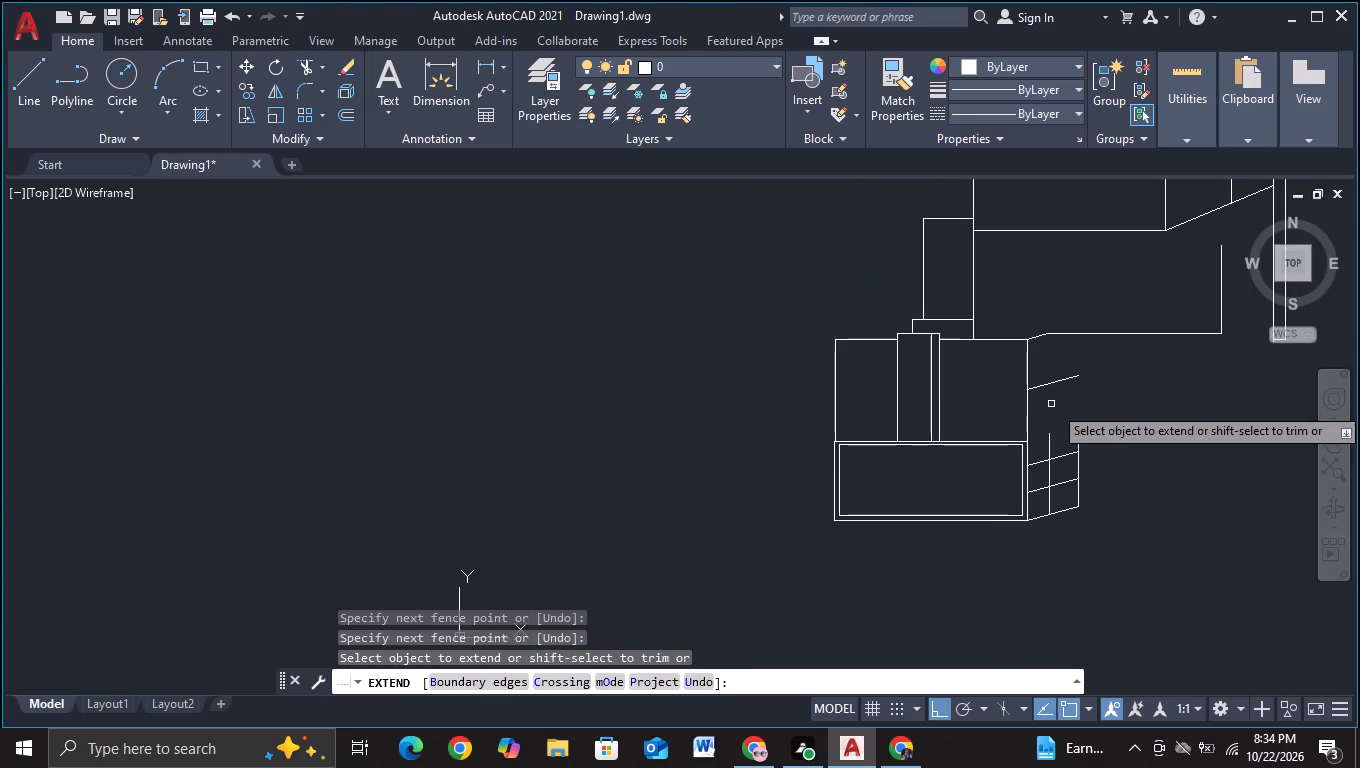
{"action": "key", "text": "Escape"}
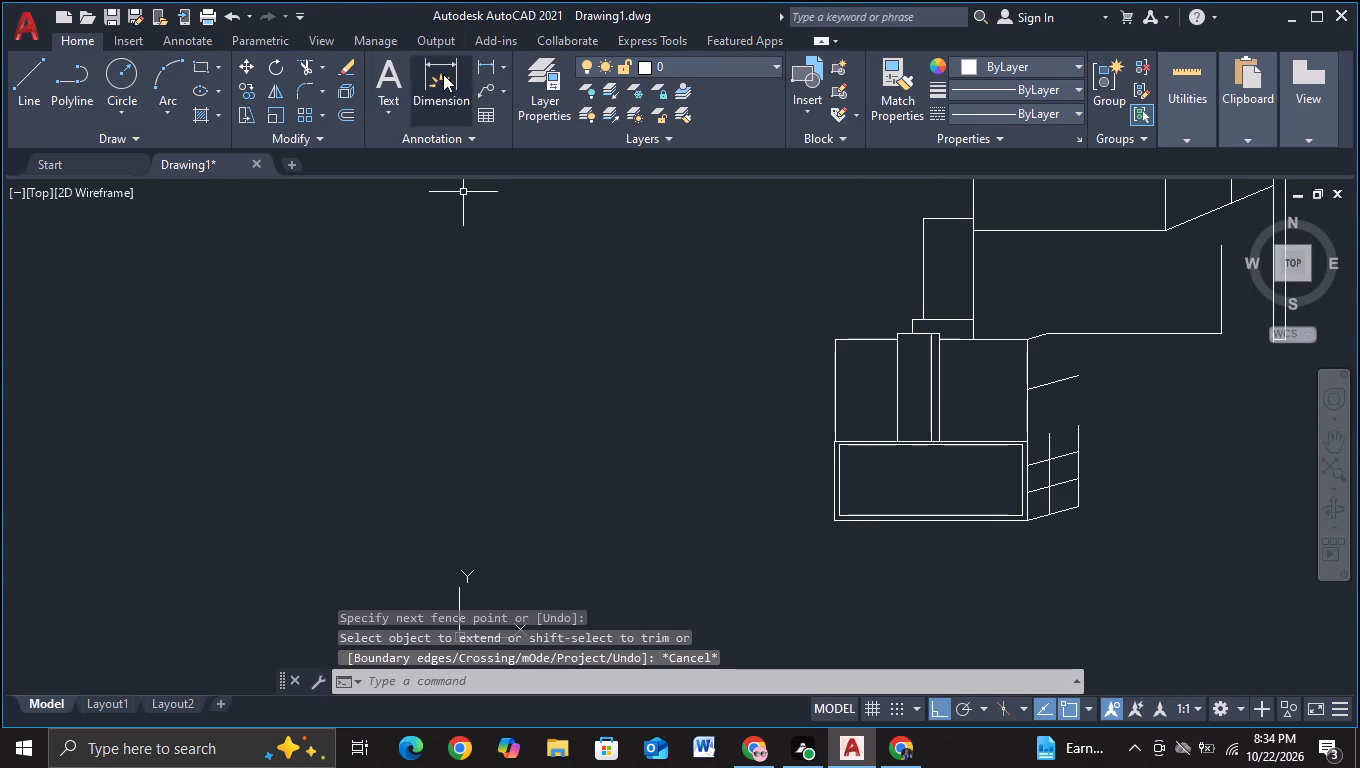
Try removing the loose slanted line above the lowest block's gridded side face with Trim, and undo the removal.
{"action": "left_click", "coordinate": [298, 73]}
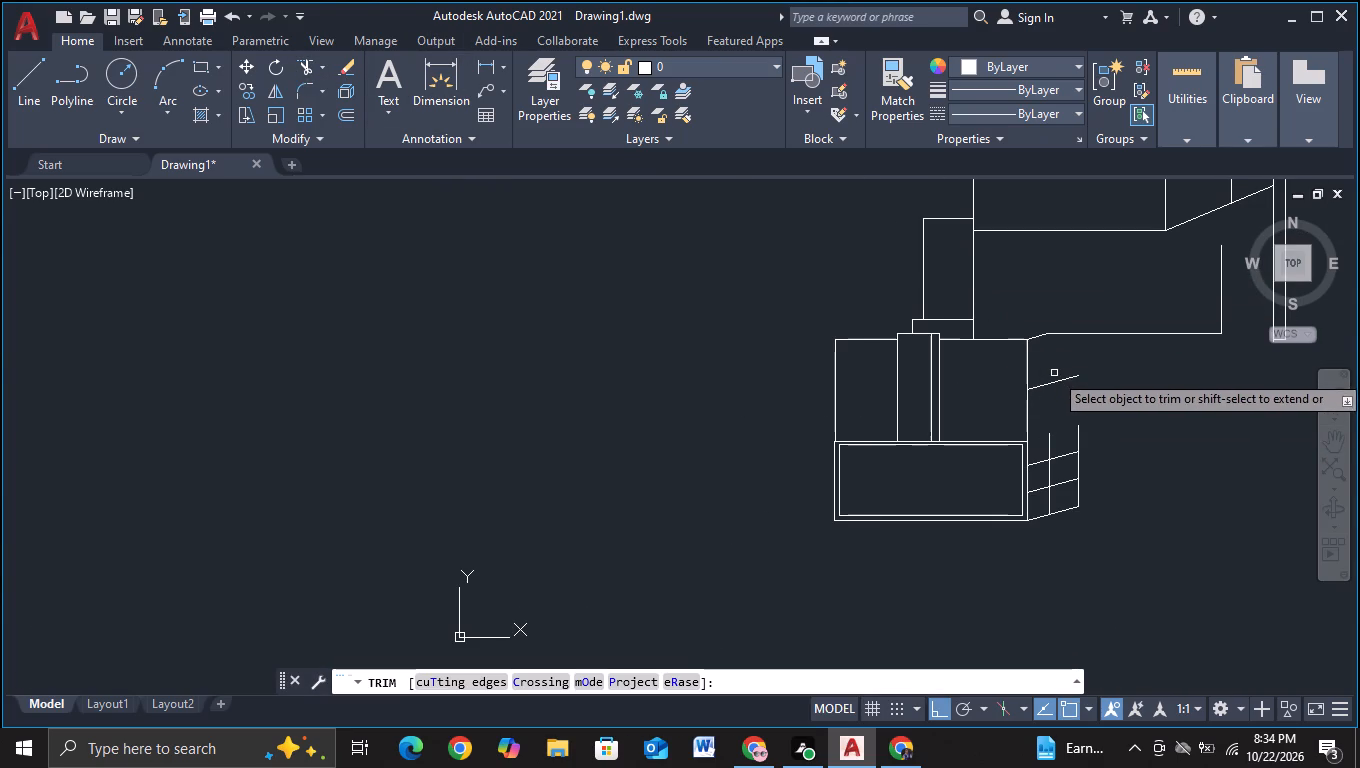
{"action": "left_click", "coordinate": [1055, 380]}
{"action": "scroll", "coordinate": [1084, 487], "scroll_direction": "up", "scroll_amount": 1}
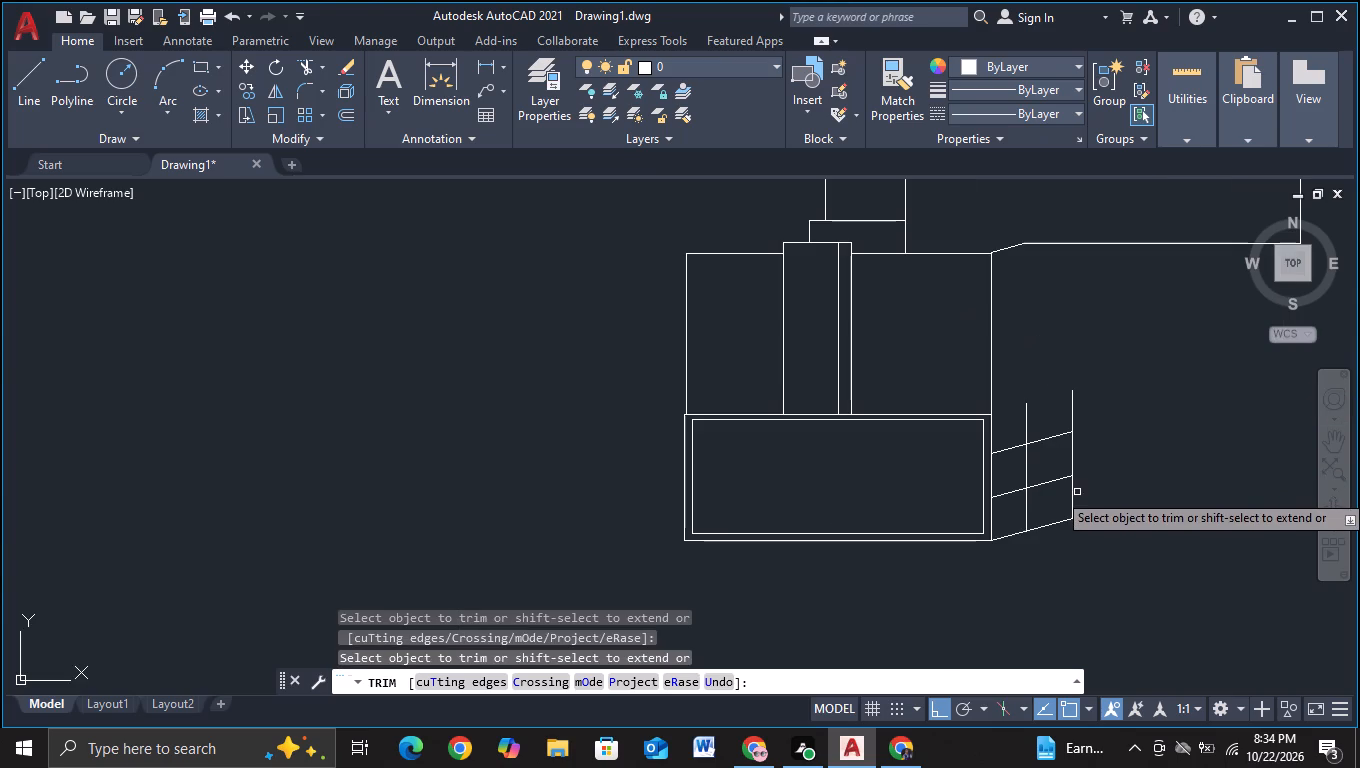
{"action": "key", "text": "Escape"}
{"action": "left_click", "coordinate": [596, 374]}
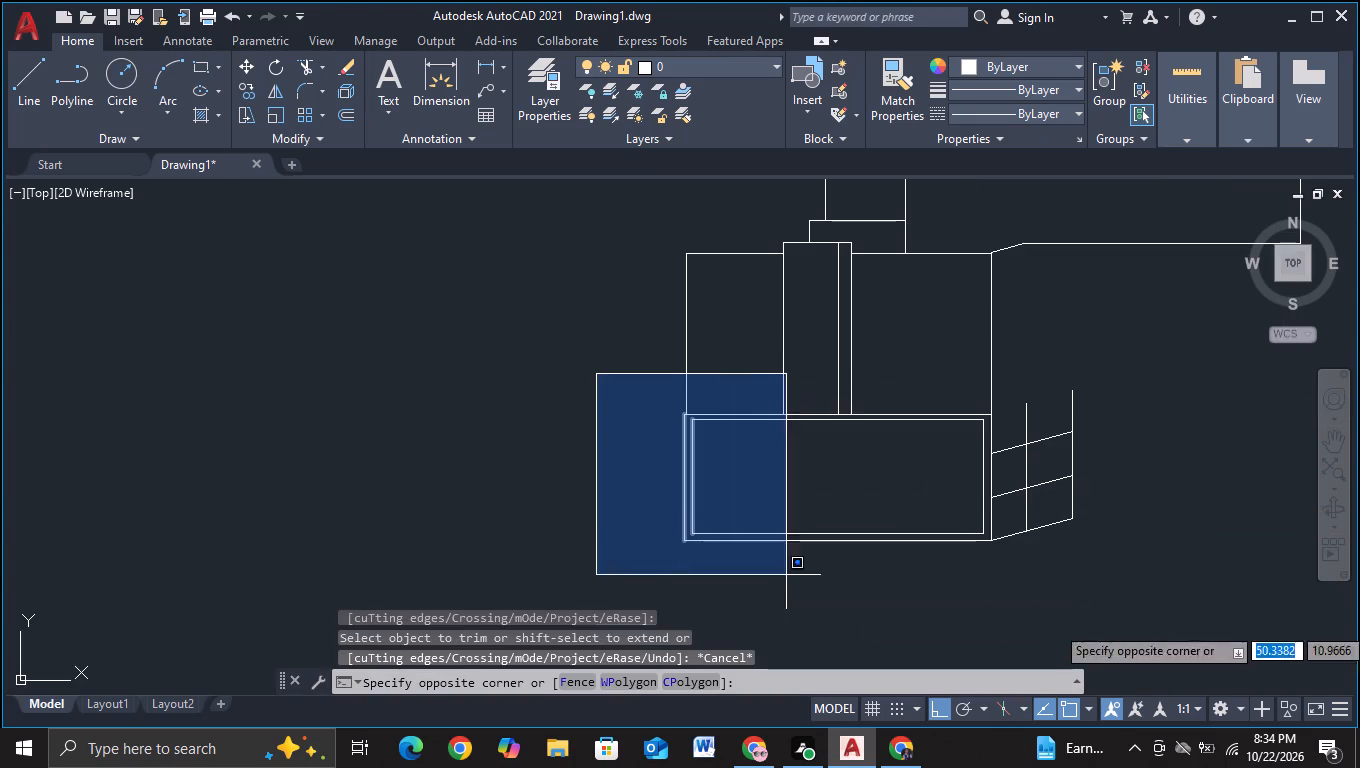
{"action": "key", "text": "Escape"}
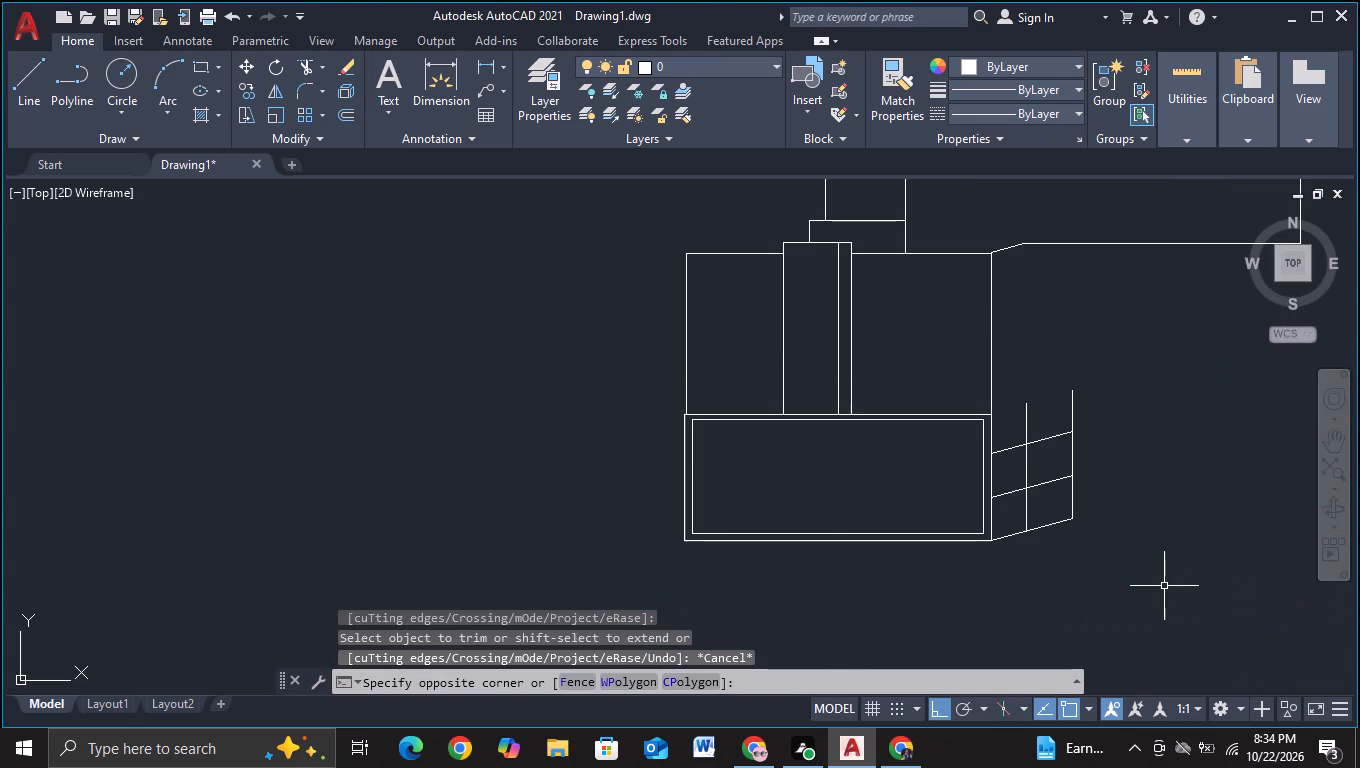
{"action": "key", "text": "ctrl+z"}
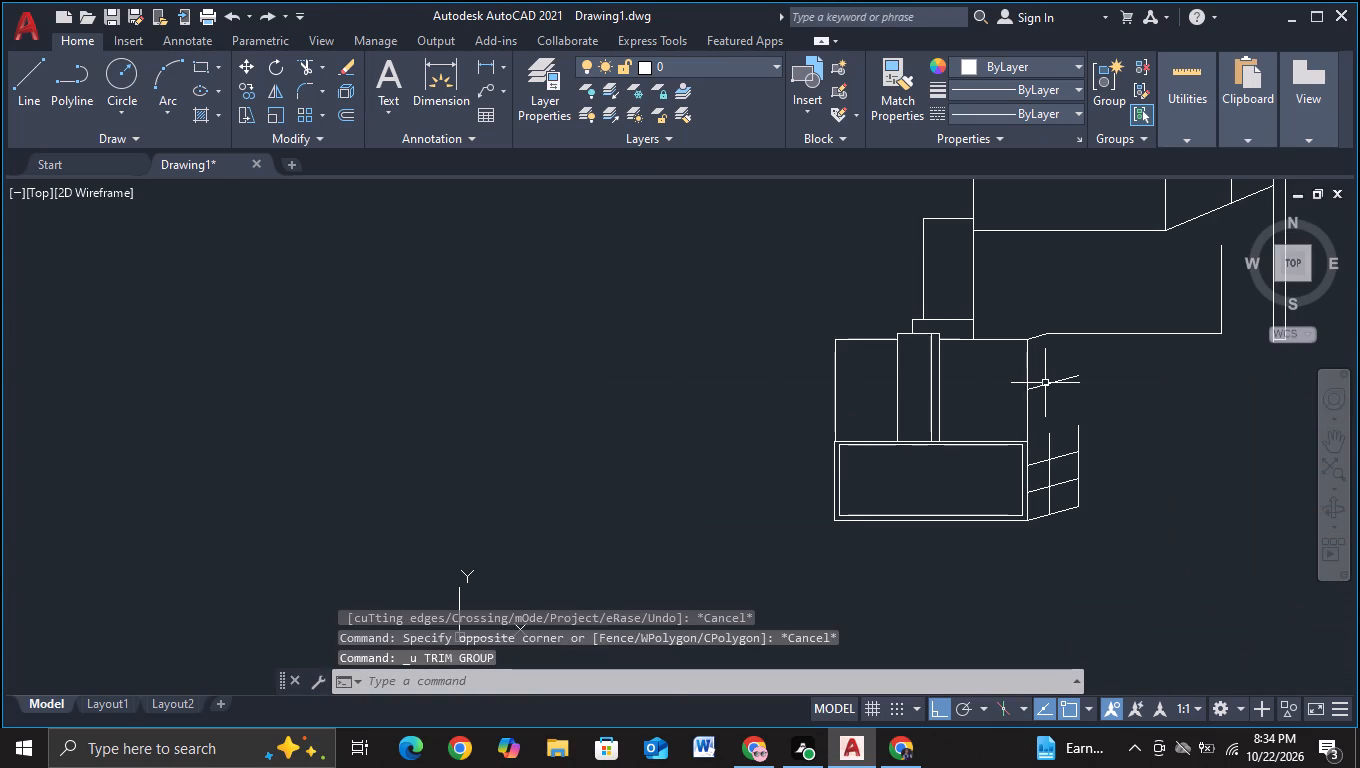
Move the loose slanted line straight down toward the open top of the lowest block's gridded side face.
{"action": "left_click", "coordinate": [1044, 383]}
{"action": "key", "text": "m"}
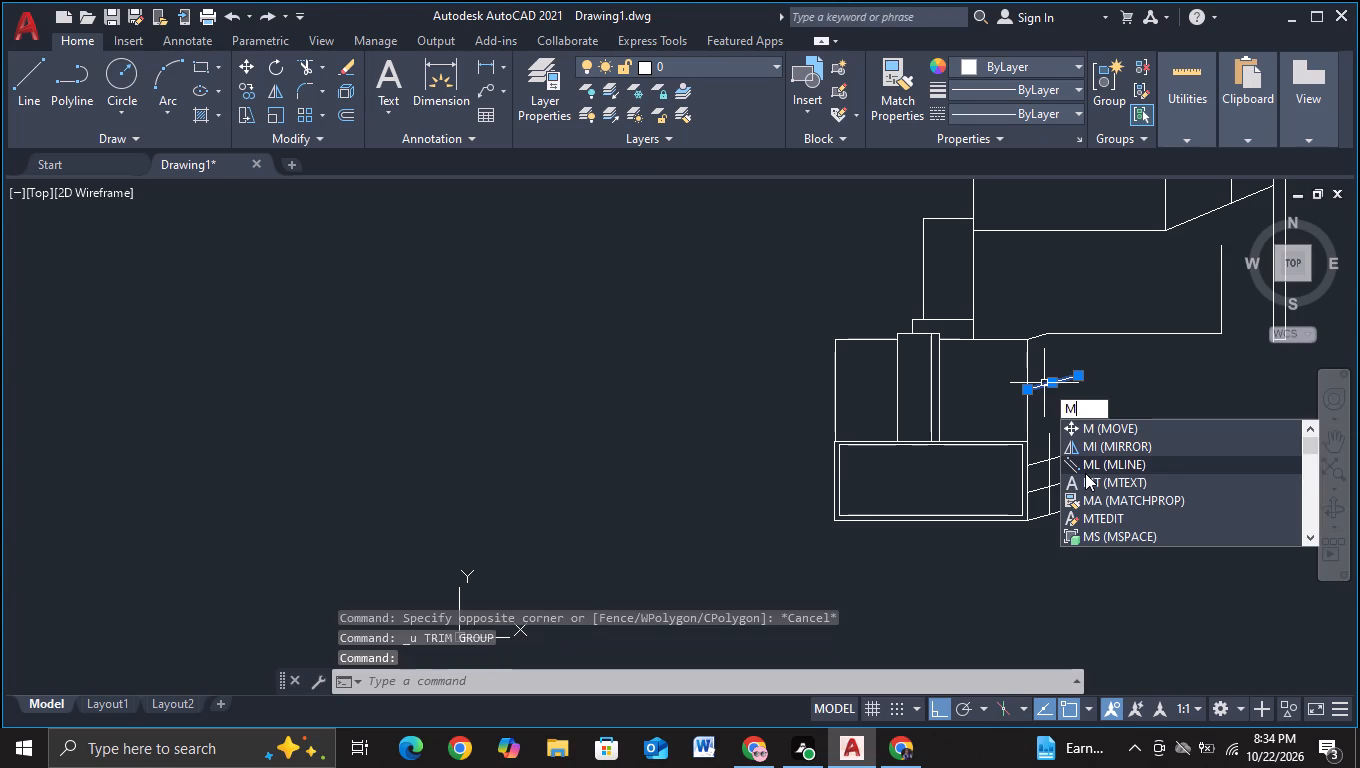
{"action": "left_click", "coordinate": [1090, 428]}
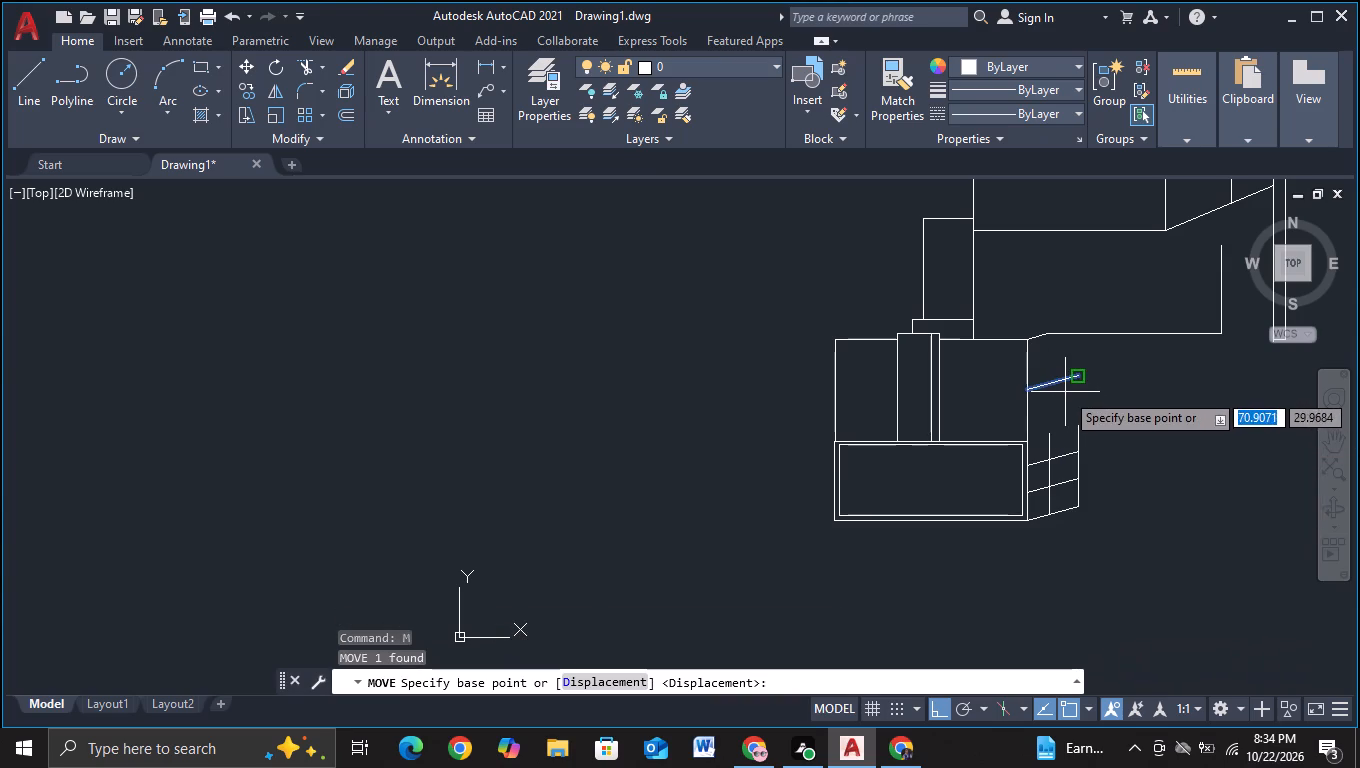
{"action": "left_click", "coordinate": [1063, 385]}
{"action": "scroll", "coordinate": [1062, 427], "scroll_direction": "up", "scroll_amount": 3}
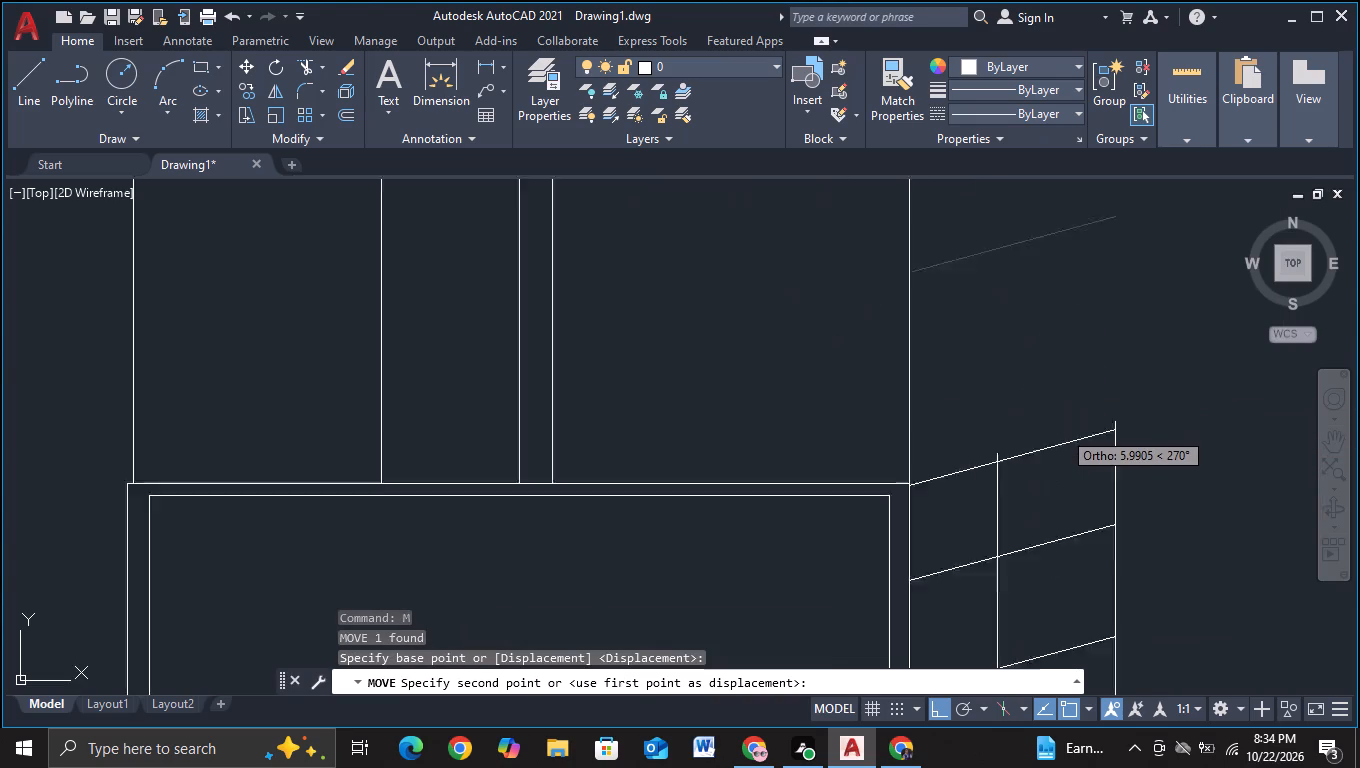
{"action": "scroll", "coordinate": [1062, 430], "scroll_direction": "up", "scroll_amount": 1}
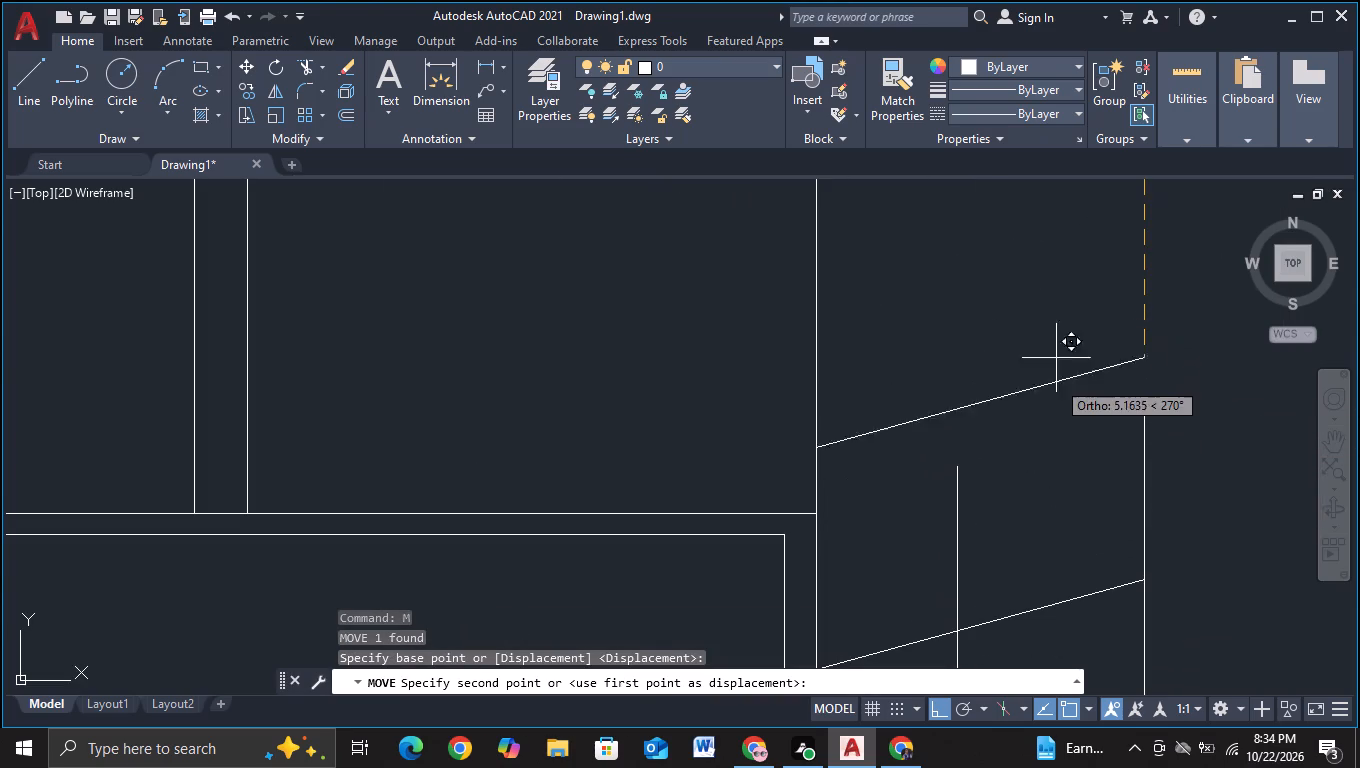
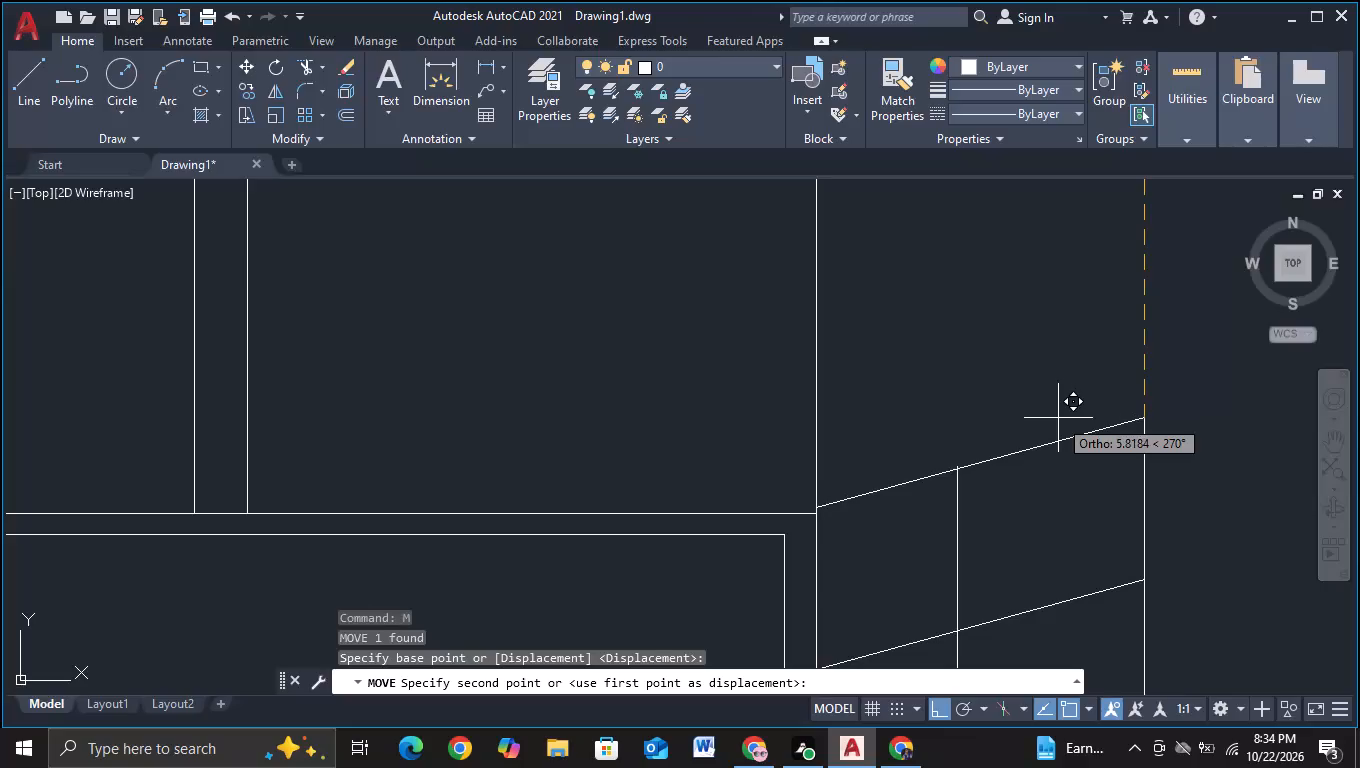
Set the moved slanted line down as the top edge of the lowest block's gridded side face.
{"action": "left_click", "coordinate": [1058, 418]}
{"action": "key", "text": "Escape"}
Scale up the lowest double-outlined block together with its gridded side face, using a base point inside the block's front.
{"action": "scroll", "coordinate": [1058, 418], "scroll_direction": "down", "scroll_amount": 2}
{"action": "scroll", "coordinate": [770, 400], "scroll_direction": "down", "scroll_amount": 3}
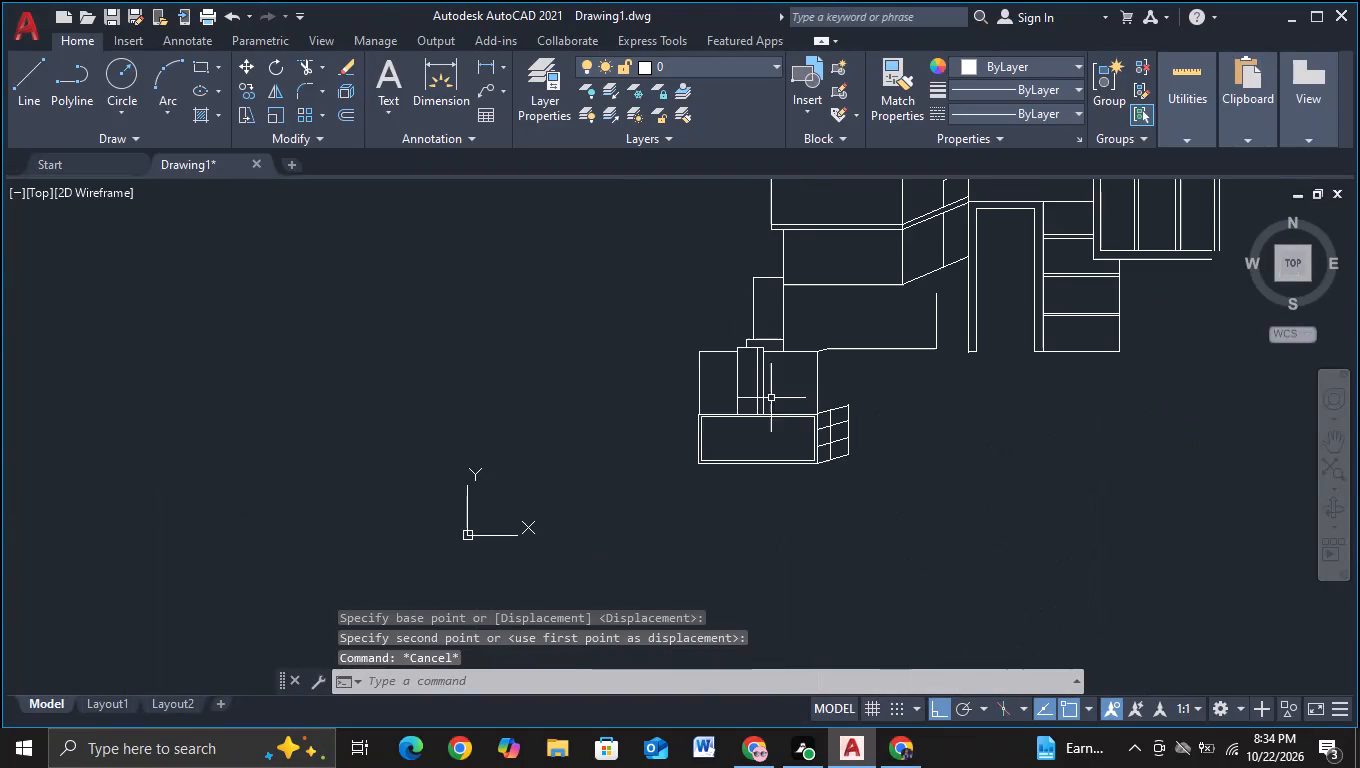
{"action": "left_click", "coordinate": [667, 402]}
{"action": "left_click", "coordinate": [907, 515]}
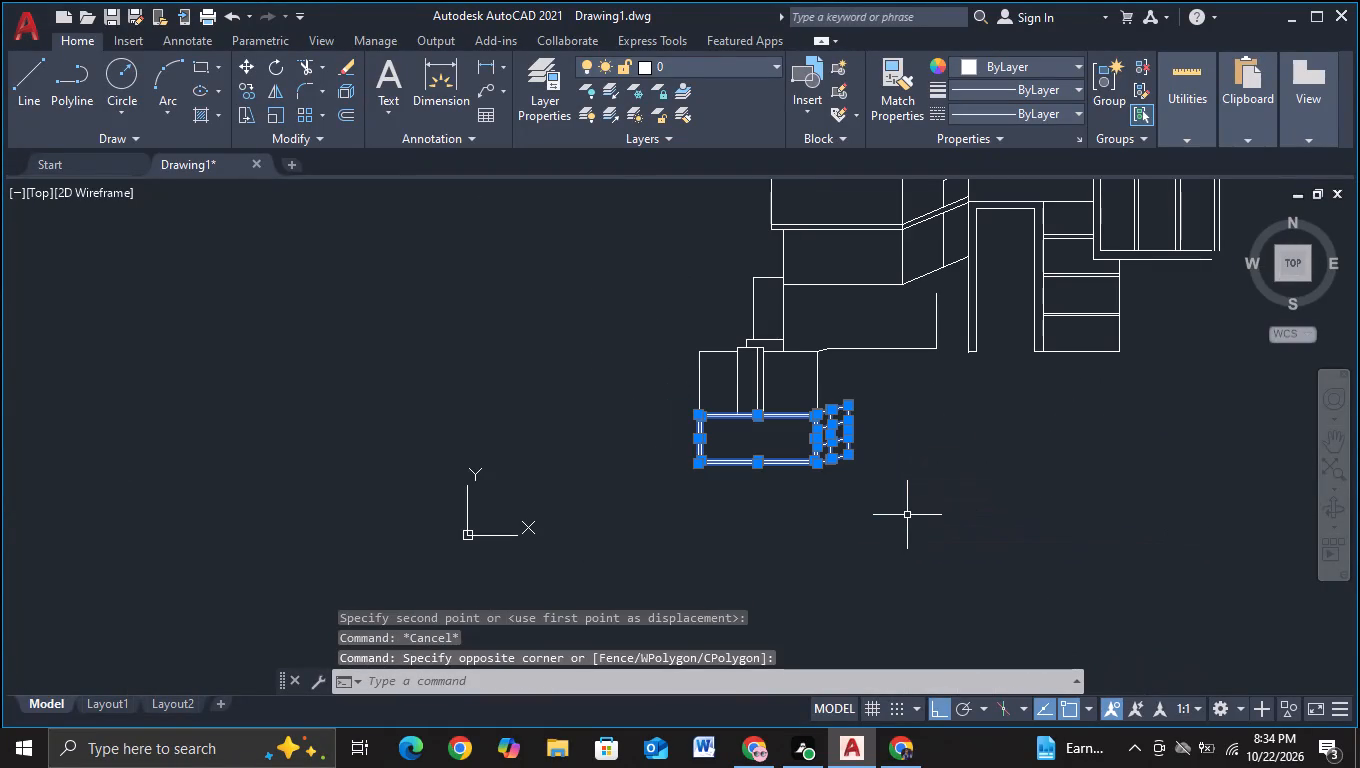
{"action": "key", "text": "s"}
{"action": "left_click", "coordinate": [979, 576]}
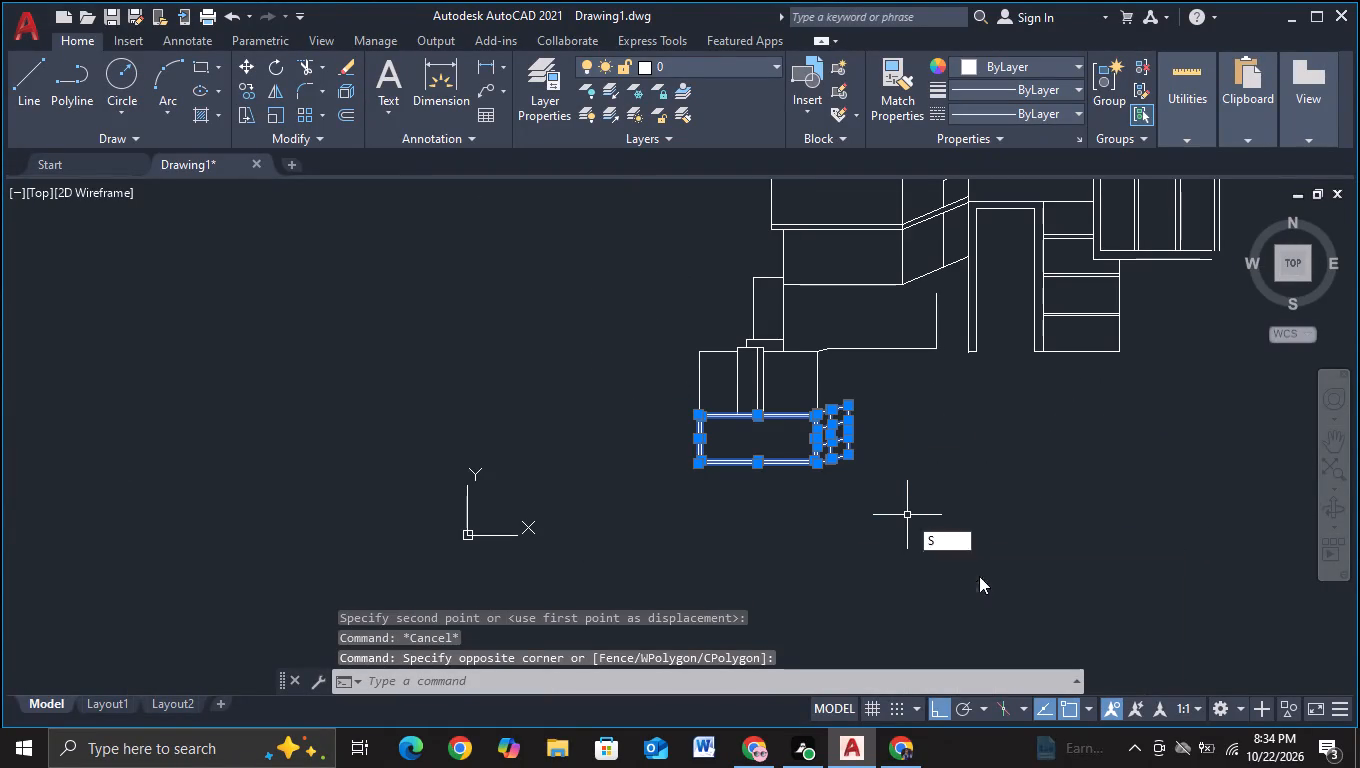
{"action": "left_click", "coordinate": [767, 440]}
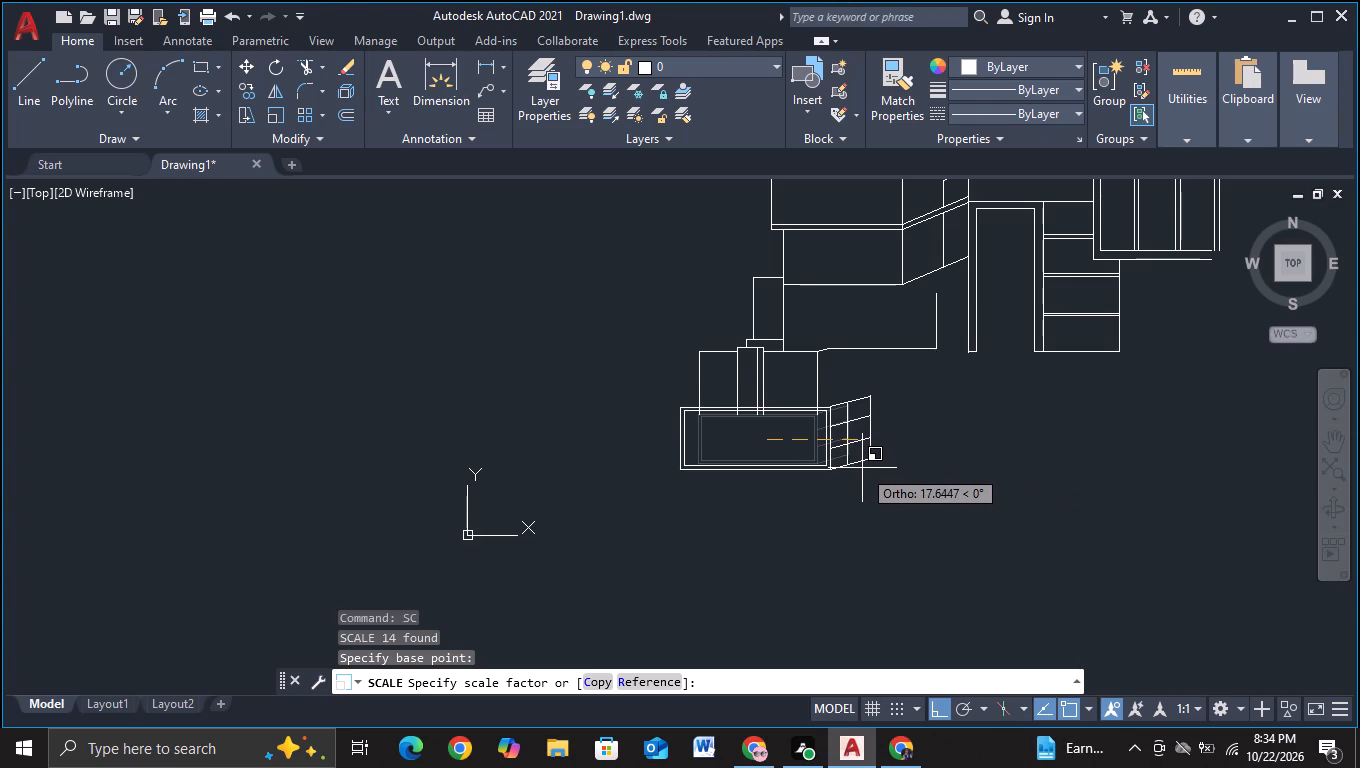
{"action": "left_click", "coordinate": [862, 468]}
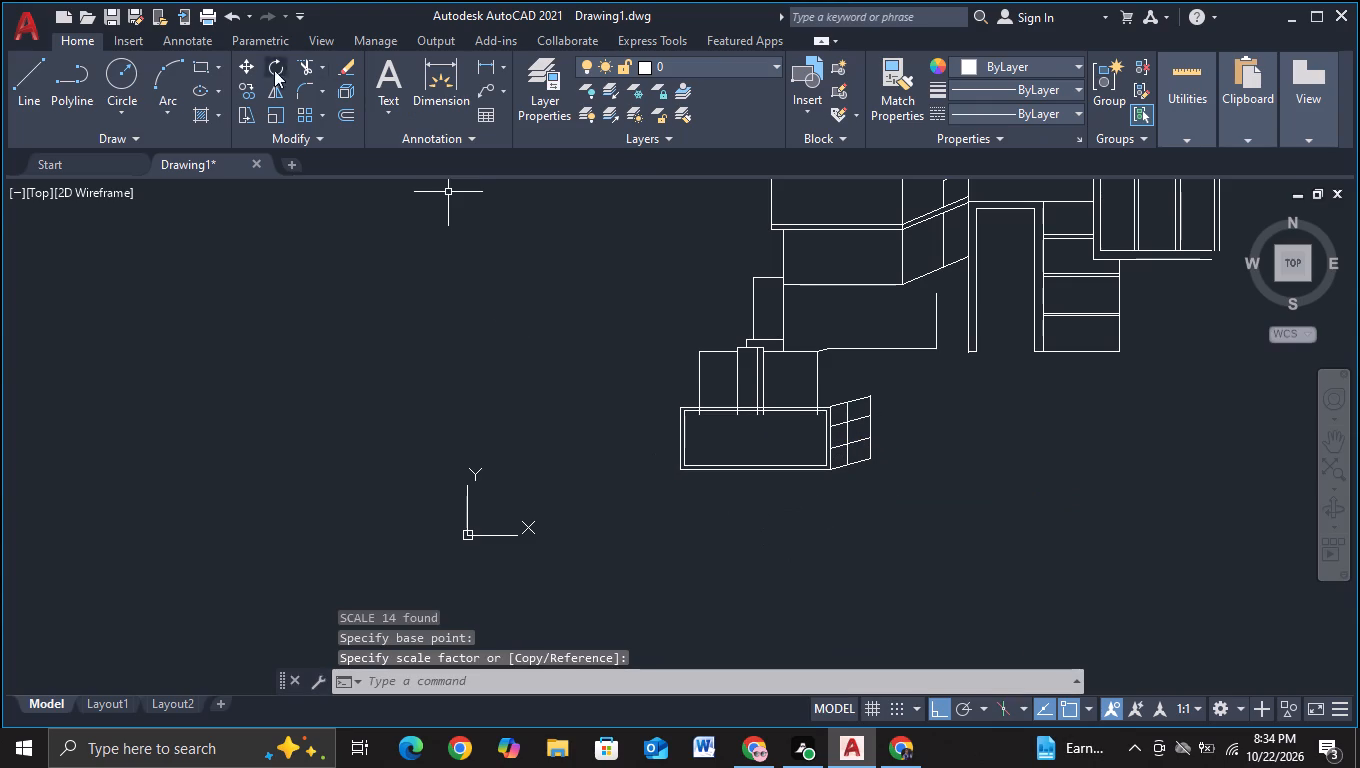
Trim the five vertical line ends that hang below the inner top edge of the enlarged lowest block.
{"action": "left_click", "coordinate": [305, 63]}
{"action": "scroll", "coordinate": [602, 383], "scroll_direction": "up", "scroll_amount": 2}
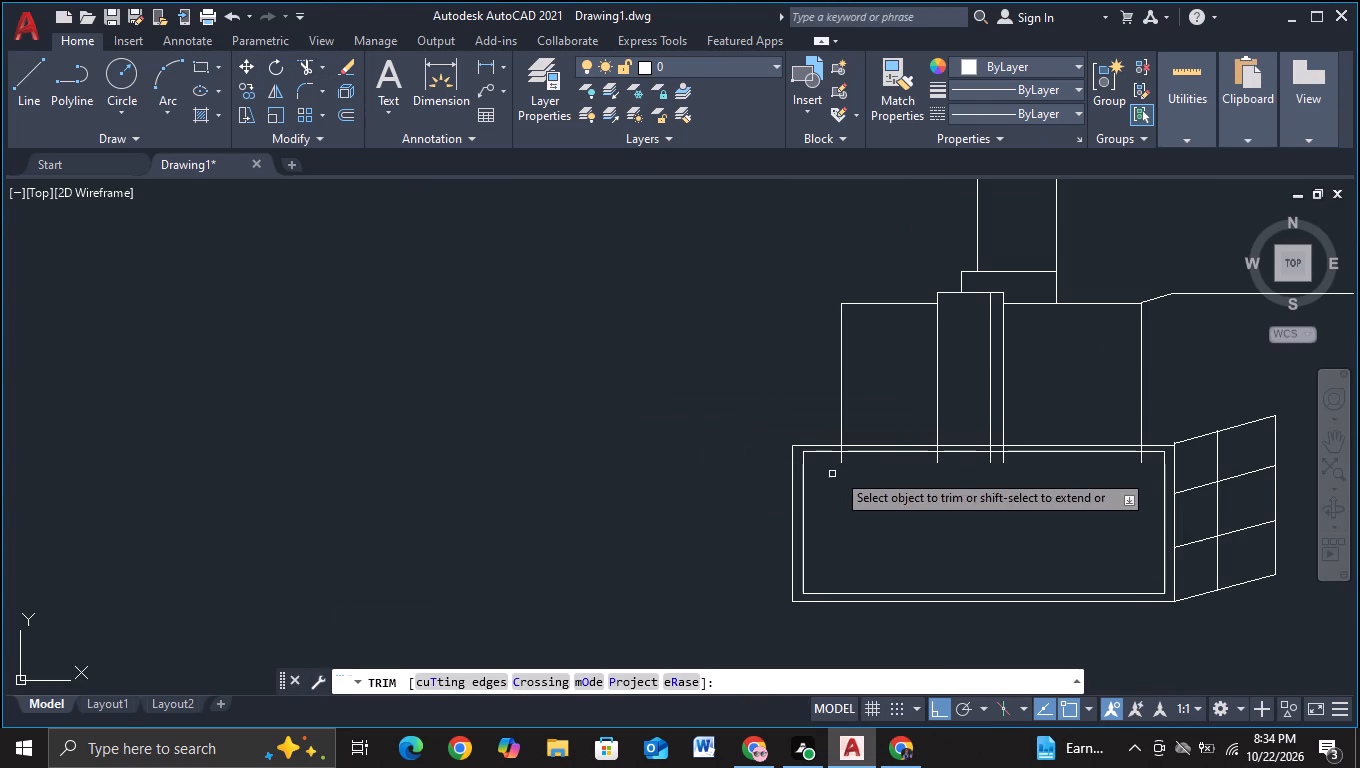
{"action": "scroll", "coordinate": [842, 458], "scroll_direction": "up", "scroll_amount": 2}
{"action": "left_click", "coordinate": [822, 465]}
{"action": "middle_click_drag", "start_coordinate": [1023, 477], "coordinate": [654, 501]}
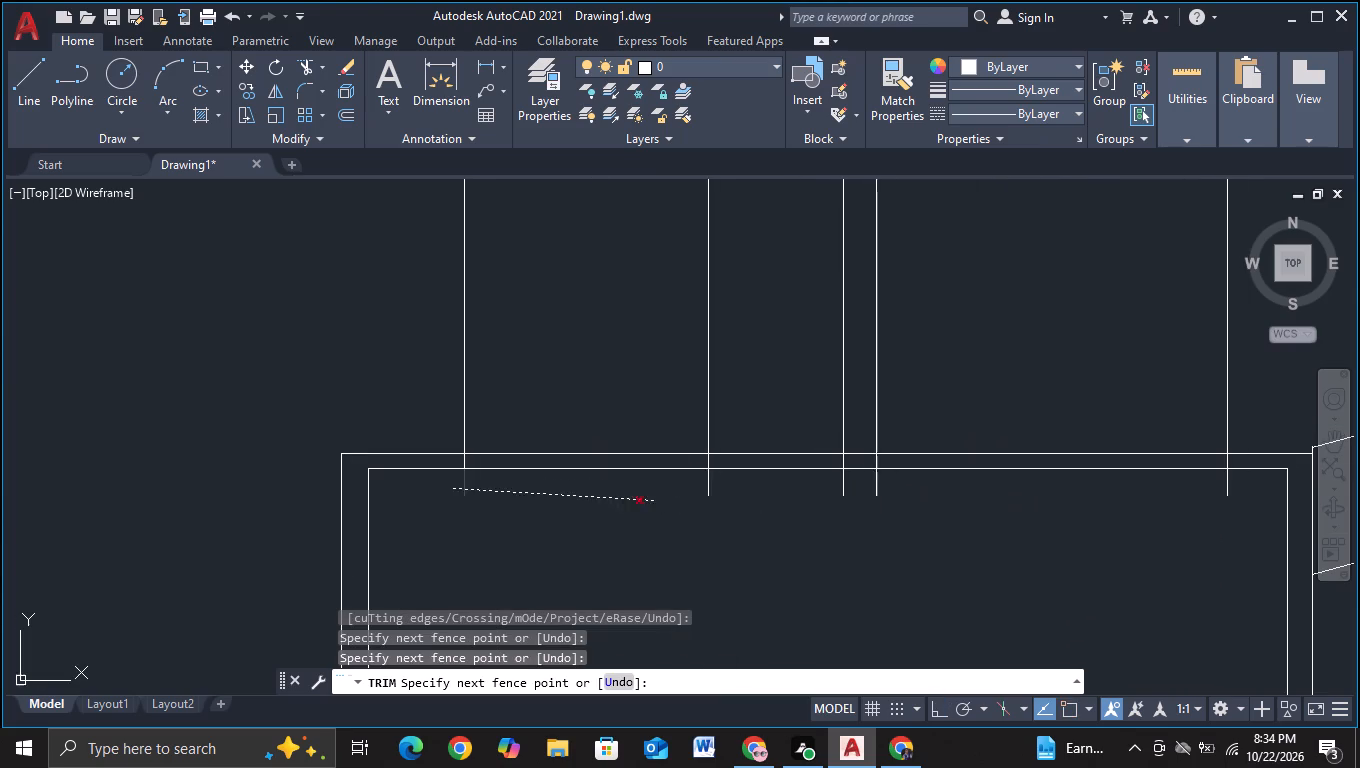
{"action": "left_click", "coordinate": [902, 481]}
{"action": "left_click_drag", "start_coordinate": [1208, 496], "coordinate": [1230, 485]}
{"action": "left_click", "coordinate": [1257, 473]}
{"action": "key", "text": "Escape"}
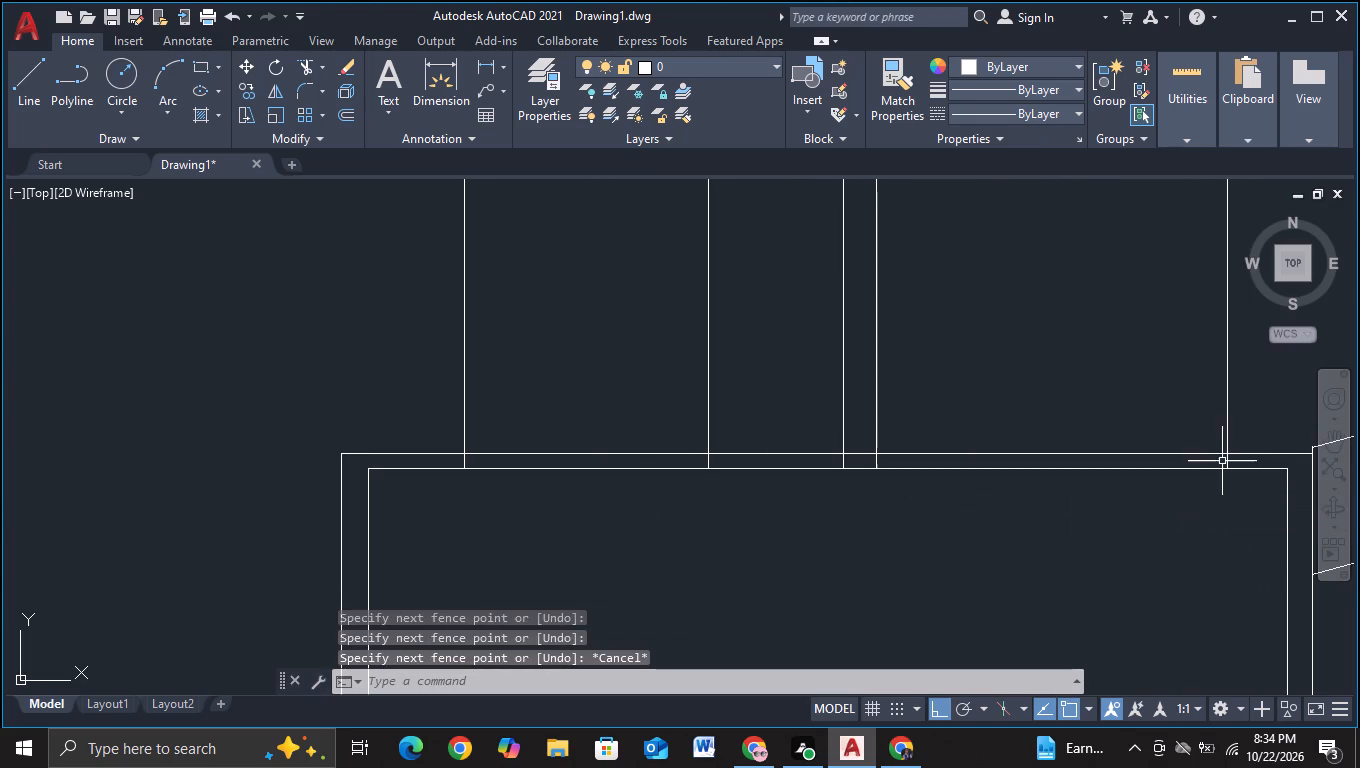
Trim the five vertical lines between the lowest block's double top edges so they stop at its outer top edge.
{"action": "left_click", "coordinate": [308, 68]}
{"action": "scroll", "coordinate": [345, 355], "scroll_direction": "up", "scroll_amount": 1}
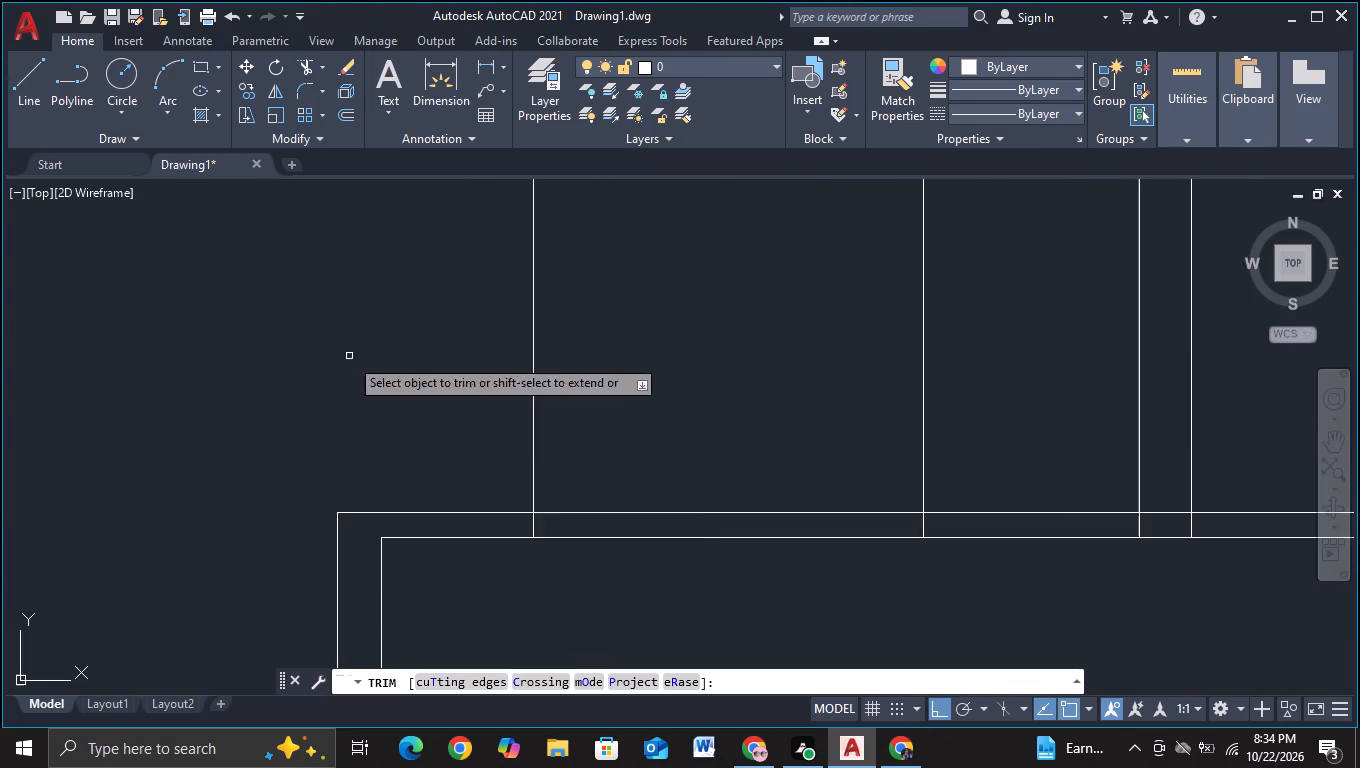
{"action": "left_click", "coordinate": [502, 522]}
{"action": "left_click", "coordinate": [543, 522]}
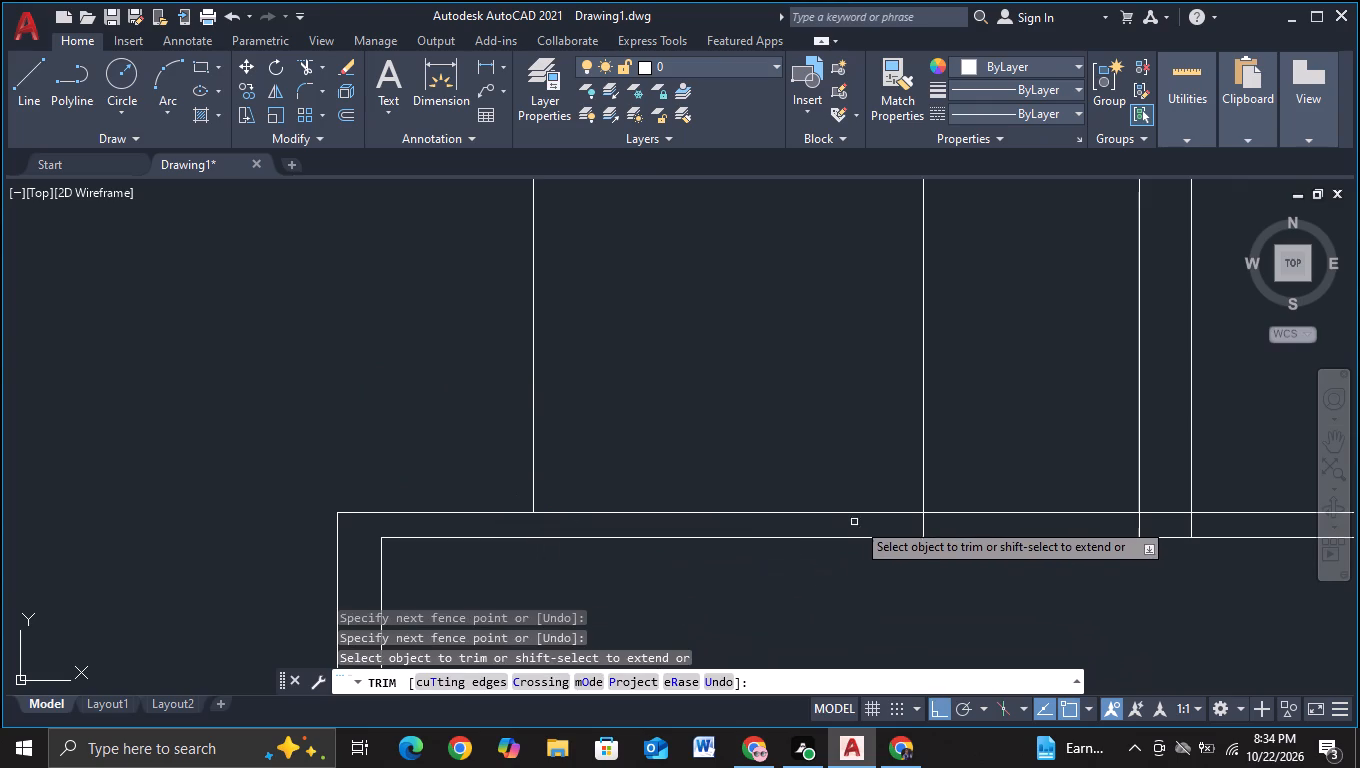
{"action": "left_click", "coordinate": [873, 521]}
{"action": "left_click", "coordinate": [964, 522]}
{"action": "middle_click_drag", "start_coordinate": [993, 535], "coordinate": [54, 433]}
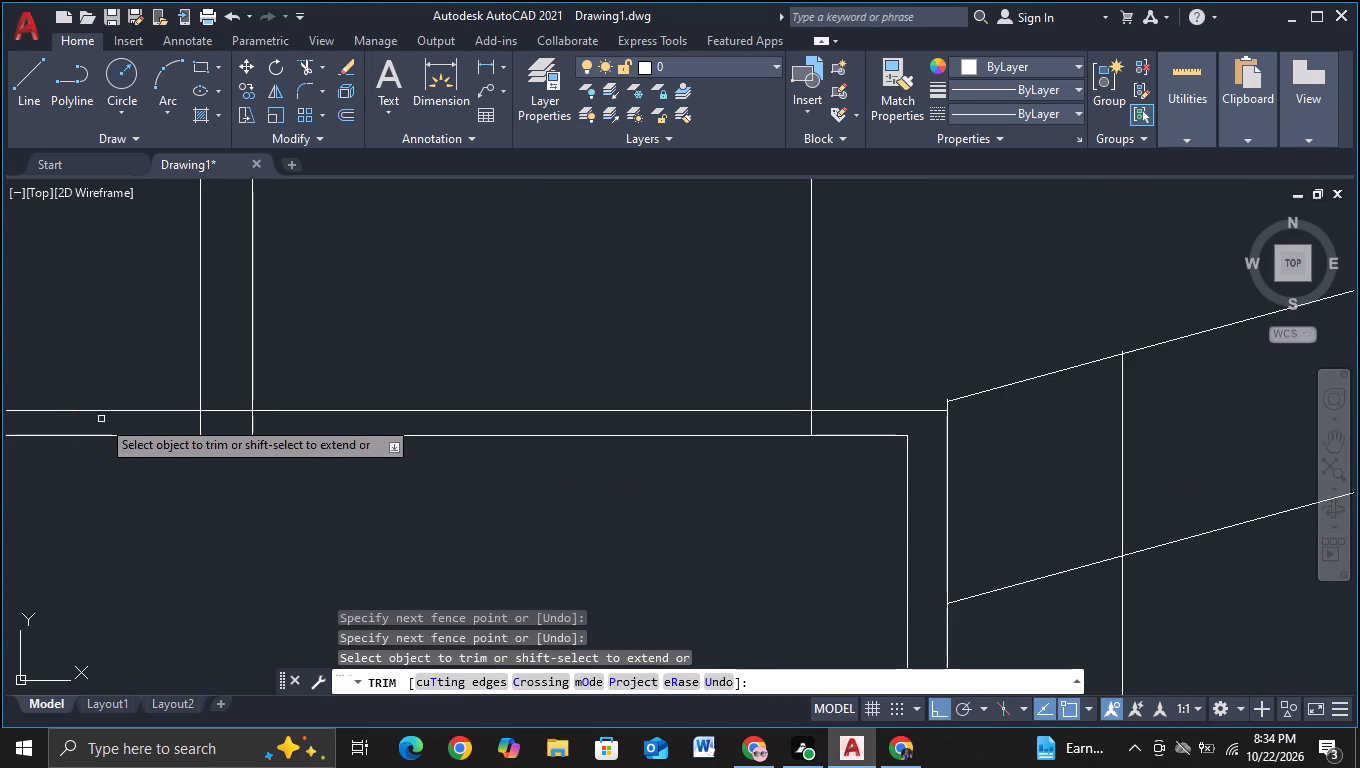
{"action": "left_click", "coordinate": [171, 422]}
{"action": "left_click", "coordinate": [296, 426]}
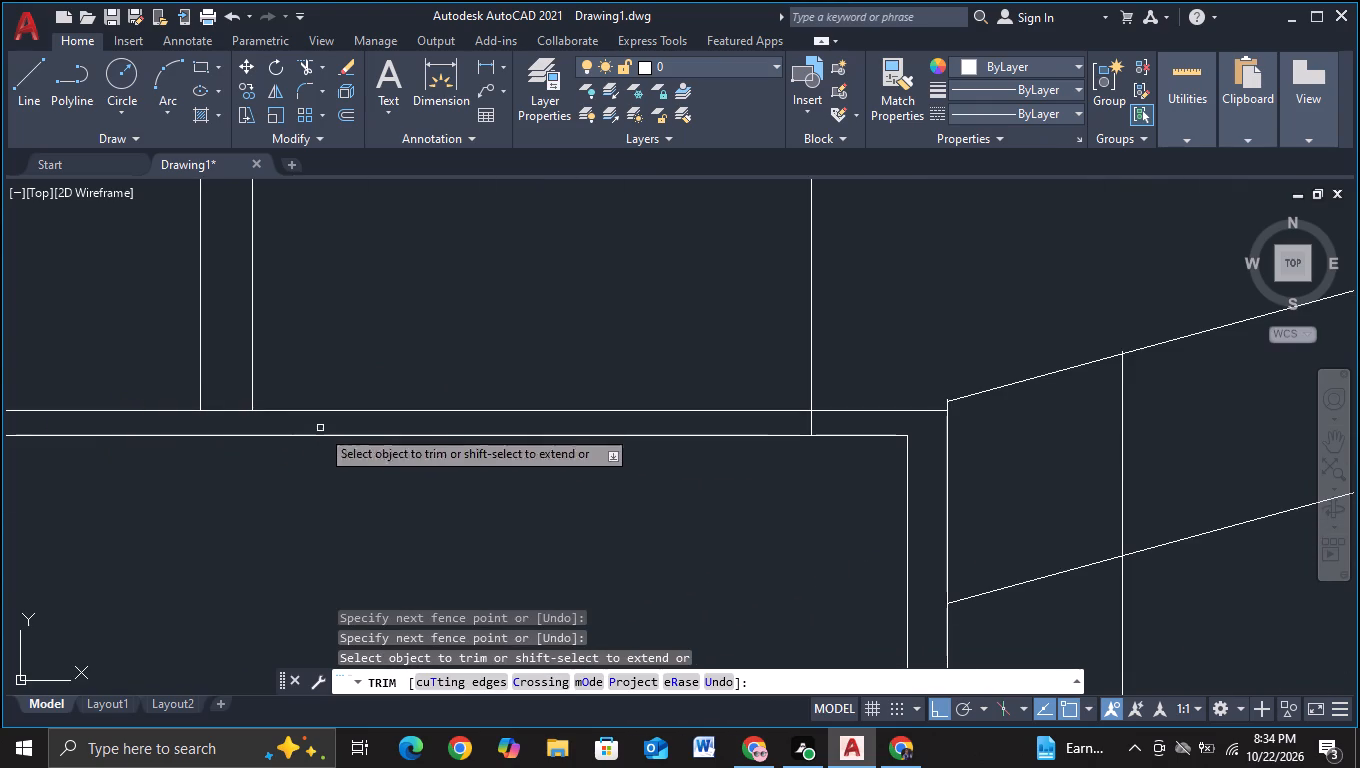
{"action": "left_click", "coordinate": [800, 428]}
{"action": "left_click", "coordinate": [835, 427]}
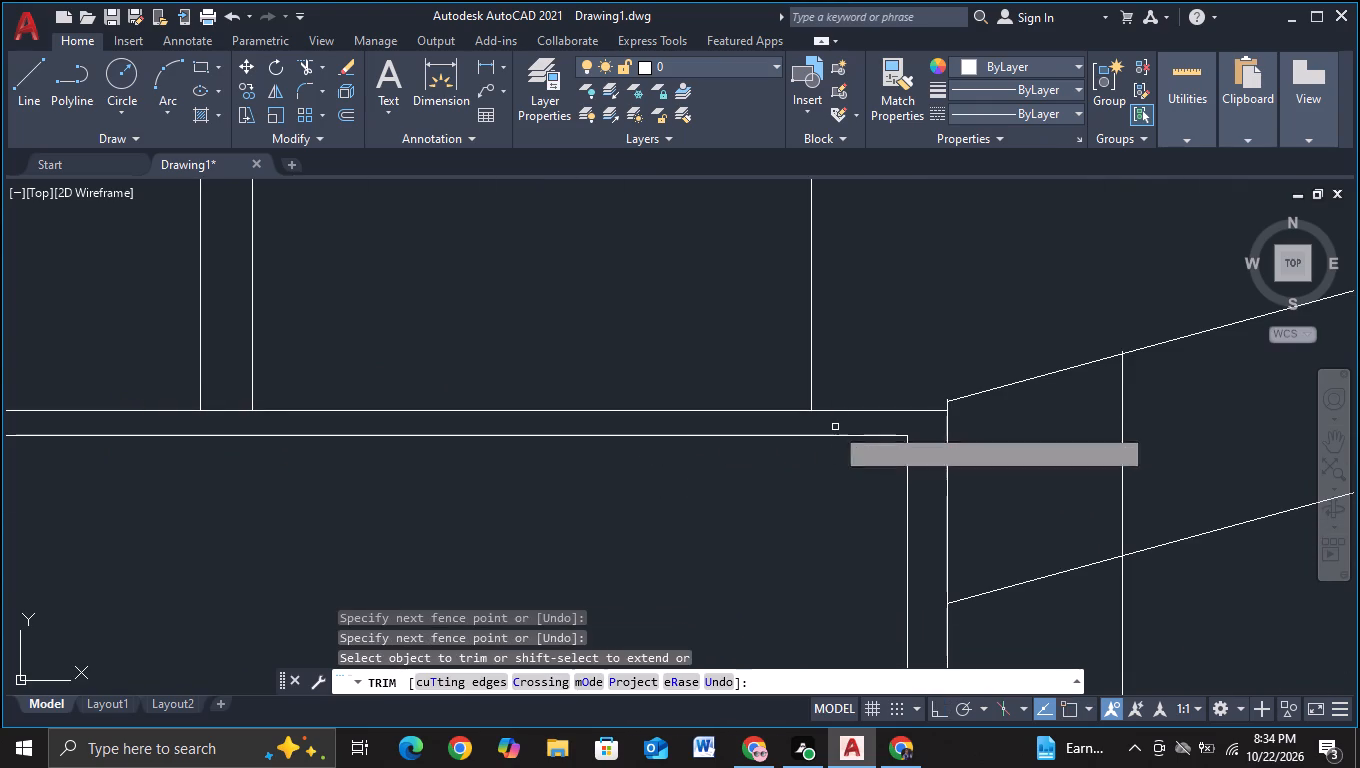
{"action": "scroll", "coordinate": [861, 428], "scroll_direction": "down", "scroll_amount": 3}
{"action": "scroll", "coordinate": [792, 523], "scroll_direction": "down", "scroll_amount": 2}
{"action": "middle_click_drag", "start_coordinate": [792, 531], "coordinate": [637, 541]}
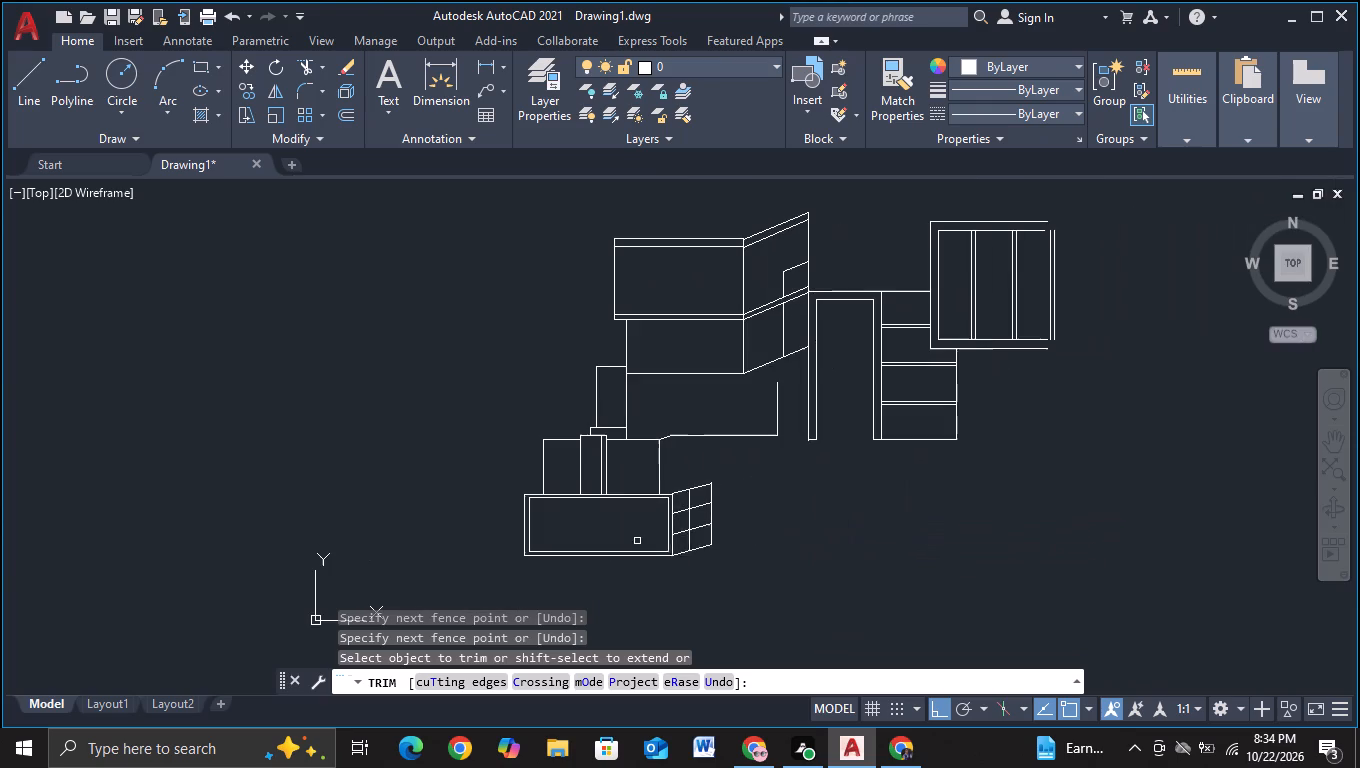
{"action": "key", "text": "Escape"}
Draw a horizontal line about 41 units long rightward from the top outer corner of the lowest block's gridded side face.
{"action": "middle_click_drag", "start_coordinate": [851, 553], "coordinate": [710, 512]}
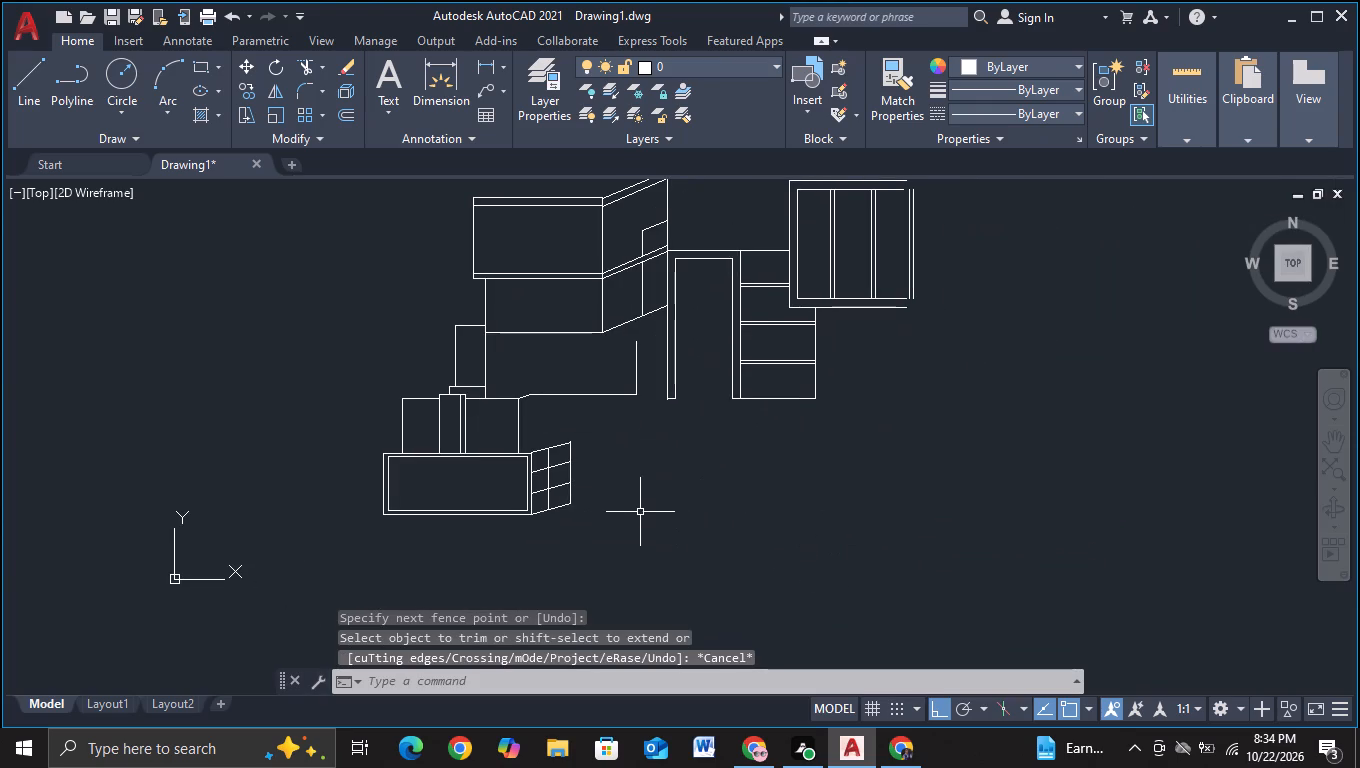
{"action": "middle_click_drag", "start_coordinate": [651, 516], "coordinate": [660, 563]}
{"action": "scroll", "coordinate": [657, 548], "scroll_direction": "up", "scroll_amount": 1}
{"action": "scroll", "coordinate": [660, 550], "scroll_direction": "down", "scroll_amount": 1}
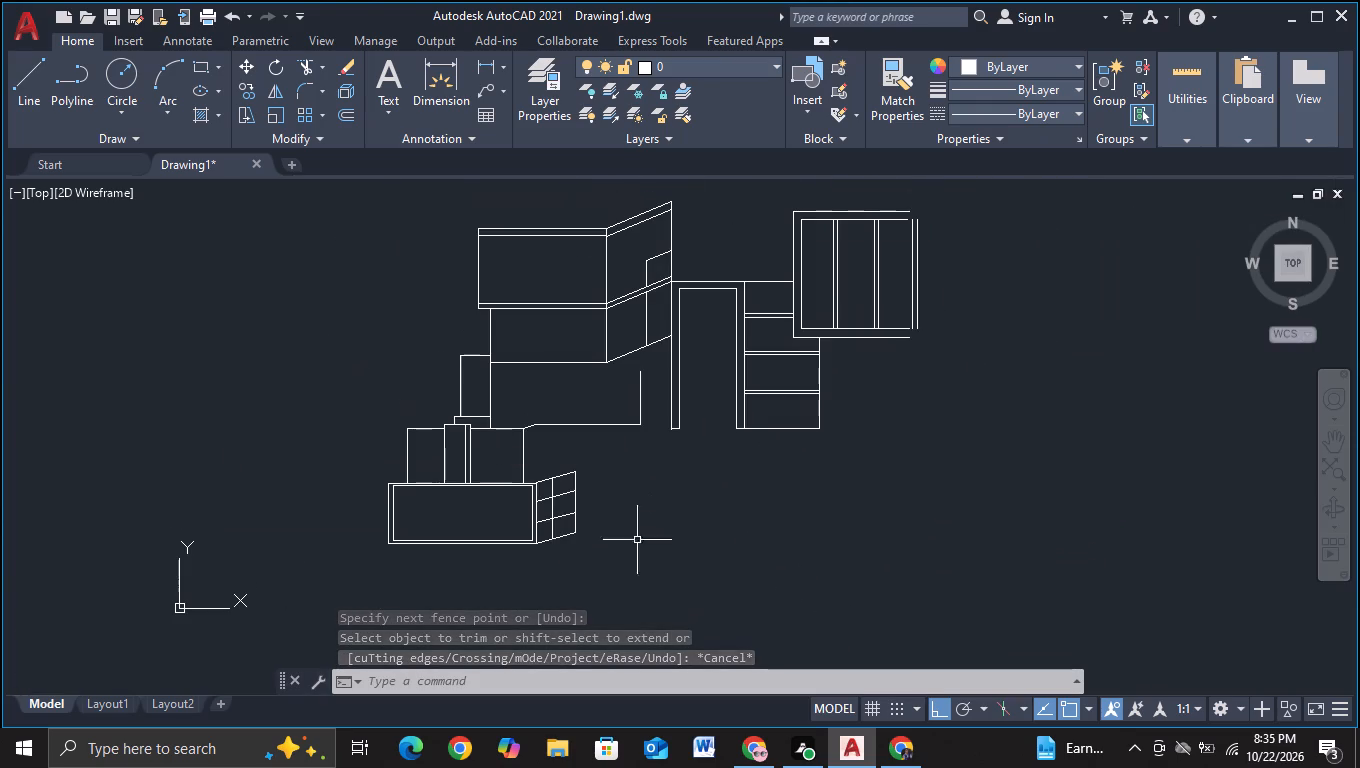
{"action": "left_click", "coordinate": [20, 106]}
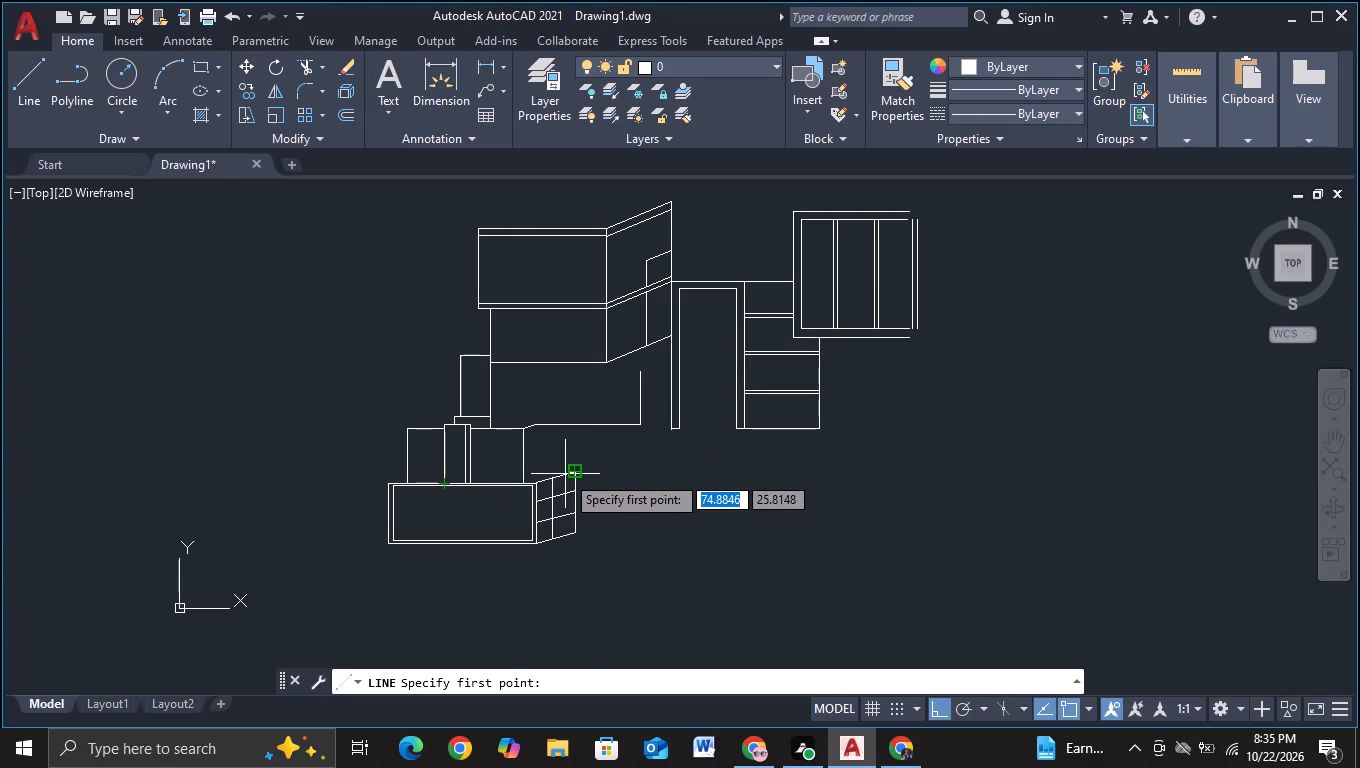
{"action": "scroll", "coordinate": [565, 474], "scroll_direction": "up", "scroll_amount": 3}
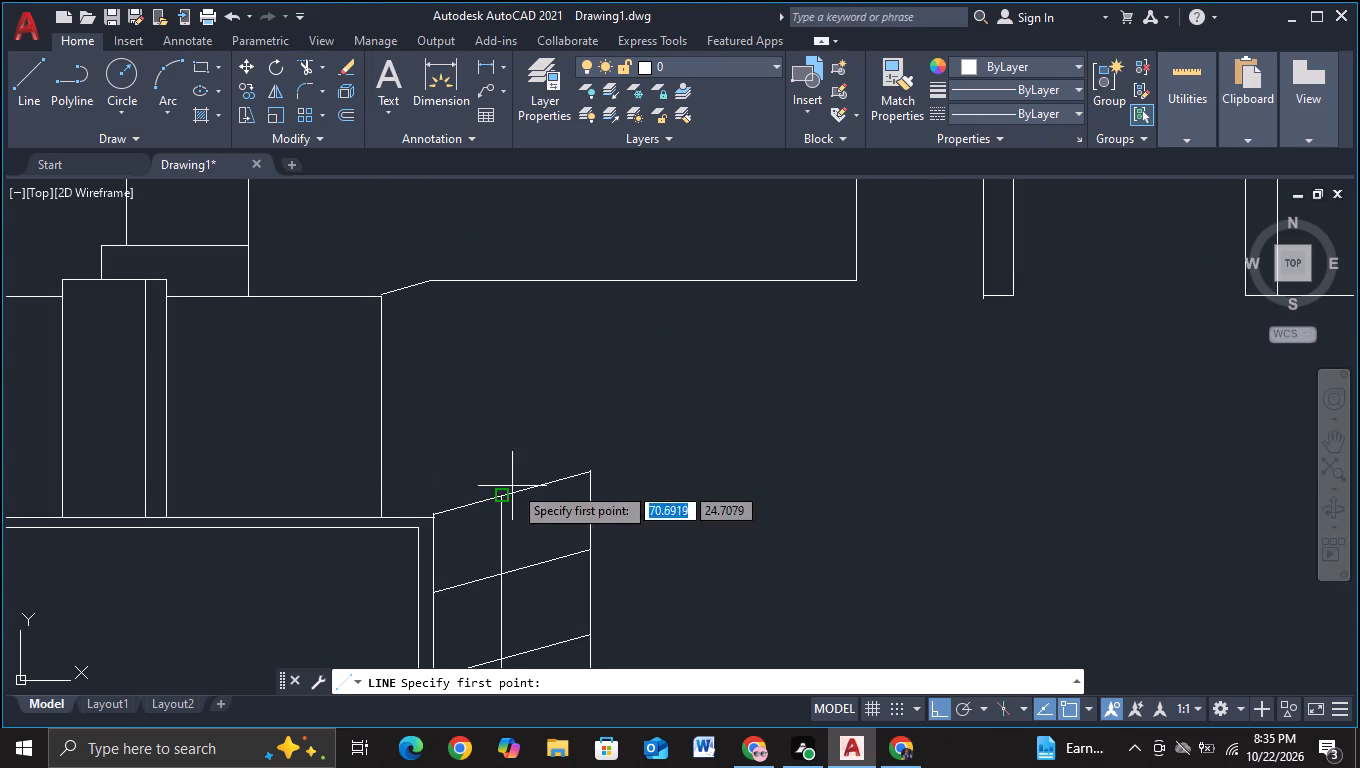
{"action": "left_click", "coordinate": [572, 469]}
{"action": "middle_click_drag", "start_coordinate": [1199, 461], "coordinate": [629, 433]}
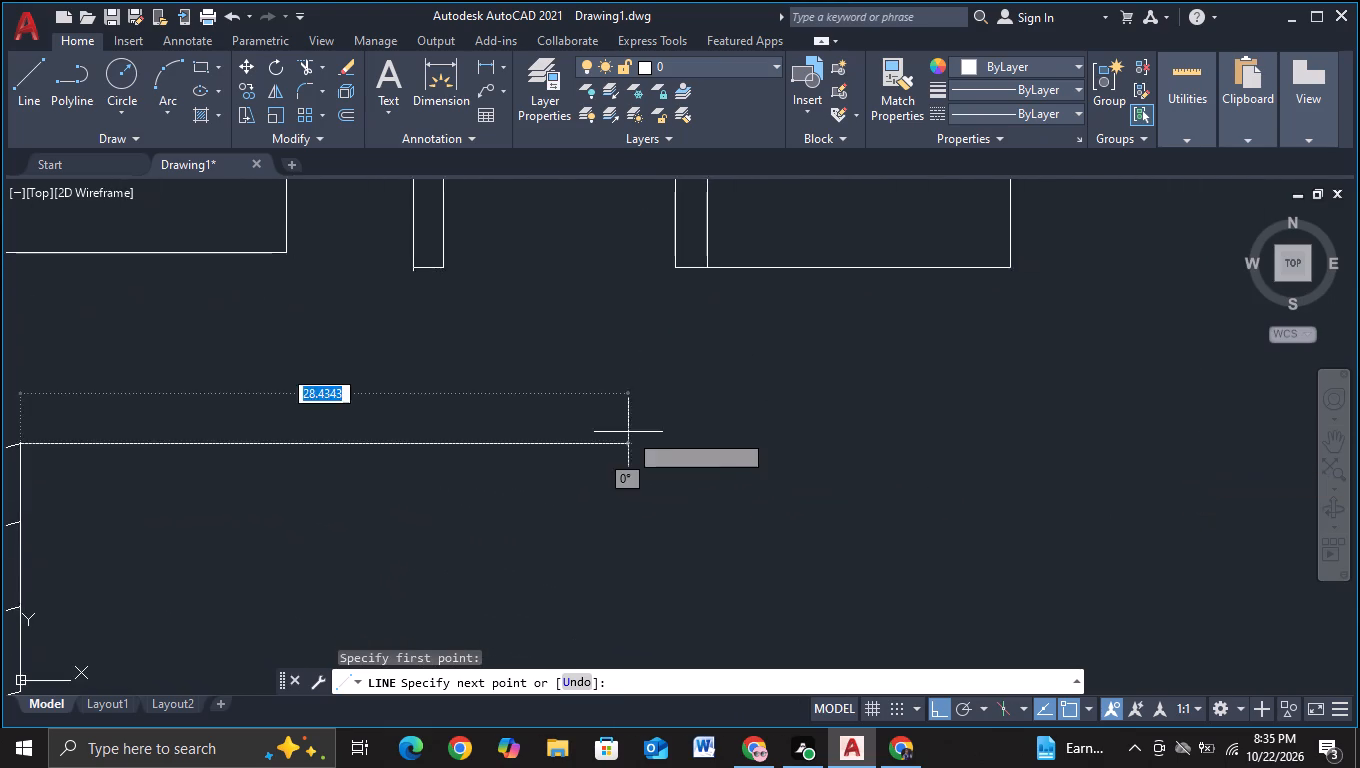
{"action": "scroll", "coordinate": [628, 432], "scroll_direction": "down", "scroll_amount": 2}
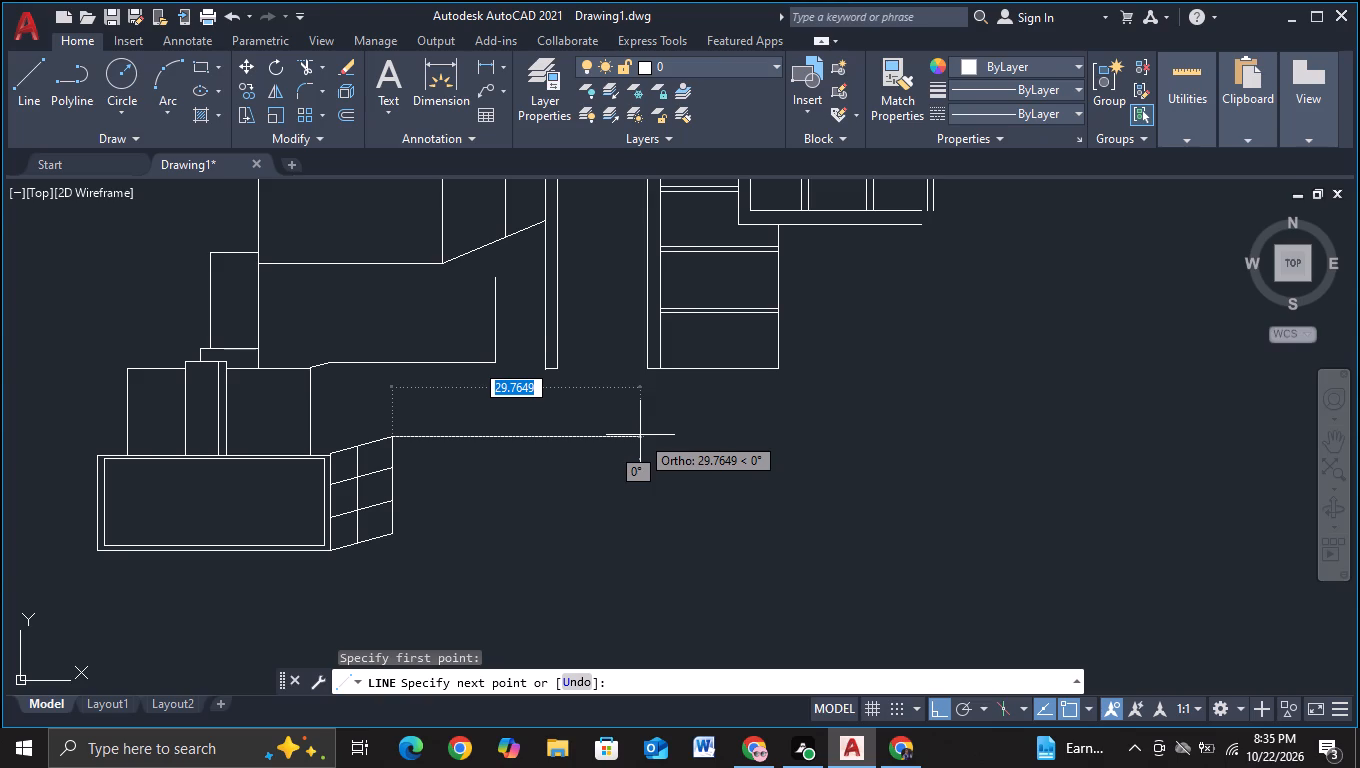
{"action": "scroll", "coordinate": [640, 435], "scroll_direction": "down", "scroll_amount": 1}
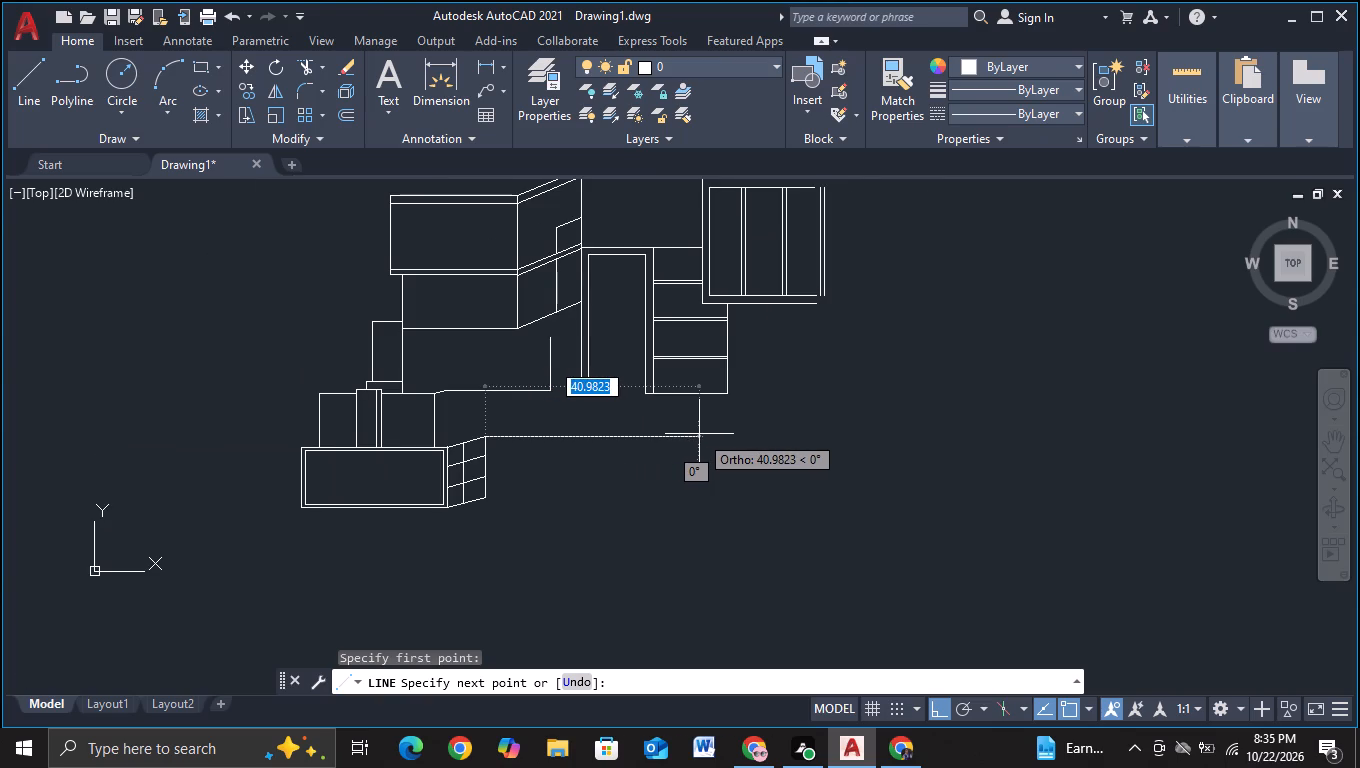
{"action": "left_click", "coordinate": [699, 434]}
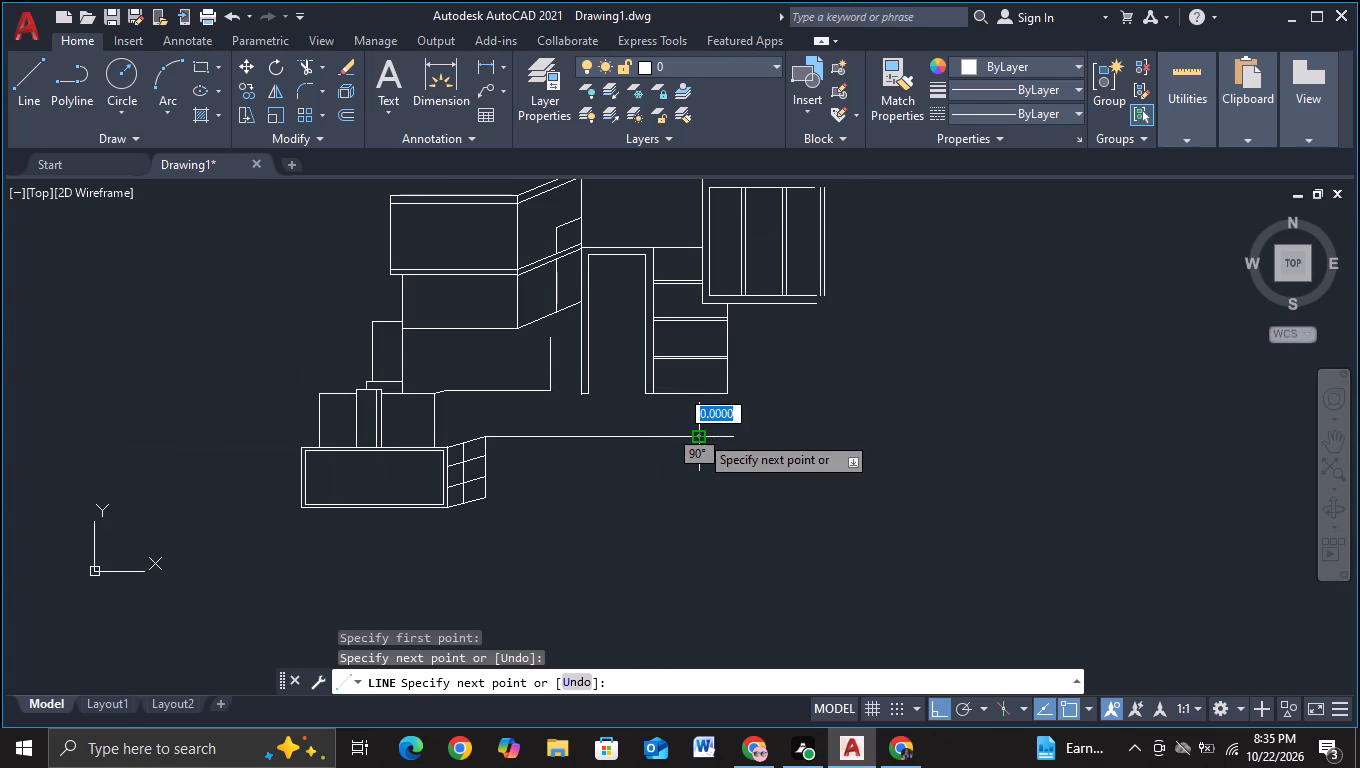
{"action": "key", "text": "Escape"}
Draw a horizontal line about 49 units long rightward from the foot of the loose vertical line, past the frame and panels.
{"action": "left_click", "coordinate": [39, 101]}
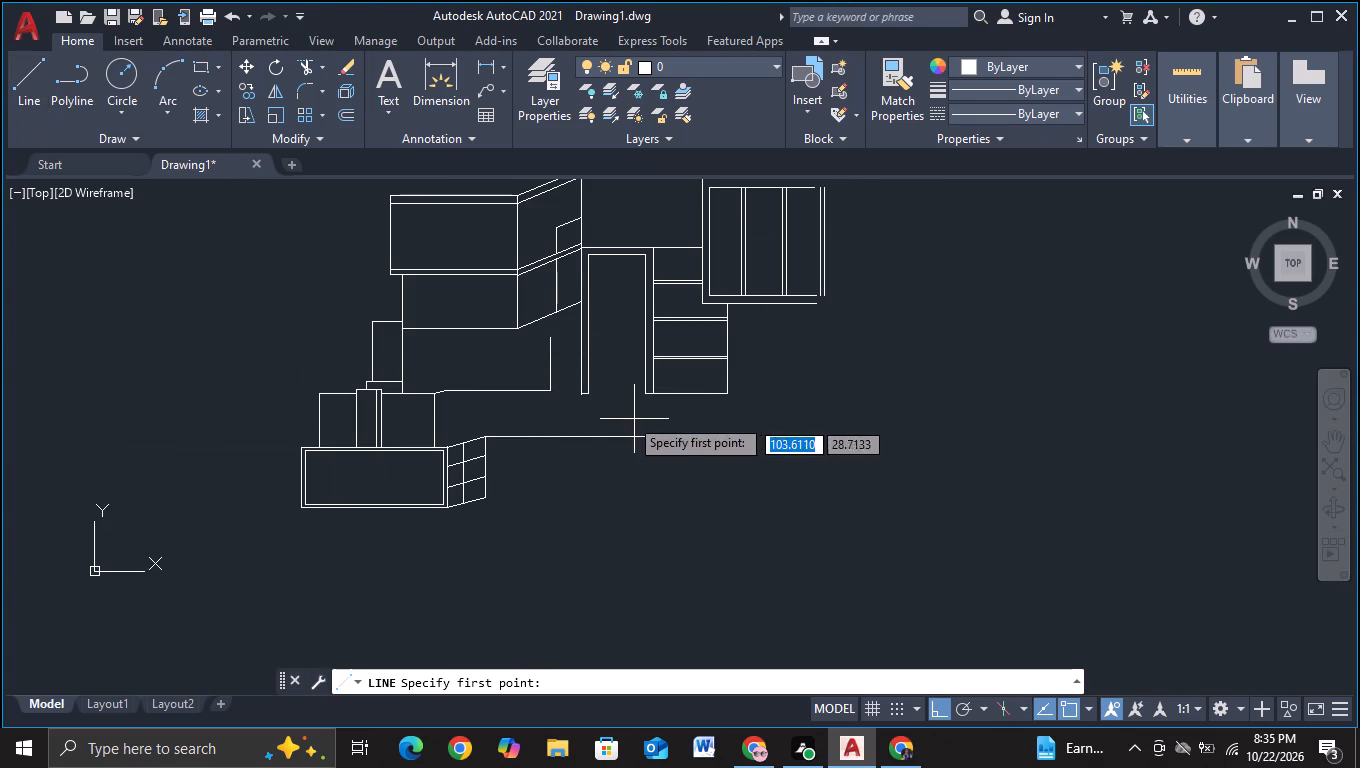
{"action": "left_click", "coordinate": [558, 392]}
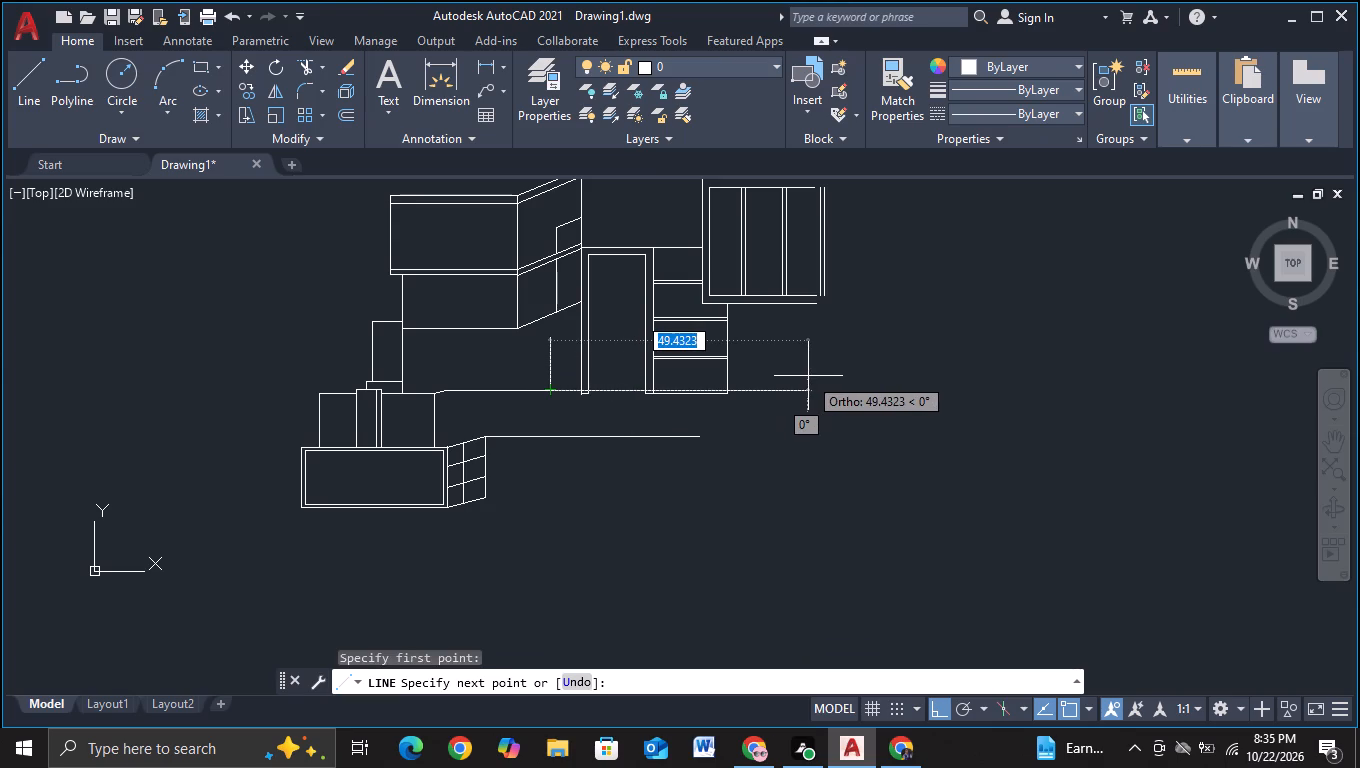
{"action": "left_click", "coordinate": [808, 376]}
{"action": "key", "text": "Escape"}
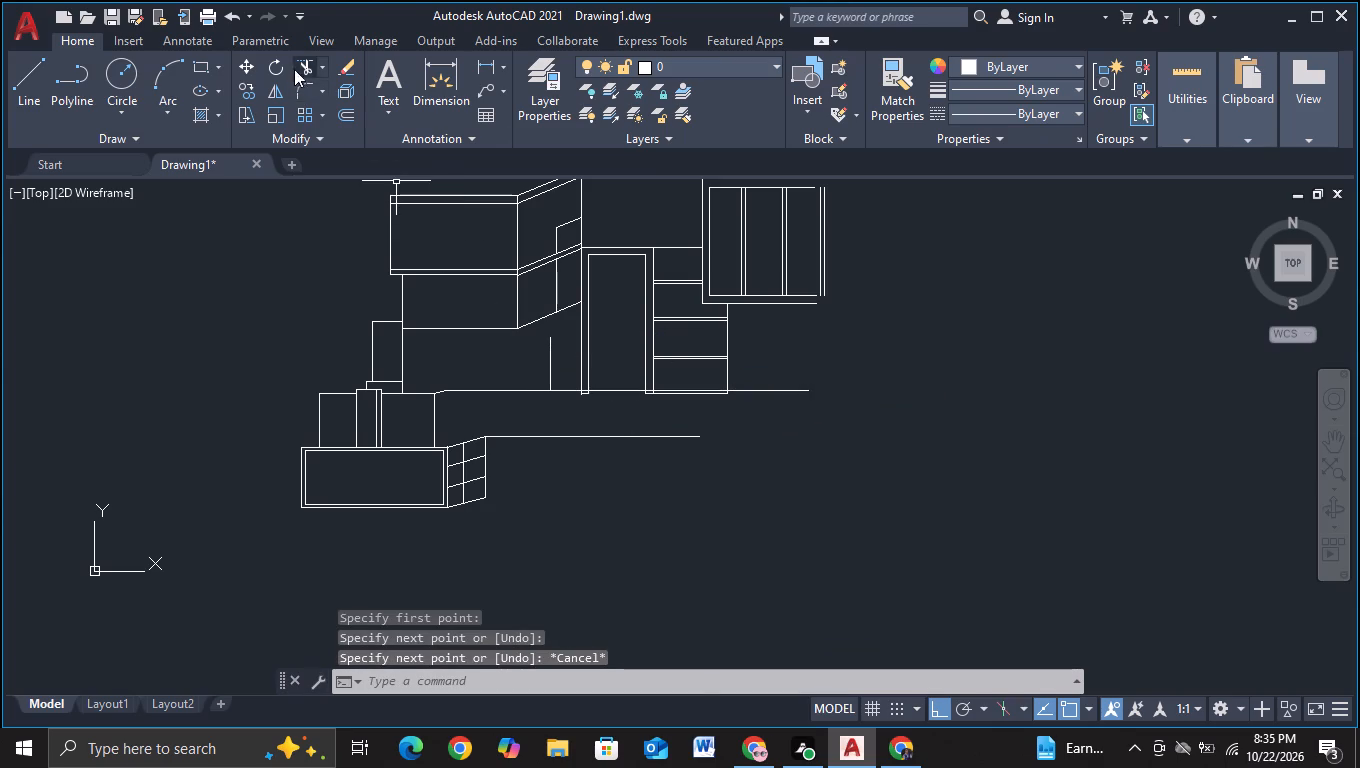
Trim off the bottoms of both frame legs and their leftover pieces below the long horizontal base line.
{"action": "left_click", "coordinate": [302, 61]}
{"action": "scroll", "coordinate": [567, 256], "scroll_direction": "up", "scroll_amount": 1}
{"action": "scroll", "coordinate": [609, 492], "scroll_direction": "up", "scroll_amount": 2}
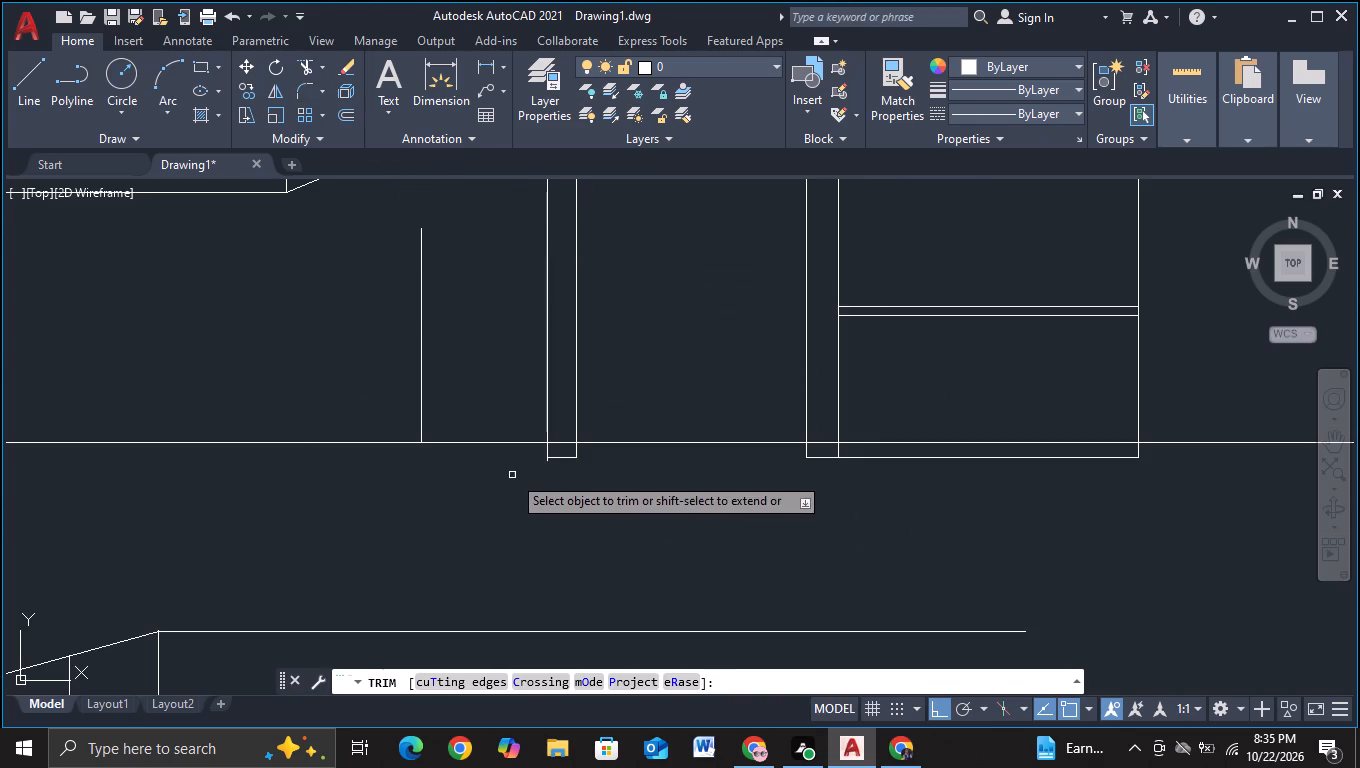
{"action": "left_click", "coordinate": [520, 455]}
{"action": "left_click", "coordinate": [583, 451]}
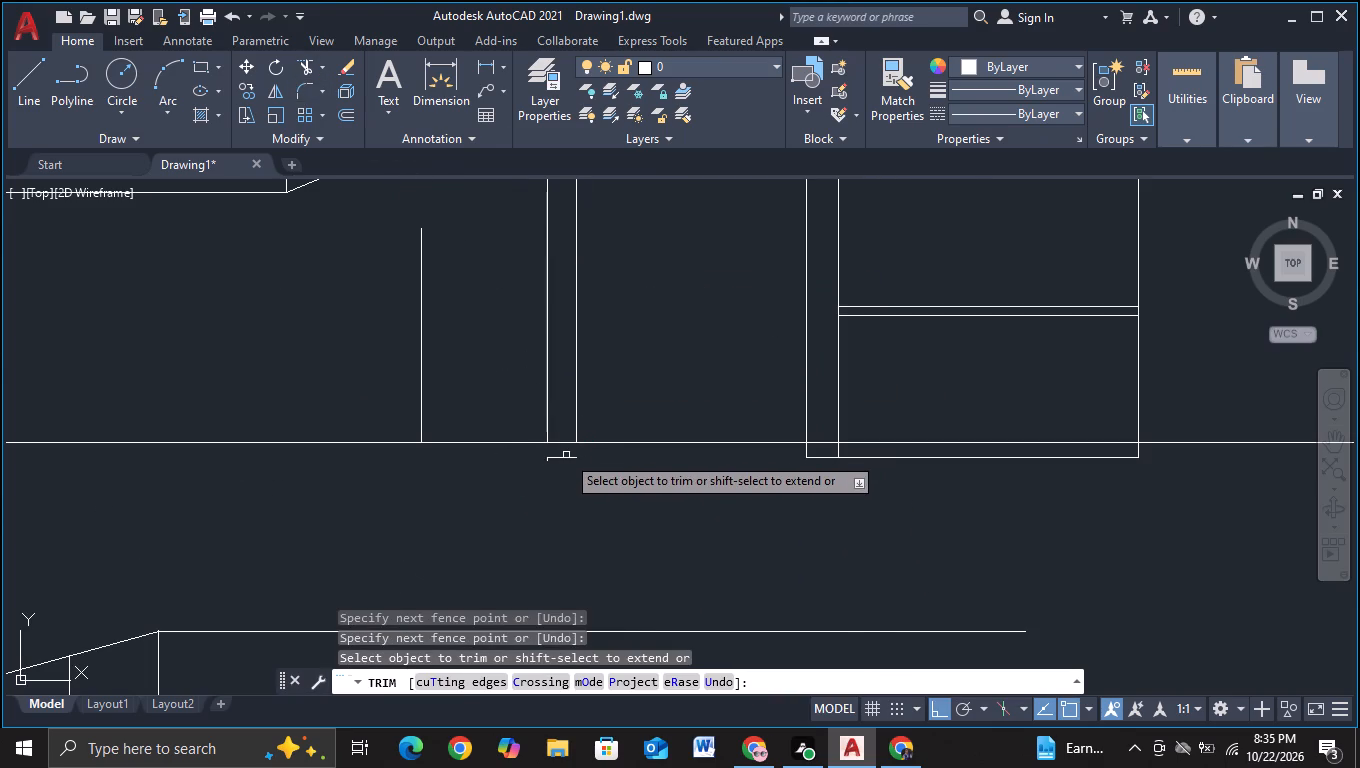
{"action": "left_click", "coordinate": [566, 458]}
{"action": "left_click", "coordinate": [549, 460]}
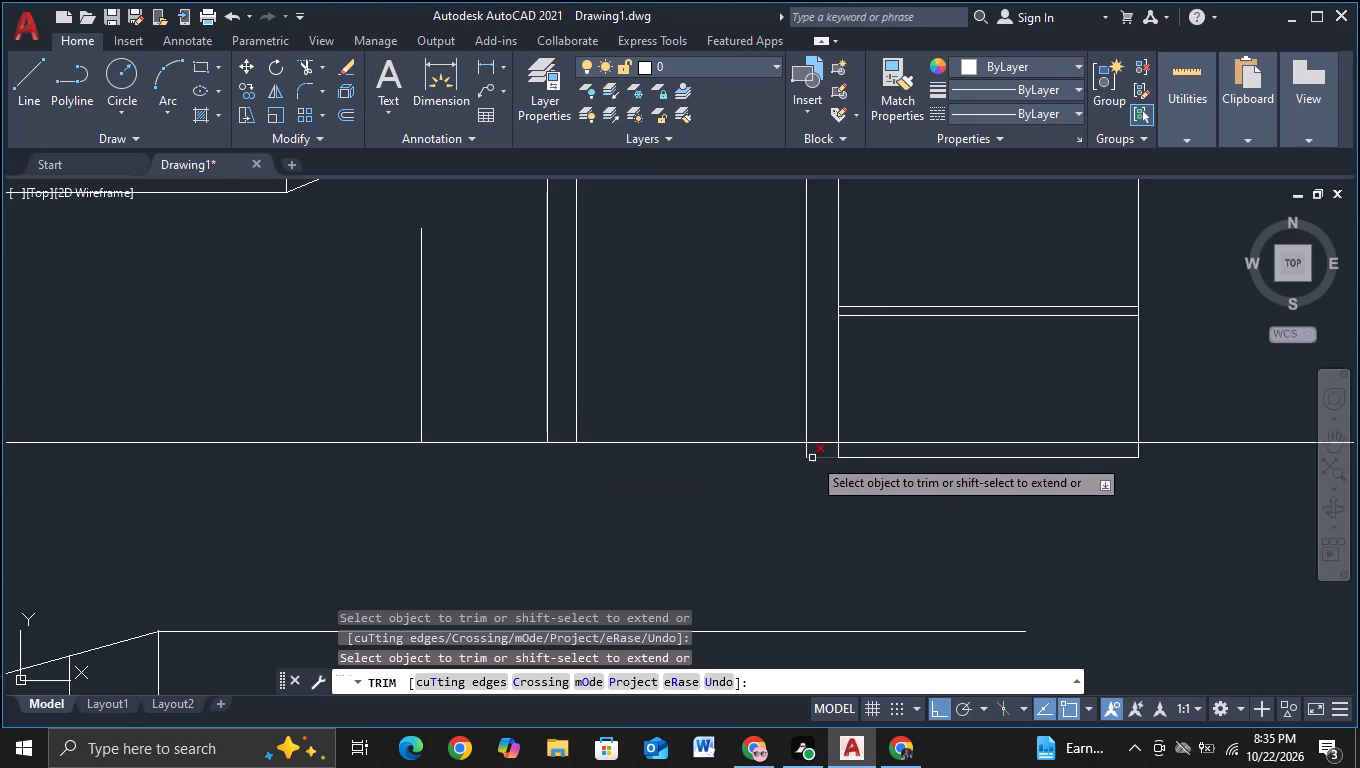
{"action": "left_click_drag", "start_coordinate": [786, 454], "coordinate": [813, 449]}
{"action": "left_click_drag", "start_coordinate": [858, 448], "coordinate": [765, 461]}
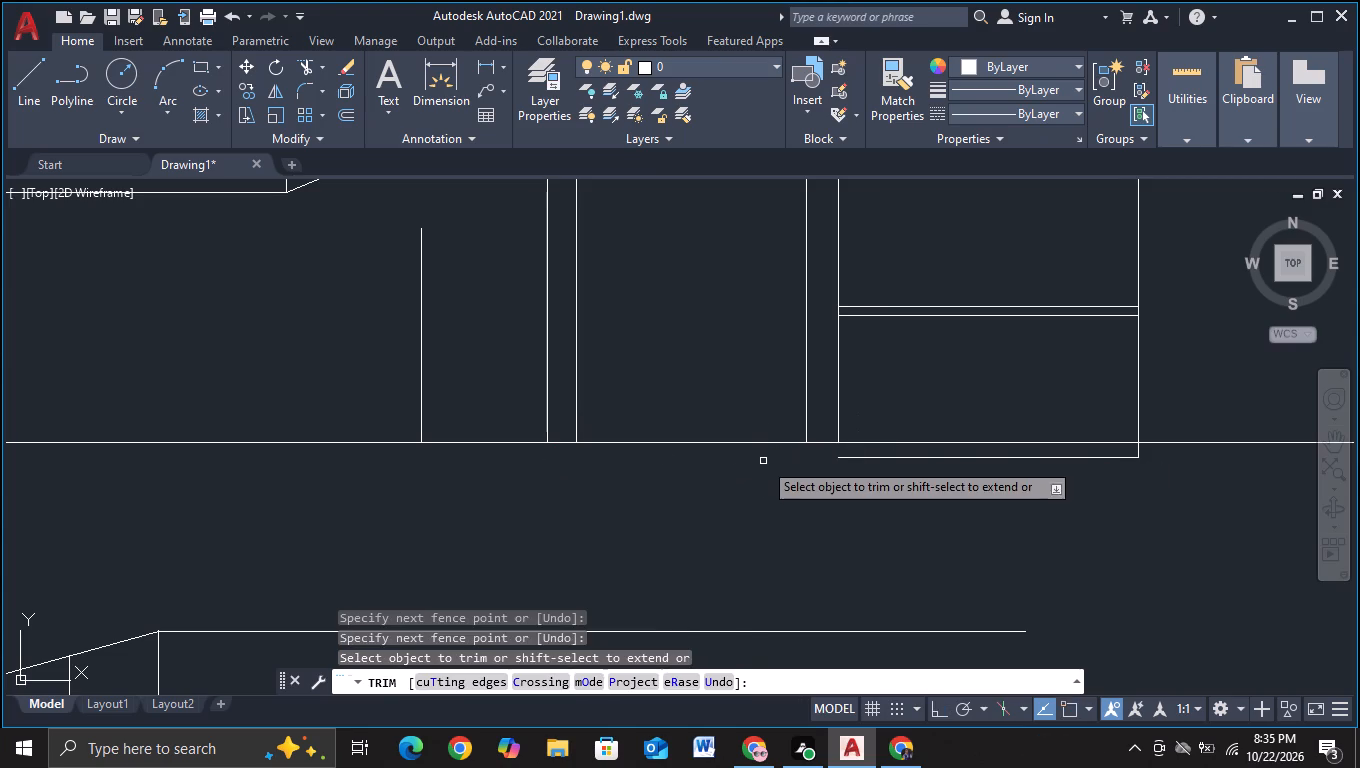
Trim away the panel stack's bottom edge and the end of its outer vertical below the long horizontal base line.
{"action": "left_click", "coordinate": [908, 459]}
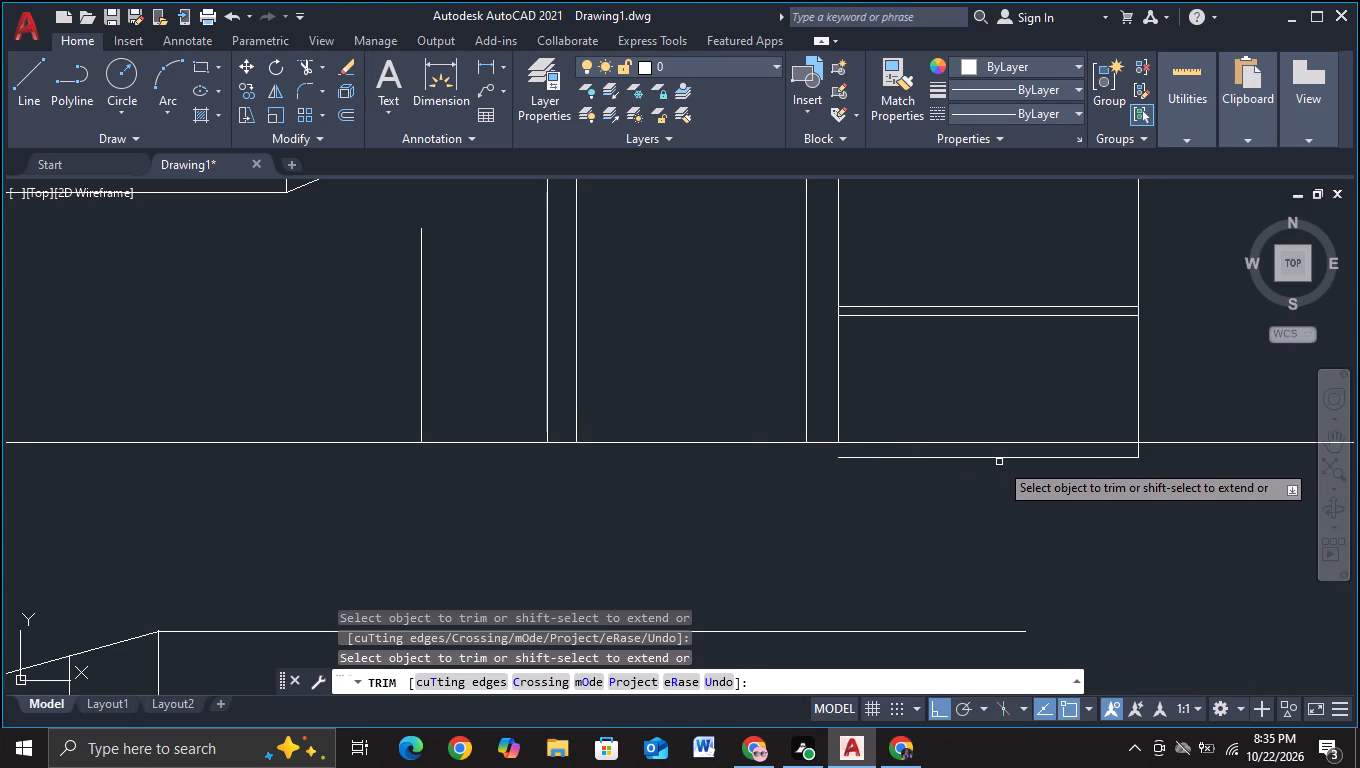
{"action": "left_click", "coordinate": [999, 462]}
{"action": "left_click", "coordinate": [999, 458]}
{"action": "middle_click_drag", "start_coordinate": [1080, 468], "coordinate": [911, 500]}
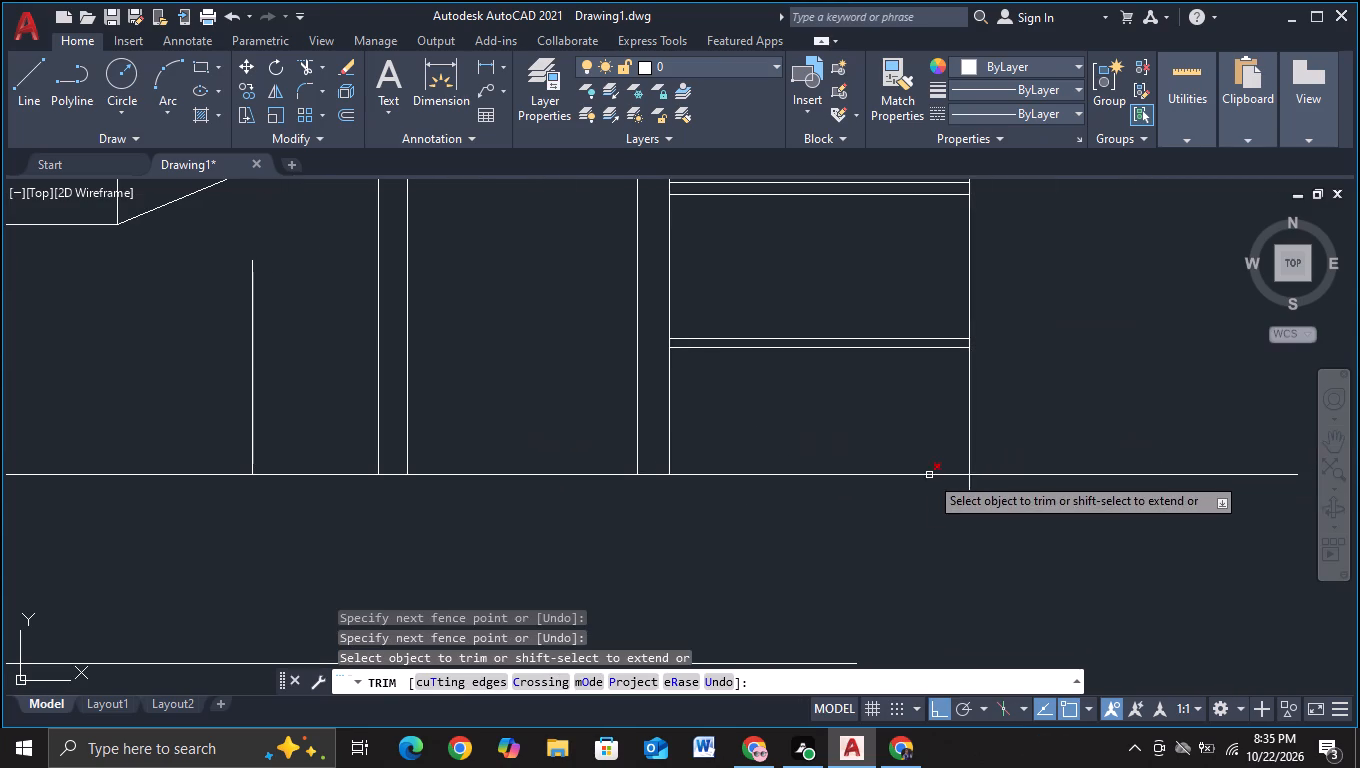
{"action": "left_click", "coordinate": [958, 481]}
{"action": "left_click", "coordinate": [992, 481]}
Draw a horizontal line about 50.6 units long between the long base line and the line extending from the lowest block's gridded face.
{"action": "scroll", "coordinate": [987, 523], "scroll_direction": "down", "scroll_amount": 2}
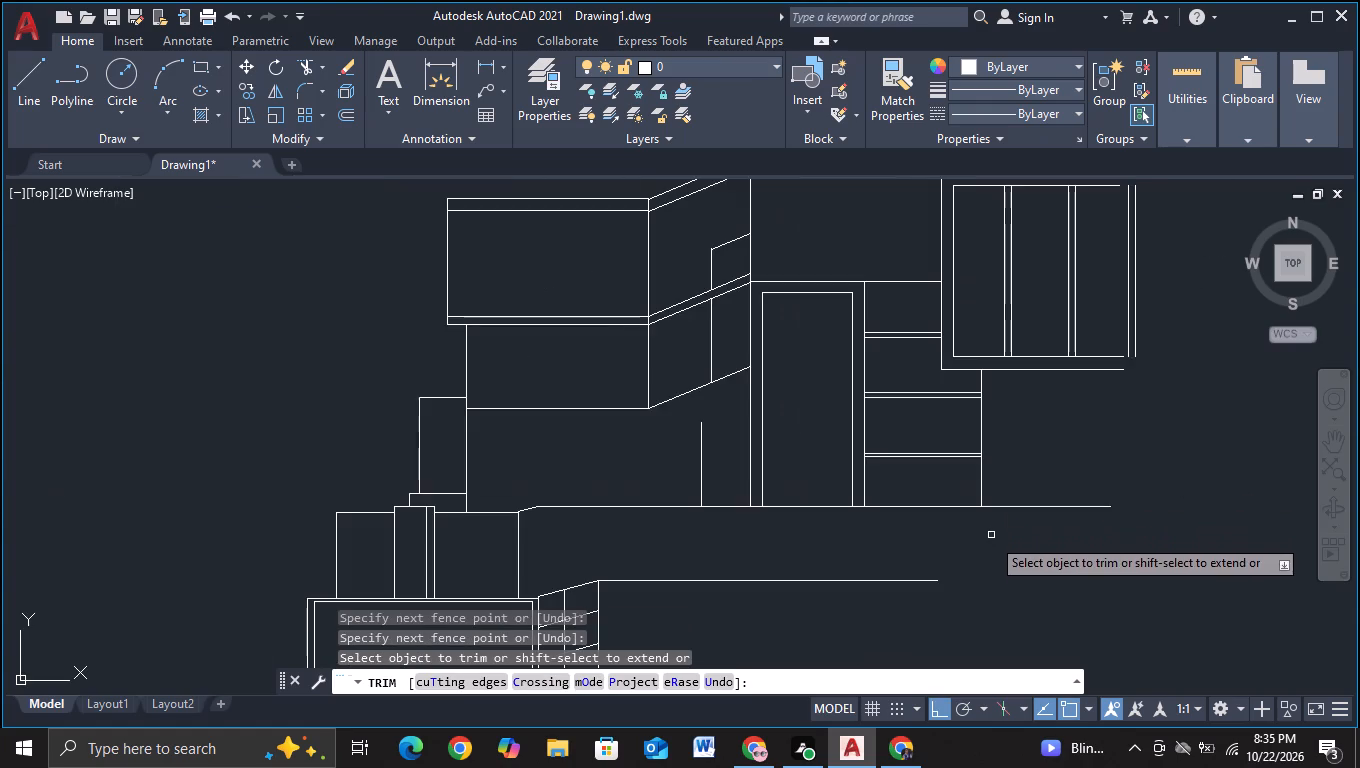
{"action": "middle_click_drag", "start_coordinate": [970, 547], "coordinate": [967, 487]}
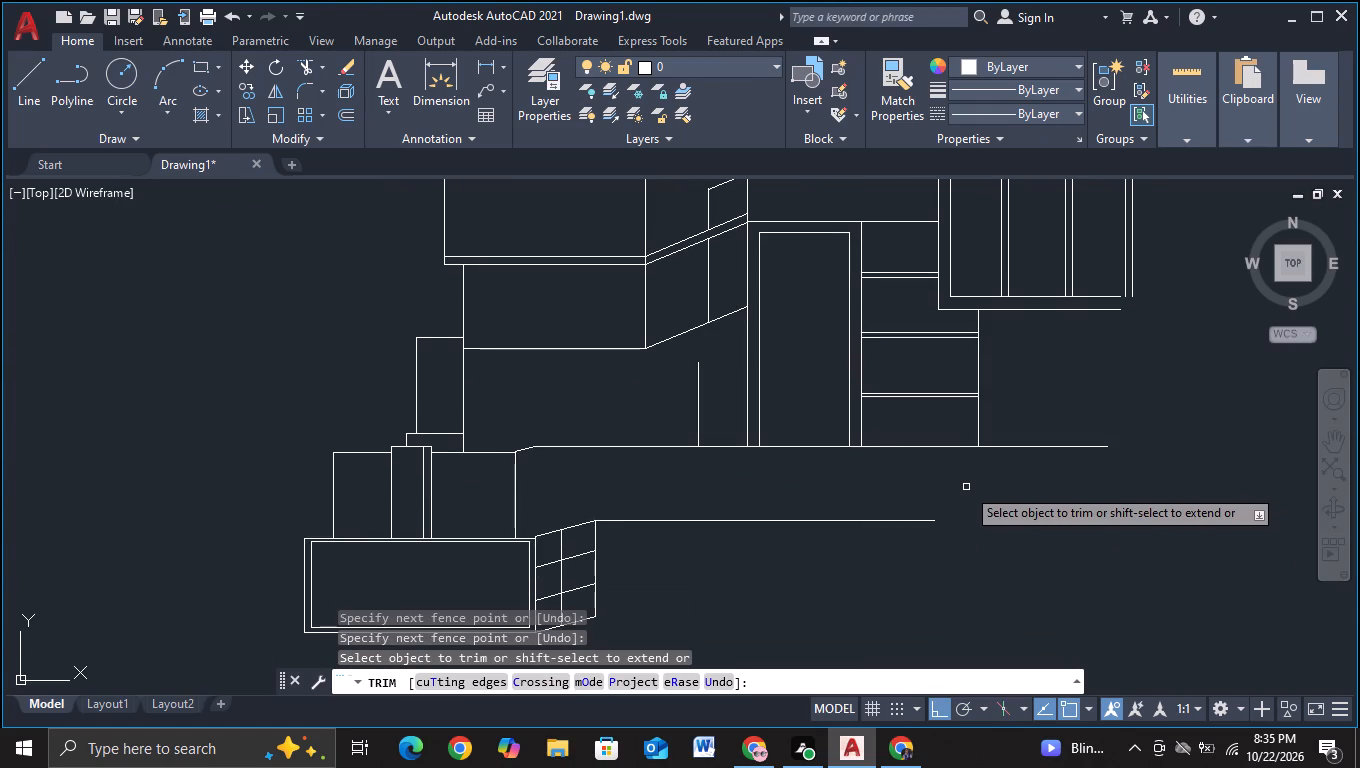
{"action": "left_click", "coordinate": [14, 93]}
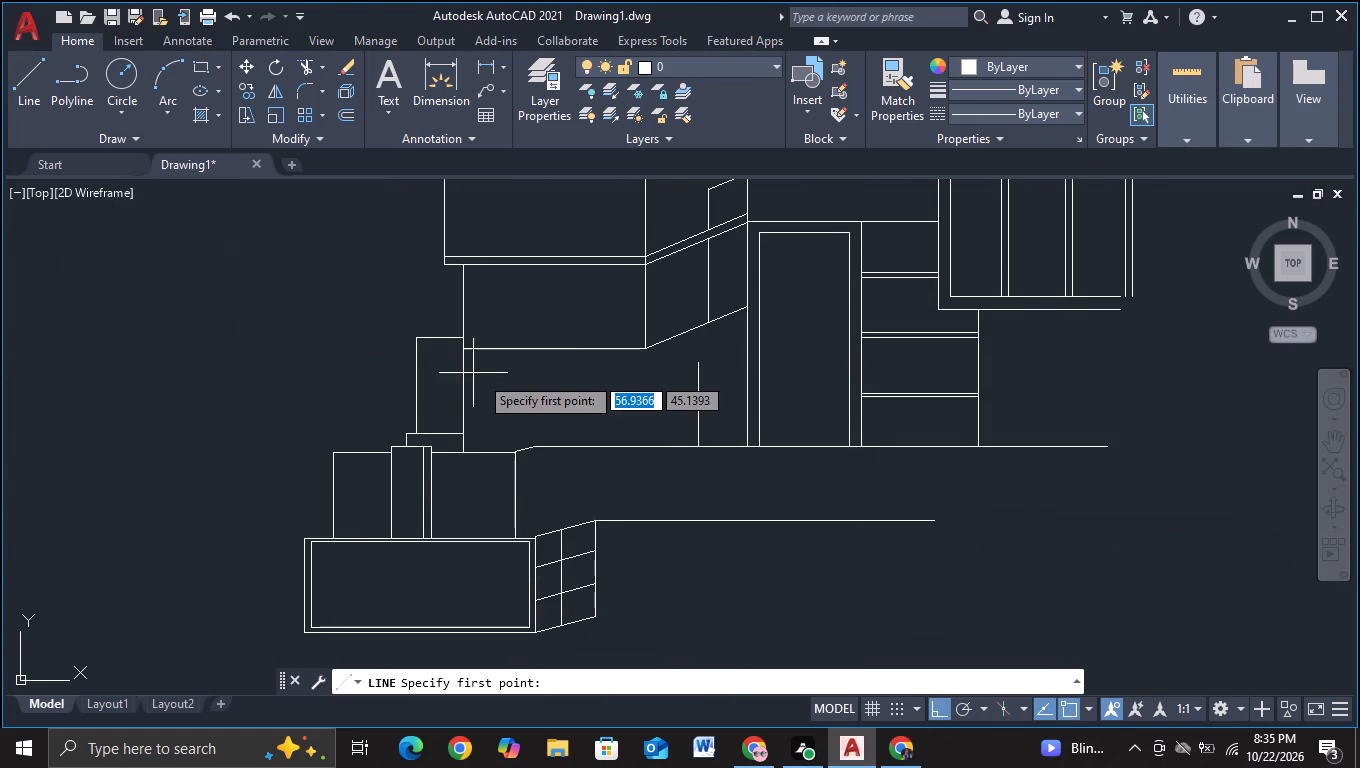
{"action": "scroll", "coordinate": [568, 441], "scroll_direction": "up", "scroll_amount": 1}
{"action": "middle_click_drag", "start_coordinate": [639, 513], "coordinate": [618, 458]}
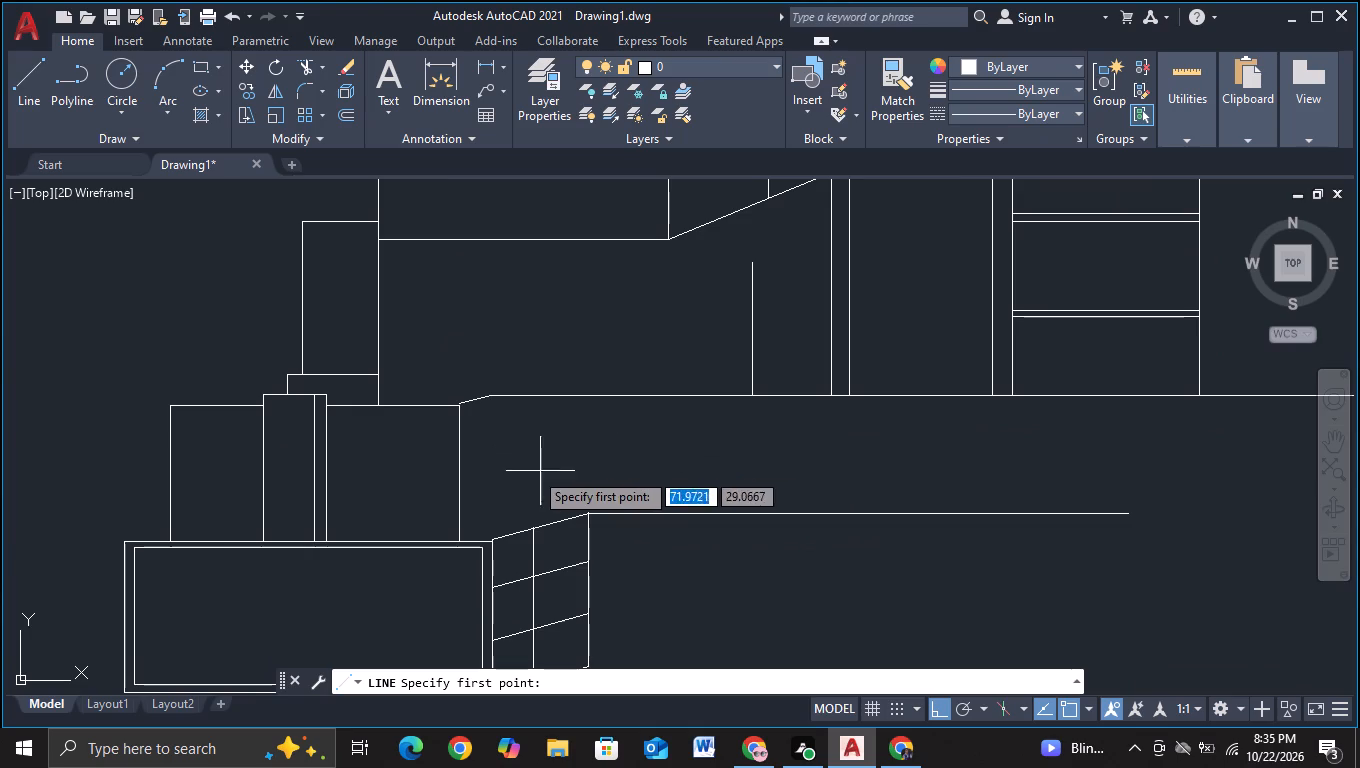
{"action": "left_click", "coordinate": [547, 430]}
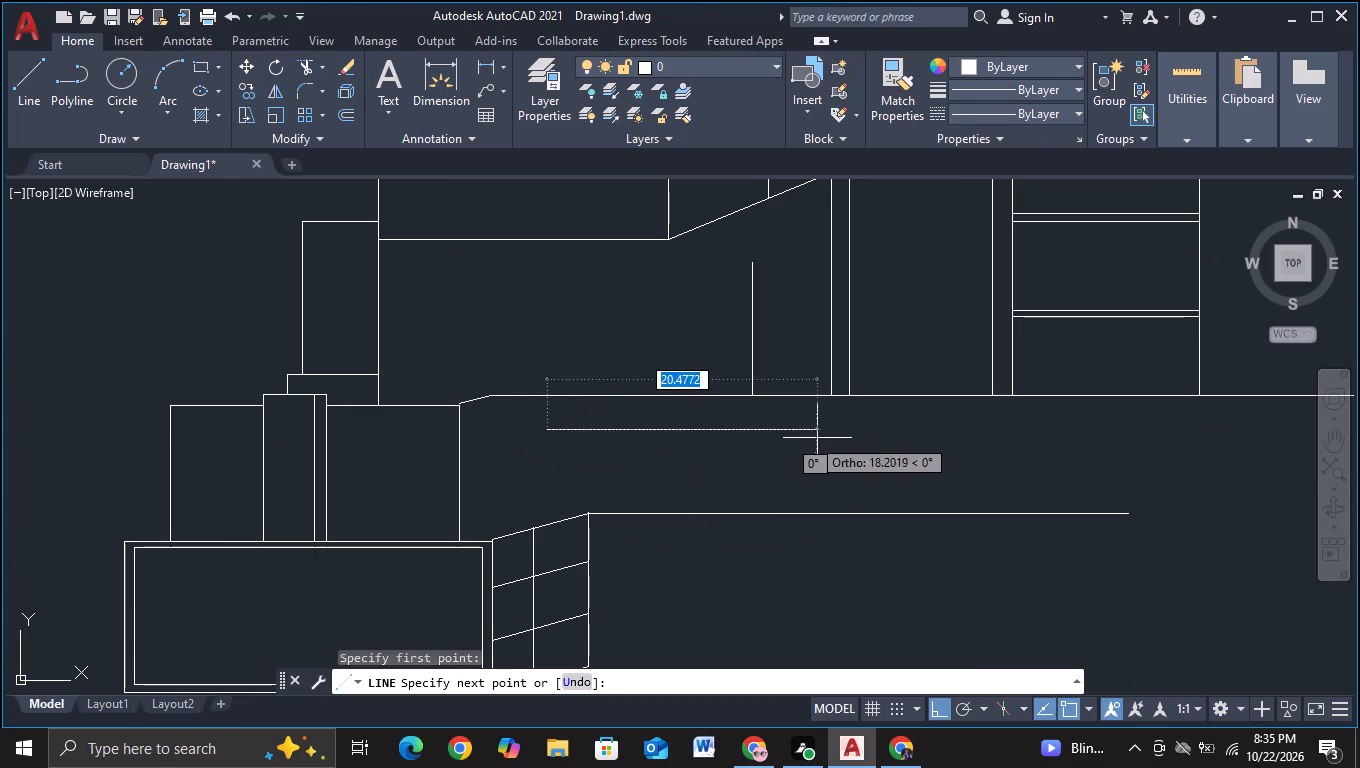
{"action": "middle_click_drag", "start_coordinate": [817, 438], "coordinate": [519, 480]}
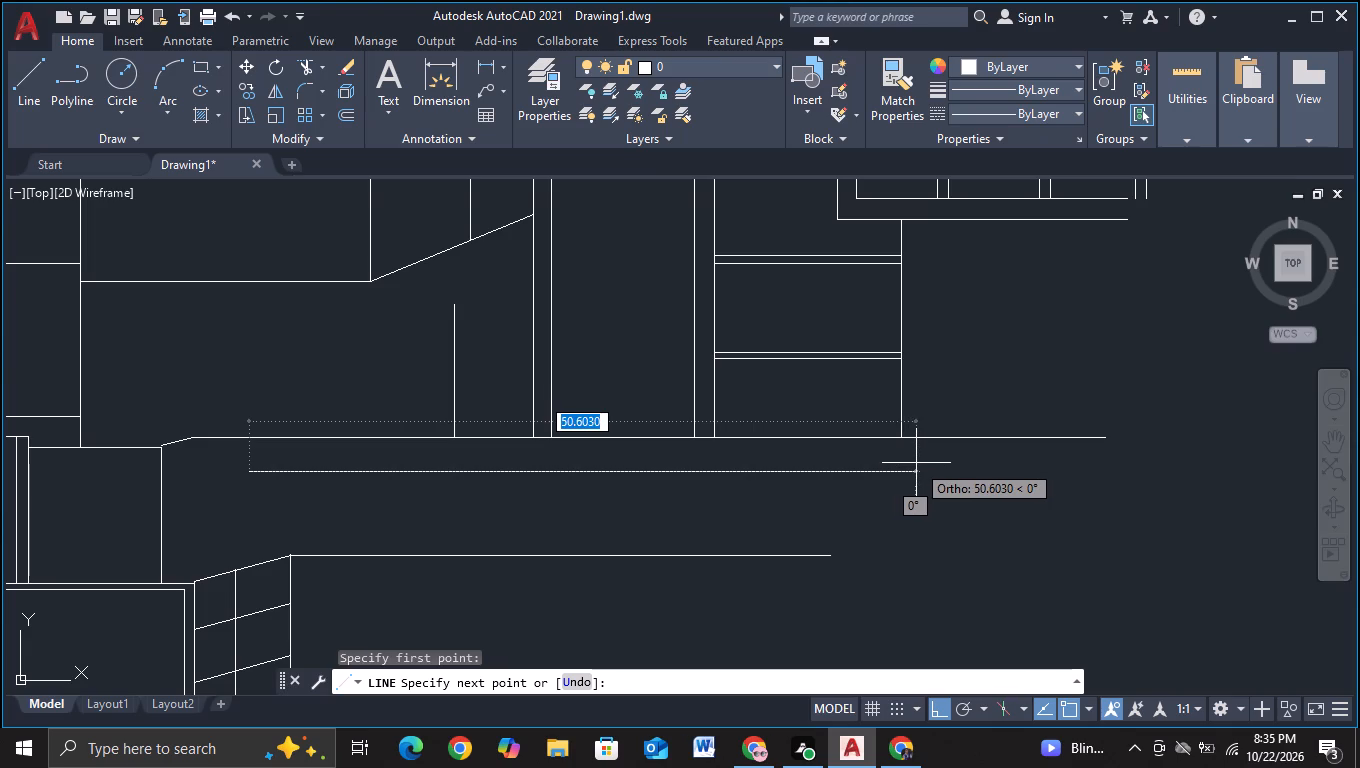
{"action": "left_click", "coordinate": [916, 463]}
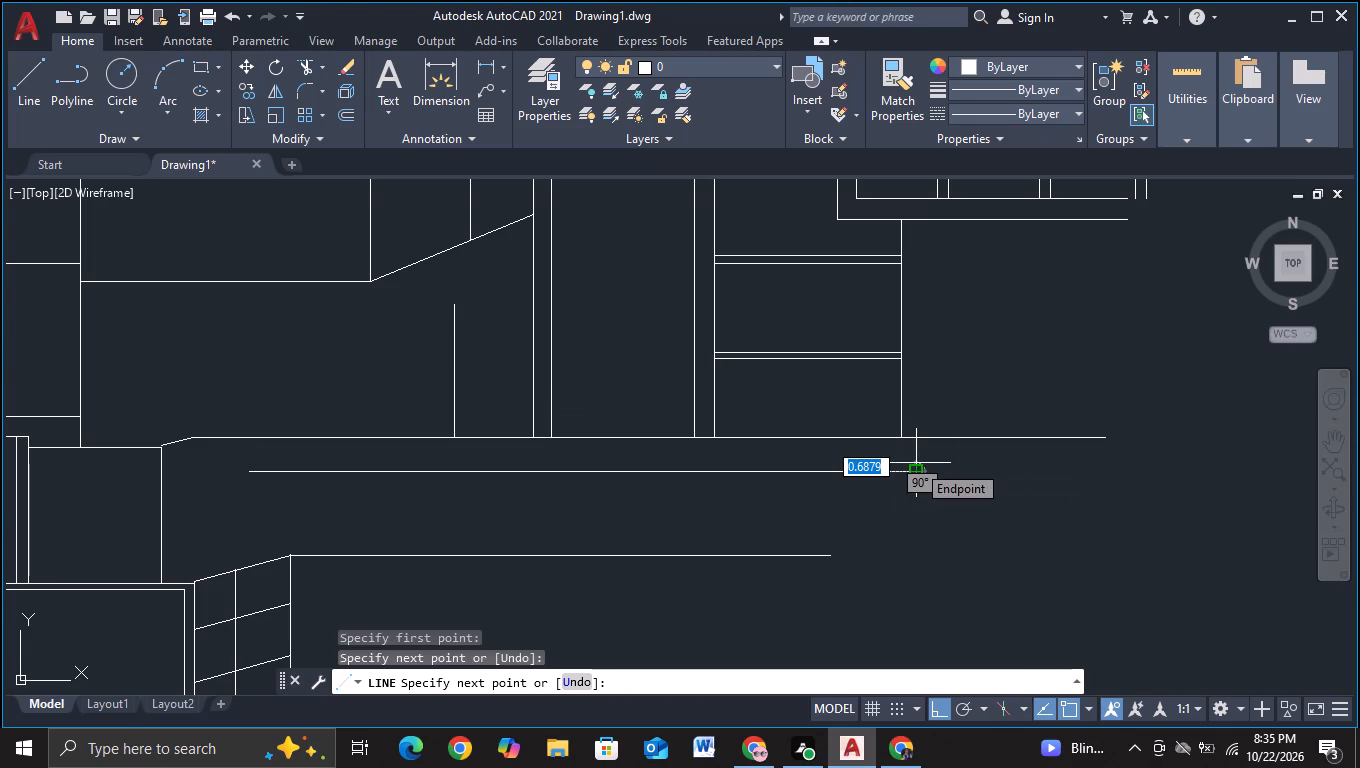
{"action": "key", "text": "Escape"}
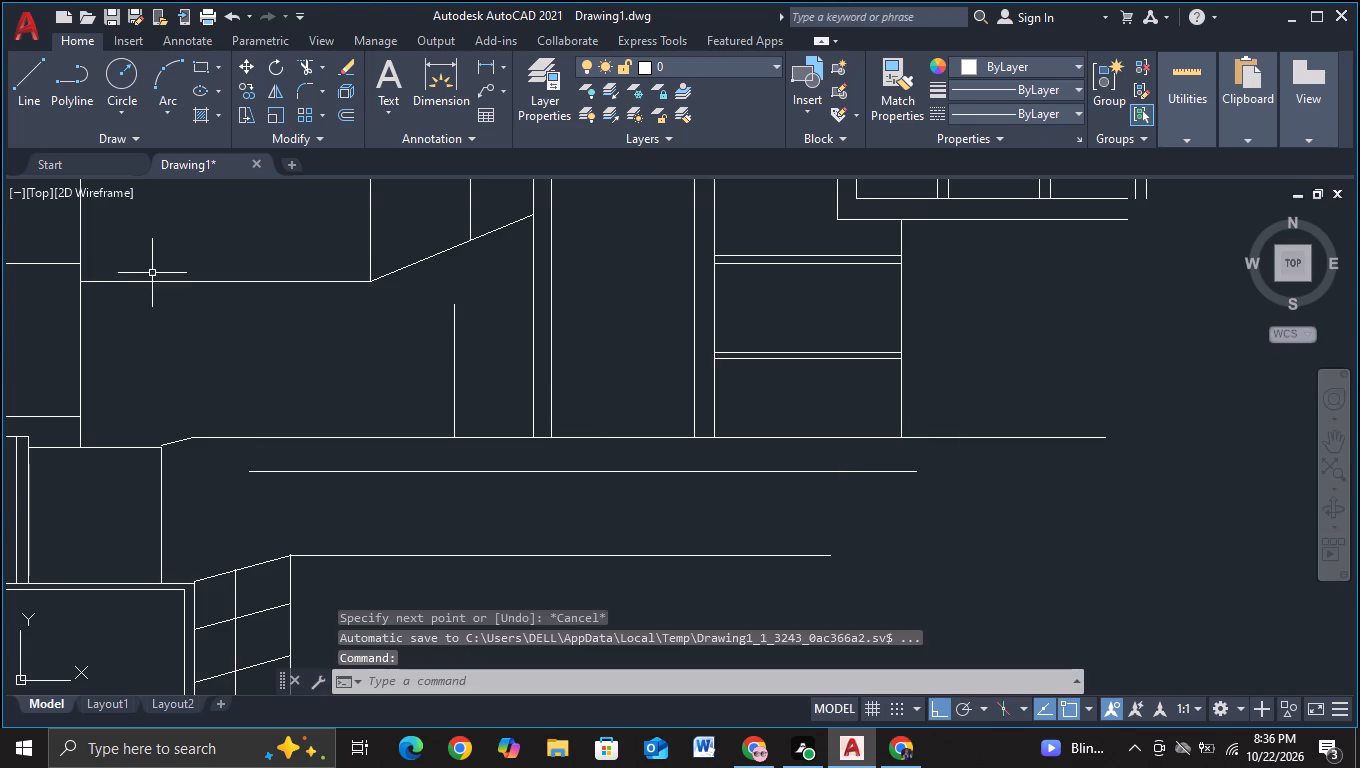
Copy the new horizontal line about 5.8 units straight down, just above the line extending from the gridded face.
{"action": "left_click", "coordinate": [537, 474]}
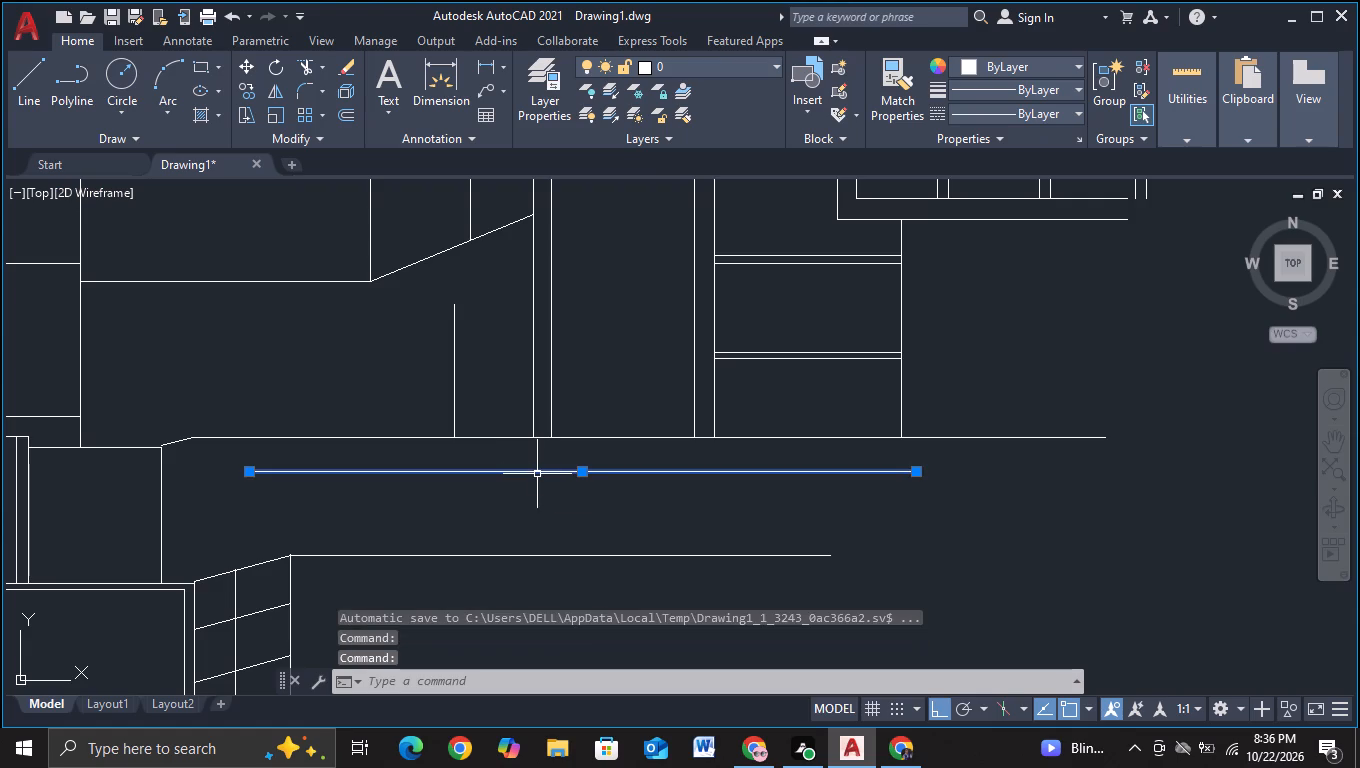
{"action": "key", "text": "c"}
{"action": "left_click", "coordinate": [623, 530]}
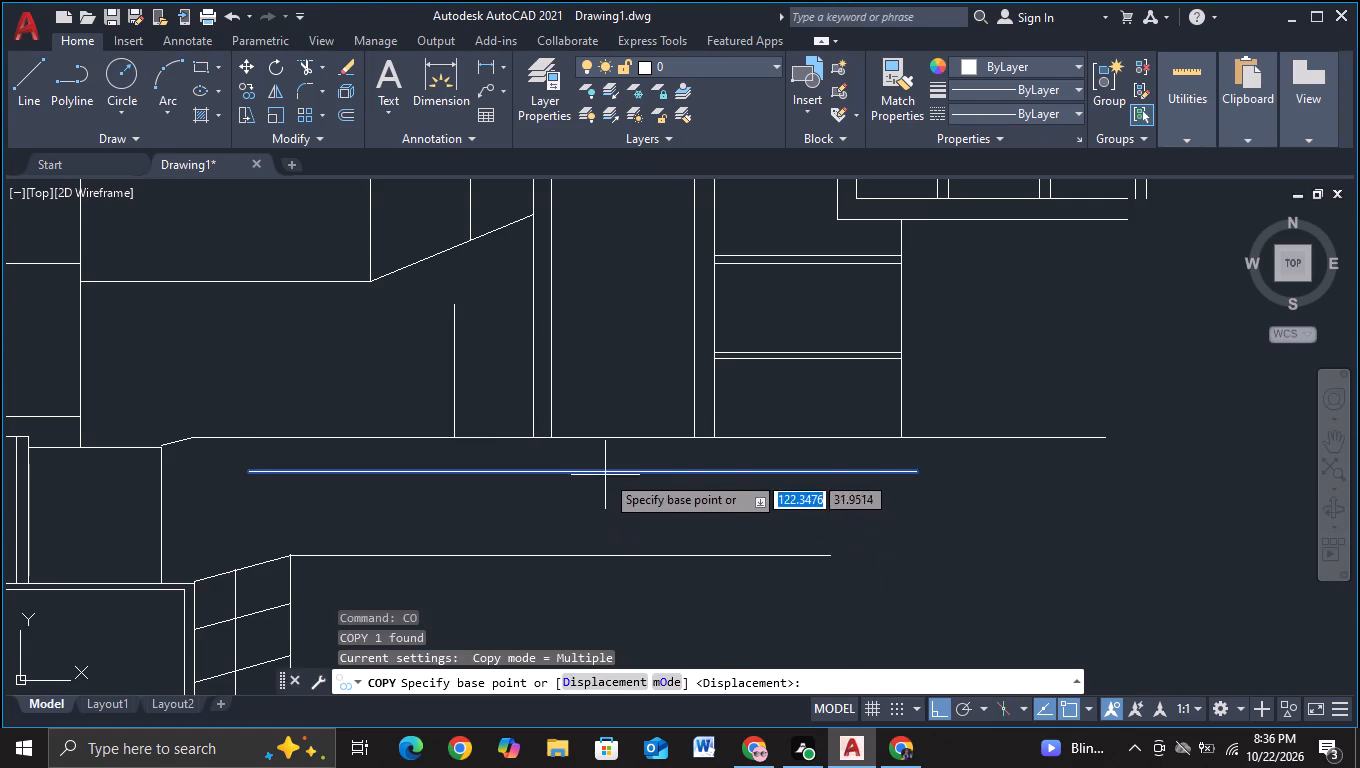
{"action": "left_click", "coordinate": [605, 473]}
{"action": "scroll", "coordinate": [744, 547], "scroll_direction": "up", "scroll_amount": 2}
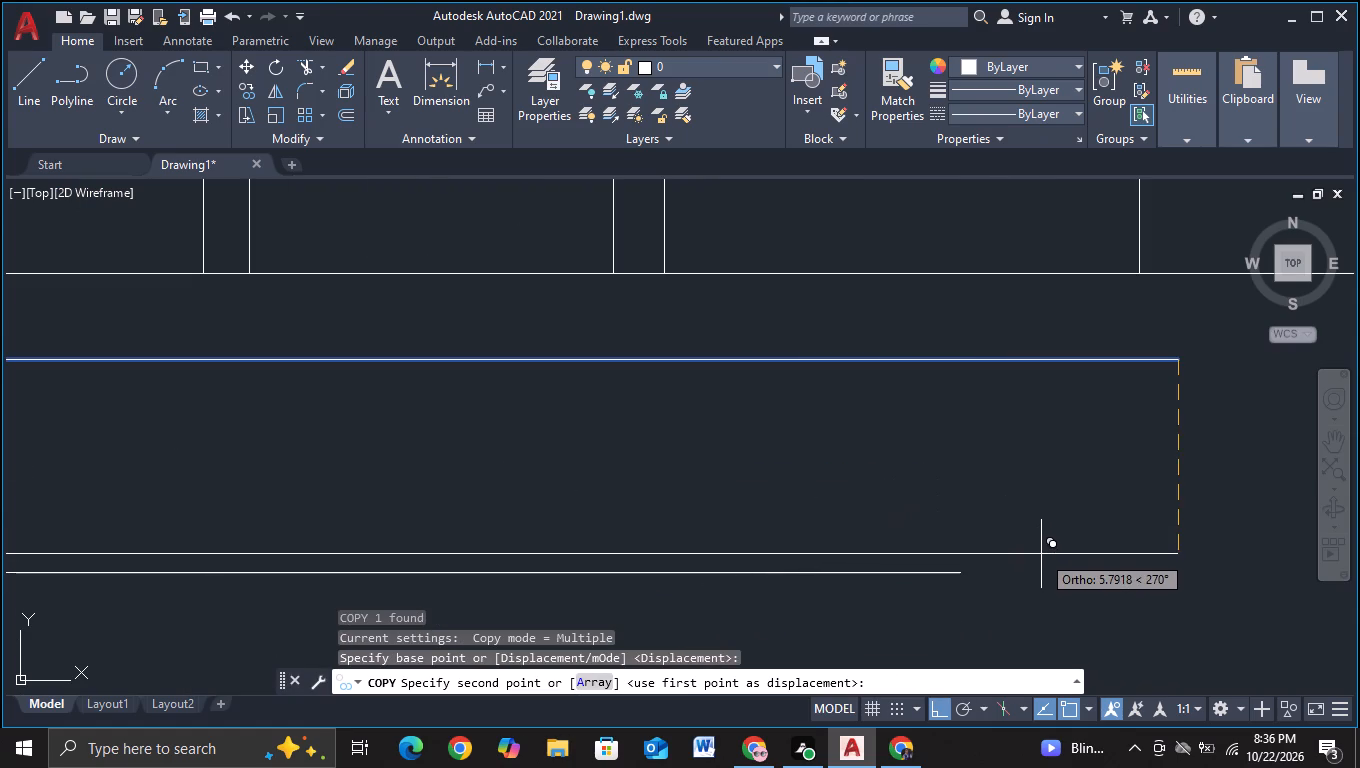
{"action": "left_click", "coordinate": [1041, 554]}
{"action": "key", "text": "Escape"}
{"action": "scroll", "coordinate": [1008, 553], "scroll_direction": "down", "scroll_amount": 2}
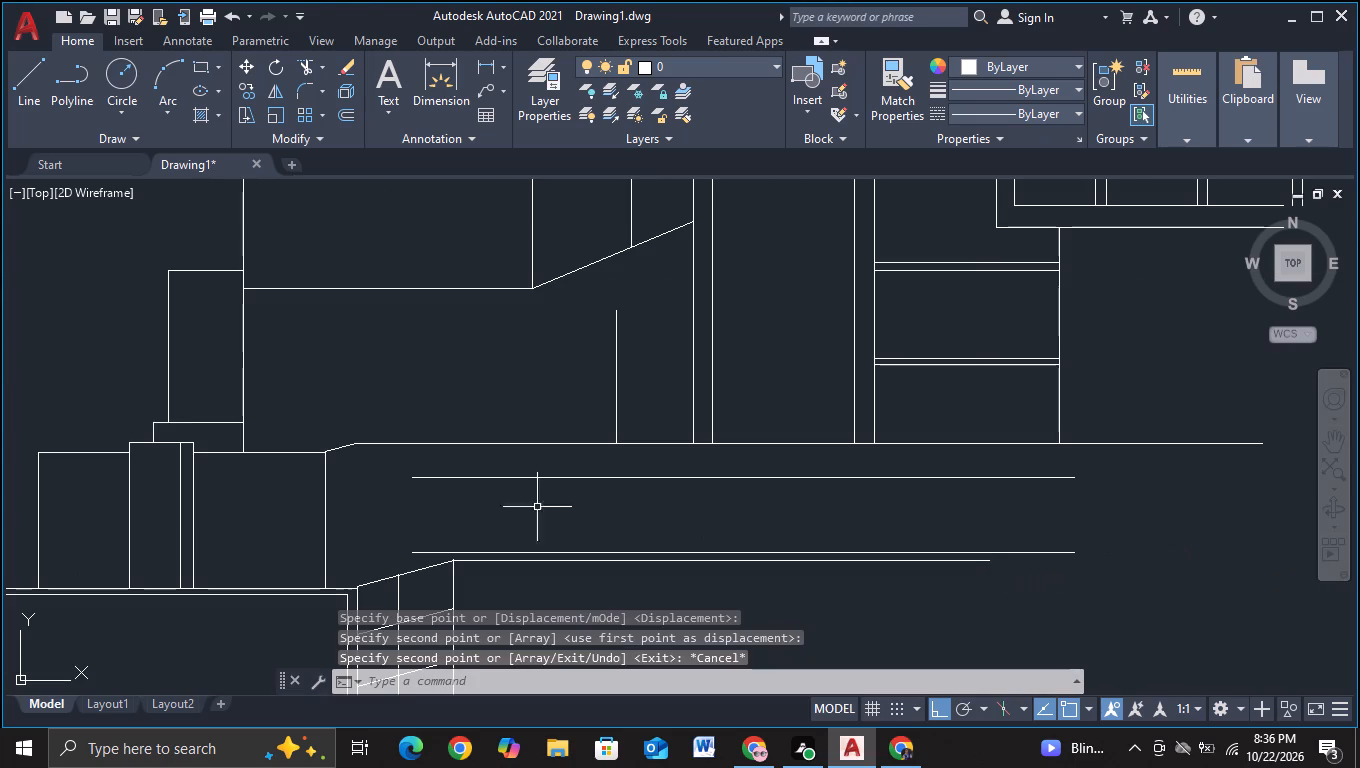
With ortho and object snap off, start a zigzag from the upper parallel line's left end, slanting down to its copy and back up about 6.4 units.
{"action": "left_click", "coordinate": [31, 113]}
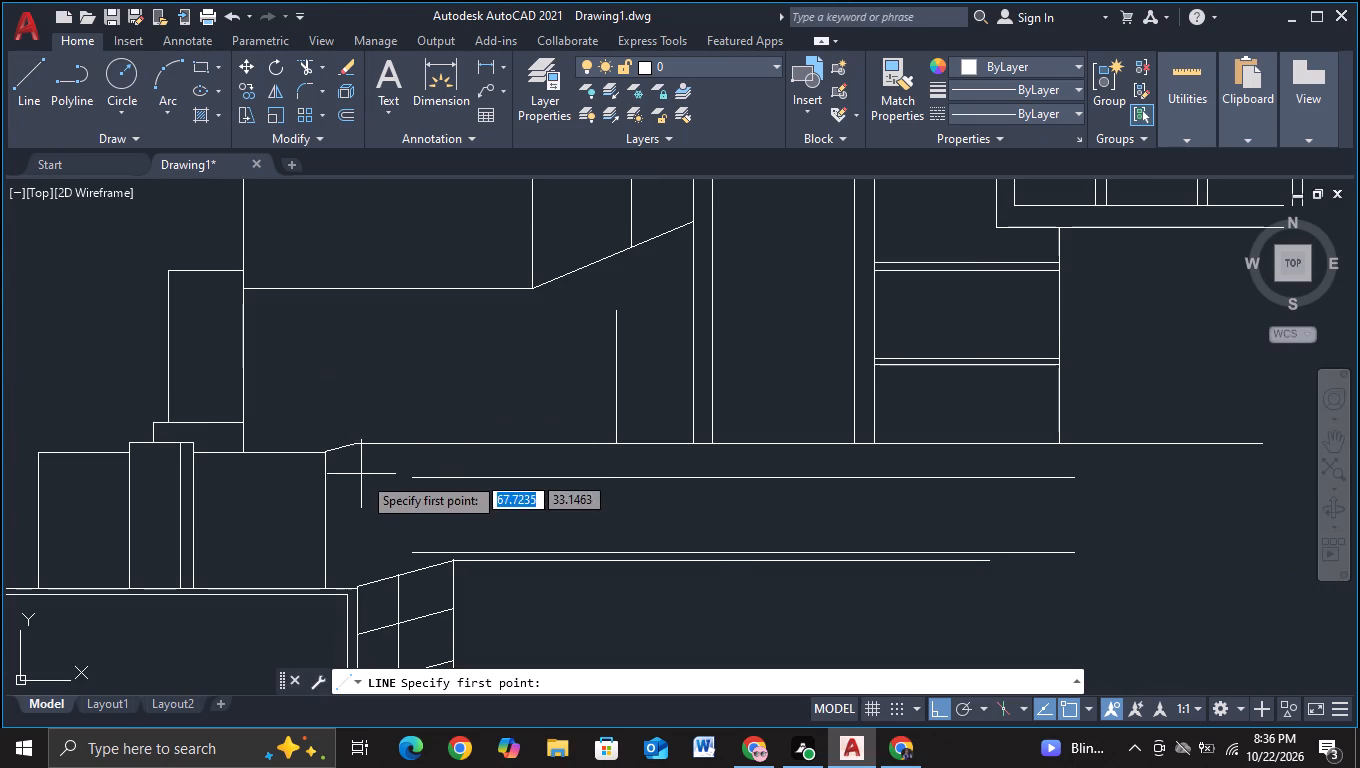
{"action": "scroll", "coordinate": [377, 503], "scroll_direction": "up", "scroll_amount": 2}
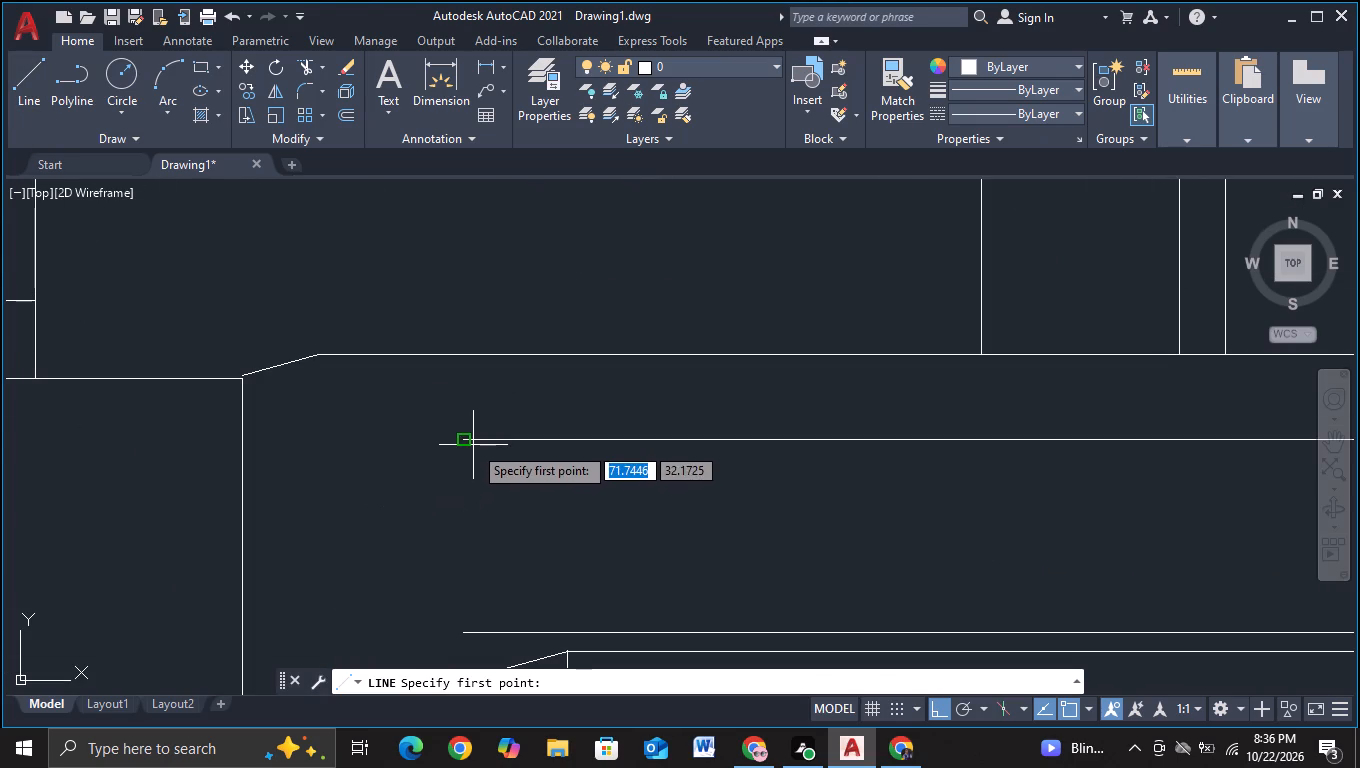
{"action": "left_click", "coordinate": [465, 442]}
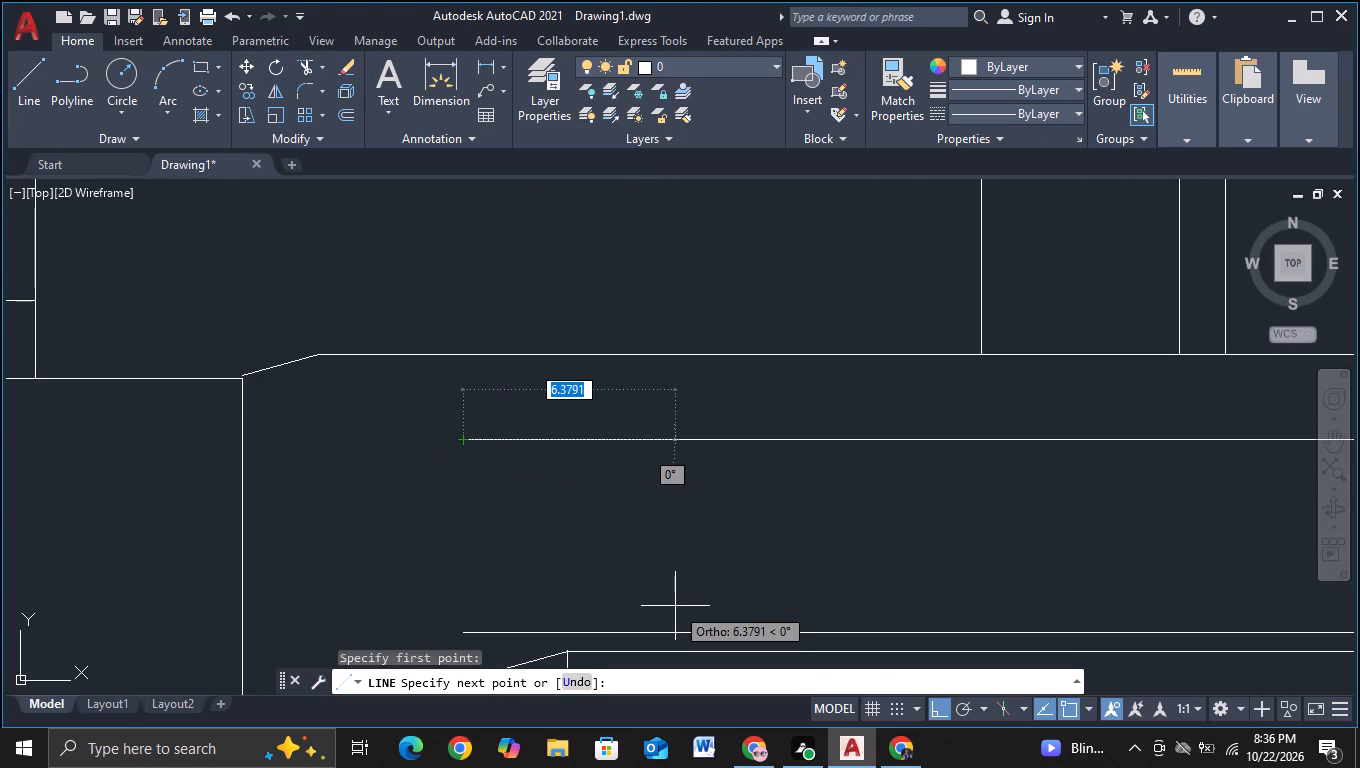
{"action": "key", "text": "F8"}
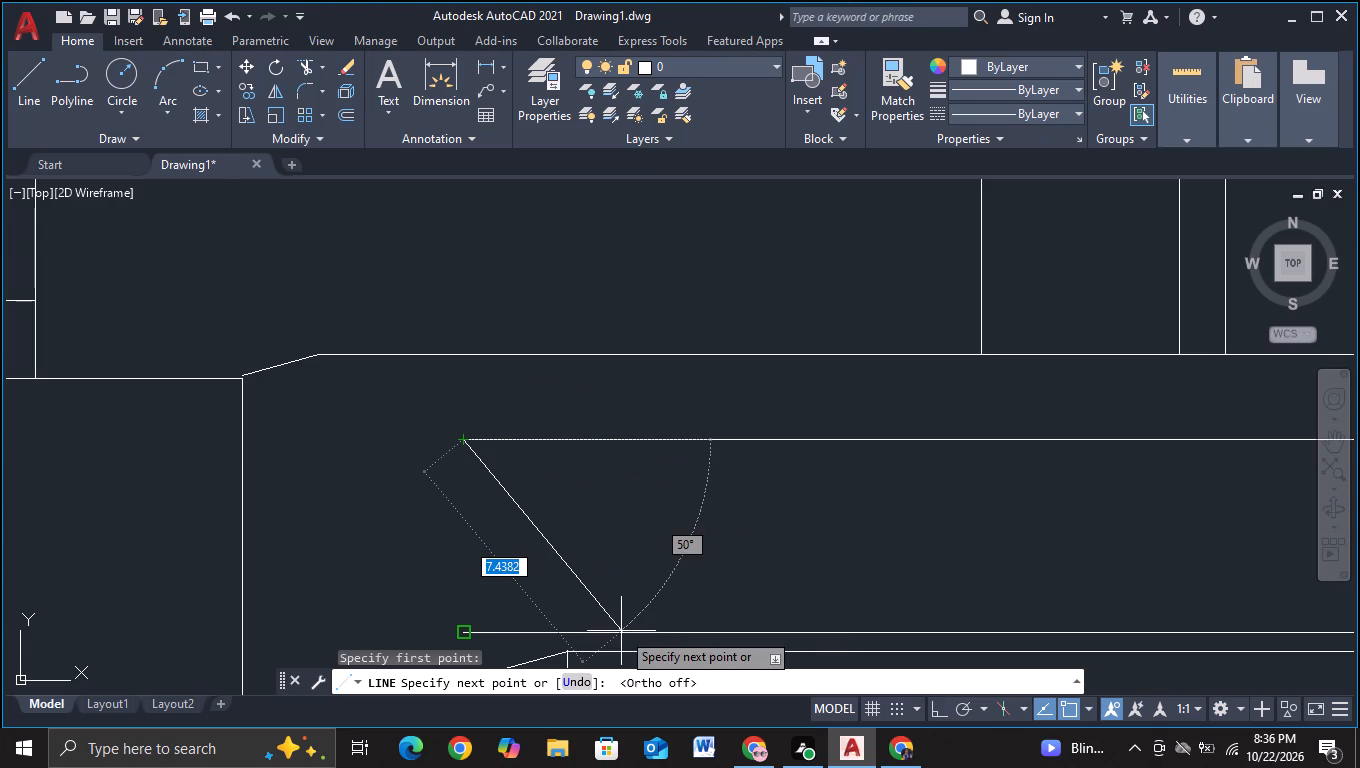
{"action": "middle_click_drag", "start_coordinate": [621, 631], "coordinate": [595, 542]}
{"action": "scroll", "coordinate": [564, 551], "scroll_direction": "up", "scroll_amount": 1}
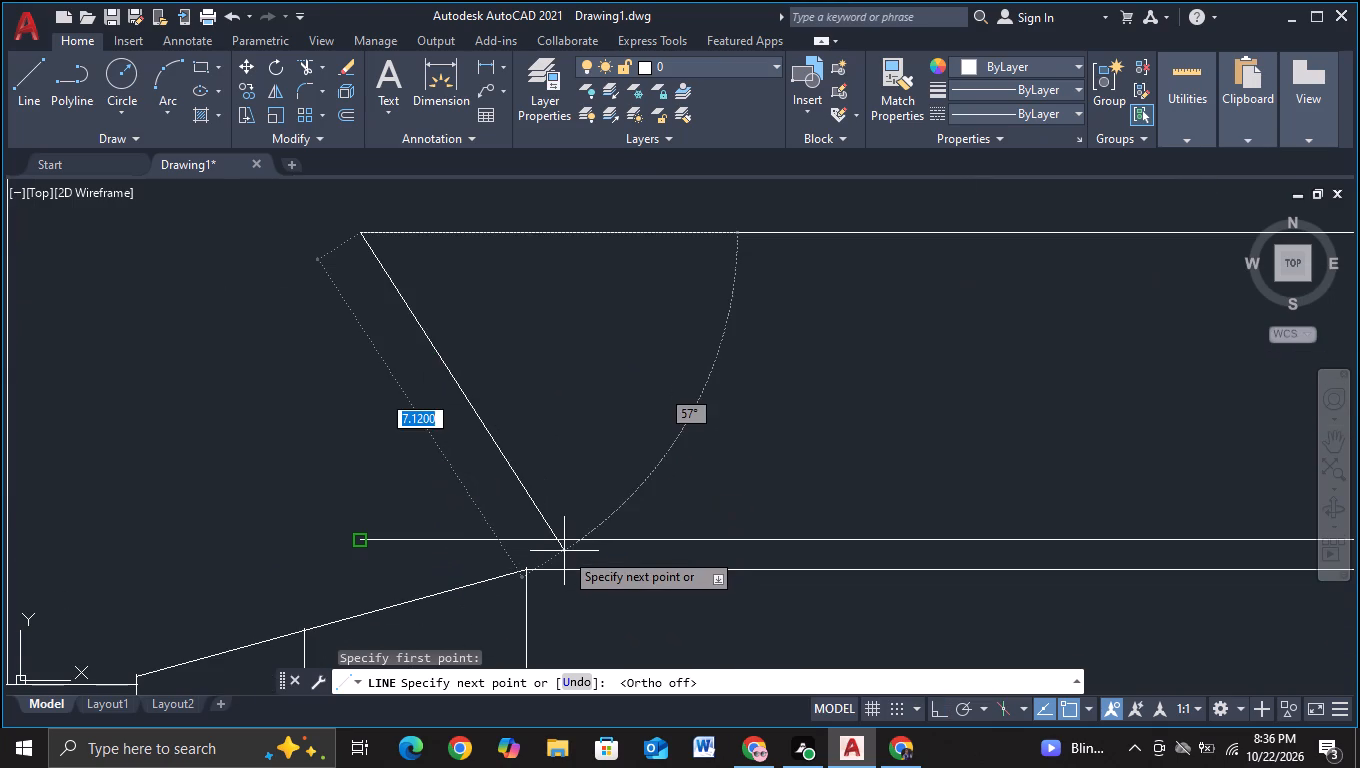
{"action": "scroll", "coordinate": [554, 550], "scroll_direction": "up", "scroll_amount": 1}
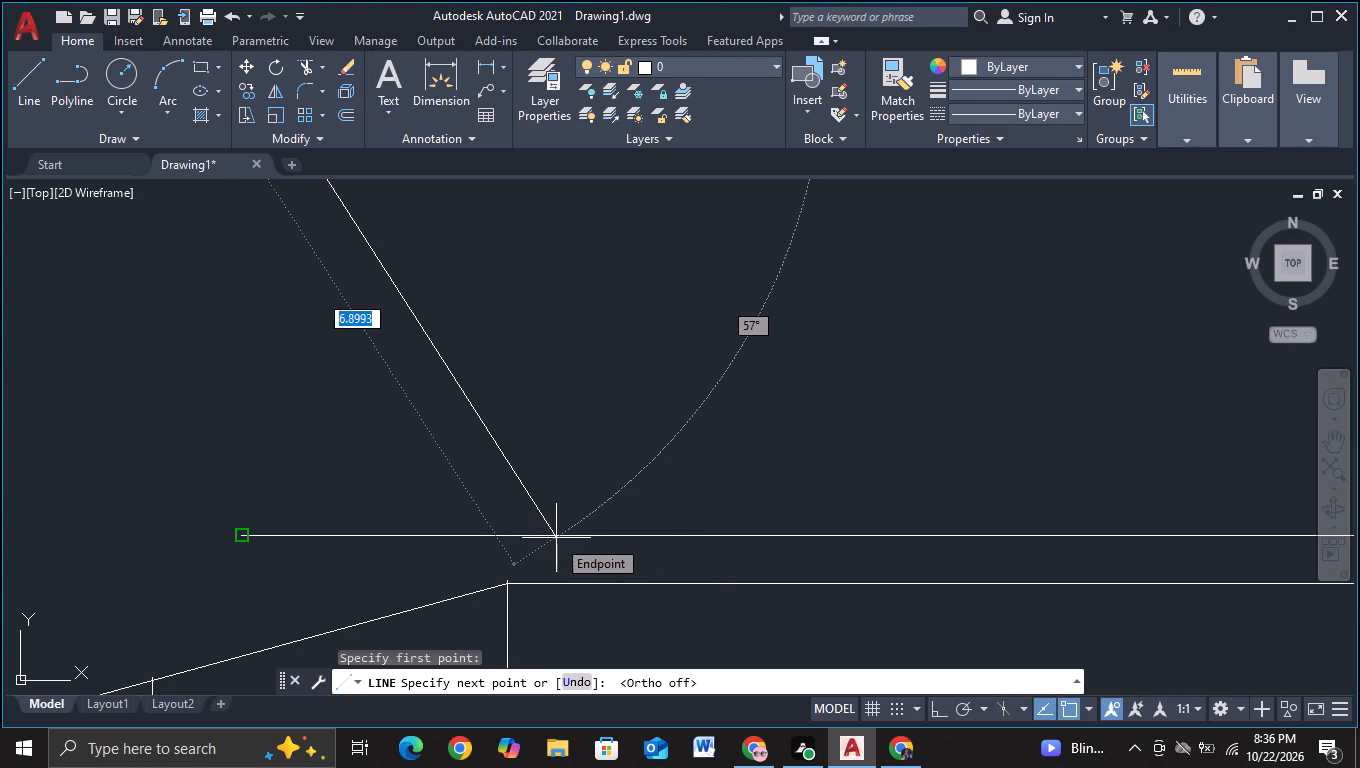
{"action": "key", "text": "F3"}
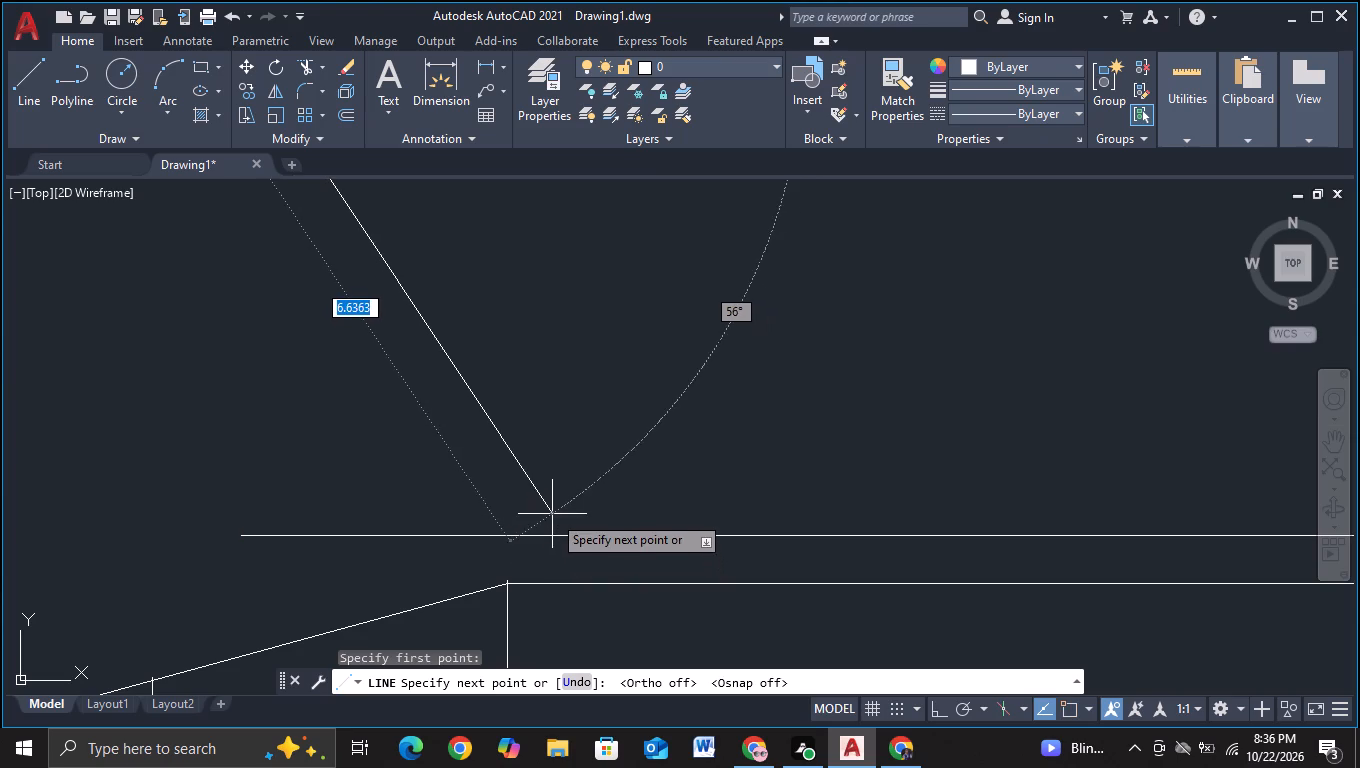
{"action": "left_click", "coordinate": [547, 536]}
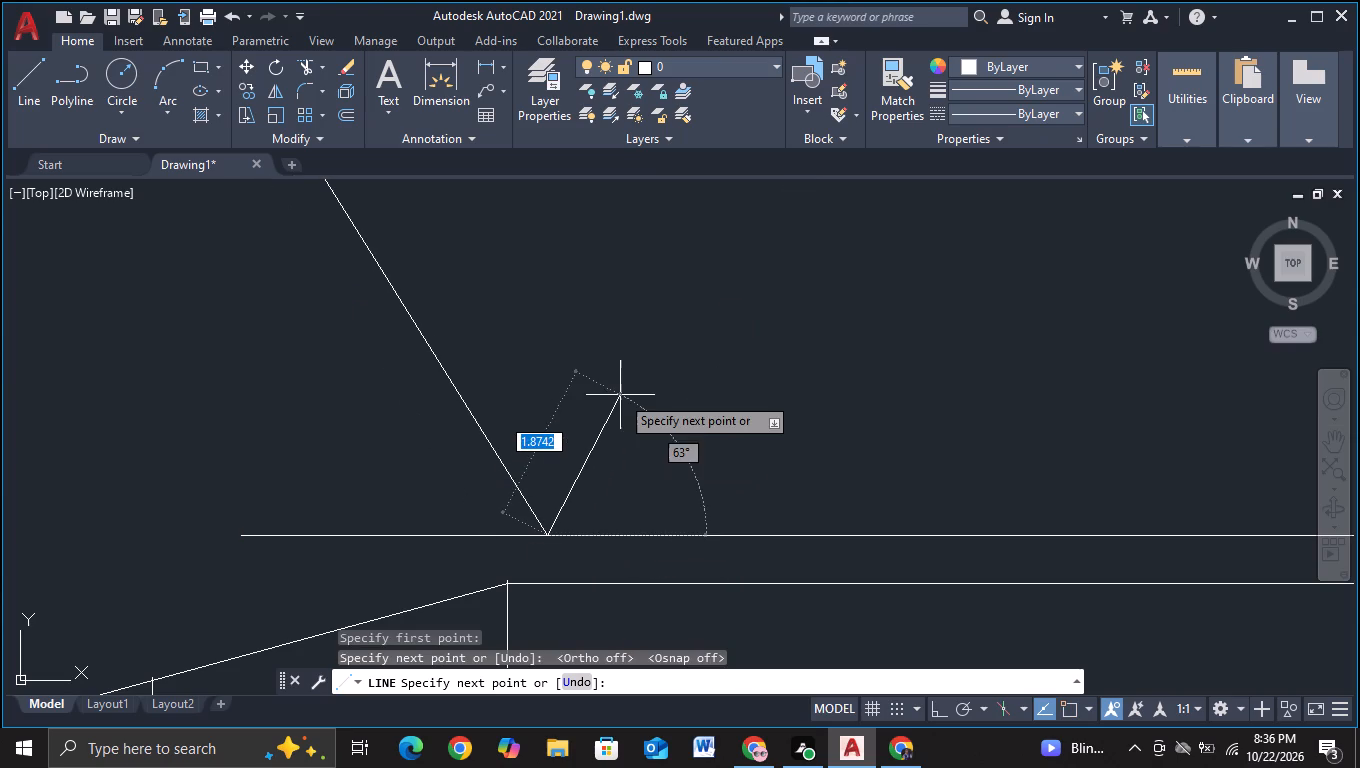
{"action": "scroll", "coordinate": [620, 394], "scroll_direction": "down", "scroll_amount": 1}
{"action": "middle_click_drag", "start_coordinate": [620, 401], "coordinate": [531, 592]}
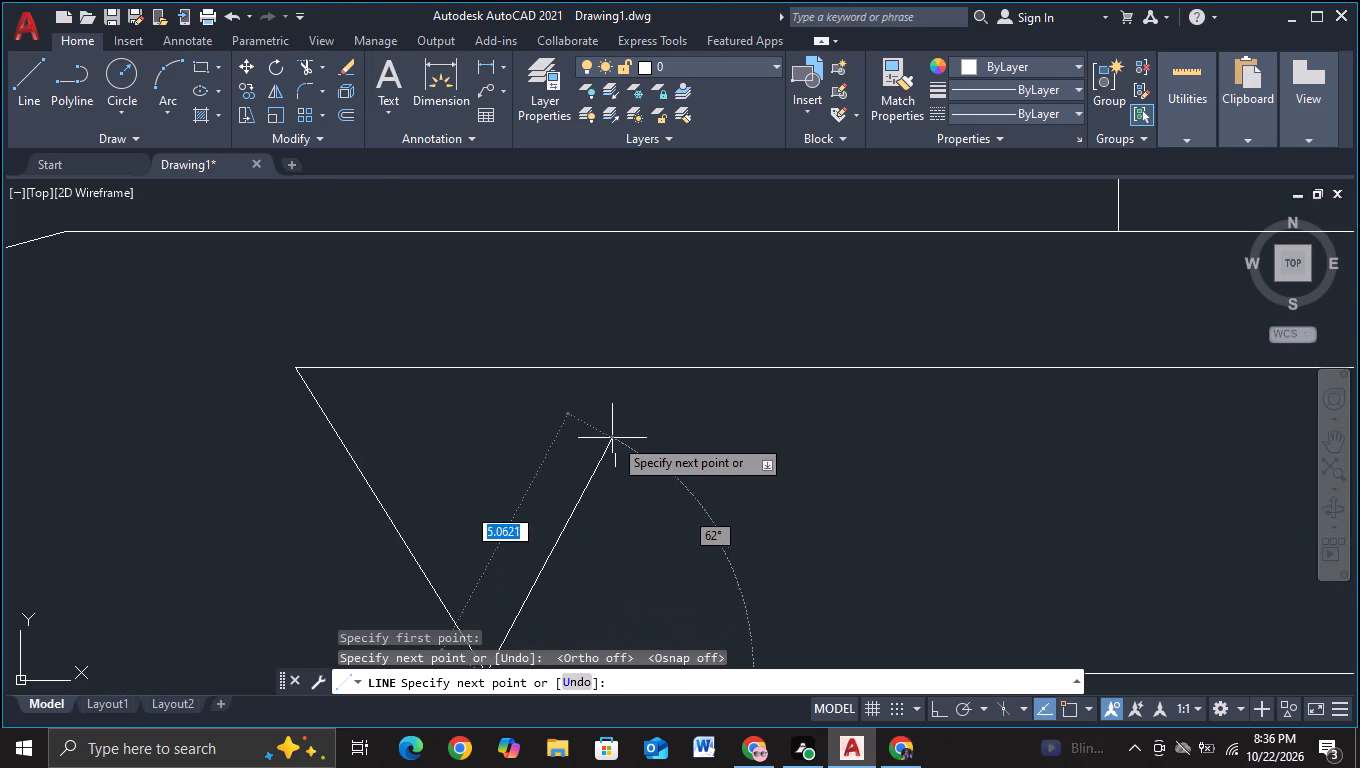
{"action": "left_click", "coordinate": [624, 368]}
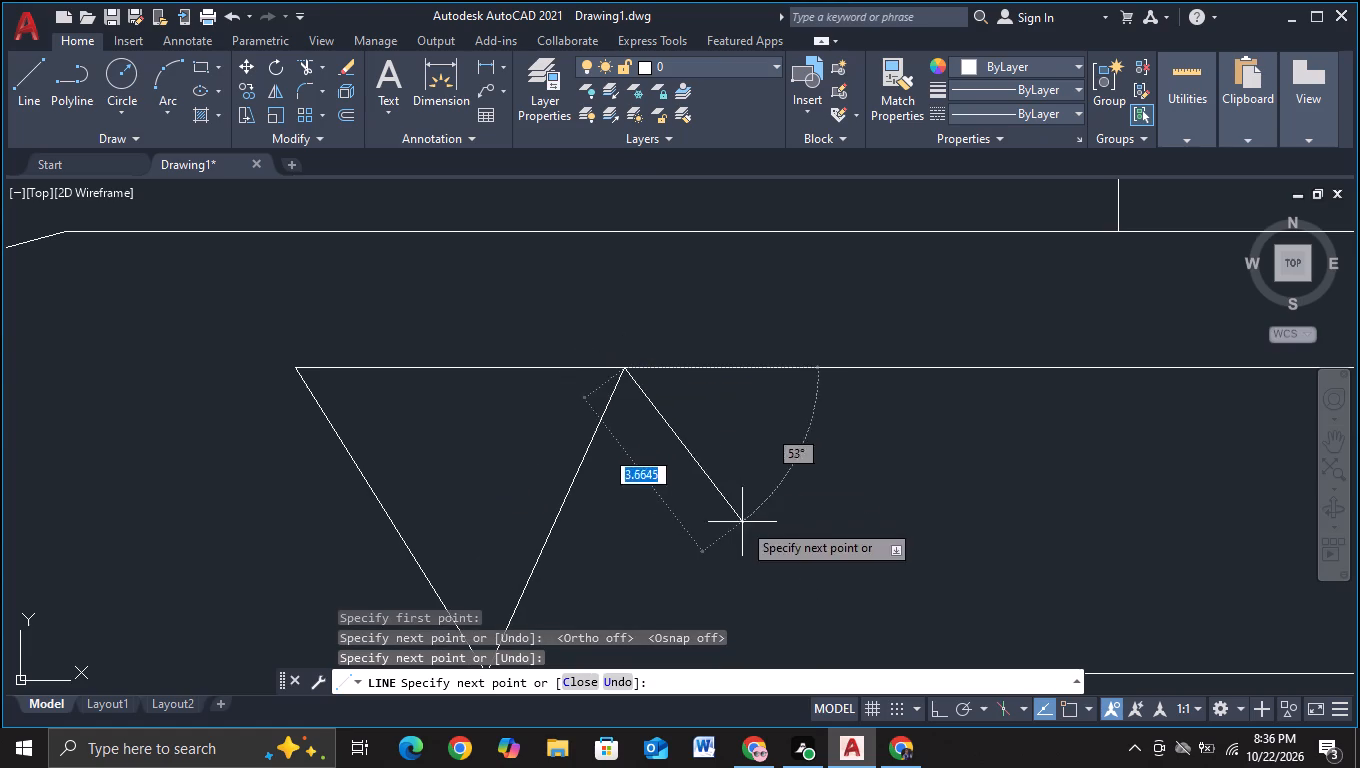
Continue the zigzag rightward between the two parallel lines with seven slanted segments of about 6.1 to 6.5 units, ending on the lower line.
{"action": "middle_click_drag", "start_coordinate": [742, 522], "coordinate": [517, 416]}
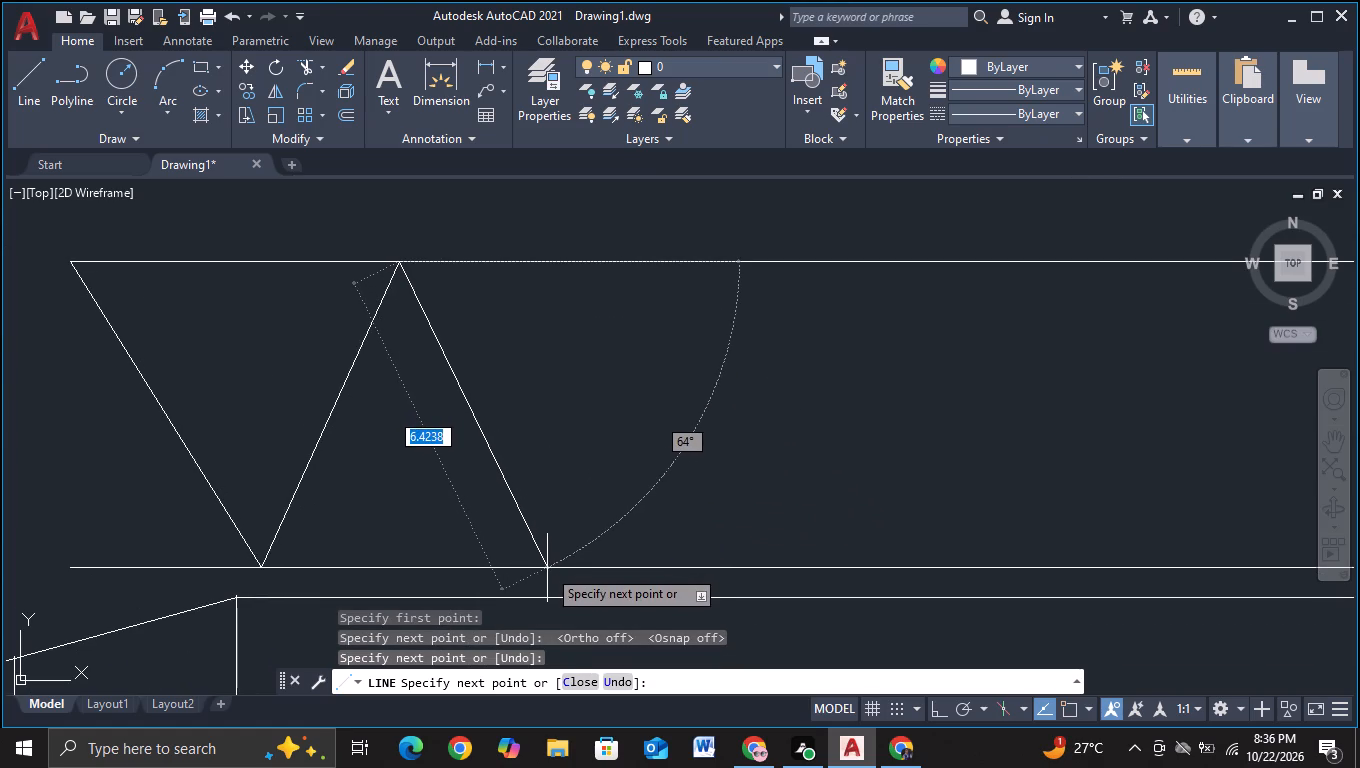
{"action": "left_click", "coordinate": [547, 568]}
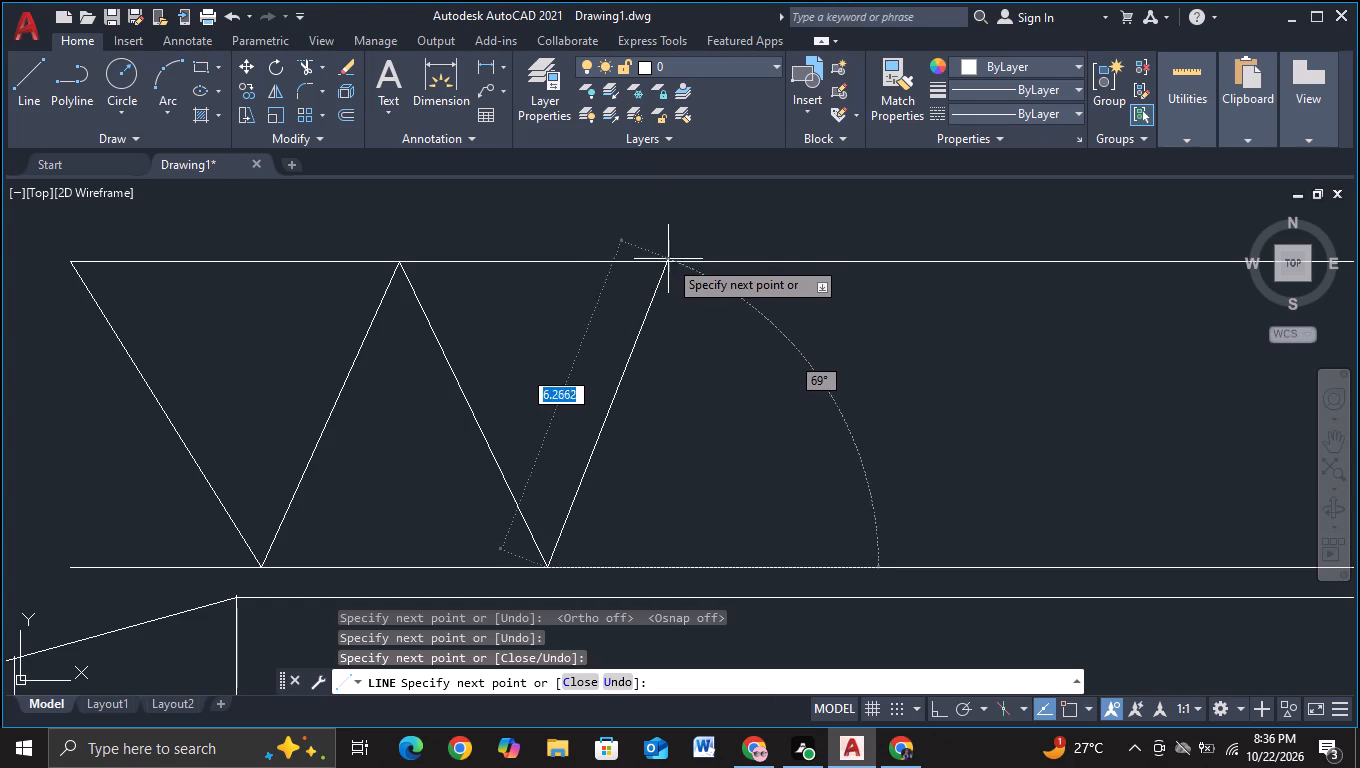
{"action": "left_click", "coordinate": [670, 262]}
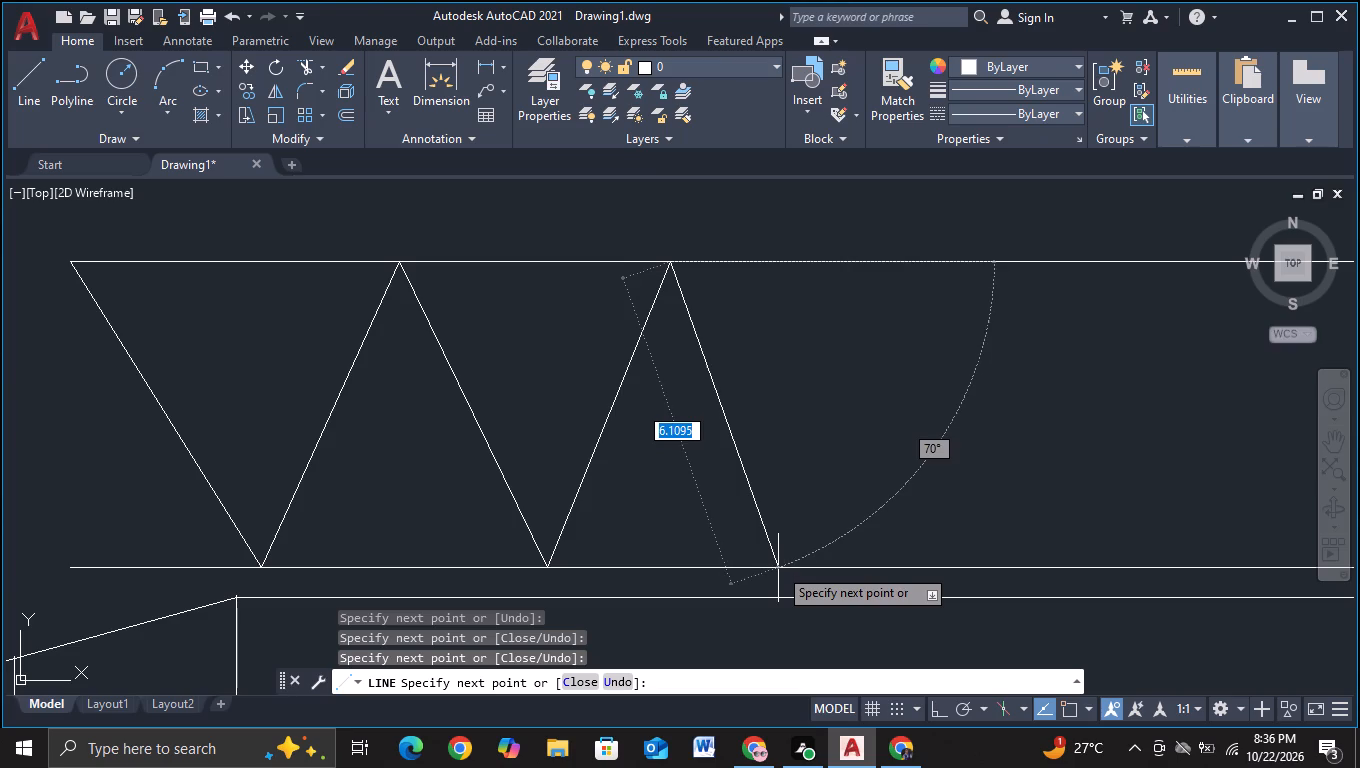
{"action": "left_click", "coordinate": [778, 568]}
{"action": "middle_click_drag", "start_coordinate": [850, 514], "coordinate": [513, 530]}
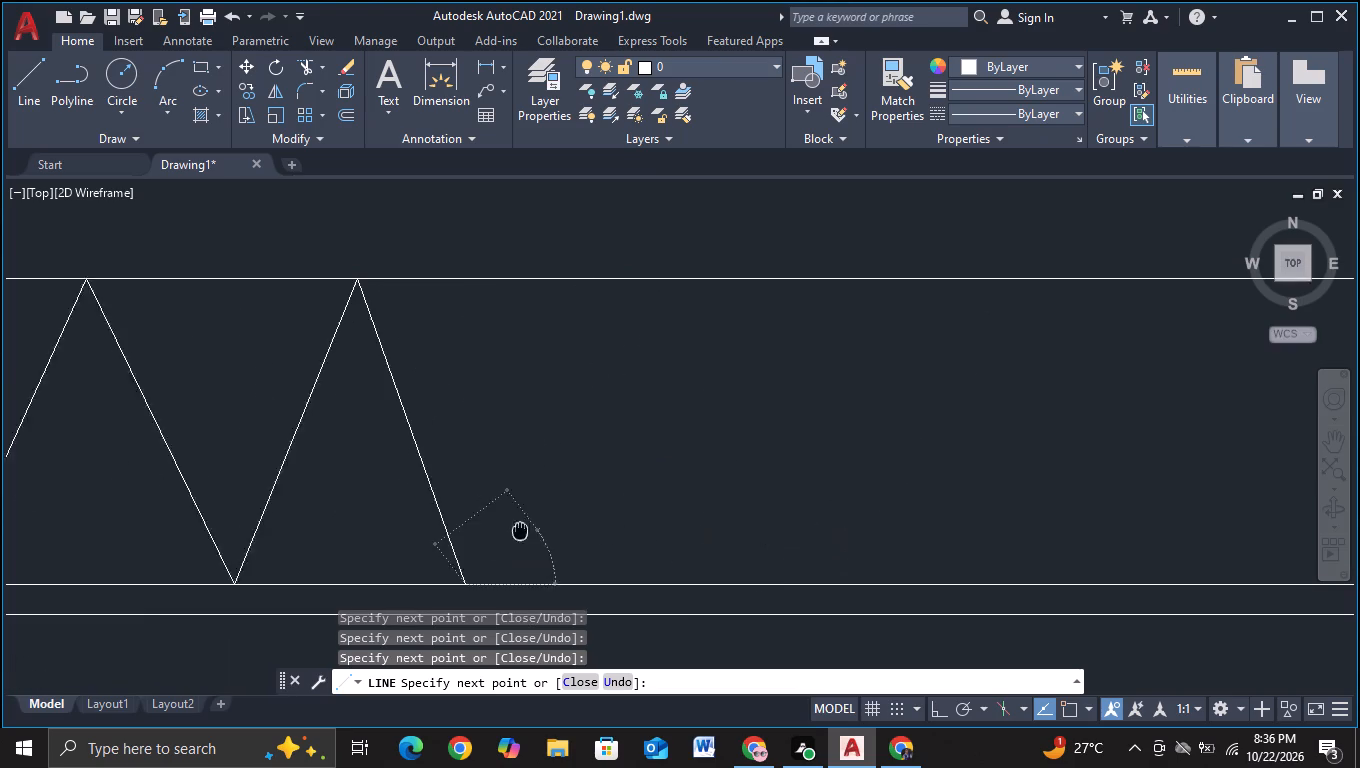
{"action": "middle_click_drag", "start_coordinate": [513, 530], "coordinate": [509, 530]}
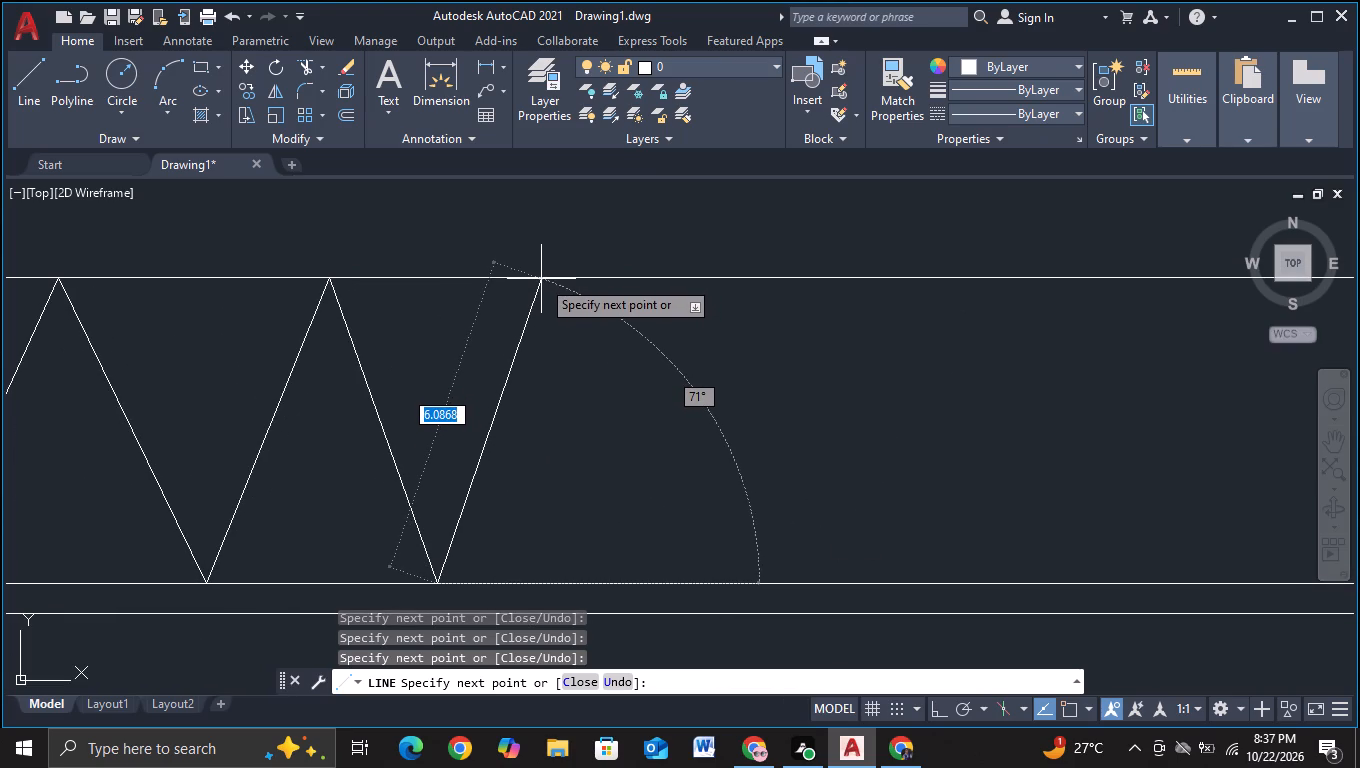
{"action": "left_click", "coordinate": [541, 278]}
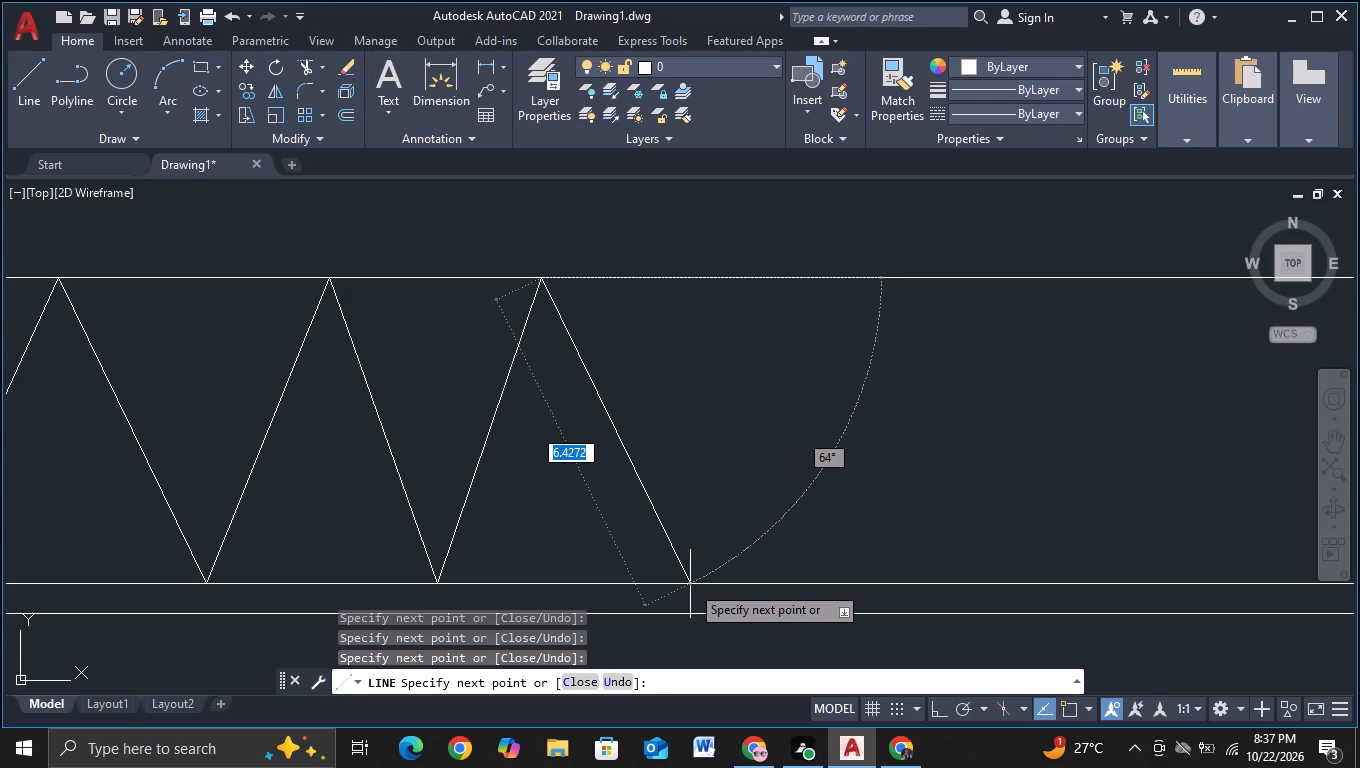
{"action": "left_click", "coordinate": [690, 584]}
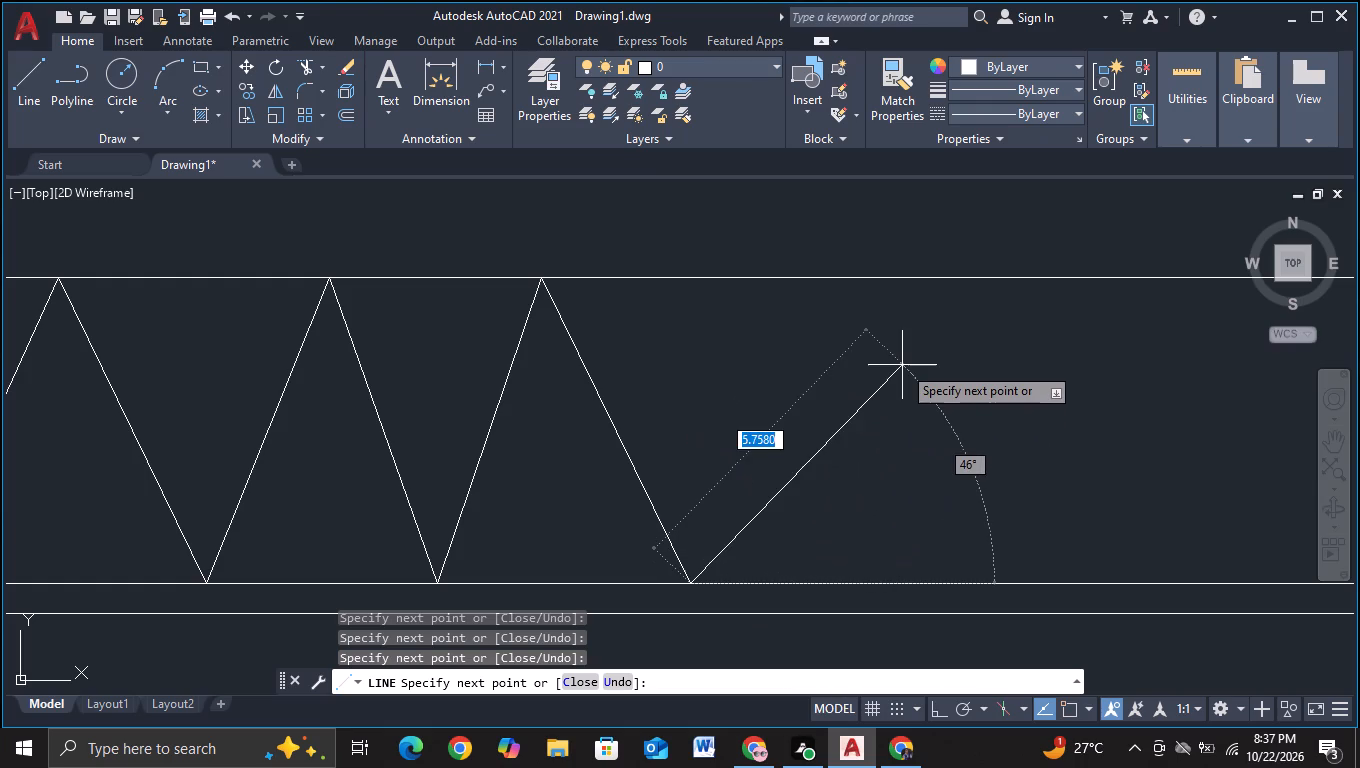
{"action": "left_click", "coordinate": [844, 278]}
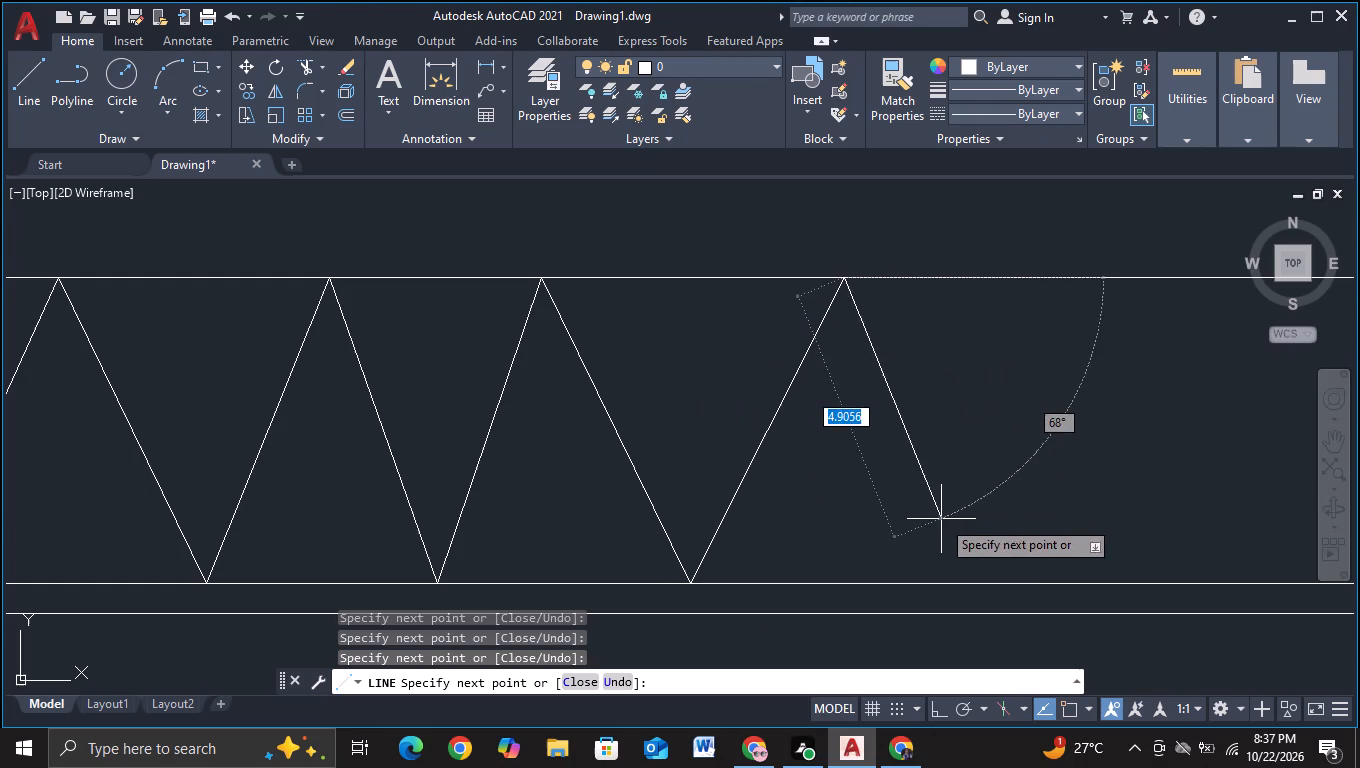
{"action": "left_click", "coordinate": [996, 584]}
Continue the zigzag rightward between the two parallel lines with eight slanted segments of about 6.0 to 6.7 units, ending on the lower line.
{"action": "middle_click_drag", "start_coordinate": [1010, 574], "coordinate": [591, 619]}
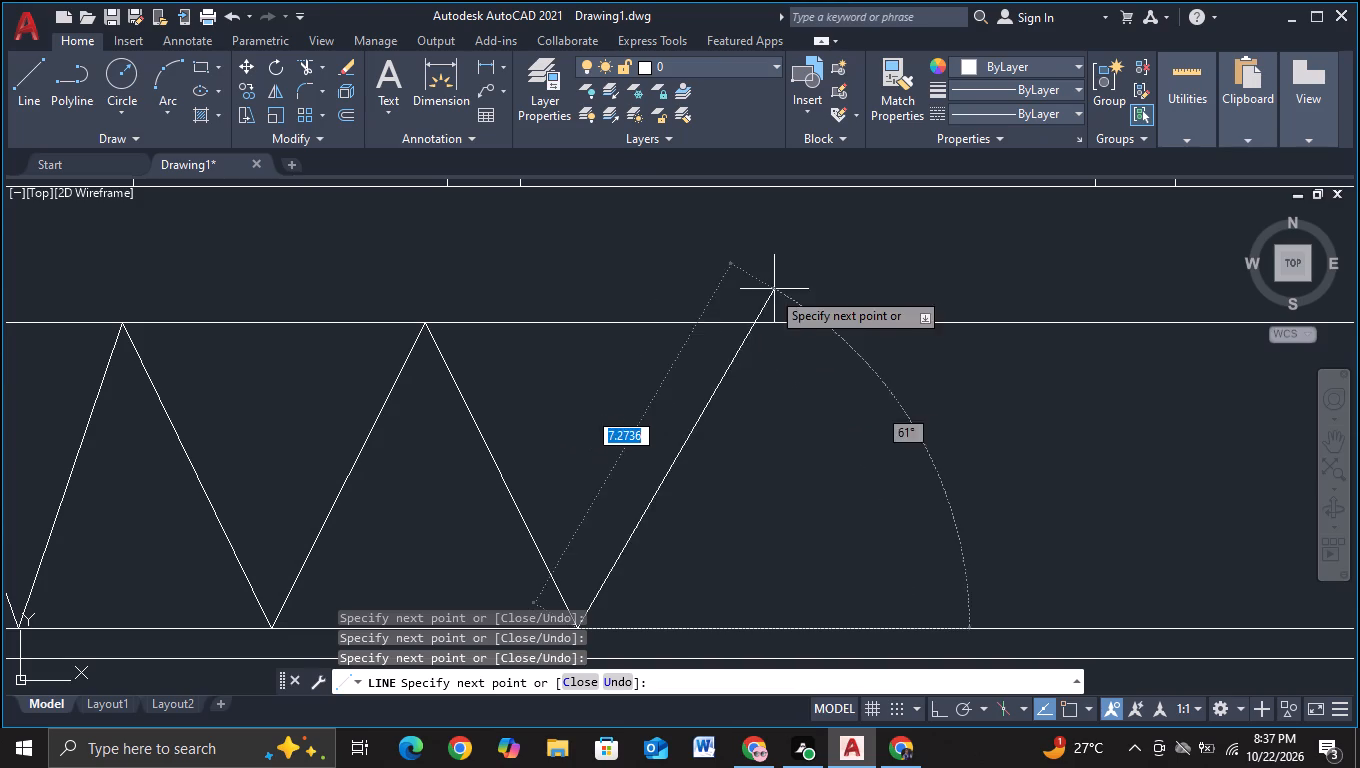
{"action": "left_click", "coordinate": [701, 323]}
{"action": "middle_click_drag", "start_coordinate": [815, 571], "coordinate": [588, 458]}
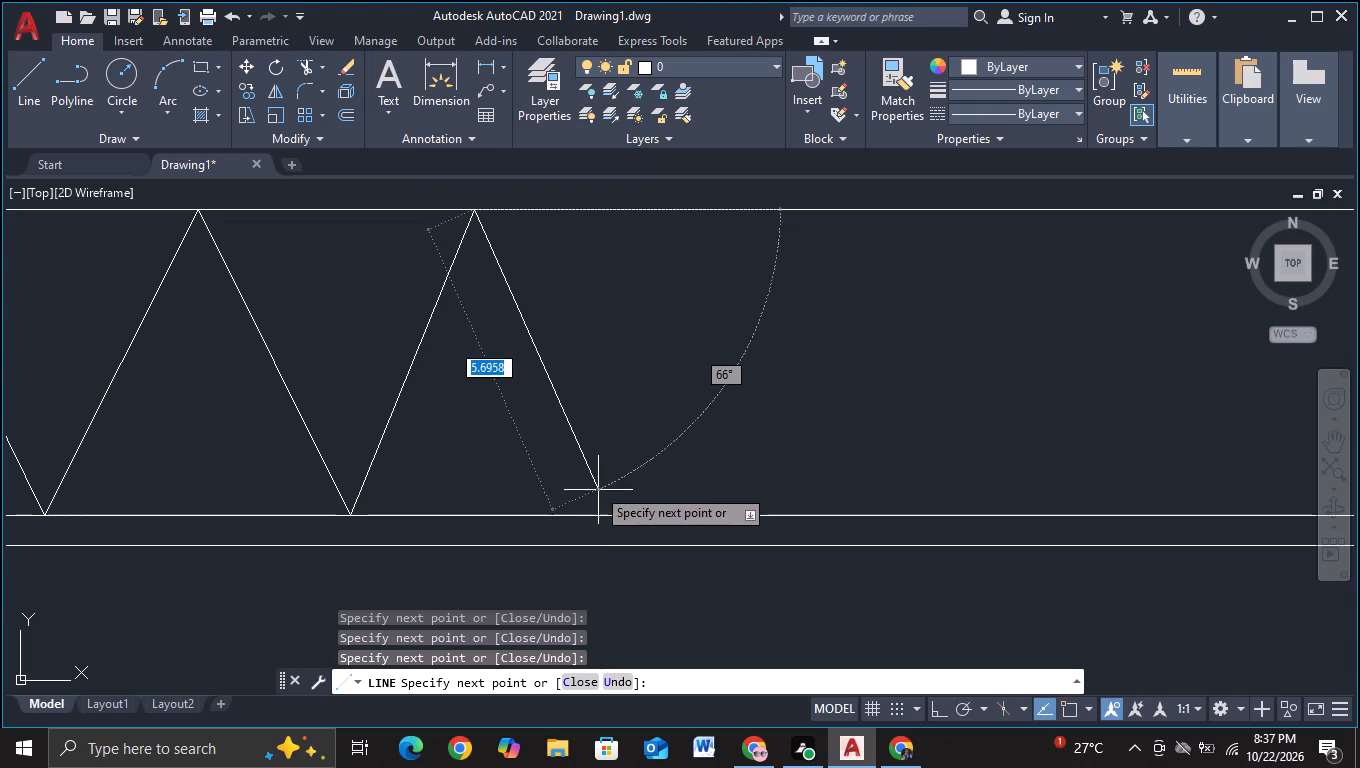
{"action": "left_click", "coordinate": [609, 516]}
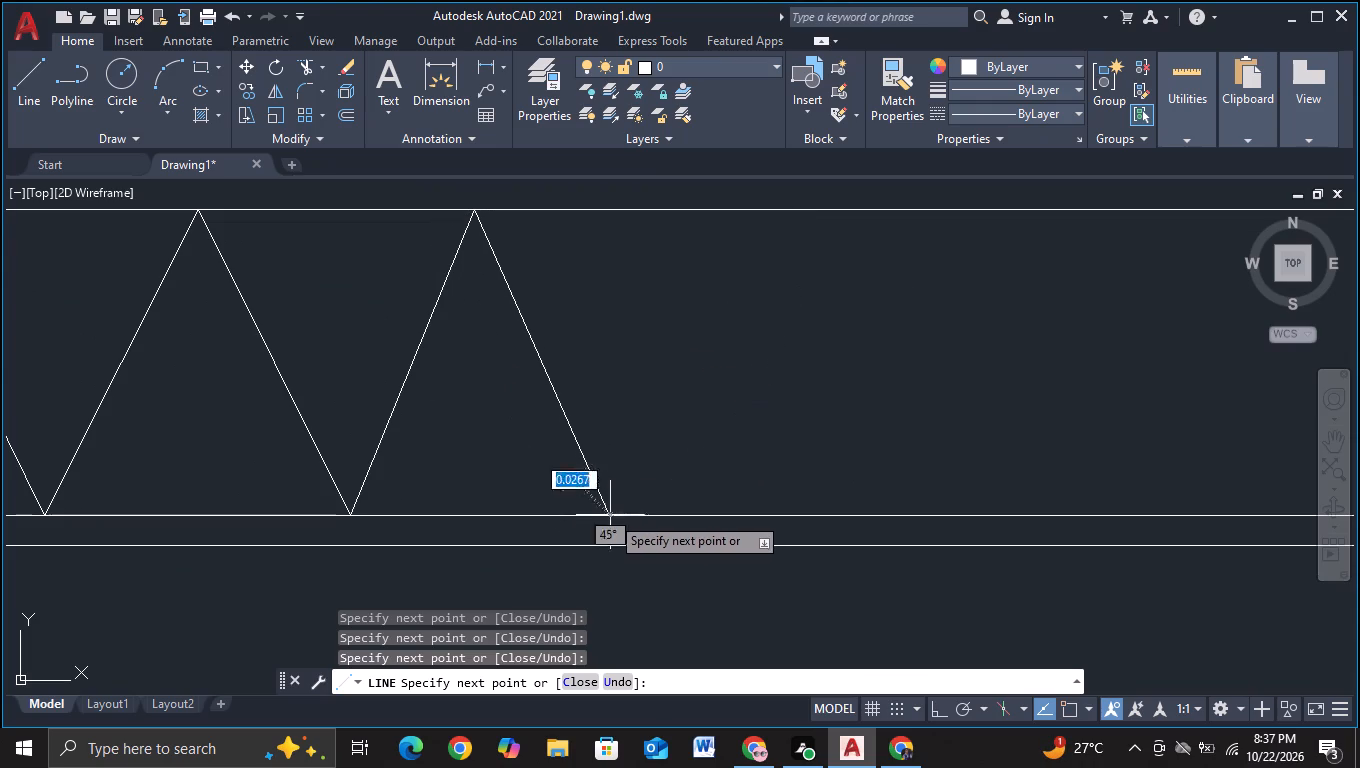
{"action": "left_click", "coordinate": [743, 210]}
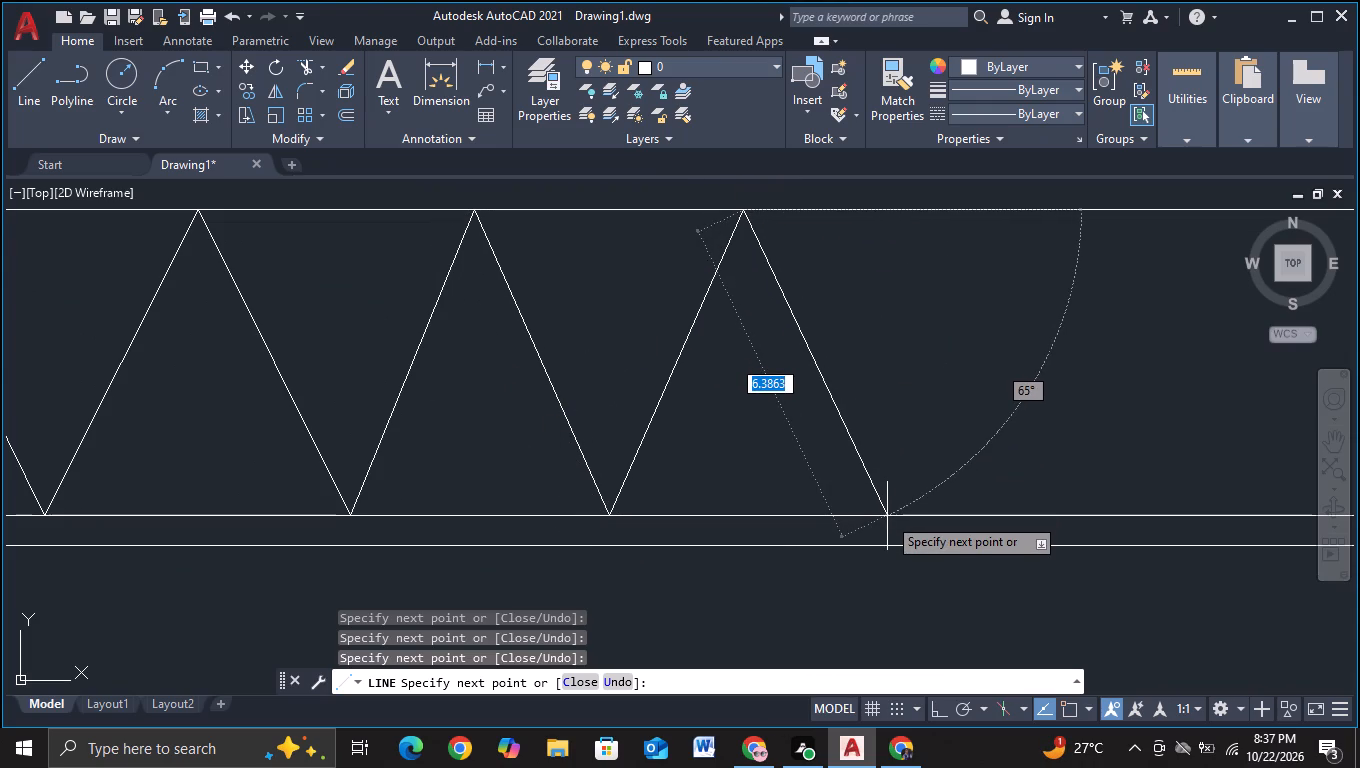
{"action": "left_click", "coordinate": [883, 517]}
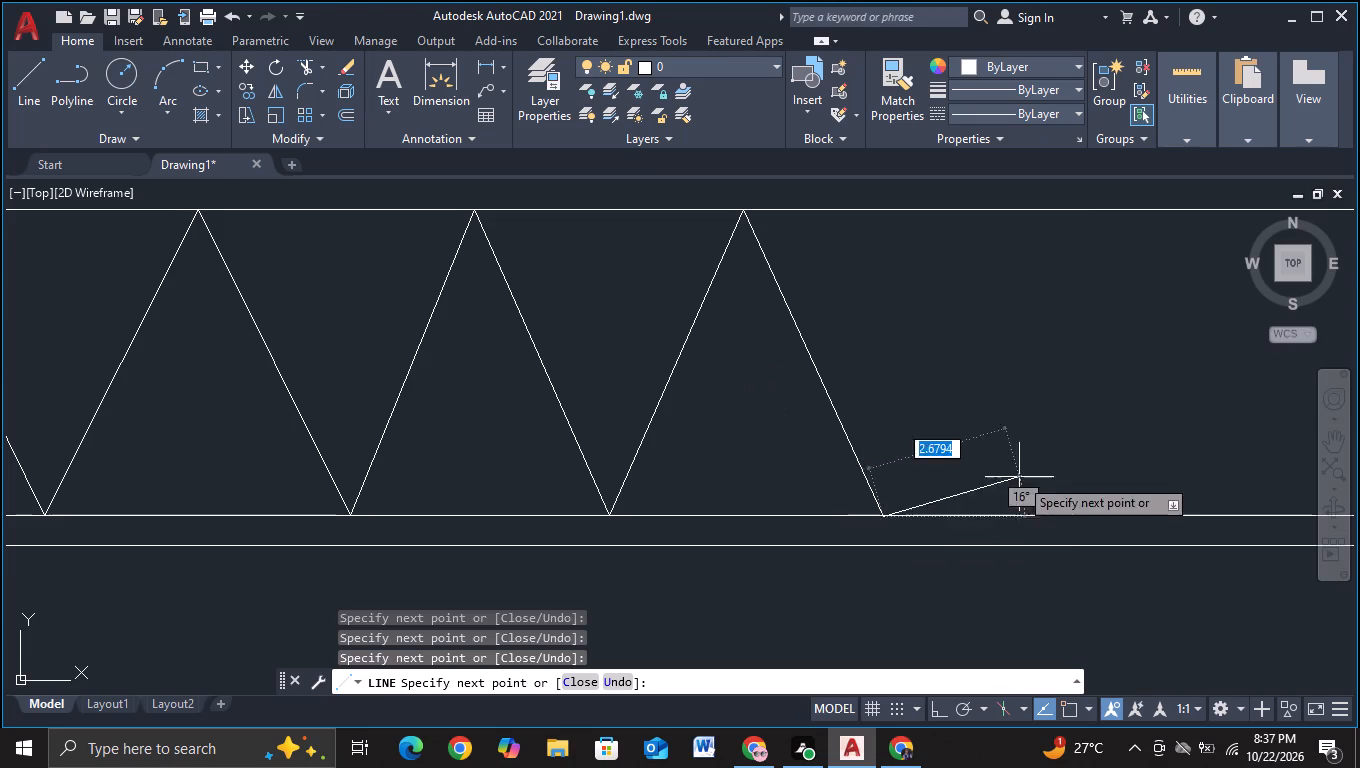
{"action": "left_click", "coordinate": [1051, 210]}
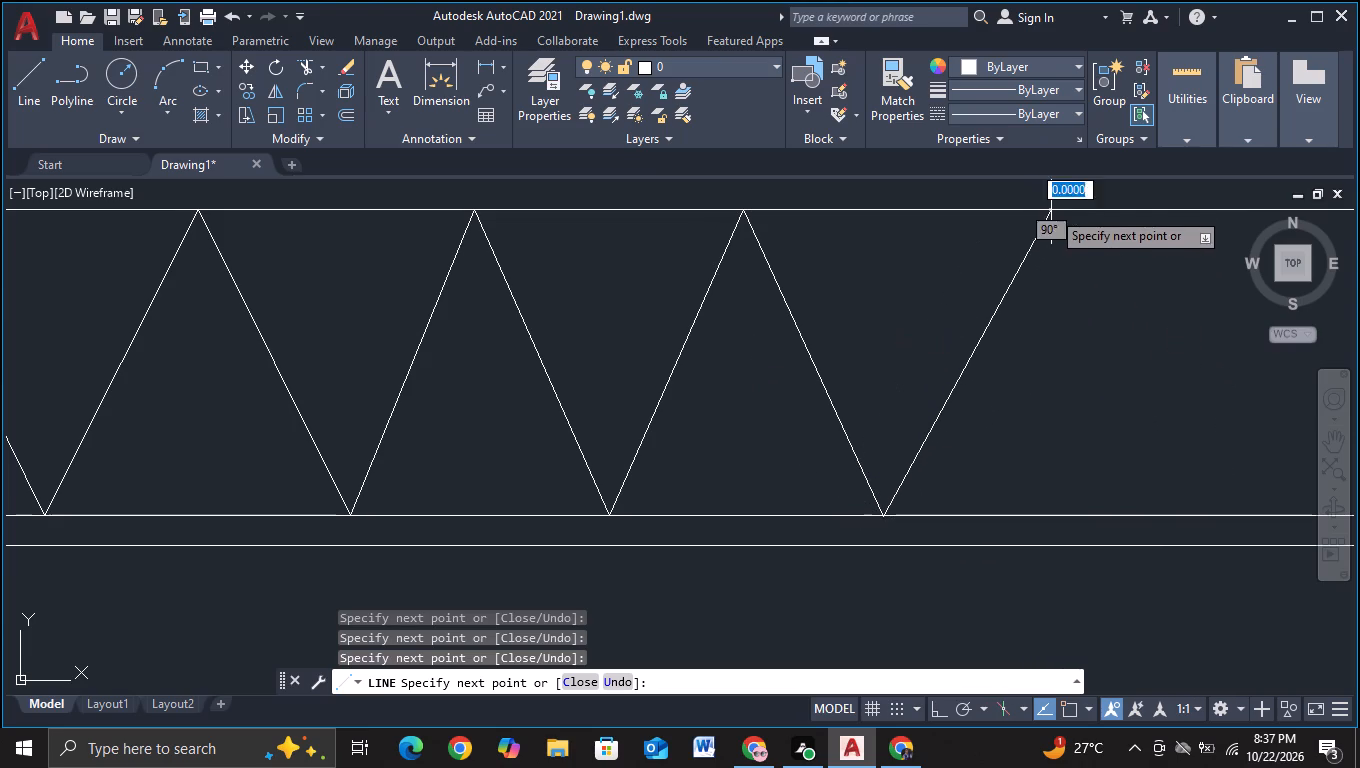
{"action": "middle_click_drag", "start_coordinate": [1107, 434], "coordinate": [723, 451]}
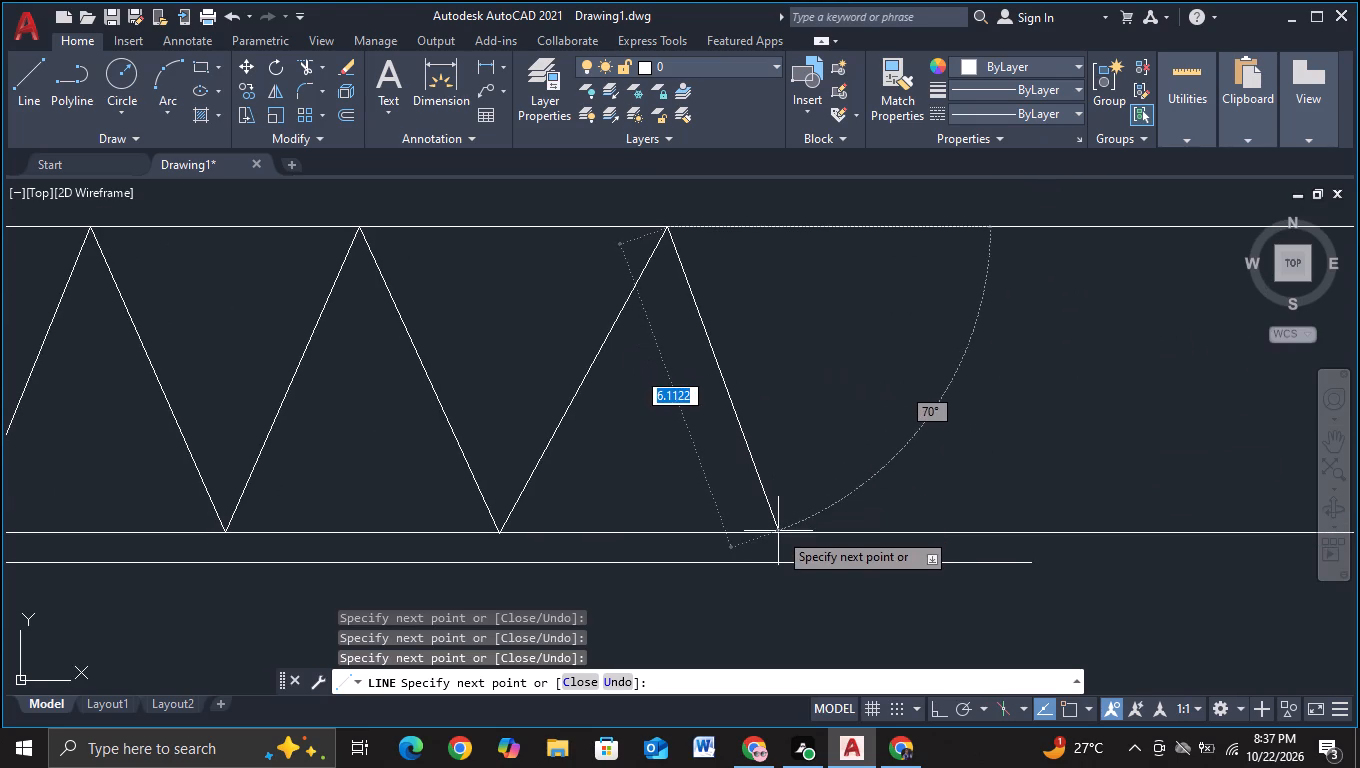
{"action": "left_click", "coordinate": [778, 533]}
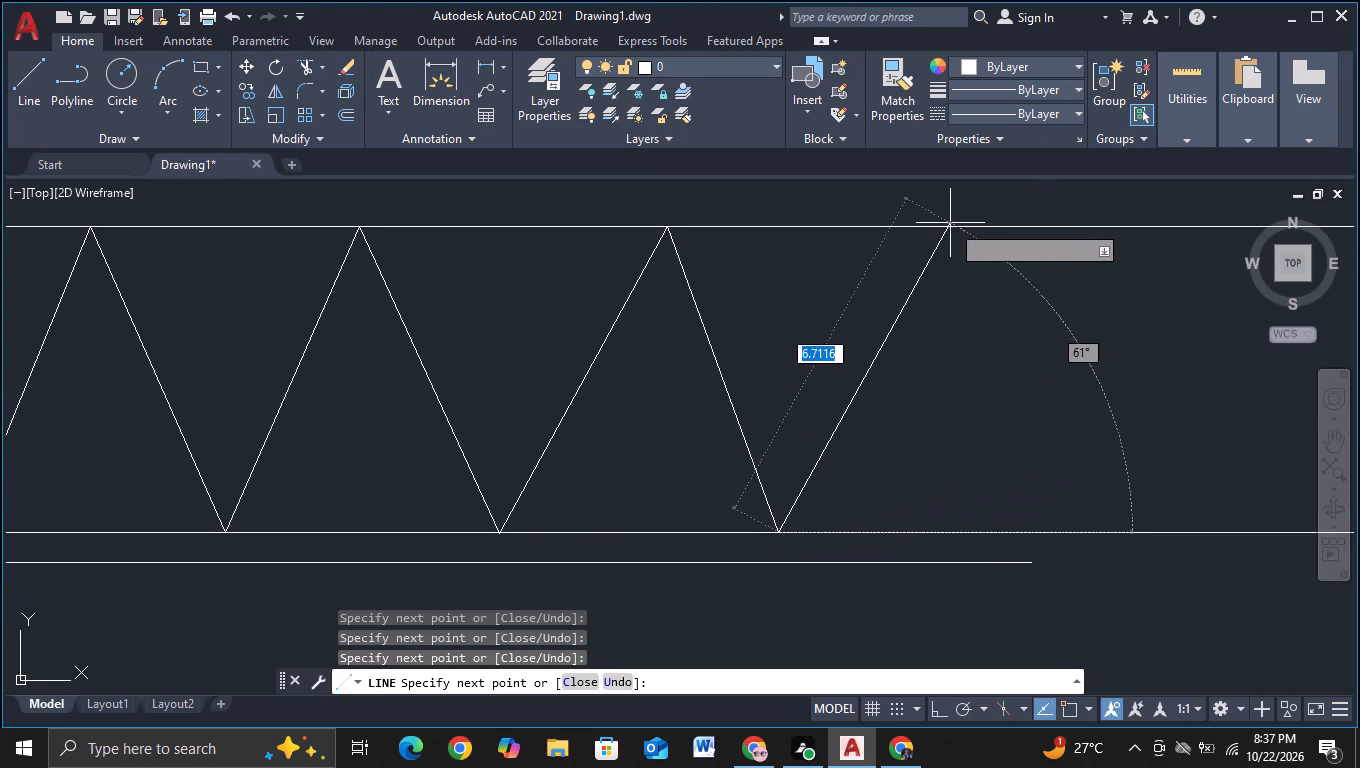
{"action": "left_click", "coordinate": [950, 227]}
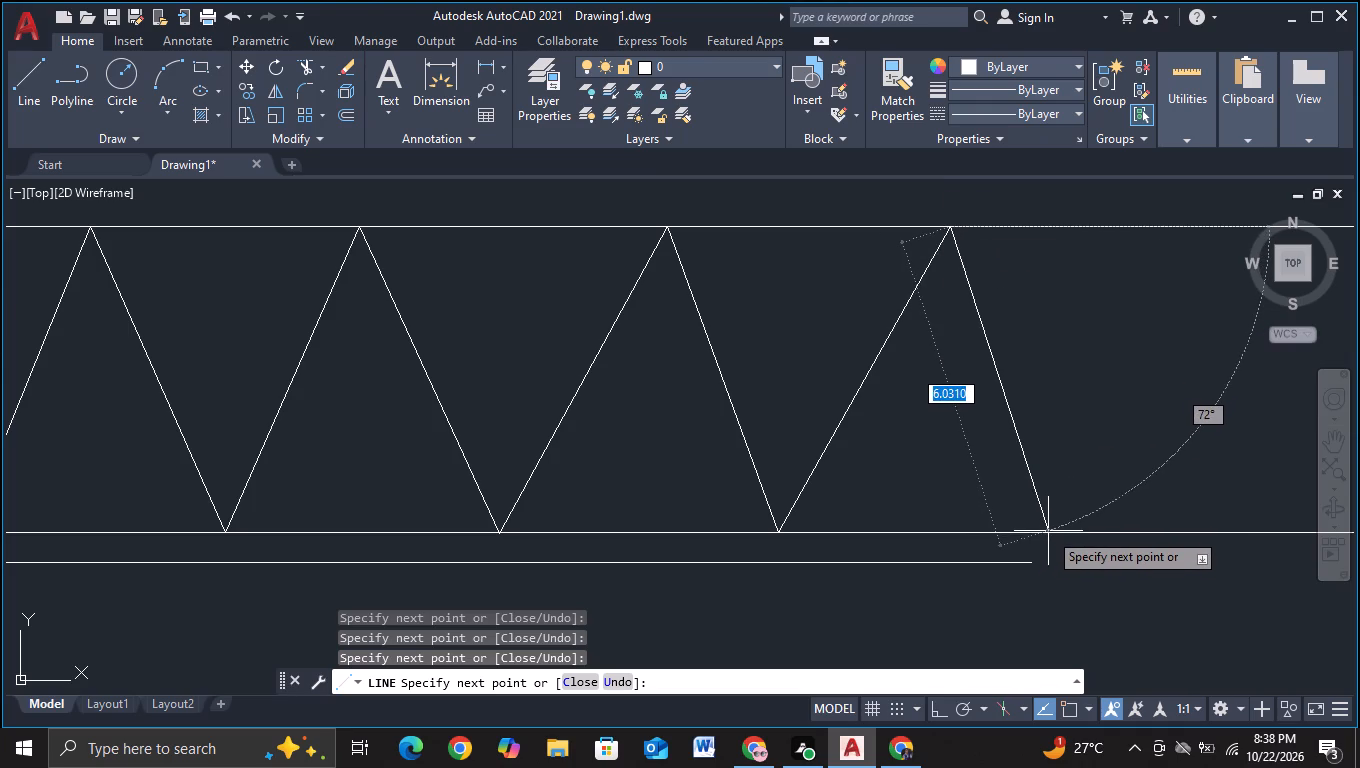
{"action": "left_click", "coordinate": [1049, 533]}
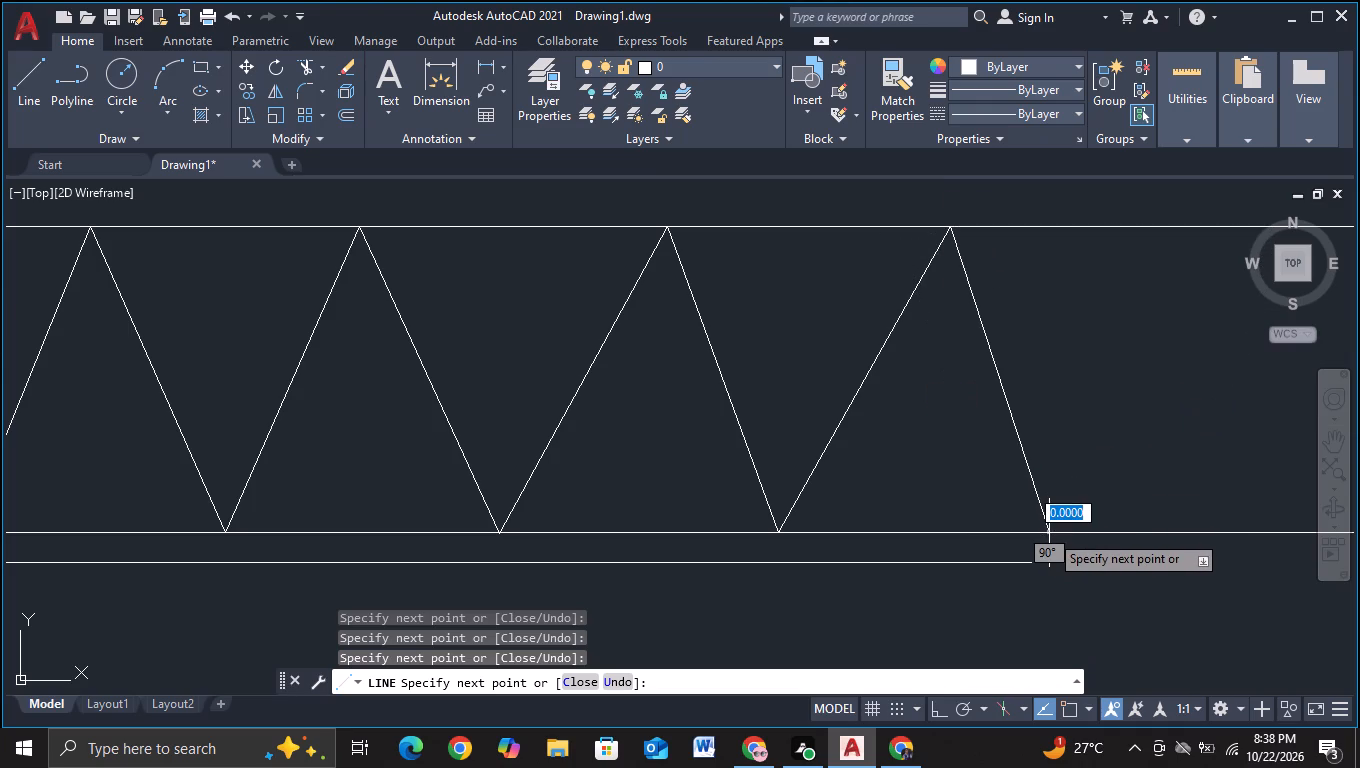
{"action": "key", "text": "Escape"}
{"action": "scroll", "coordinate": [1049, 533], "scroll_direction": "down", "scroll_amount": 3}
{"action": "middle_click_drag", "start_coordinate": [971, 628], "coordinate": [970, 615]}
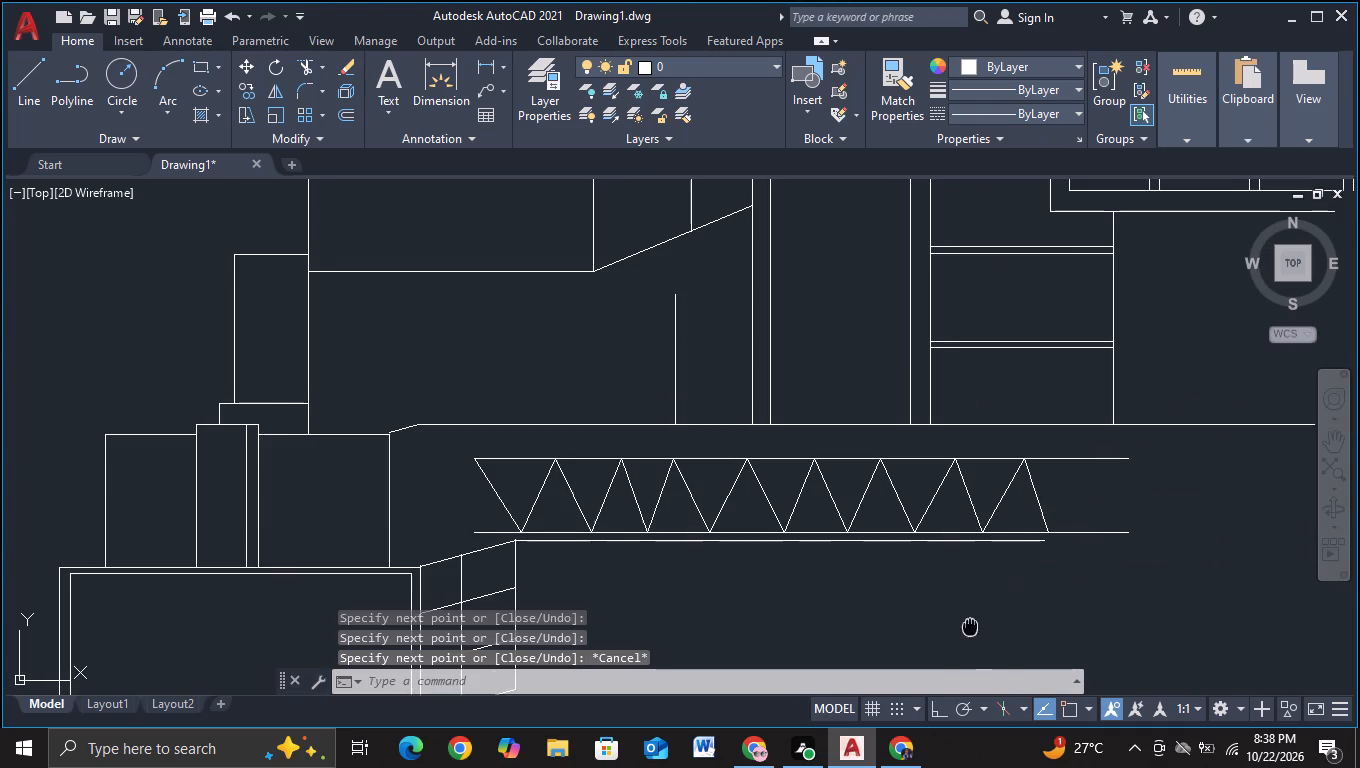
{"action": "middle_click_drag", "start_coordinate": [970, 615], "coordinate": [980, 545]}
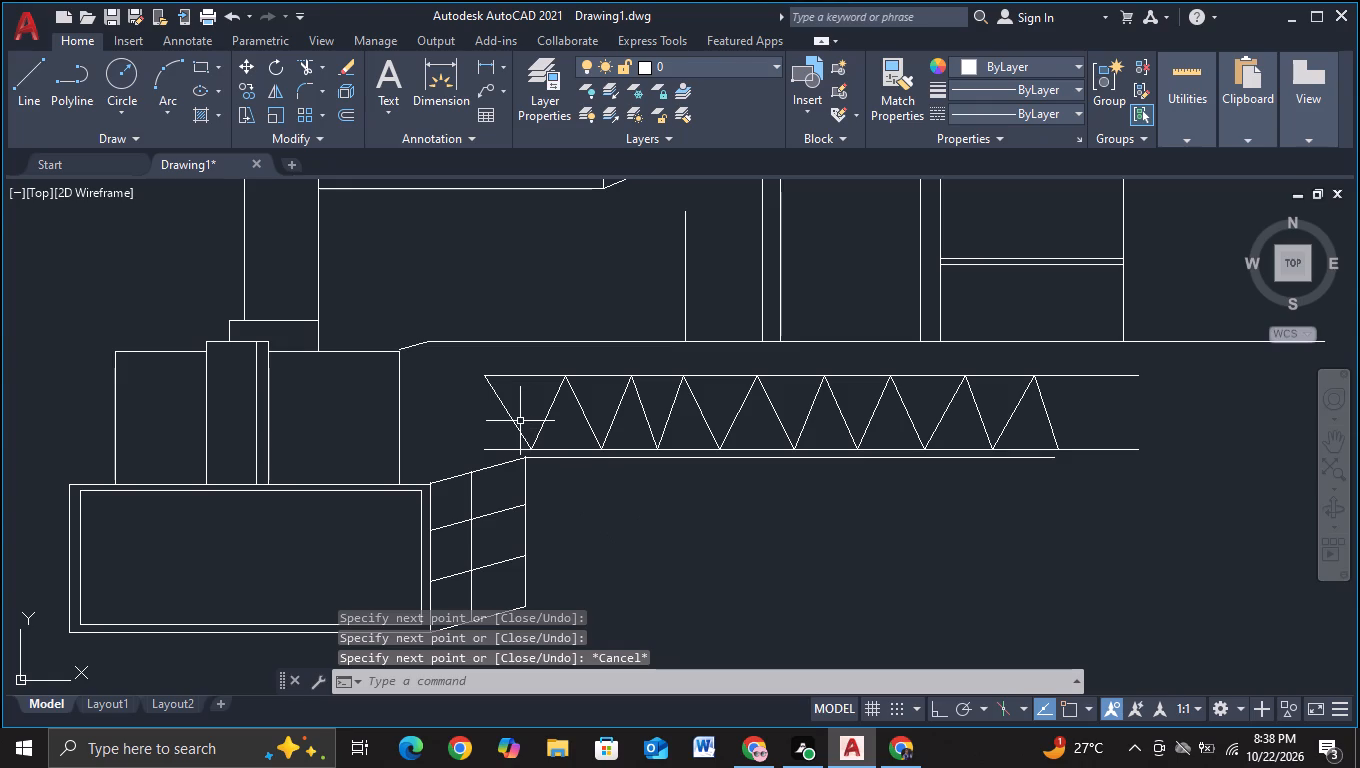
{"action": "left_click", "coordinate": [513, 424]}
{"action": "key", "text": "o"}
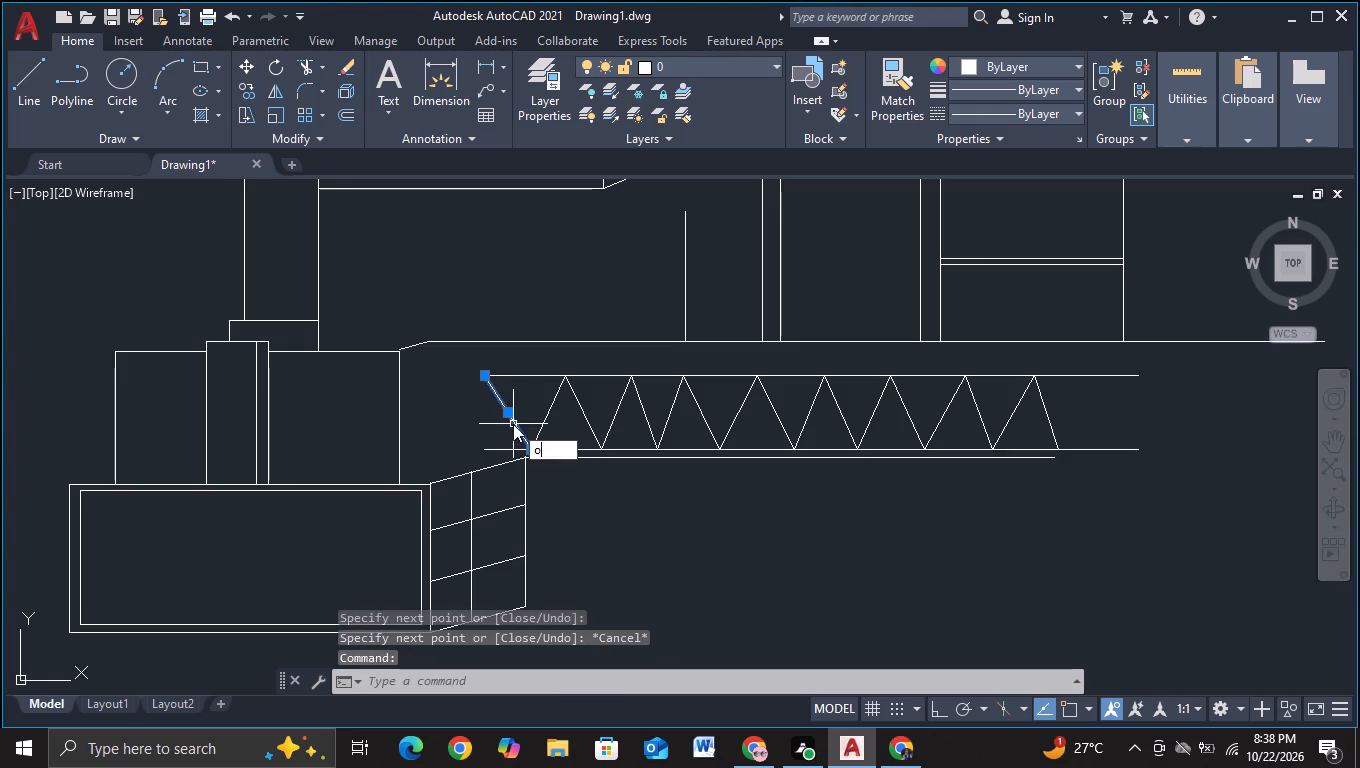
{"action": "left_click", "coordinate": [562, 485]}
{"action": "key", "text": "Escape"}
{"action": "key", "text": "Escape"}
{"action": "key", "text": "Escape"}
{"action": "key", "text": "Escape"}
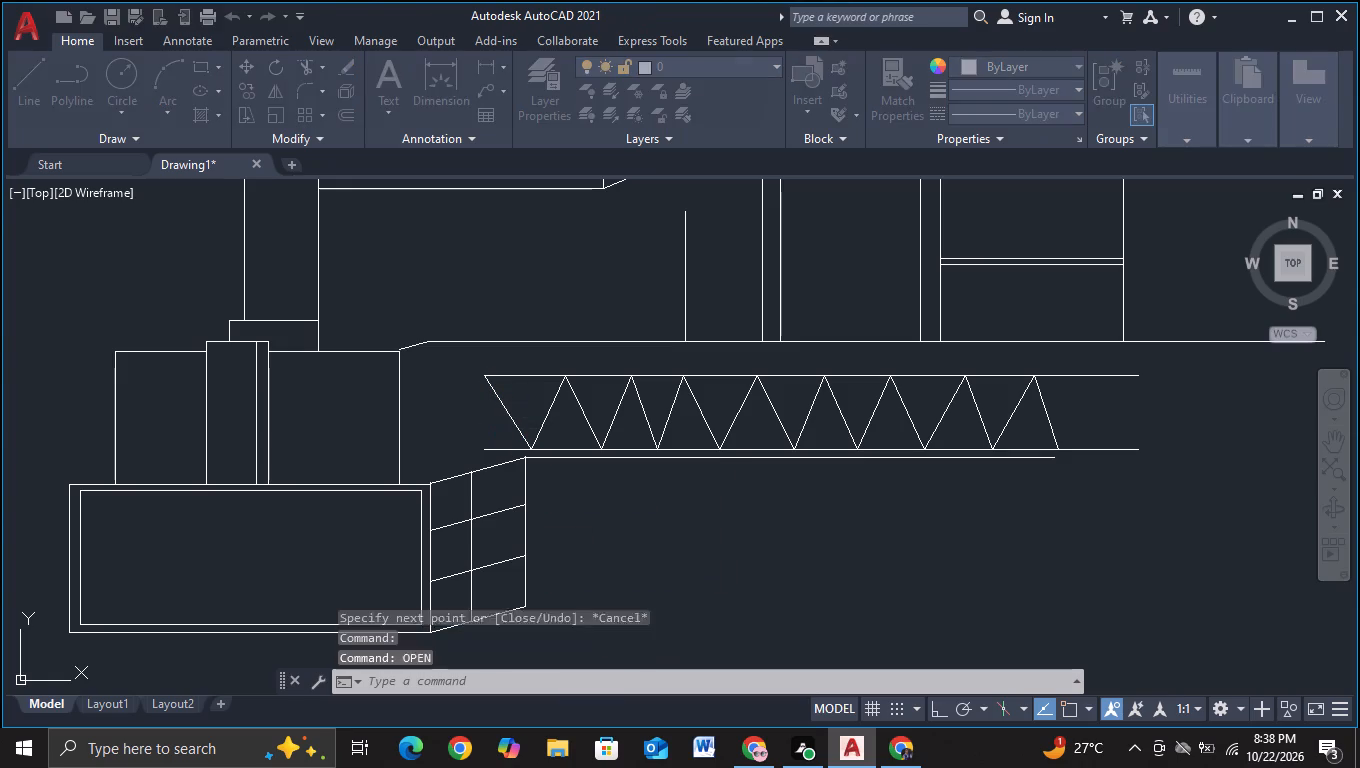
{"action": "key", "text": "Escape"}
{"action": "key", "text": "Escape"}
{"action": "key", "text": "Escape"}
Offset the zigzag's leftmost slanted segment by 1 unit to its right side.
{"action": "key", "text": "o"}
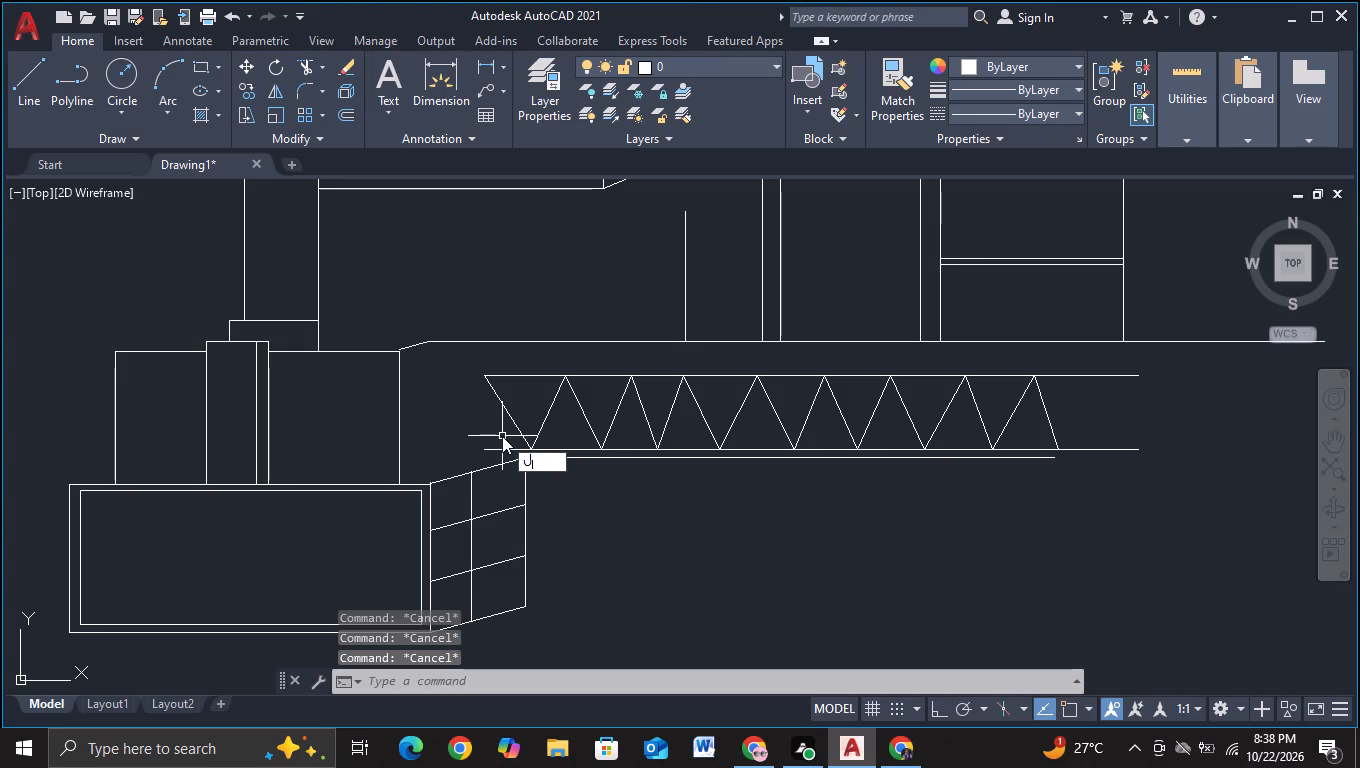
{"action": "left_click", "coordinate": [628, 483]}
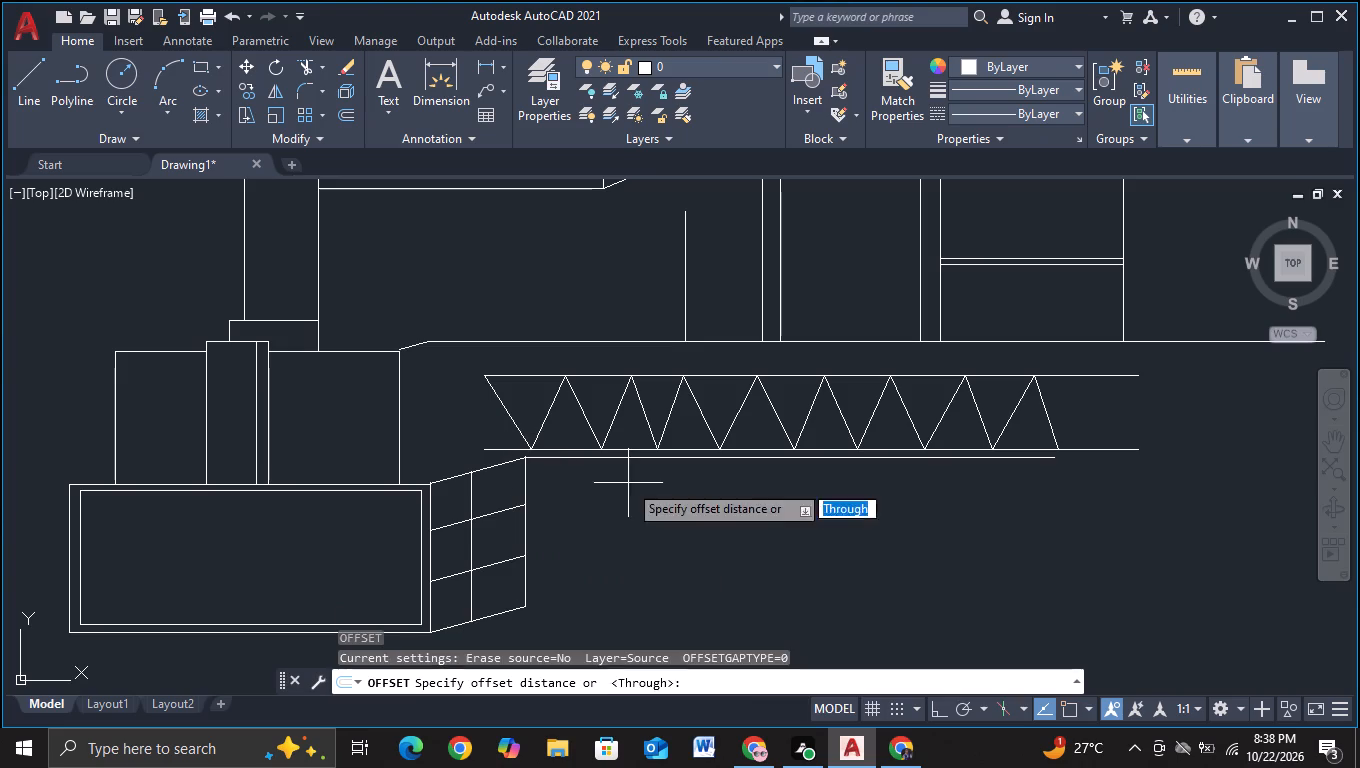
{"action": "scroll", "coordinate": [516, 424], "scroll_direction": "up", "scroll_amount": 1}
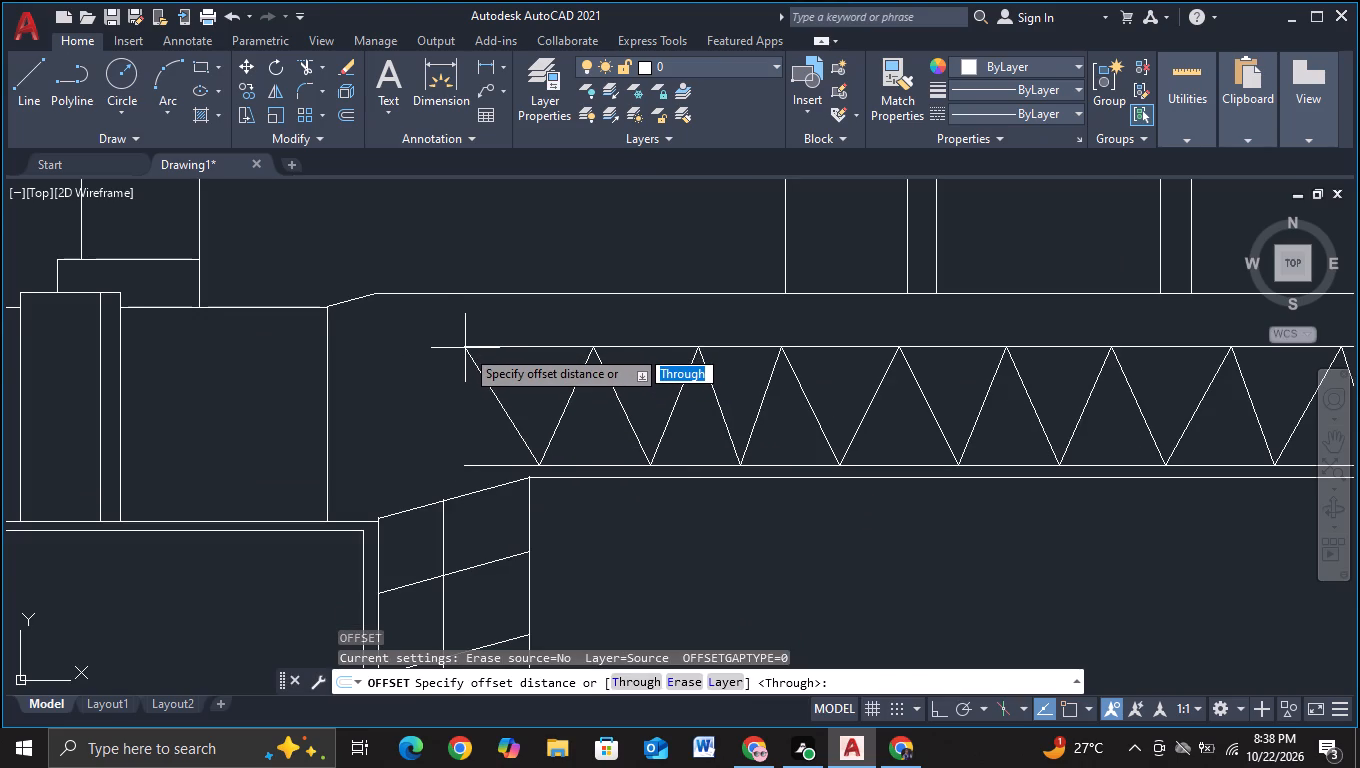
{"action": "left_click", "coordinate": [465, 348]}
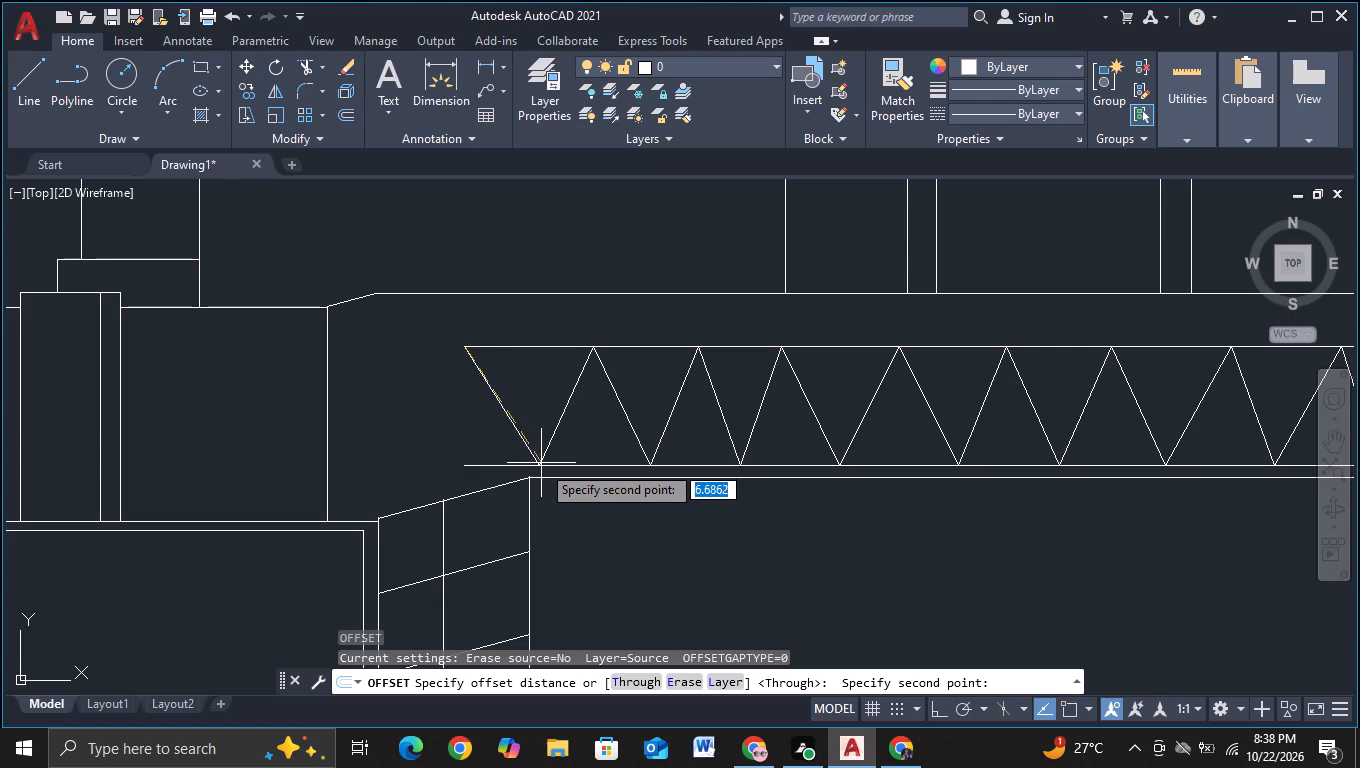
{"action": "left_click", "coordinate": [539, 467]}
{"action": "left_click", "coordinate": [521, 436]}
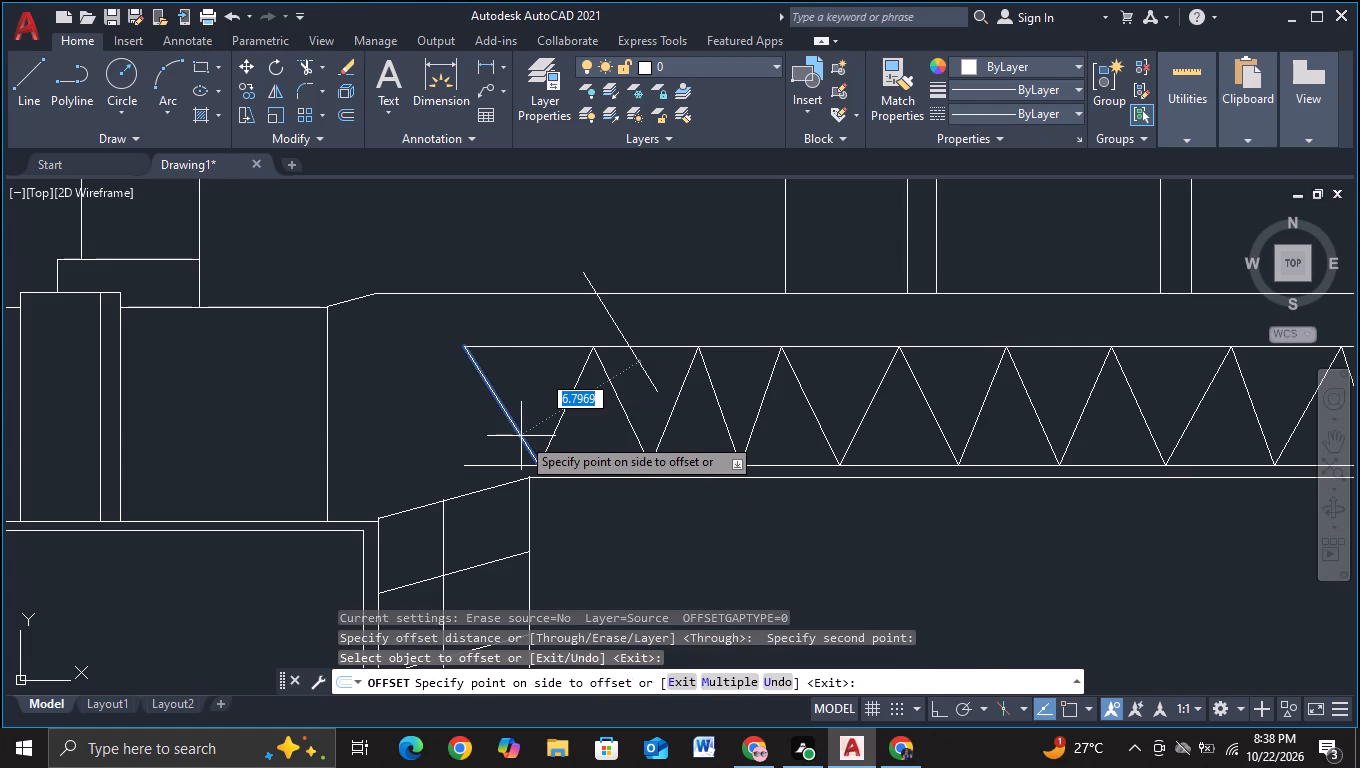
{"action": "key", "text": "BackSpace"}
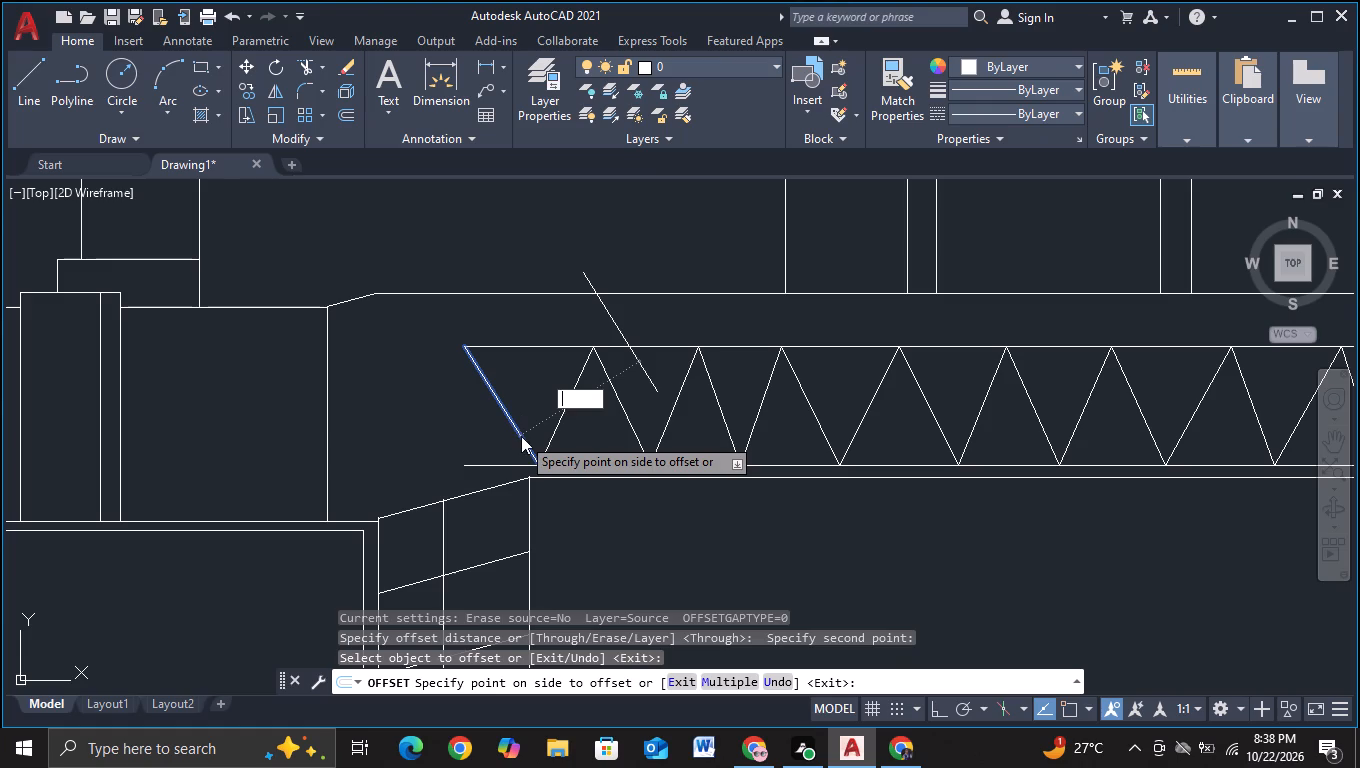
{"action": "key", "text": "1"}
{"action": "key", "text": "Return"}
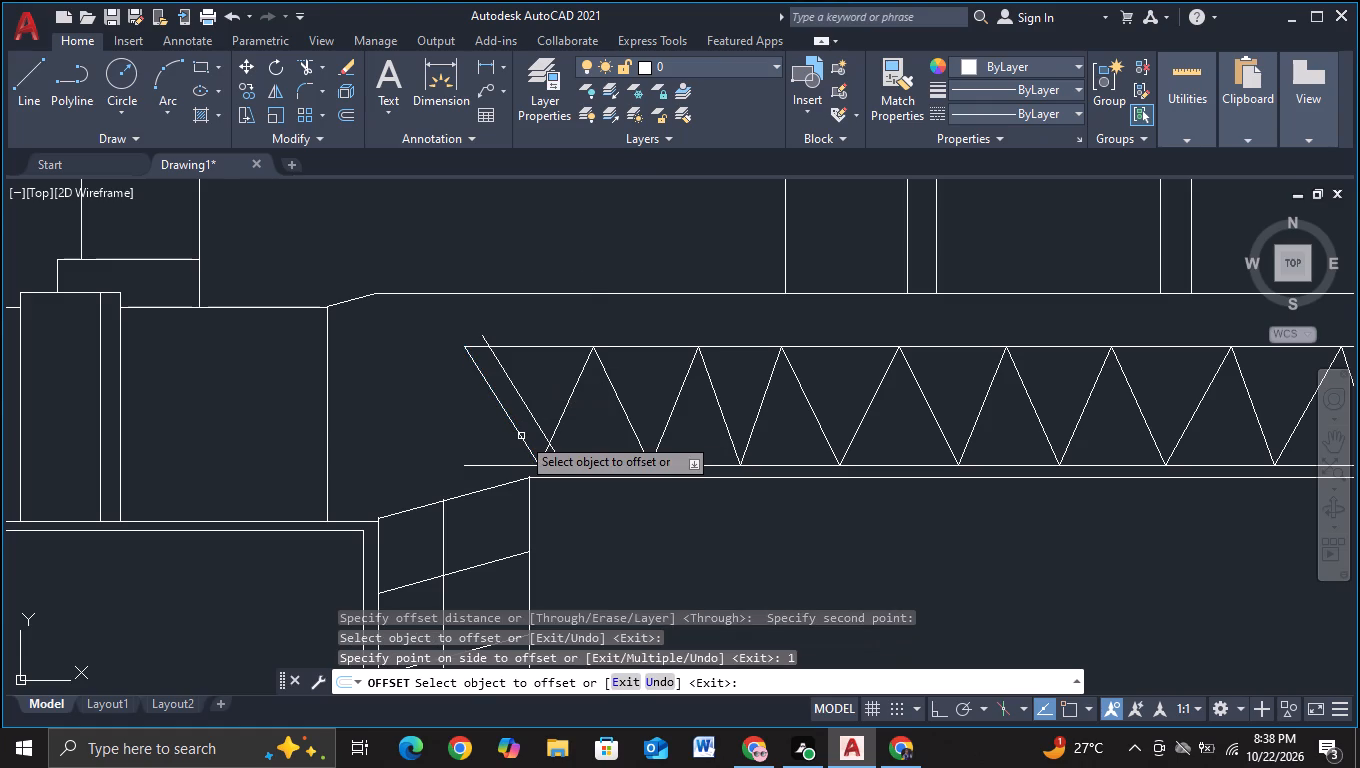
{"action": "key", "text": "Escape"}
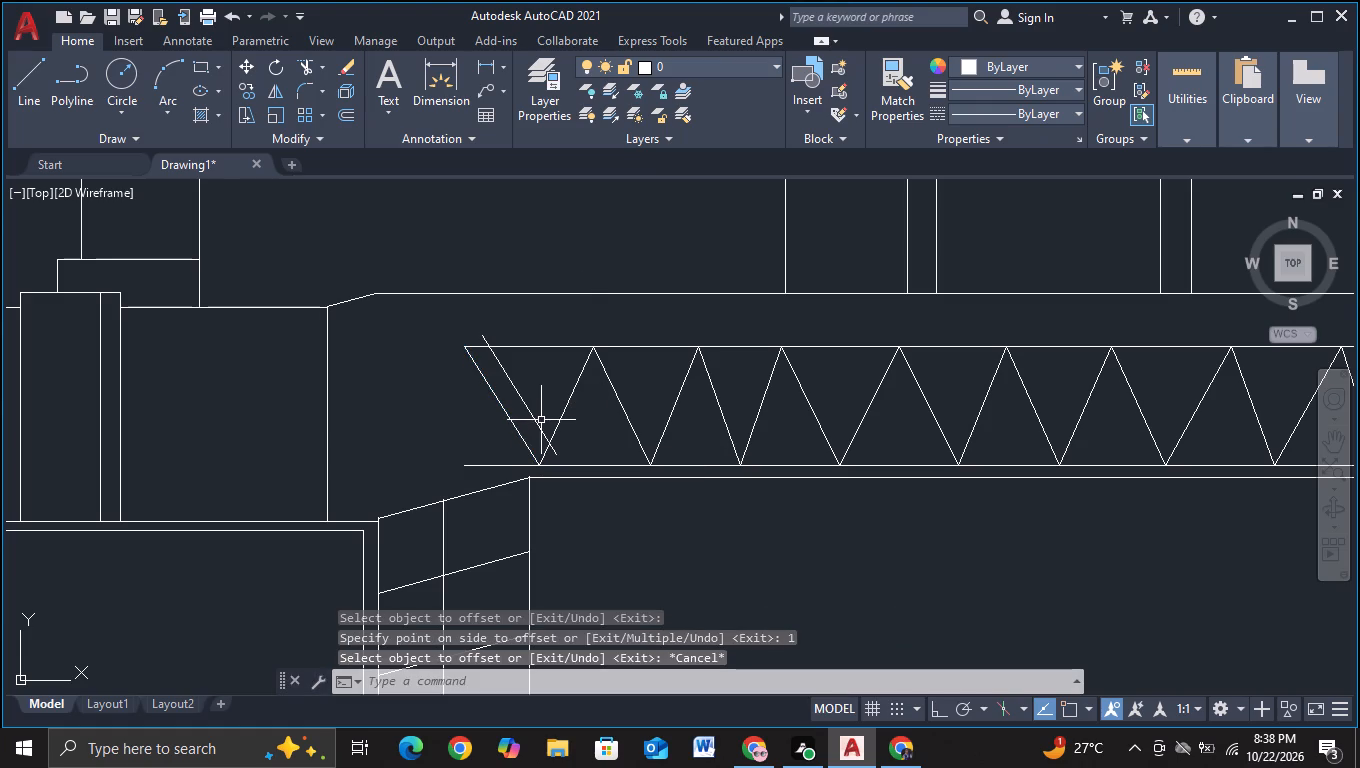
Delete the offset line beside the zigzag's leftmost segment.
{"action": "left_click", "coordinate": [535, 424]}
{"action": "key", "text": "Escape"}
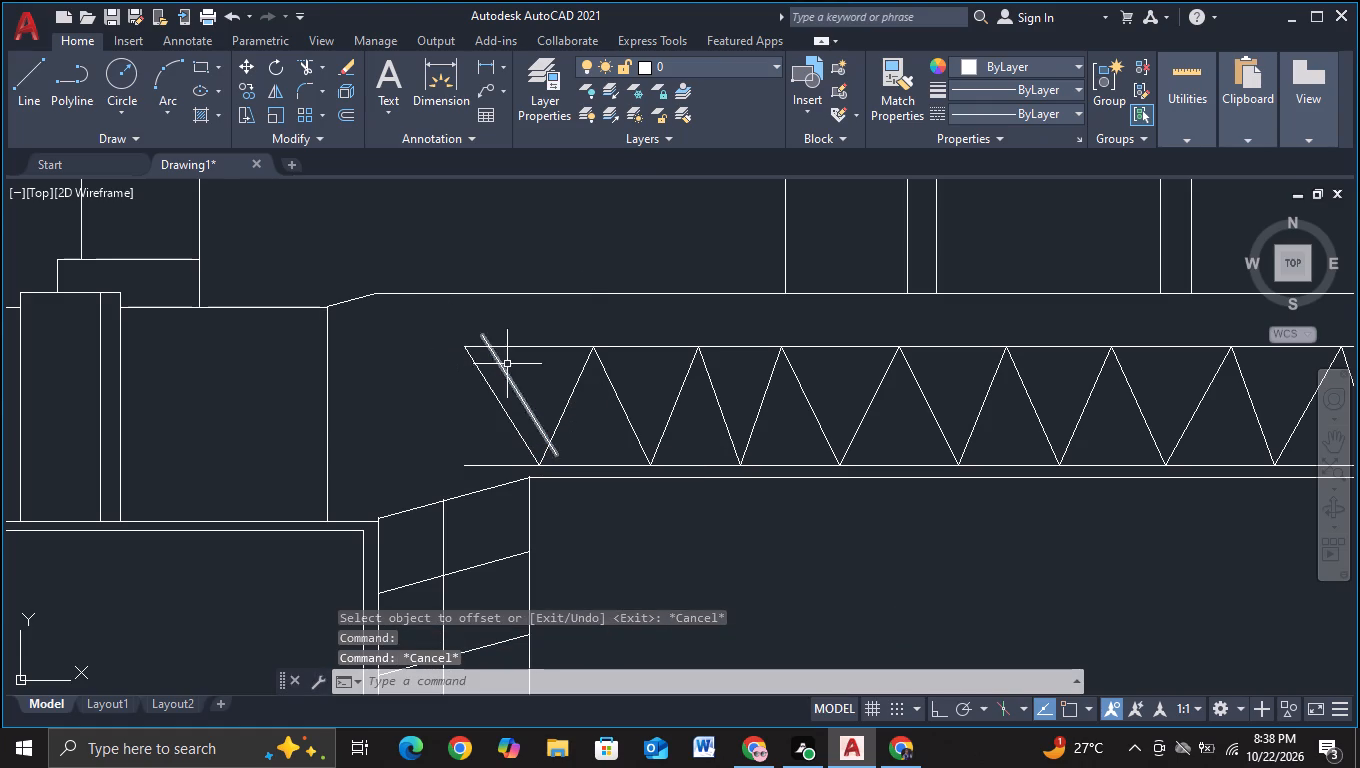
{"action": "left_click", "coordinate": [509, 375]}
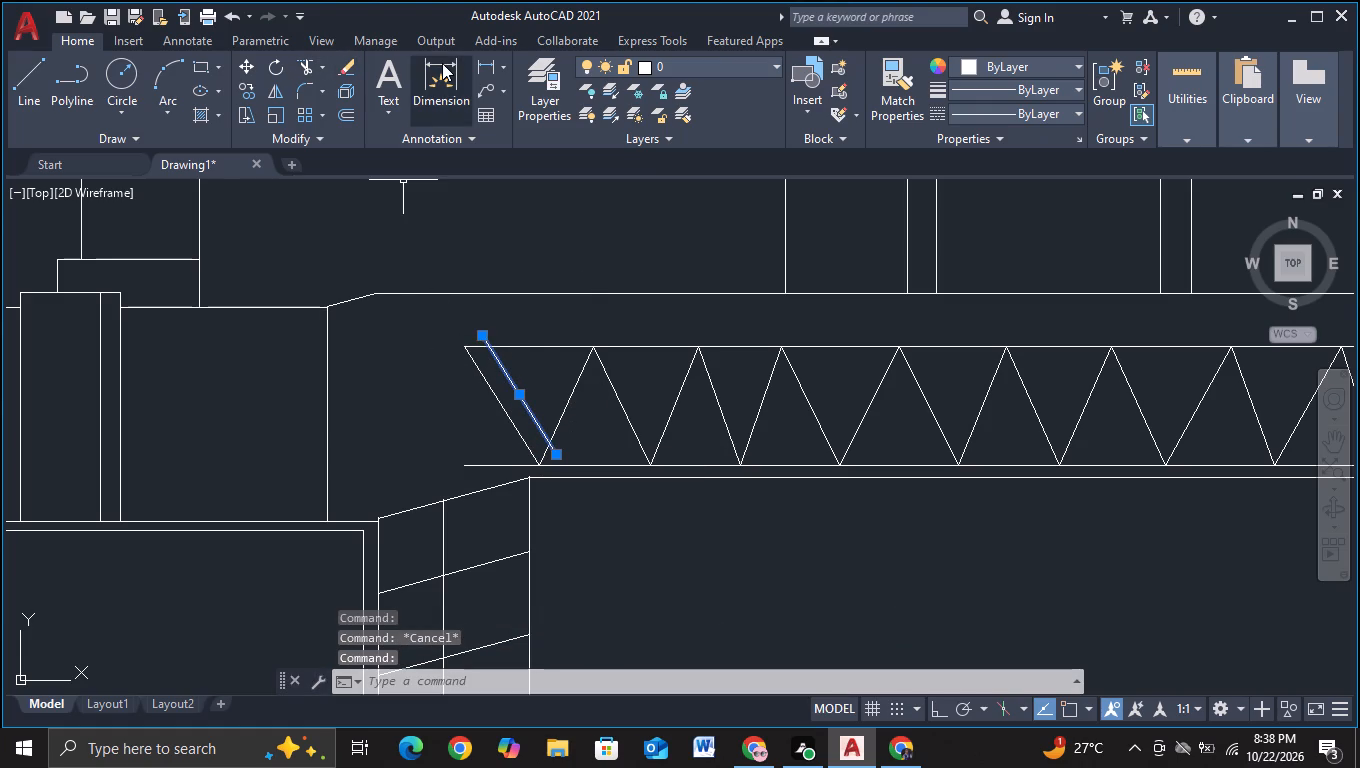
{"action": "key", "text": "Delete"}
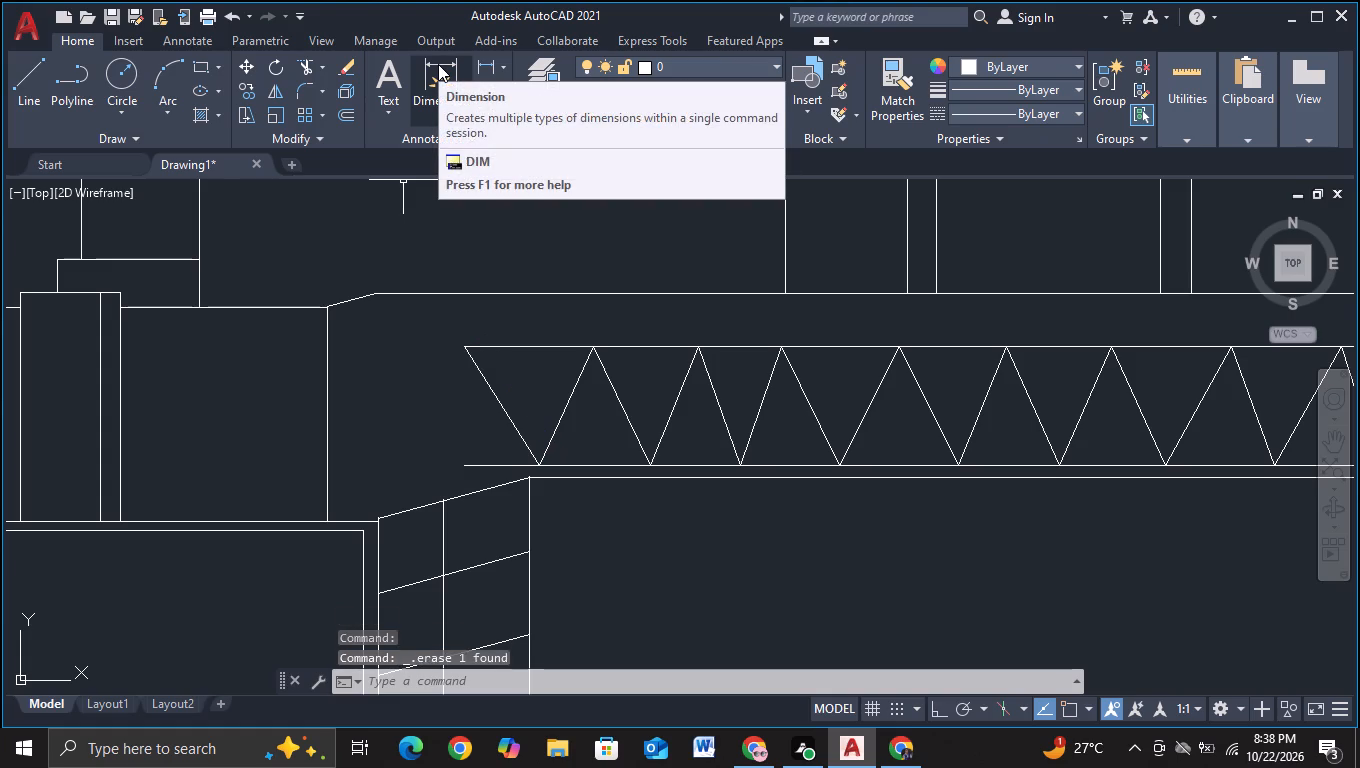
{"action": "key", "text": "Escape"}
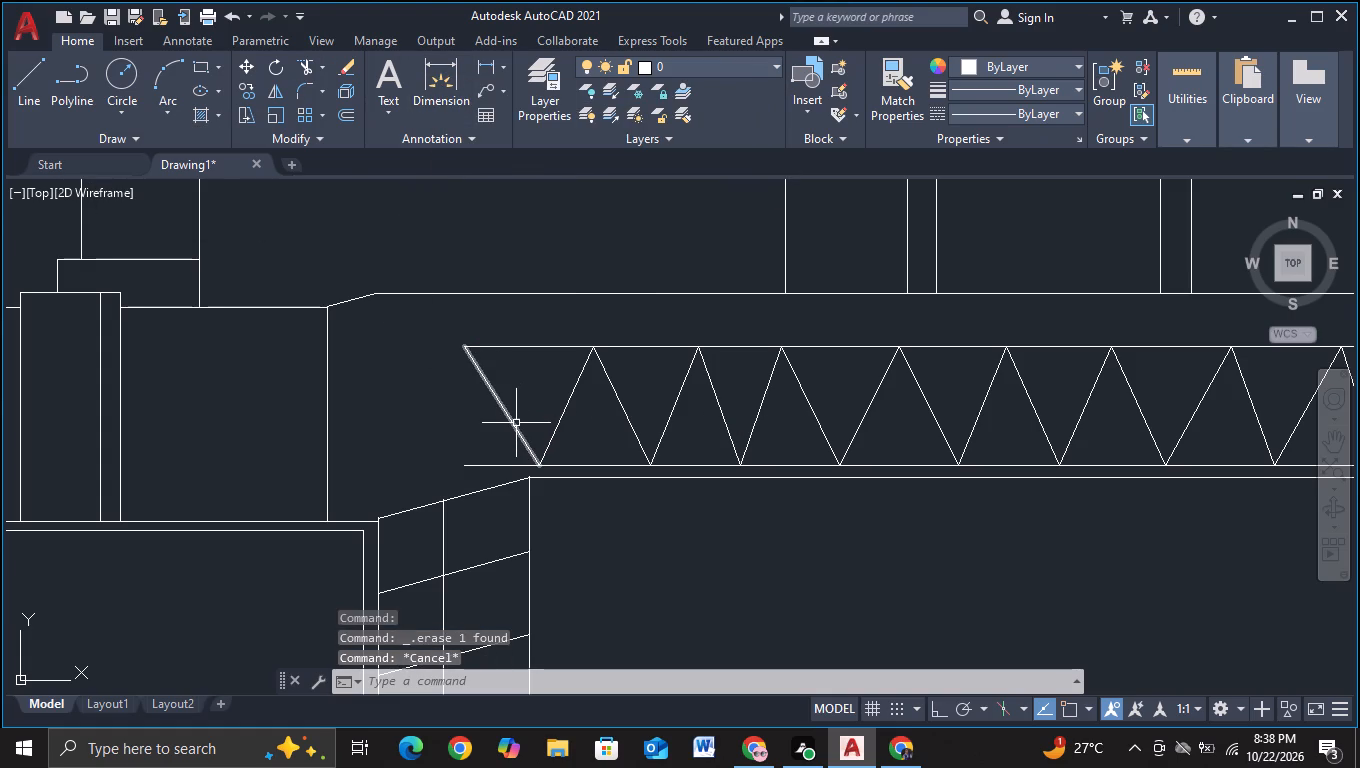
Copy the zigzag's leftmost slanted segment about 0.6 units horizontally to the right.
{"action": "left_click", "coordinate": [516, 424]}
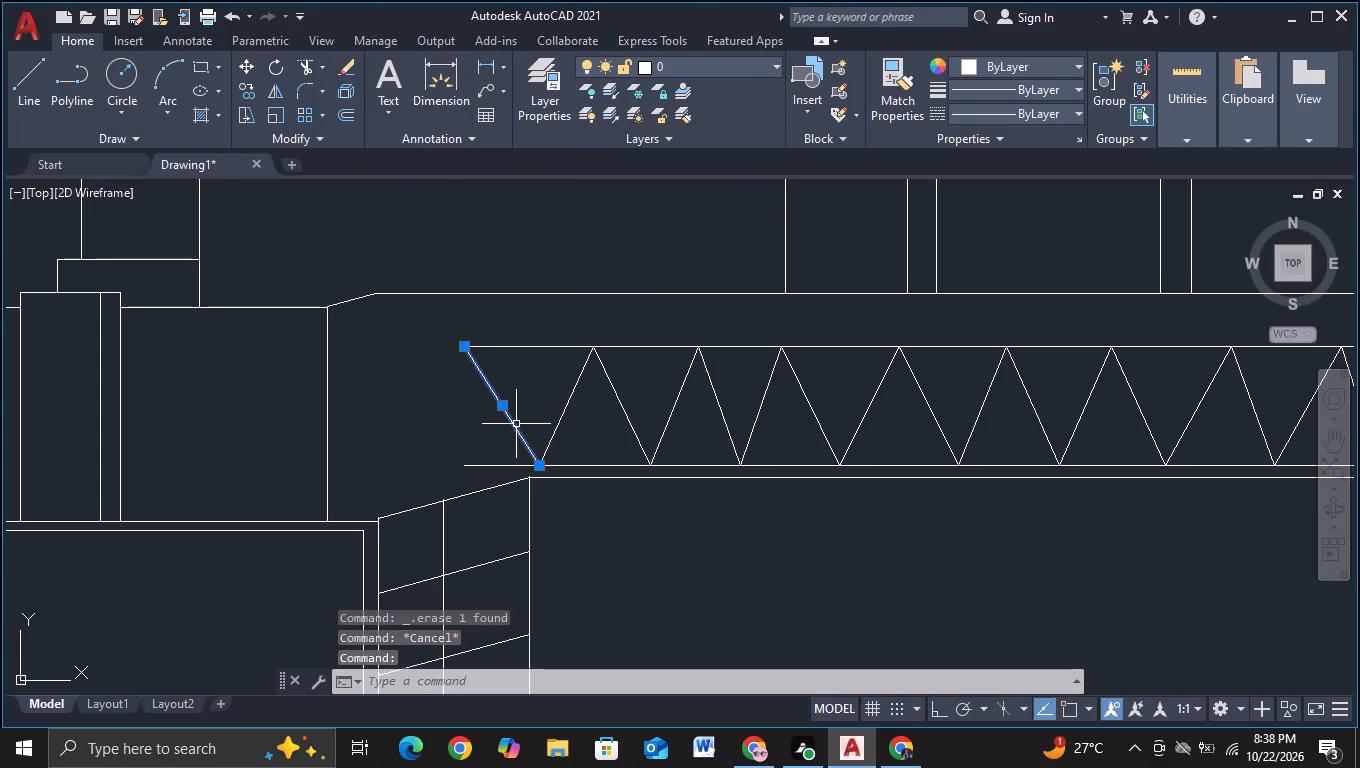
{"action": "key", "text": "c"}
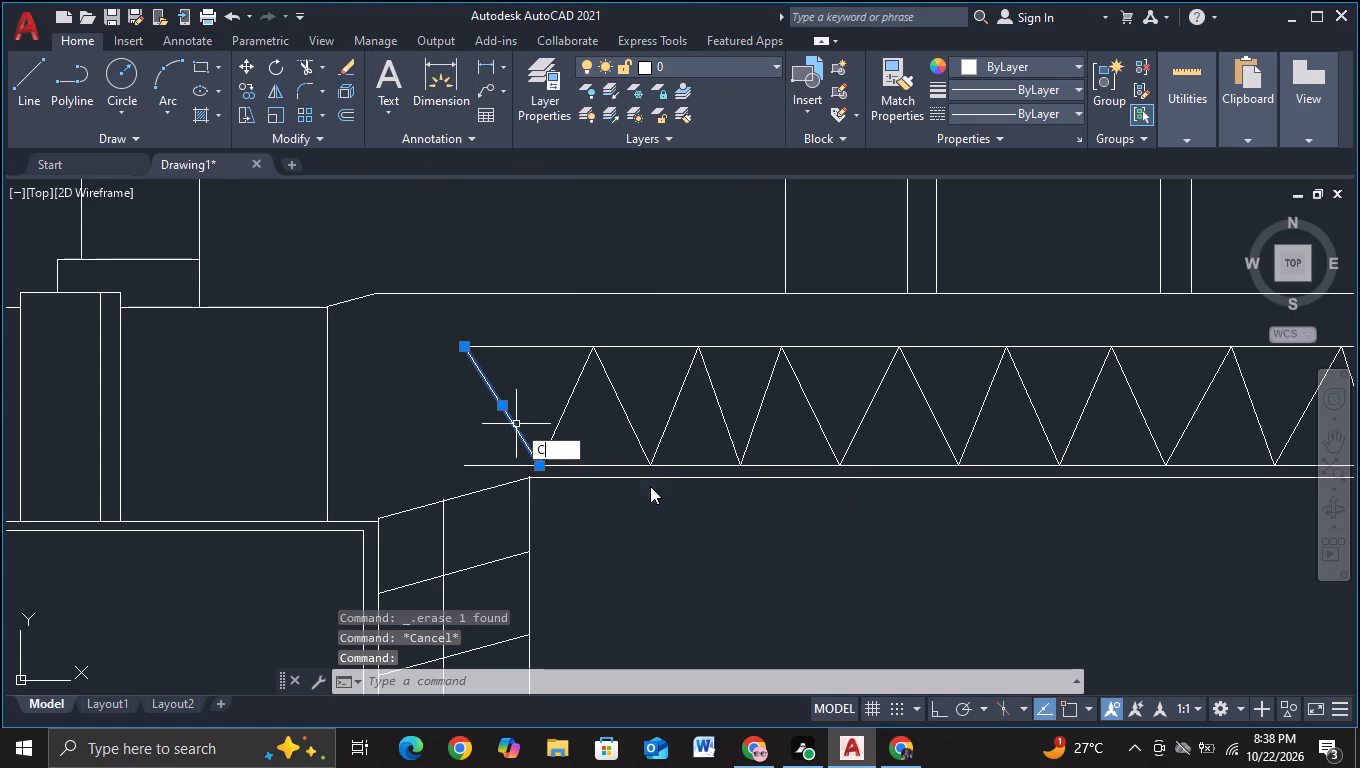
{"action": "left_click", "coordinate": [650, 486]}
{"action": "left_click", "coordinate": [516, 424]}
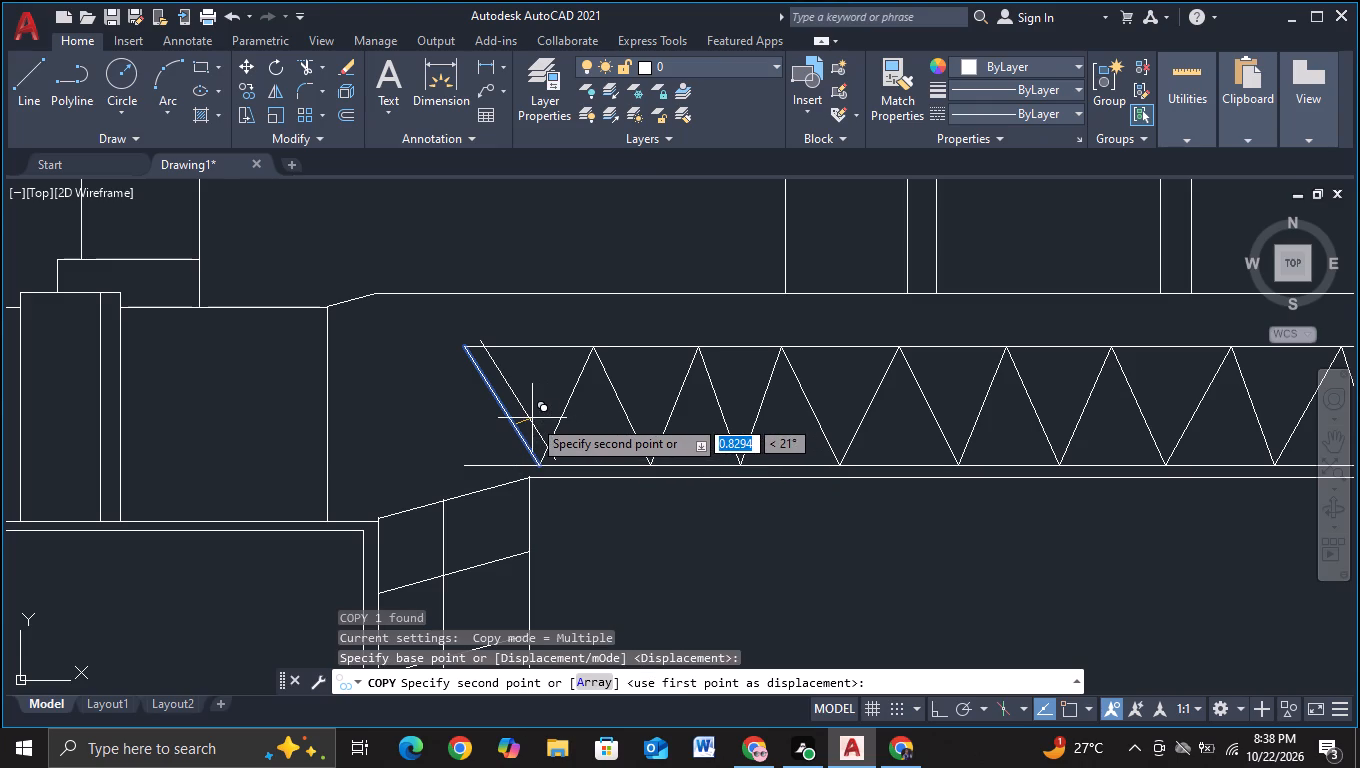
{"action": "scroll", "coordinate": [527, 423], "scroll_direction": "up", "scroll_amount": 2}
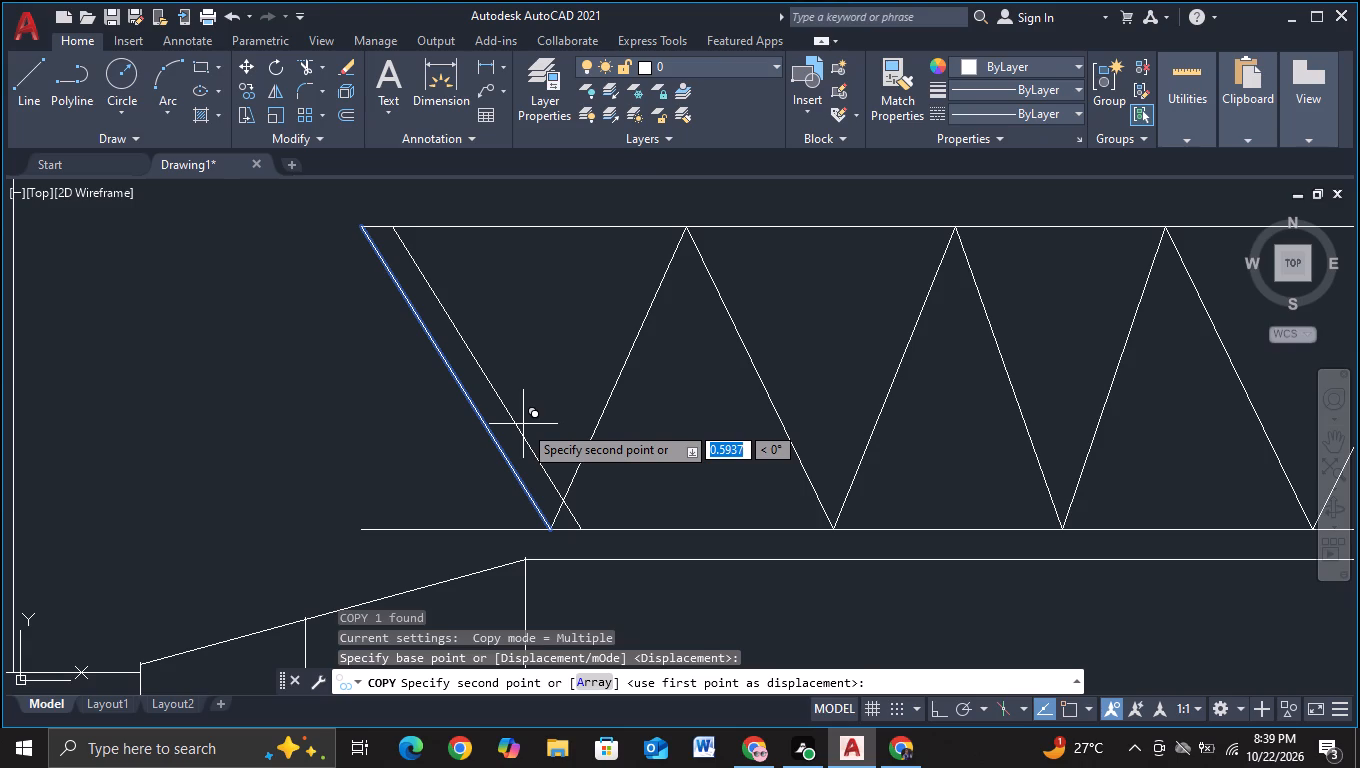
{"action": "left_click", "coordinate": [523, 424]}
{"action": "key", "text": "Escape"}
Copy the zigzag's second slanted segment about 0.5 units to the left, across the doubled first segment.
{"action": "left_click", "coordinate": [598, 425]}
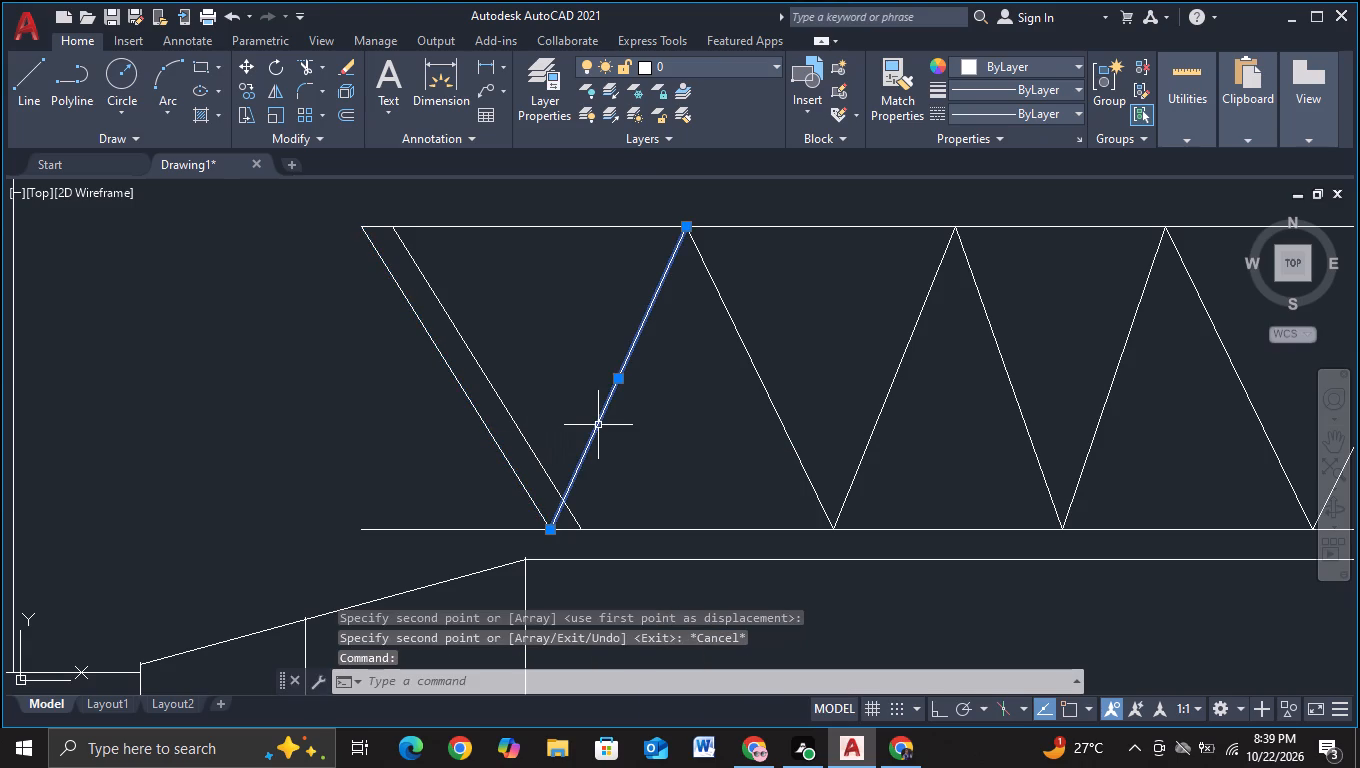
{"action": "key", "text": "c"}
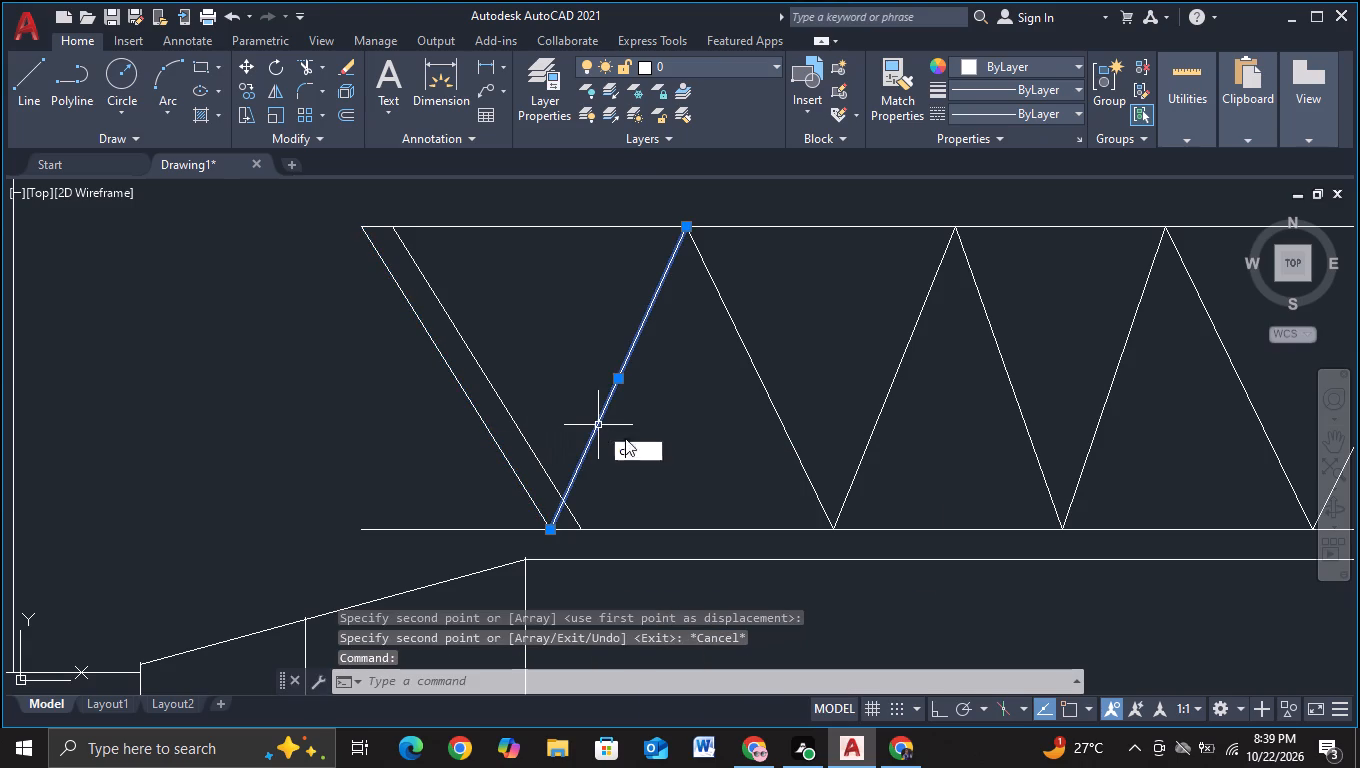
{"action": "left_click", "coordinate": [724, 494]}
{"action": "left_click", "coordinate": [610, 425]}
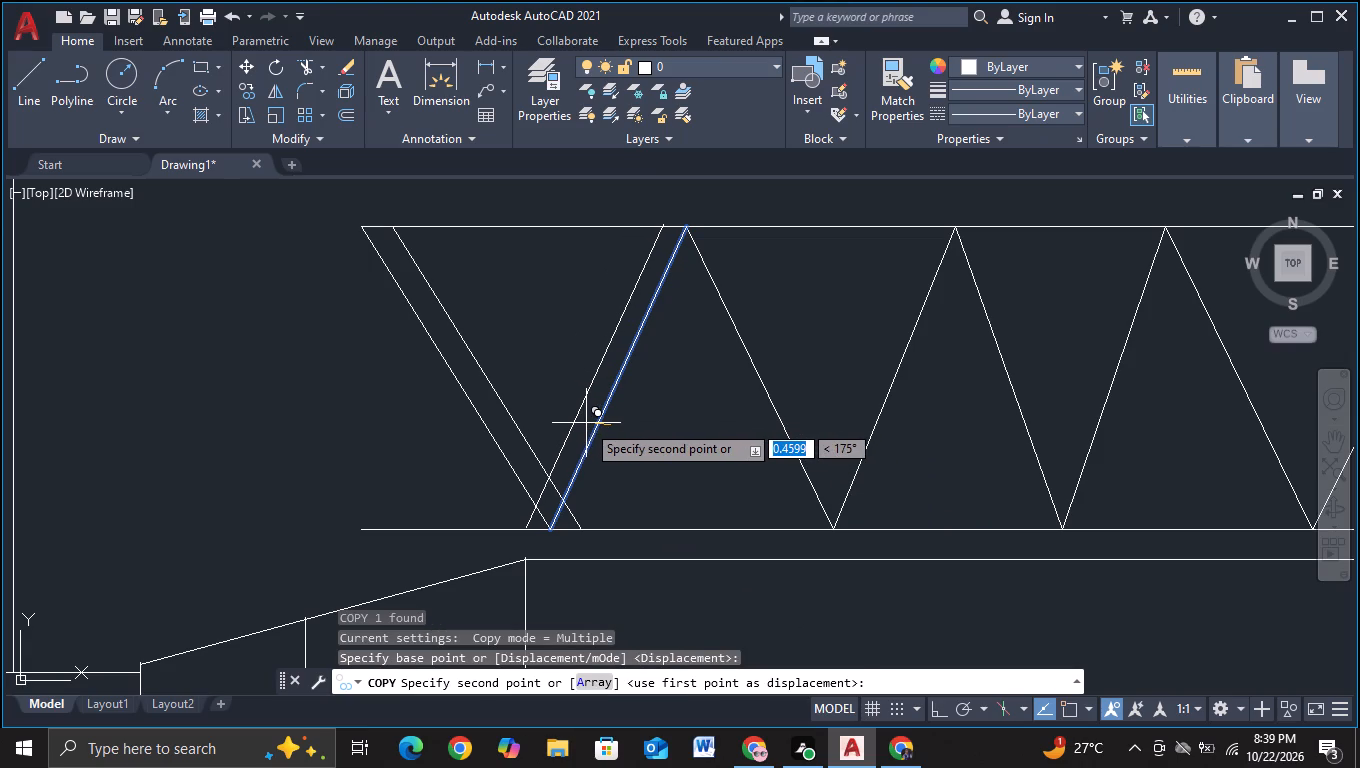
{"action": "left_click", "coordinate": [586, 423]}
{"action": "key", "text": "Escape"}
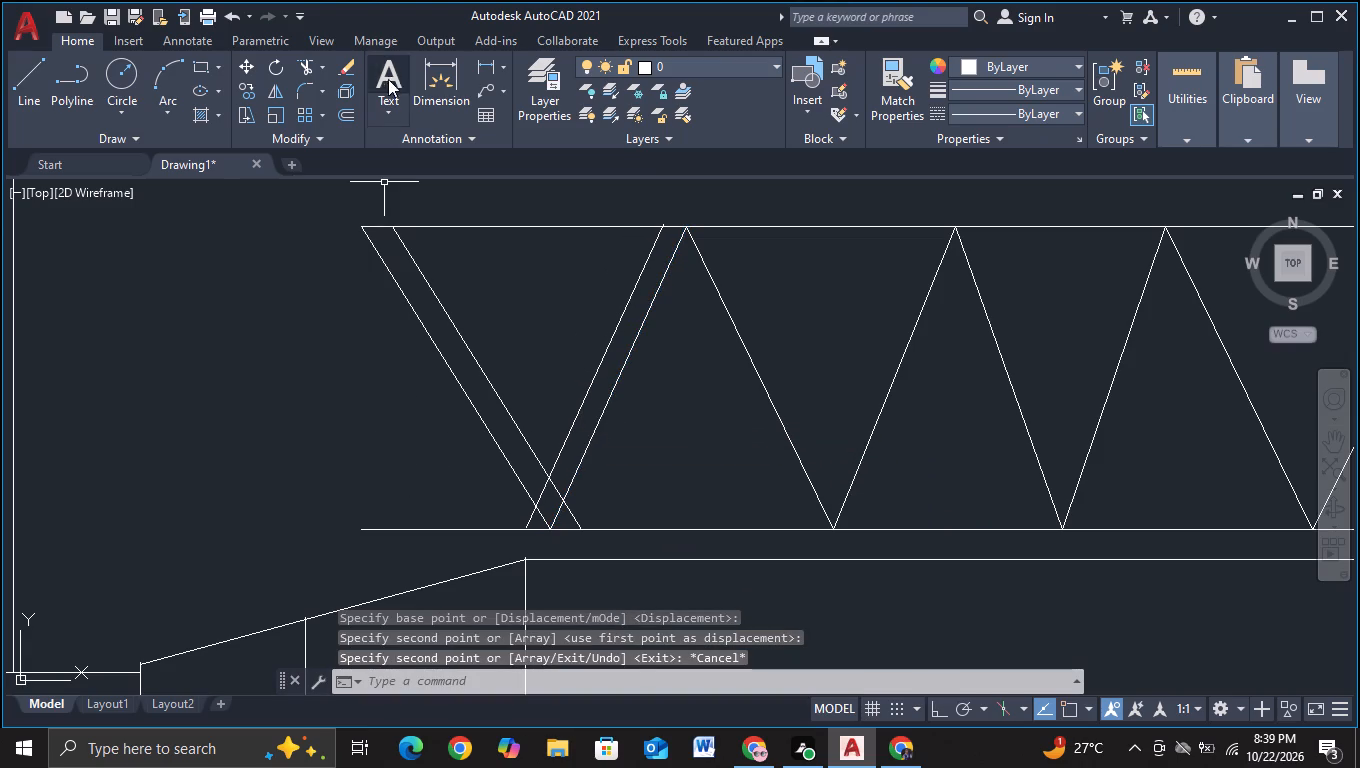
Trim the overlapping line ends at the bottom of the leftmost double-lined V and the overshoot above the band's top line.
{"action": "left_click", "coordinate": [306, 71]}
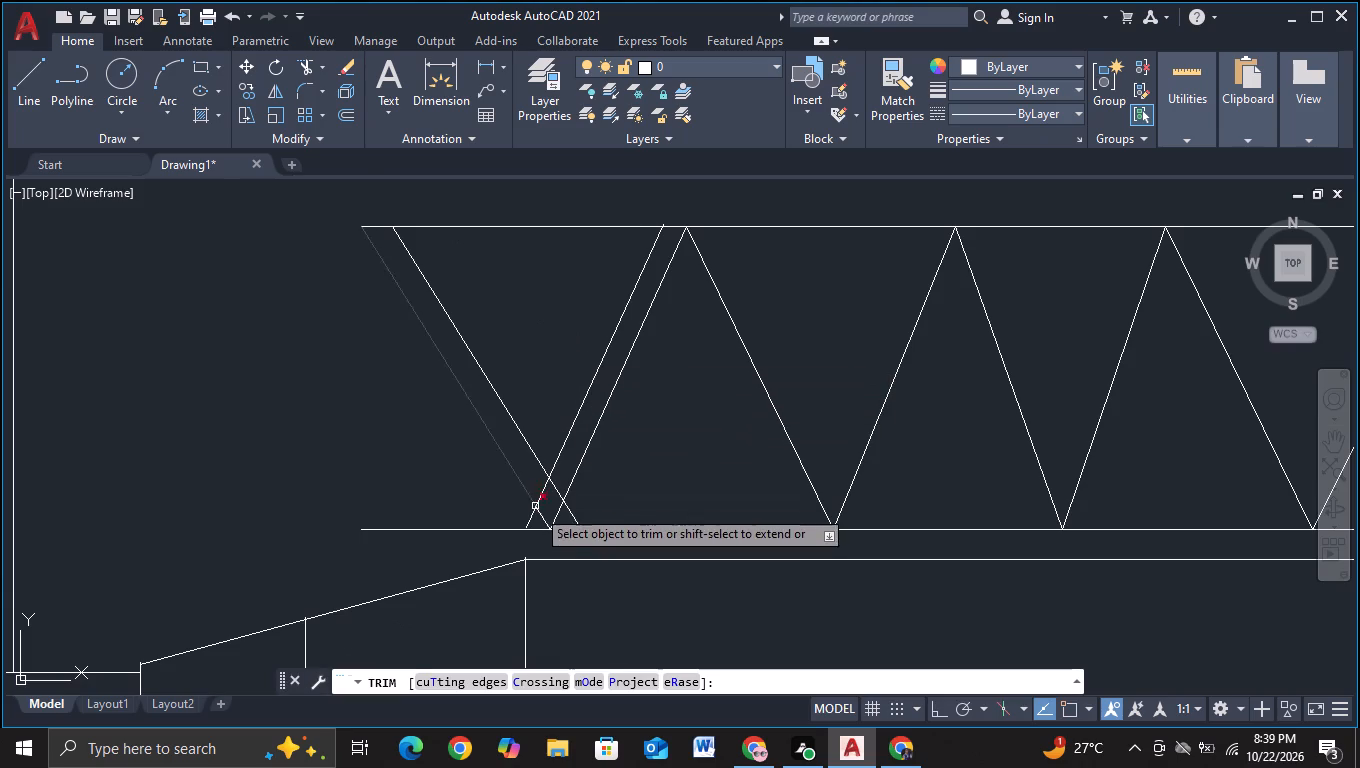
{"action": "left_click_drag", "start_coordinate": [533, 492], "coordinate": [556, 478]}
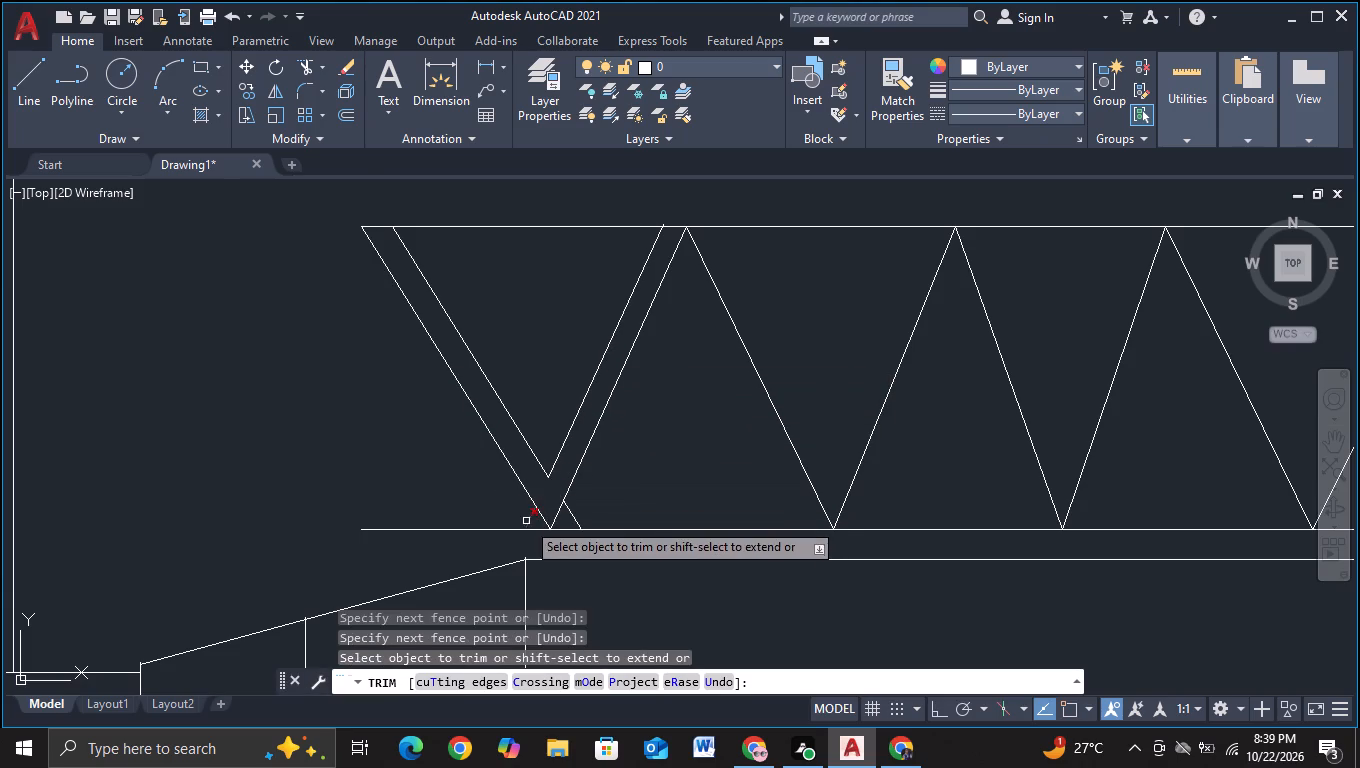
{"action": "left_click", "coordinate": [526, 522]}
{"action": "left_click", "coordinate": [573, 513]}
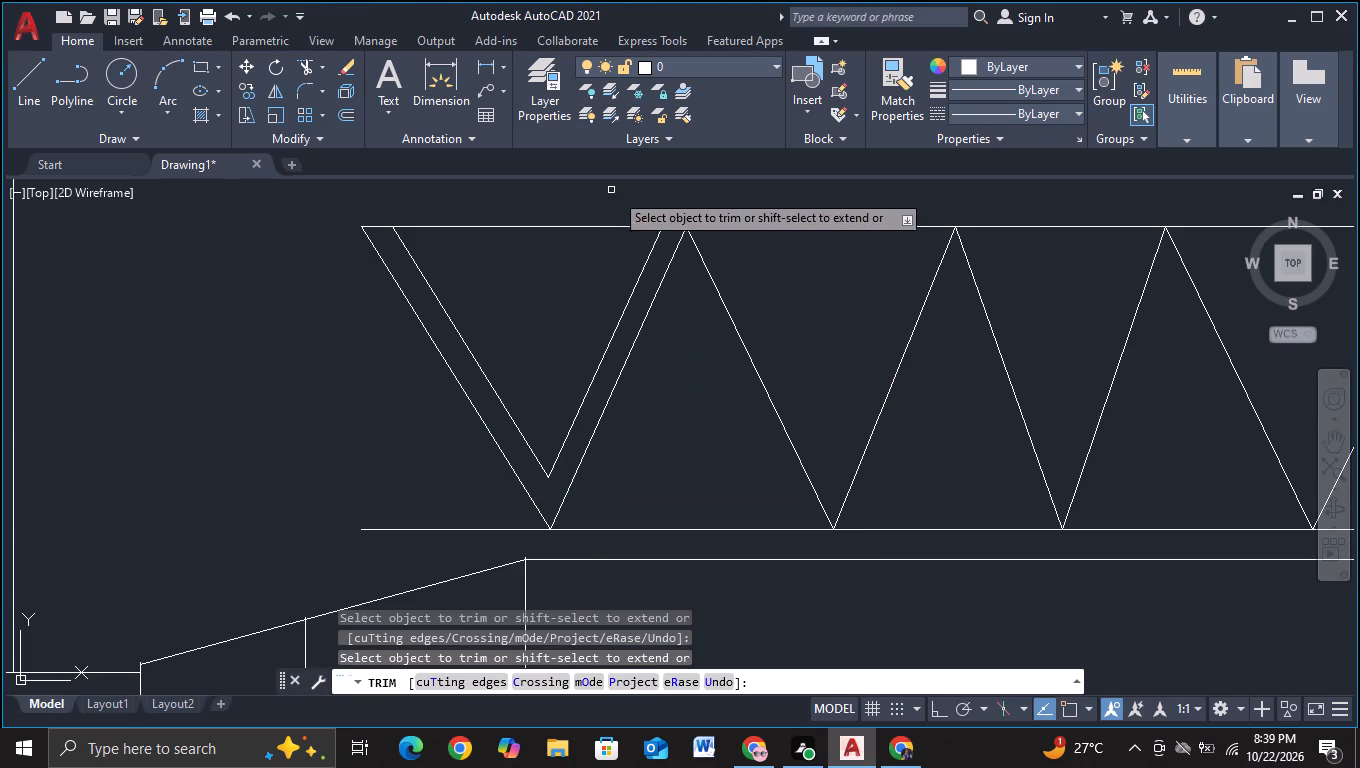
{"action": "left_click", "coordinate": [663, 222]}
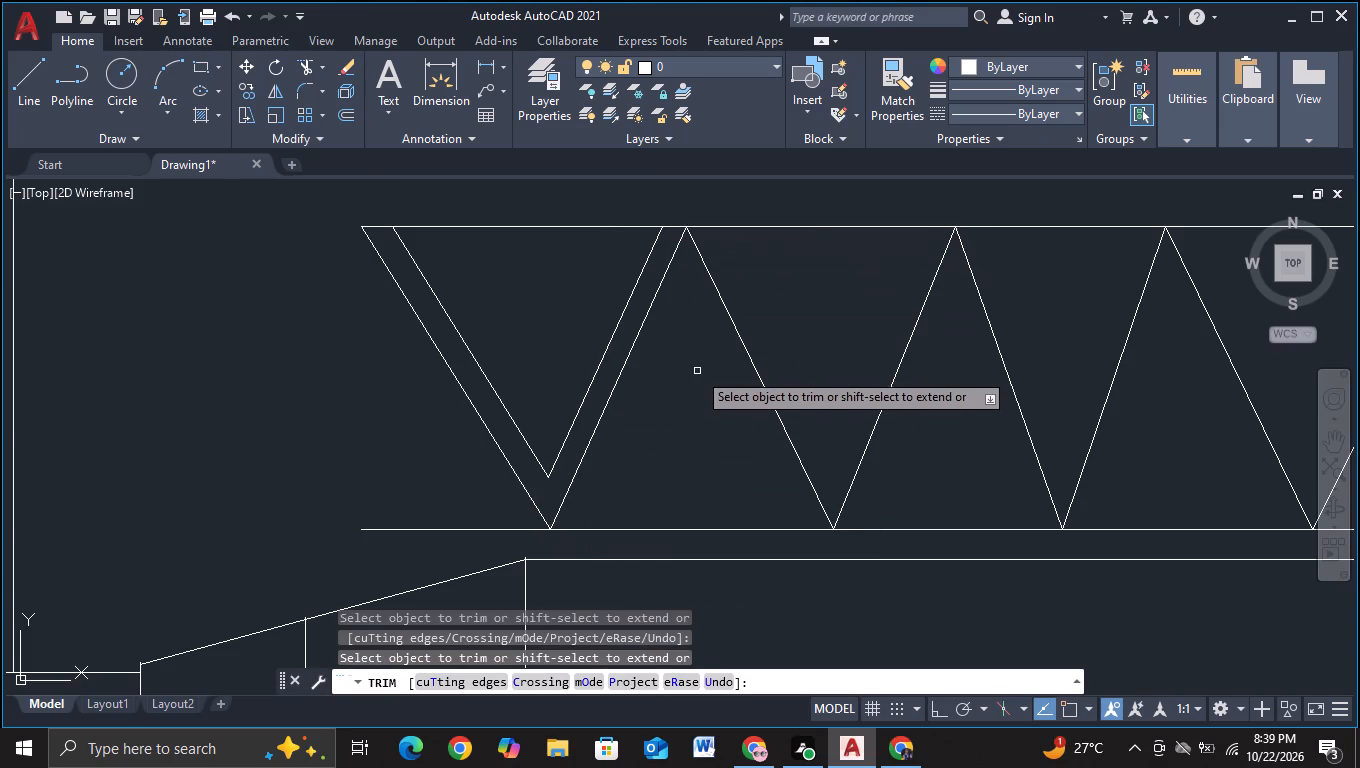
Remove all the single-line zigzag segments beyond the leftmost double-lined V by trimming with a fence across the band.
{"action": "left_click", "coordinate": [698, 373]}
{"action": "scroll", "coordinate": [899, 395], "scroll_direction": "down", "scroll_amount": 2}
{"action": "middle_click_drag", "start_coordinate": [899, 395], "coordinate": [496, 421]}
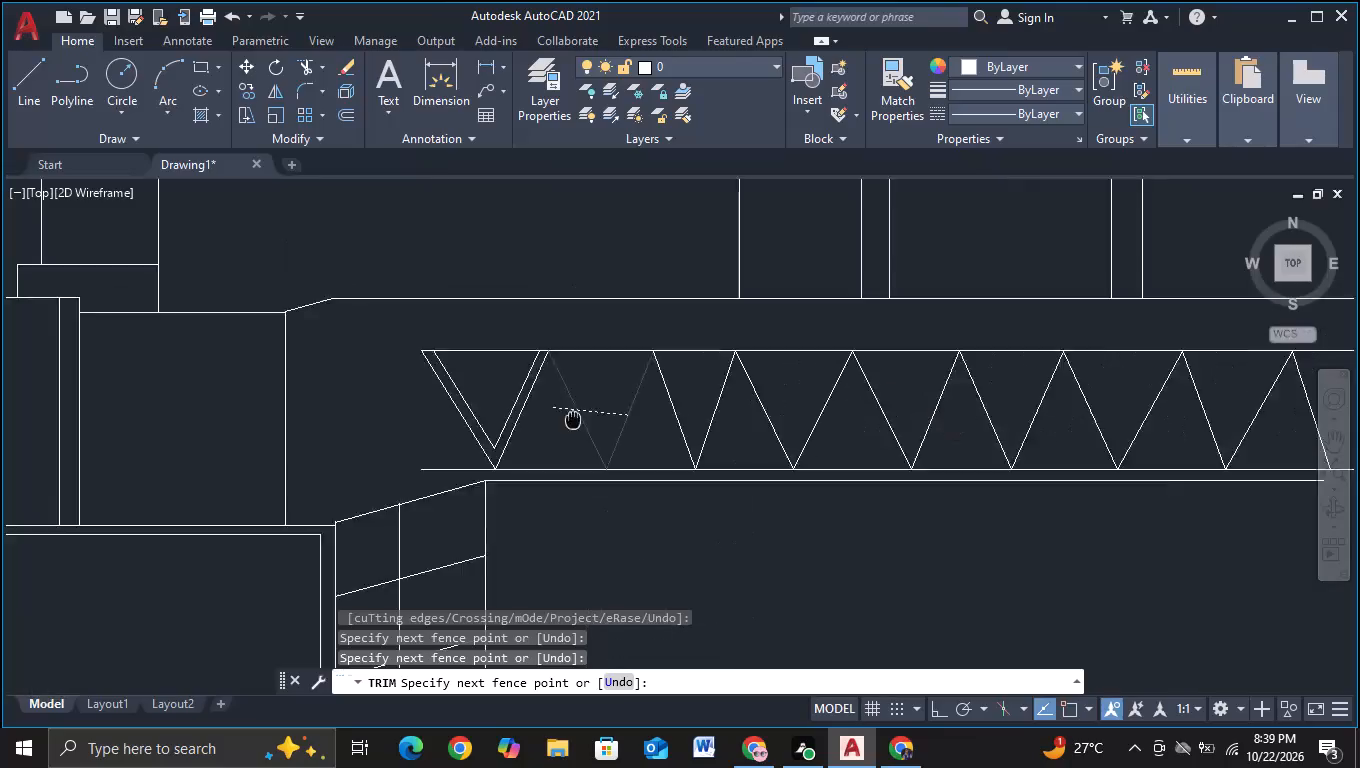
{"action": "middle_click_drag", "start_coordinate": [496, 421], "coordinate": [307, 442]}
{"action": "left_click", "coordinate": [996, 416]}
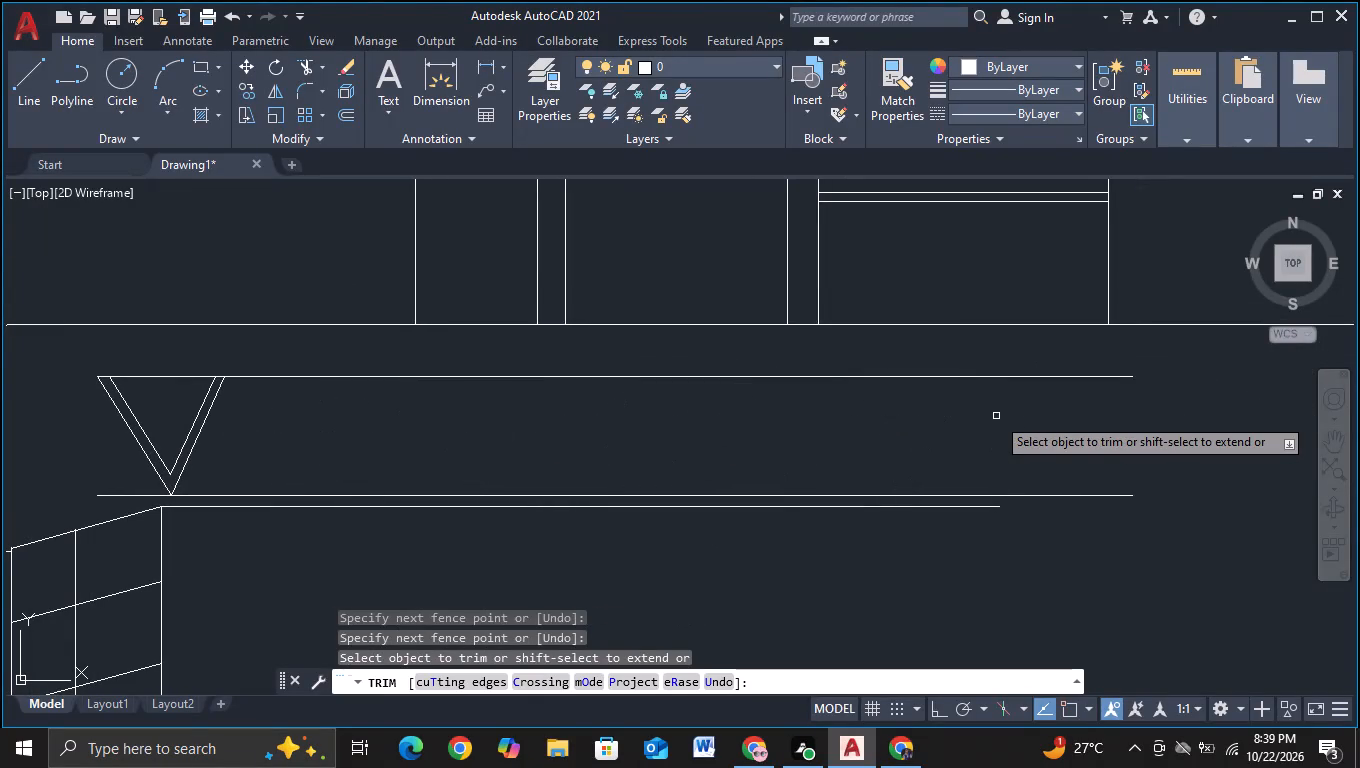
{"action": "key", "text": "Escape"}
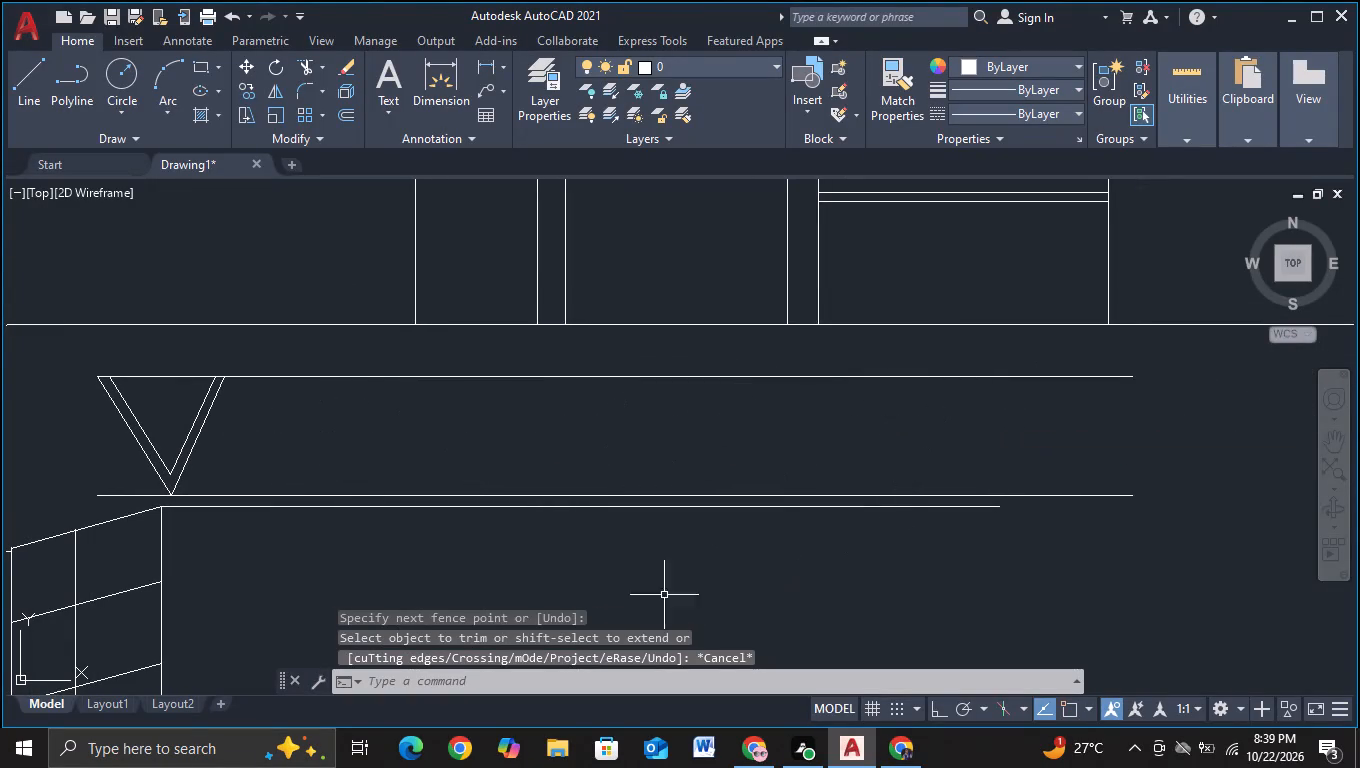
Copy the double-lined V seven times horizontally along the band, end to end at about 6.2-unit spacing, with Ortho on.
{"action": "middle_click_drag", "start_coordinate": [345, 421], "coordinate": [764, 386]}
{"action": "key", "text": "Escape"}
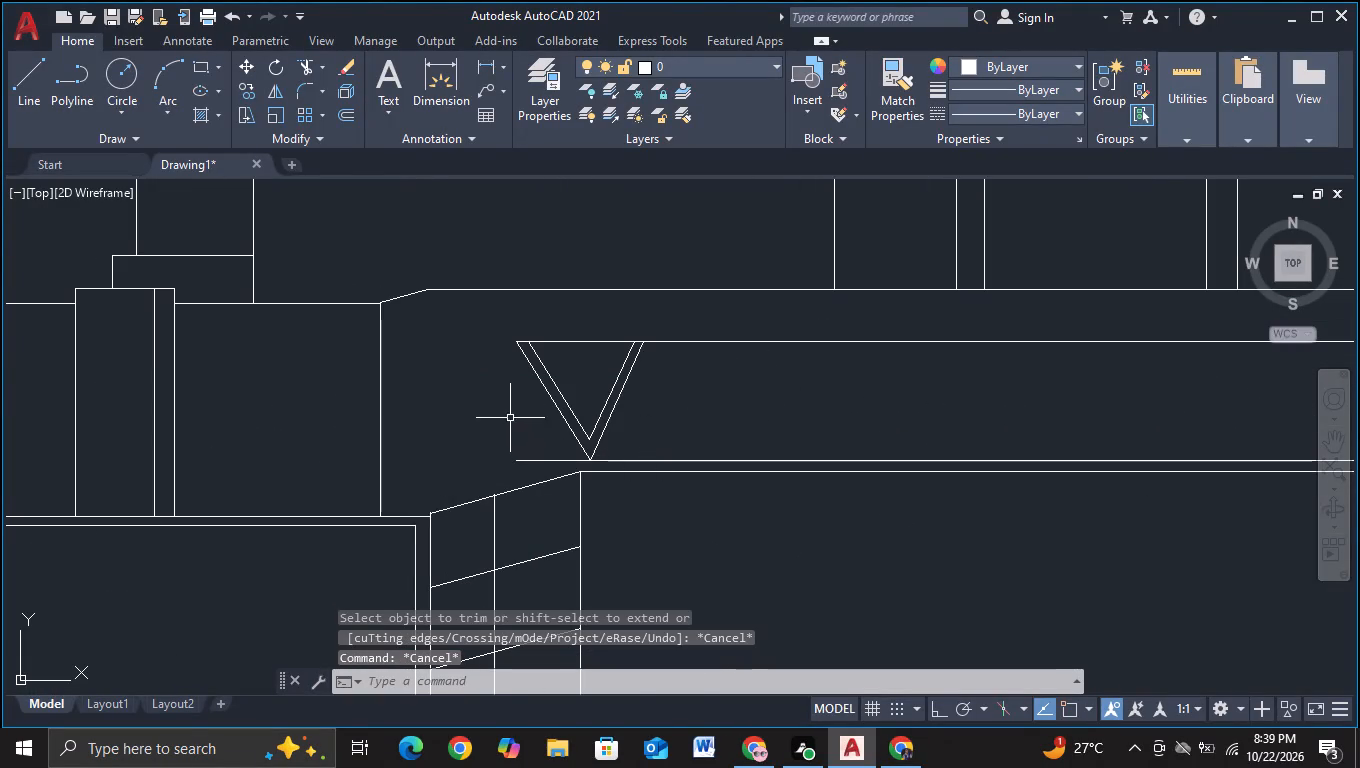
{"action": "left_click_drag", "start_coordinate": [506, 402], "coordinate": [743, 375]}
{"action": "left_click_drag", "start_coordinate": [739, 377], "coordinate": [516, 414]}
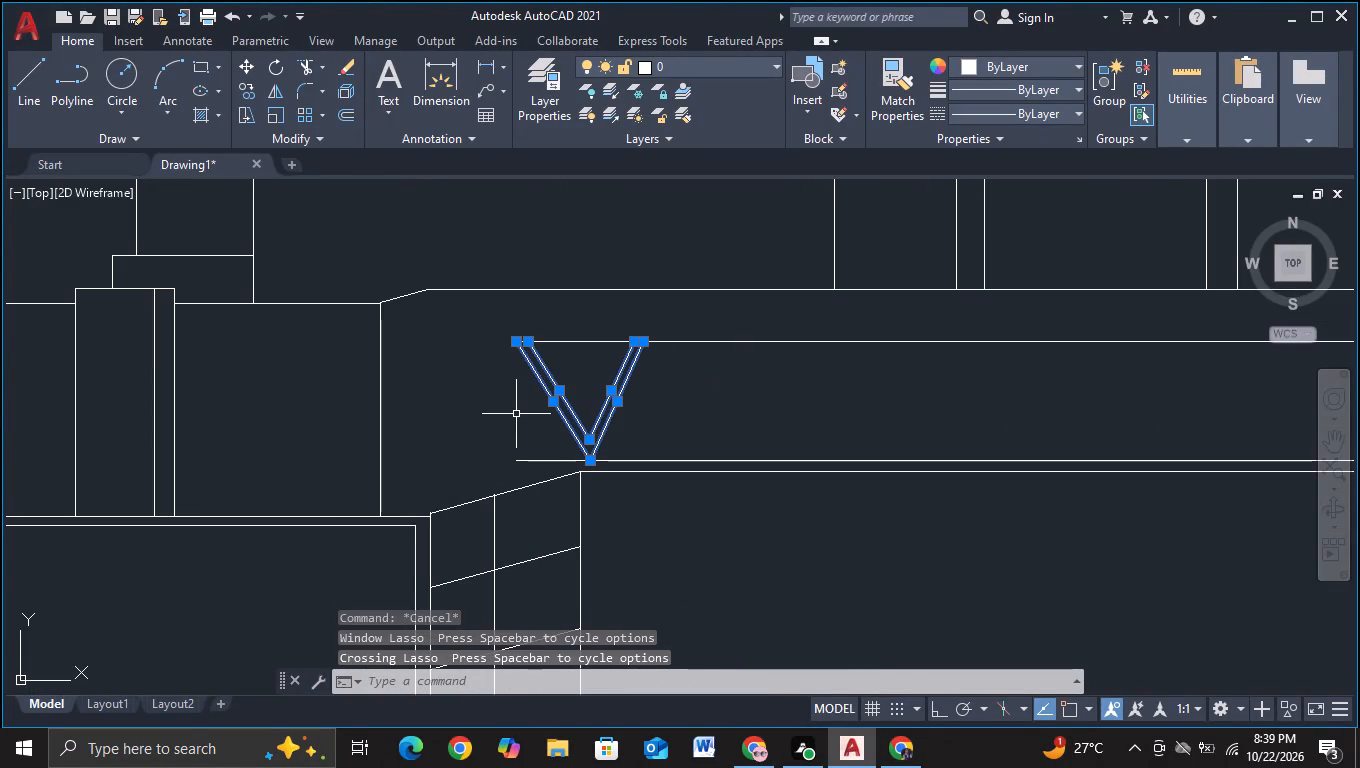
{"action": "key", "text": "c"}
{"action": "left_click", "coordinate": [660, 477]}
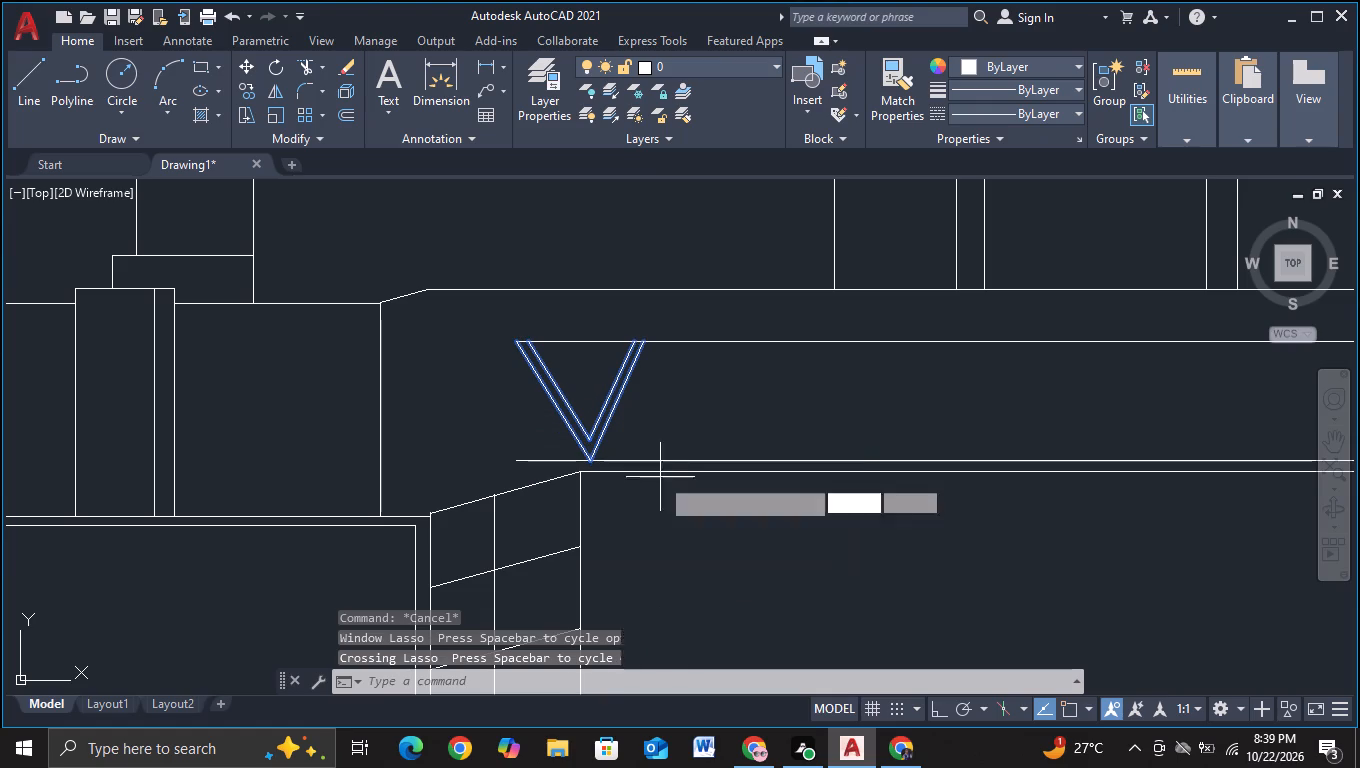
{"action": "left_click", "coordinate": [563, 362]}
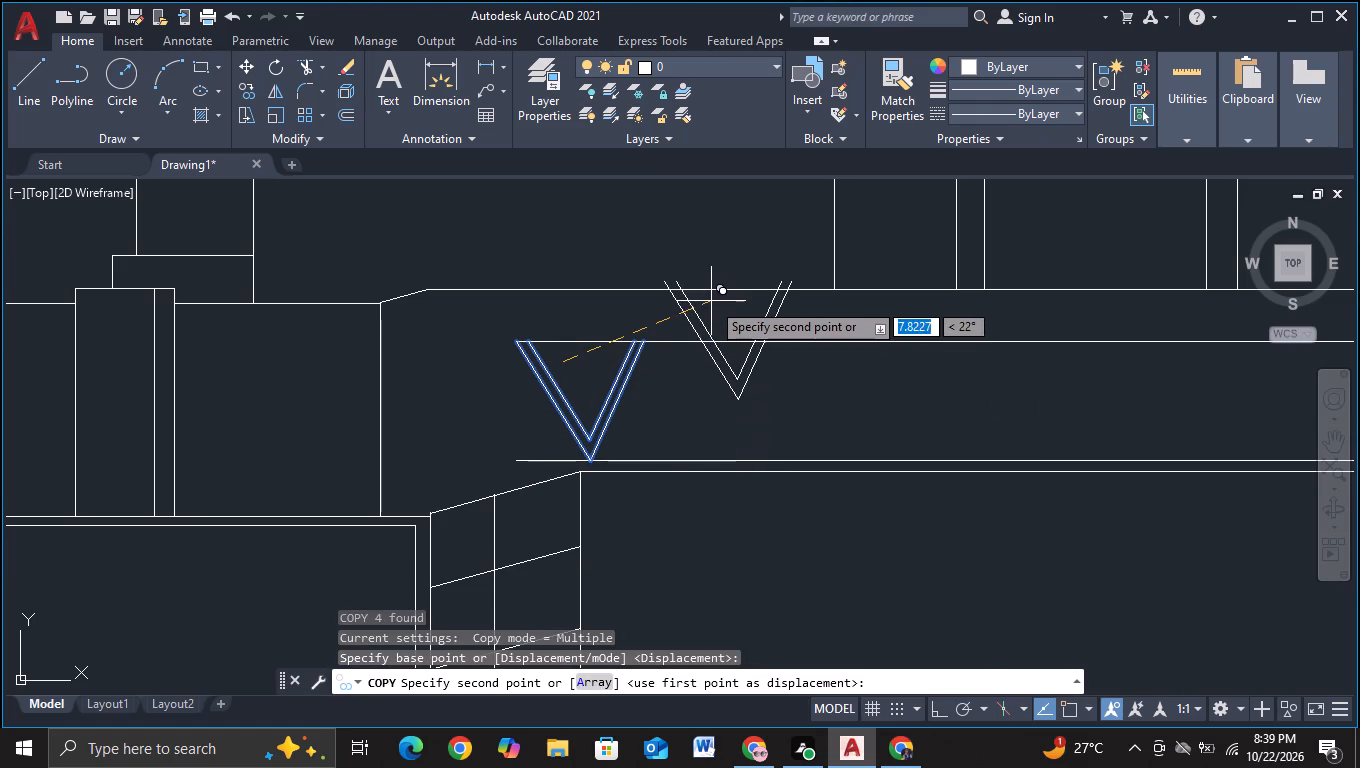
{"action": "key", "text": "F8"}
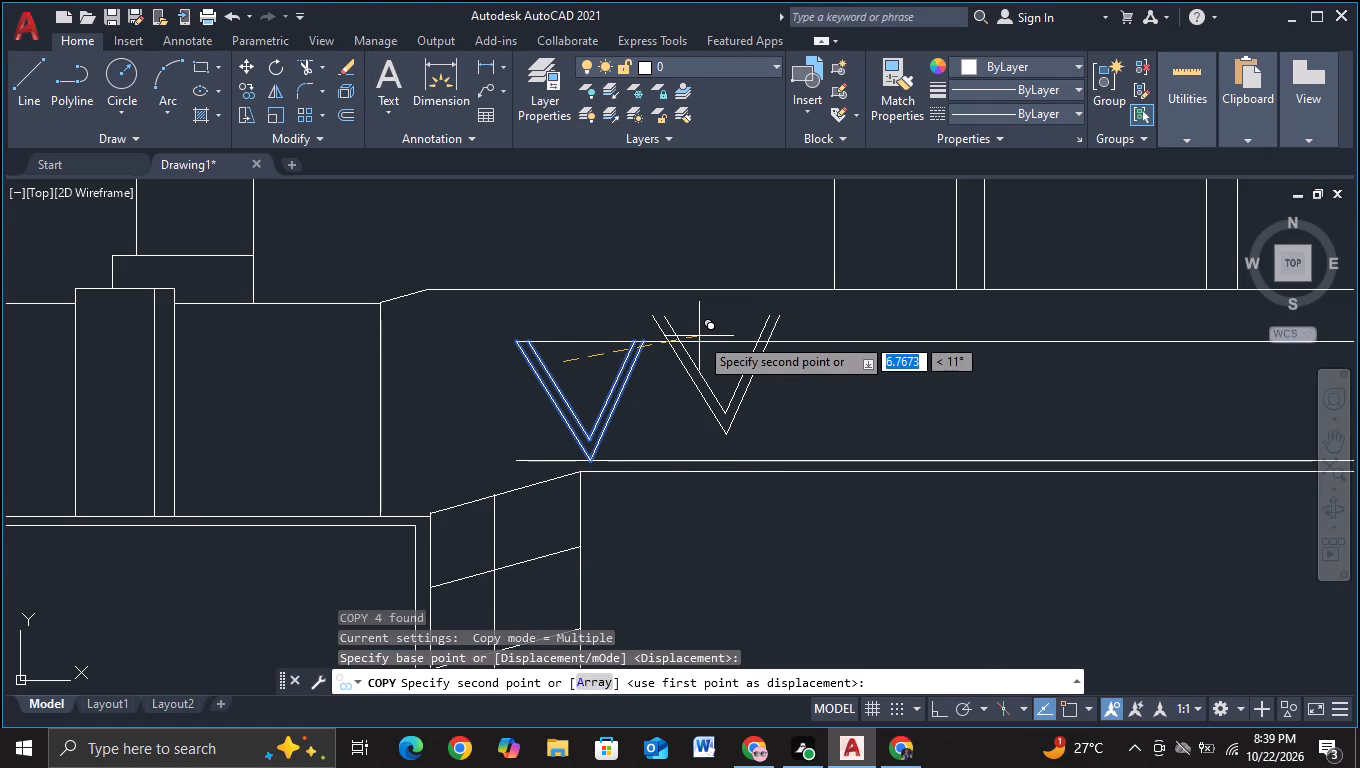
{"action": "scroll", "coordinate": [687, 383], "scroll_direction": "up", "scroll_amount": 1}
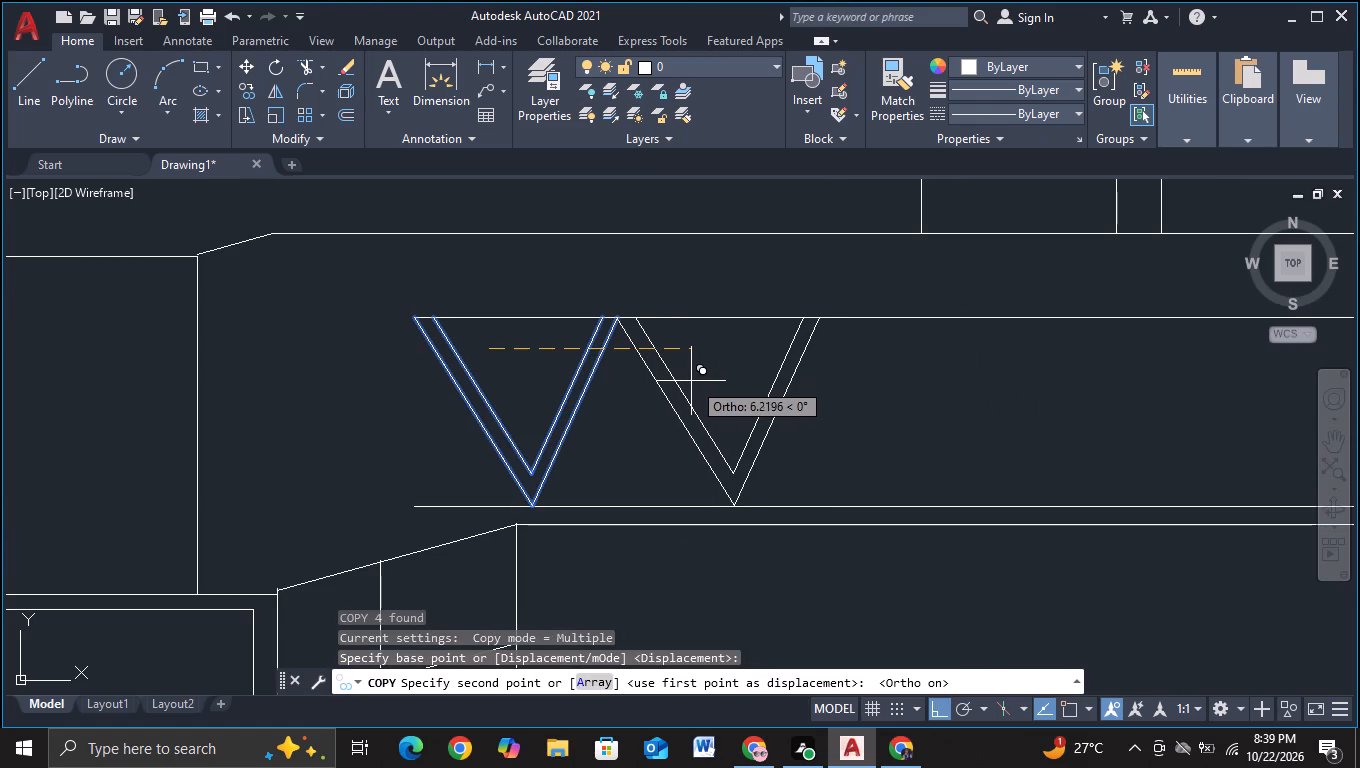
{"action": "left_click", "coordinate": [692, 381]}
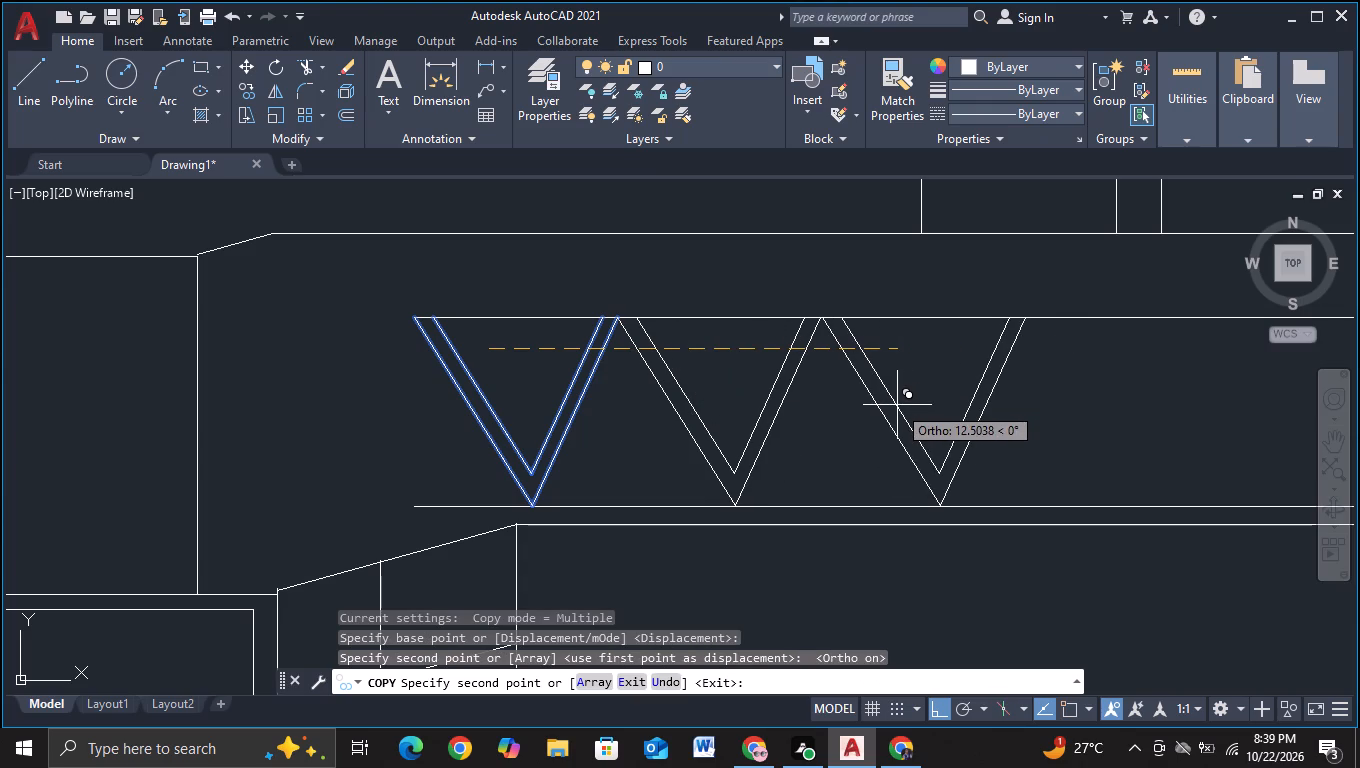
{"action": "left_click", "coordinate": [897, 405]}
{"action": "middle_click_drag", "start_coordinate": [1016, 406], "coordinate": [481, 423]}
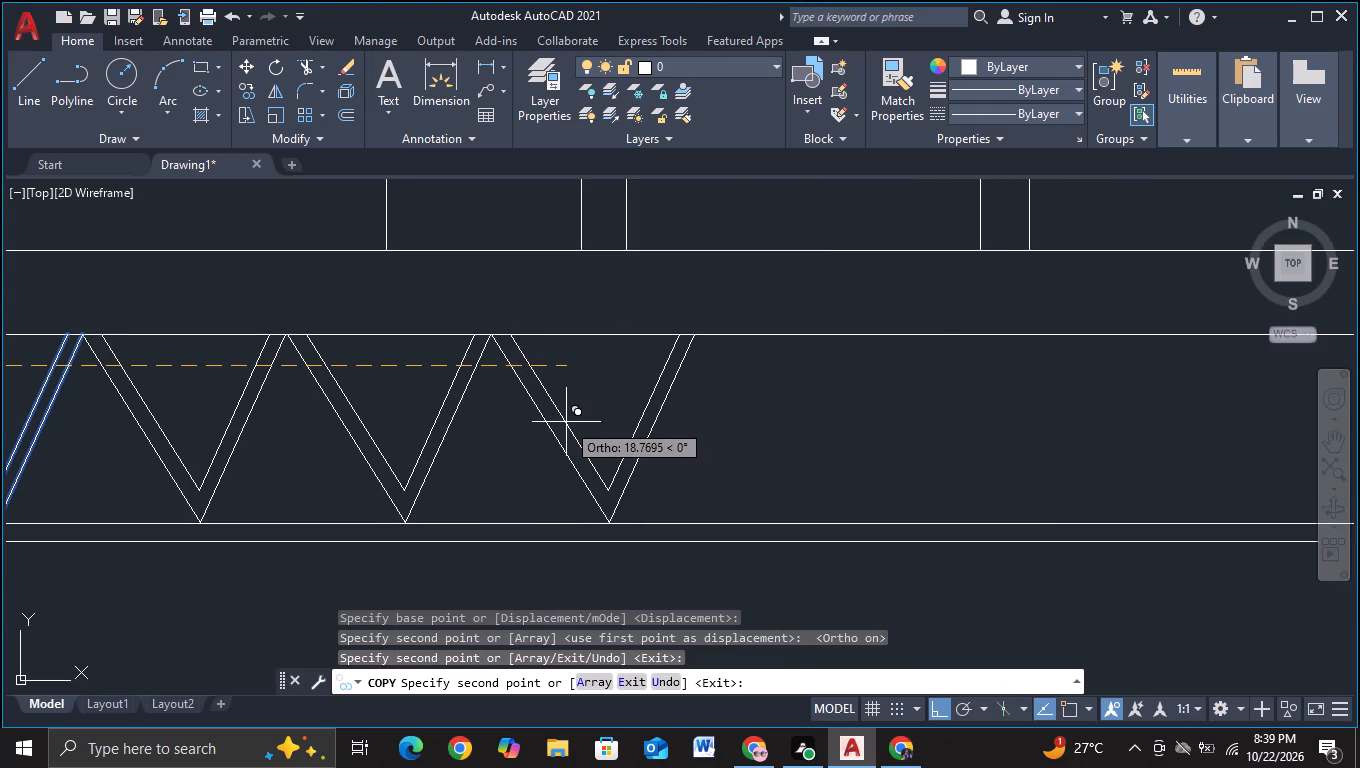
{"action": "left_click", "coordinate": [566, 422]}
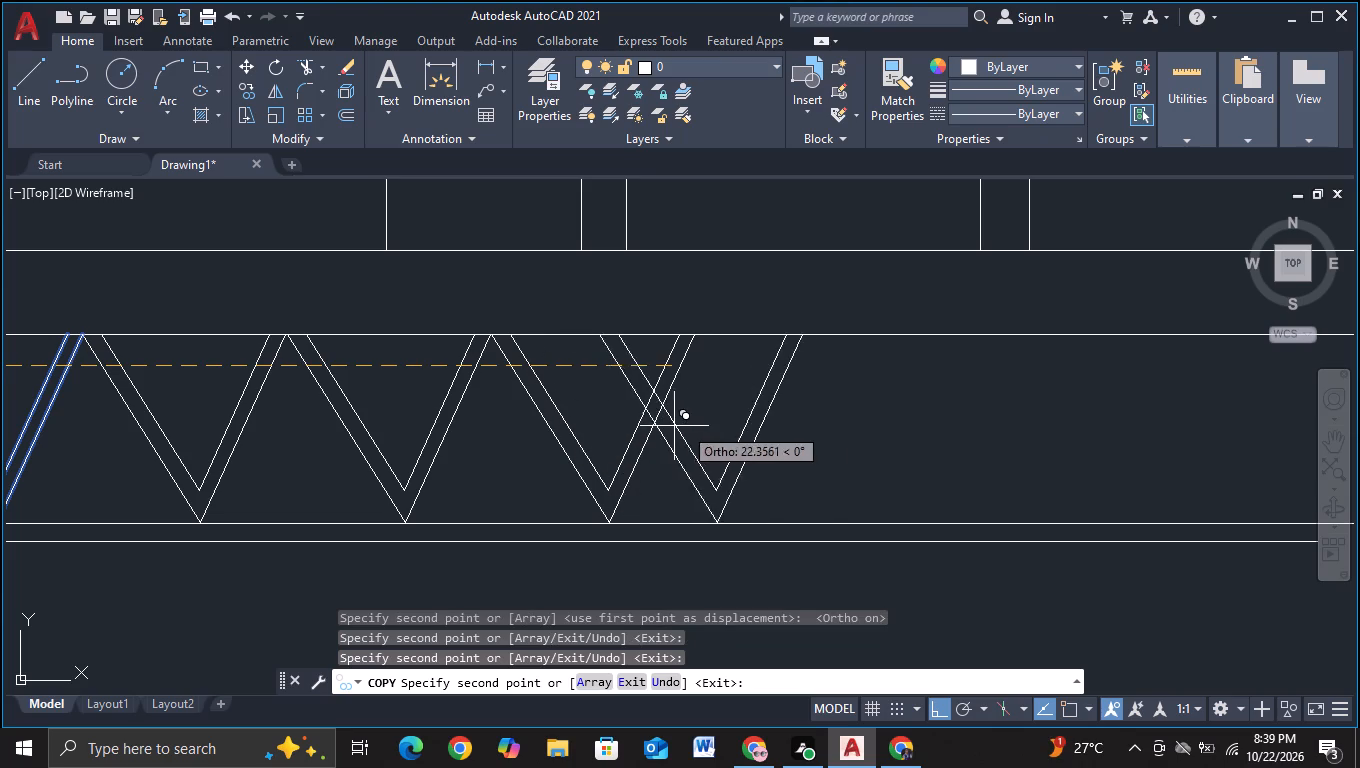
{"action": "left_click", "coordinate": [769, 434]}
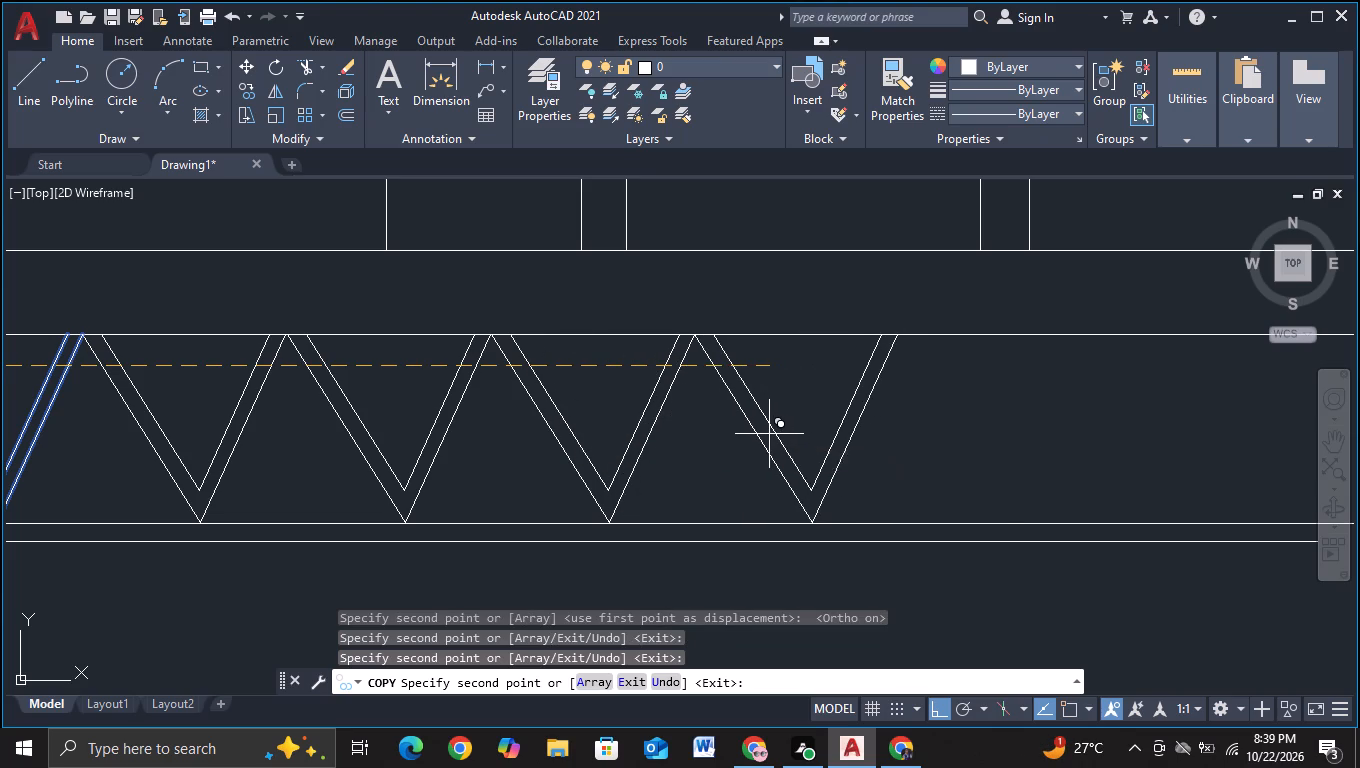
{"action": "left_click", "coordinate": [972, 429]}
{"action": "middle_click_drag", "start_coordinate": [974, 428], "coordinate": [368, 454]}
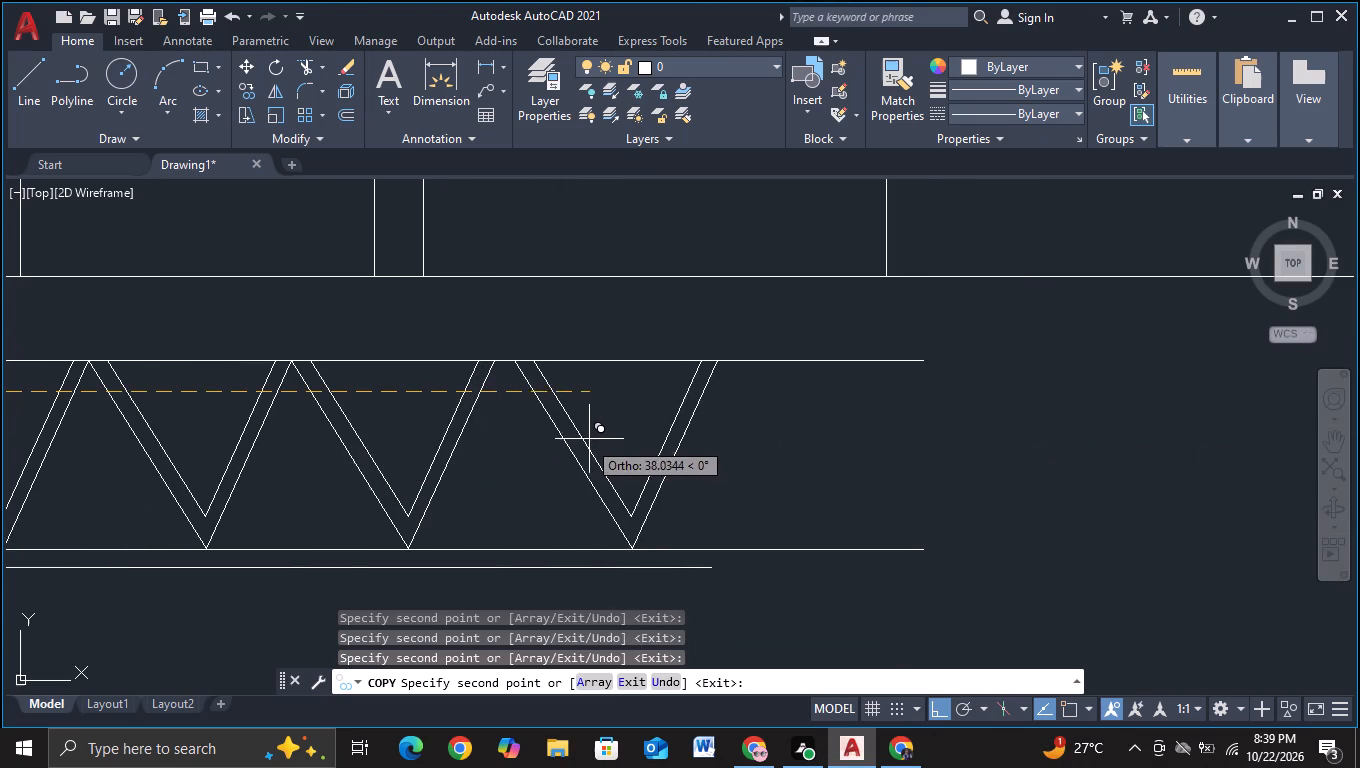
{"action": "left_click", "coordinate": [567, 439]}
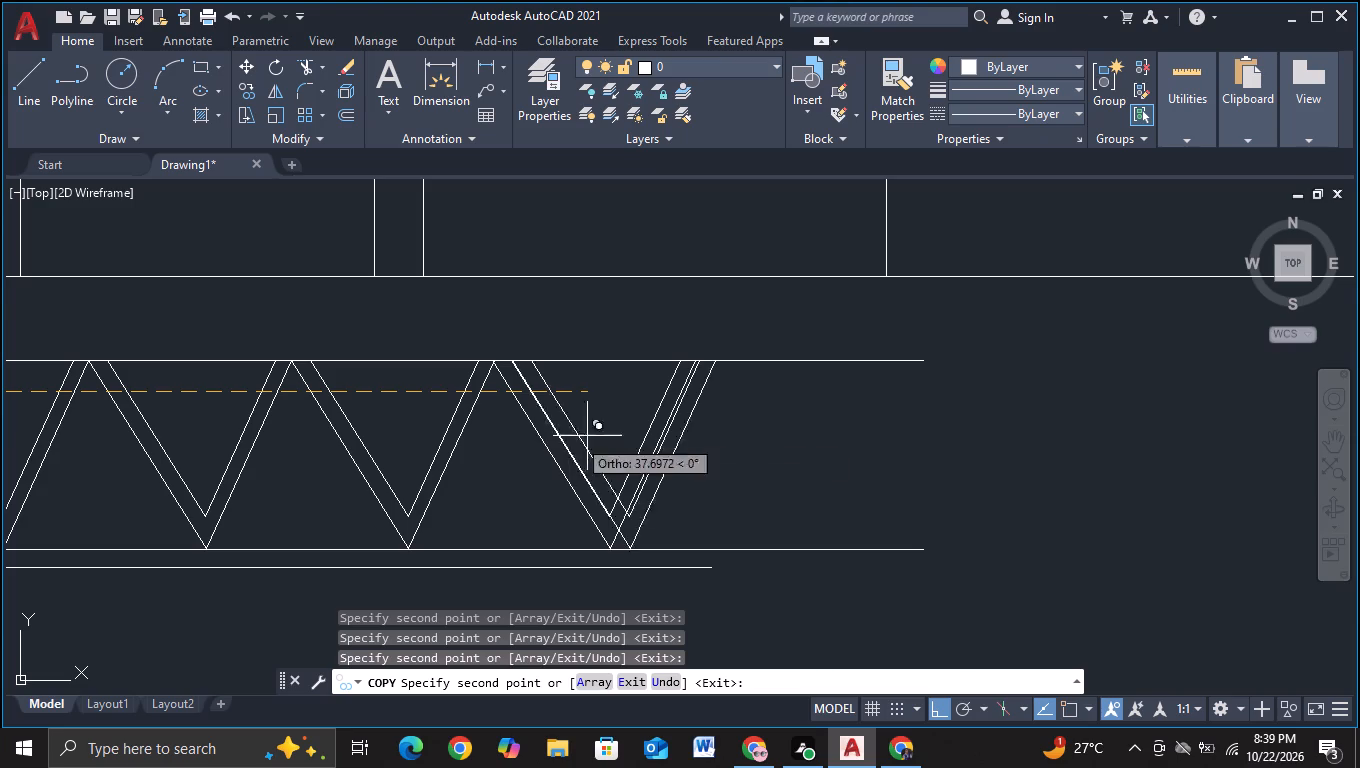
{"action": "left_click", "coordinate": [769, 410]}
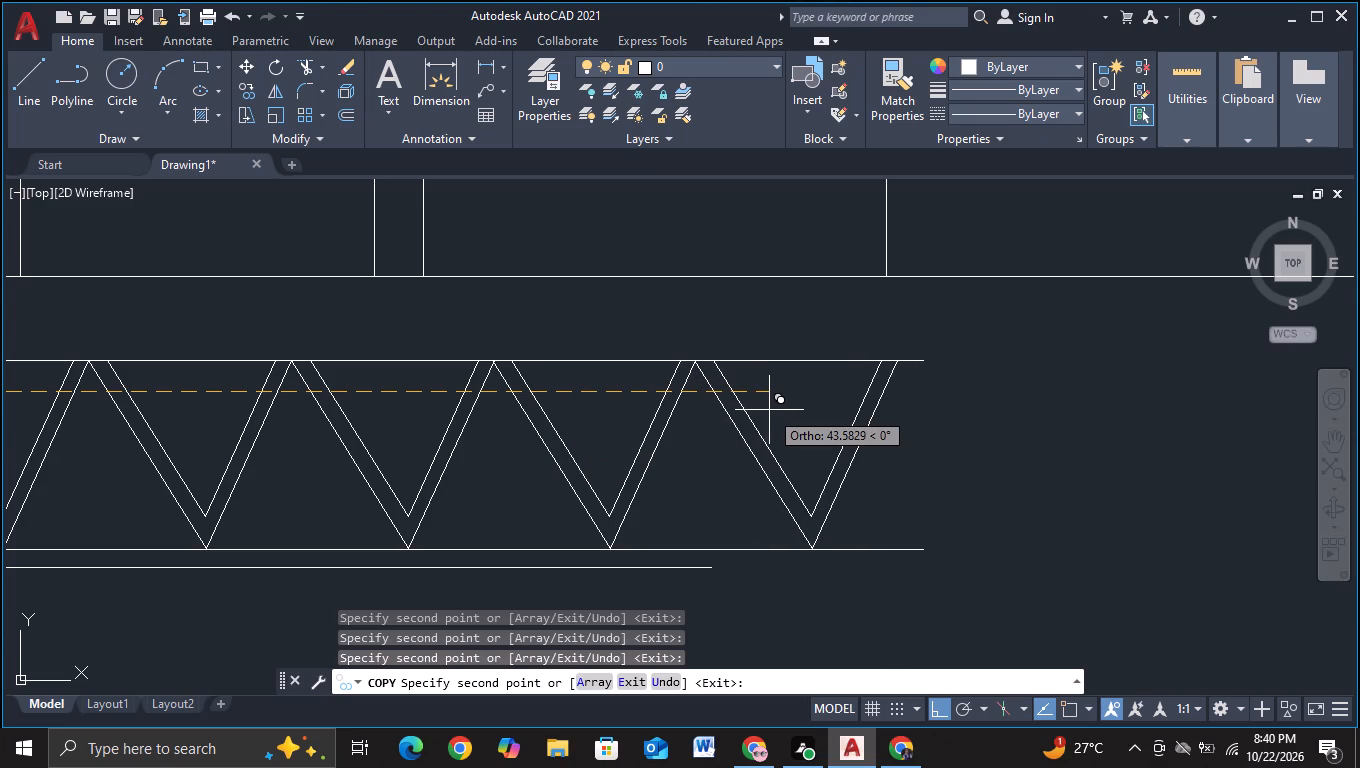
{"action": "key", "text": "Escape"}
Draw a vertical line from the left end of the band's bottom line up past the platform line above, with object snap on.
{"action": "scroll", "coordinate": [775, 415], "scroll_direction": "down", "scroll_amount": 3}
{"action": "middle_click_drag", "start_coordinate": [814, 477], "coordinate": [898, 410]}
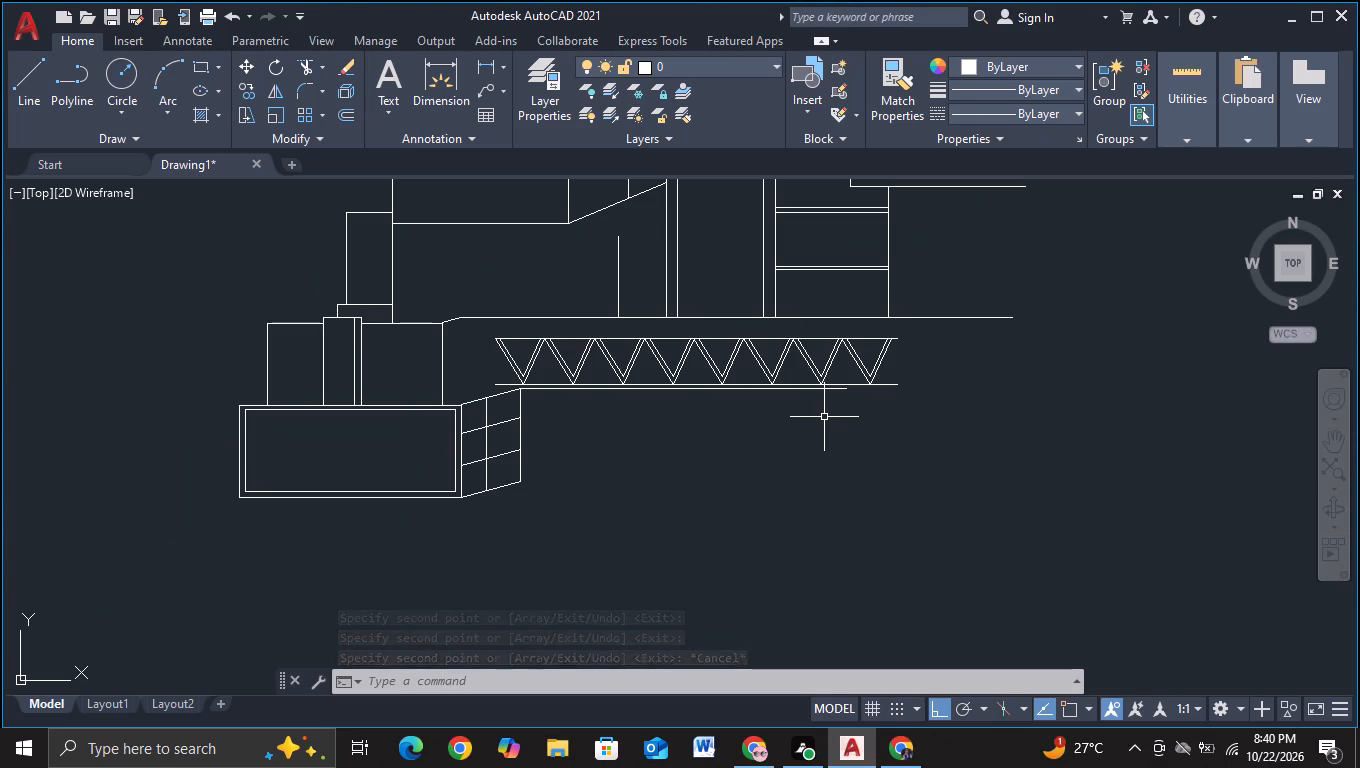
{"action": "left_click", "coordinate": [22, 99]}
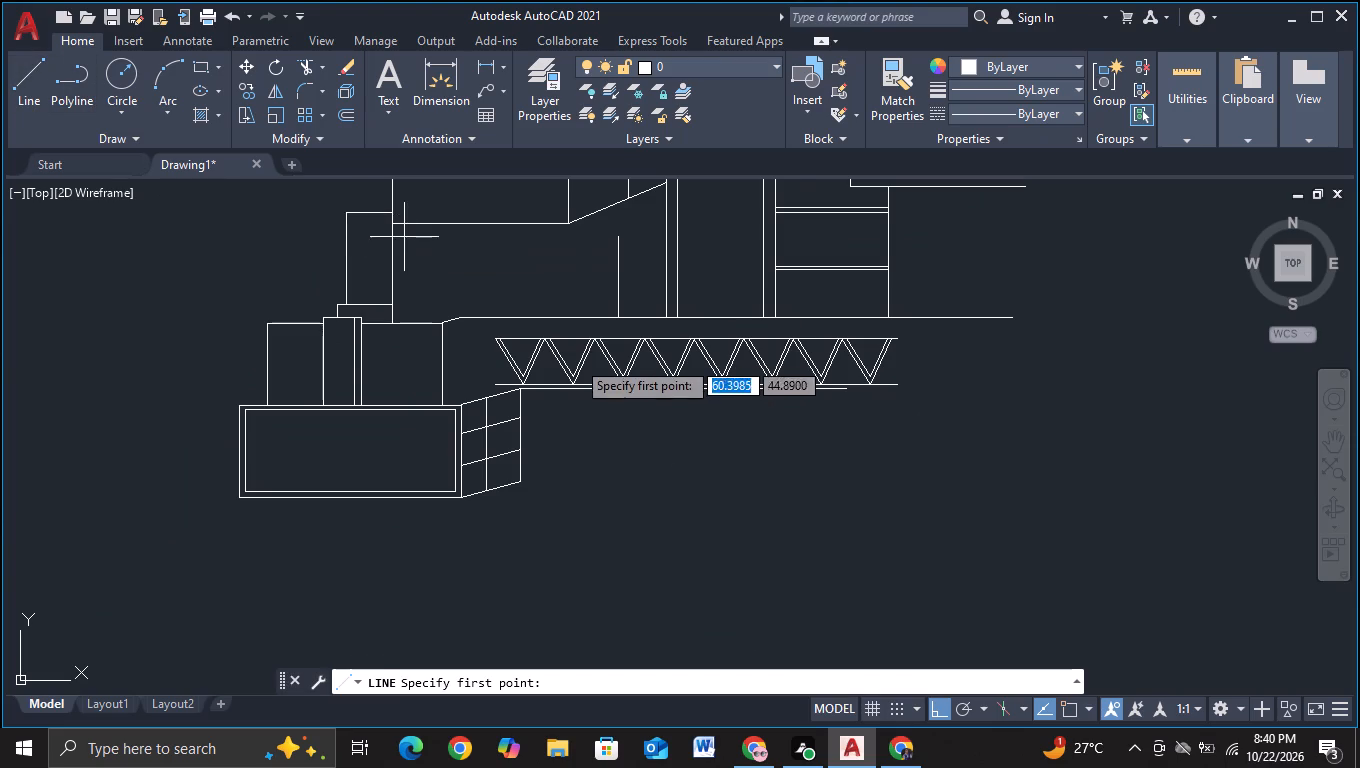
{"action": "scroll", "coordinate": [575, 369], "scroll_direction": "up", "scroll_amount": 2}
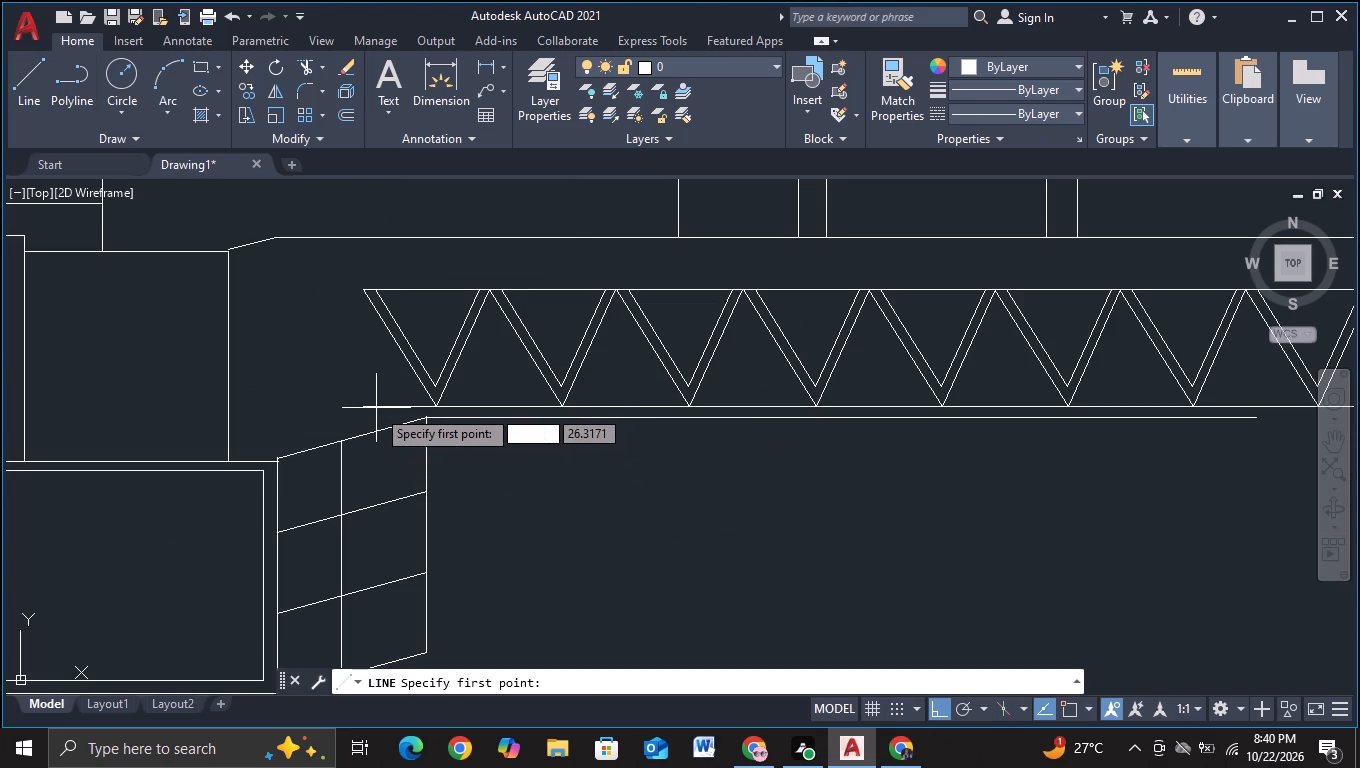
{"action": "key", "text": "F3"}
{"action": "left_click", "coordinate": [368, 412]}
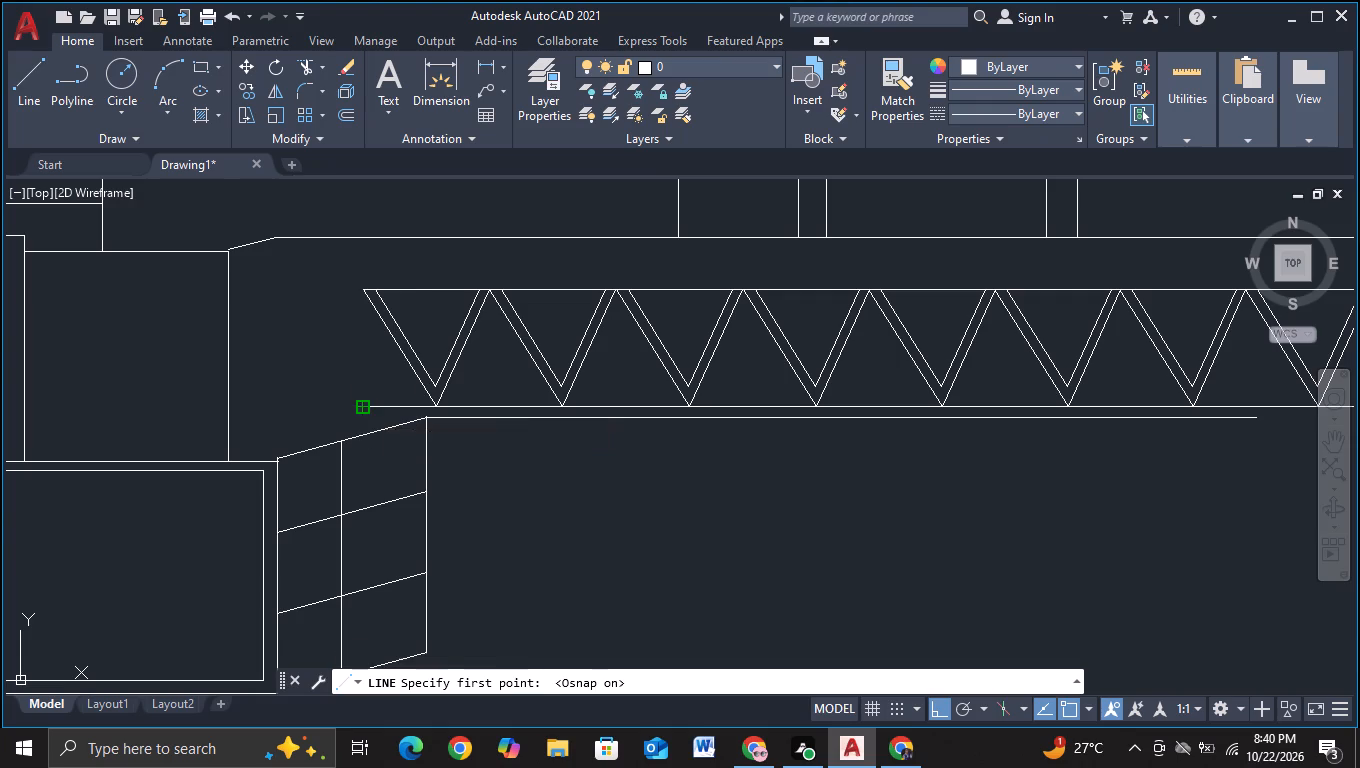
{"action": "middle_click_drag", "start_coordinate": [353, 318], "coordinate": [352, 367]}
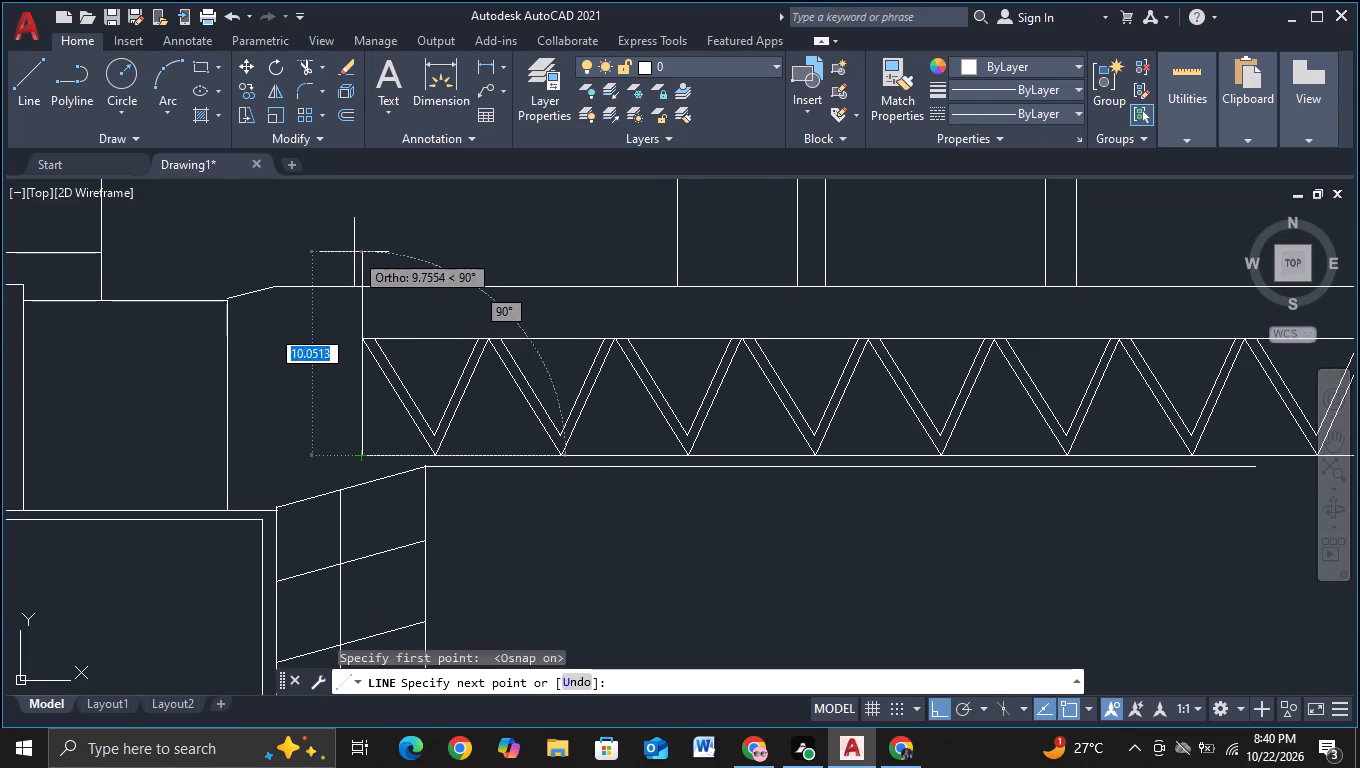
{"action": "left_click", "coordinate": [354, 236]}
{"action": "key", "text": "Escape"}
Trim the part of the left vertical line that projects above the platform line.
{"action": "left_click", "coordinate": [300, 65]}
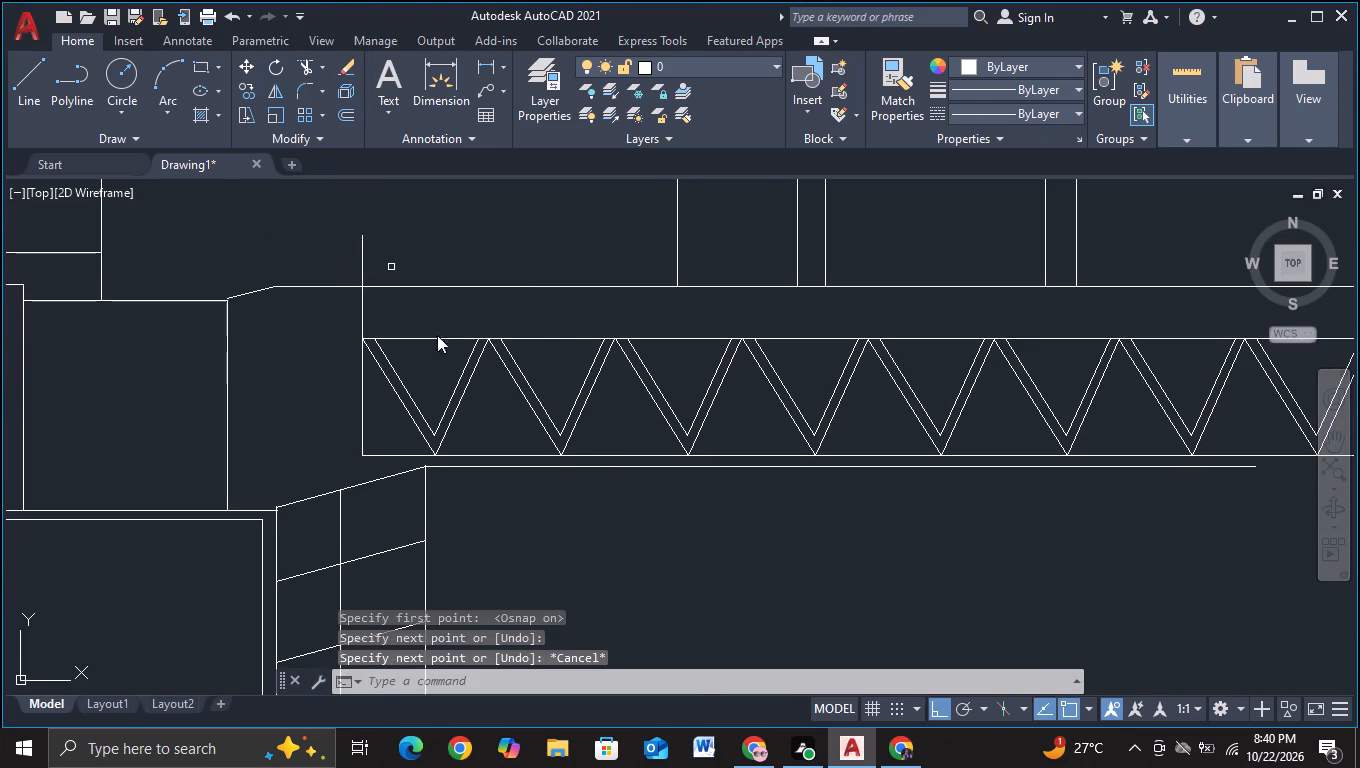
{"action": "left_click_drag", "start_coordinate": [327, 270], "coordinate": [468, 262]}
{"action": "key", "text": "Escape"}
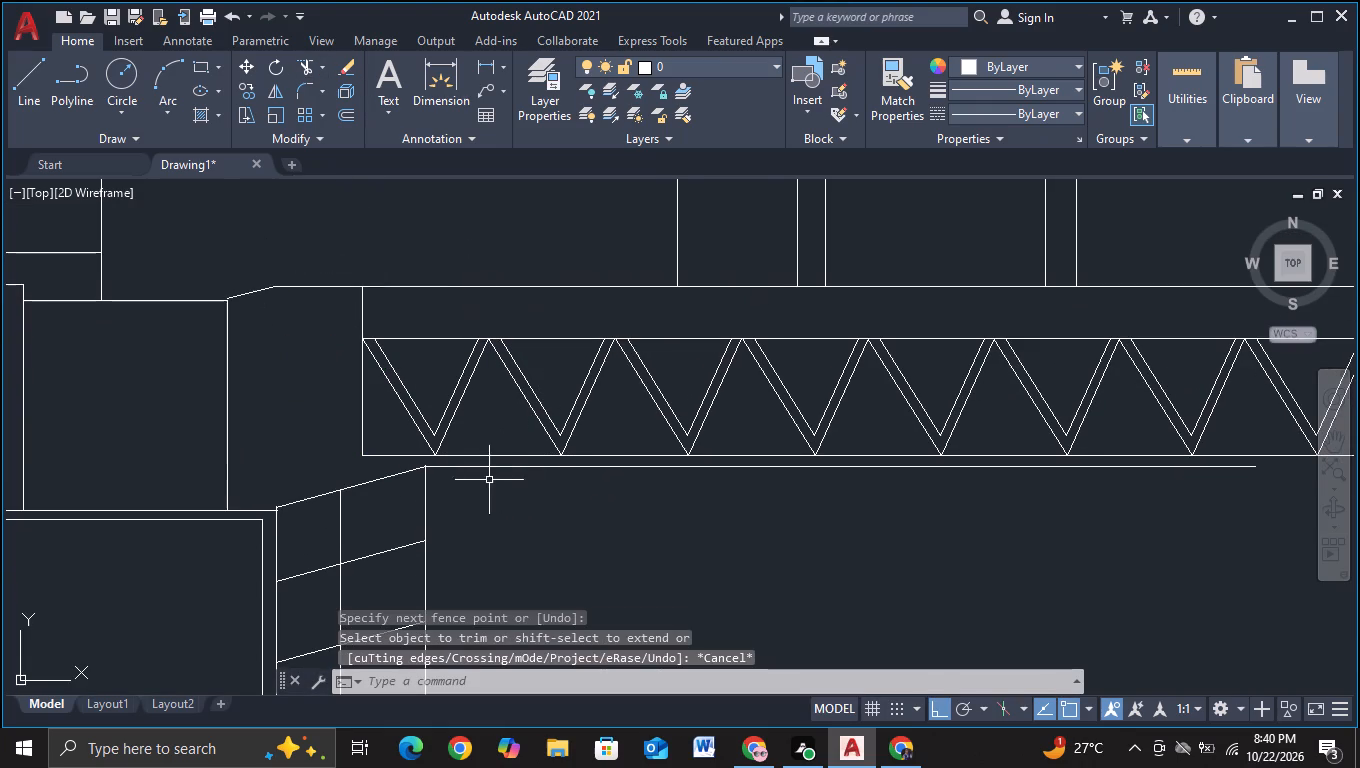
Extend the line below the truss about 3.14 units left from the panel corner and join it up to the band's lower-left corner.
{"action": "left_click", "coordinate": [23, 98]}
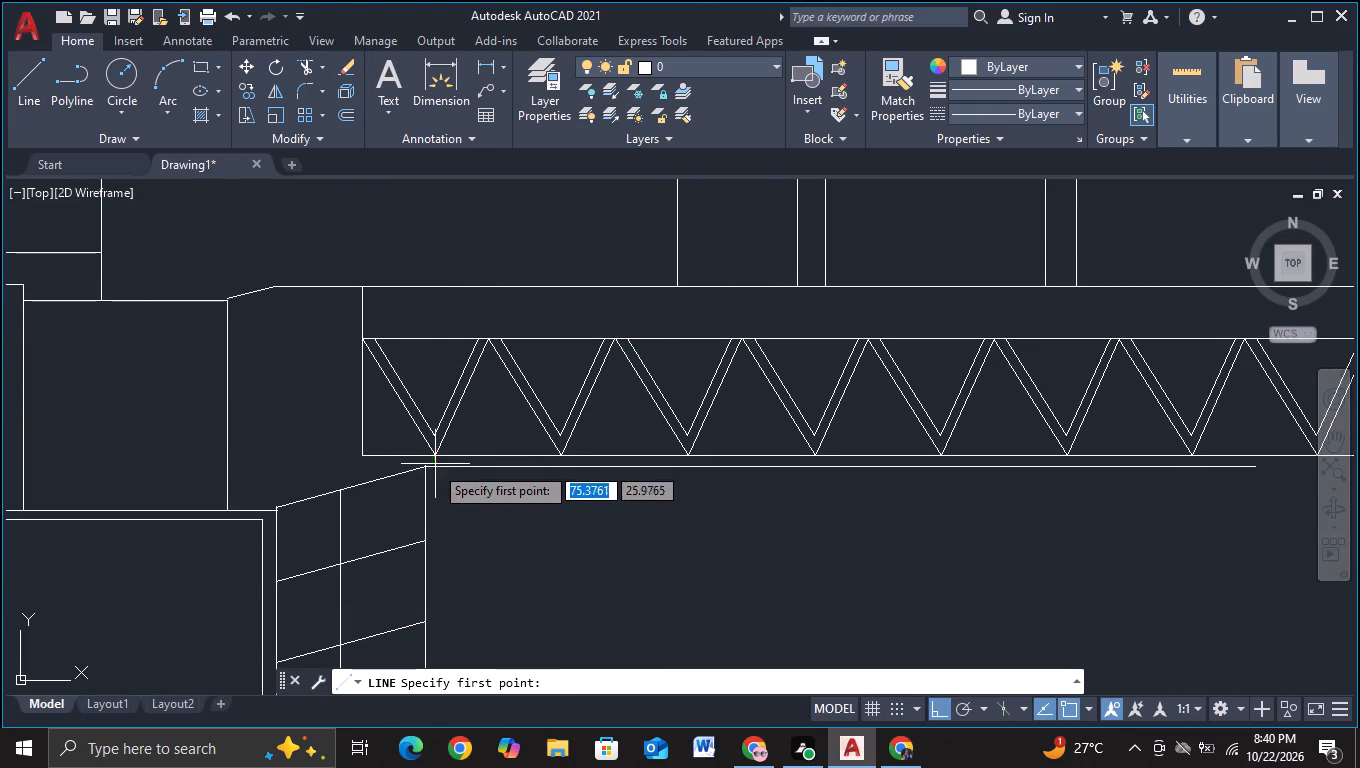
{"action": "left_click", "coordinate": [431, 465]}
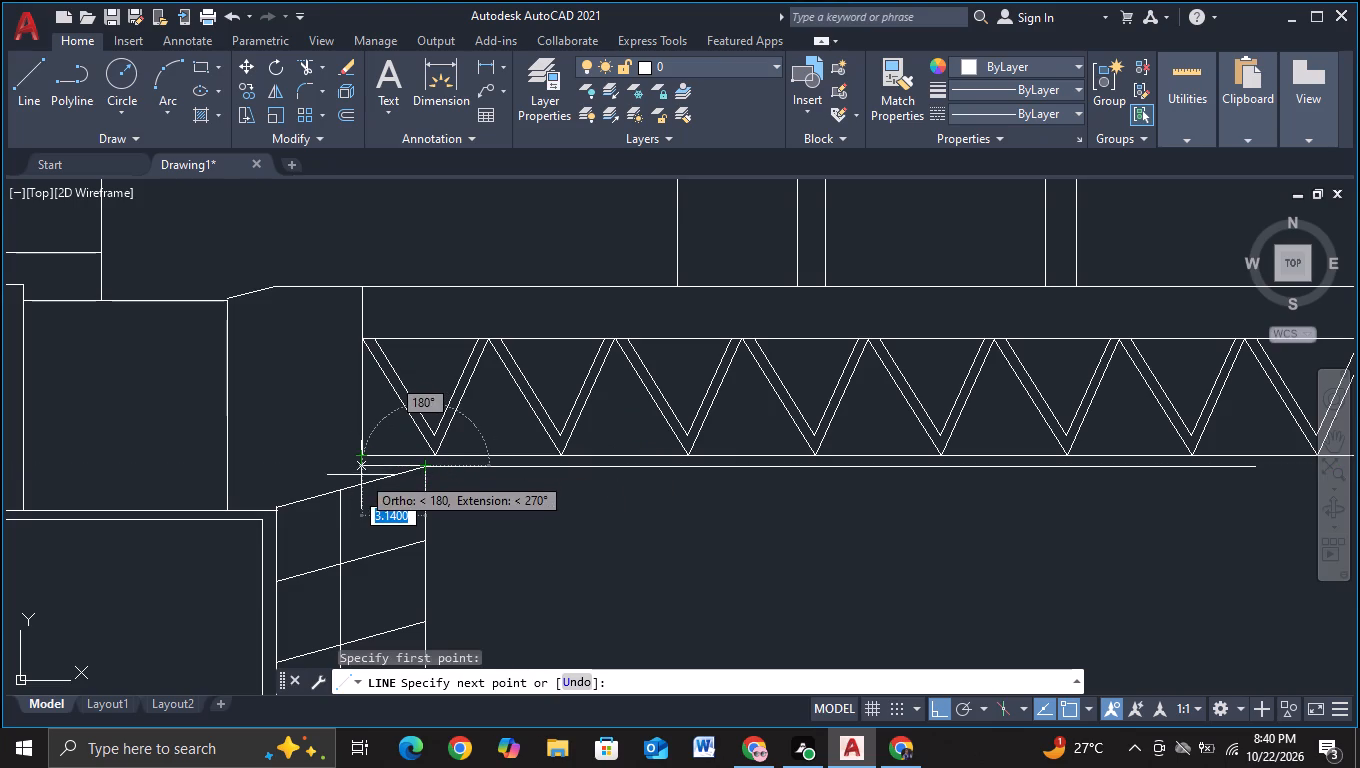
{"action": "left_click", "coordinate": [361, 468]}
{"action": "left_click", "coordinate": [360, 452]}
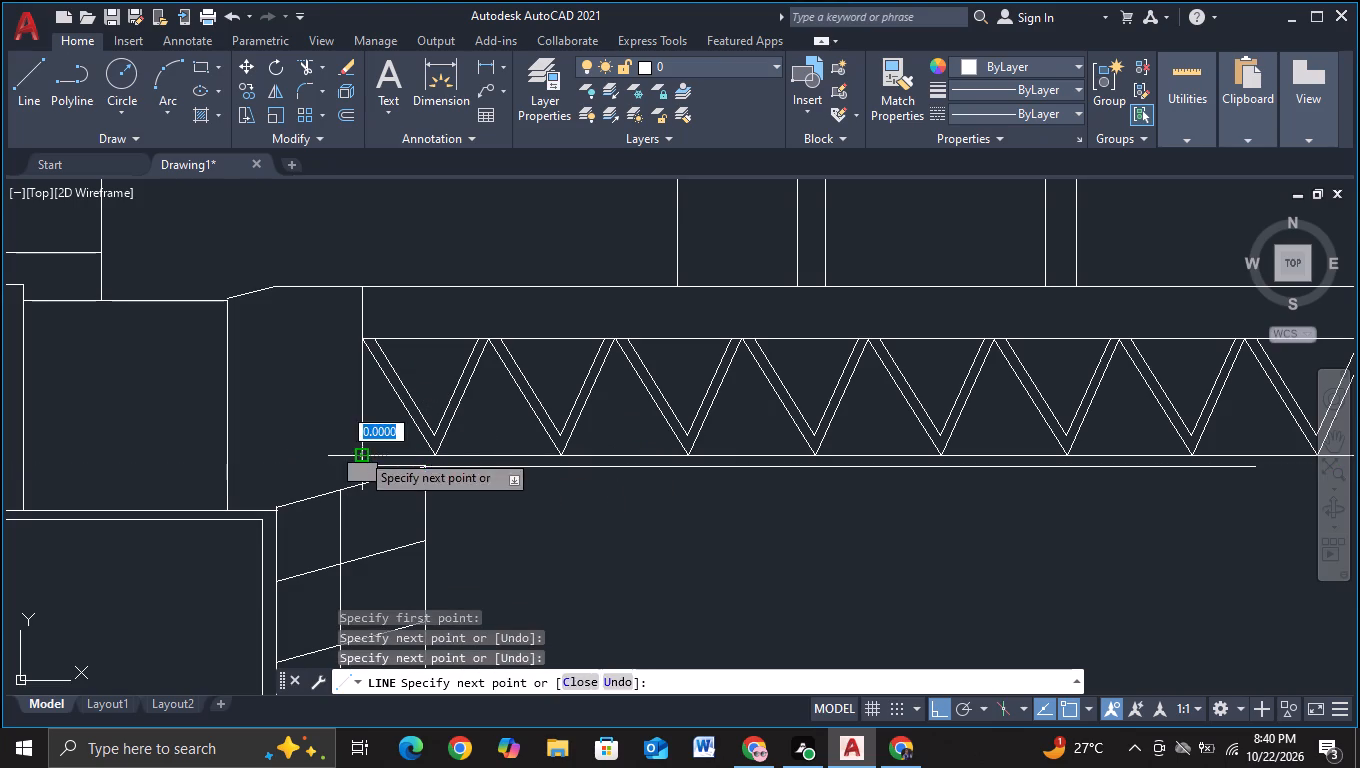
{"action": "key", "text": "Escape"}
Draw a line about 6.5 units right from the lower line's right end, continuing vertically up the truss end past the platform line.
{"action": "scroll", "coordinate": [535, 488], "scroll_direction": "down", "scroll_amount": 2}
{"action": "middle_click_drag", "start_coordinate": [557, 520], "coordinate": [478, 521]}
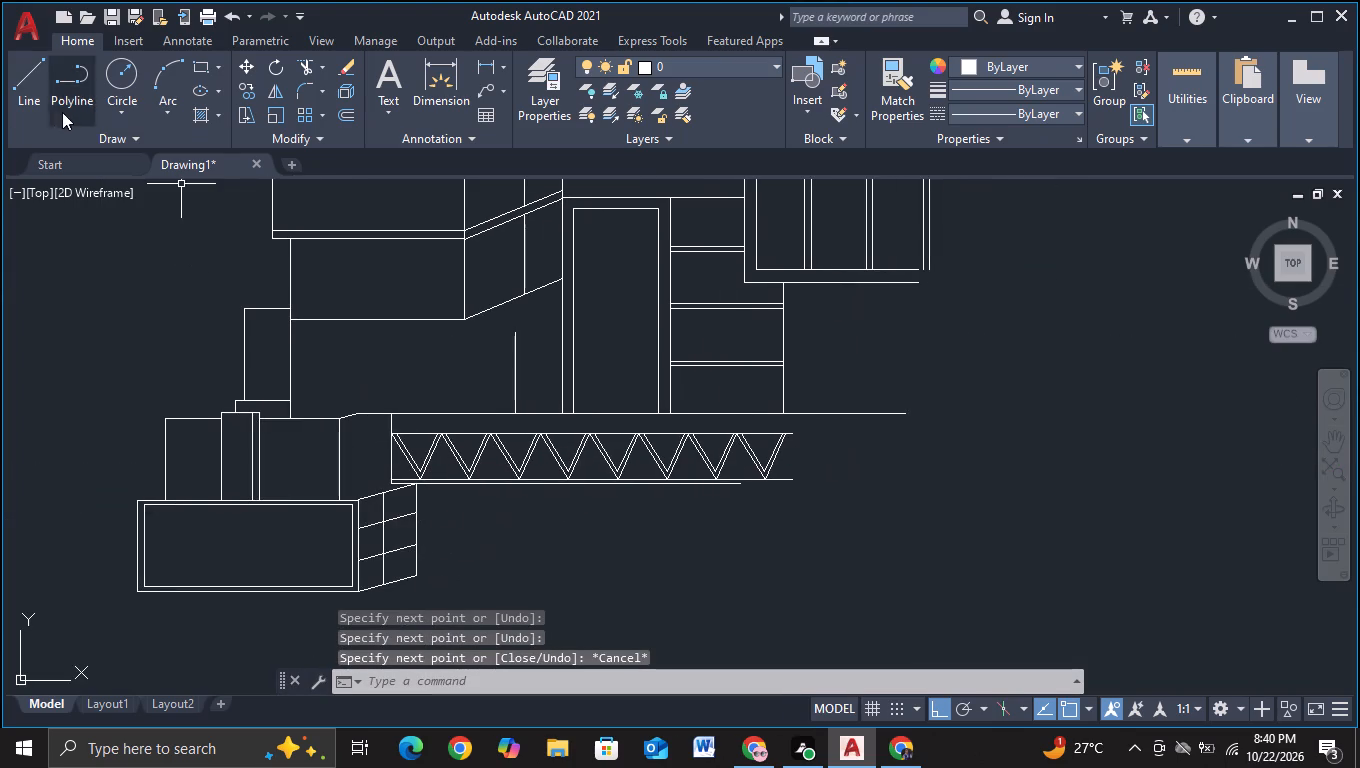
{"action": "left_click", "coordinate": [26, 102]}
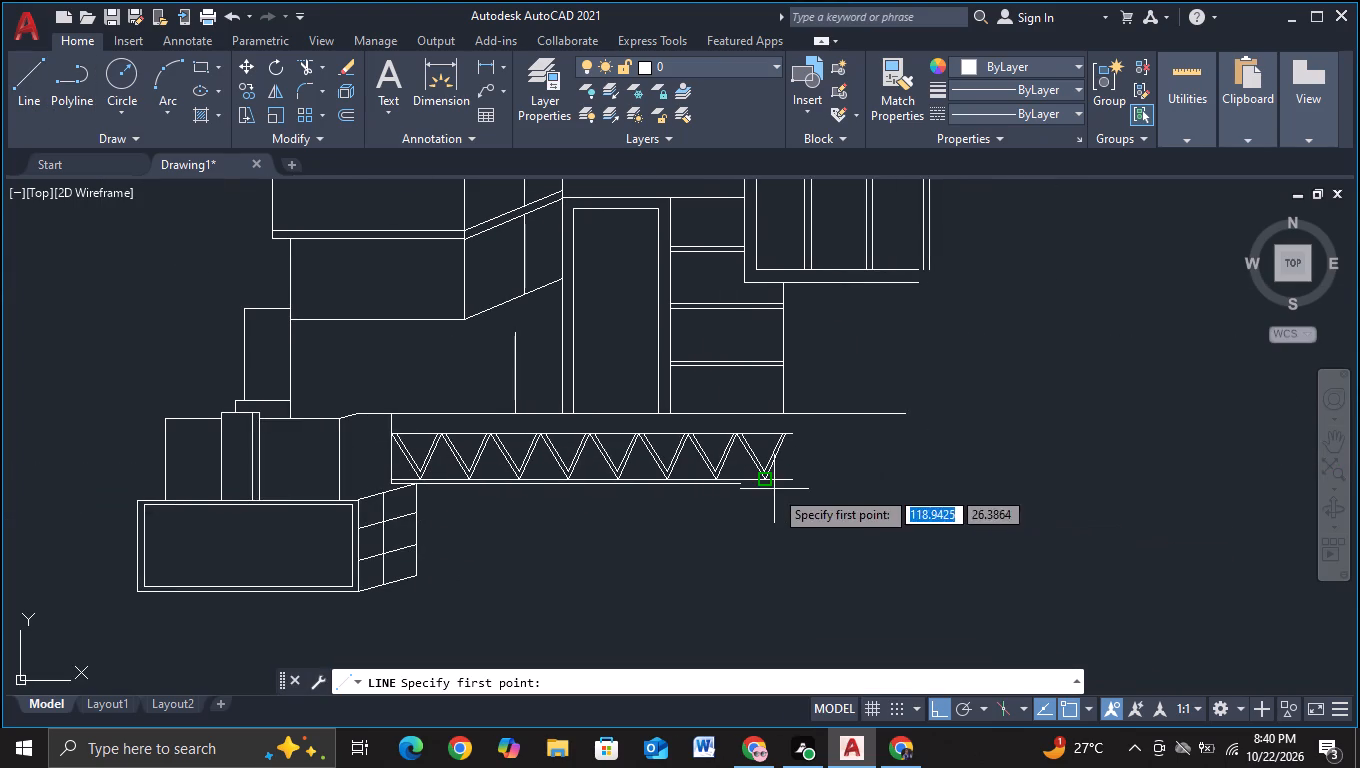
{"action": "left_click", "coordinate": [737, 490]}
{"action": "scroll", "coordinate": [810, 488], "scroll_direction": "up", "scroll_amount": 1}
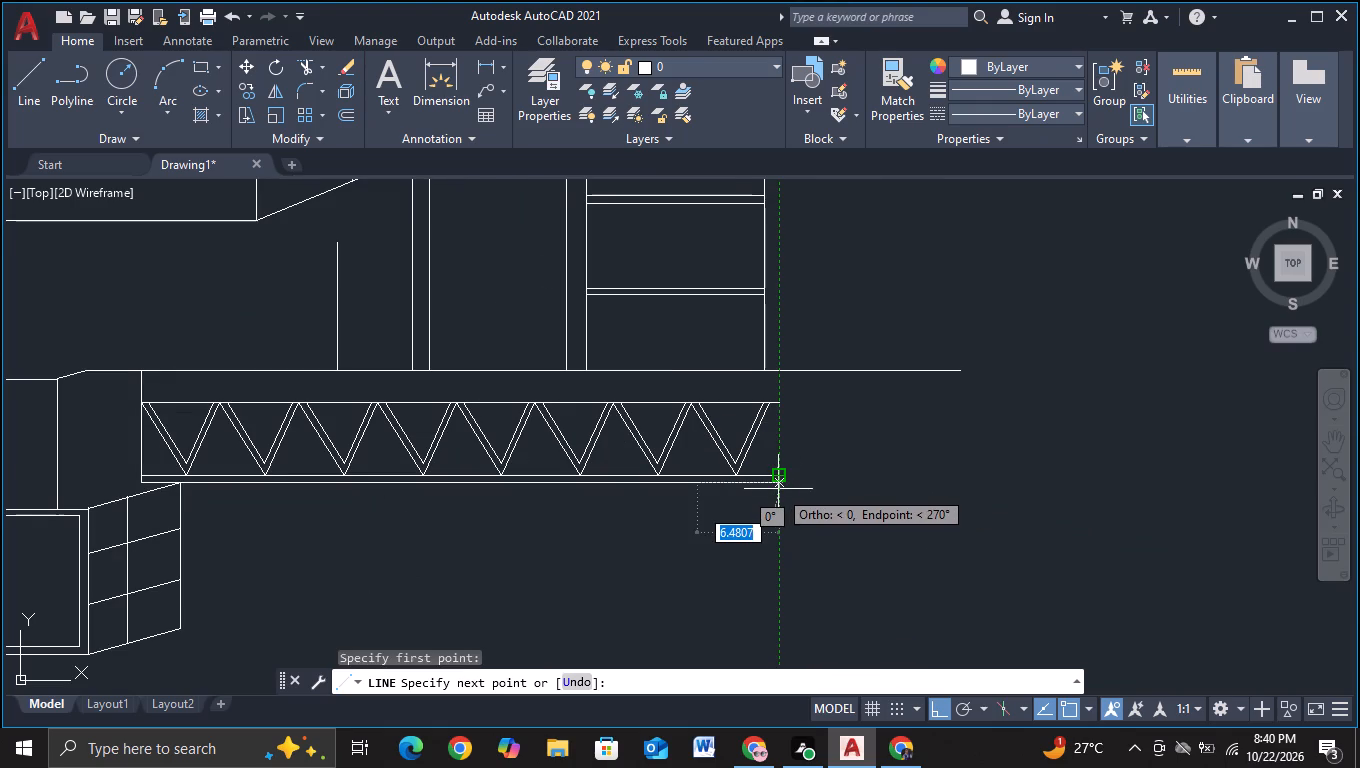
{"action": "left_click", "coordinate": [778, 488]}
{"action": "left_click", "coordinate": [778, 341]}
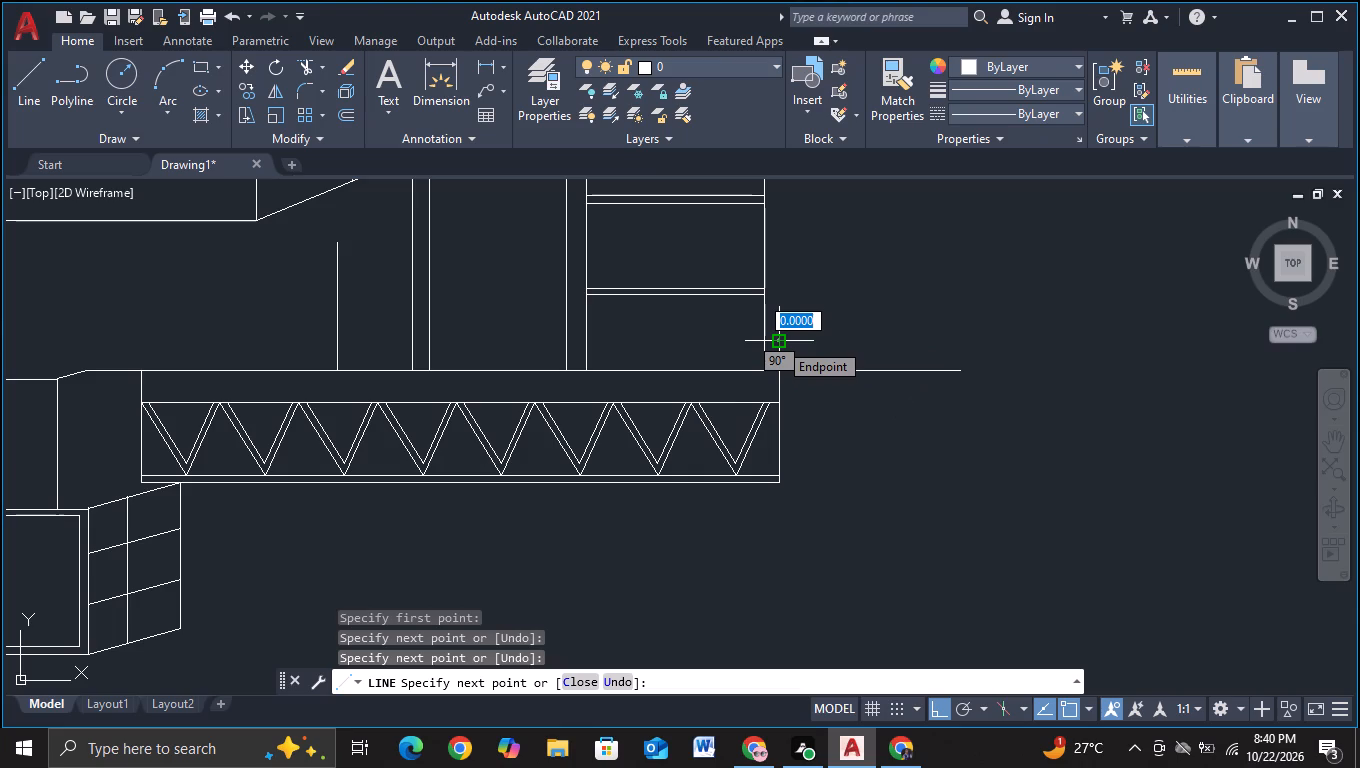
{"action": "key", "text": "Escape"}
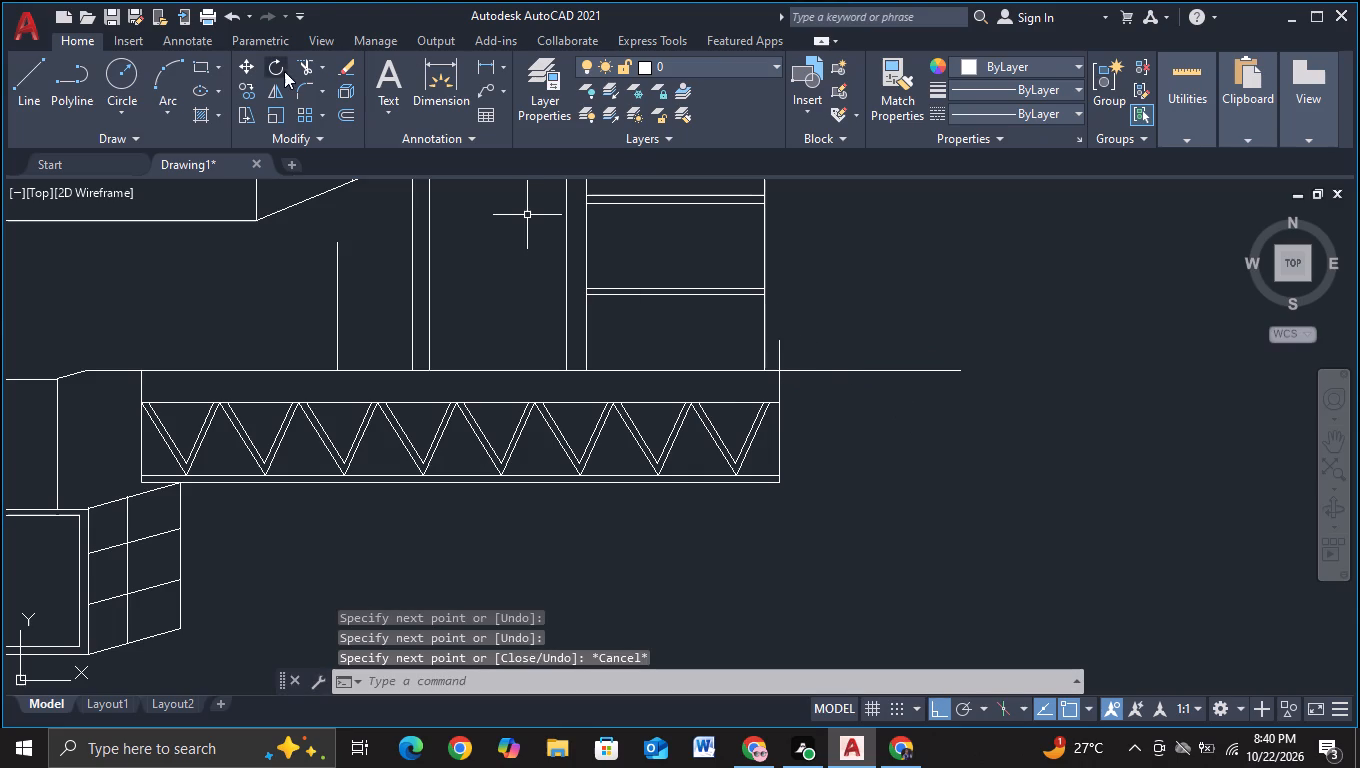
Trim the vertical and horizontal line ends projecting past the upper-right corner of the truss band.
{"action": "left_click", "coordinate": [297, 72]}
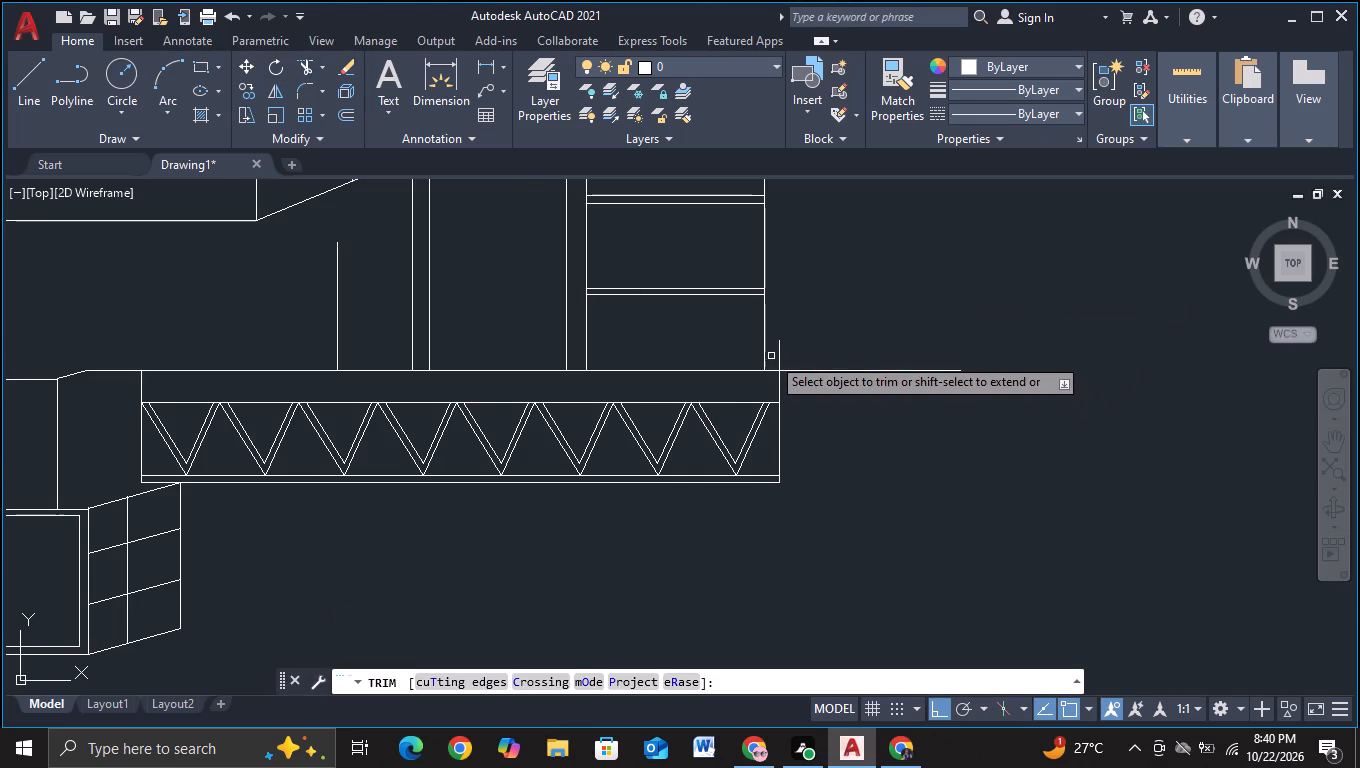
{"action": "left_click", "coordinate": [771, 356]}
{"action": "left_click_drag", "start_coordinate": [864, 381], "coordinate": [871, 399]}
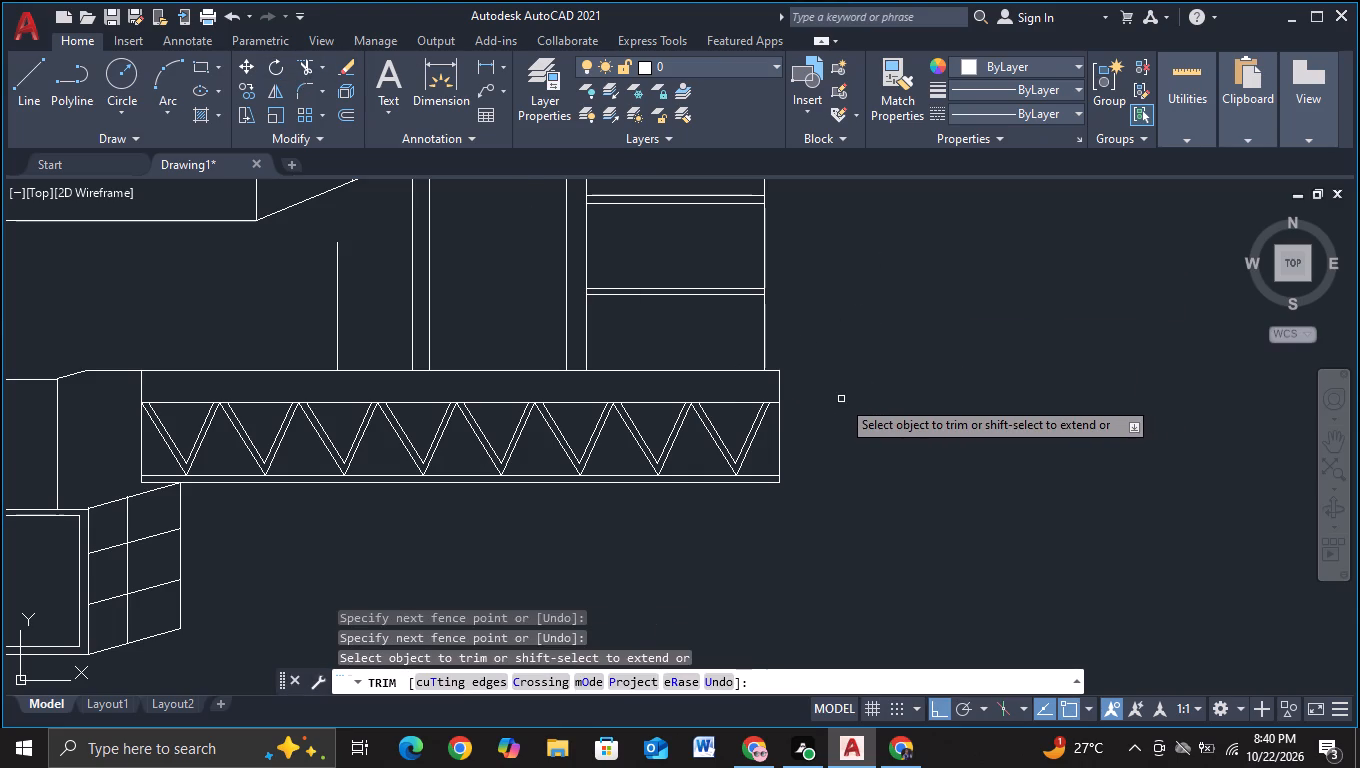
{"action": "key", "text": "Escape"}
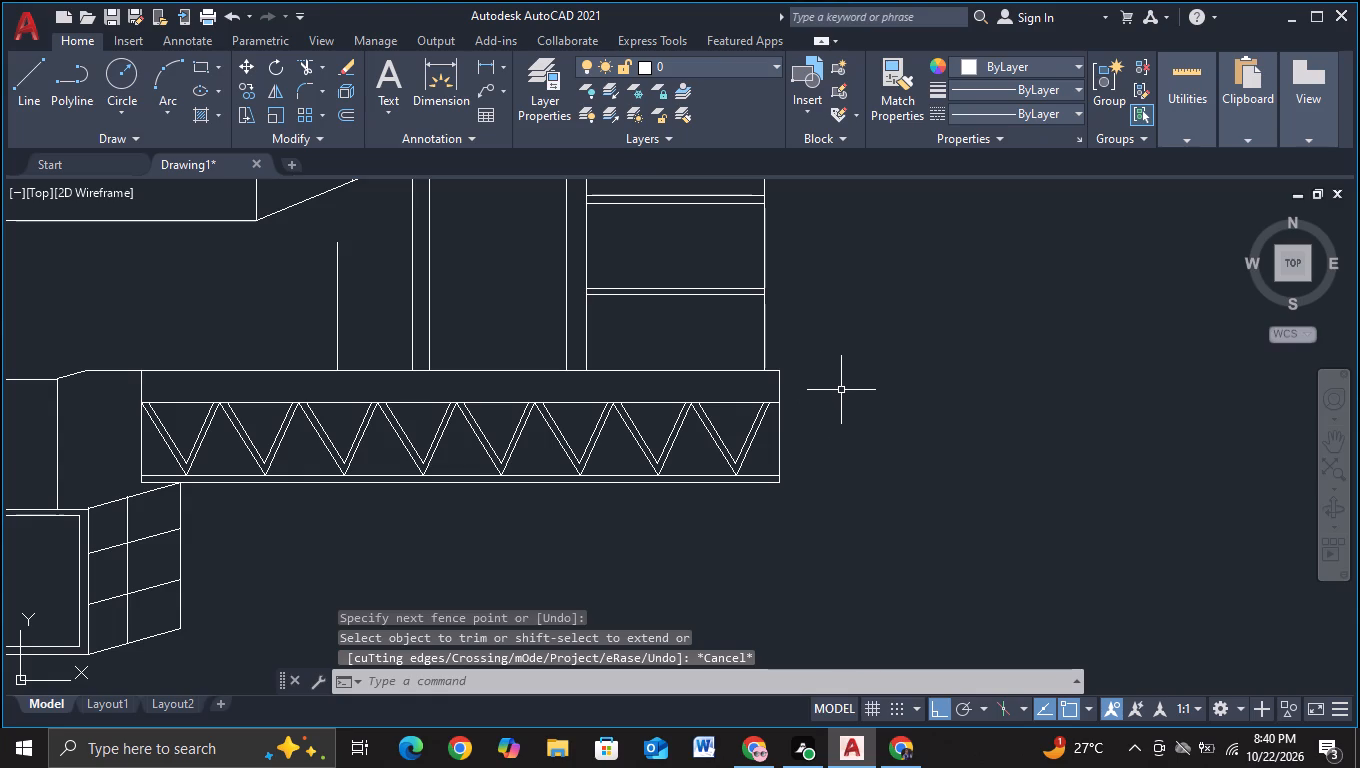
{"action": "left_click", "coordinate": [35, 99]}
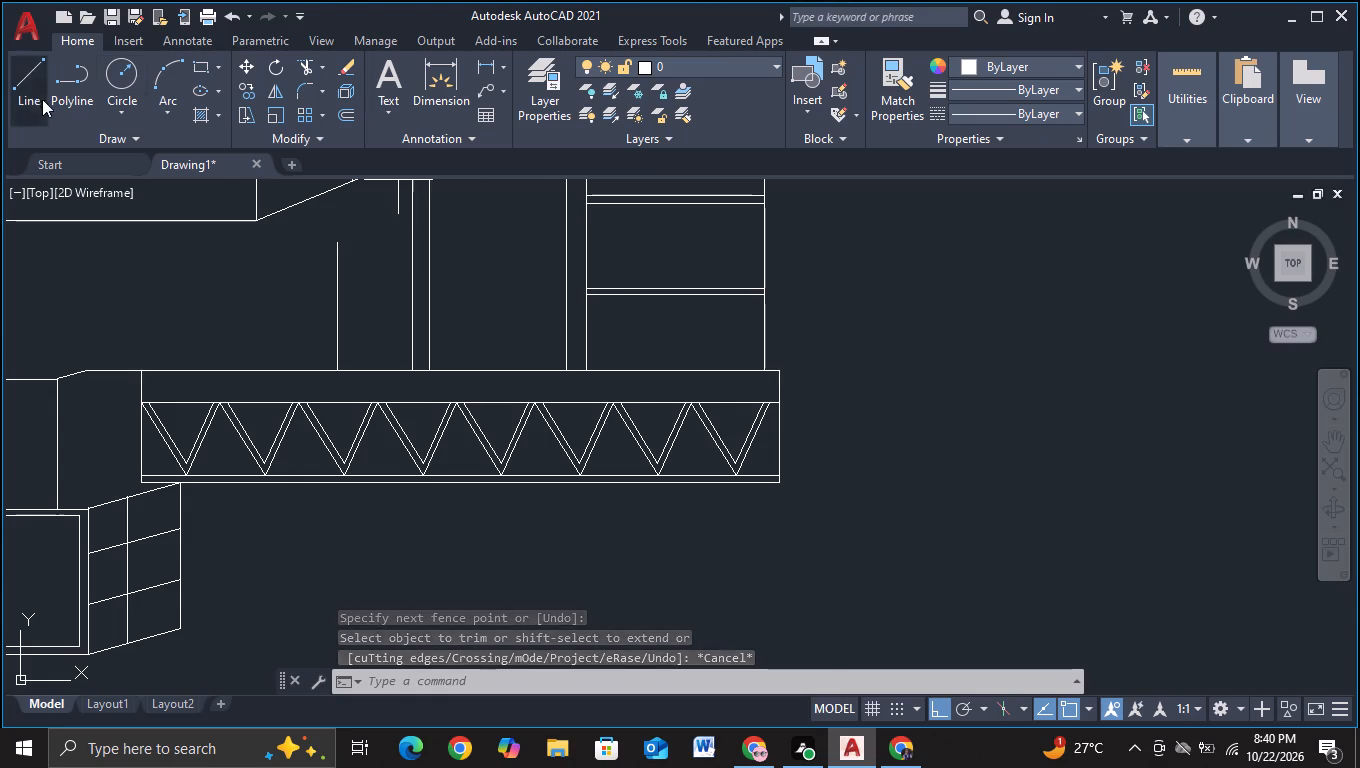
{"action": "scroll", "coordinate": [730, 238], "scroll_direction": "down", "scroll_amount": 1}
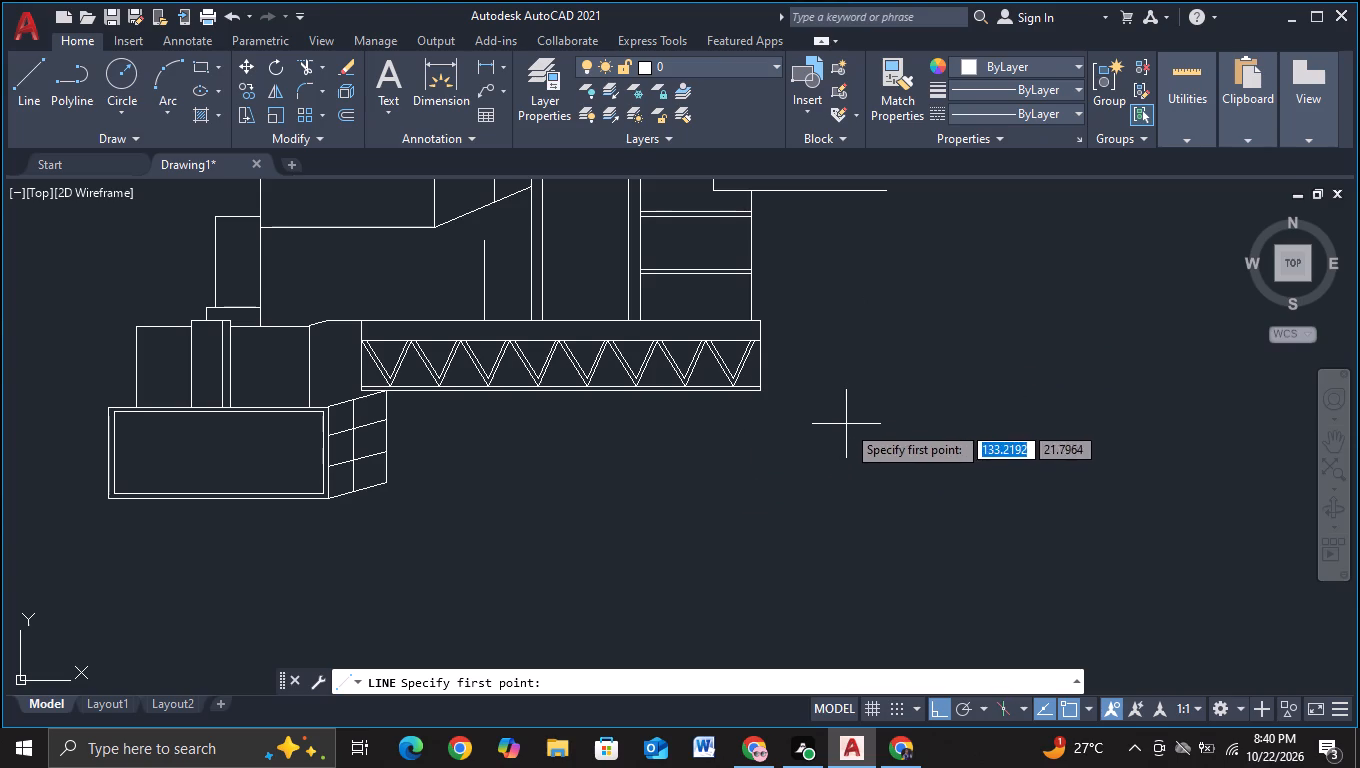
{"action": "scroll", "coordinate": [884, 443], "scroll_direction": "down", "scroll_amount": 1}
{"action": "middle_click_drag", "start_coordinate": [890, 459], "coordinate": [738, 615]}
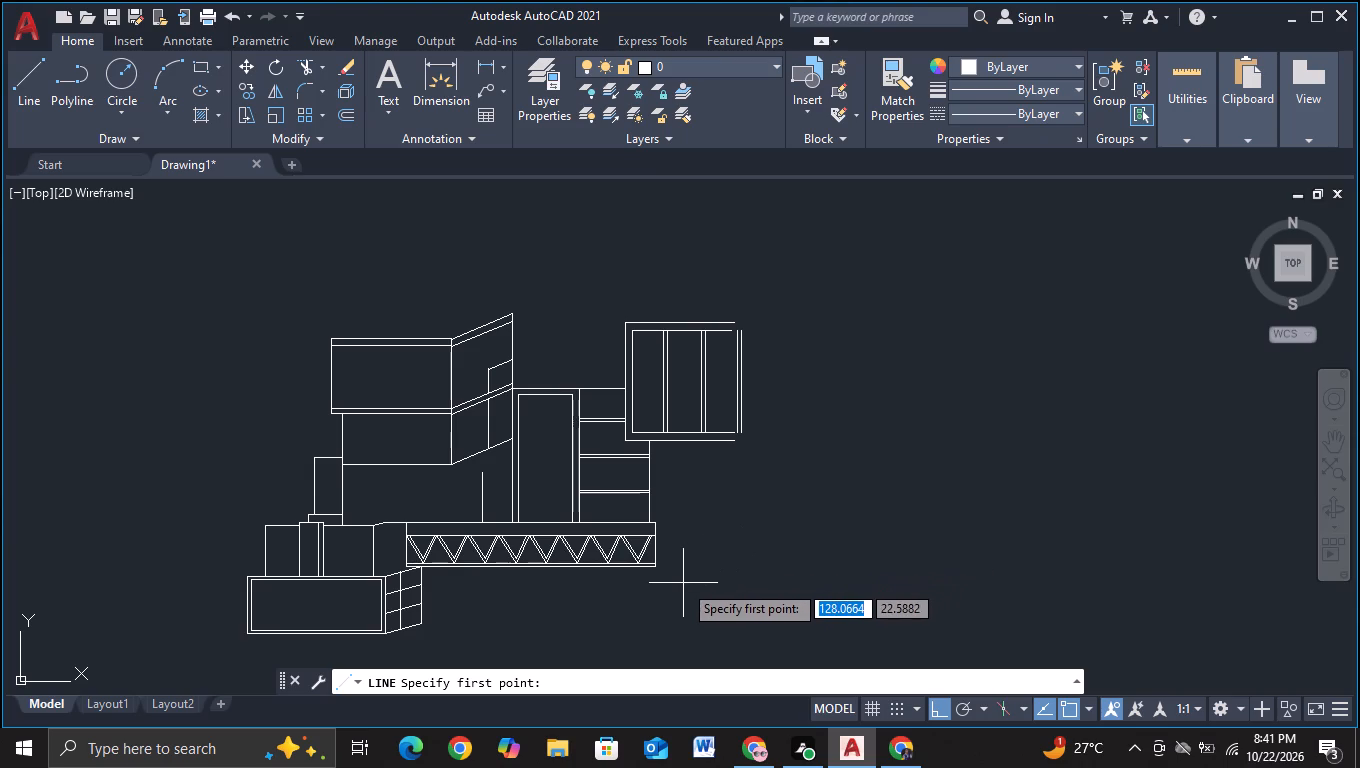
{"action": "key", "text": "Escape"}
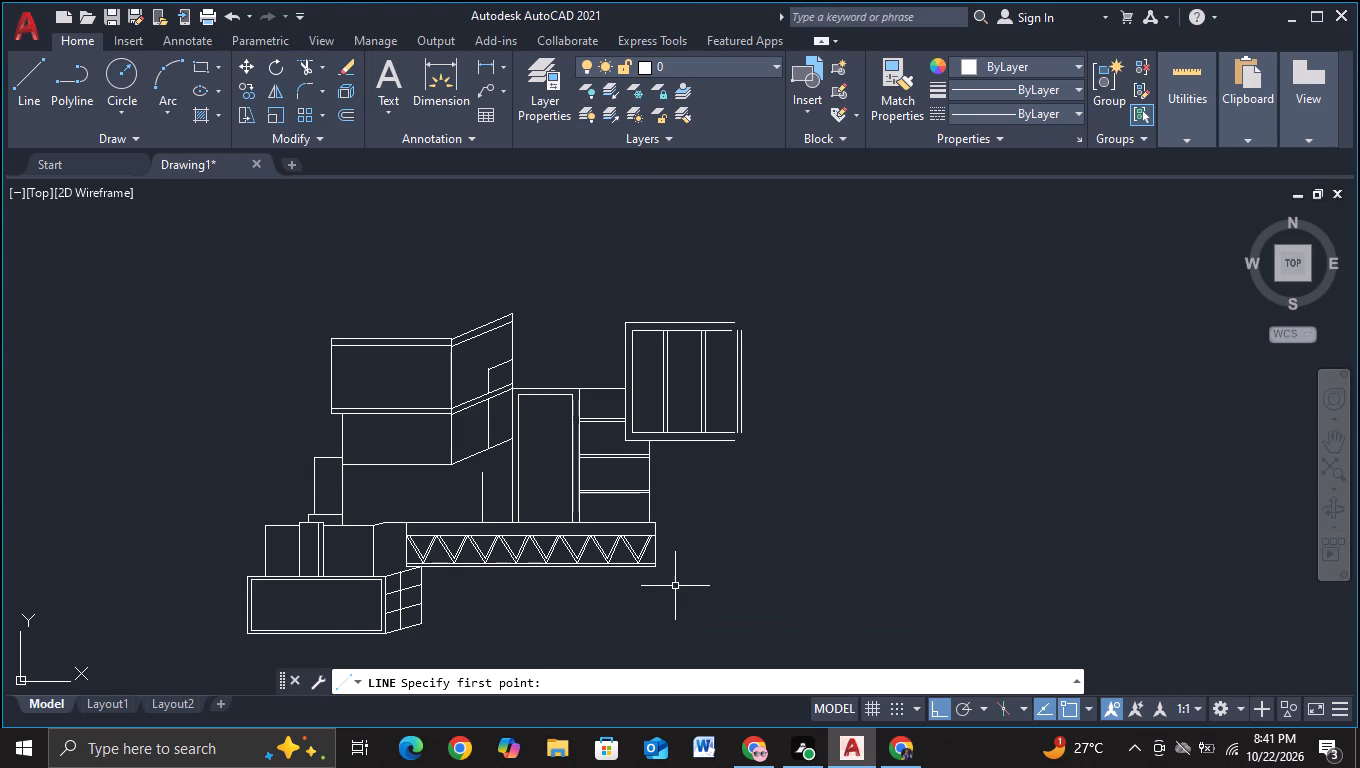
Draw a vertical line through the middle of the shelved panel, from just below the platform line to above the panel's top line.
{"action": "left_click", "coordinate": [25, 108]}
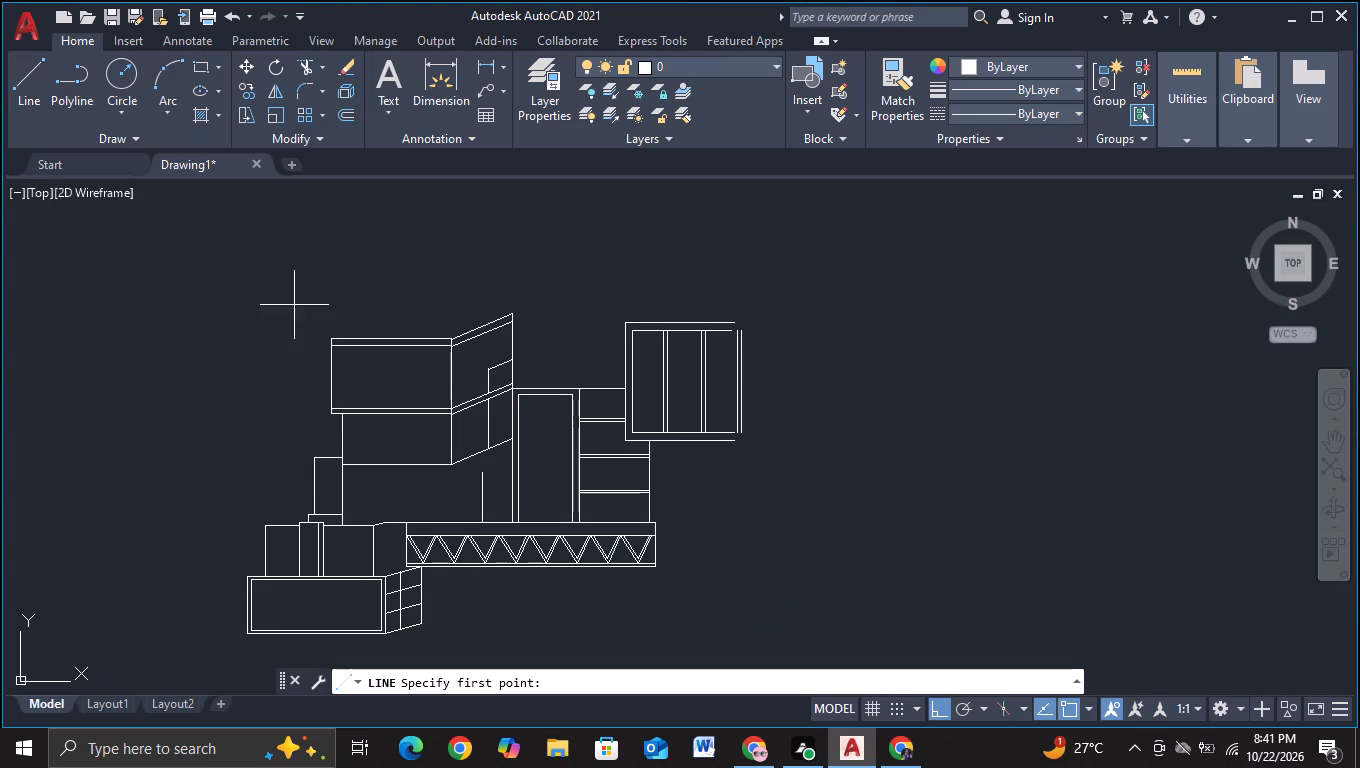
{"action": "scroll", "coordinate": [539, 400], "scroll_direction": "up", "scroll_amount": 2}
{"action": "middle_click_drag", "start_coordinate": [715, 621], "coordinate": [627, 455]}
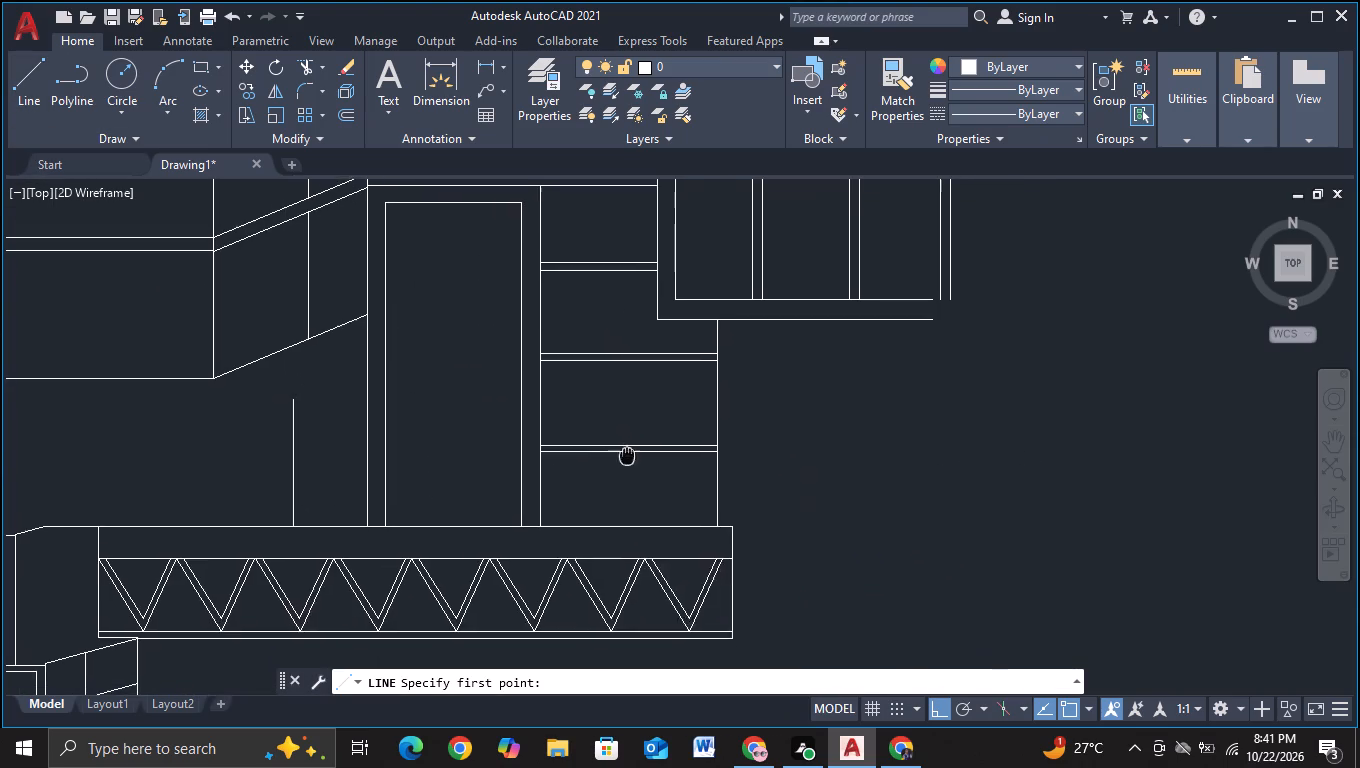
{"action": "left_click", "coordinate": [622, 540]}
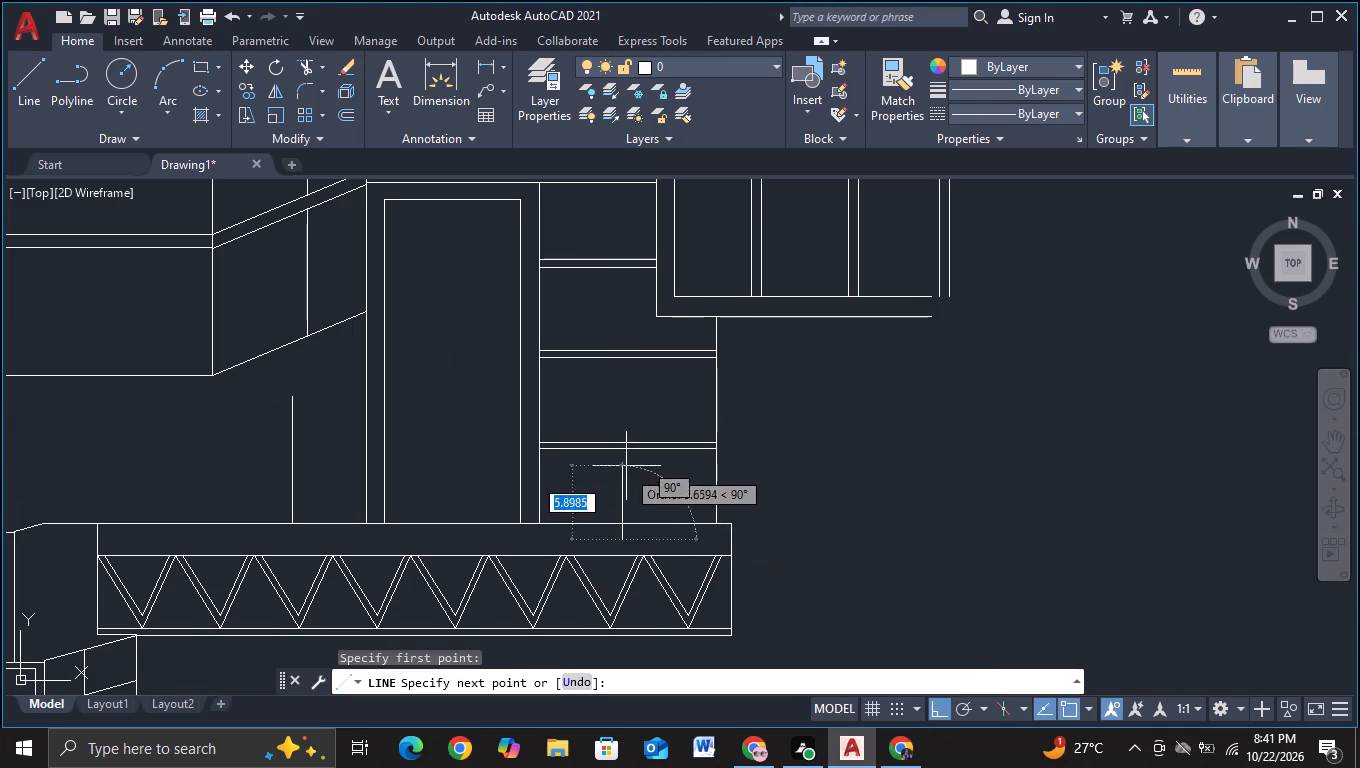
{"action": "middle_click_drag", "start_coordinate": [627, 353], "coordinate": [652, 550]}
{"action": "left_click", "coordinate": [628, 314]}
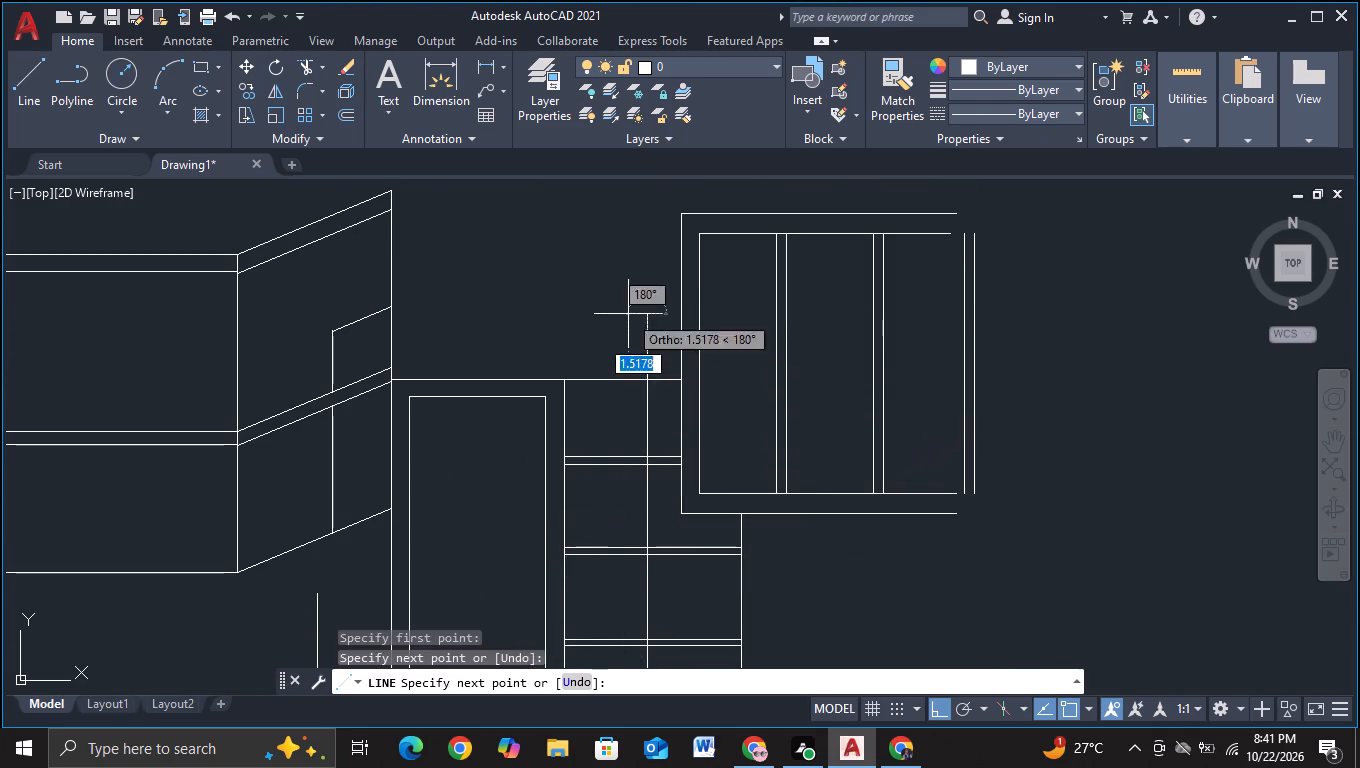
{"action": "key", "text": "Escape"}
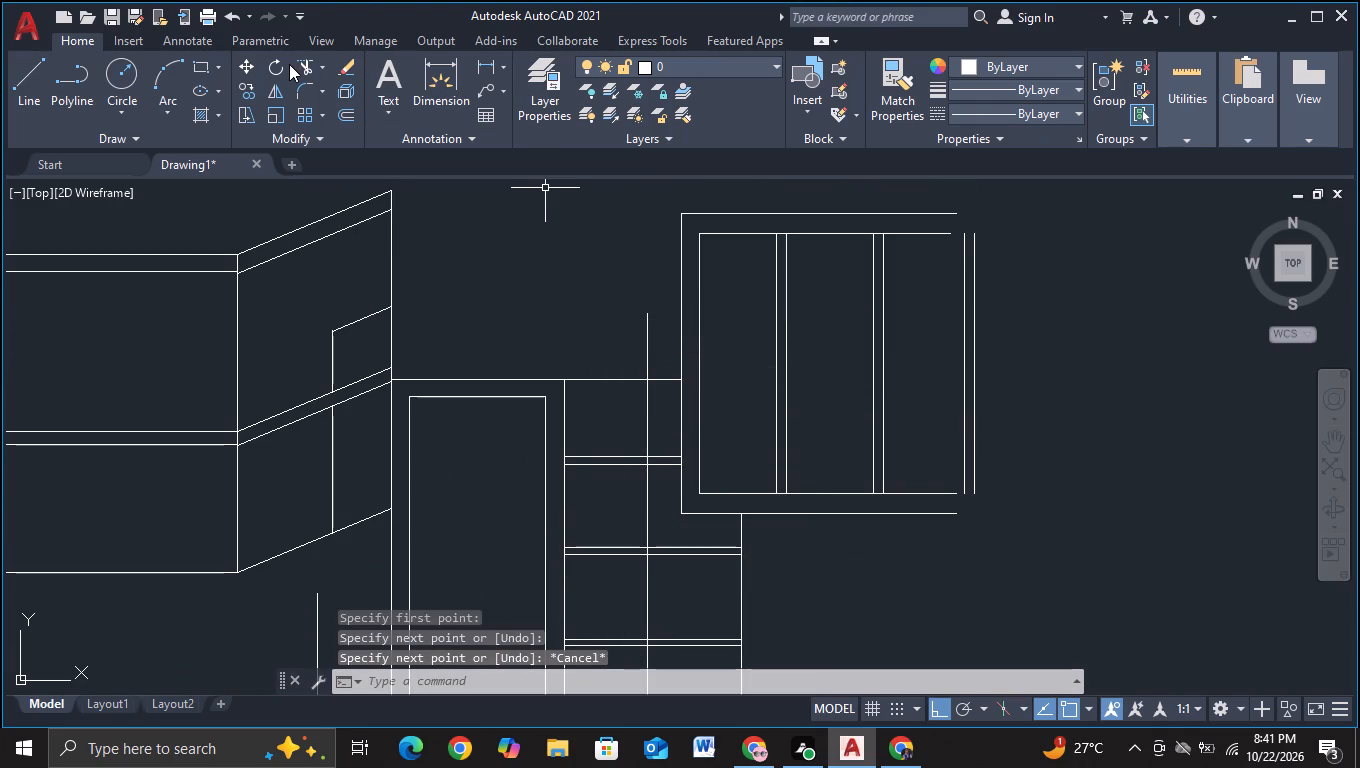
Trim the panel's new vertical divider where it projects above the top line and below the platform line.
{"action": "left_click", "coordinate": [296, 65]}
{"action": "left_click_drag", "start_coordinate": [661, 341], "coordinate": [639, 341]}
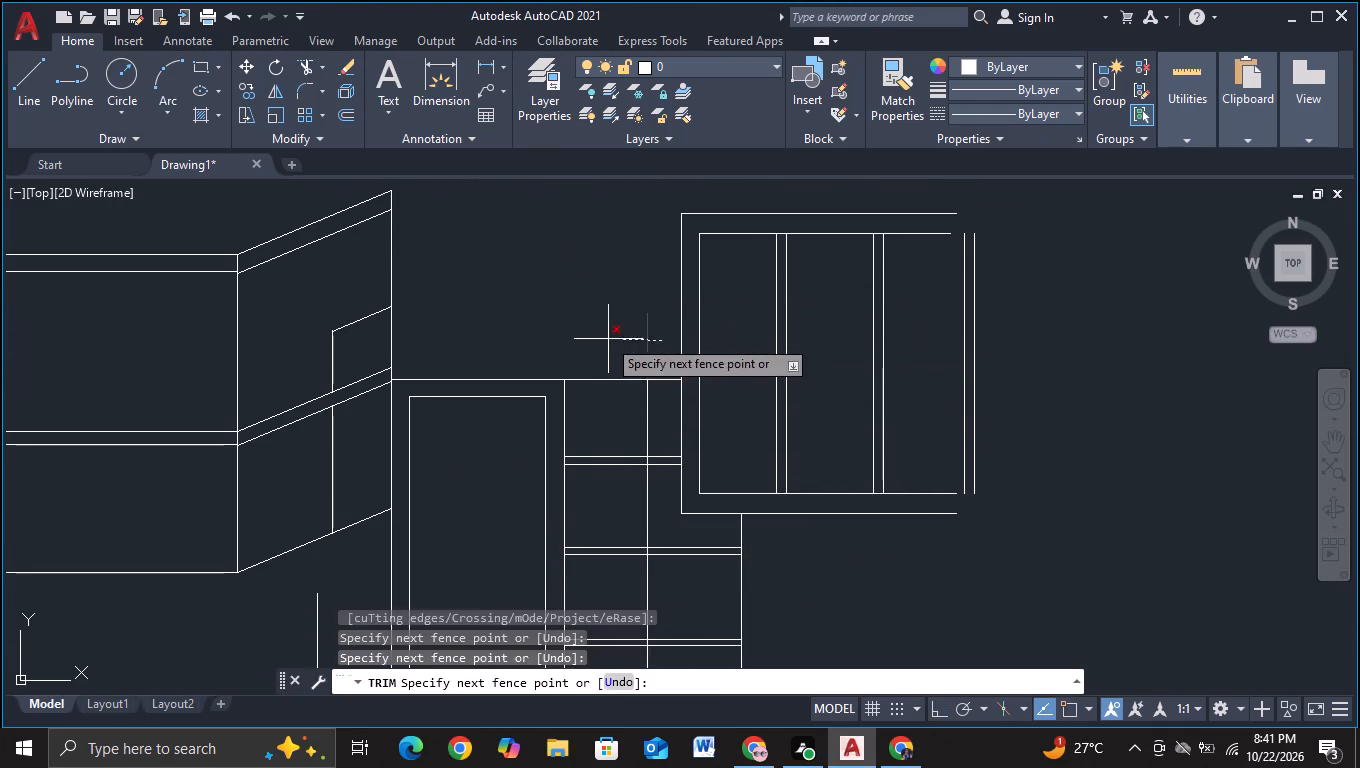
{"action": "left_click", "coordinate": [607, 338]}
{"action": "scroll", "coordinate": [617, 531], "scroll_direction": "down", "scroll_amount": 1}
{"action": "middle_click_drag", "start_coordinate": [617, 531], "coordinate": [597, 280]}
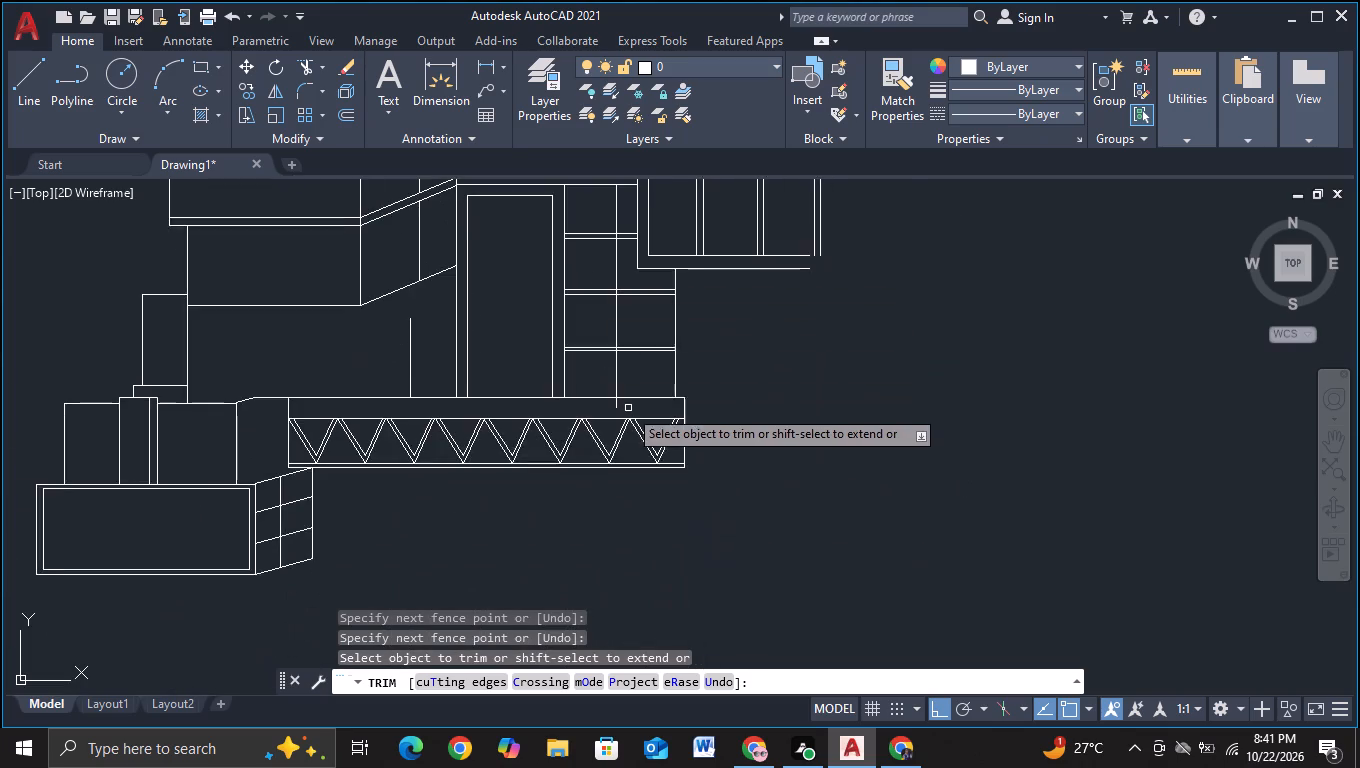
{"action": "scroll", "coordinate": [629, 410], "scroll_direction": "up", "scroll_amount": 1}
{"action": "left_click", "coordinate": [590, 403]}
{"action": "left_click", "coordinate": [613, 399]}
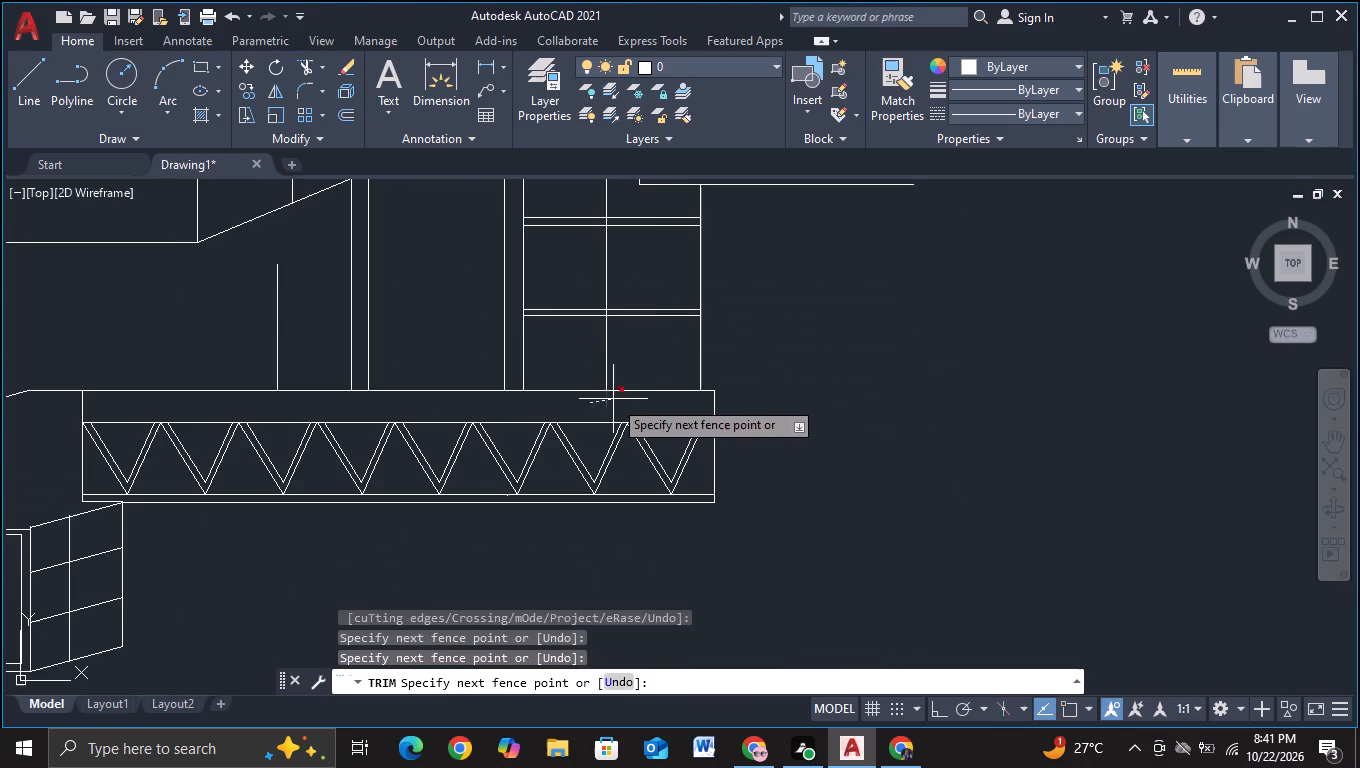
{"action": "scroll", "coordinate": [771, 403], "scroll_direction": "down", "scroll_amount": 1}
{"action": "middle_click_drag", "start_coordinate": [772, 403], "coordinate": [708, 542]}
{"action": "key", "text": "Escape"}
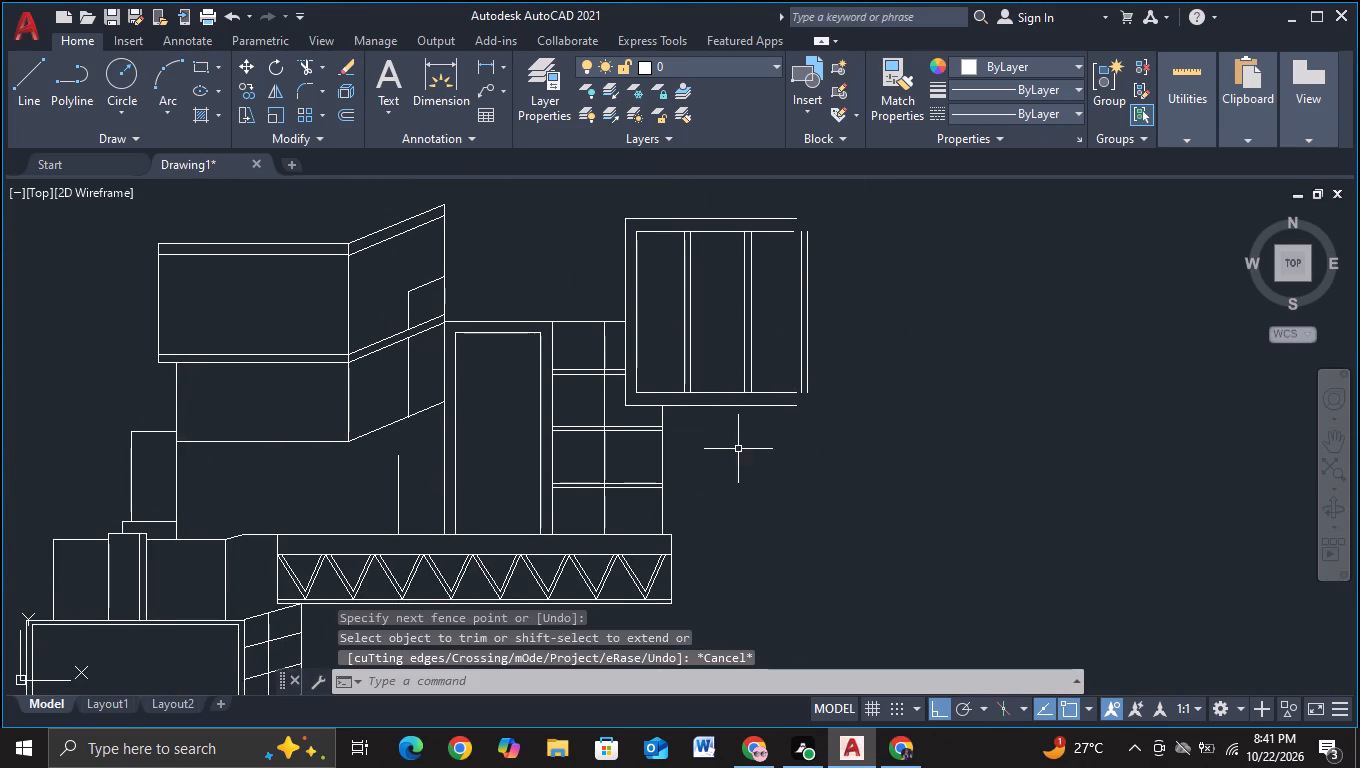
Close the window frame's outer top-right corner by extending its top line to the outer right vertical and joining down to it.
{"action": "middle_click_drag", "start_coordinate": [739, 444], "coordinate": [732, 490]}
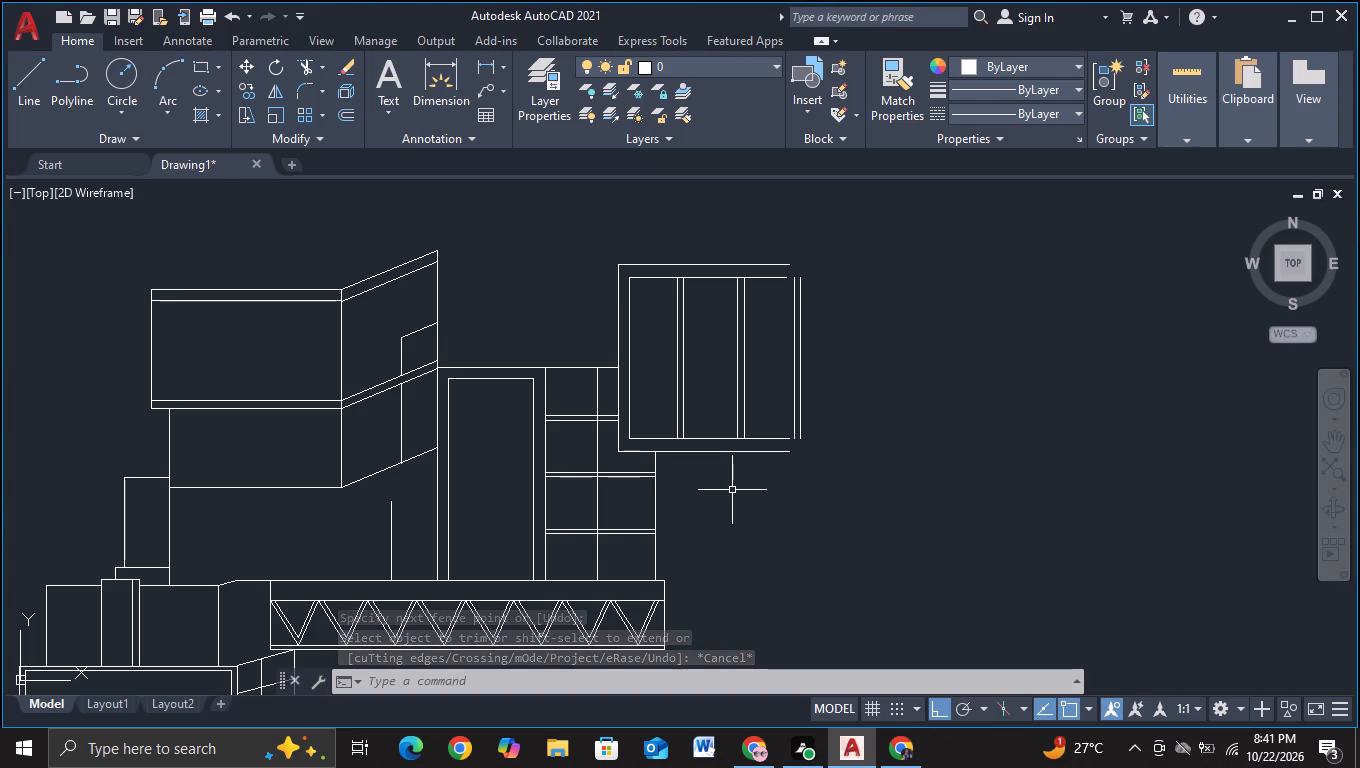
{"action": "left_click", "coordinate": [33, 84]}
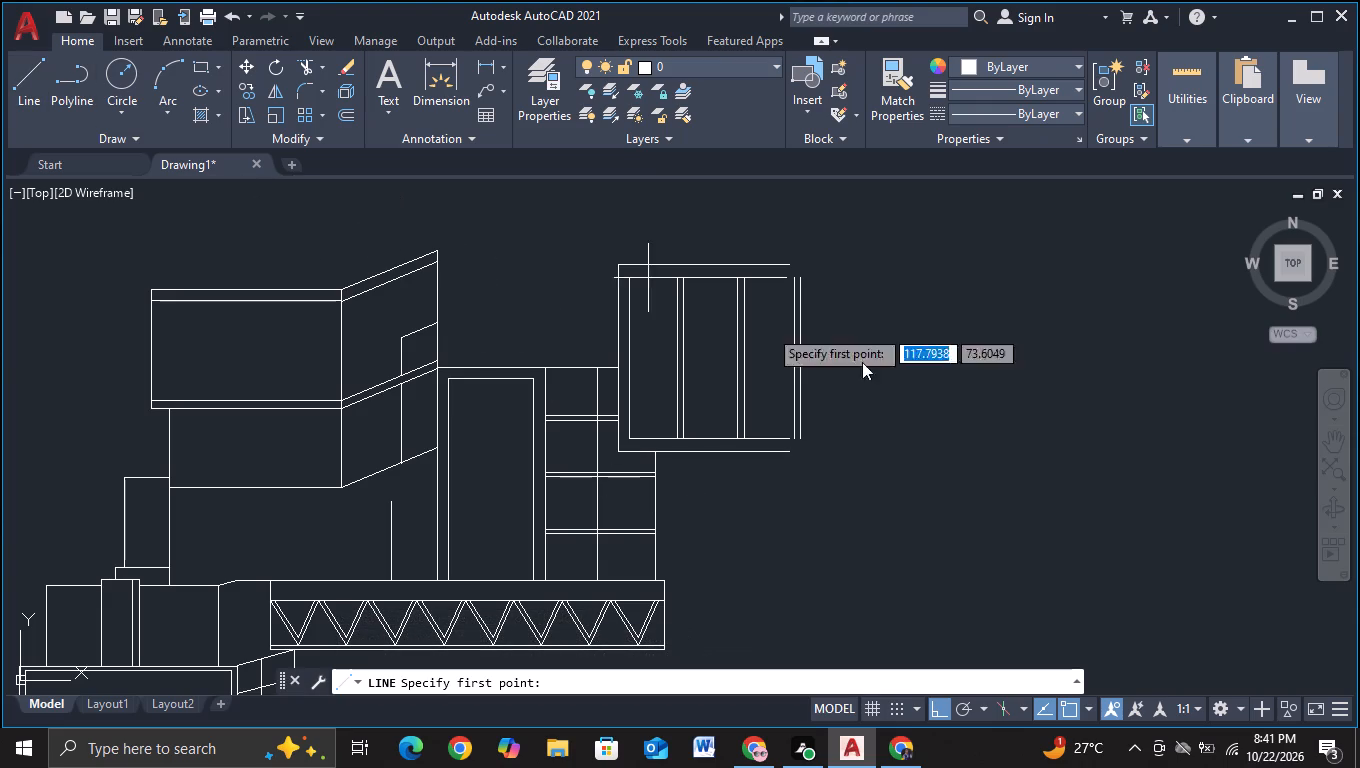
{"action": "left_click", "coordinate": [787, 265]}
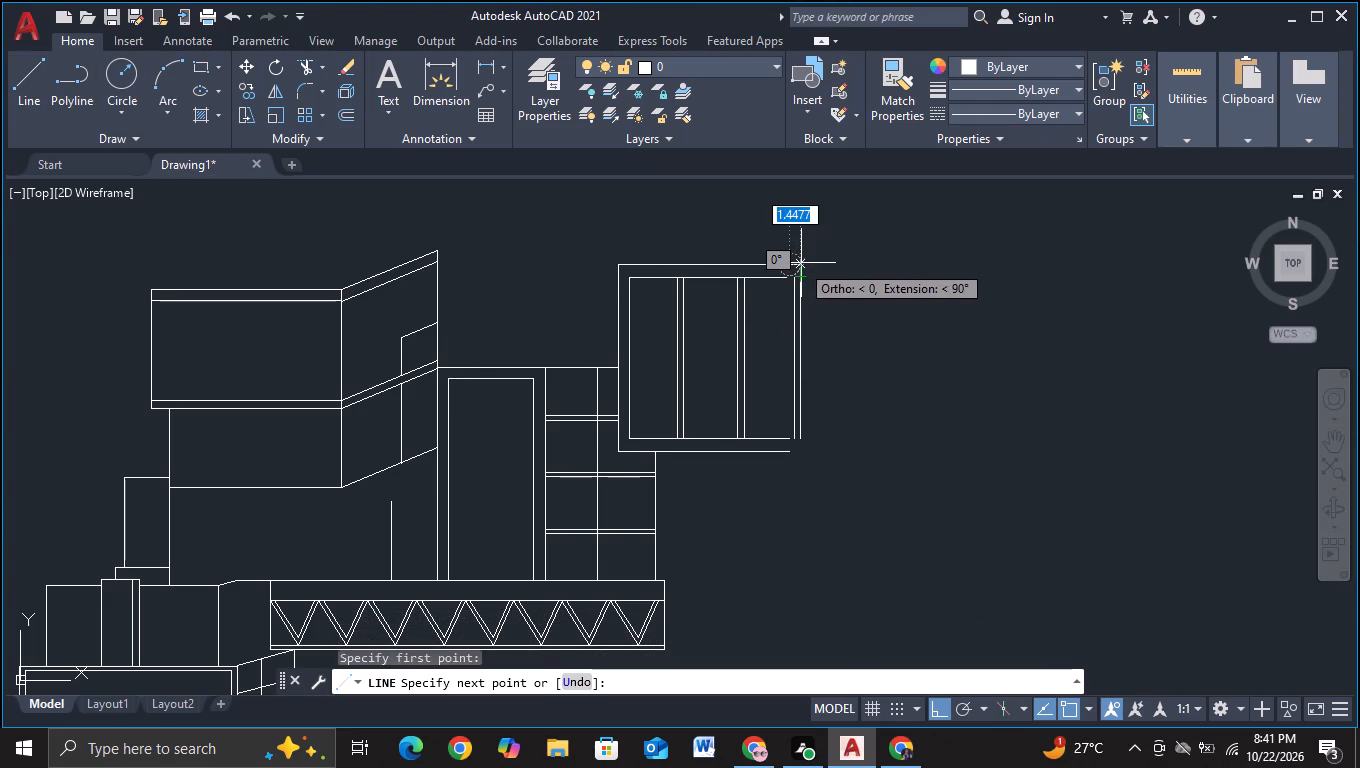
{"action": "left_click", "coordinate": [801, 263]}
{"action": "left_click", "coordinate": [806, 285]}
{"action": "key", "text": "Escape"}
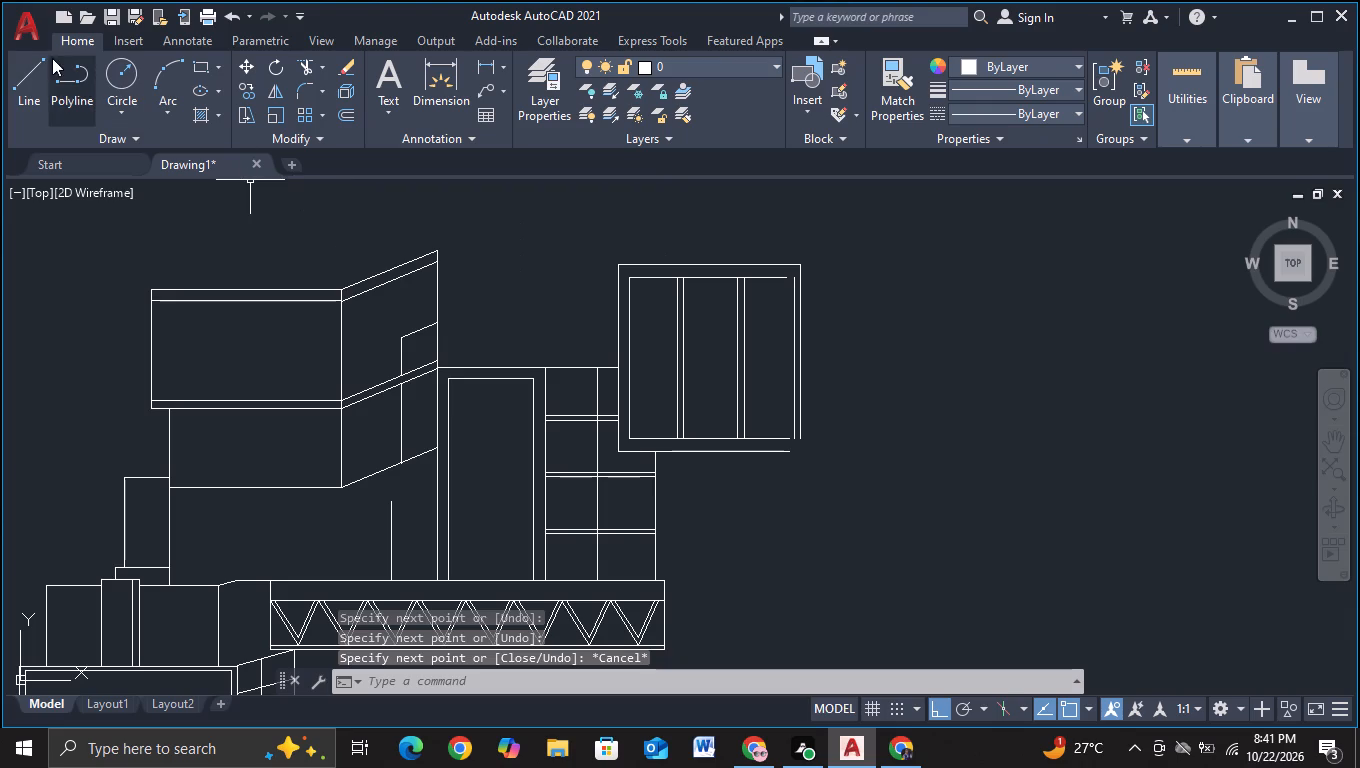
Draw a short line closing the gap at the window frame's inner top-right corner.
{"action": "left_click", "coordinate": [35, 88]}
{"action": "scroll", "coordinate": [954, 234], "scroll_direction": "up", "scroll_amount": 2}
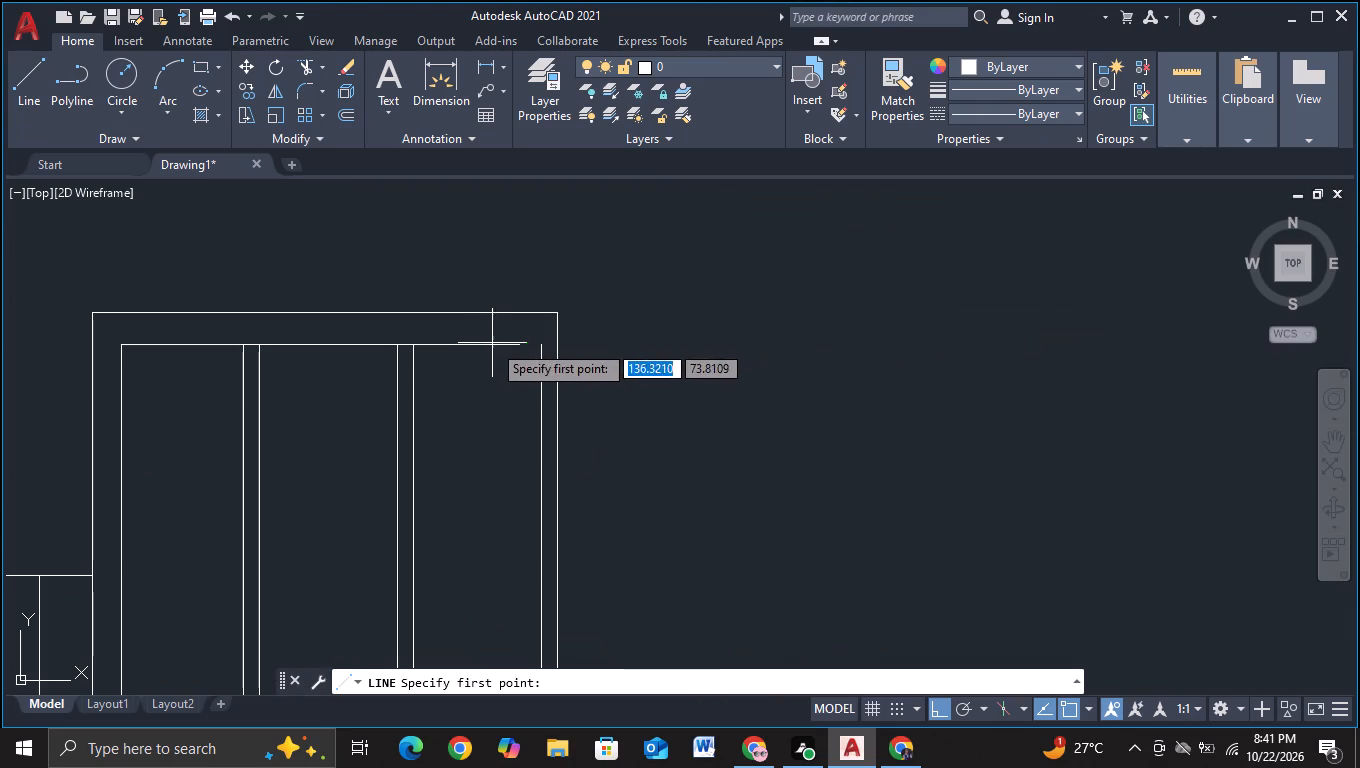
{"action": "left_click", "coordinate": [504, 348]}
{"action": "left_click", "coordinate": [539, 349]}
{"action": "key", "text": "Escape"}
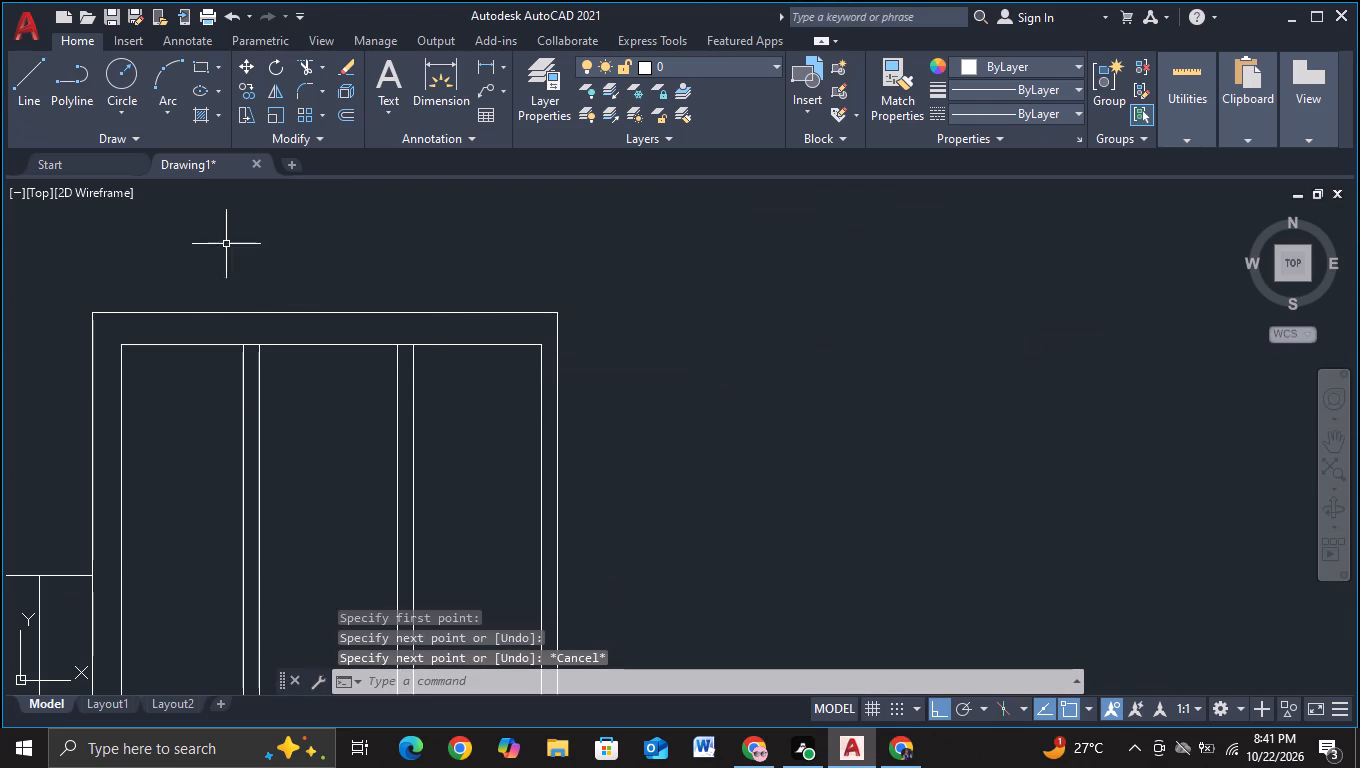
Draw a short line closing the gap at the window frame's inner bottom-right corner.
{"action": "scroll", "coordinate": [478, 305], "scroll_direction": "down", "scroll_amount": 2}
{"action": "middle_click_drag", "start_coordinate": [582, 380], "coordinate": [638, 242]}
{"action": "left_click", "coordinate": [34, 95]}
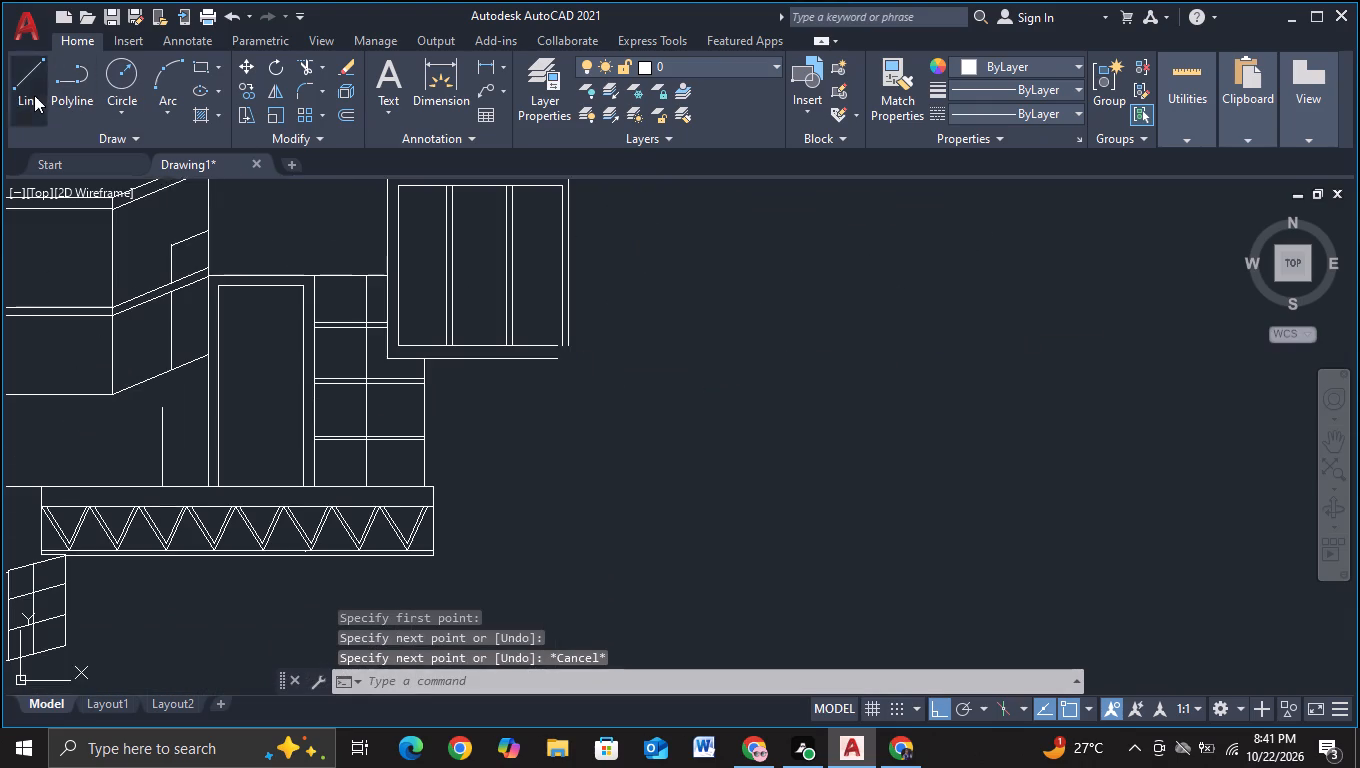
{"action": "scroll", "coordinate": [535, 364], "scroll_direction": "up", "scroll_amount": 2}
{"action": "left_click", "coordinate": [575, 310]}
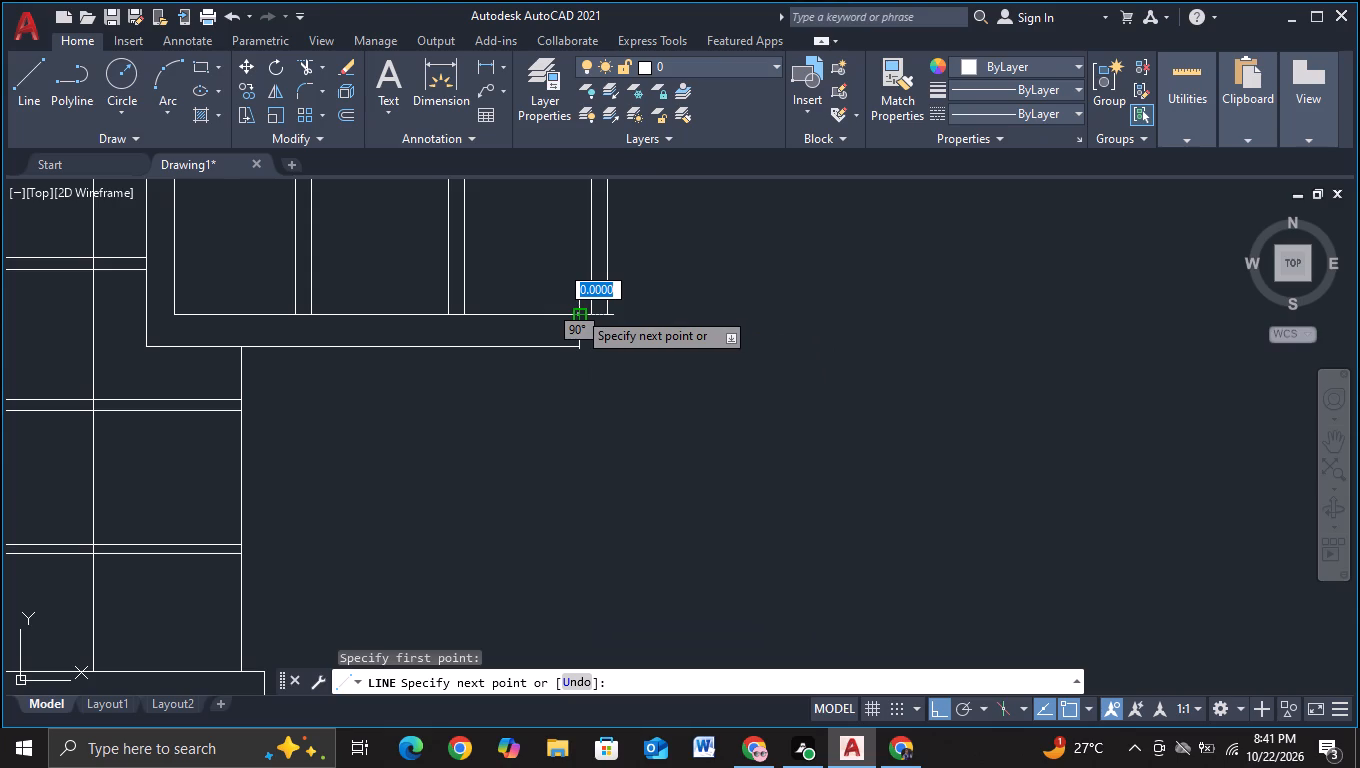
{"action": "left_click", "coordinate": [590, 308]}
{"action": "key", "text": "Escape"}
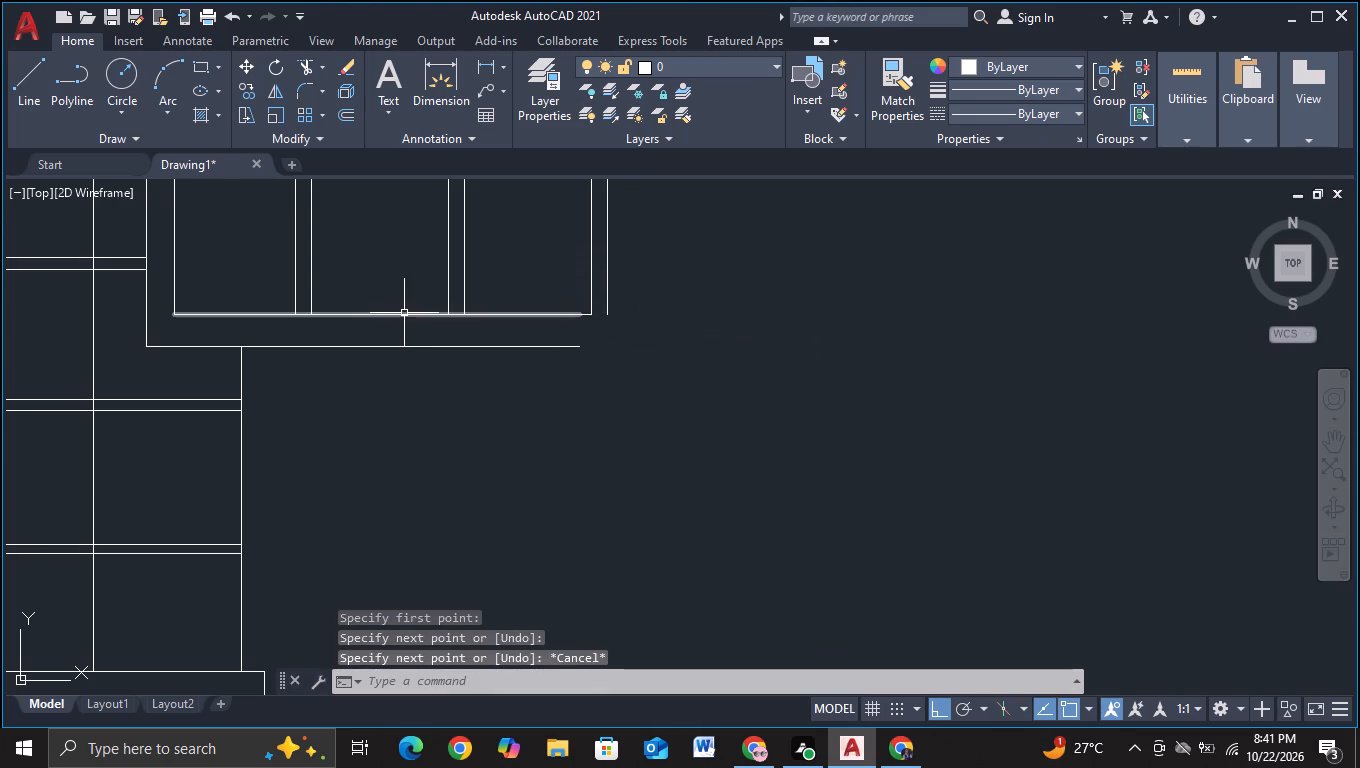
Close the window frame's outer bottom-right corner with a short horizontal line and a vertical line up to the outer right edge.
{"action": "left_click", "coordinate": [45, 112]}
{"action": "left_click", "coordinate": [572, 357]}
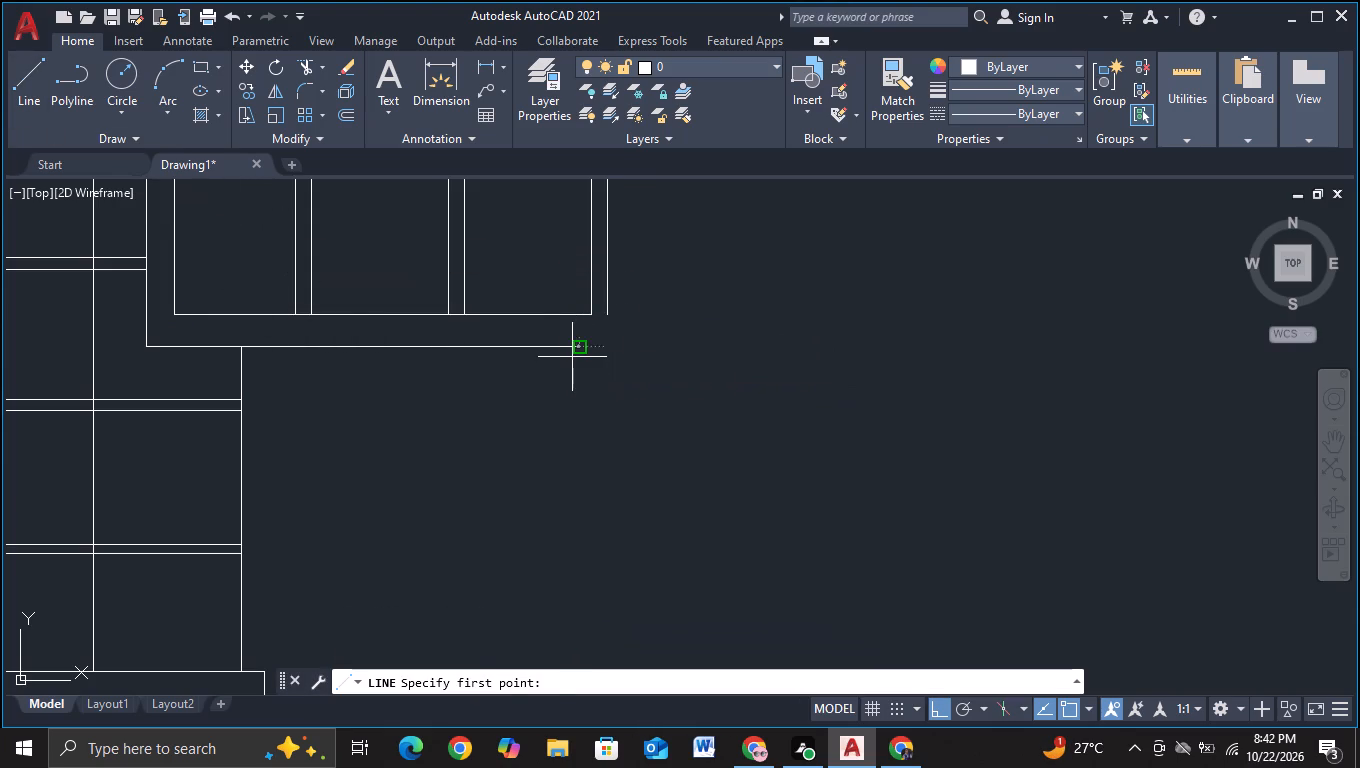
{"action": "left_click", "coordinate": [609, 345]}
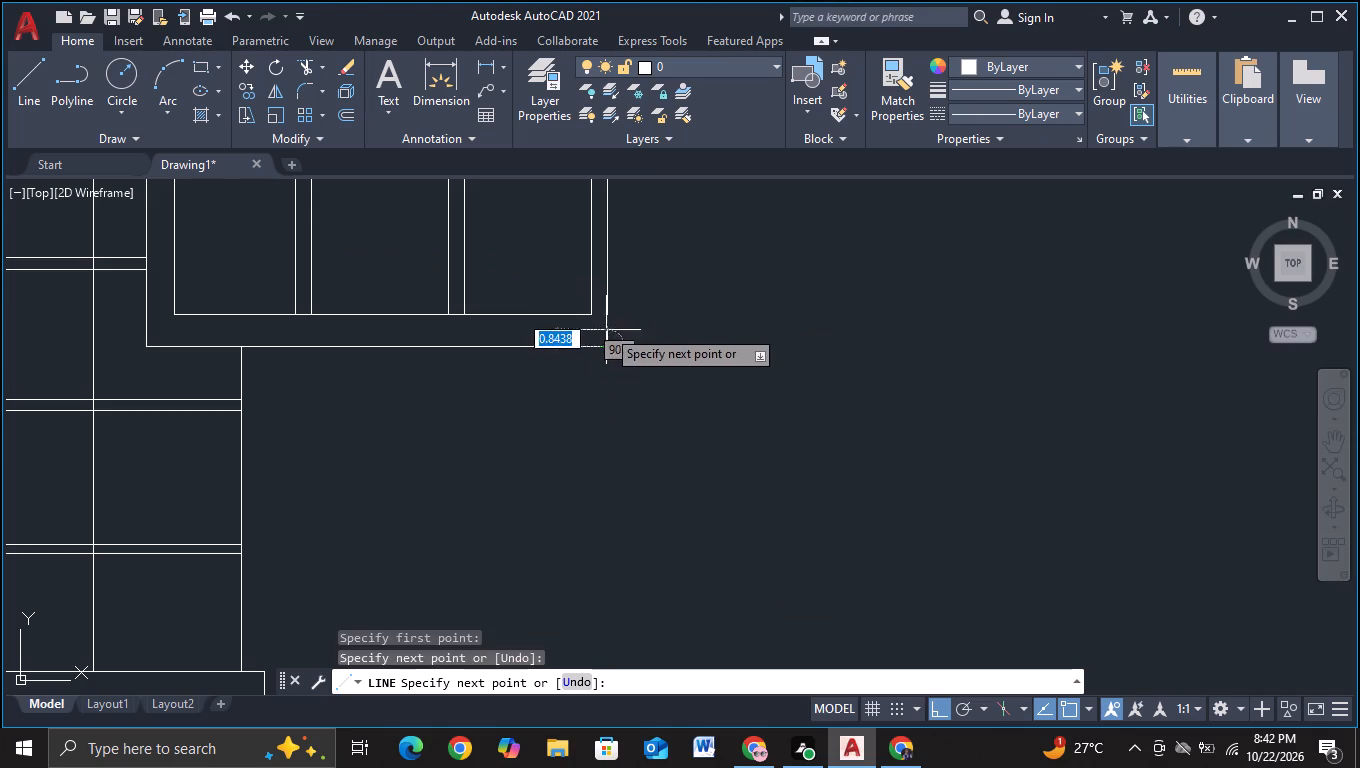
{"action": "left_click", "coordinate": [609, 317]}
{"action": "key", "text": "Escape"}
Draw a line from the window frame's outer top-right corner about 2.06 units up, continuing about 24 units to the right.
{"action": "scroll", "coordinate": [765, 387], "scroll_direction": "down", "scroll_amount": 2}
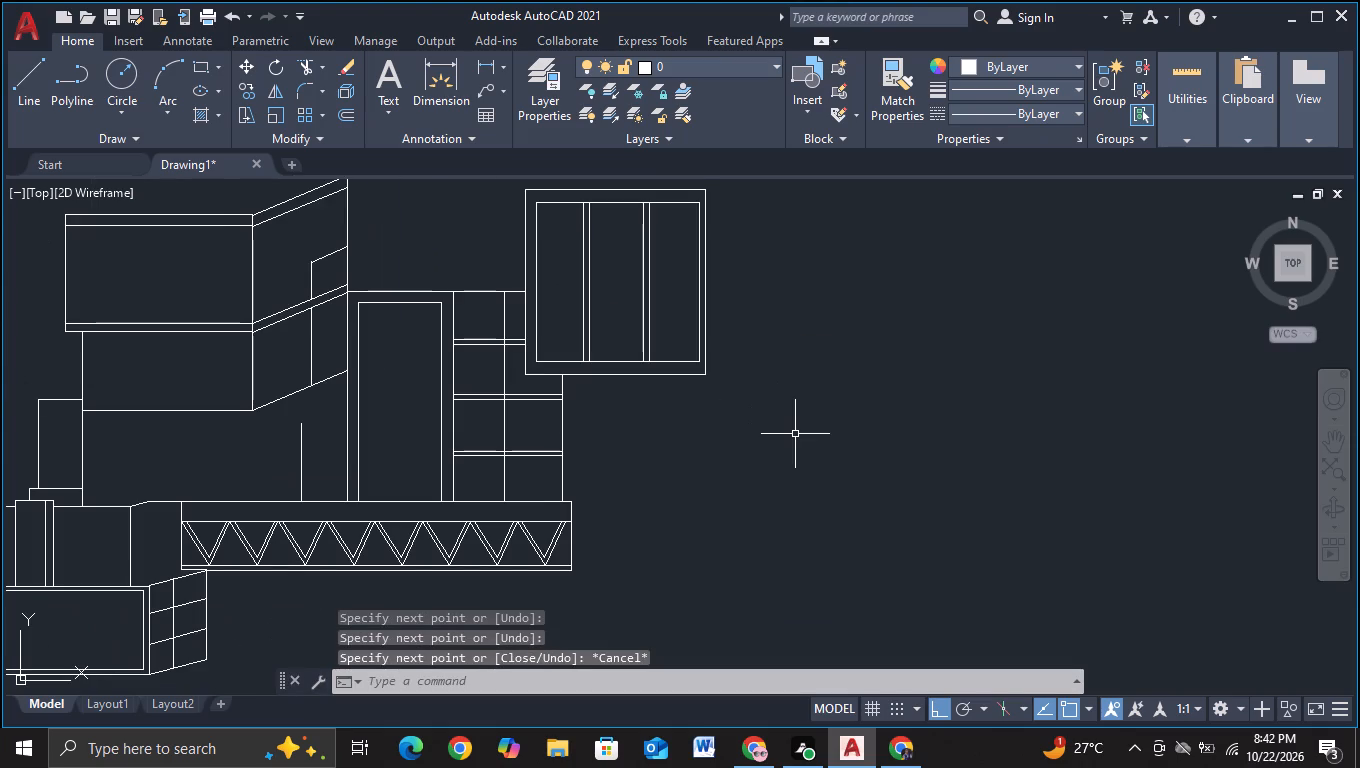
{"action": "middle_click_drag", "start_coordinate": [795, 434], "coordinate": [686, 488]}
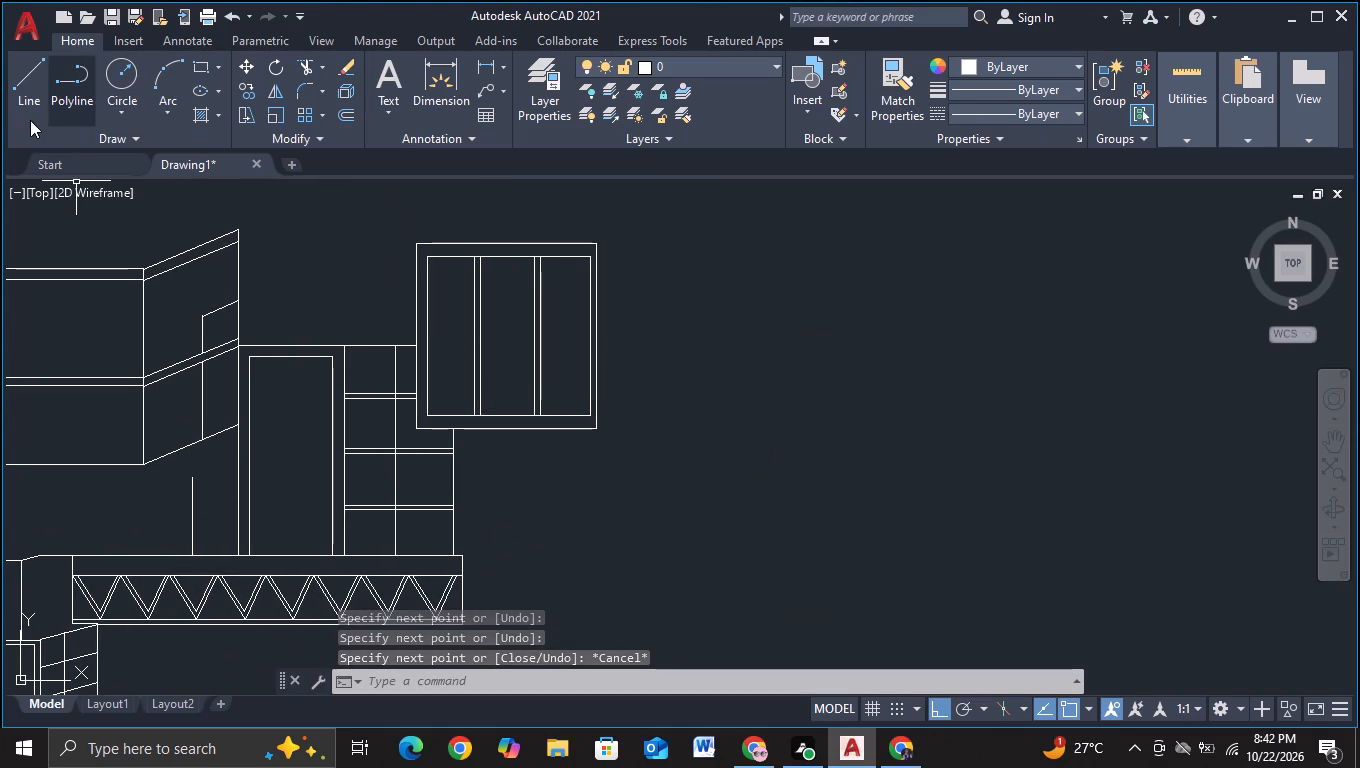
{"action": "left_click", "coordinate": [26, 120]}
{"action": "left_click", "coordinate": [605, 242]}
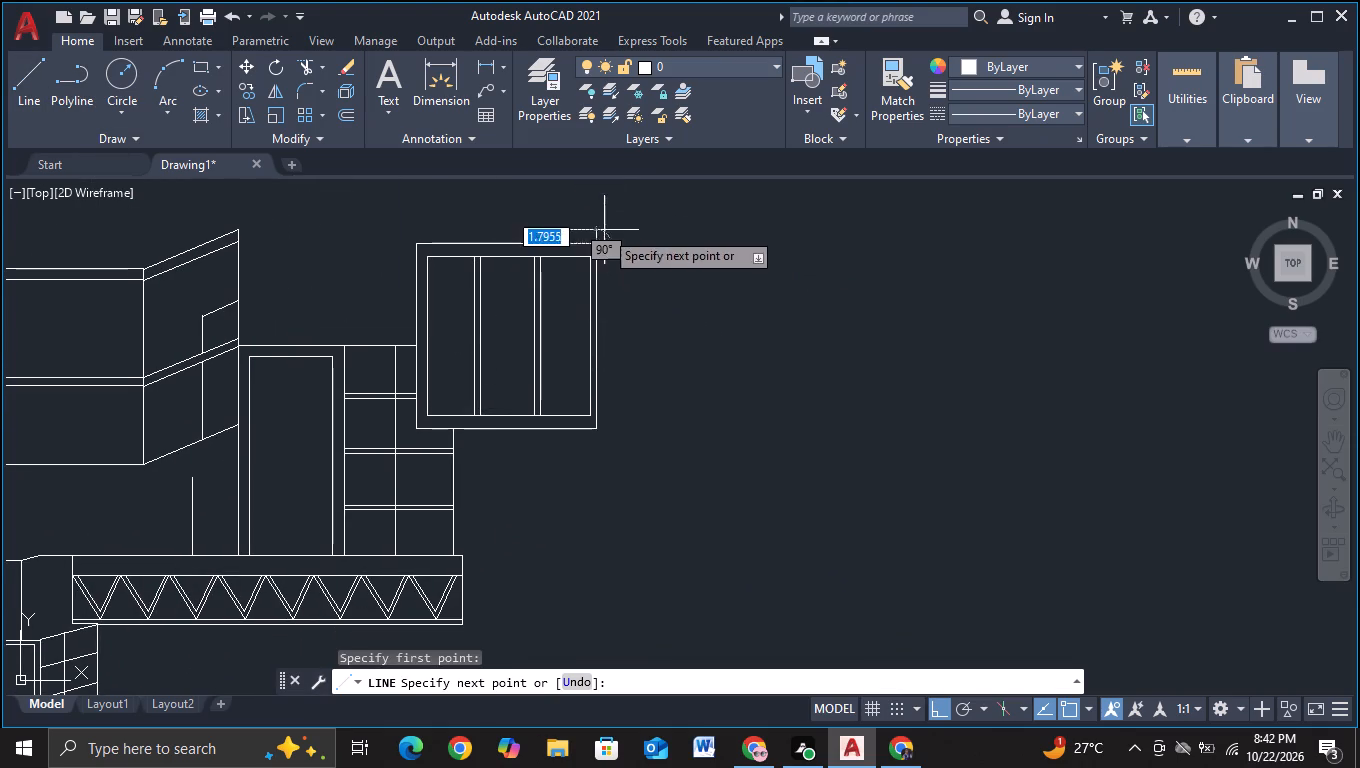
{"action": "middle_click_drag", "start_coordinate": [604, 227], "coordinate": [657, 385]}
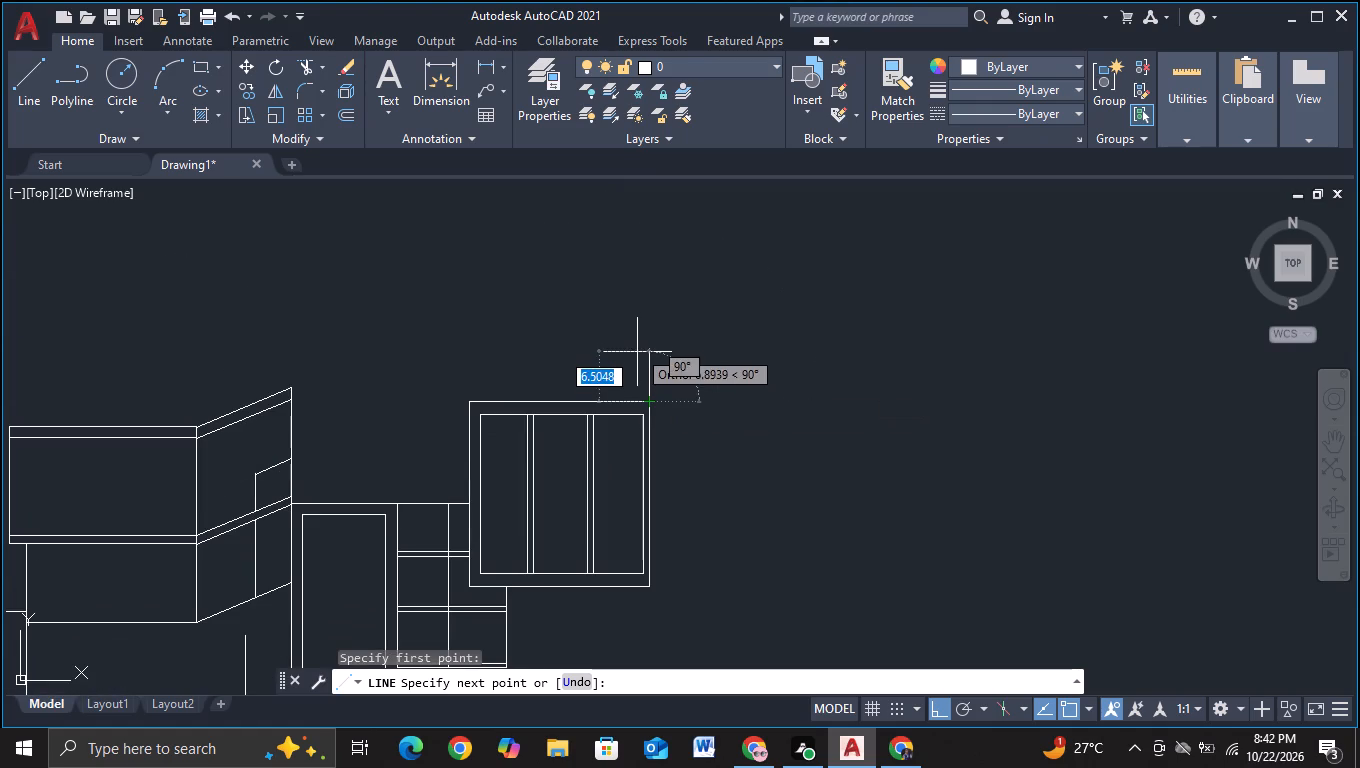
{"action": "scroll", "coordinate": [636, 364], "scroll_direction": "up", "scroll_amount": 1}
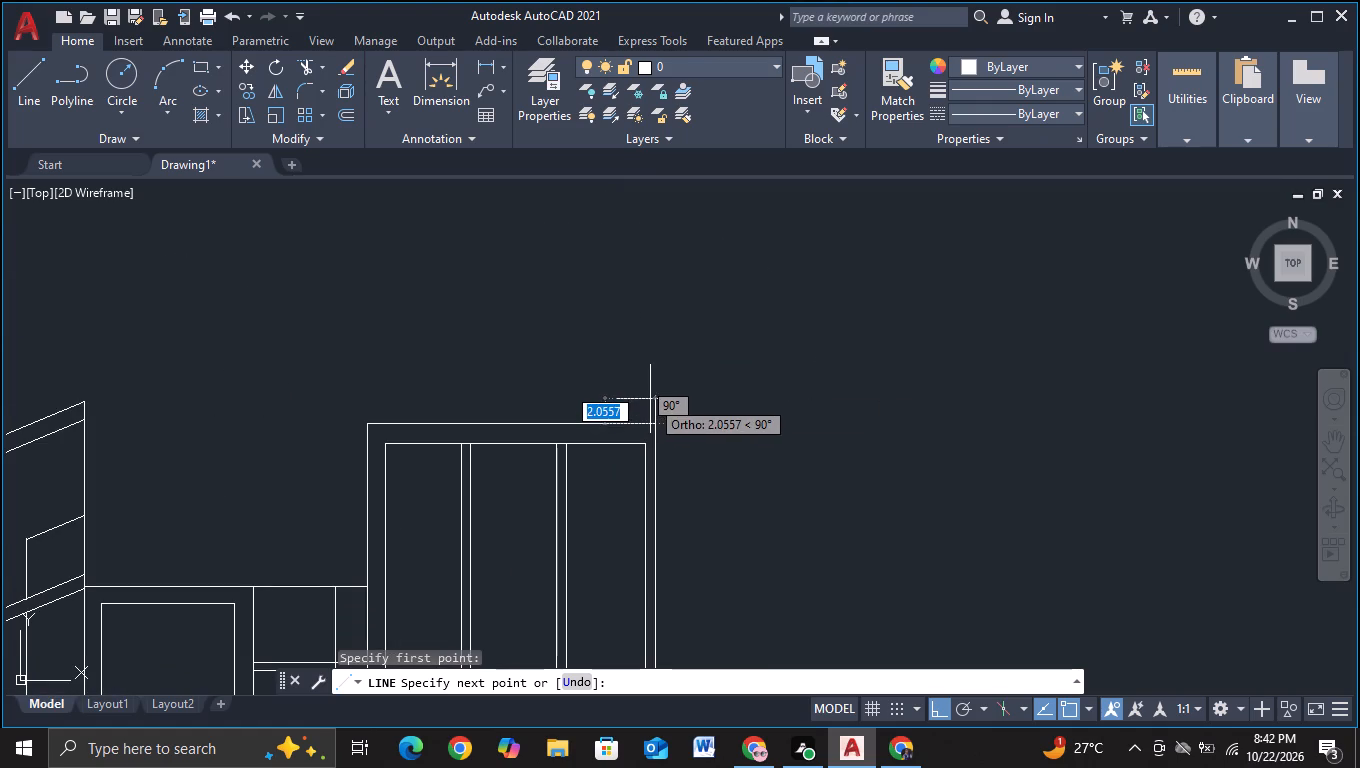
{"action": "left_click", "coordinate": [650, 399]}
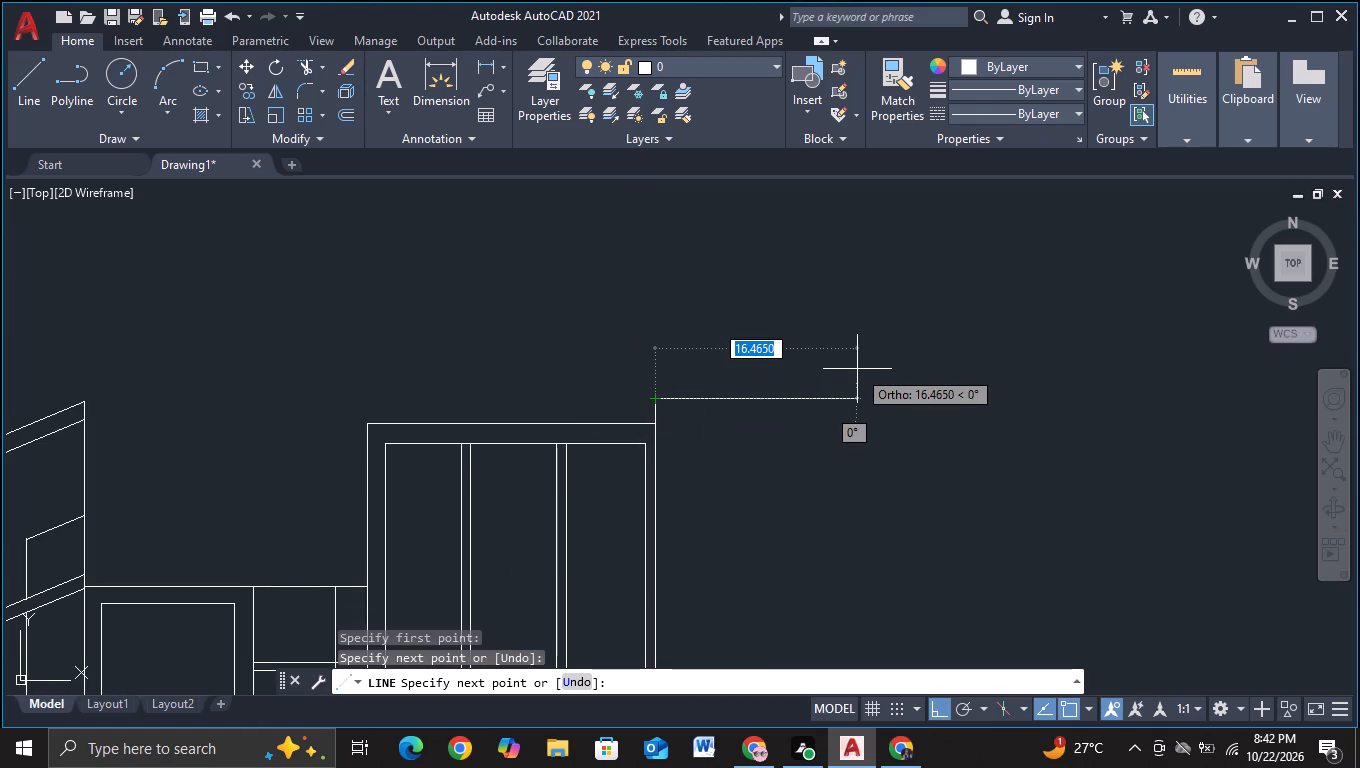
{"action": "scroll", "coordinate": [922, 366], "scroll_direction": "down", "scroll_amount": 2}
{"action": "middle_click_drag", "start_coordinate": [922, 366], "coordinate": [658, 377]}
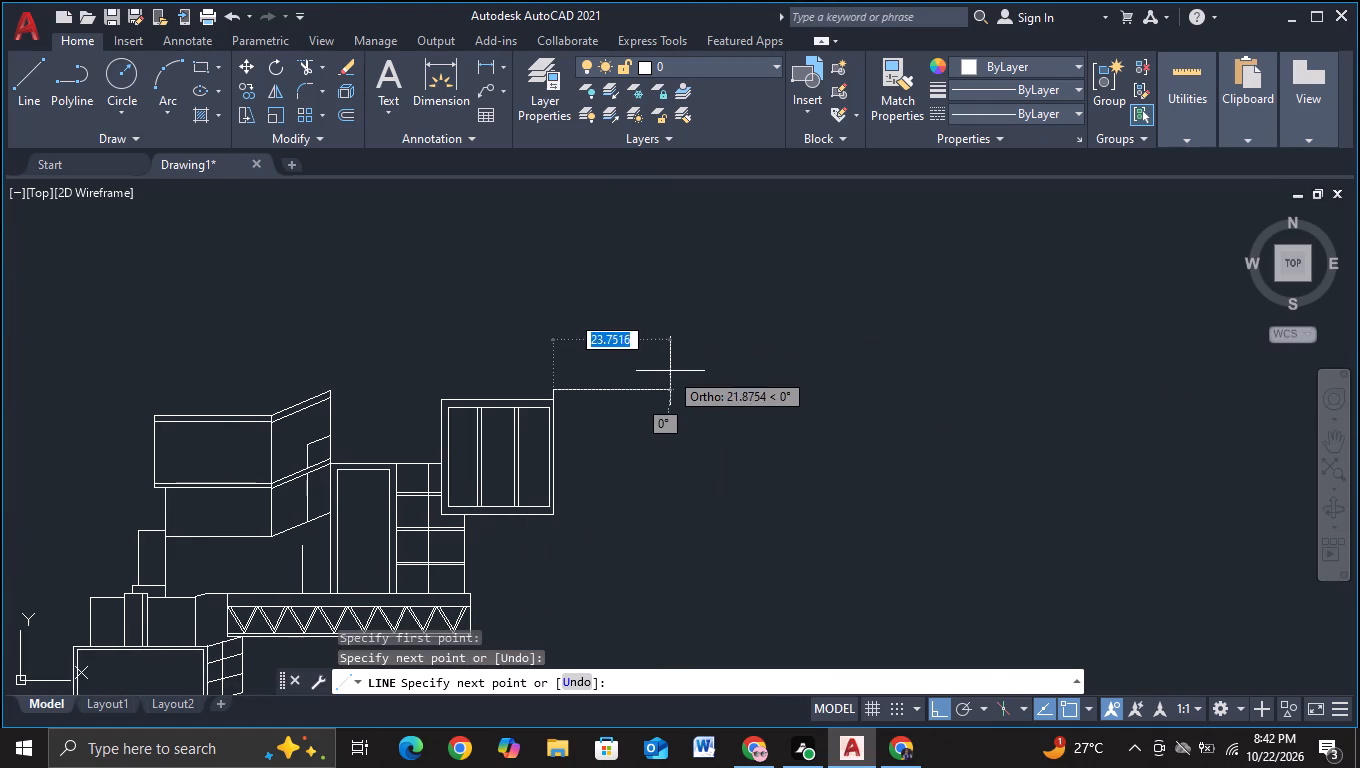
{"action": "left_click", "coordinate": [671, 371]}
{"action": "key", "text": "Escape"}
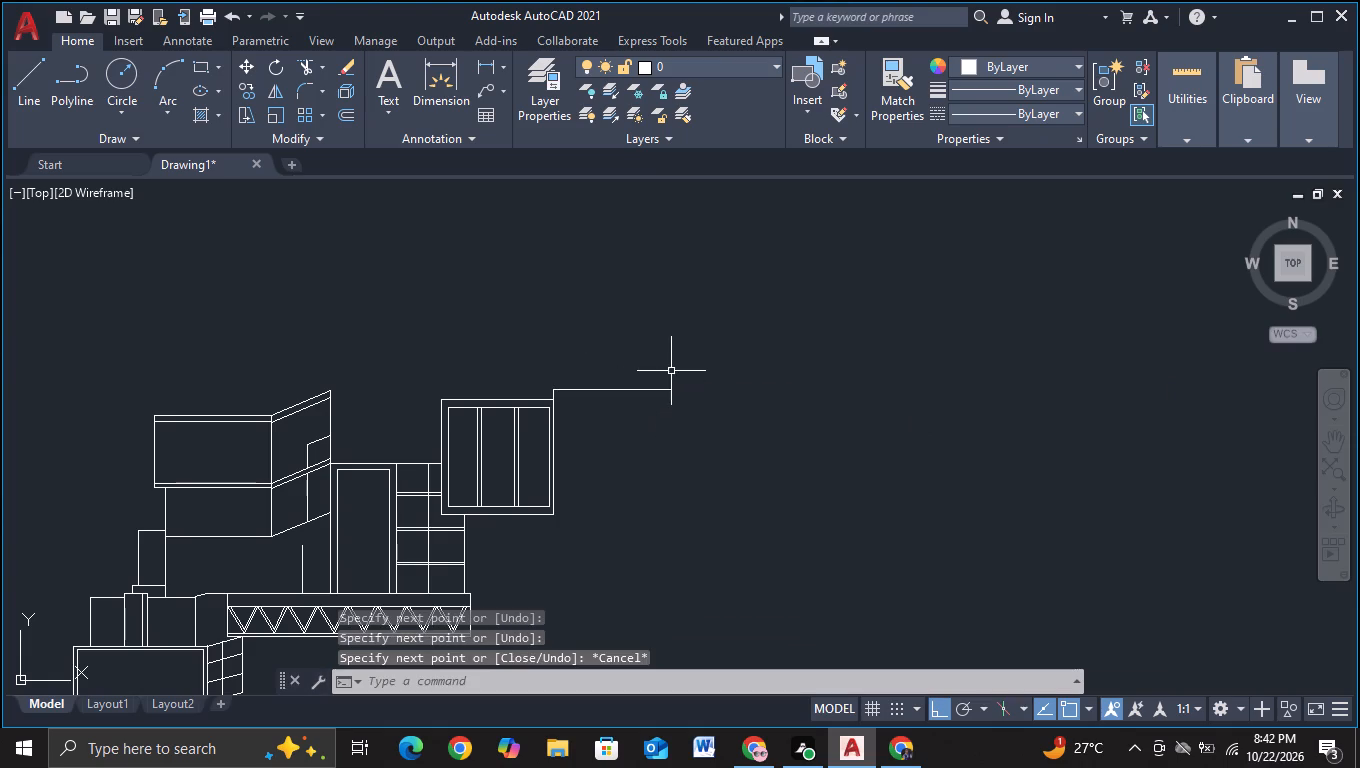
Draw the side block outline: about 29 units sloping up at 17°, about 34.4 units down, and back along the window frame's bottom edge.
{"action": "left_click", "coordinate": [27, 86]}
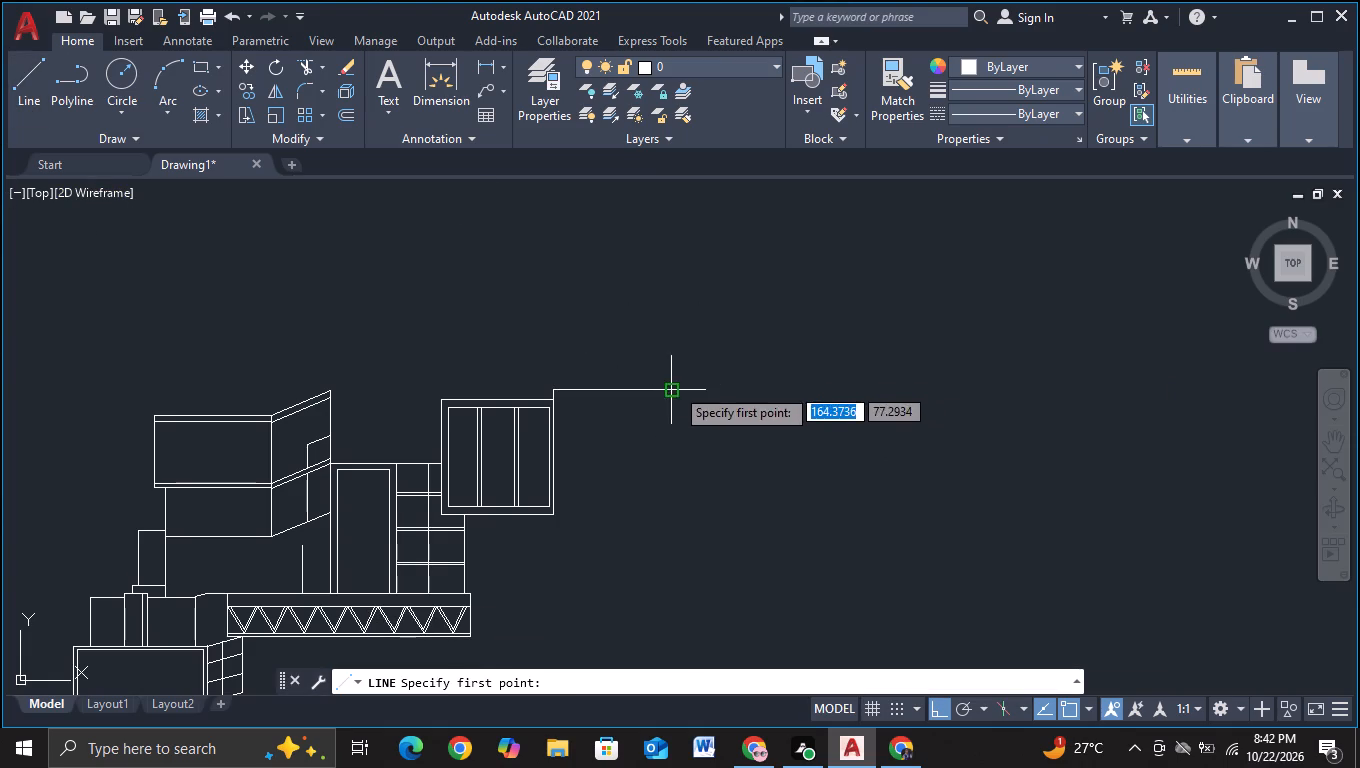
{"action": "left_click", "coordinate": [670, 390]}
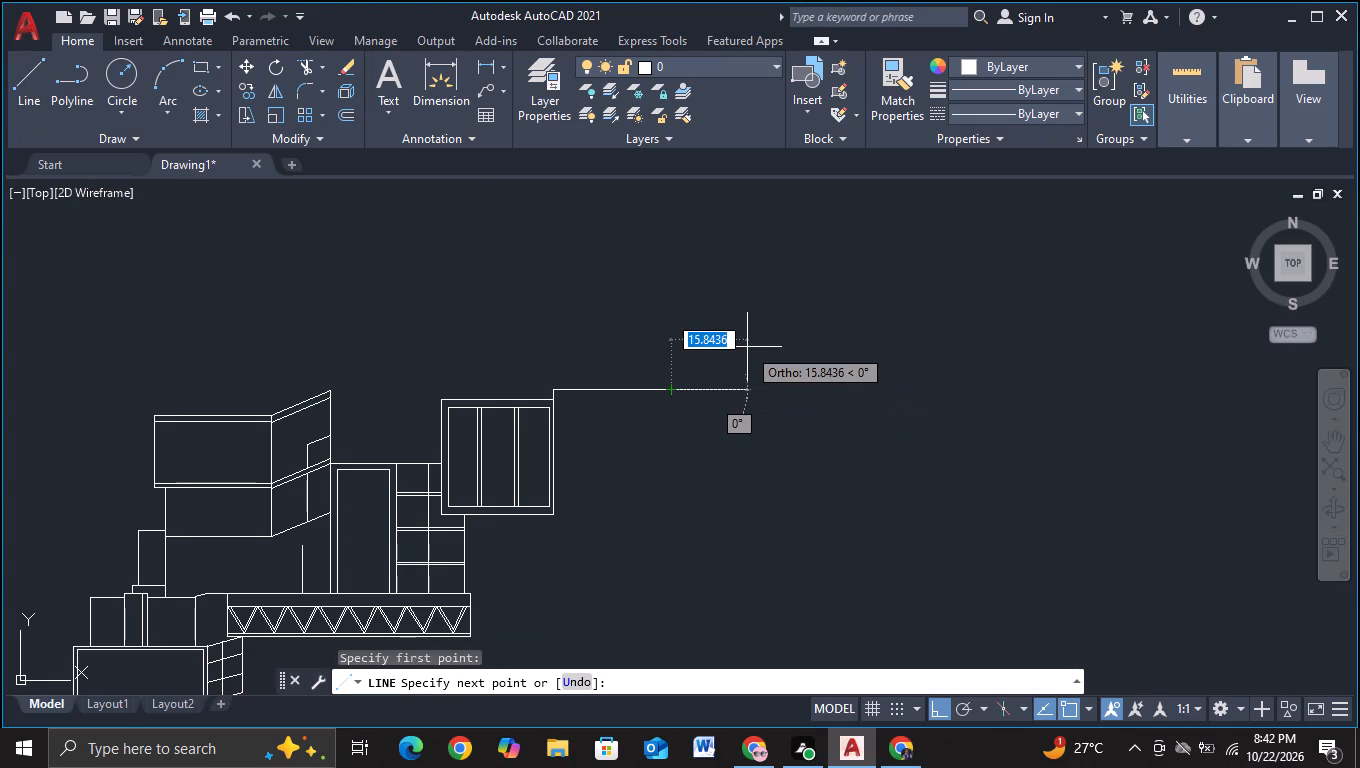
{"action": "key", "text": "F8"}
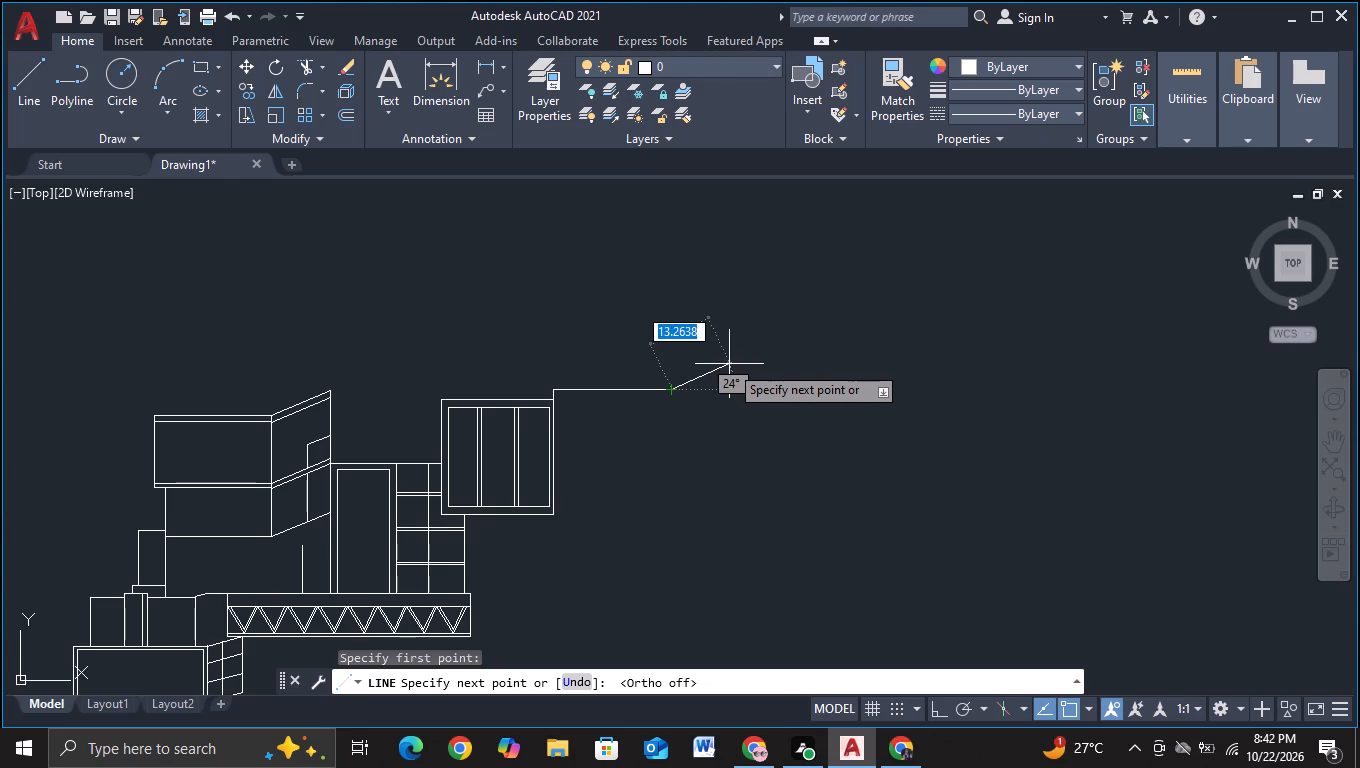
{"action": "left_click", "coordinate": [805, 350]}
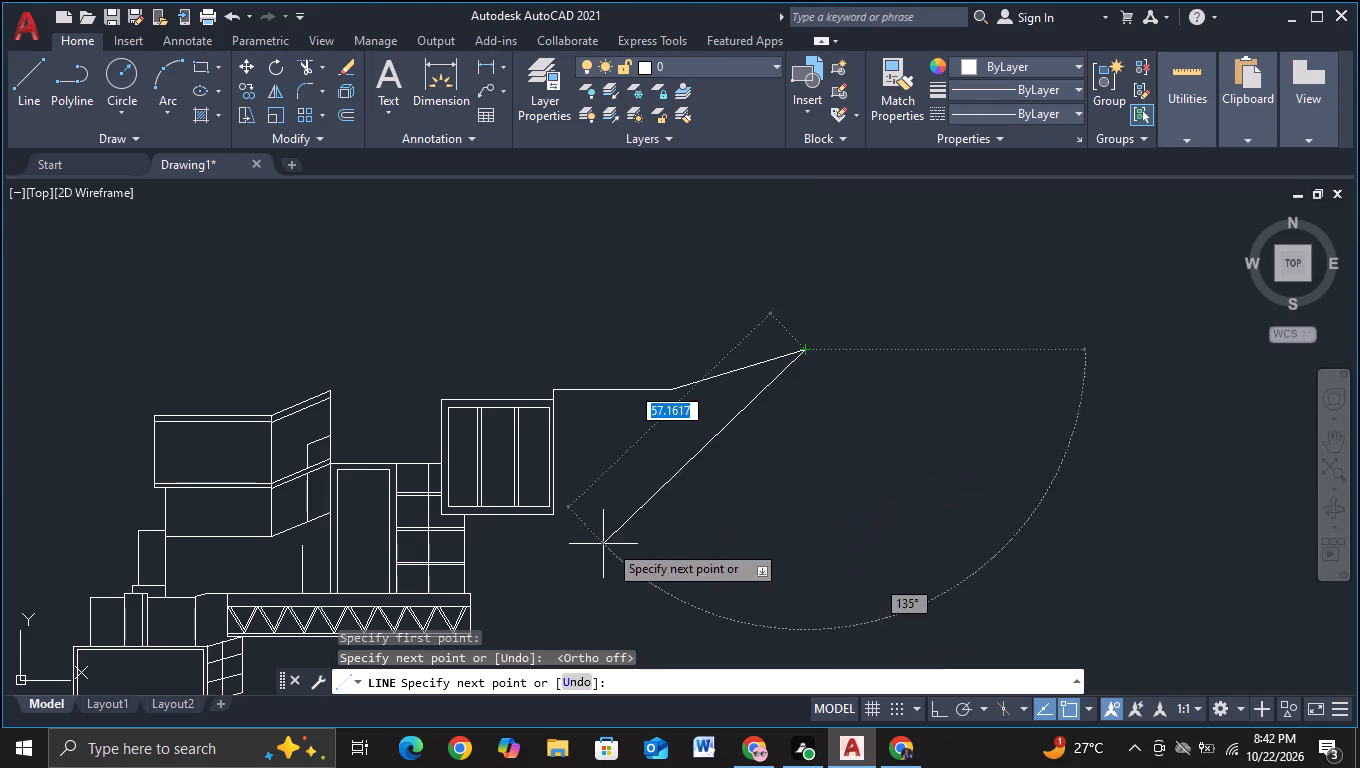
{"action": "left_click", "coordinate": [805, 516]}
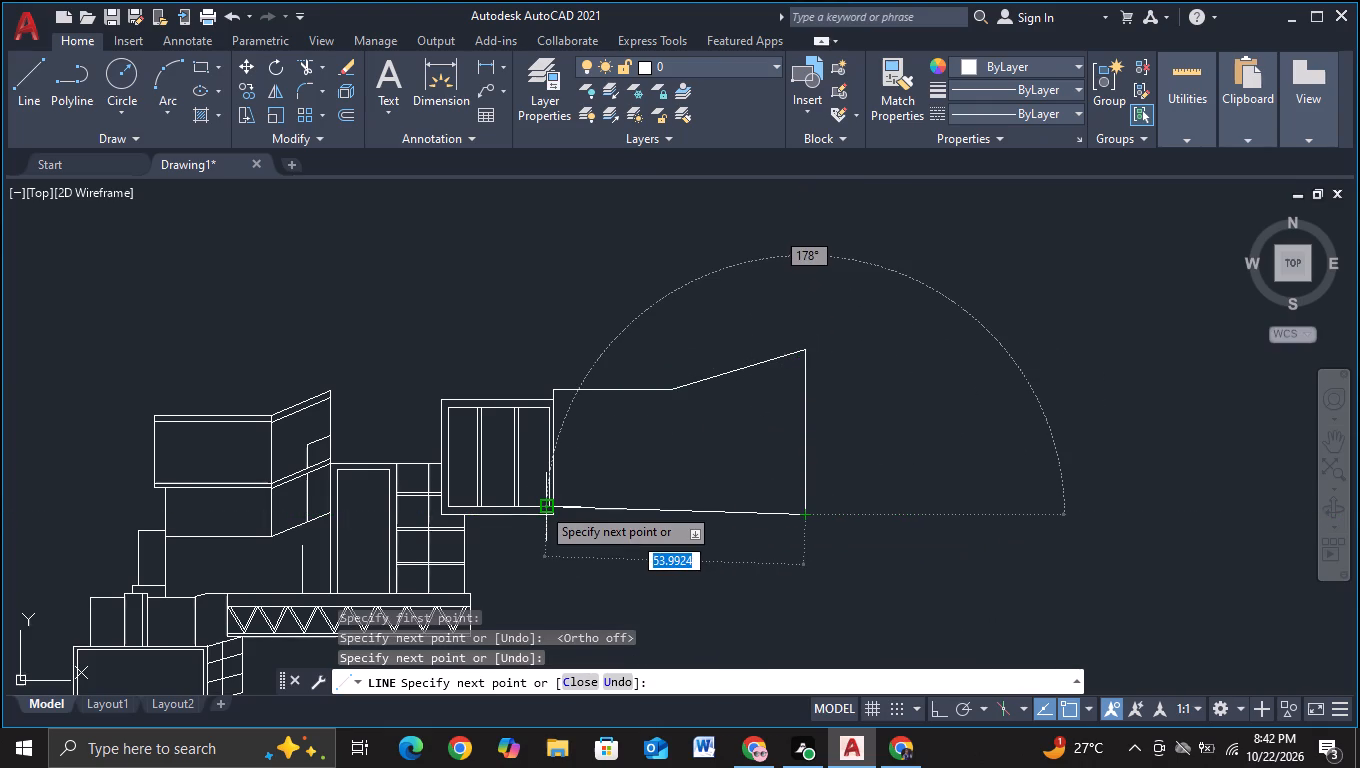
{"action": "left_click", "coordinate": [543, 514]}
{"action": "key", "text": "Escape"}
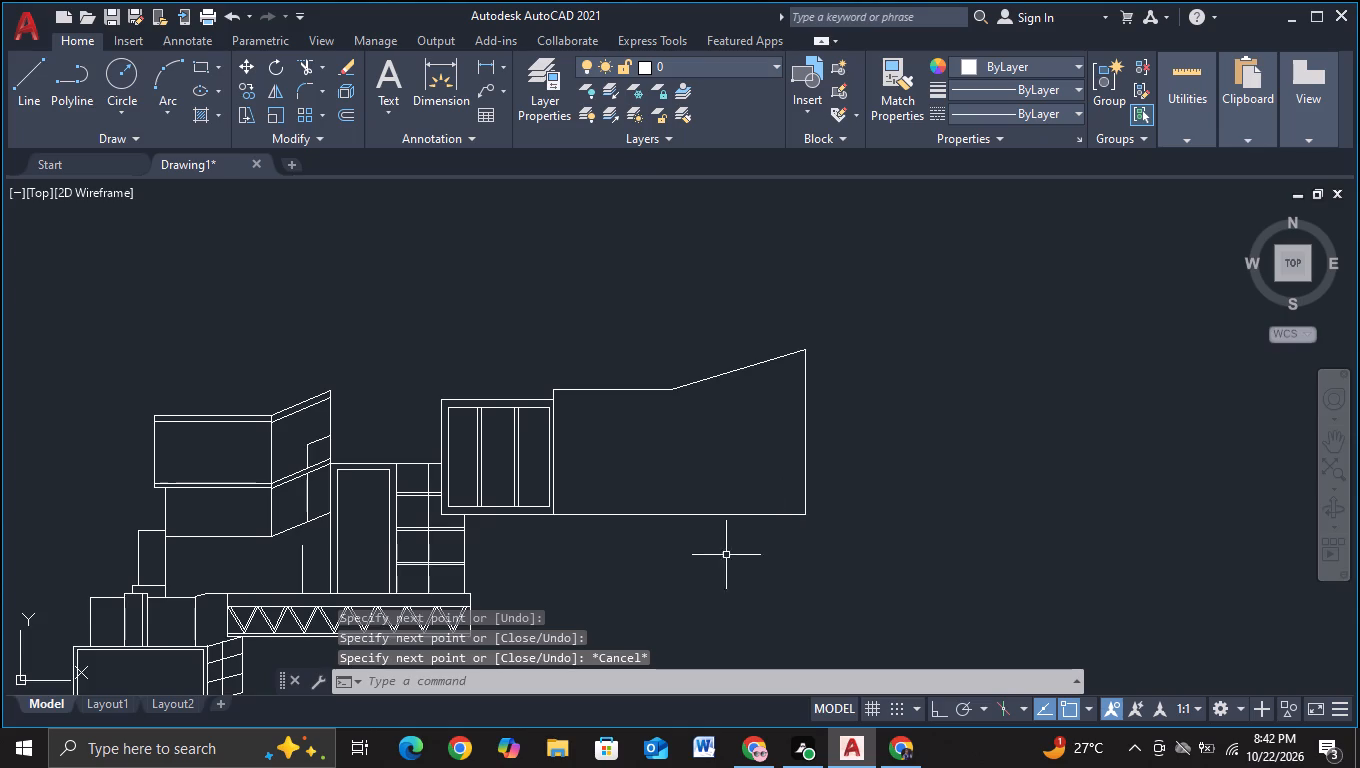
Draw a vertical line from the bend in the block's top edge straight down past its bottom edge.
{"action": "middle_click_drag", "start_coordinate": [713, 555], "coordinate": [707, 581]}
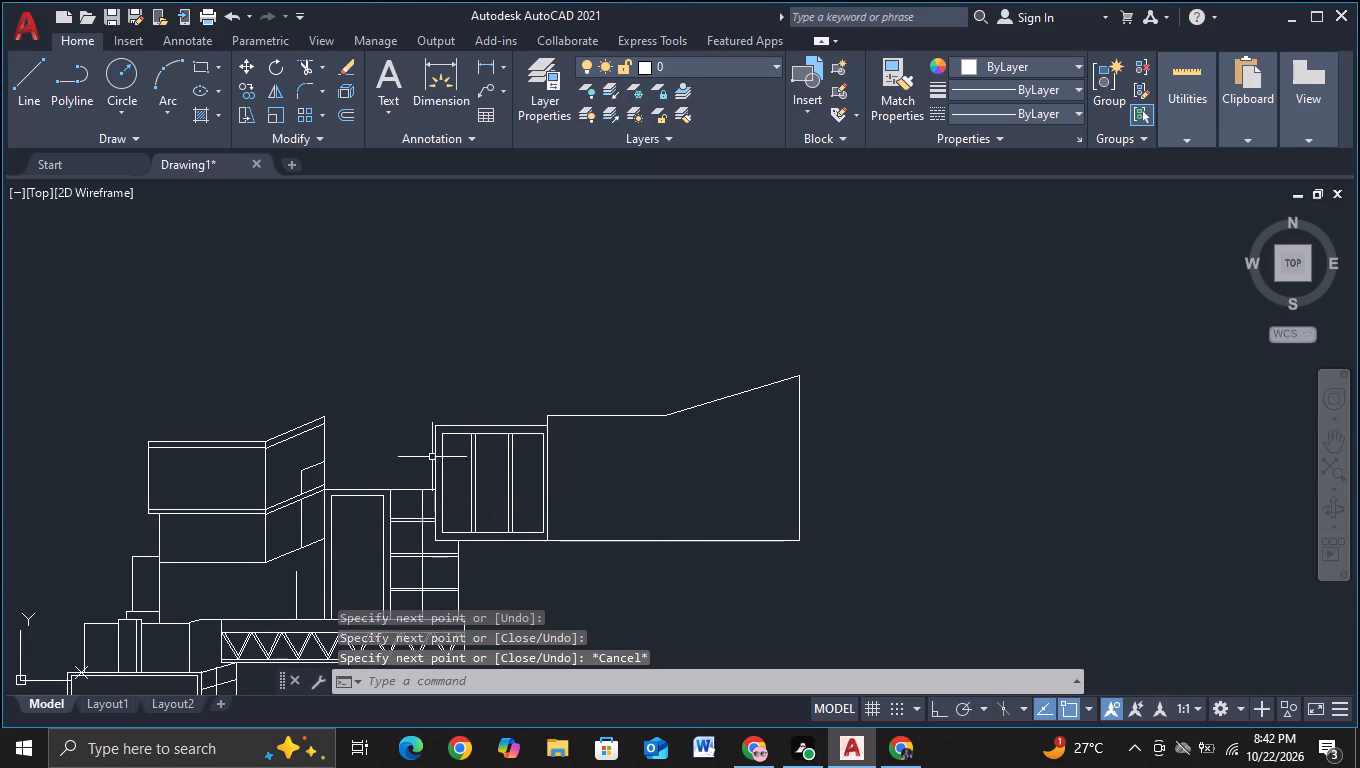
{"action": "left_click", "coordinate": [37, 97]}
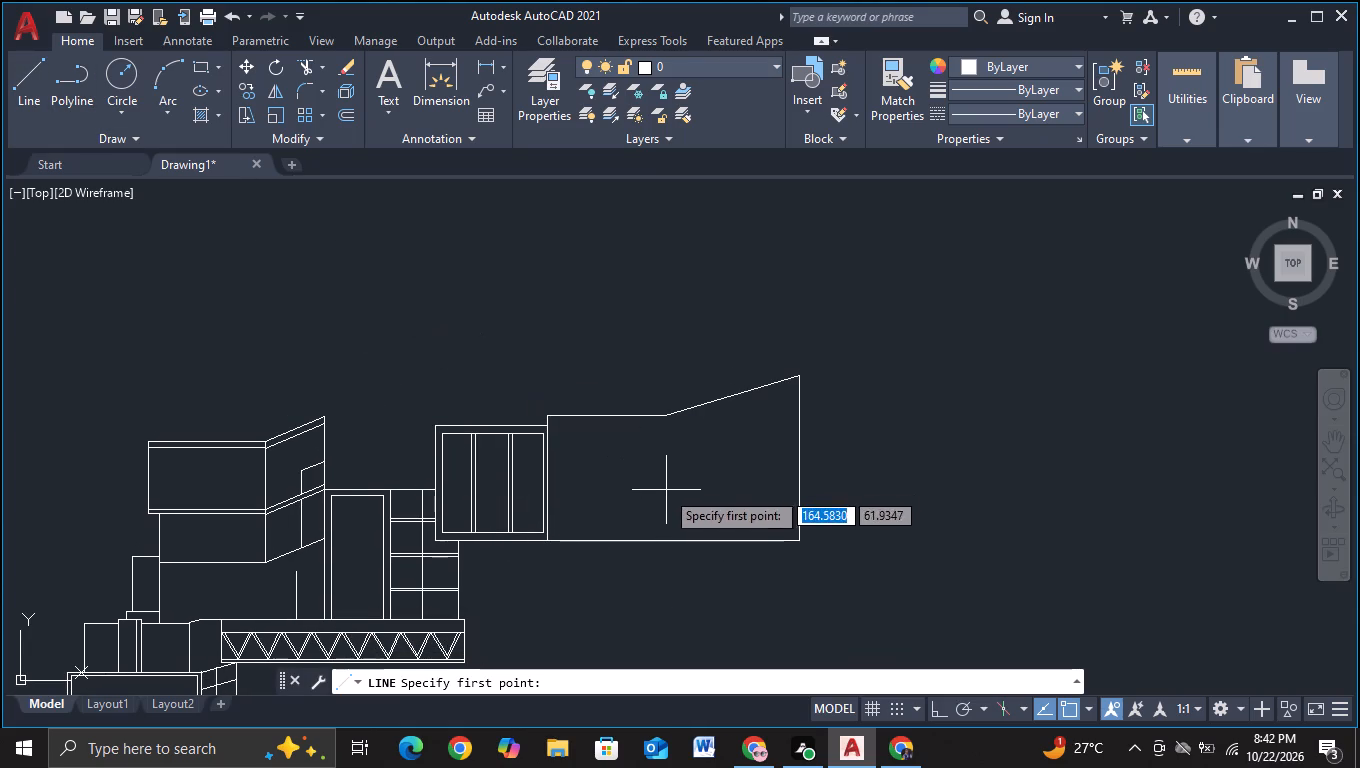
{"action": "left_click", "coordinate": [659, 421]}
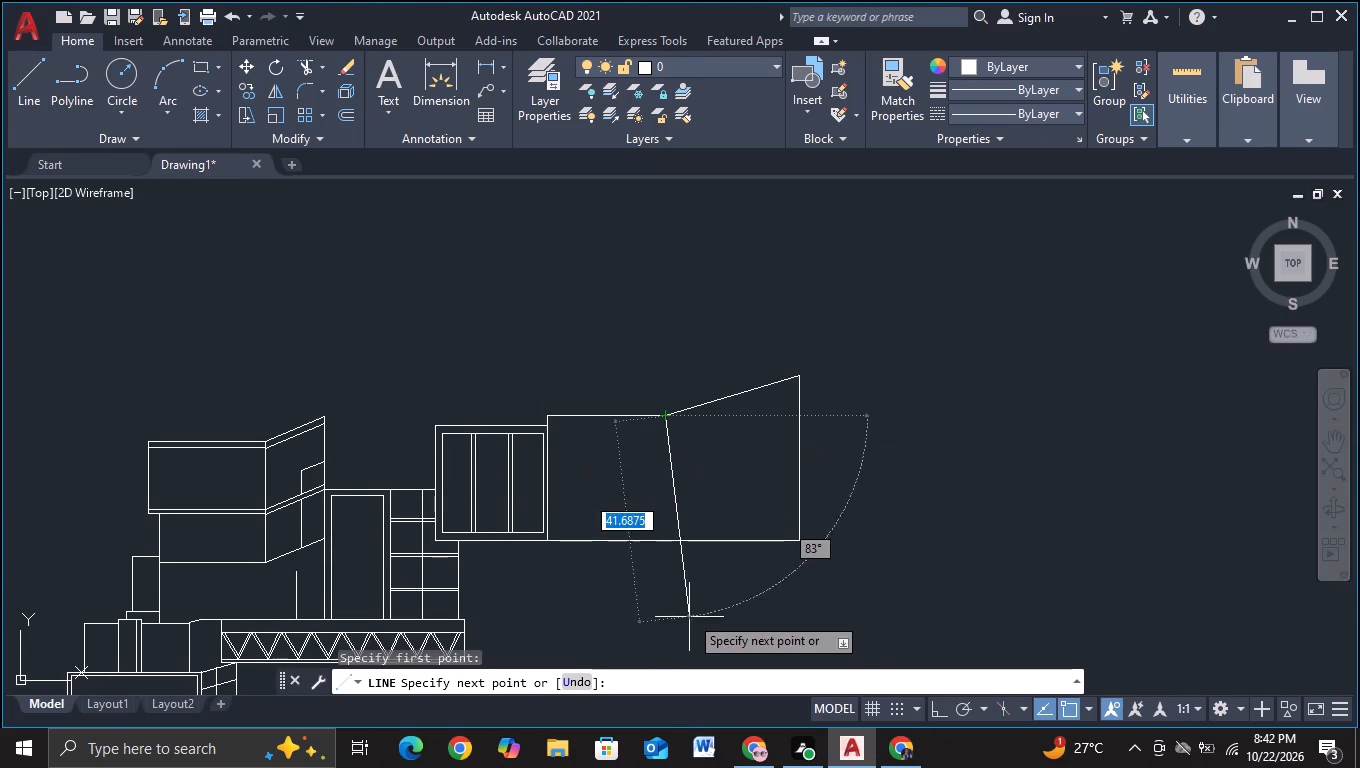
{"action": "key", "text": "F8"}
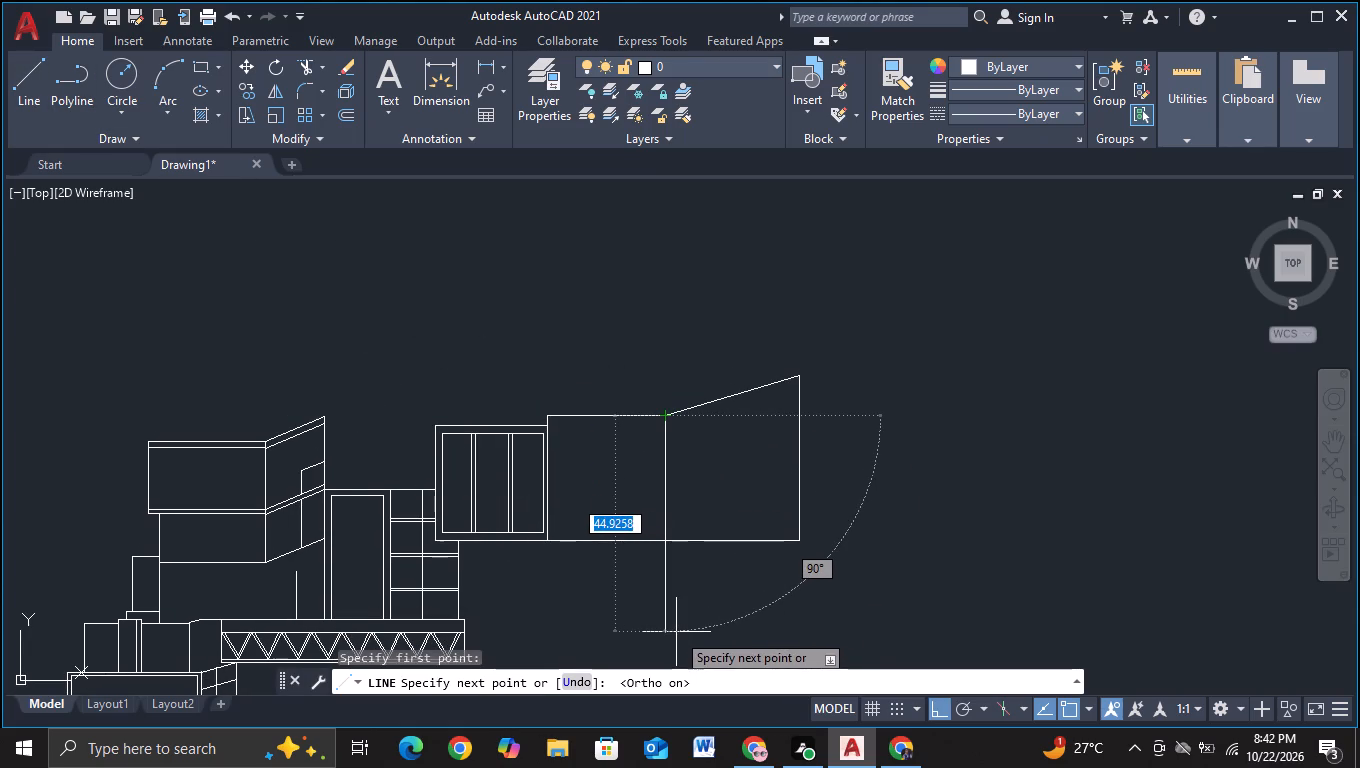
{"action": "left_click", "coordinate": [673, 618]}
{"action": "key", "text": "Escape"}
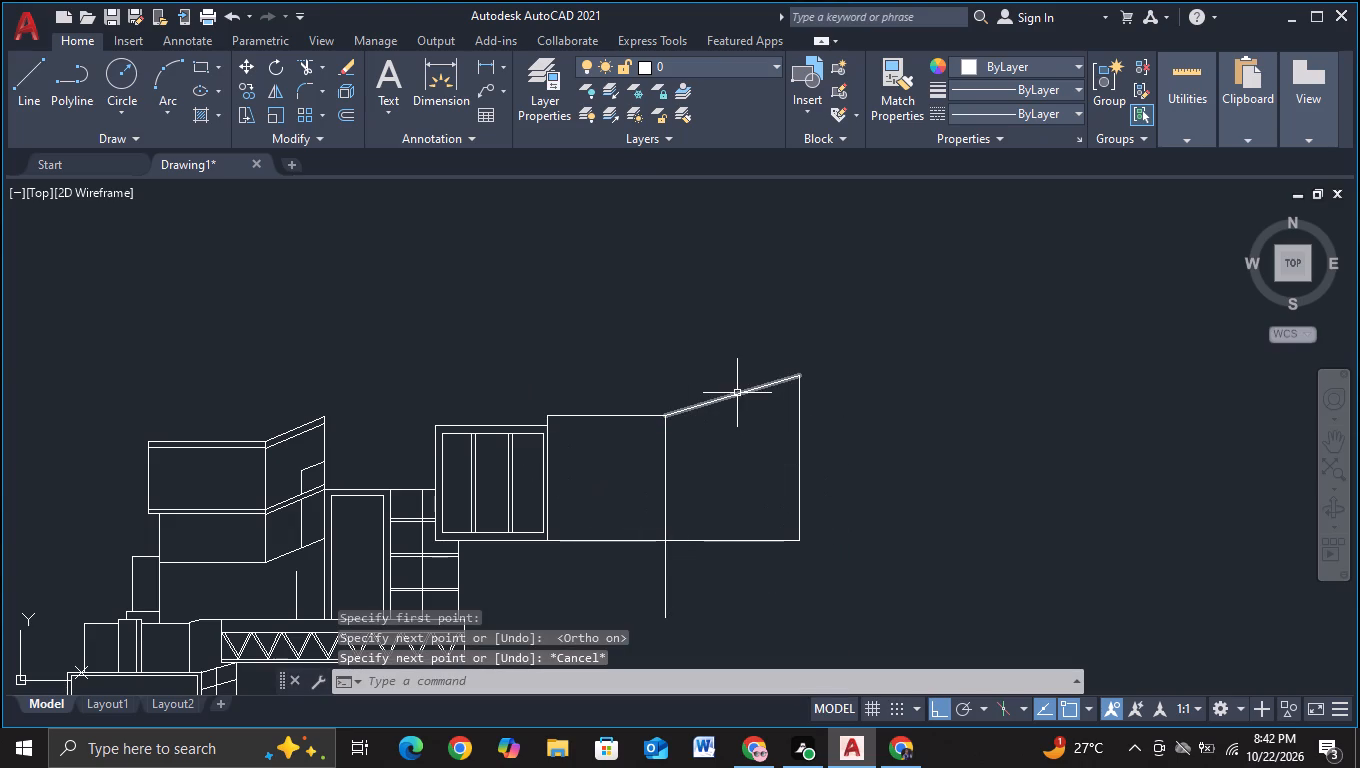
{"action": "left_click", "coordinate": [759, 541]}
{"action": "key", "text": "Escape"}
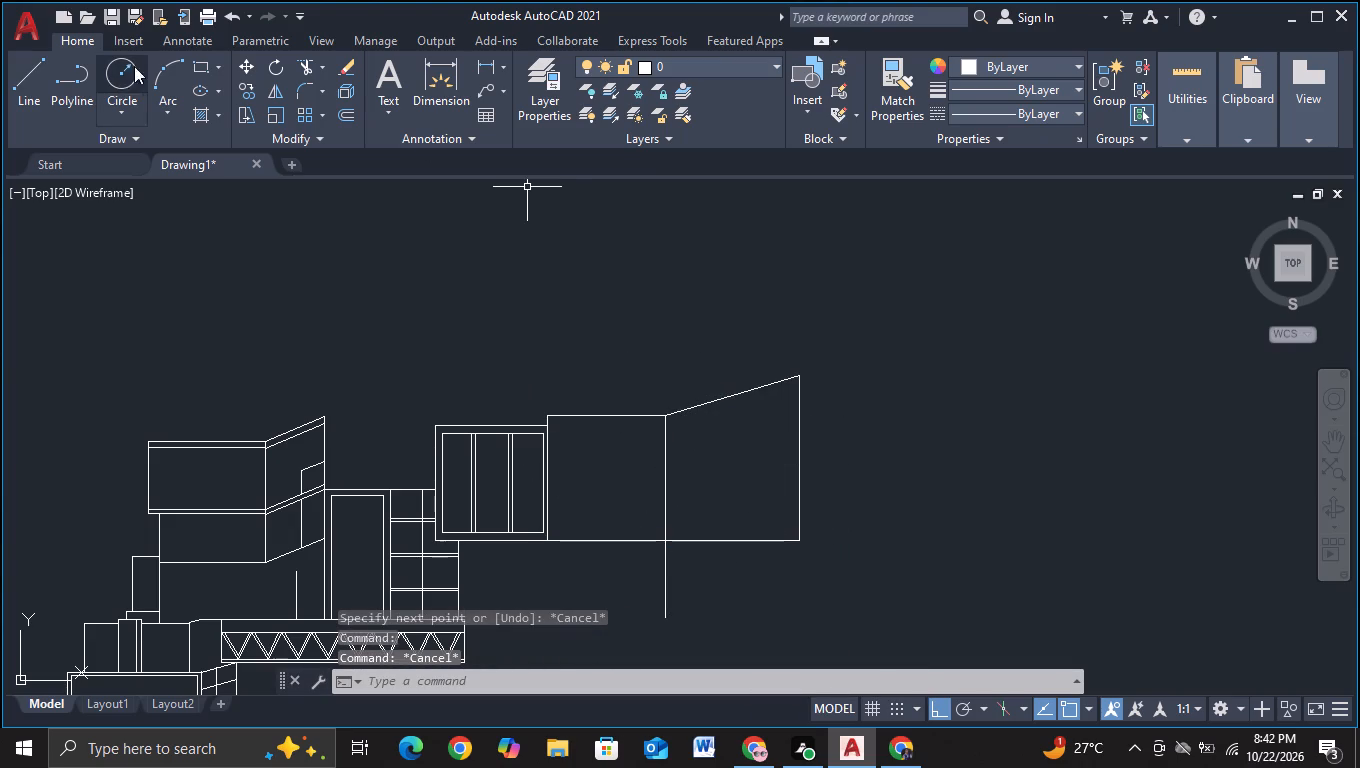
Trim the bottom edge beyond the new vertical line and the vertical line's overhang below the block.
{"action": "left_click", "coordinate": [305, 65]}
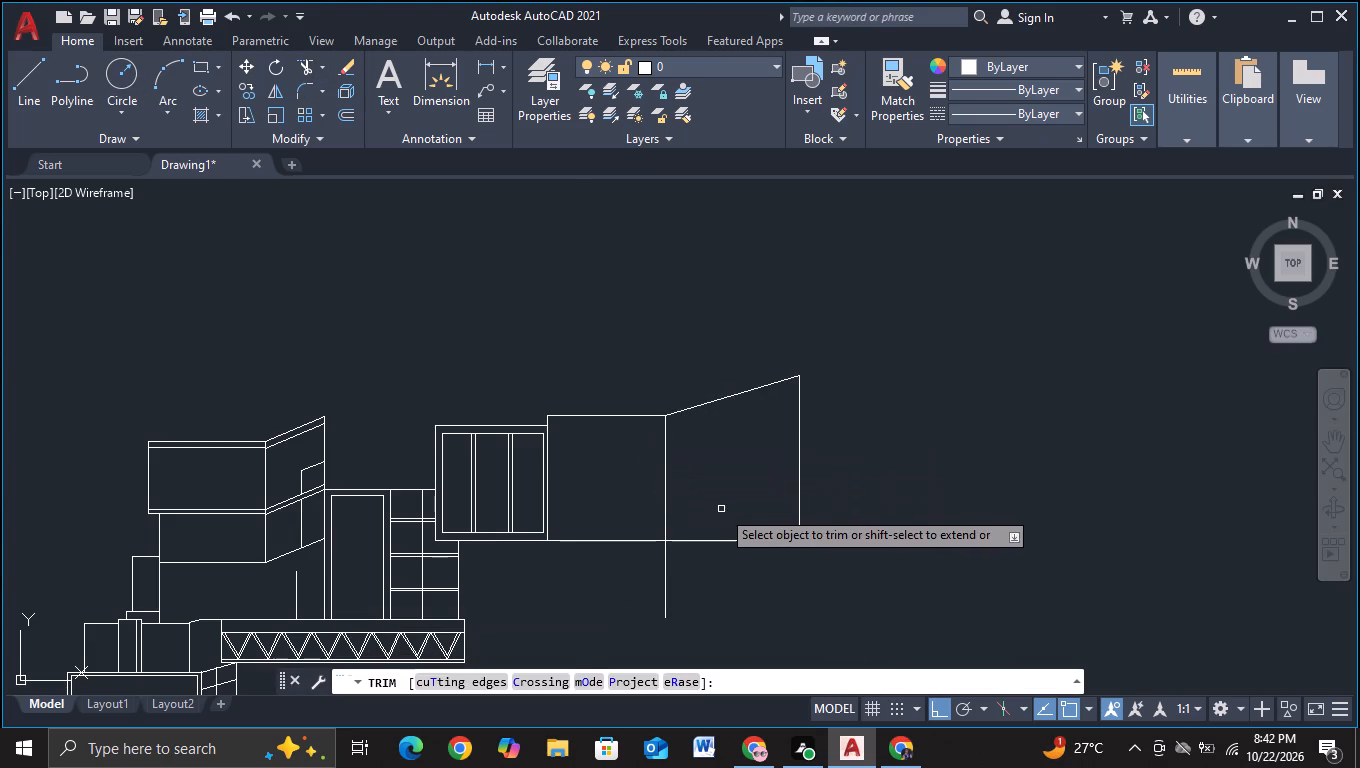
{"action": "left_click", "coordinate": [721, 509]}
{"action": "left_click", "coordinate": [658, 584]}
{"action": "key", "text": "Escape"}
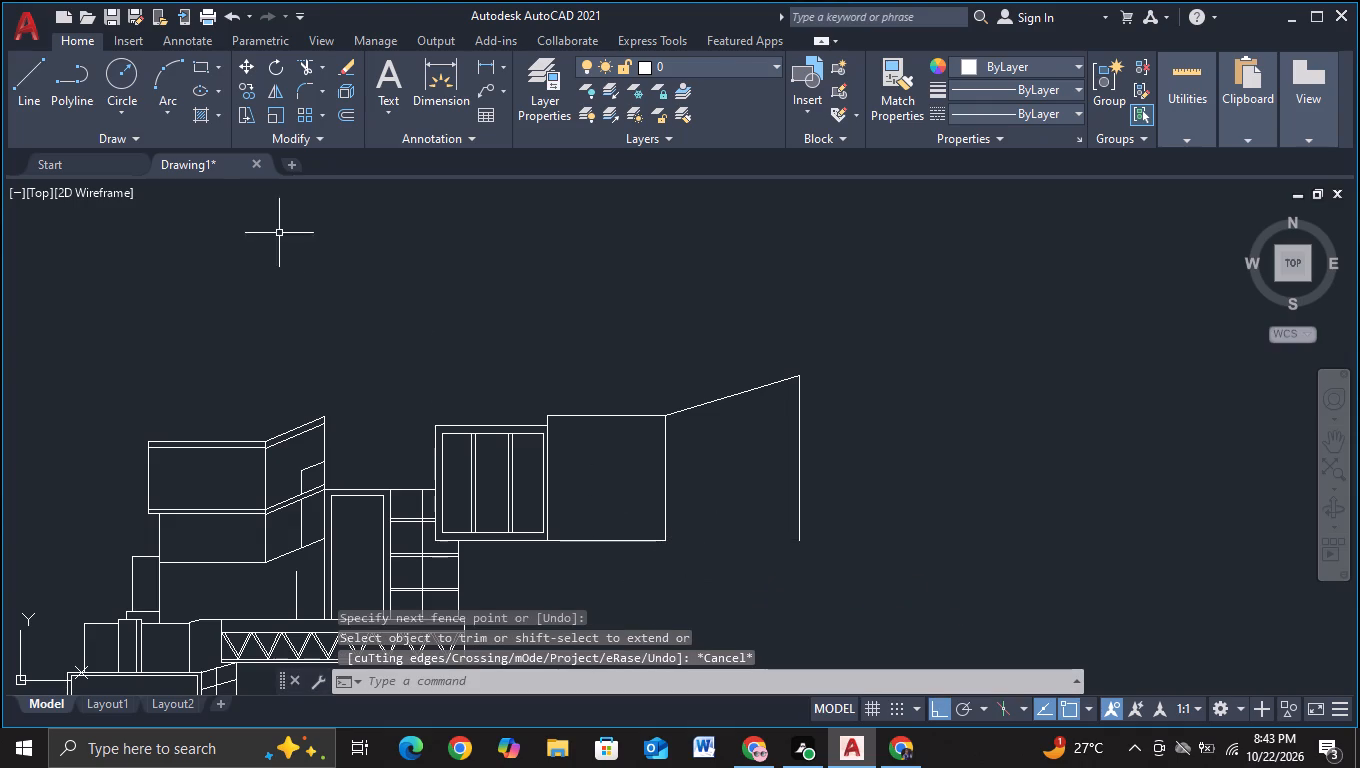
Copy the sloping top edge about 26 units straight down to form the side face's sloping bottom edge.
{"action": "left_click", "coordinate": [689, 410]}
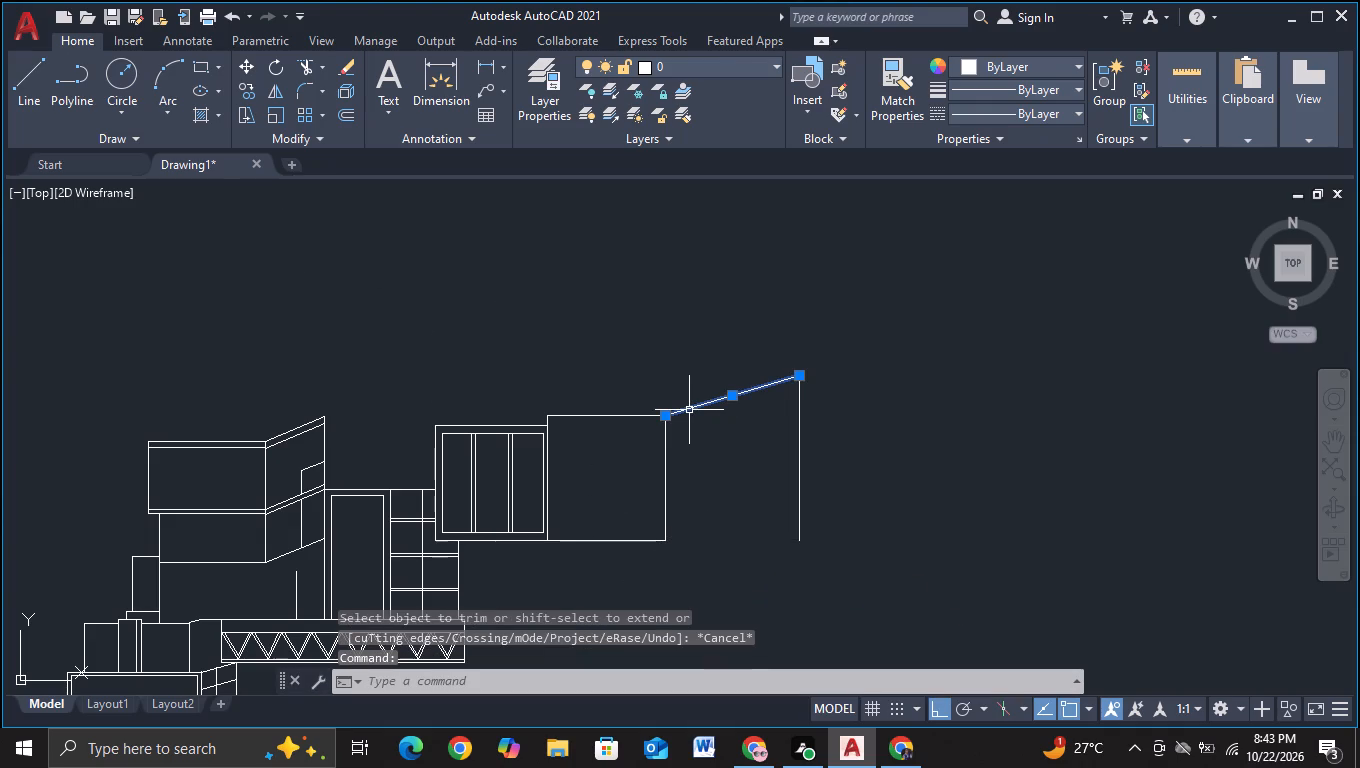
{"action": "key", "text": "c"}
{"action": "left_click", "coordinate": [795, 474]}
{"action": "left_click", "coordinate": [743, 398]}
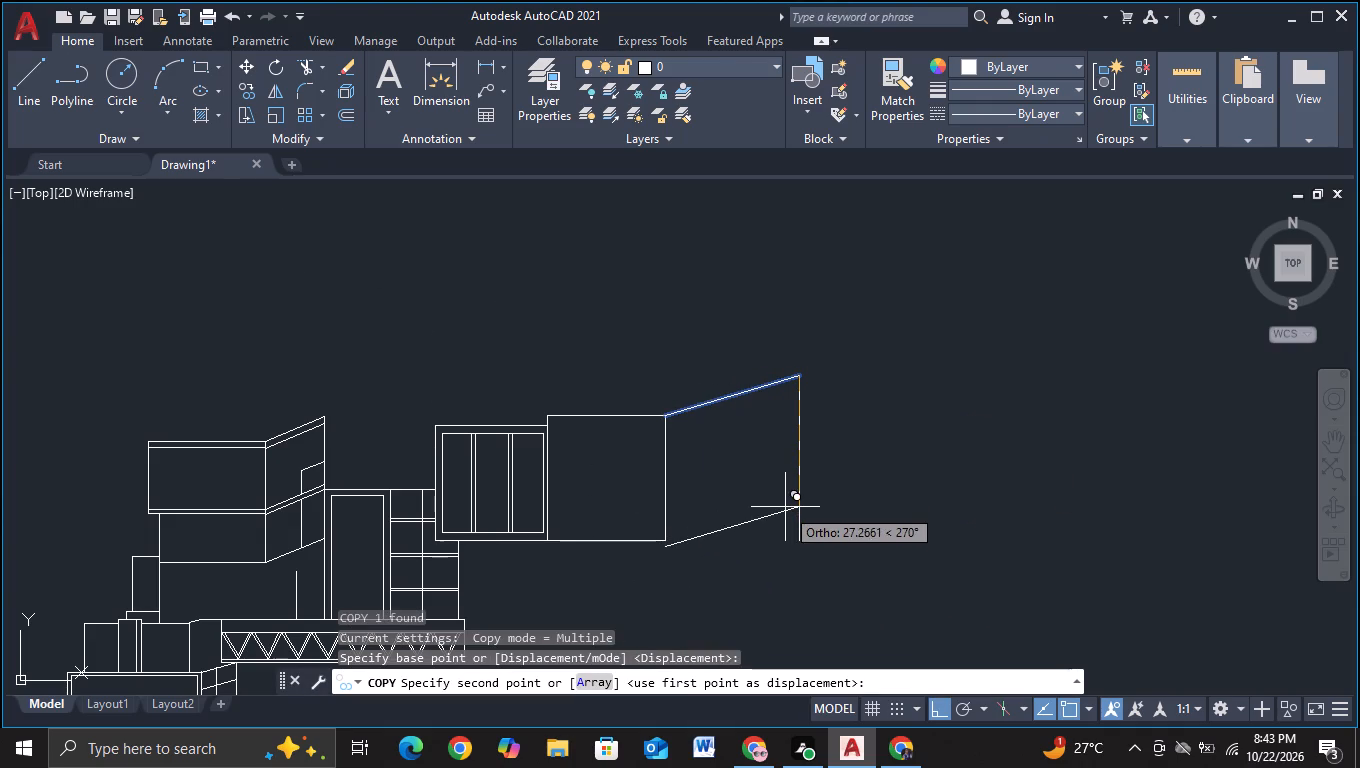
{"action": "scroll", "coordinate": [781, 499], "scroll_direction": "up", "scroll_amount": 2}
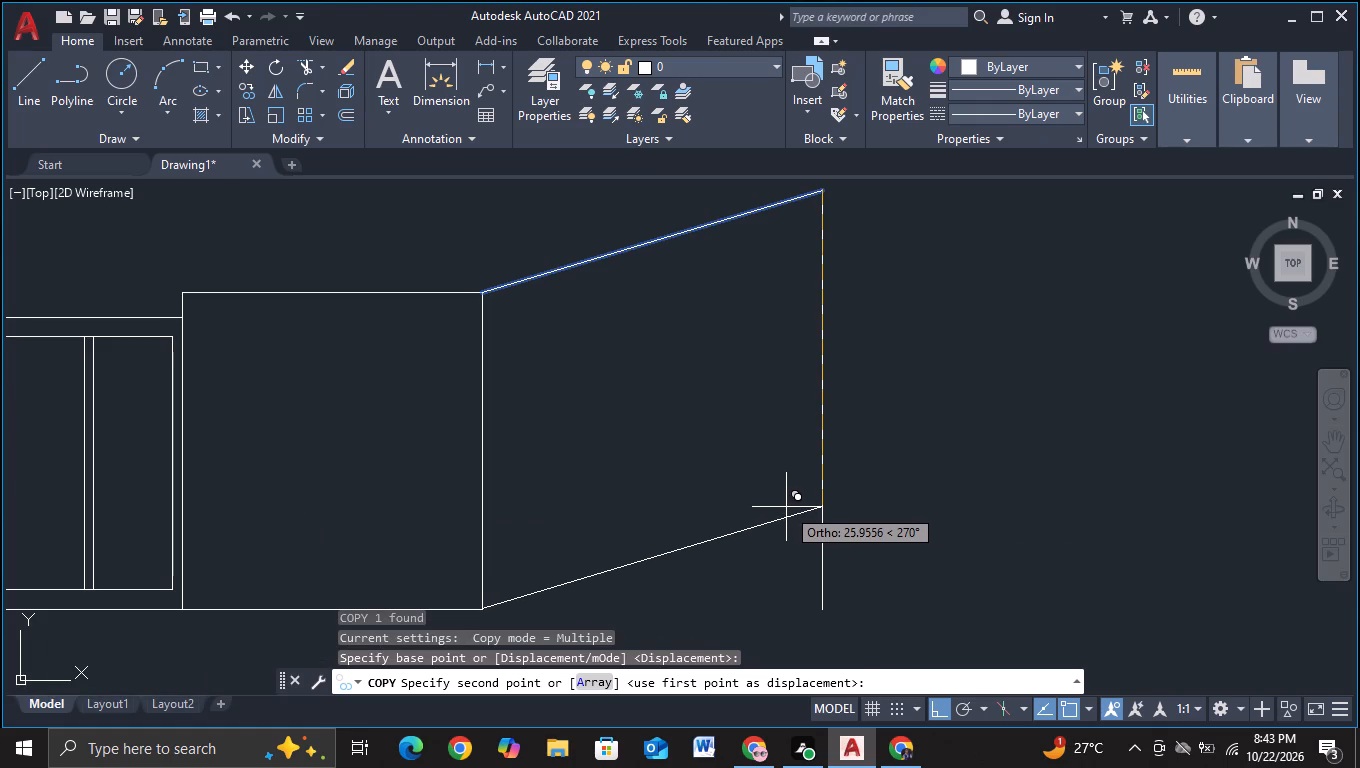
{"action": "left_click", "coordinate": [786, 507]}
{"action": "key", "text": "Escape"}
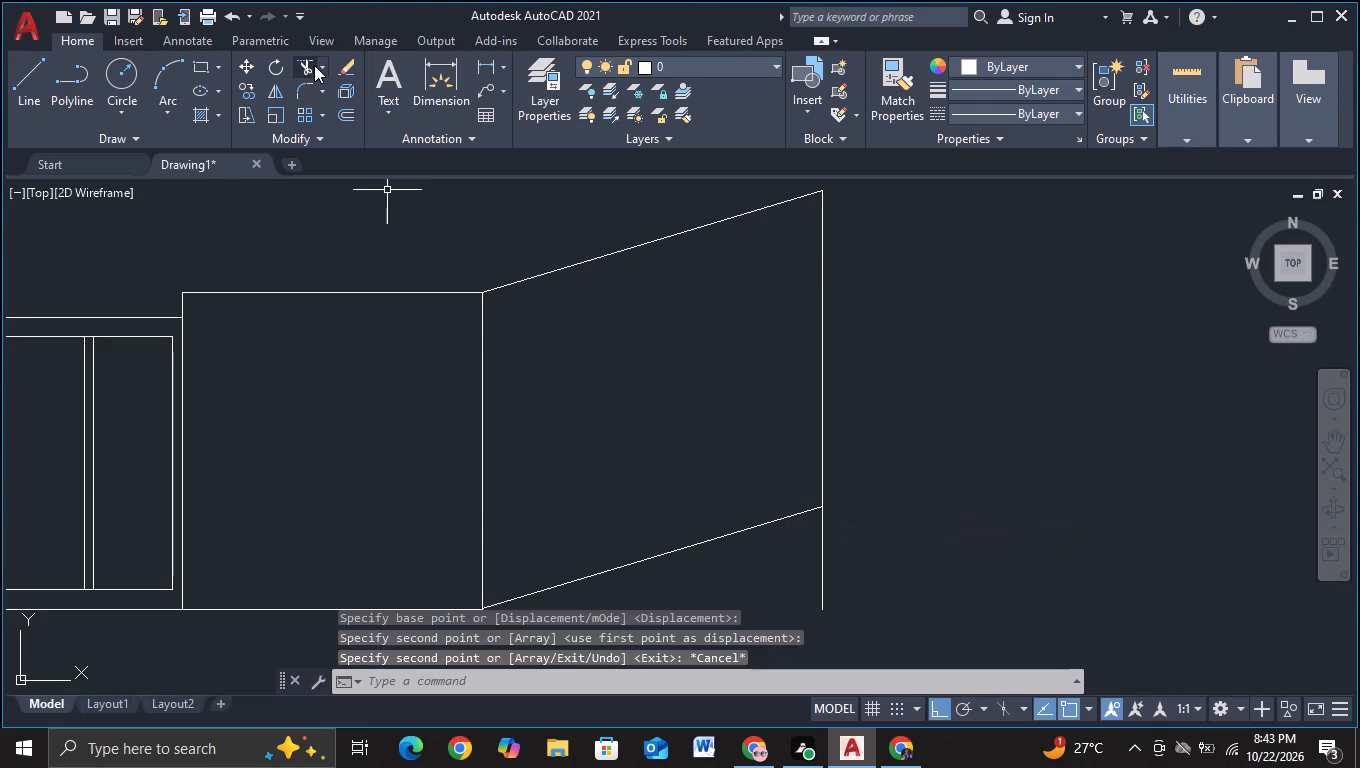
Trim the outer vertical edge's tail below the lower sloping edge.
{"action": "left_click", "coordinate": [310, 65]}
{"action": "left_click_drag", "start_coordinate": [763, 582], "coordinate": [916, 573]}
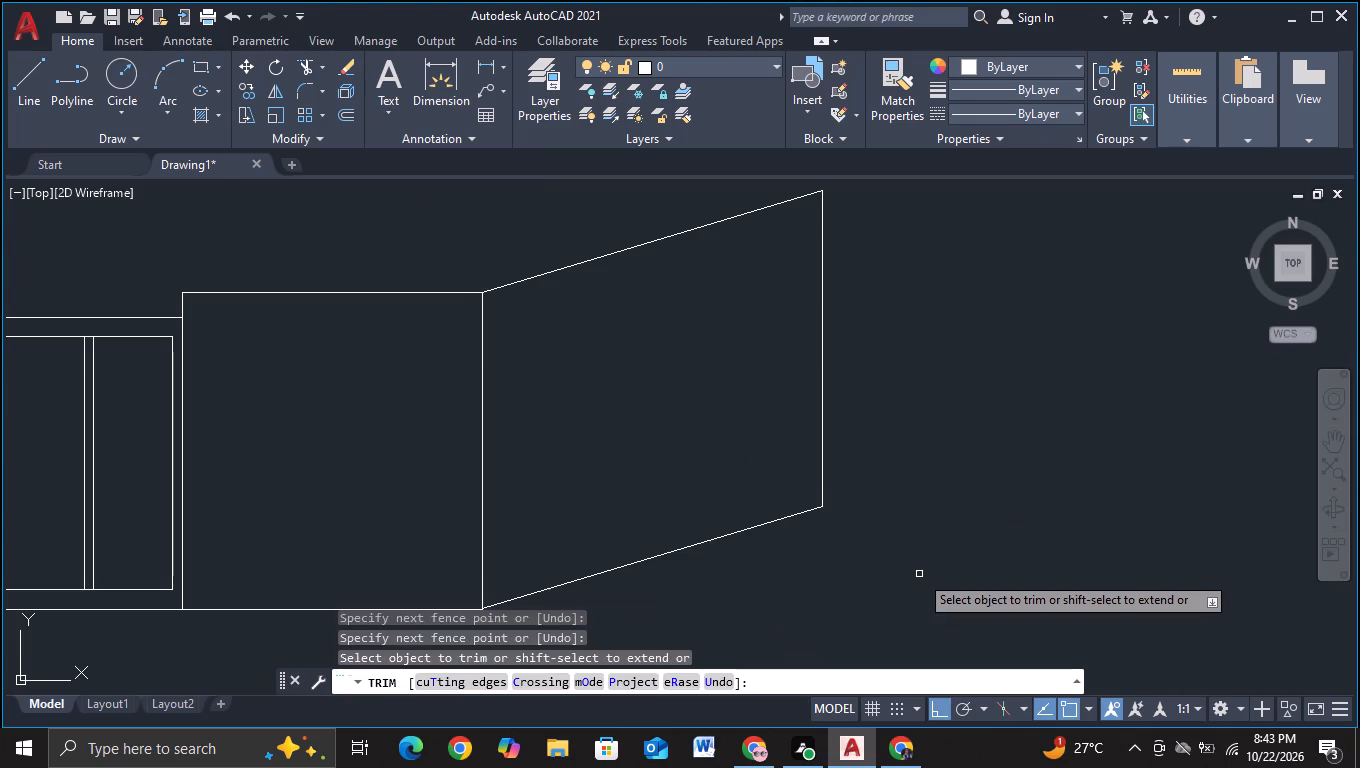
Draw a horizontal line across the upper part of the window, extending past both sides of its frame.
{"action": "scroll", "coordinate": [919, 574], "scroll_direction": "down", "scroll_amount": 2}
{"action": "middle_click_drag", "start_coordinate": [919, 574], "coordinate": [897, 512]}
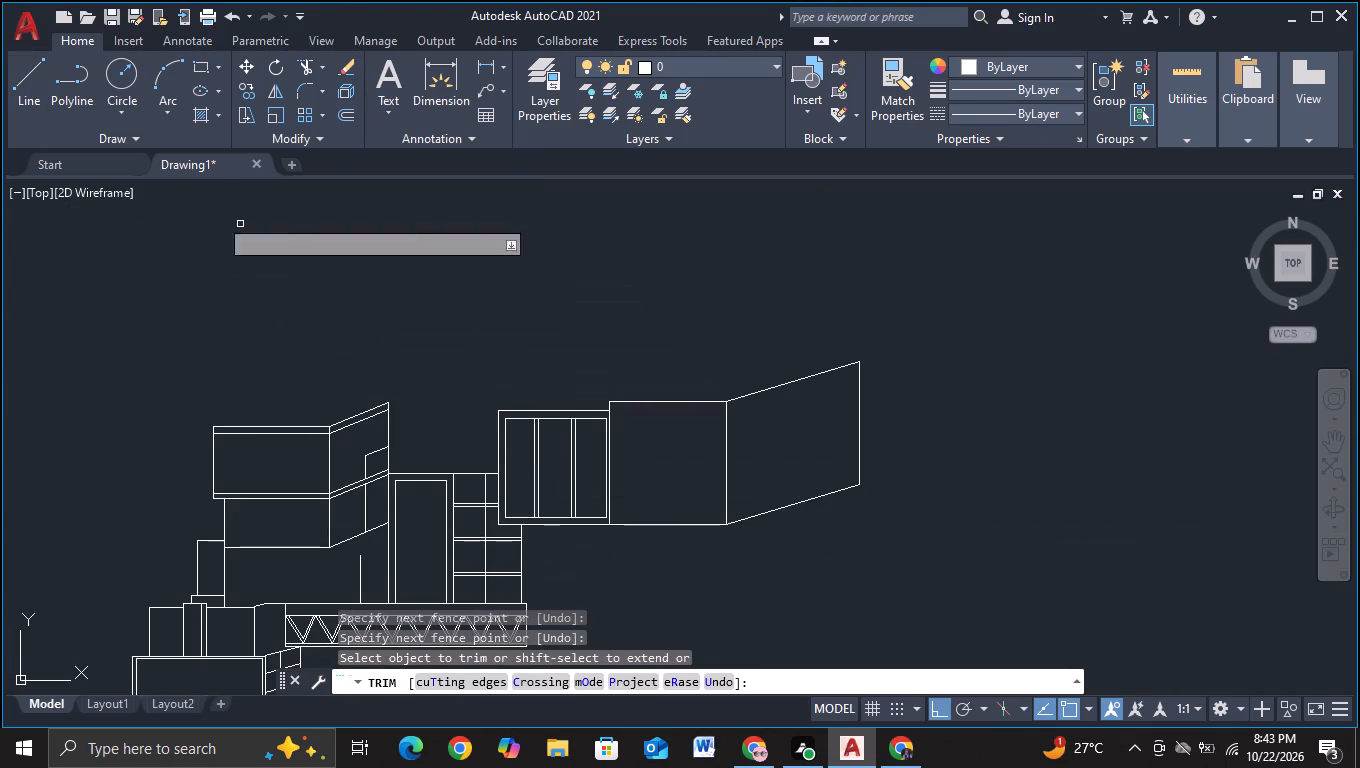
{"action": "left_click", "coordinate": [33, 79]}
{"action": "scroll", "coordinate": [453, 367], "scroll_direction": "up", "scroll_amount": 1}
{"action": "middle_click_drag", "start_coordinate": [525, 453], "coordinate": [503, 396]}
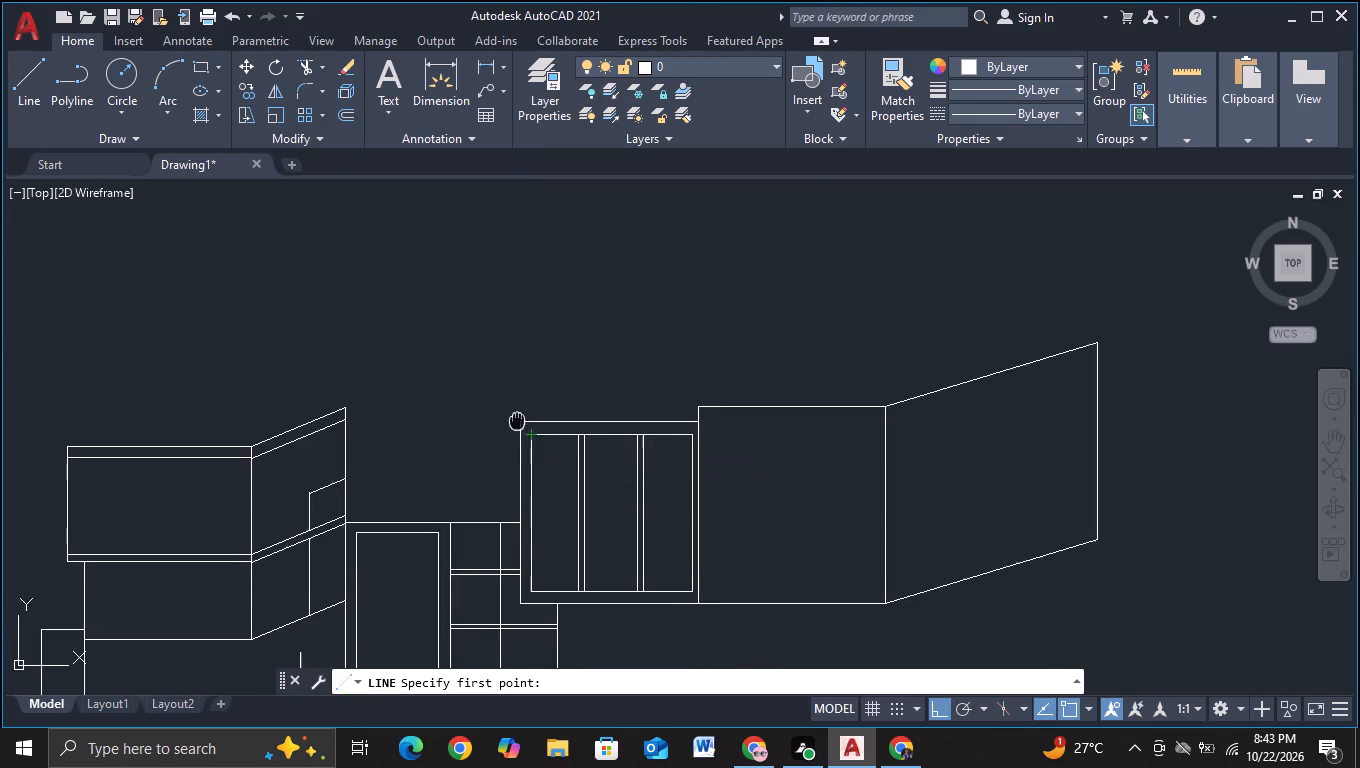
{"action": "middle_click_drag", "start_coordinate": [503, 396], "coordinate": [457, 322]}
{"action": "scroll", "coordinate": [437, 366], "scroll_direction": "up", "scroll_amount": 1}
{"action": "left_click", "coordinate": [436, 371]}
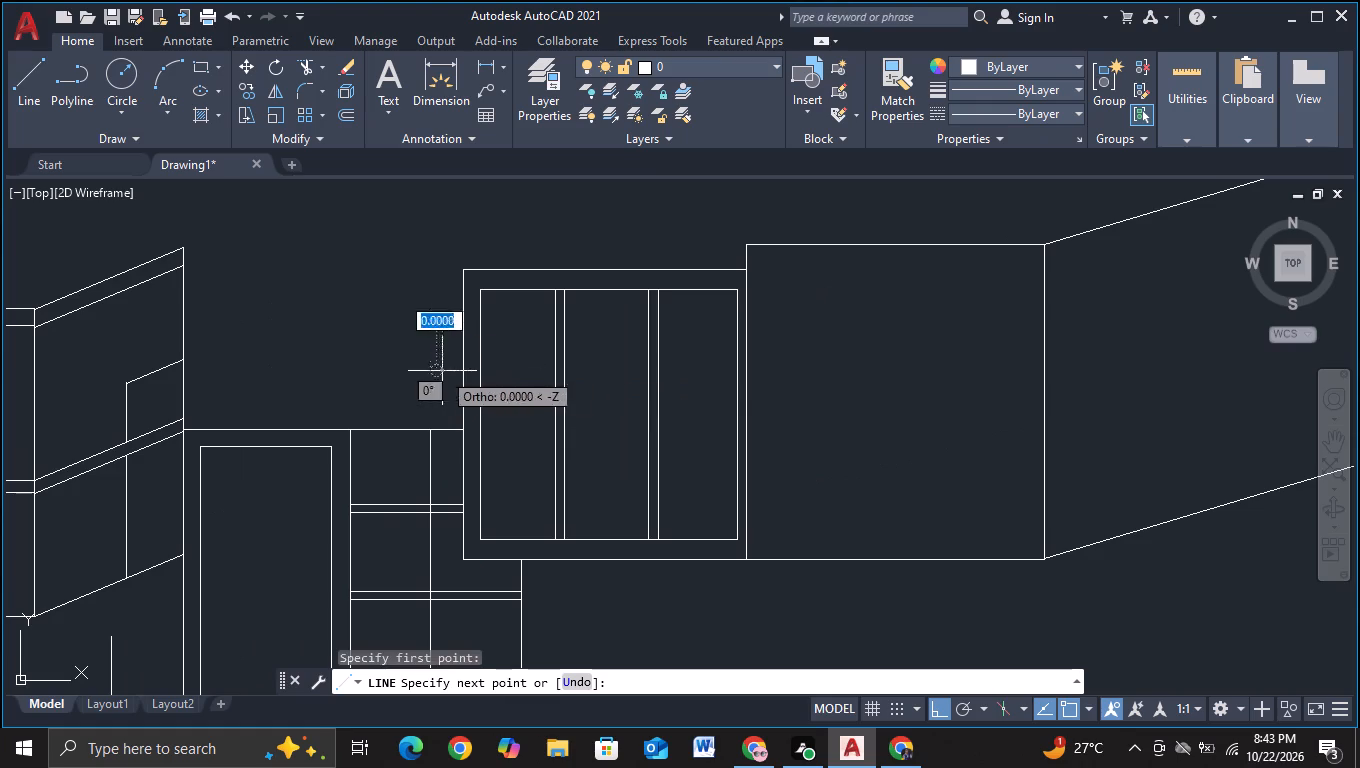
{"action": "left_click", "coordinate": [836, 349]}
{"action": "key", "text": "Escape"}
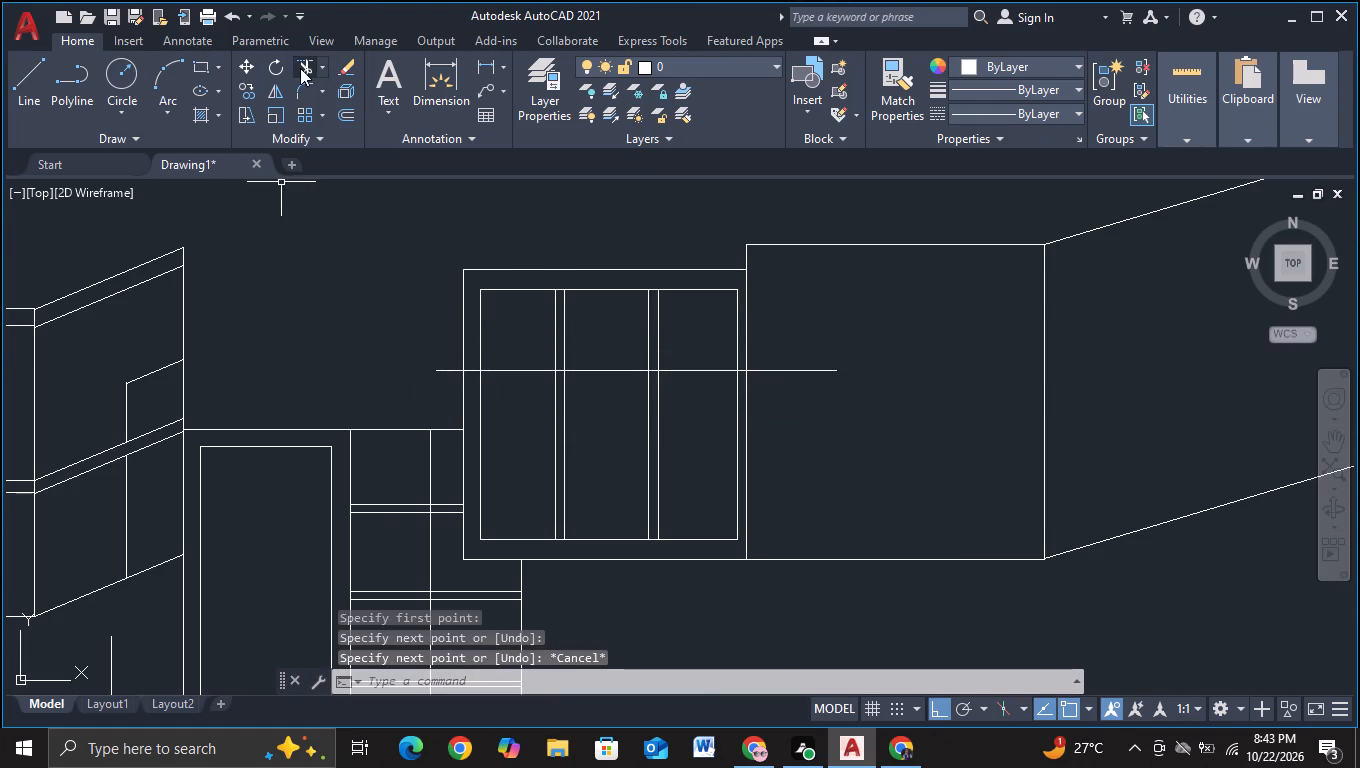
Trim both ends of the horizontal line back to the window's inner frame.
{"action": "left_click", "coordinate": [300, 68]}
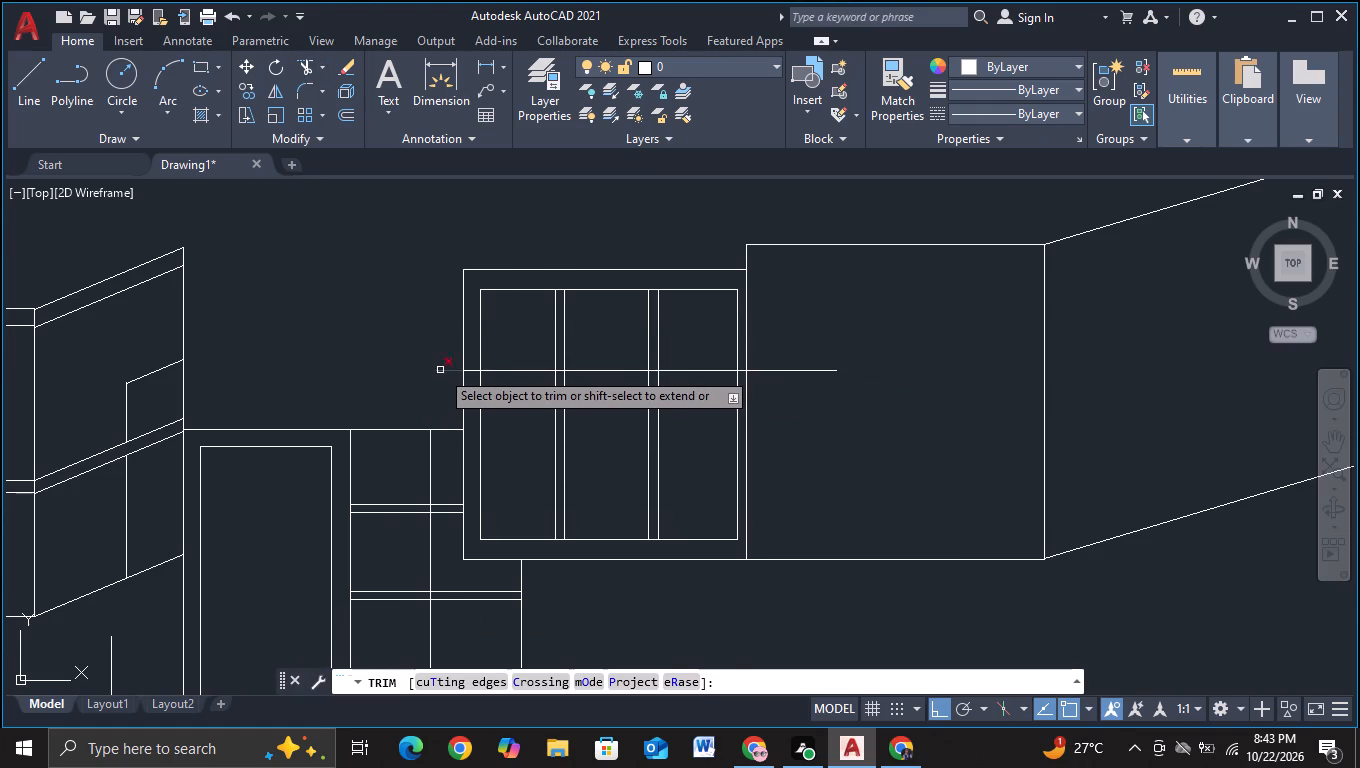
{"action": "left_click", "coordinate": [440, 370]}
{"action": "left_click", "coordinate": [475, 372]}
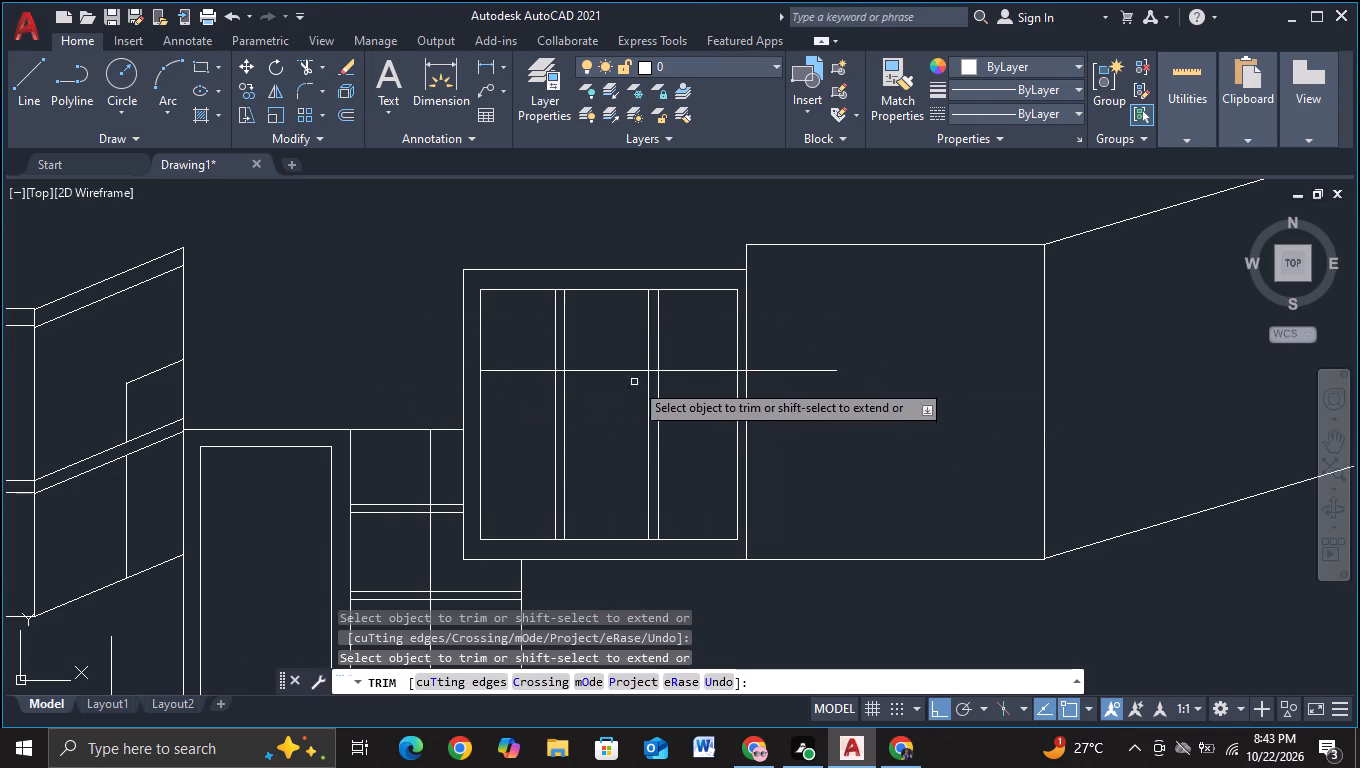
{"action": "left_click", "coordinate": [770, 369]}
{"action": "scroll", "coordinate": [757, 373], "scroll_direction": "up", "scroll_amount": 2}
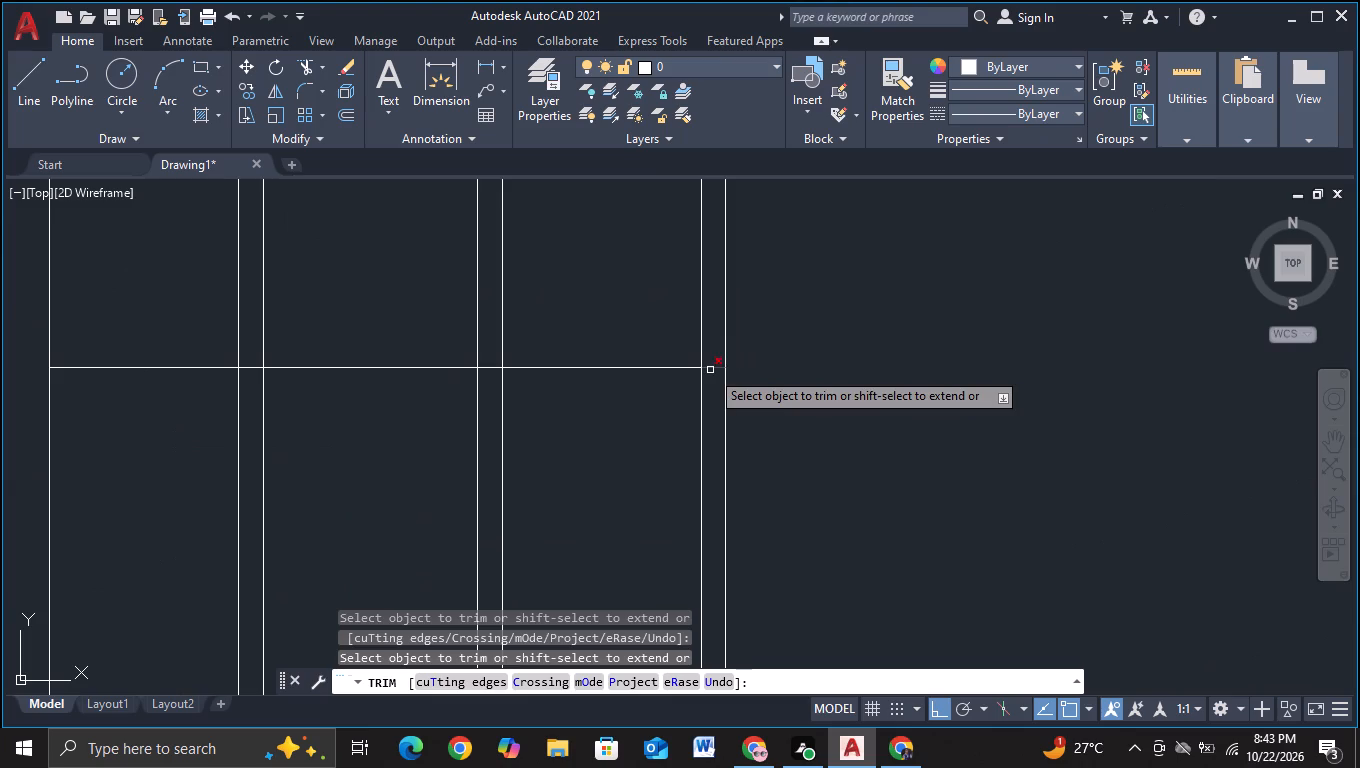
{"action": "left_click", "coordinate": [710, 370]}
{"action": "scroll", "coordinate": [777, 389], "scroll_direction": "down", "scroll_amount": 2}
{"action": "key", "text": "Escape"}
Copy the window's horizontal line three times: once just below itself and as a close pair lower down, forming two double crossbars.
{"action": "middle_click_drag", "start_coordinate": [786, 420], "coordinate": [784, 353]}
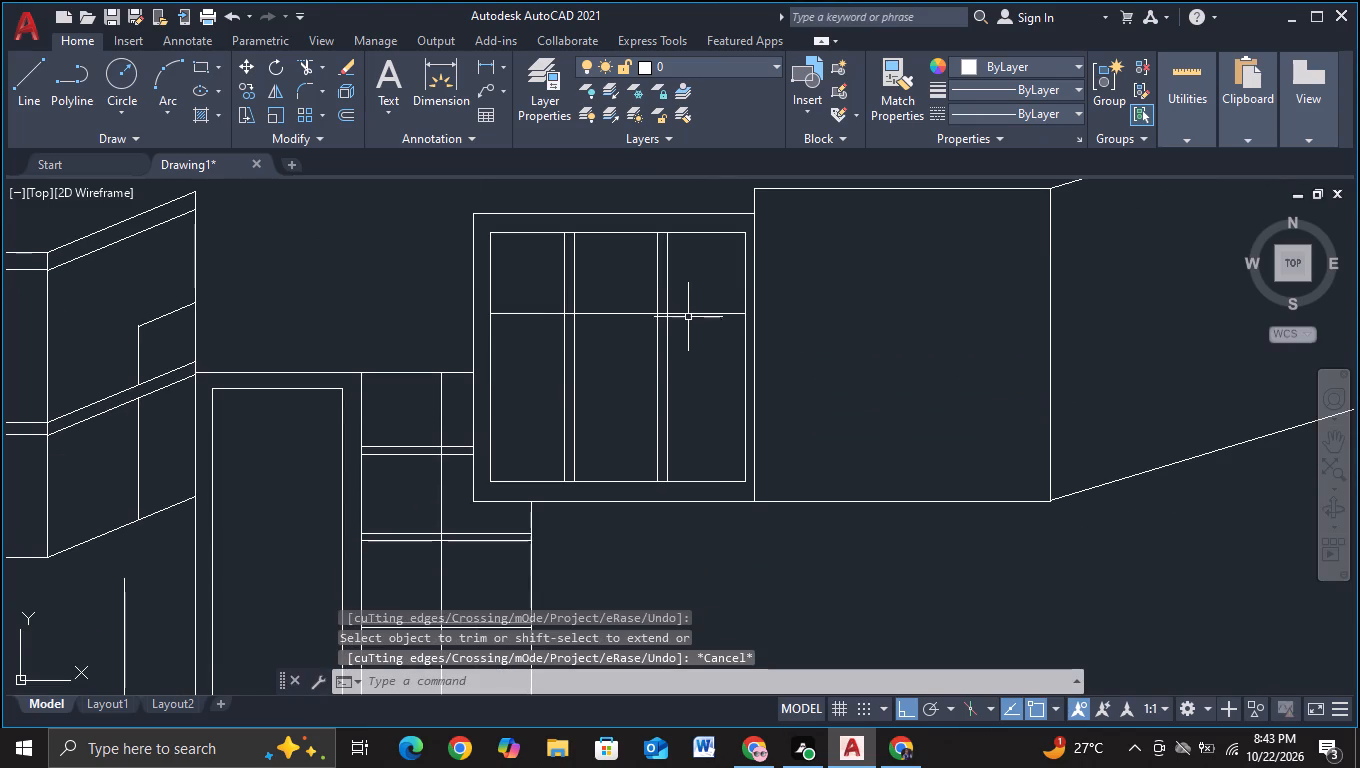
{"action": "left_click", "coordinate": [688, 315]}
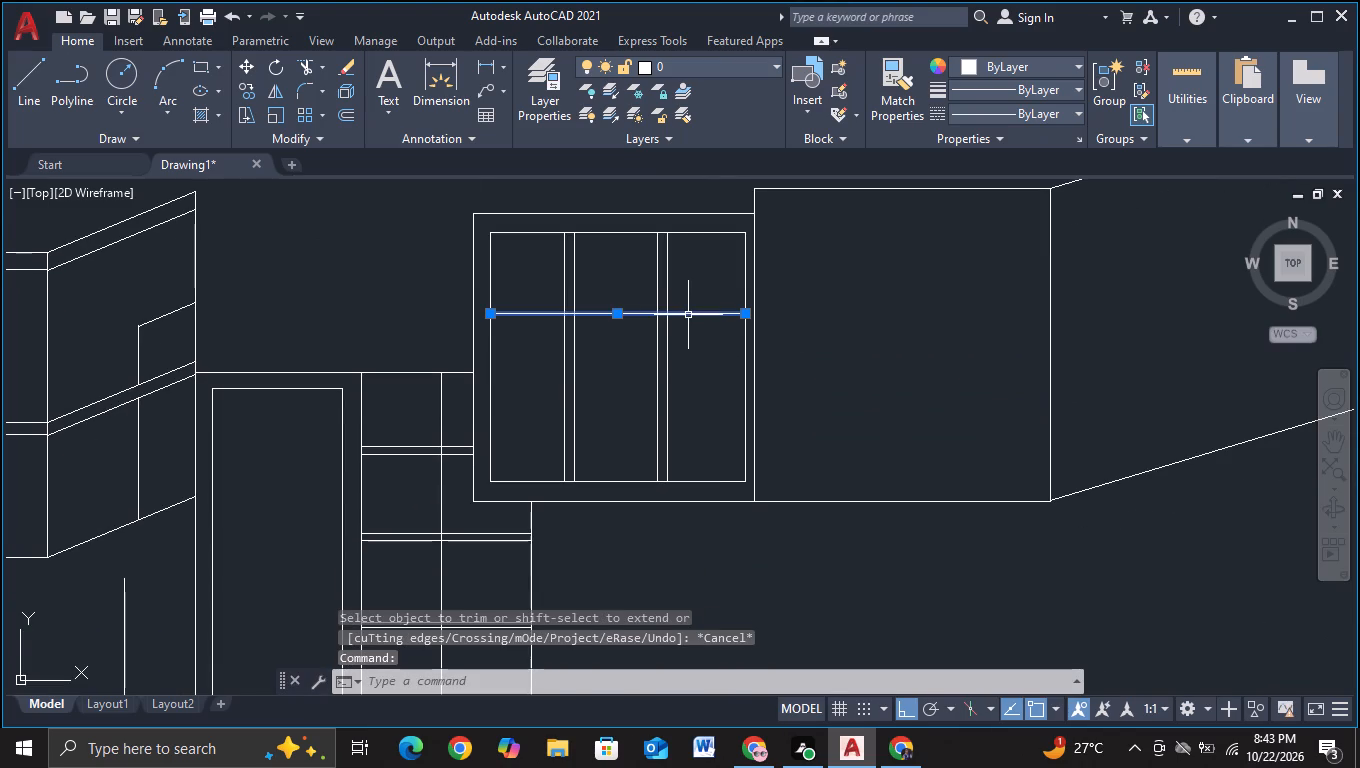
{"action": "key", "text": "c"}
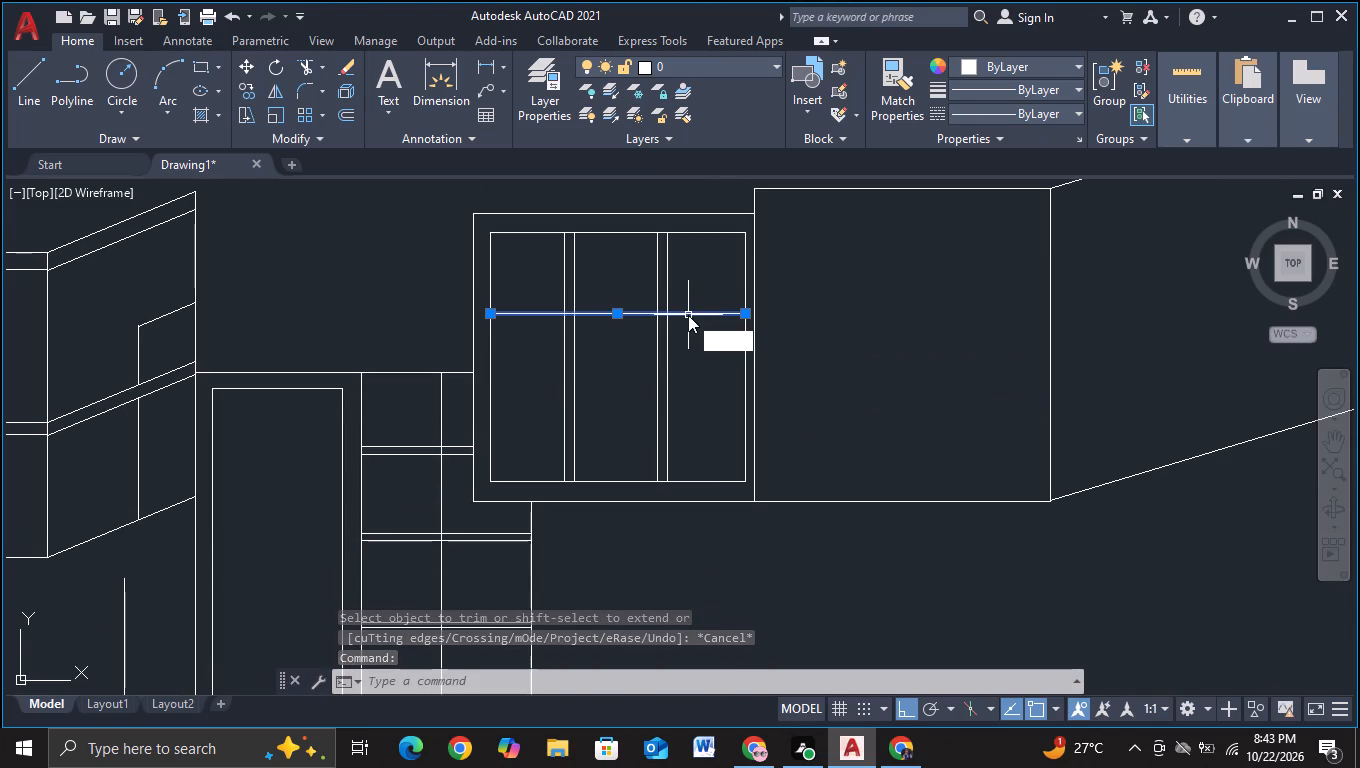
{"action": "left_click", "coordinate": [768, 375]}
{"action": "left_click", "coordinate": [663, 312]}
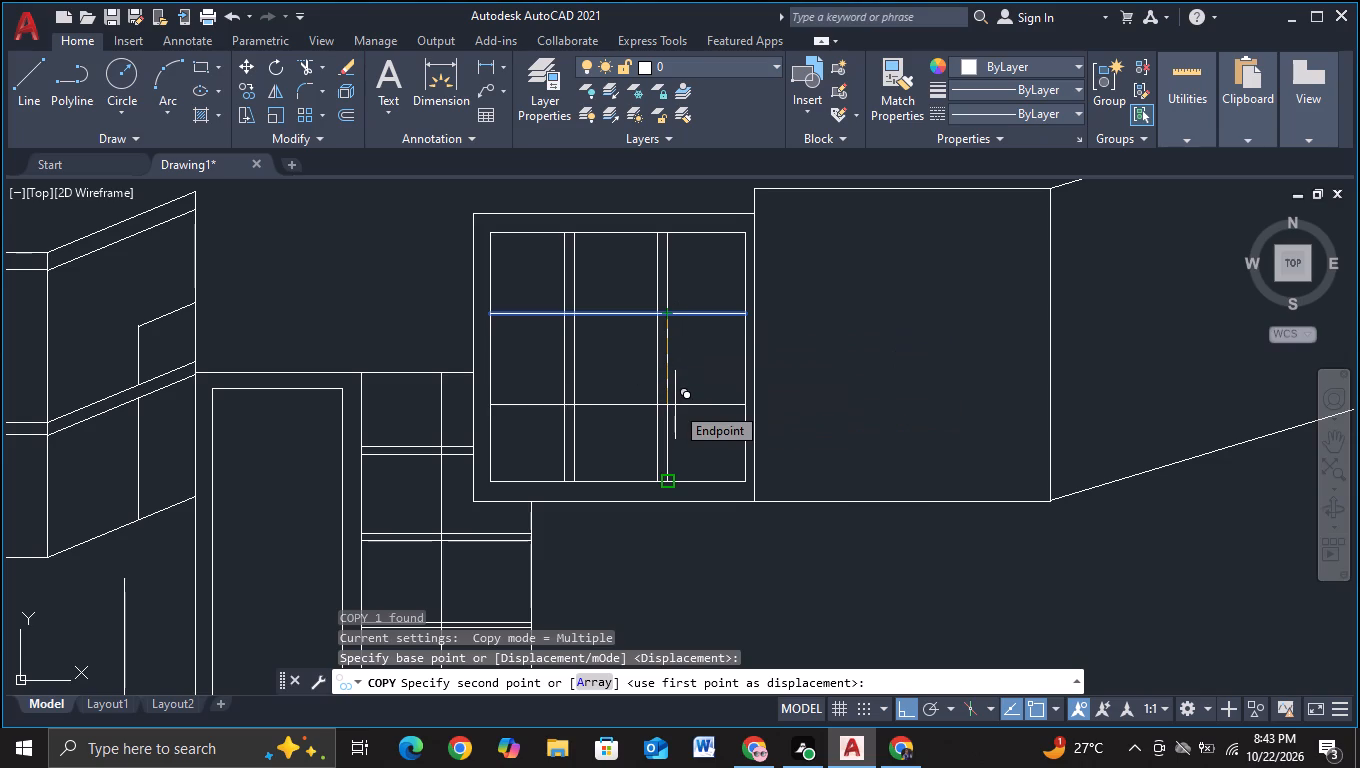
{"action": "key", "text": "F3"}
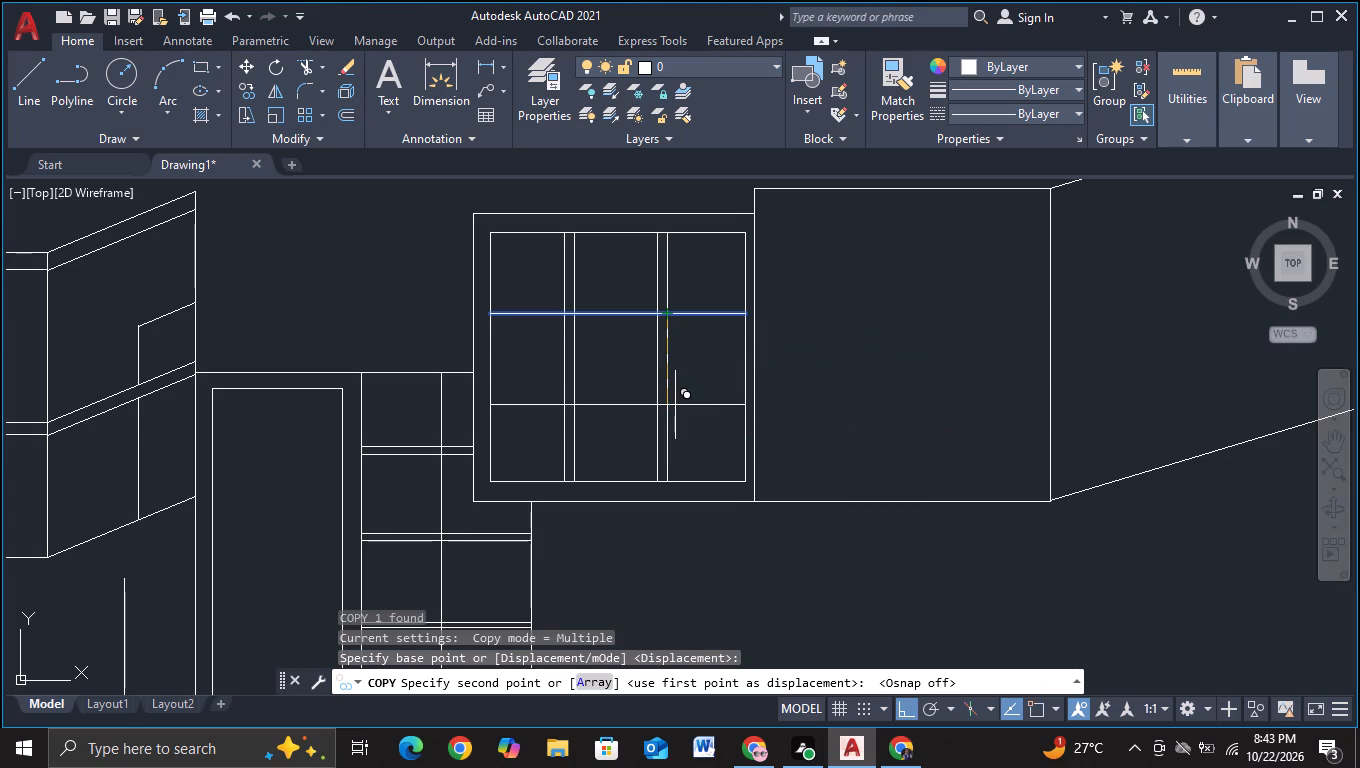
{"action": "left_click", "coordinate": [675, 405]}
{"action": "left_click", "coordinate": [677, 400]}
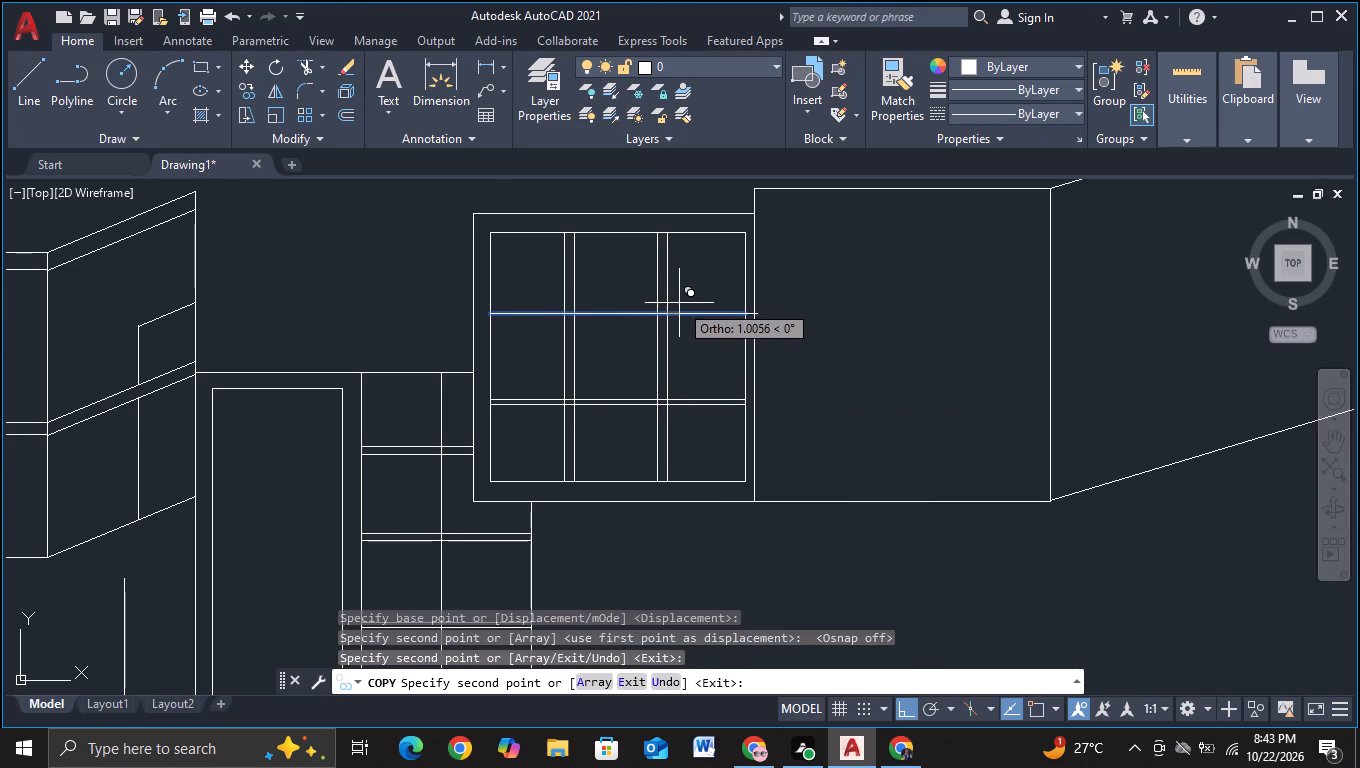
{"action": "scroll", "coordinate": [680, 302], "scroll_direction": "up", "scroll_amount": 1}
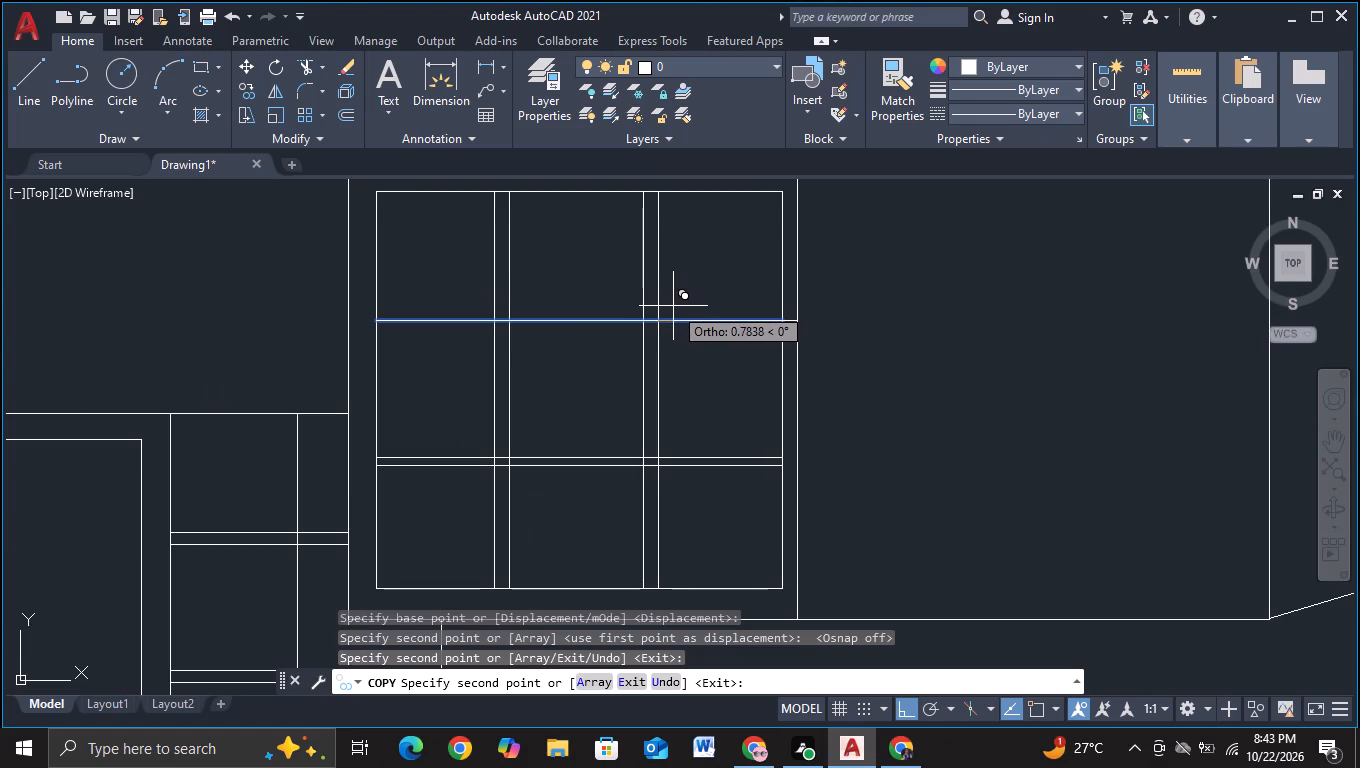
{"action": "scroll", "coordinate": [674, 338], "scroll_direction": "up", "scroll_amount": 1}
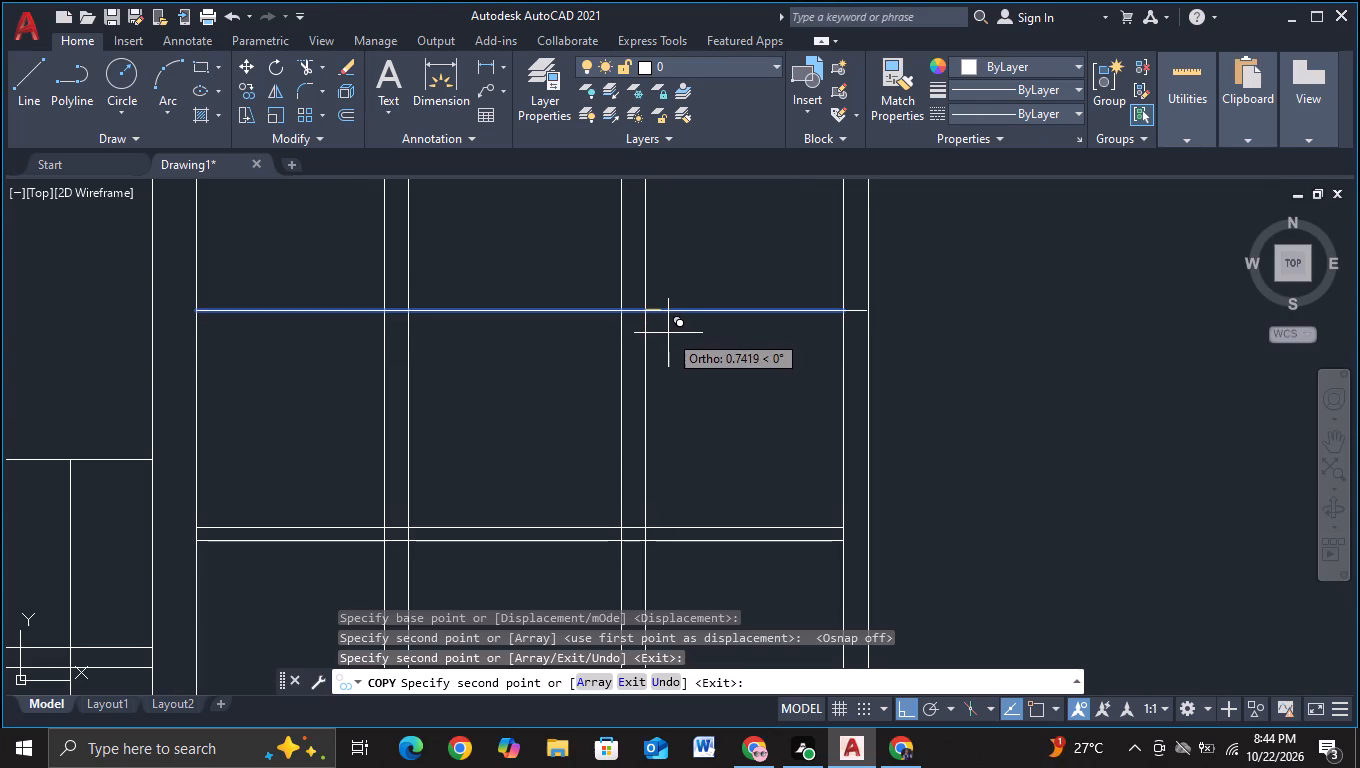
{"action": "left_click", "coordinate": [653, 329]}
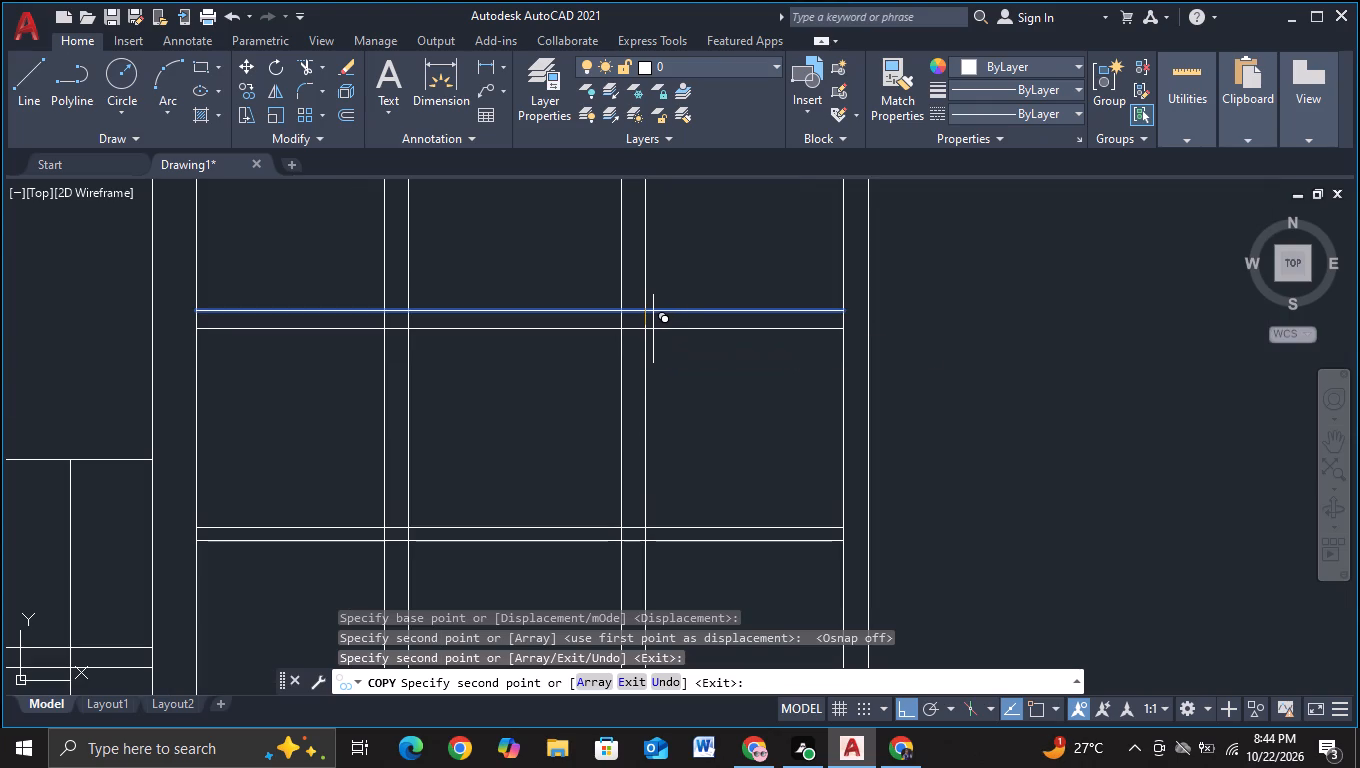
{"action": "key", "text": "Escape"}
Copy the window's eight crossbar lines horizontally about 23 units onto the front face of the adjoining right-hand block.
{"action": "scroll", "coordinate": [696, 333], "scroll_direction": "down", "scroll_amount": 3}
{"action": "middle_click_drag", "start_coordinate": [703, 372], "coordinate": [687, 337]}
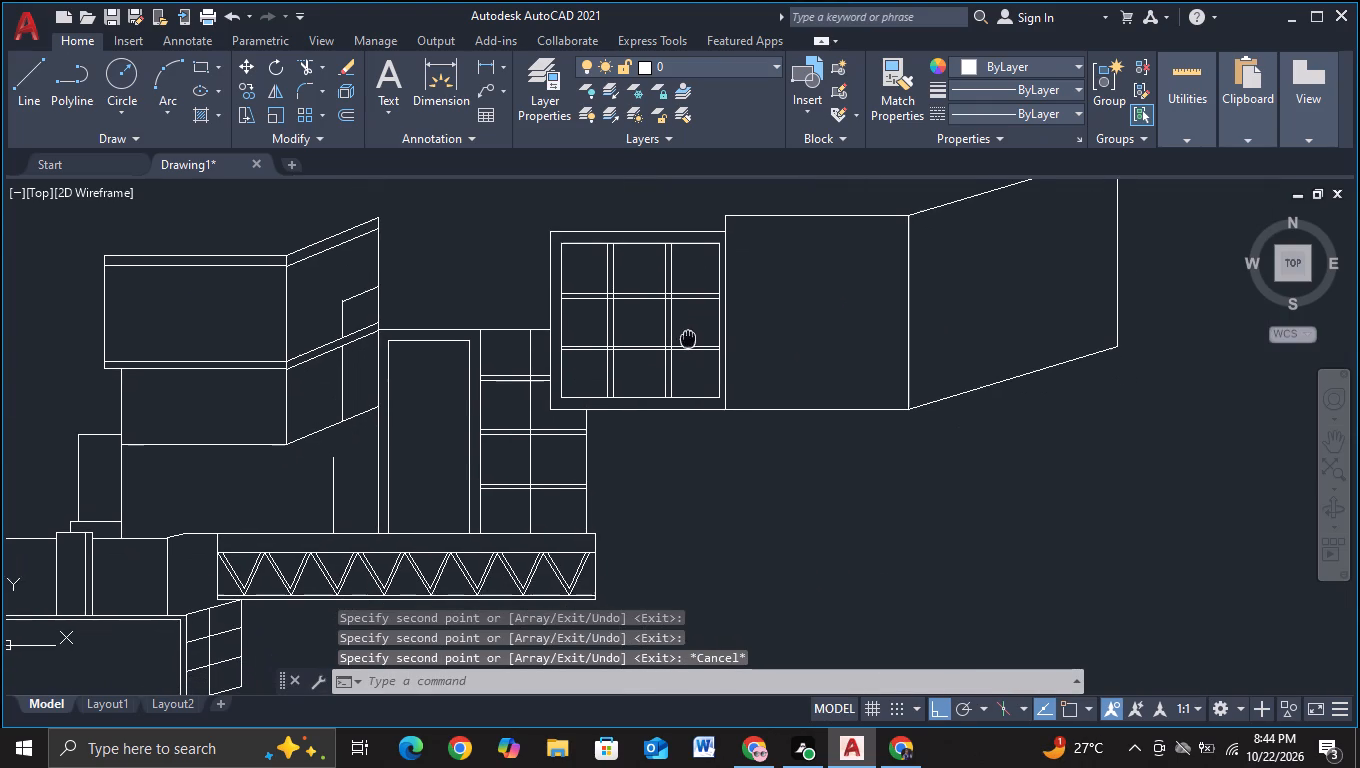
{"action": "middle_click_drag", "start_coordinate": [687, 337], "coordinate": [685, 336]}
{"action": "middle_click_drag", "start_coordinate": [961, 331], "coordinate": [883, 343]}
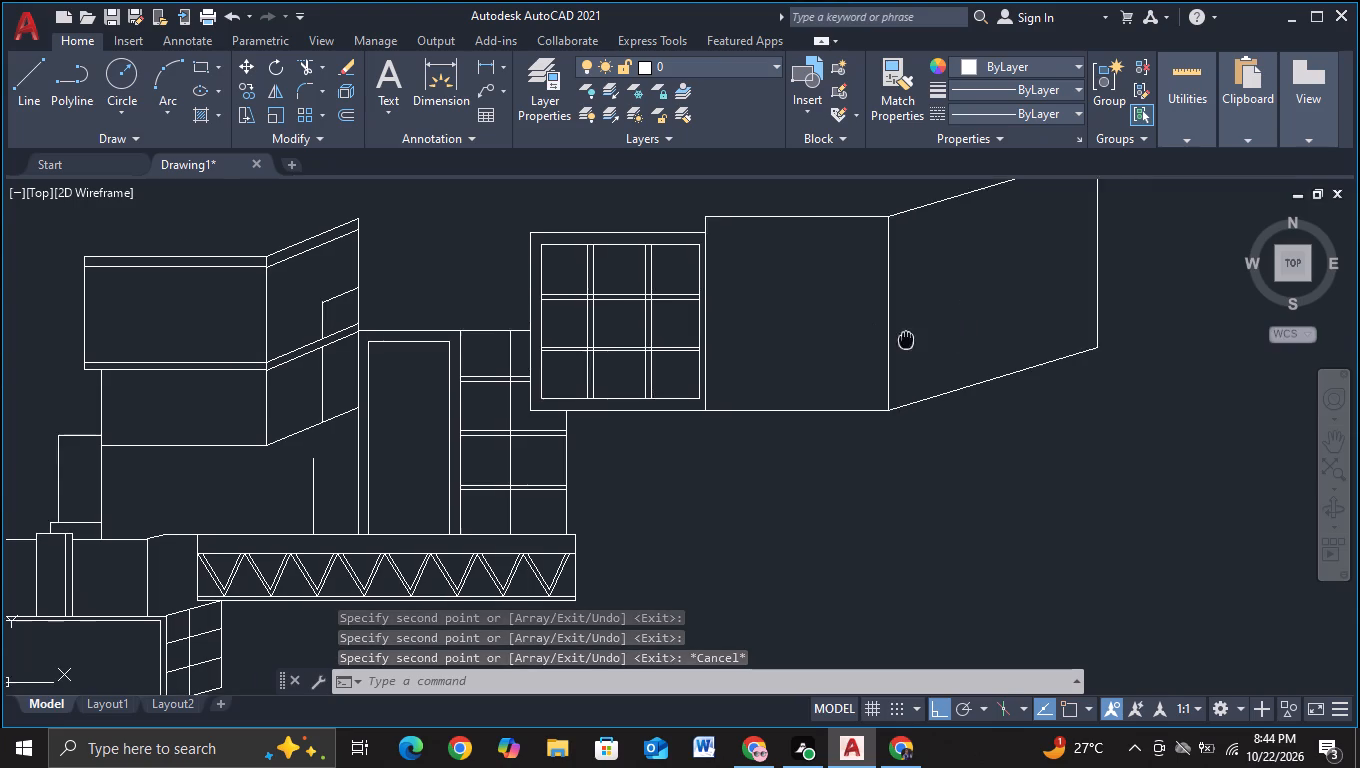
{"action": "middle_click_drag", "start_coordinate": [883, 343], "coordinate": [760, 355]}
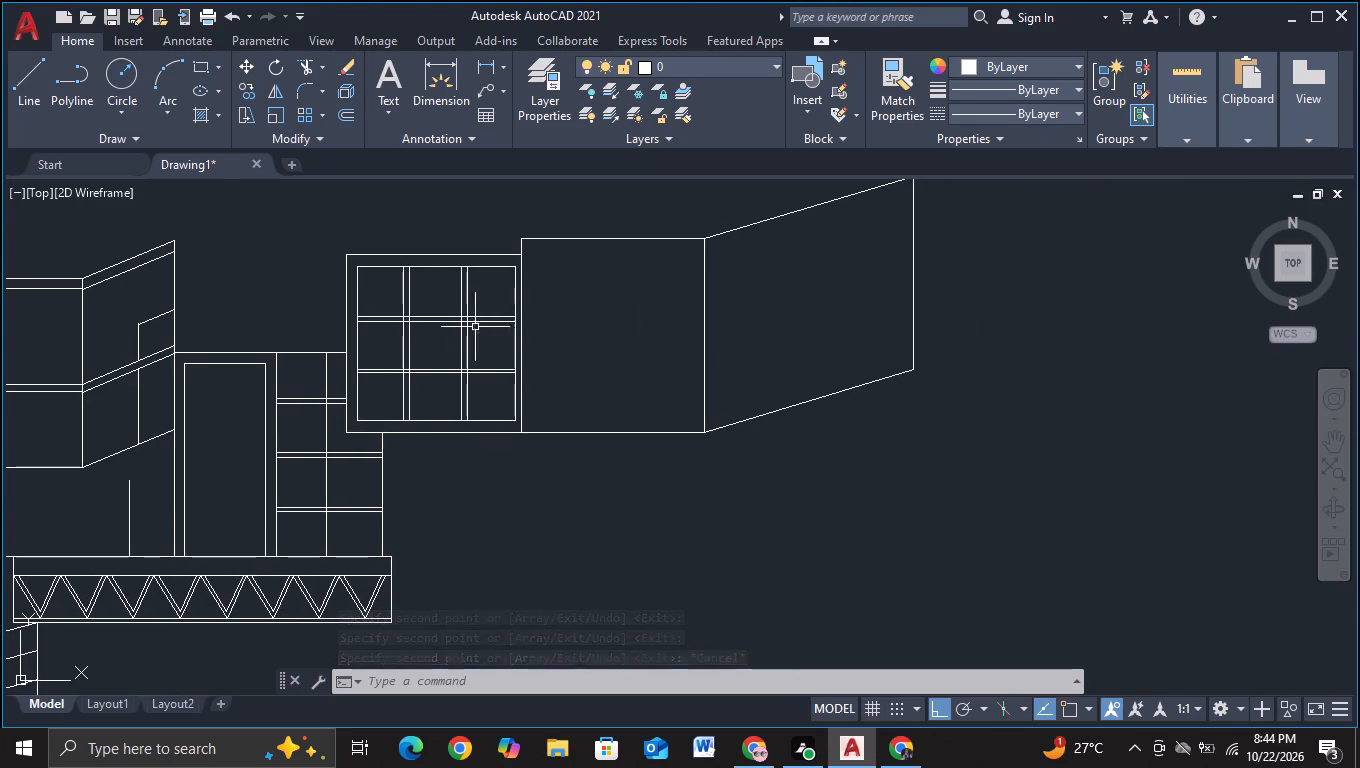
{"action": "left_click_drag", "start_coordinate": [375, 293], "coordinate": [495, 391]}
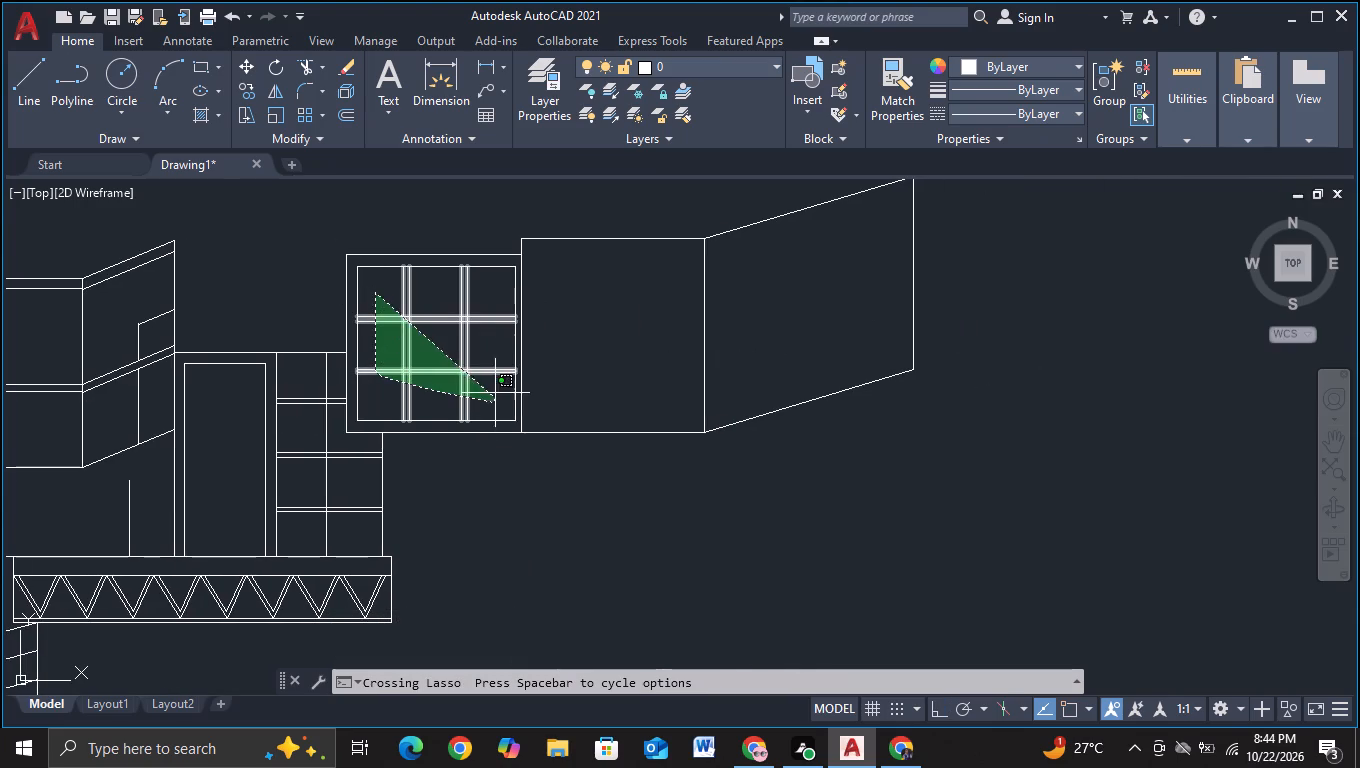
{"action": "left_click_drag", "start_coordinate": [495, 391], "coordinate": [493, 317]}
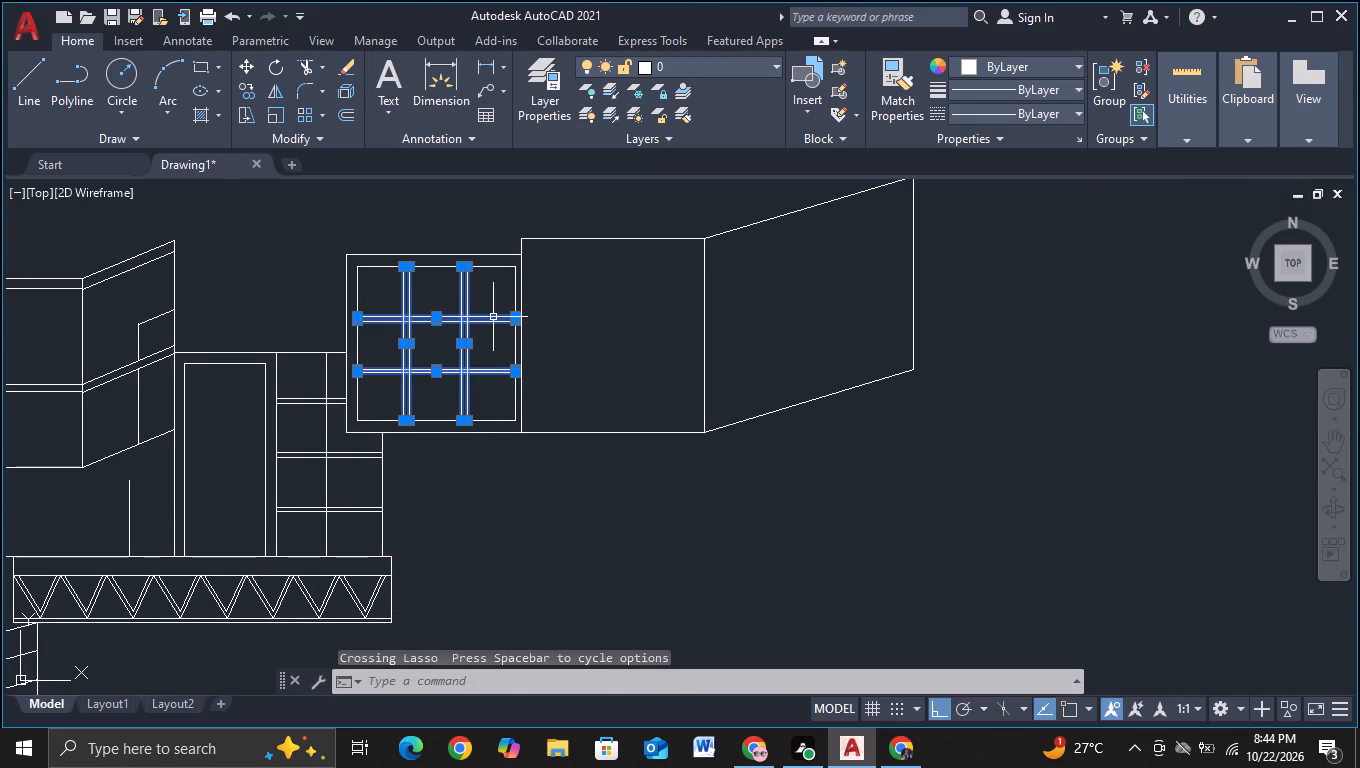
{"action": "key", "text": "c"}
{"action": "left_click", "coordinate": [573, 385]}
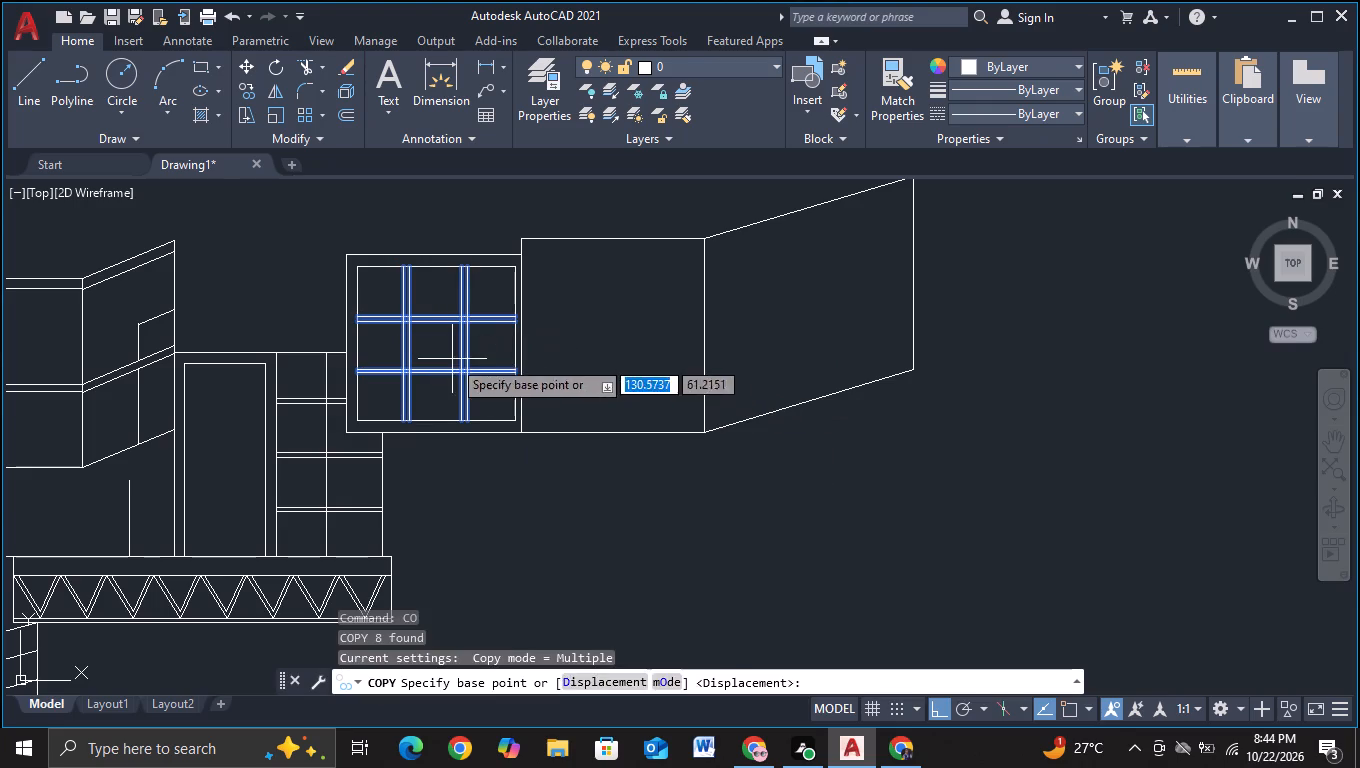
{"action": "left_click", "coordinate": [452, 359]}
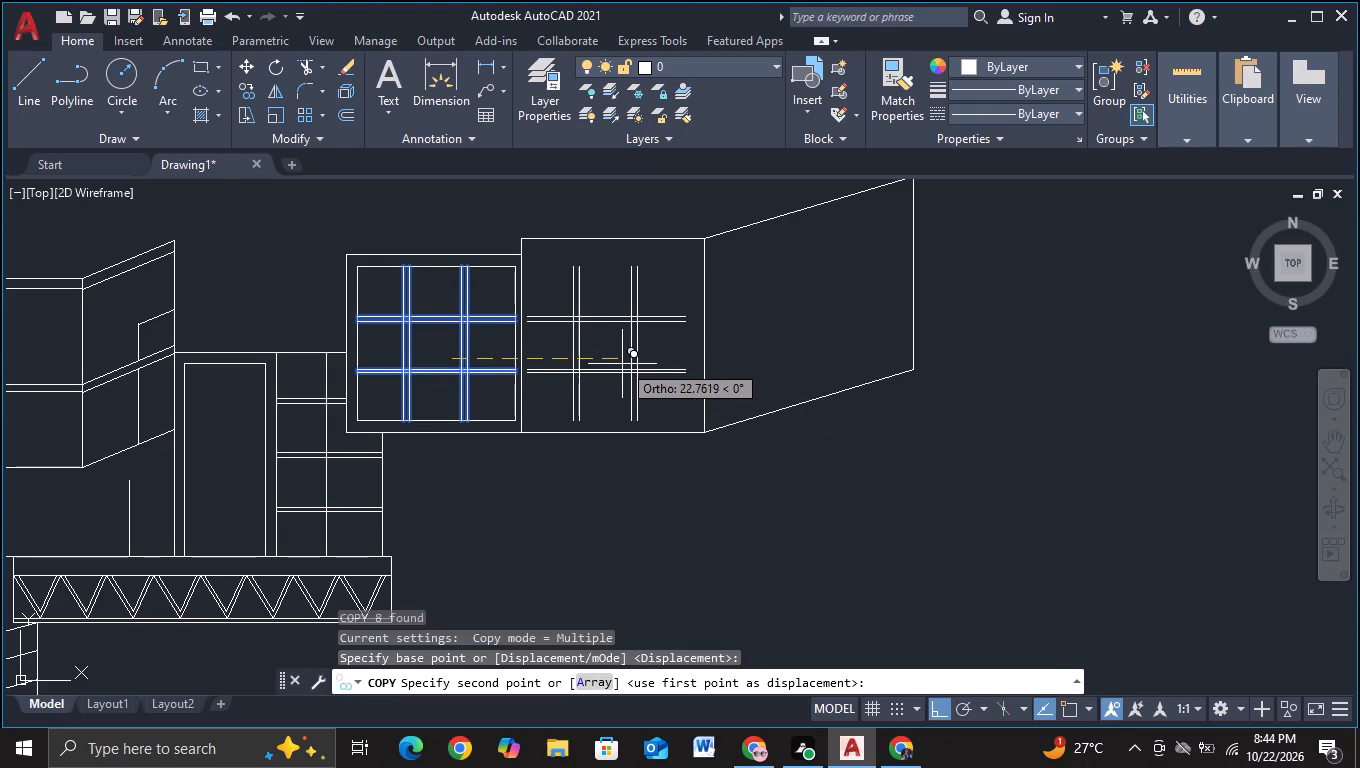
{"action": "left_click", "coordinate": [625, 364]}
{"action": "key", "text": "Escape"}
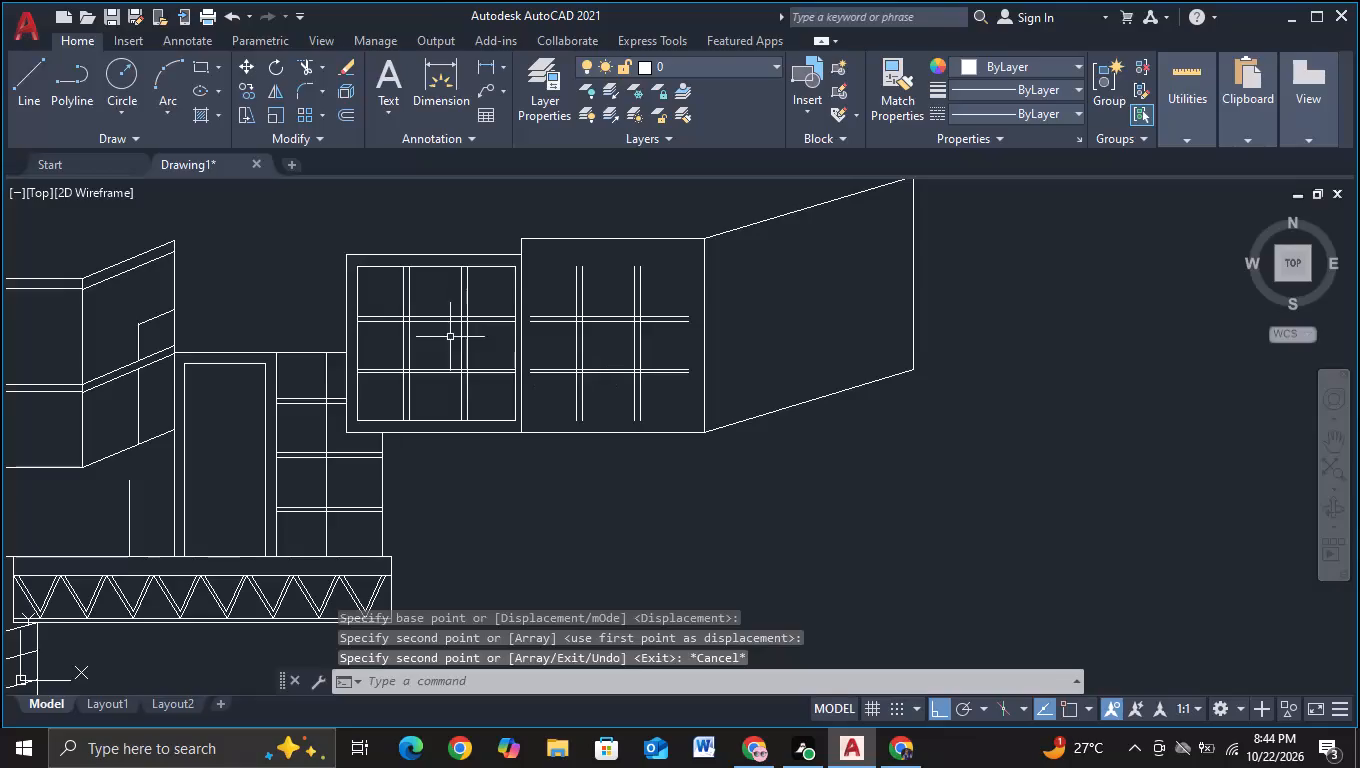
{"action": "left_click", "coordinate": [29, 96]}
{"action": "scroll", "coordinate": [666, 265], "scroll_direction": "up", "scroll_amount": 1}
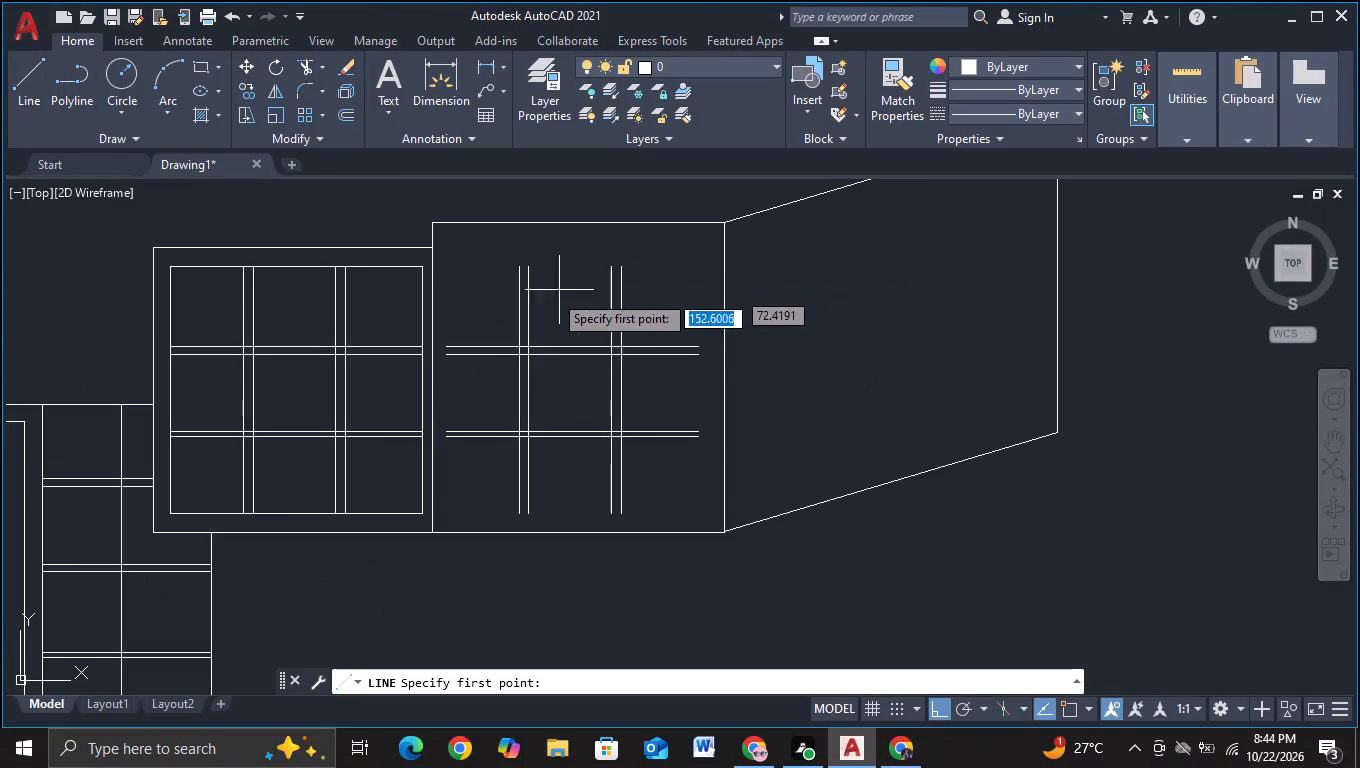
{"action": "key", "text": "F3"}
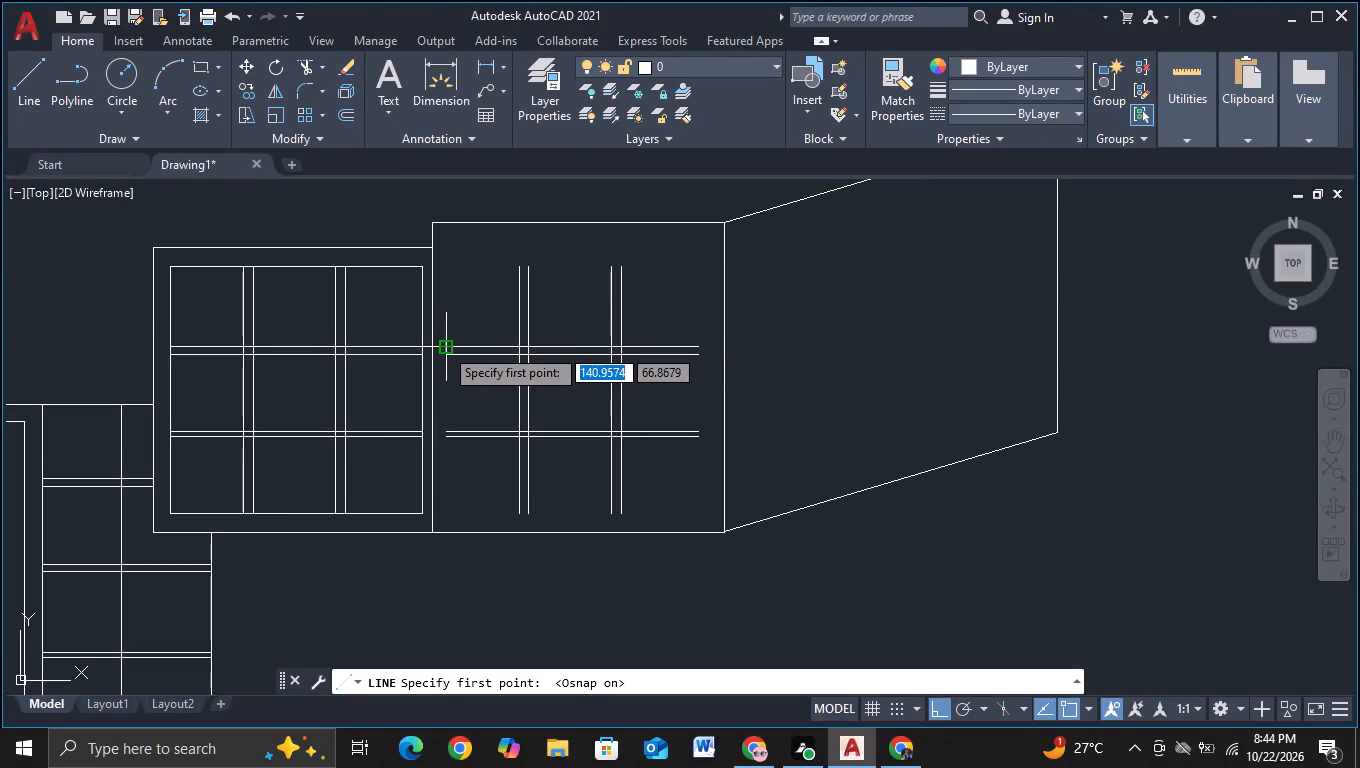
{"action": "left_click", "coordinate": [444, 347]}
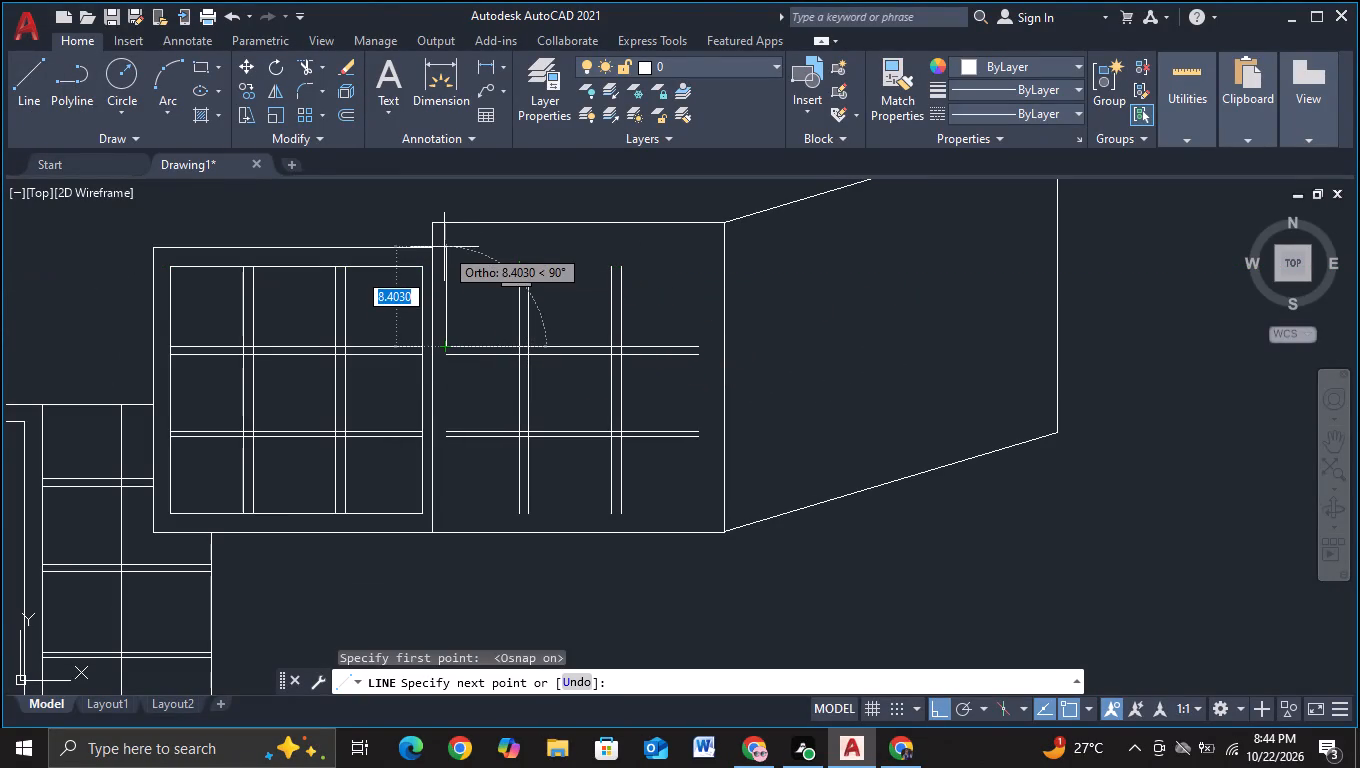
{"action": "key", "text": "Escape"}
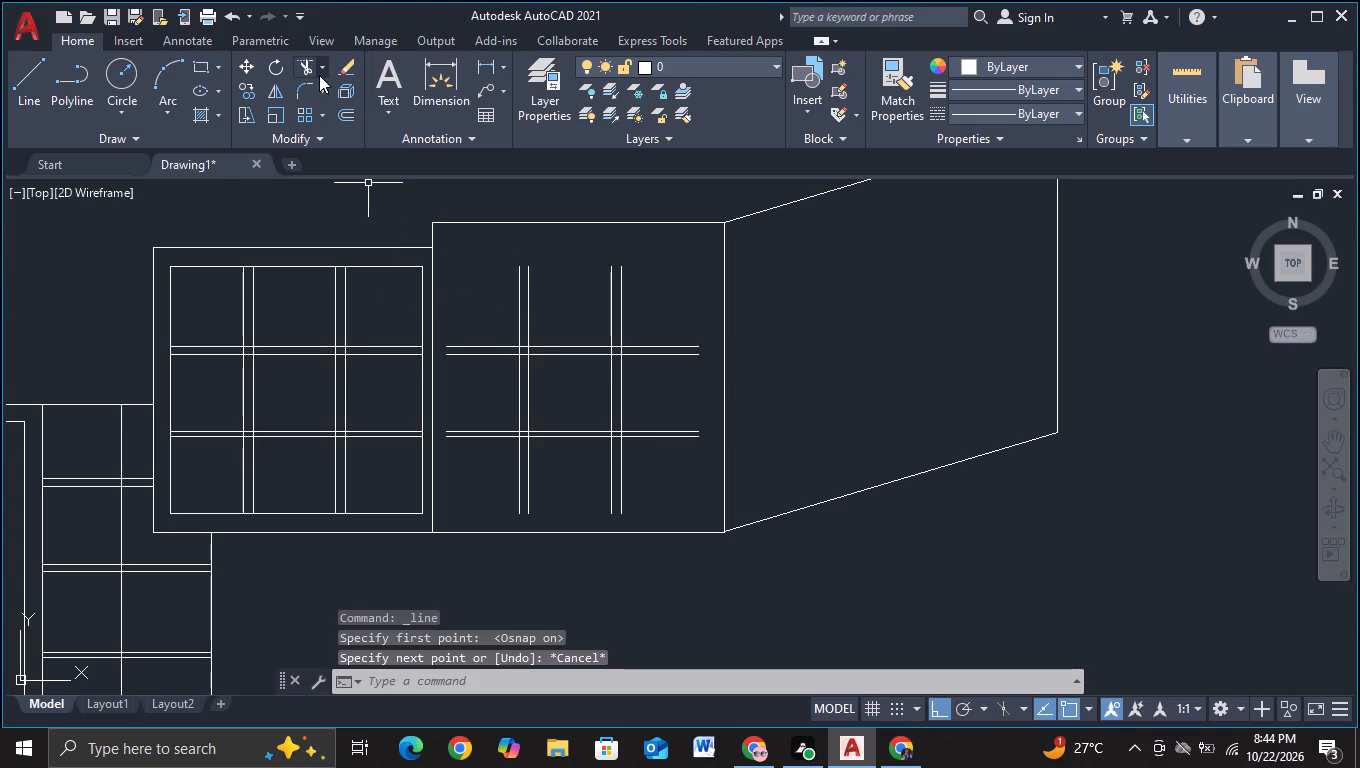
Extend the copied vertical and horizontal crossbar lines at both ends to the outer edges of the block's front face.
{"action": "key", "text": "e"}
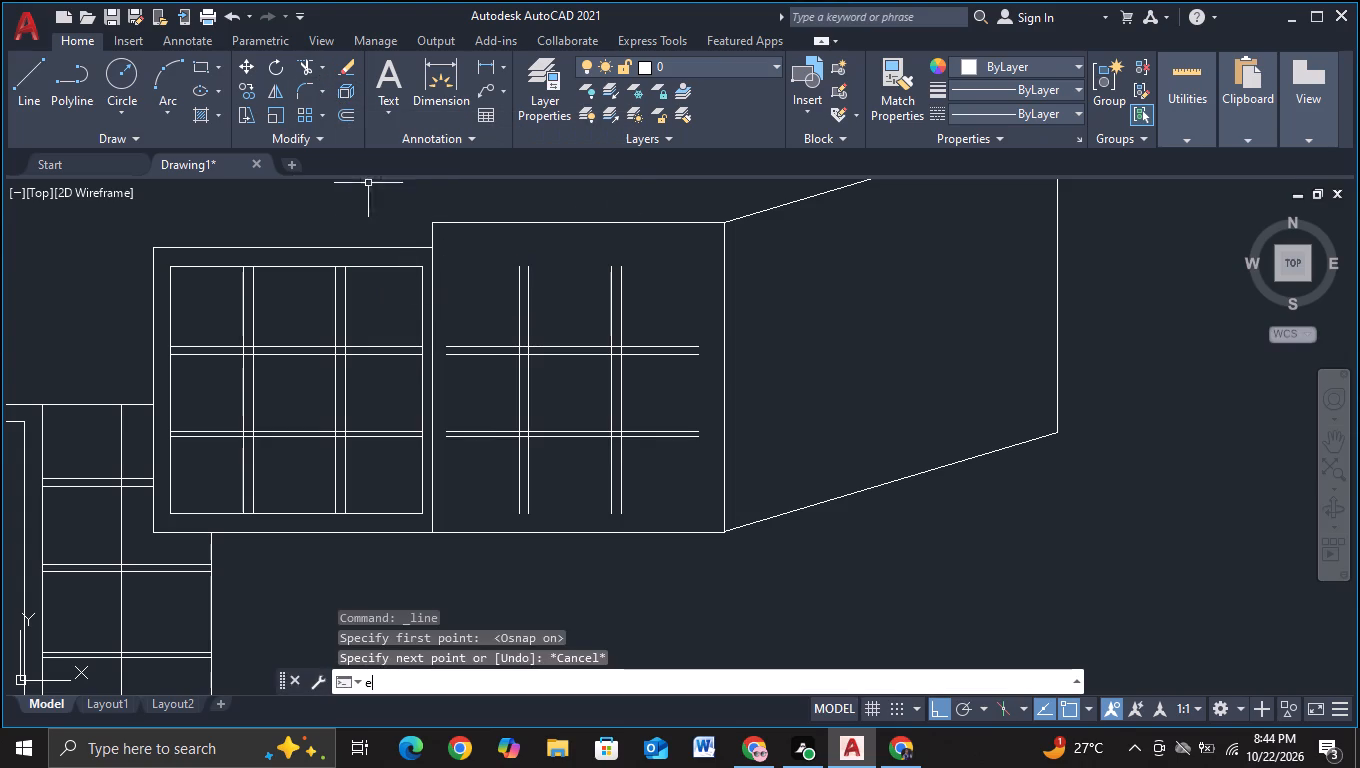
{"action": "key", "text": "Escape"}
{"action": "key", "text": "Escape"}
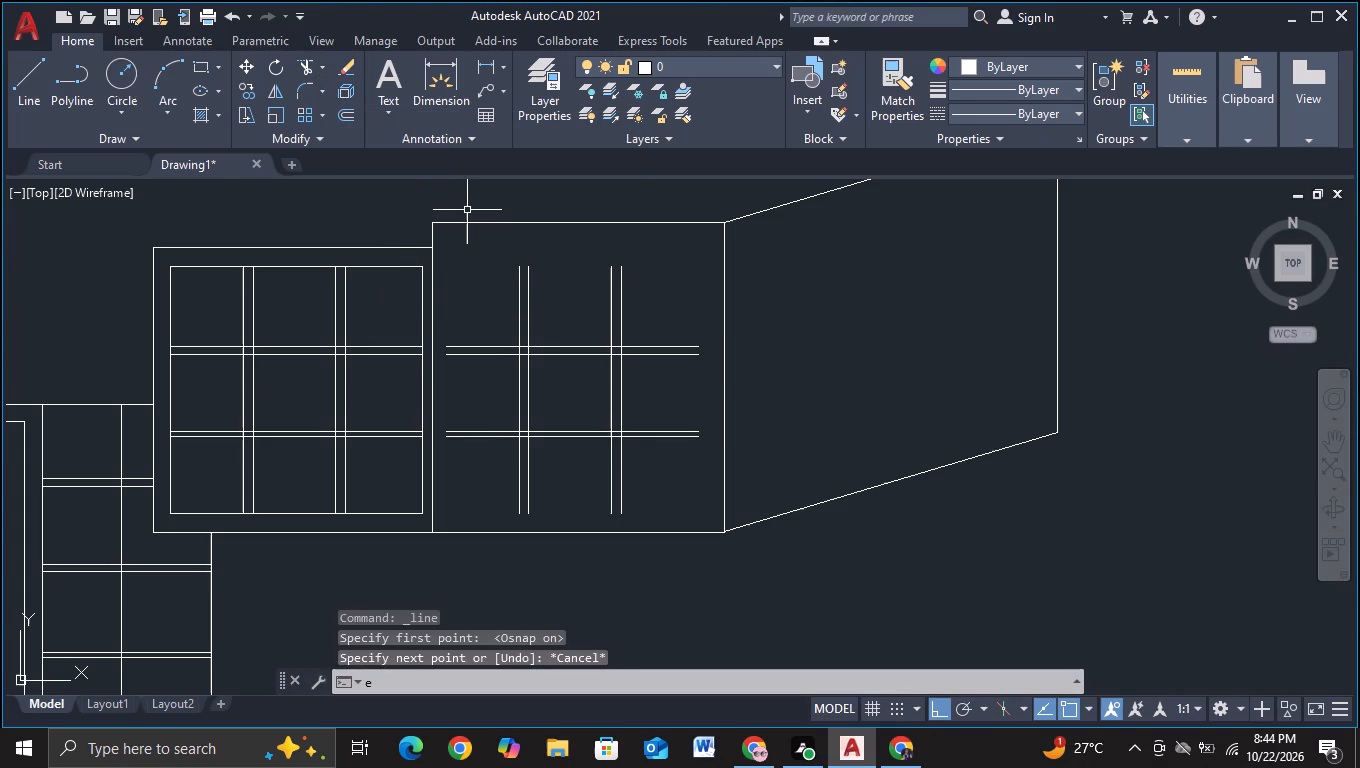
{"action": "key", "text": "e"}
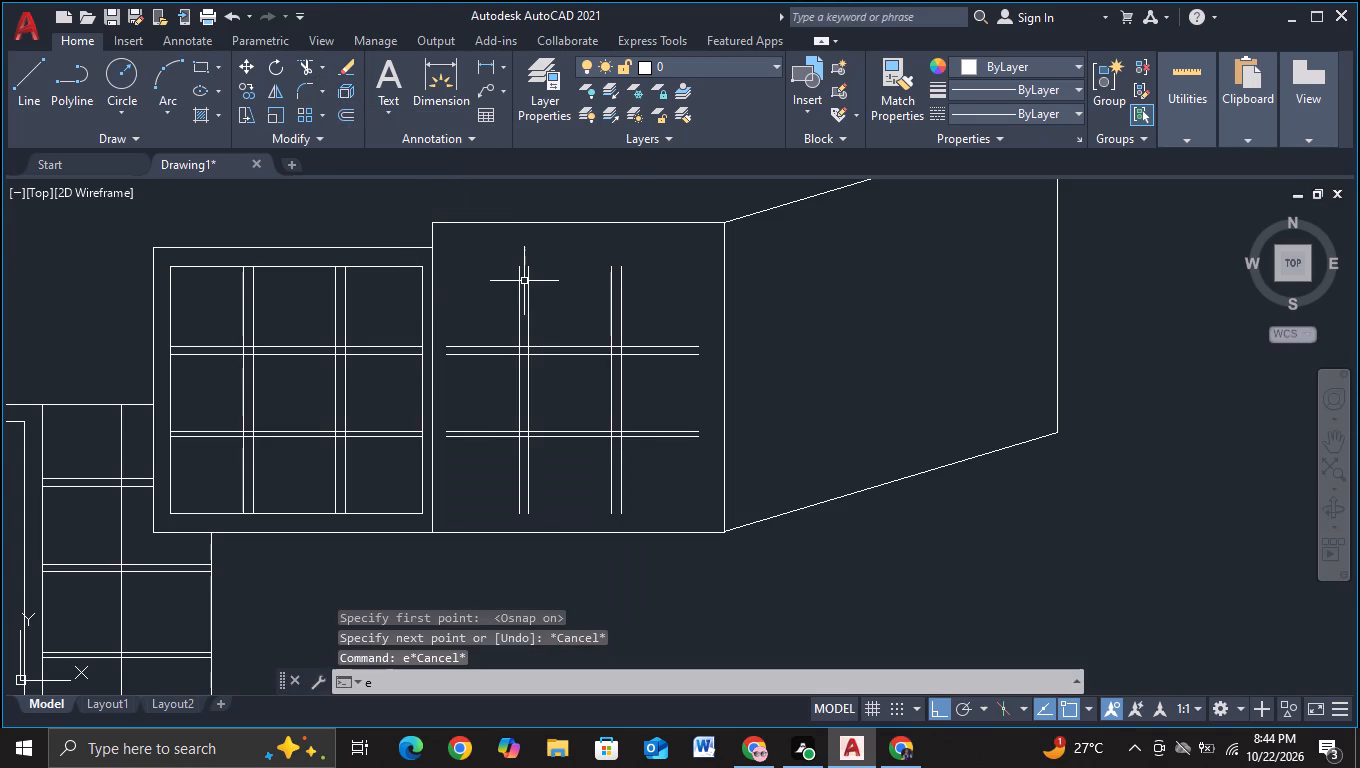
{"action": "key", "text": "Escape"}
{"action": "key", "text": "Escape"}
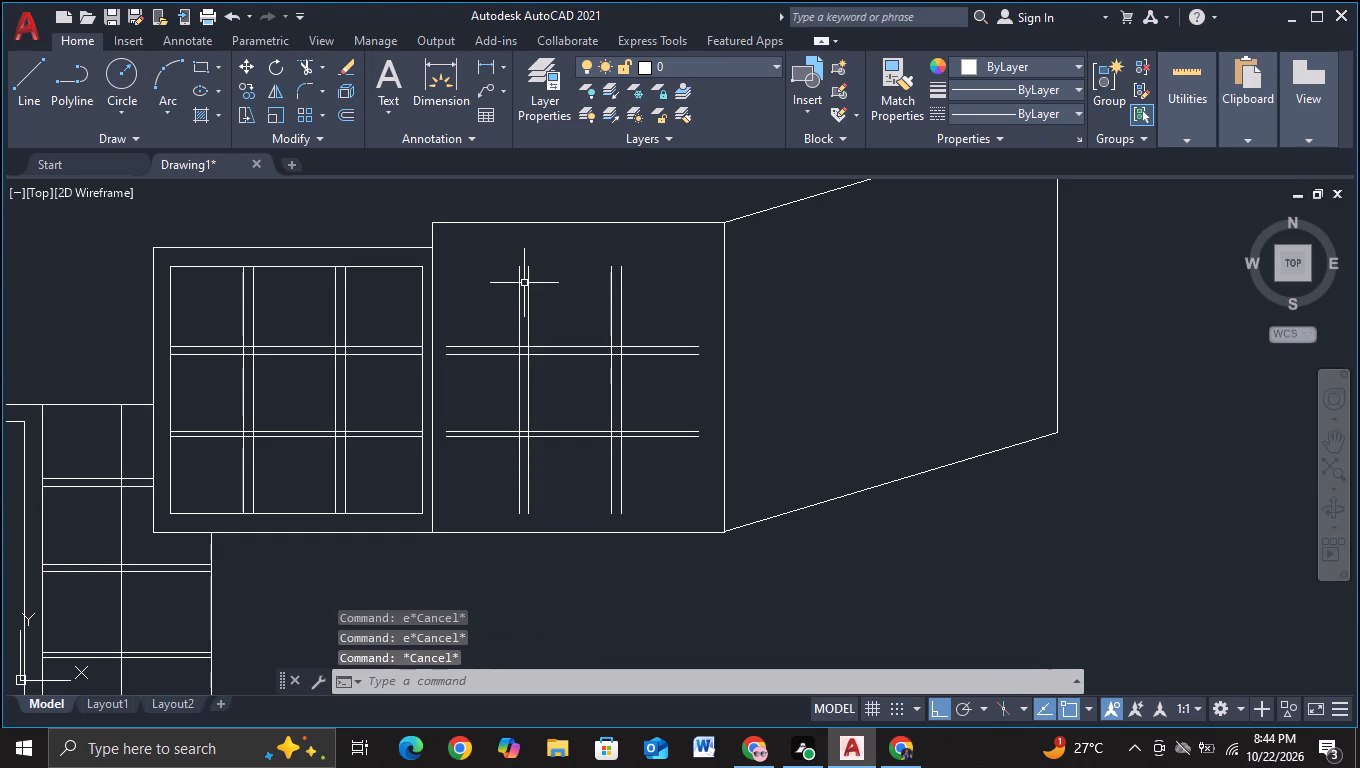
{"action": "key", "text": "e"}
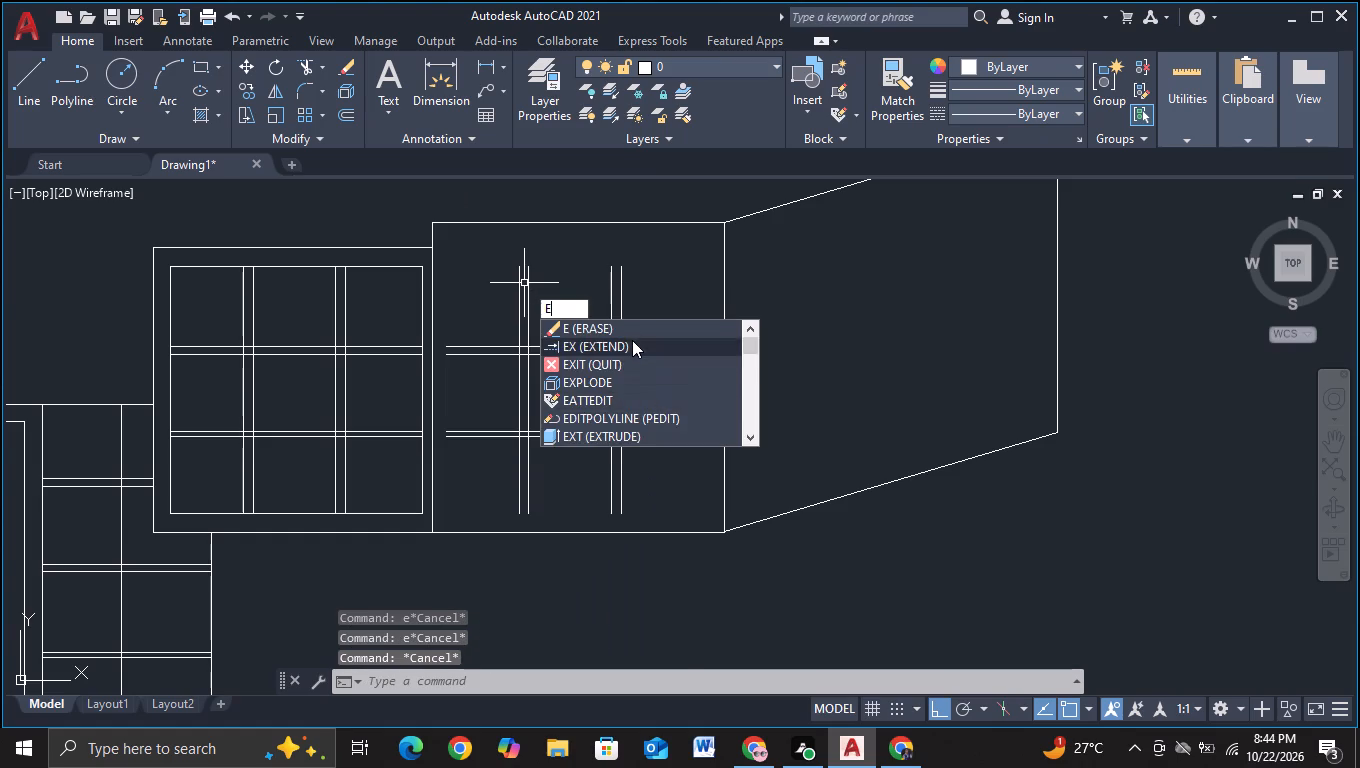
{"action": "left_click", "coordinate": [632, 340]}
{"action": "left_click_drag", "start_coordinate": [496, 307], "coordinate": [626, 310]}
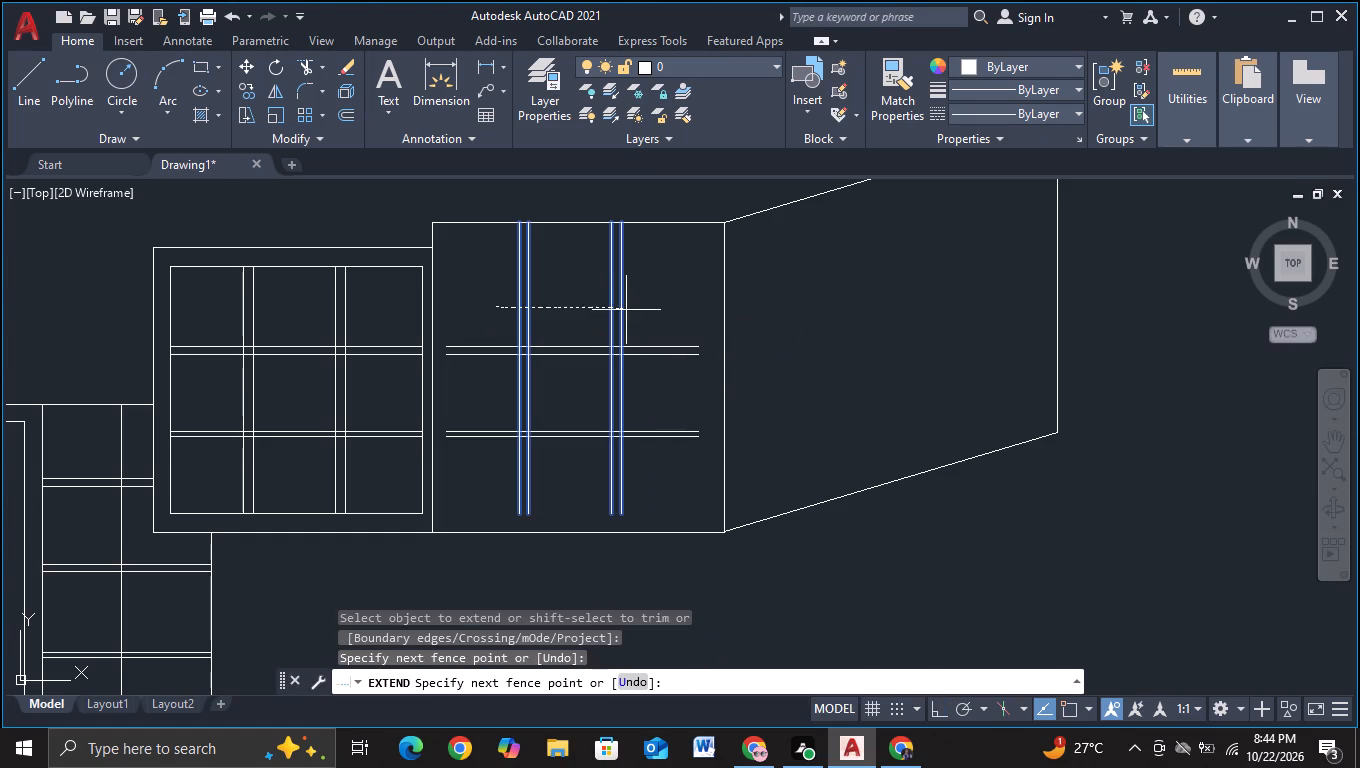
{"action": "left_click_drag", "start_coordinate": [626, 310], "coordinate": [636, 310]}
{"action": "left_click_drag", "start_coordinate": [636, 310], "coordinate": [494, 467]}
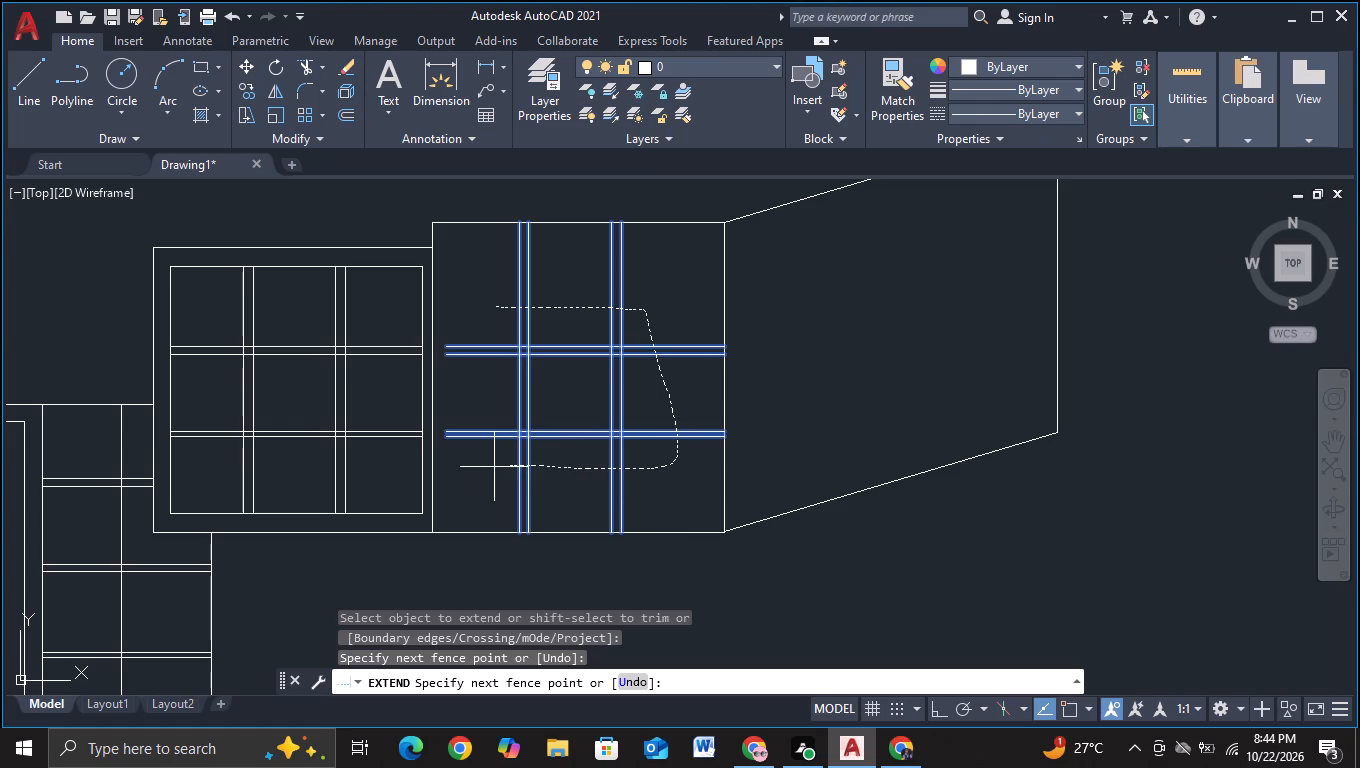
{"action": "left_click_drag", "start_coordinate": [494, 467], "coordinate": [488, 322]}
{"action": "key", "text": "Escape"}
Draw four inner frame lines inside the right-hand block's front face: about 23.9 across, 23.7 down, 22.5 back and 24.5 up.
{"action": "scroll", "coordinate": [500, 320], "scroll_direction": "down", "scroll_amount": 1}
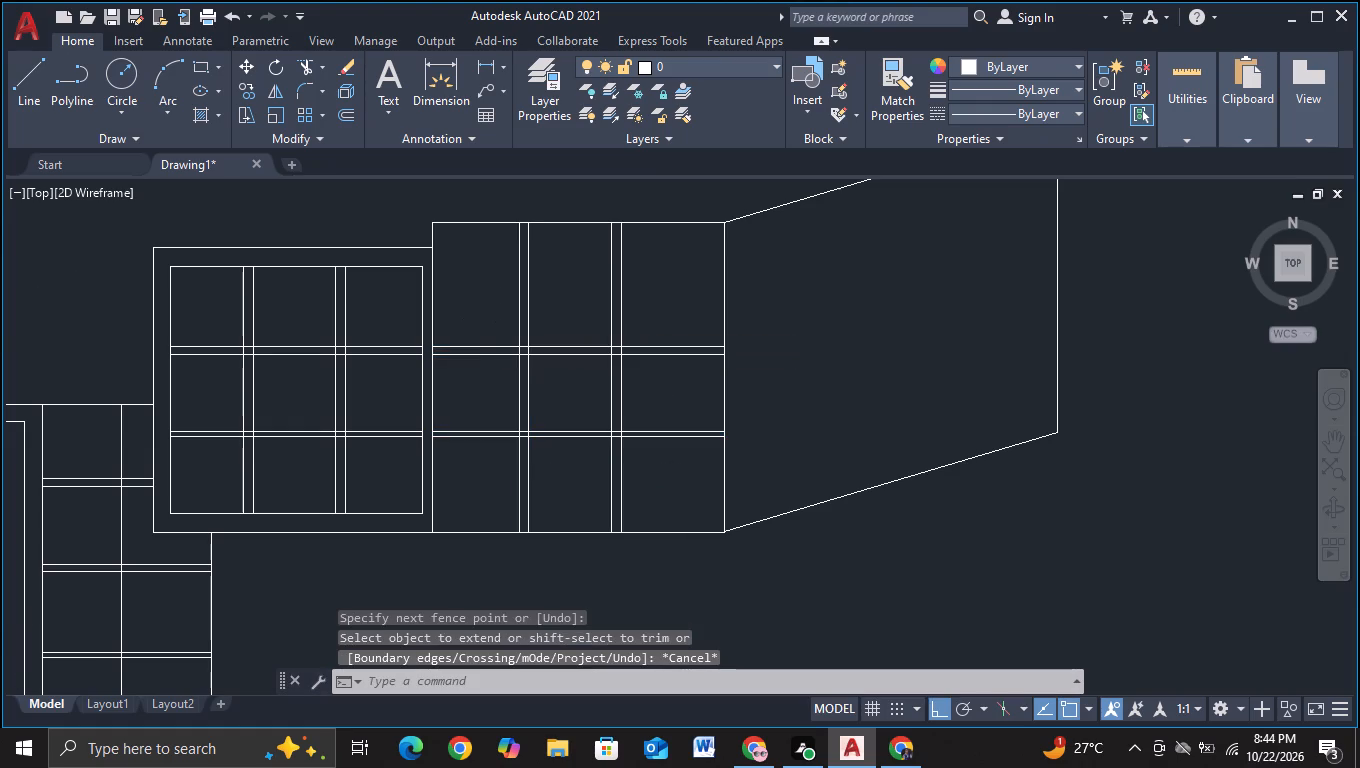
{"action": "left_click", "coordinate": [45, 84]}
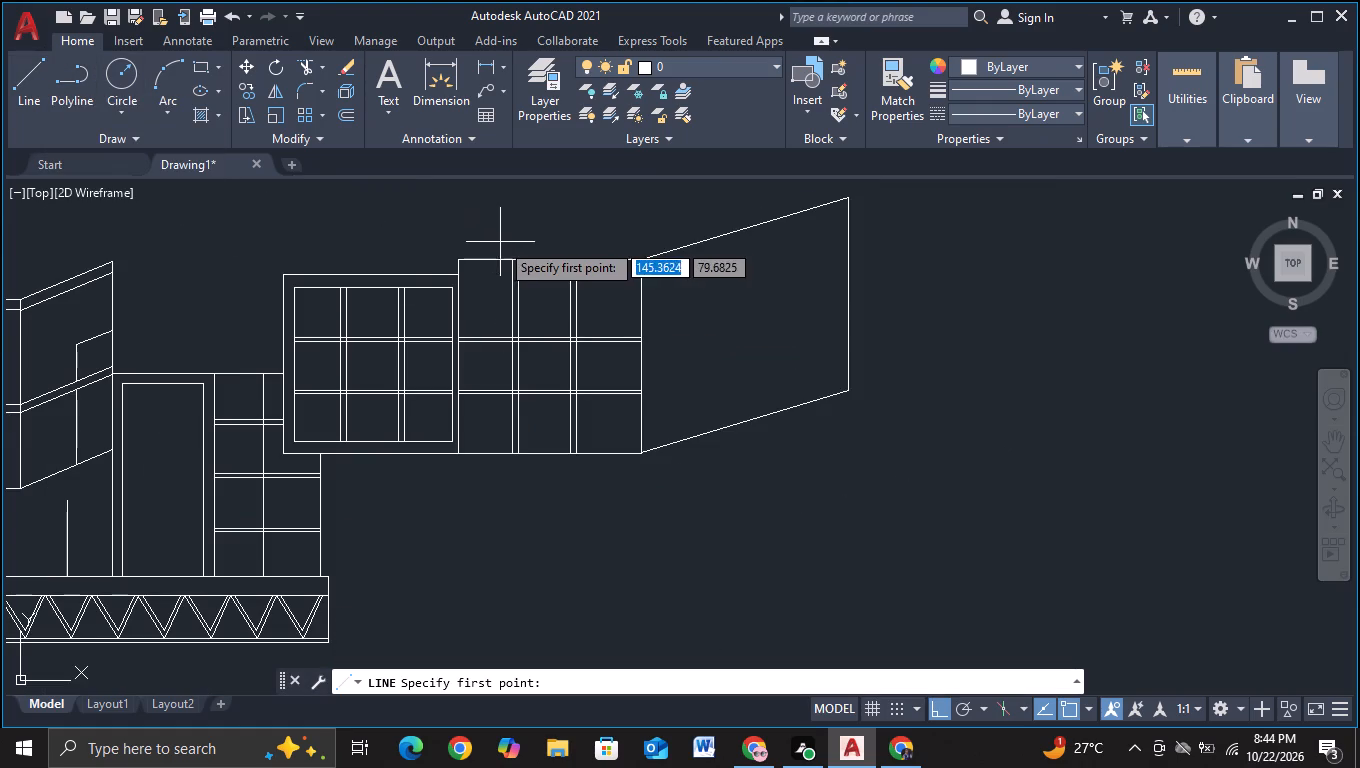
{"action": "scroll", "coordinate": [516, 233], "scroll_direction": "up", "scroll_amount": 3}
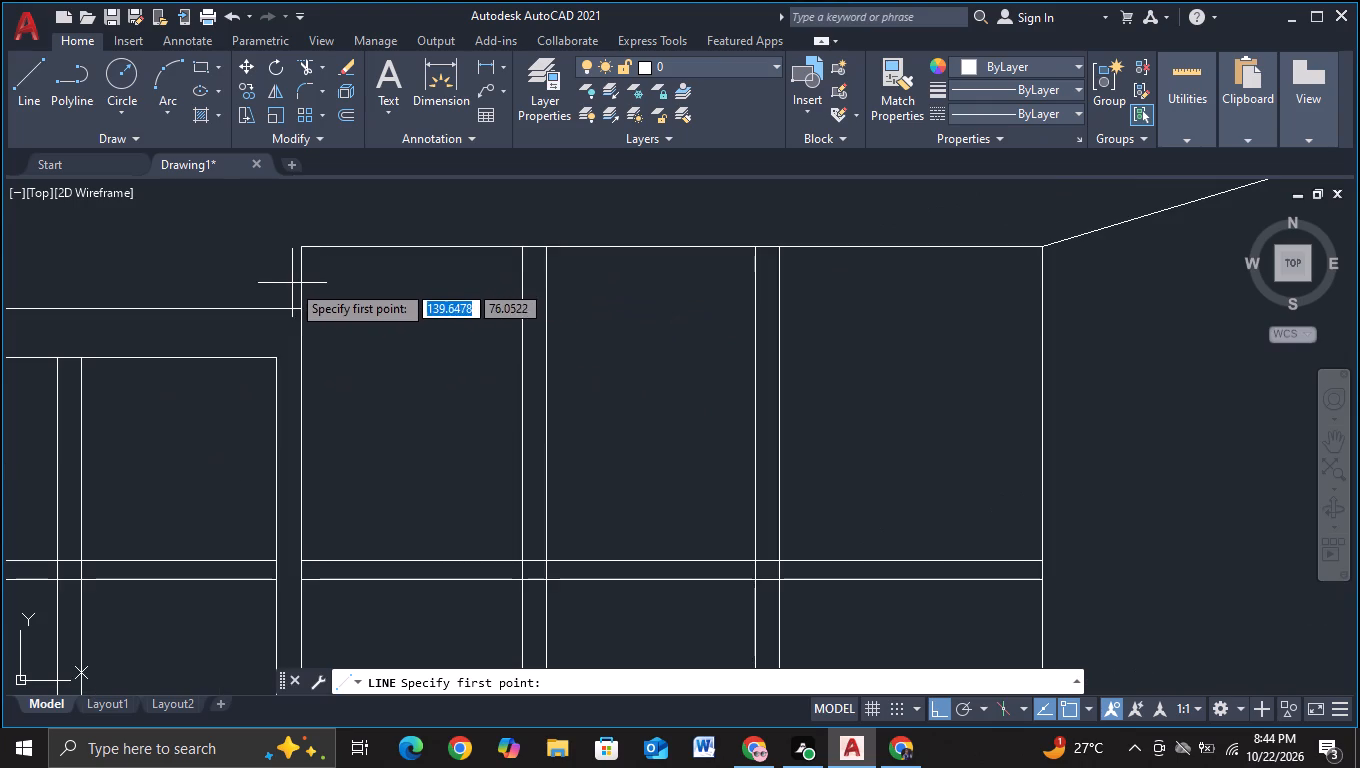
{"action": "left_click", "coordinate": [288, 282]}
{"action": "middle_click_drag", "start_coordinate": [755, 316], "coordinate": [359, 326]}
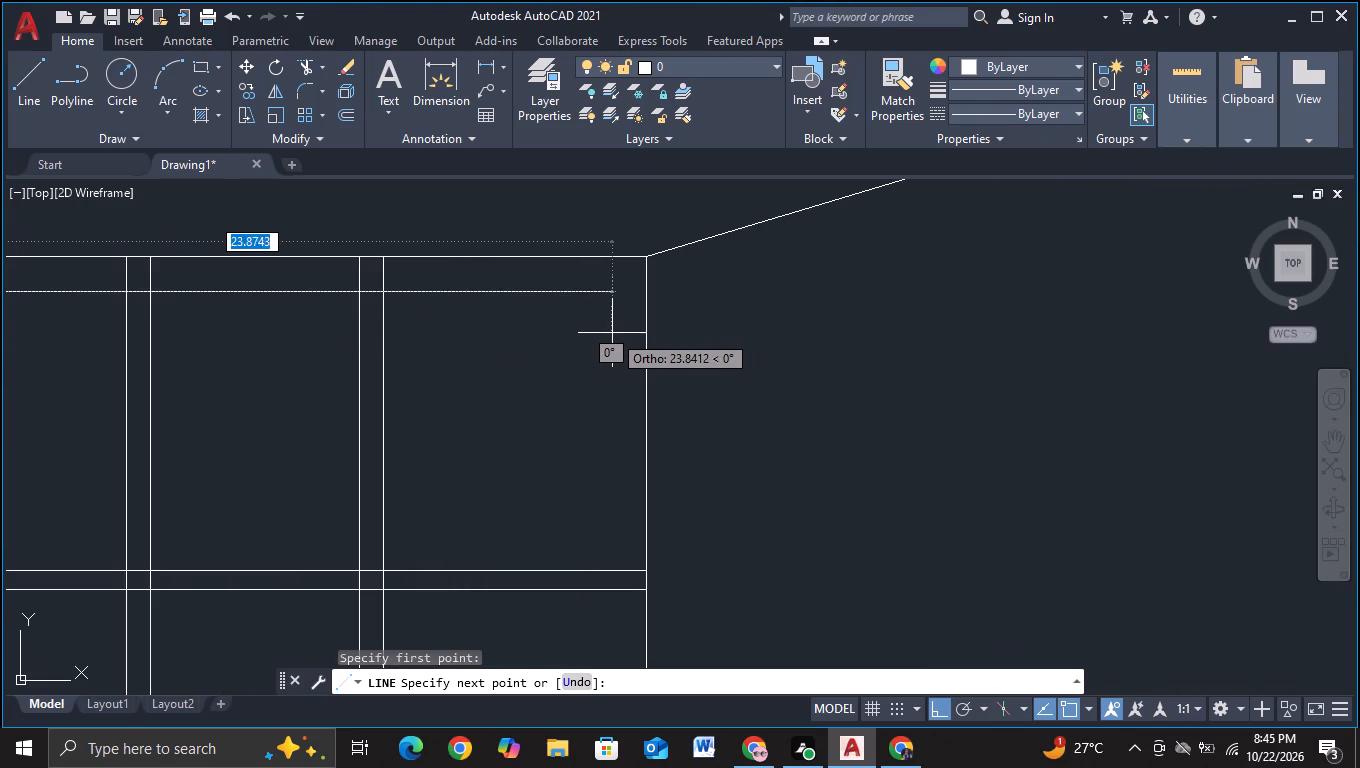
{"action": "left_click", "coordinate": [615, 333]}
{"action": "scroll", "coordinate": [600, 436], "scroll_direction": "down", "scroll_amount": 2}
{"action": "middle_click_drag", "start_coordinate": [600, 444], "coordinate": [641, 254]}
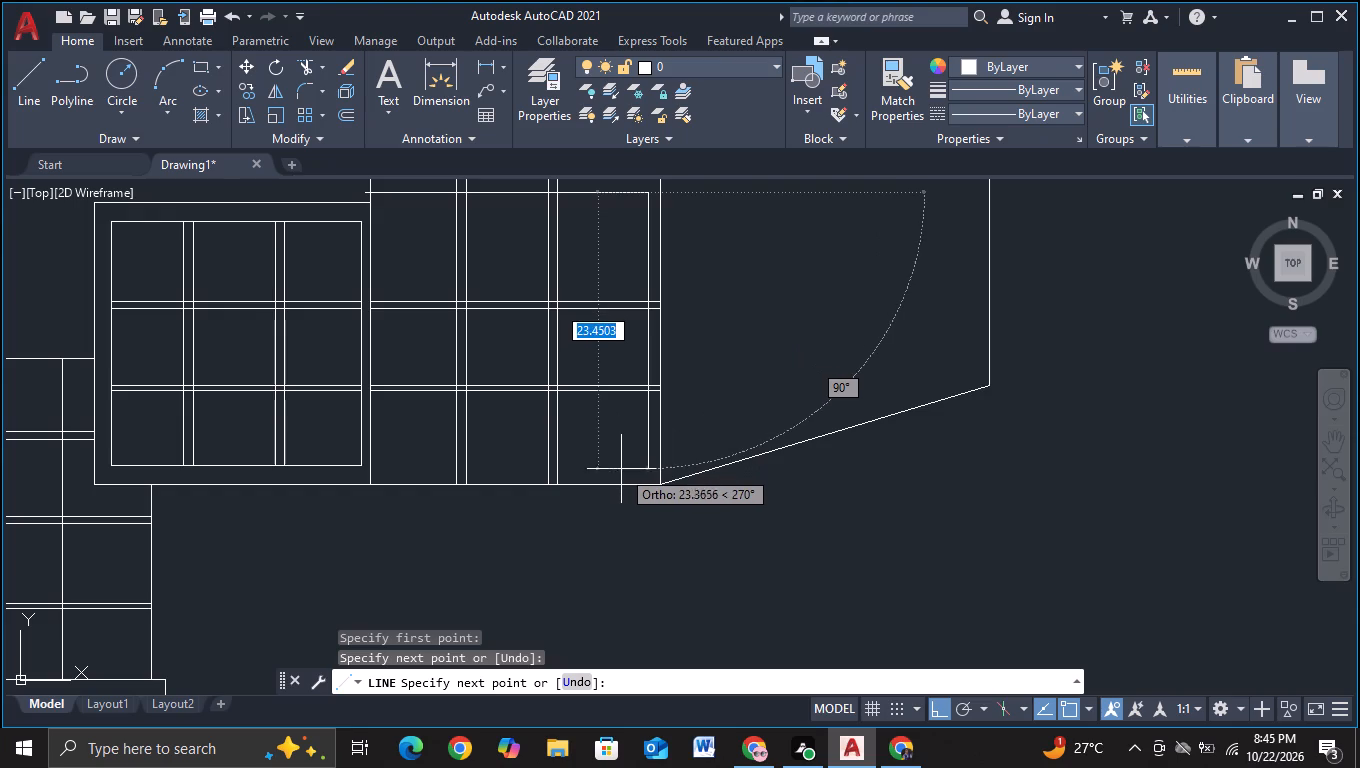
{"action": "scroll", "coordinate": [621, 469], "scroll_direction": "up", "scroll_amount": 2}
{"action": "middle_click_drag", "start_coordinate": [621, 469], "coordinate": [630, 427]}
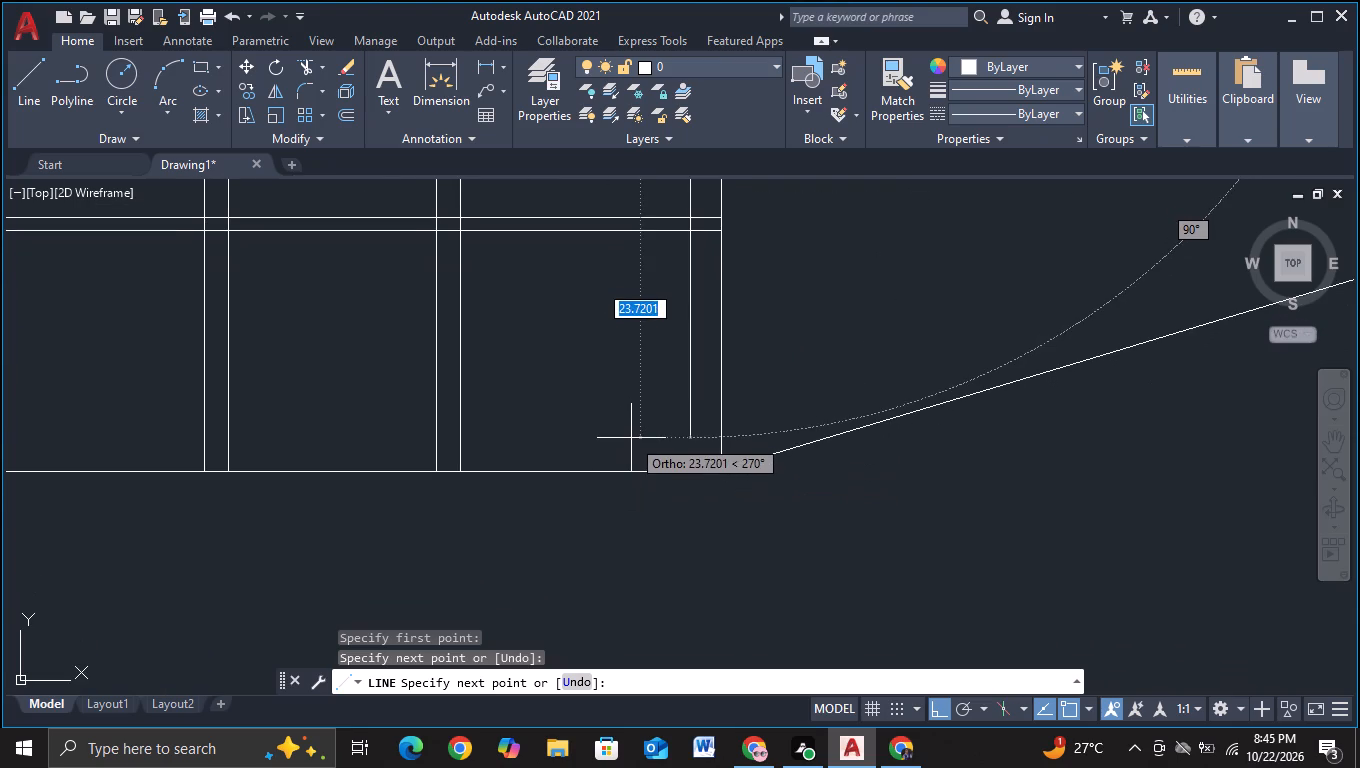
{"action": "left_click", "coordinate": [633, 437]}
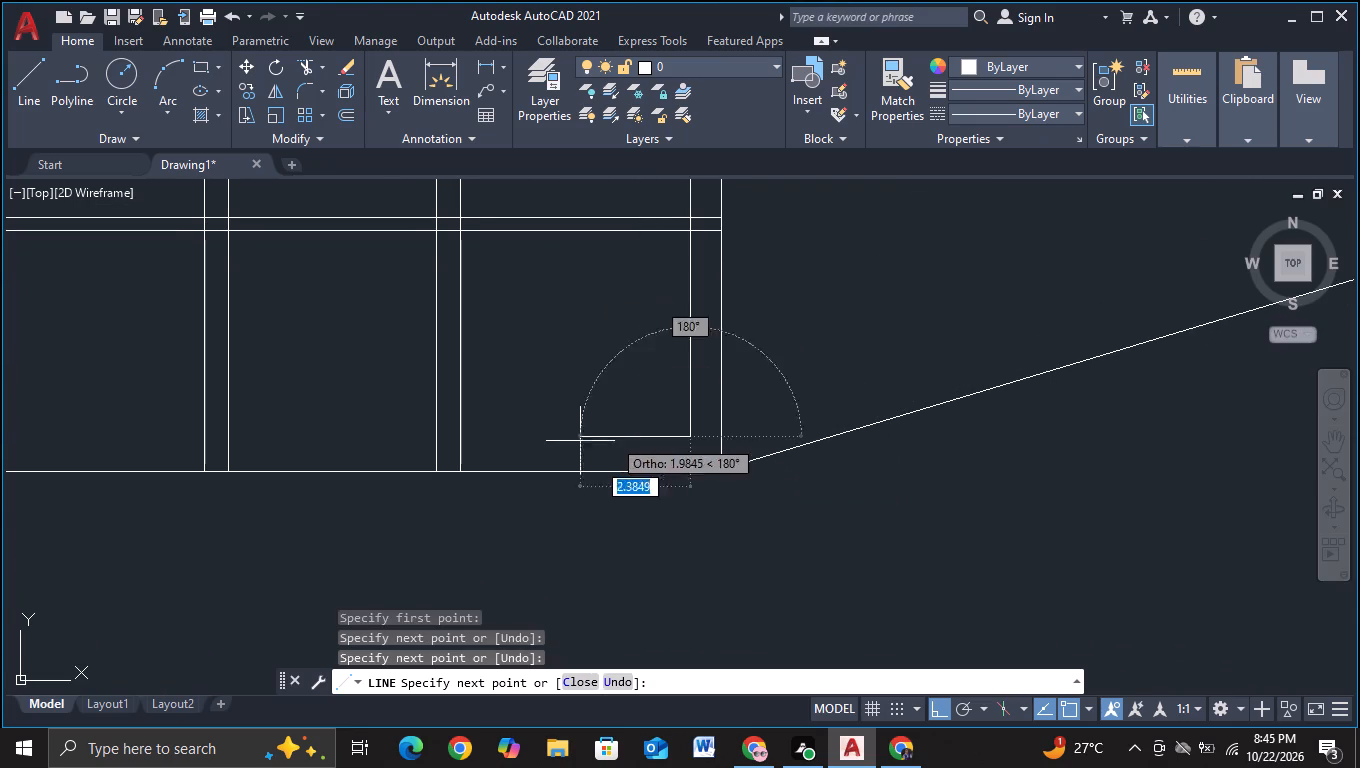
{"action": "middle_click_drag", "start_coordinate": [290, 445], "coordinate": [866, 436]}
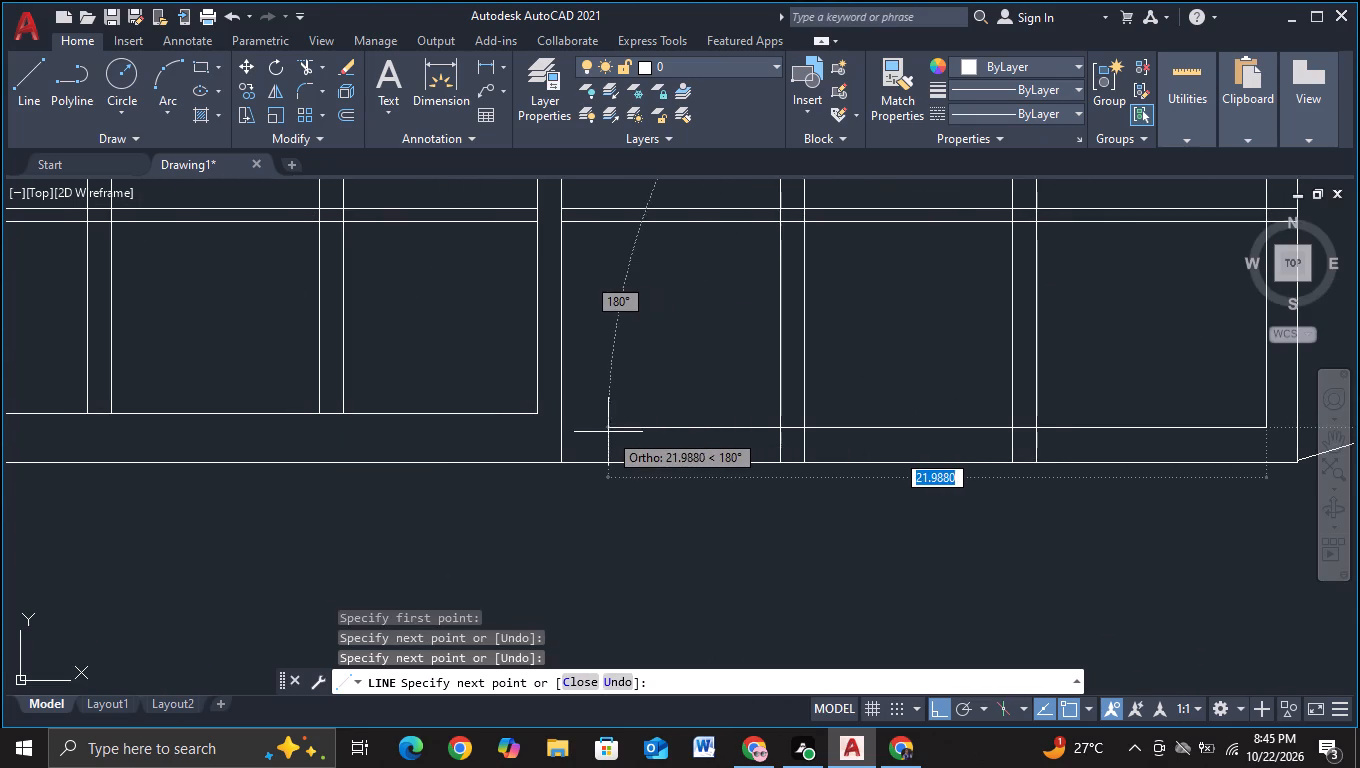
{"action": "left_click", "coordinate": [592, 432]}
{"action": "middle_click_drag", "start_coordinate": [639, 240], "coordinate": [622, 439]}
{"action": "middle_click_drag", "start_coordinate": [618, 296], "coordinate": [603, 433]}
{"action": "middle_click_drag", "start_coordinate": [604, 296], "coordinate": [625, 446]}
{"action": "middle_click_drag", "start_coordinate": [621, 284], "coordinate": [616, 430]}
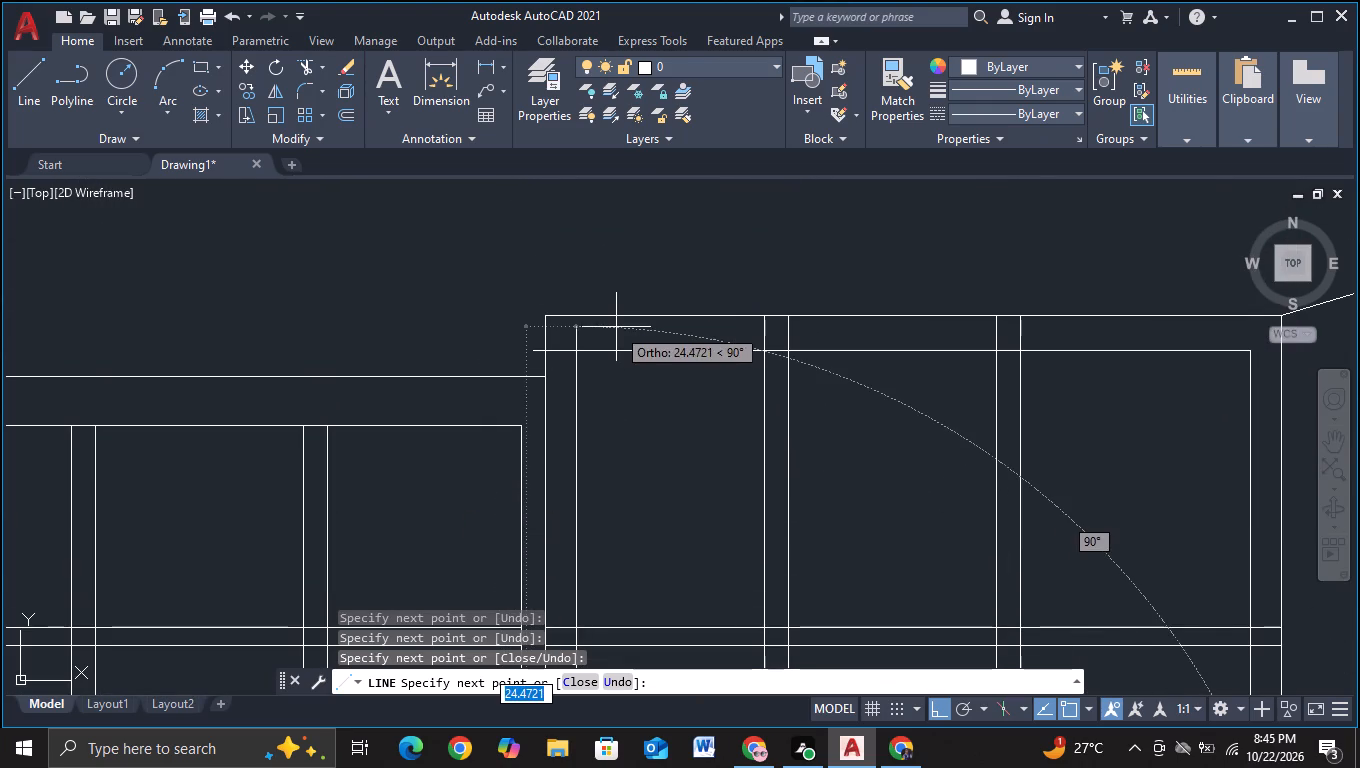
{"action": "left_click", "coordinate": [616, 327]}
{"action": "key", "text": "Escape"}
Trim the two overshooting line ends at the new inner frame's upper-left corner.
{"action": "left_click", "coordinate": [302, 71]}
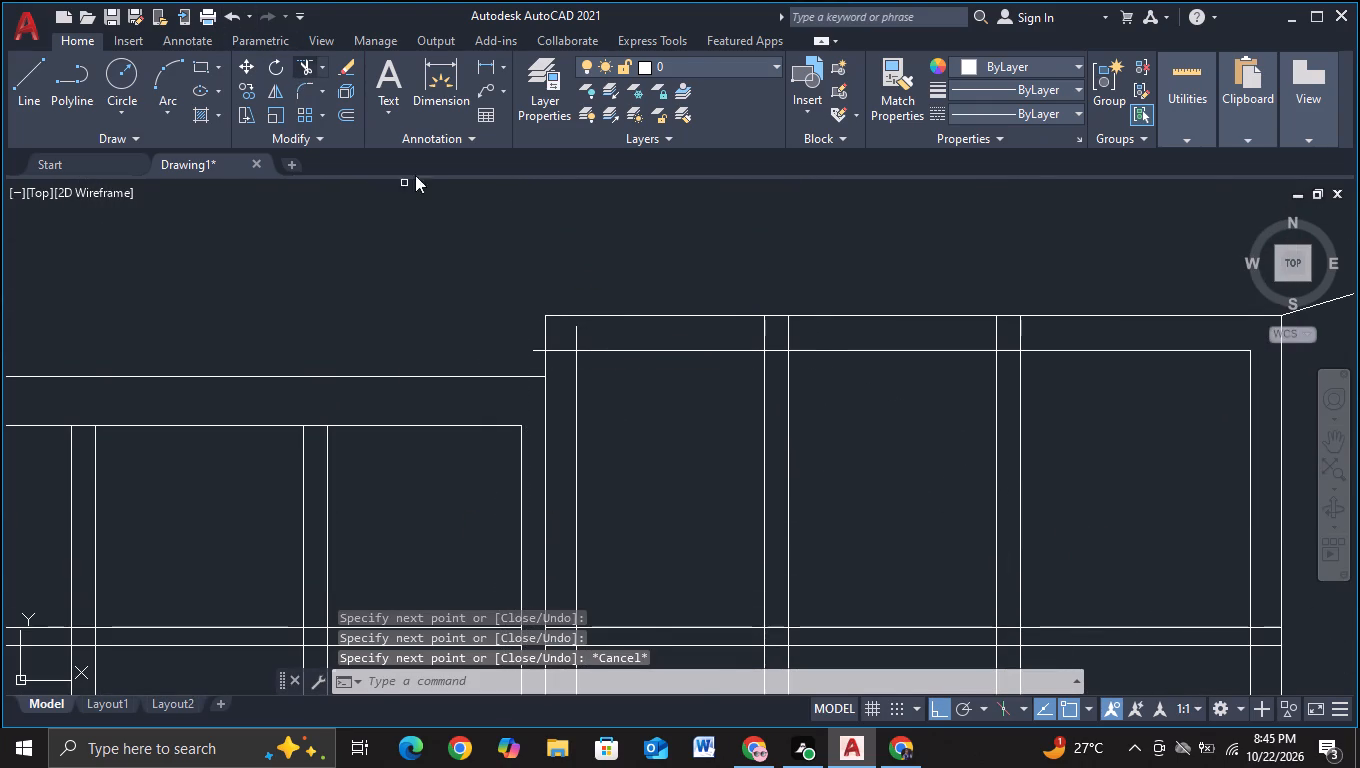
{"action": "left_click", "coordinate": [537, 348]}
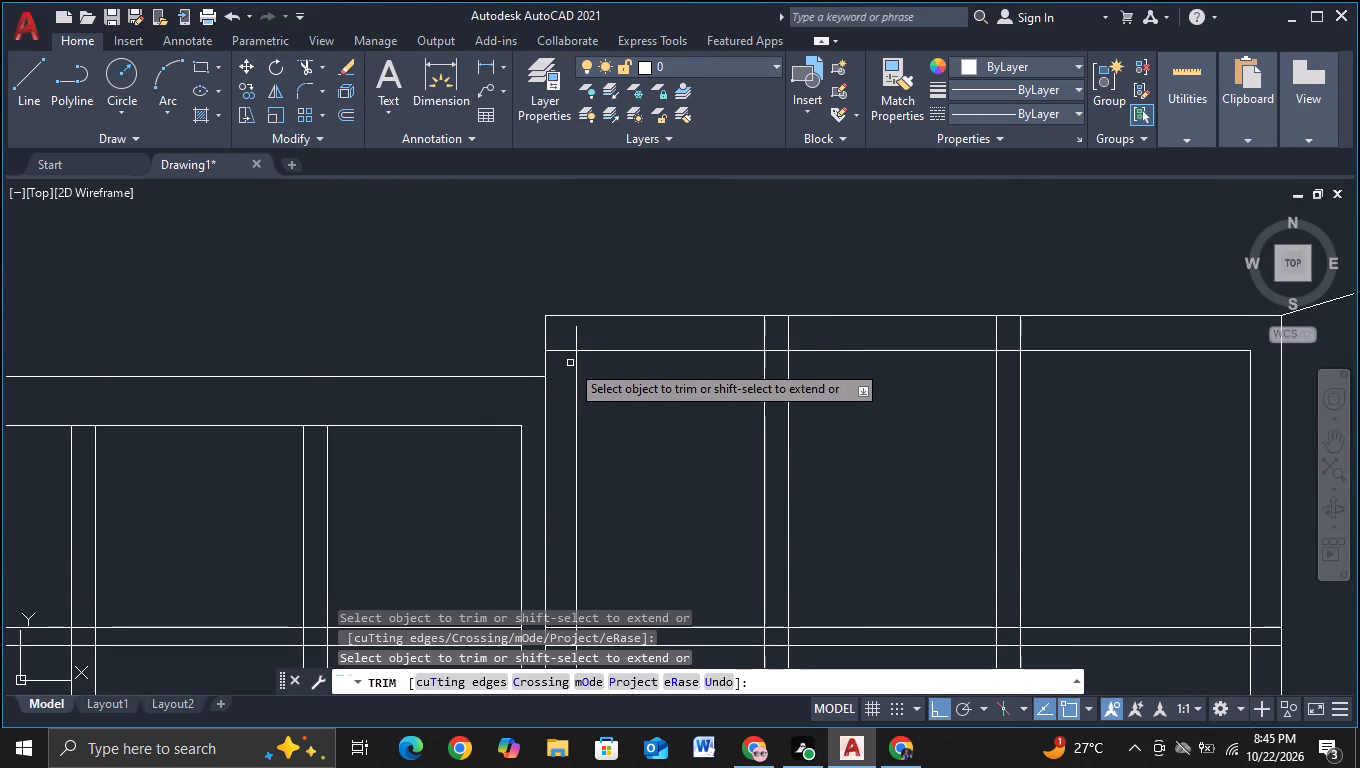
{"action": "left_click", "coordinate": [569, 364]}
{"action": "left_click", "coordinate": [566, 340]}
{"action": "left_click_drag", "start_coordinate": [567, 330], "coordinate": [592, 338]}
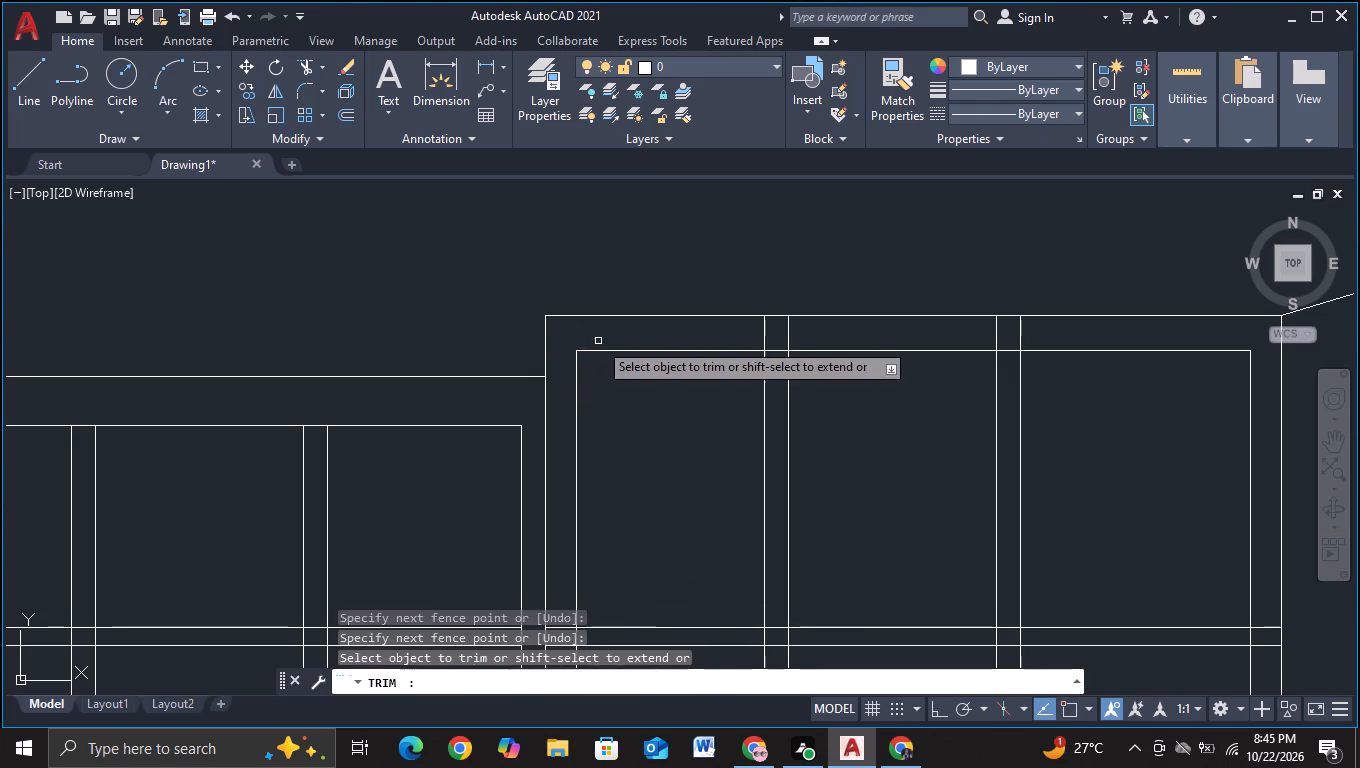
Trim the left ends of both horizontal crossbar pairs and the bottom ends of the vertical pairs back to the inner frame.
{"action": "scroll", "coordinate": [618, 337], "scroll_direction": "down", "scroll_amount": 3}
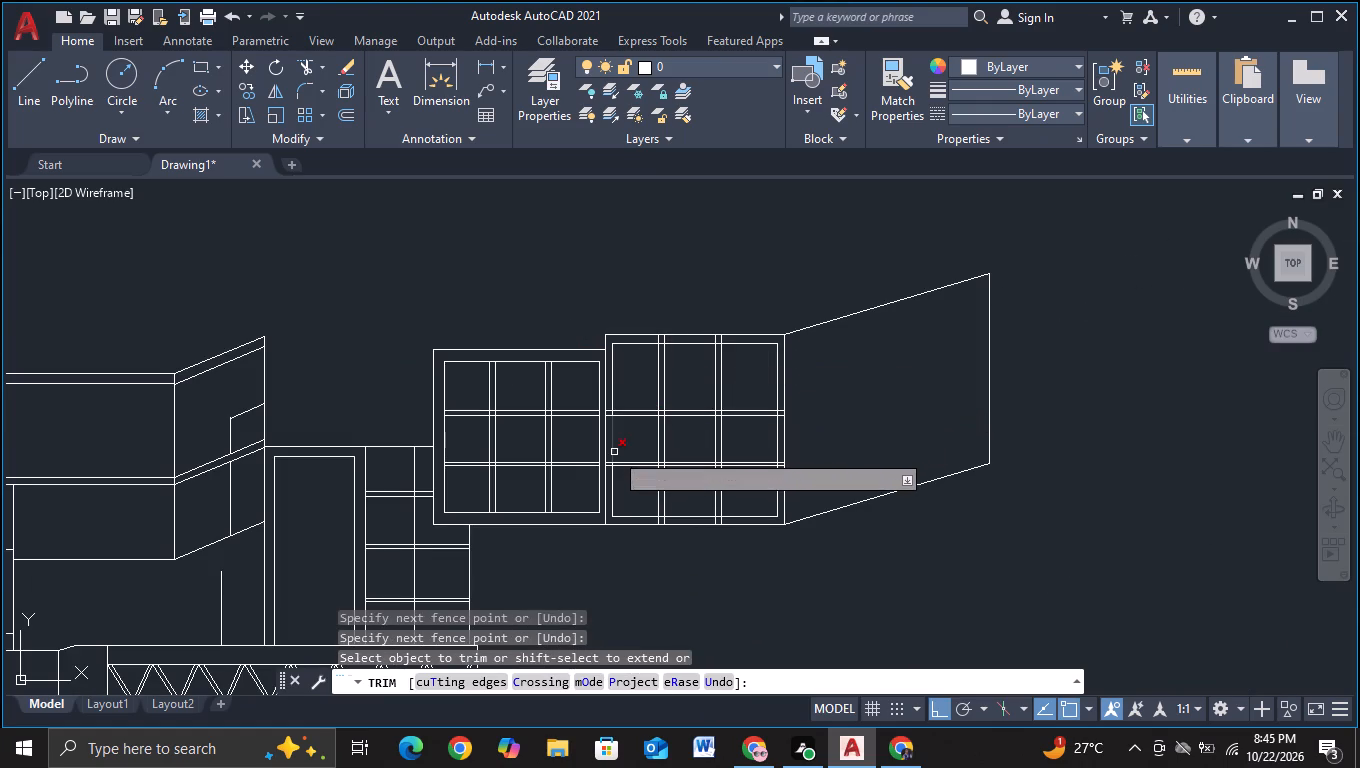
{"action": "scroll", "coordinate": [628, 453], "scroll_direction": "up", "scroll_amount": 2}
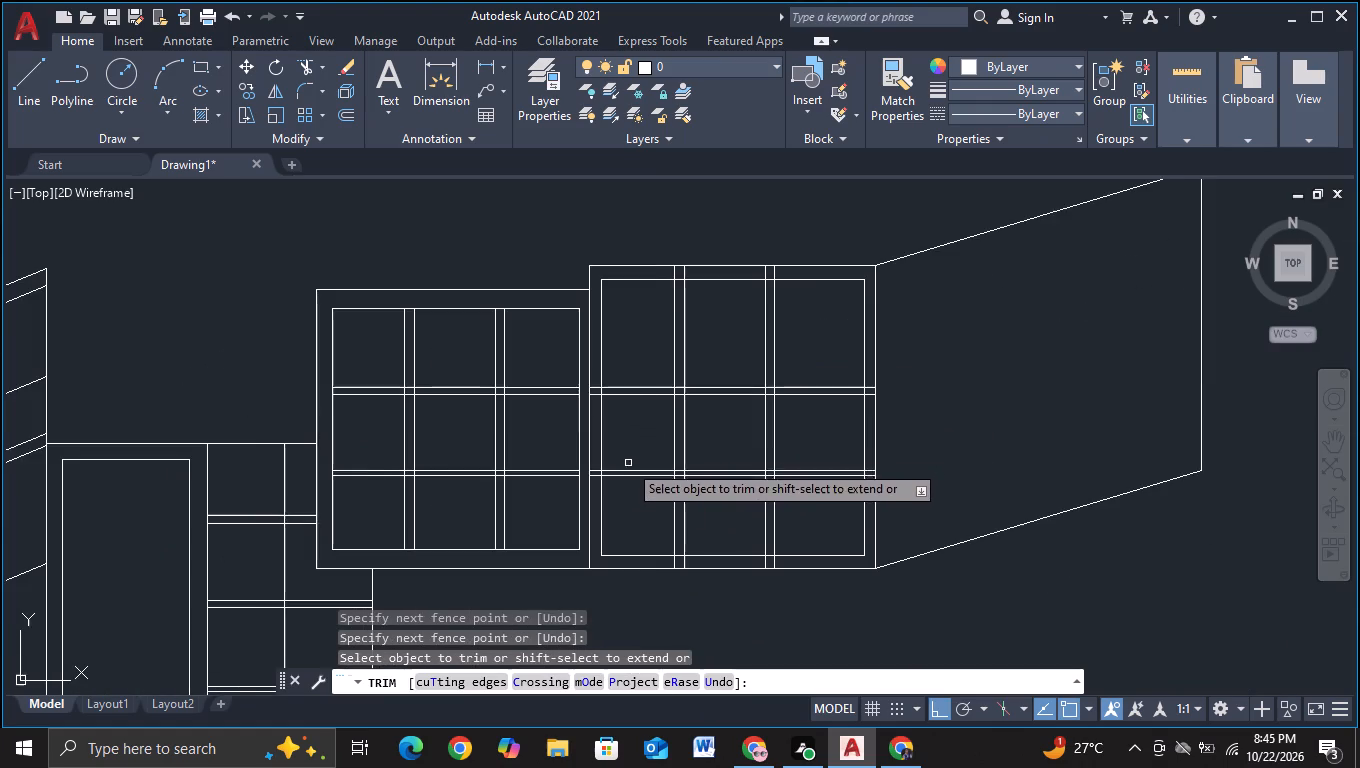
{"action": "scroll", "coordinate": [628, 463], "scroll_direction": "up", "scroll_amount": 1}
{"action": "left_click", "coordinate": [545, 511]}
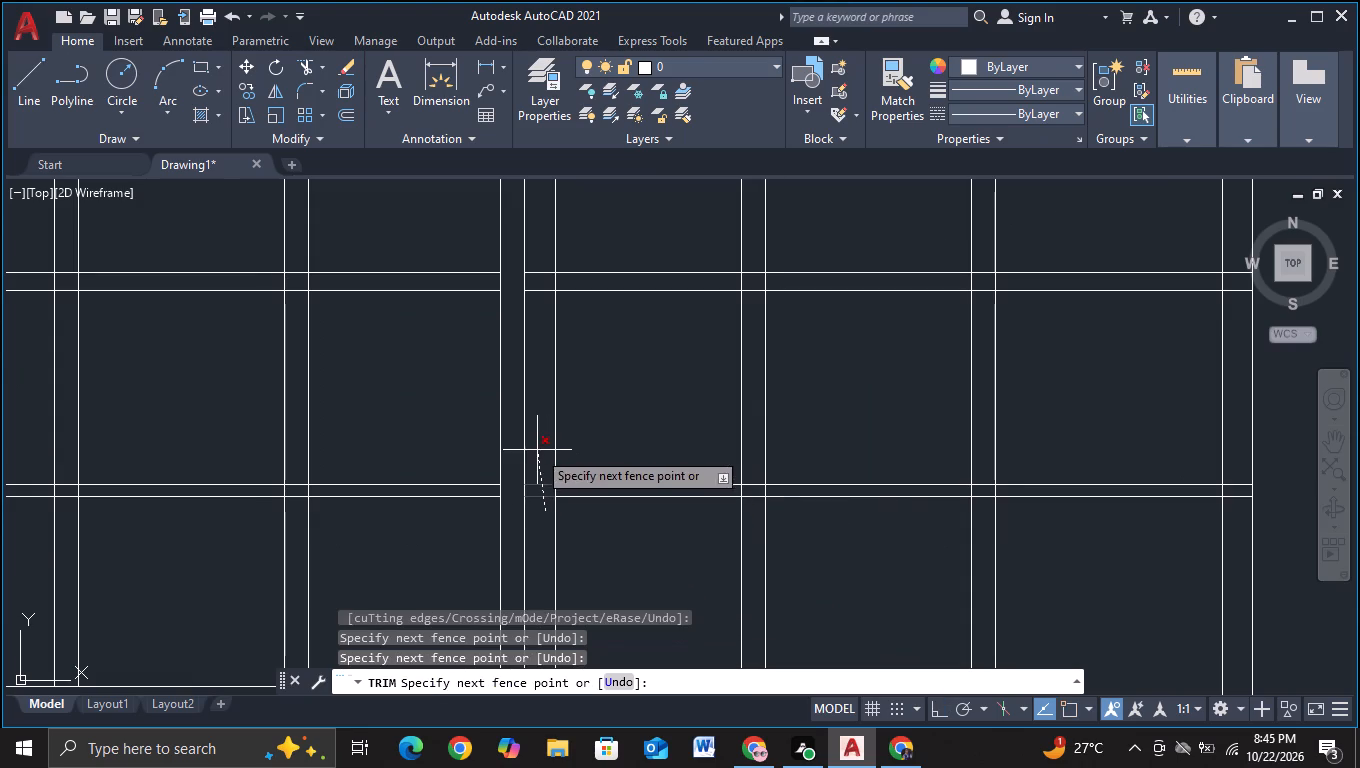
{"action": "left_click", "coordinate": [538, 262]}
{"action": "scroll", "coordinate": [602, 424], "scroll_direction": "down", "scroll_amount": 1}
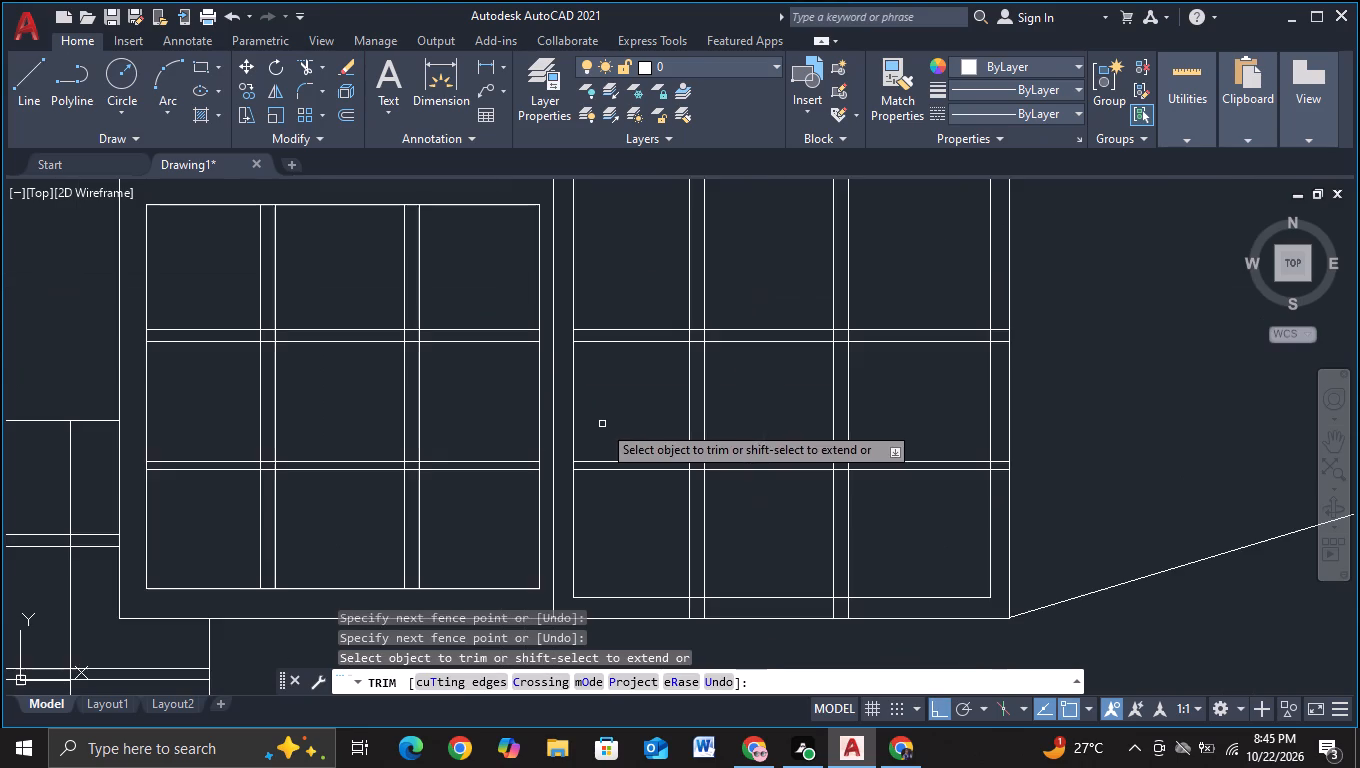
{"action": "middle_click_drag", "start_coordinate": [602, 424], "coordinate": [532, 272]}
{"action": "left_click", "coordinate": [606, 457]}
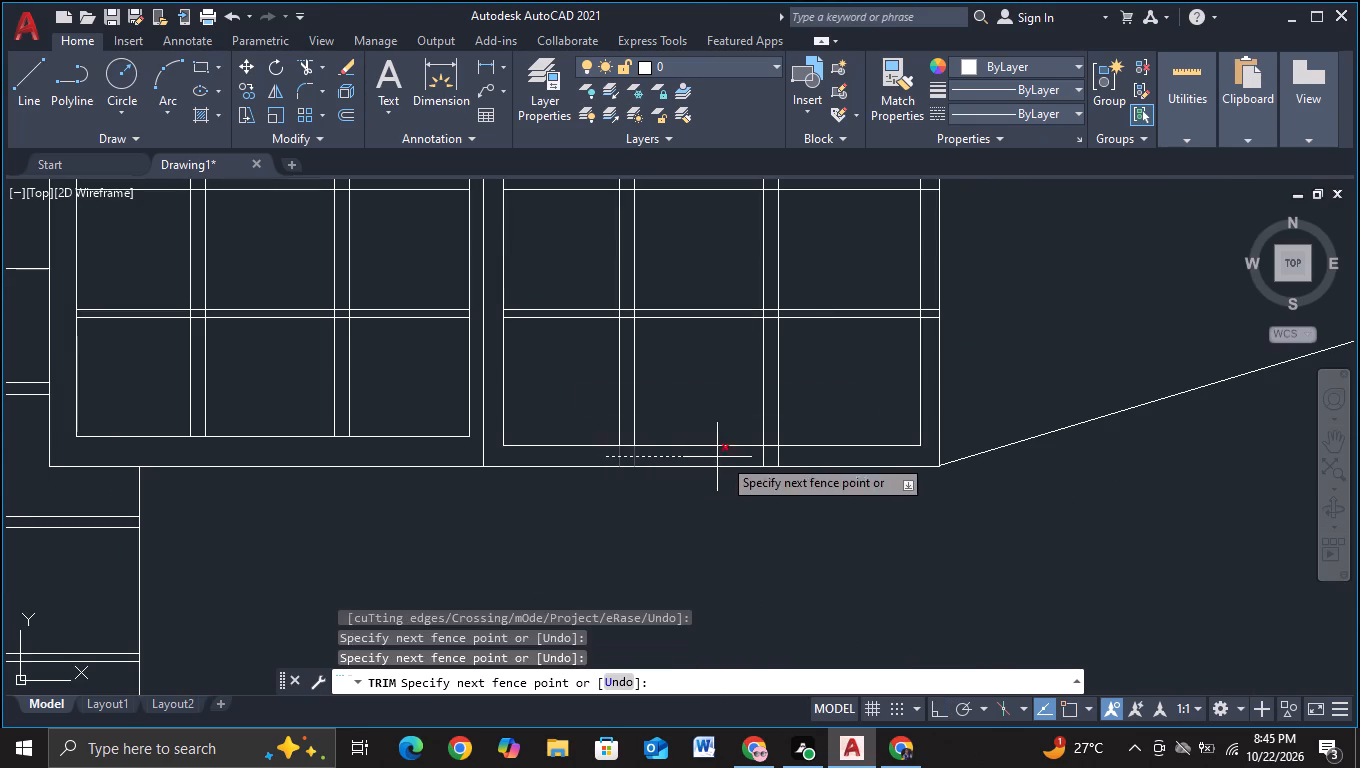
{"action": "left_click", "coordinate": [787, 453]}
Trim the right ends of the lower horizontal crossbar pair back to the inner frame.
{"action": "middle_click_drag", "start_coordinate": [865, 497], "coordinate": [551, 517]}
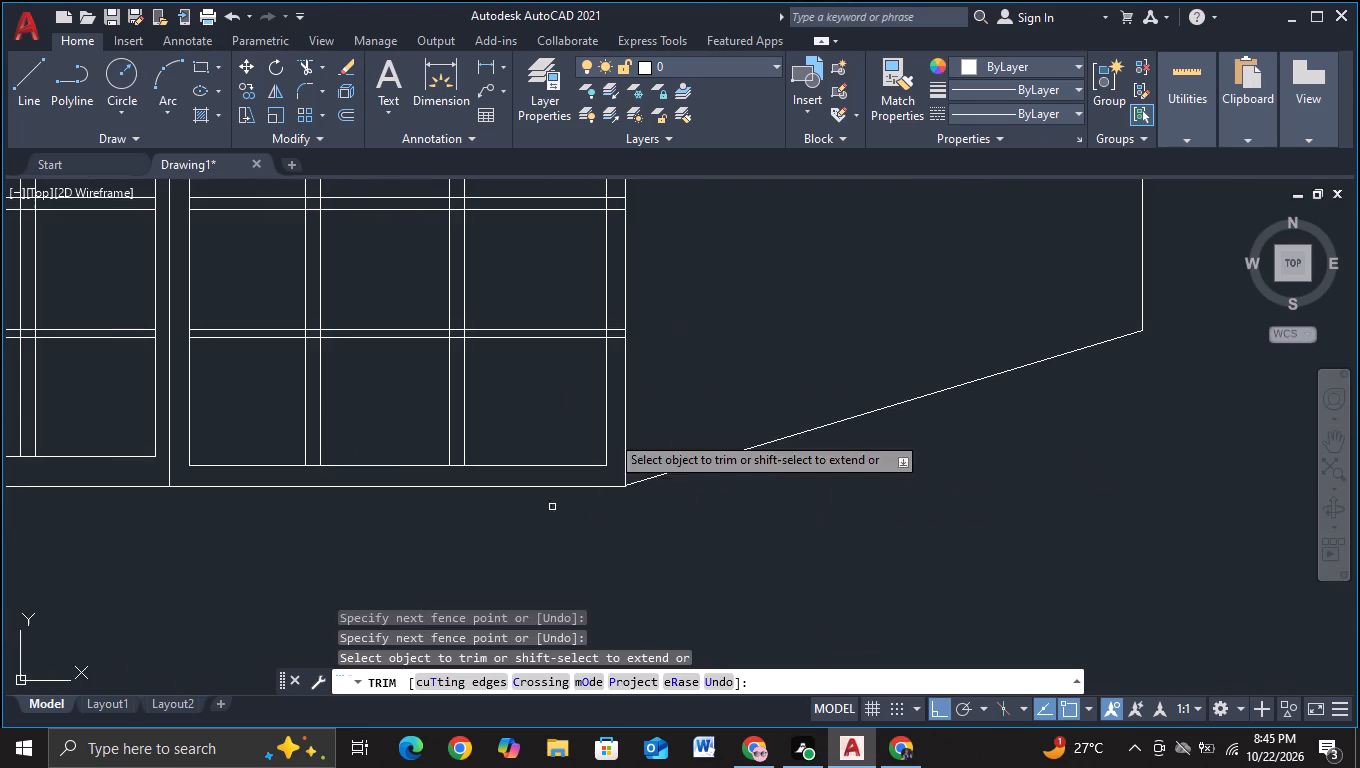
{"action": "left_click", "coordinate": [616, 353]}
{"action": "middle_click", "coordinate": [616, 299]}
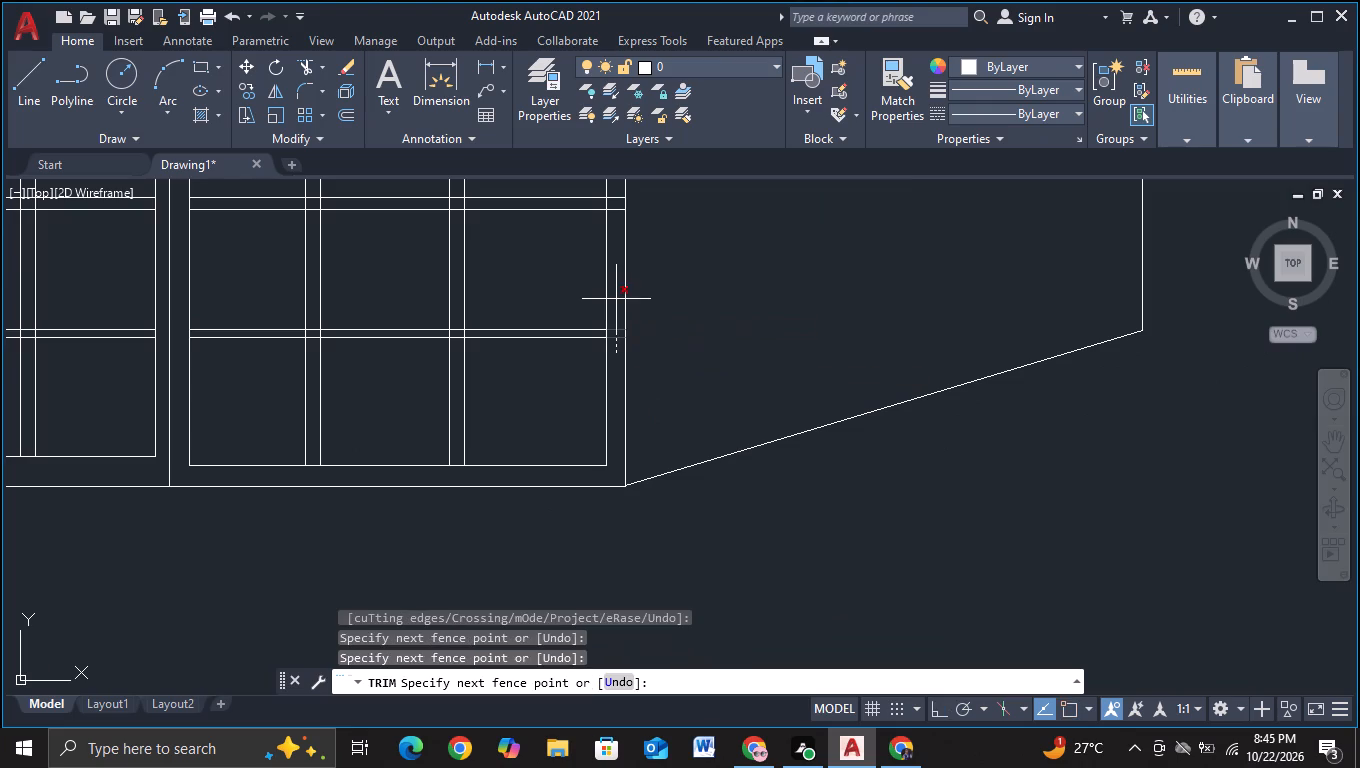
{"action": "left_click", "coordinate": [616, 299]}
{"action": "middle_click_drag", "start_coordinate": [616, 299], "coordinate": [616, 305]}
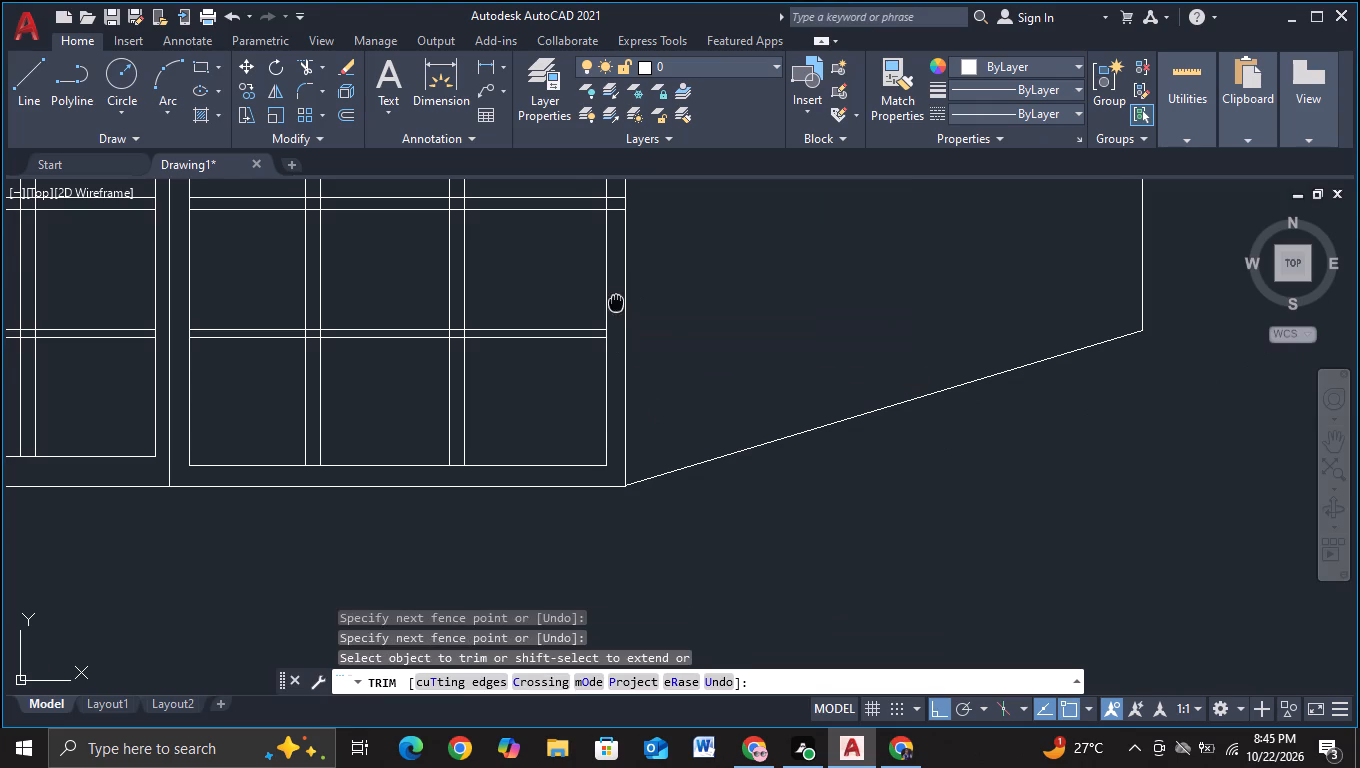
{"action": "middle_click_drag", "start_coordinate": [616, 305], "coordinate": [617, 422]}
{"action": "key", "text": "Escape"}
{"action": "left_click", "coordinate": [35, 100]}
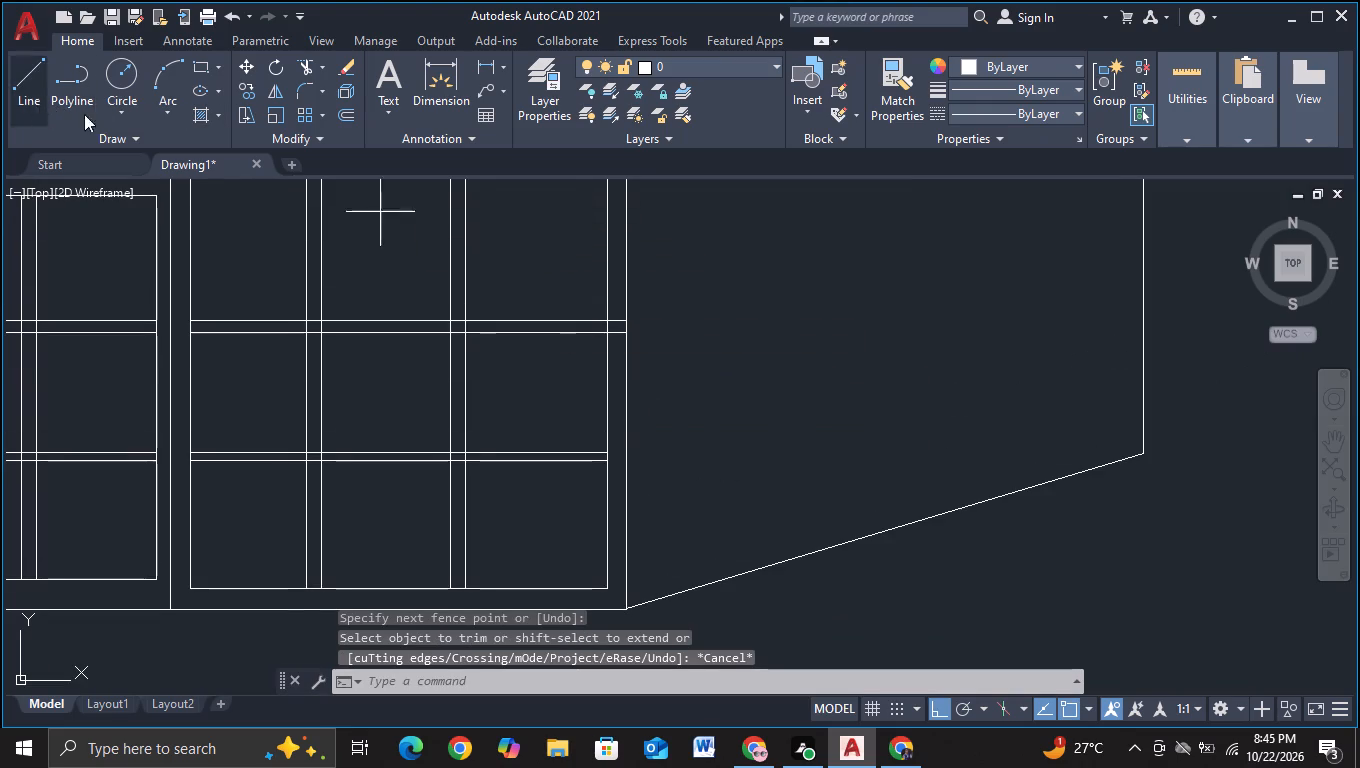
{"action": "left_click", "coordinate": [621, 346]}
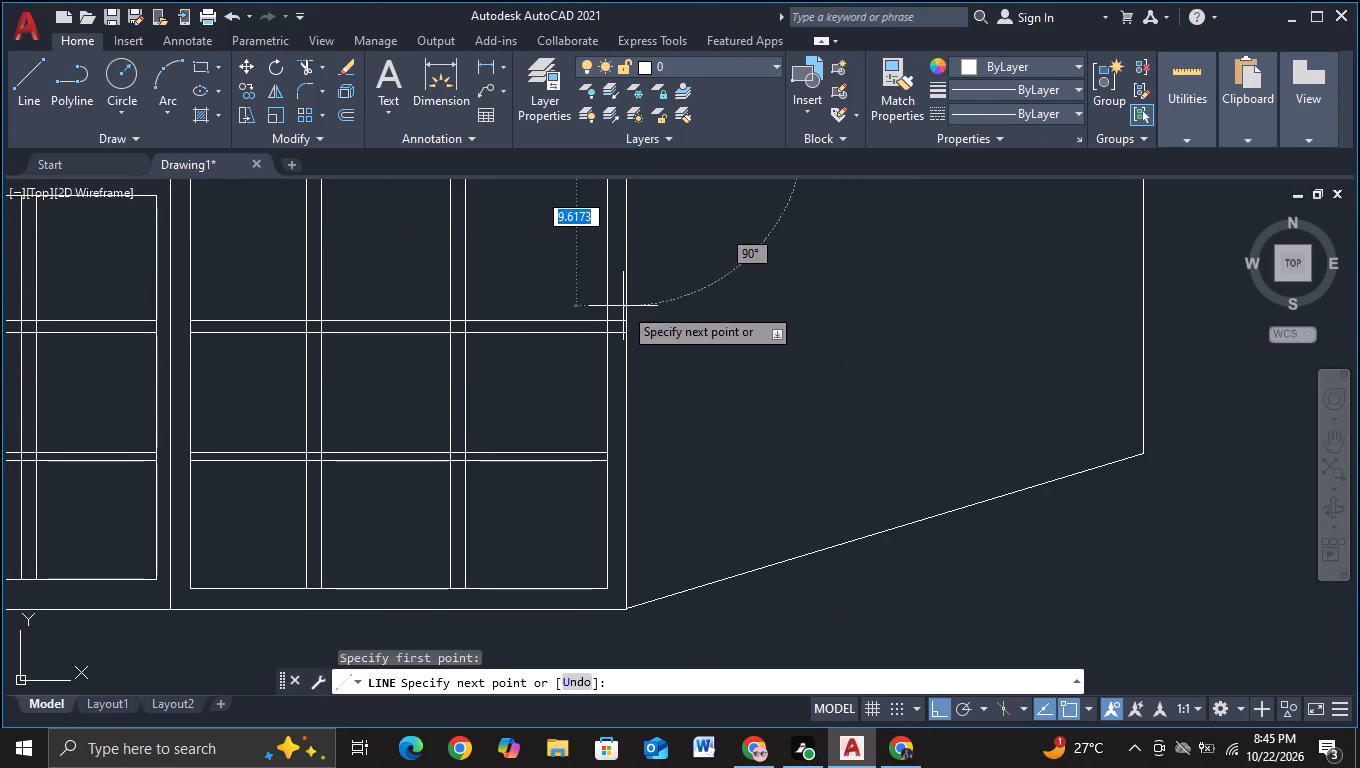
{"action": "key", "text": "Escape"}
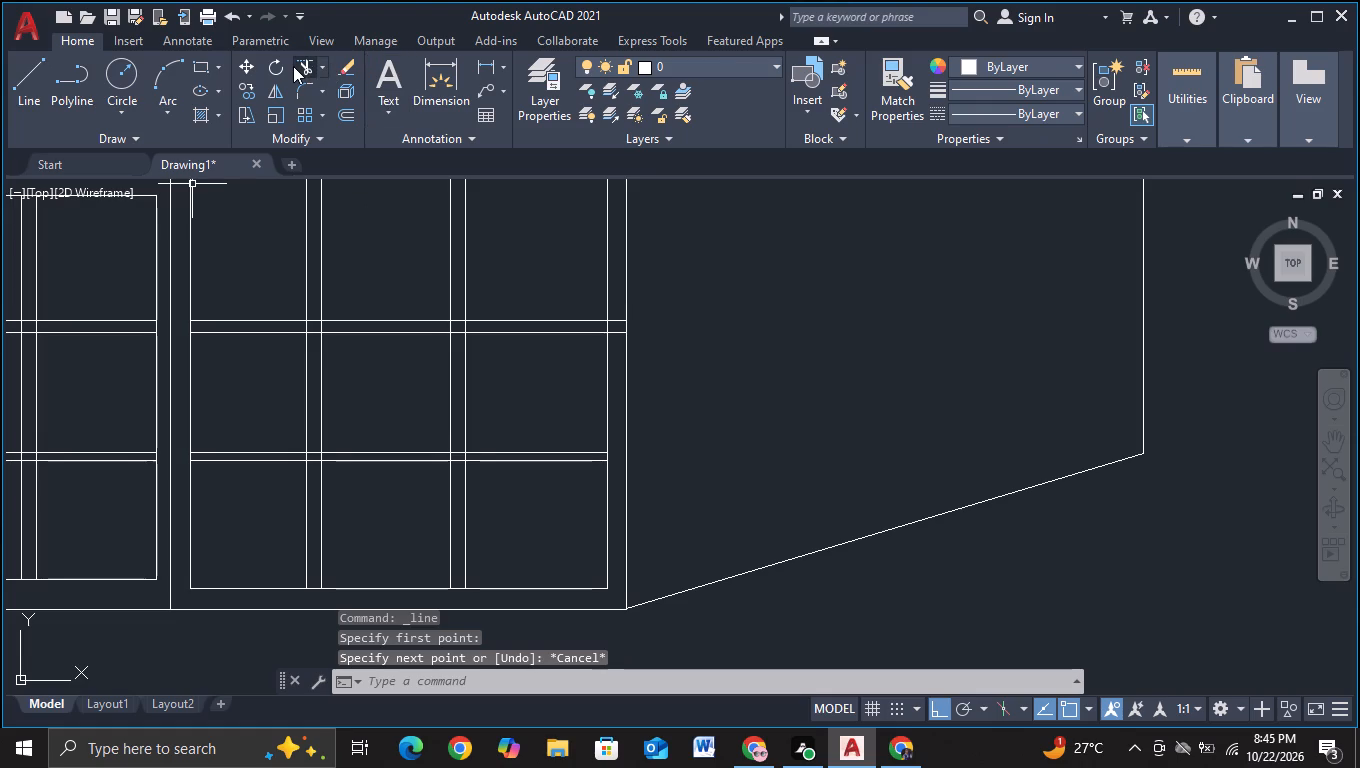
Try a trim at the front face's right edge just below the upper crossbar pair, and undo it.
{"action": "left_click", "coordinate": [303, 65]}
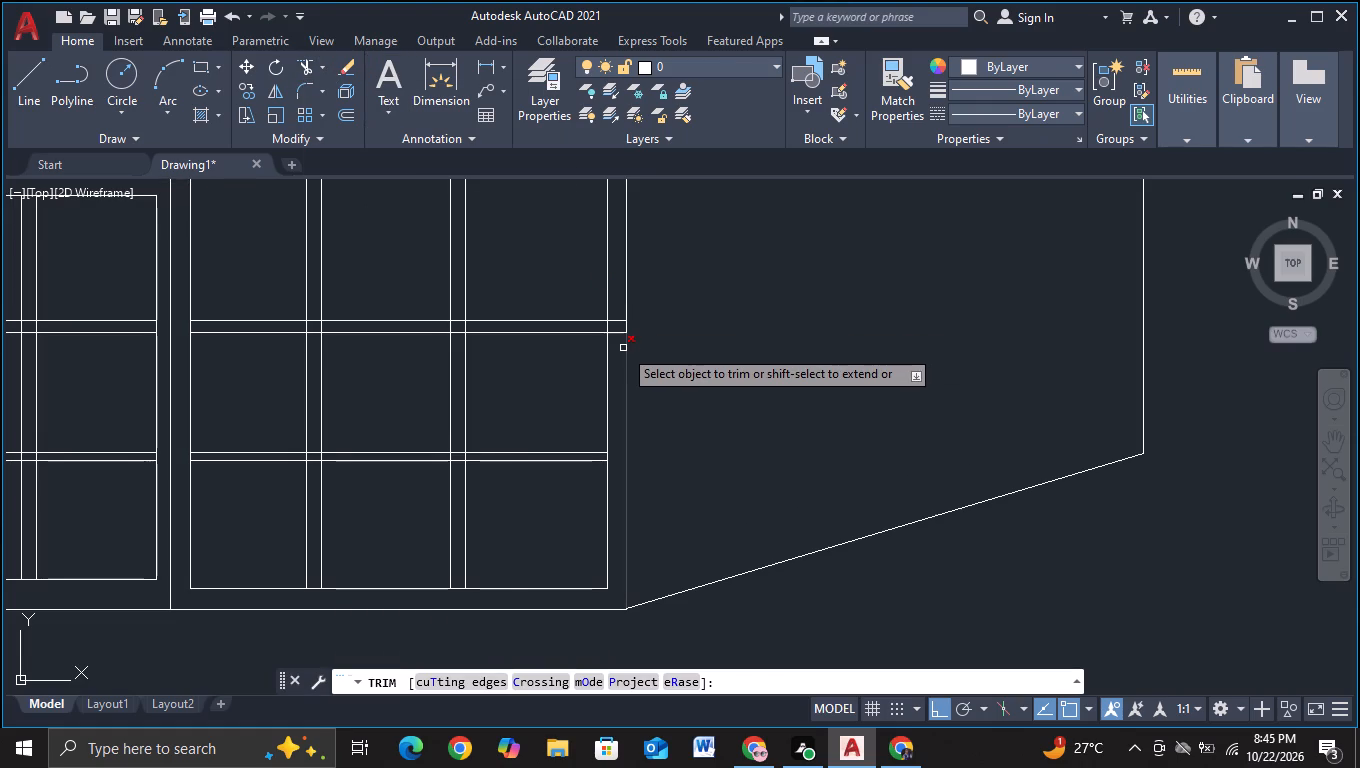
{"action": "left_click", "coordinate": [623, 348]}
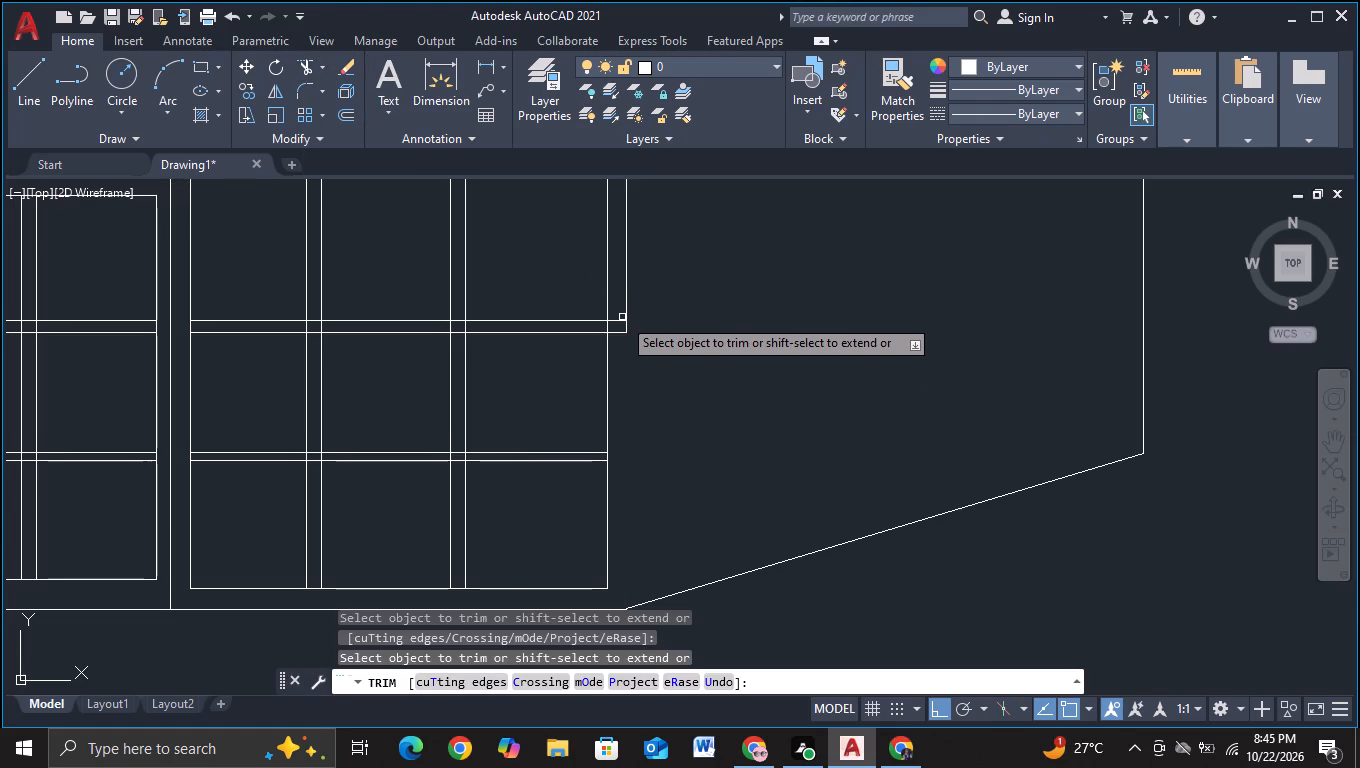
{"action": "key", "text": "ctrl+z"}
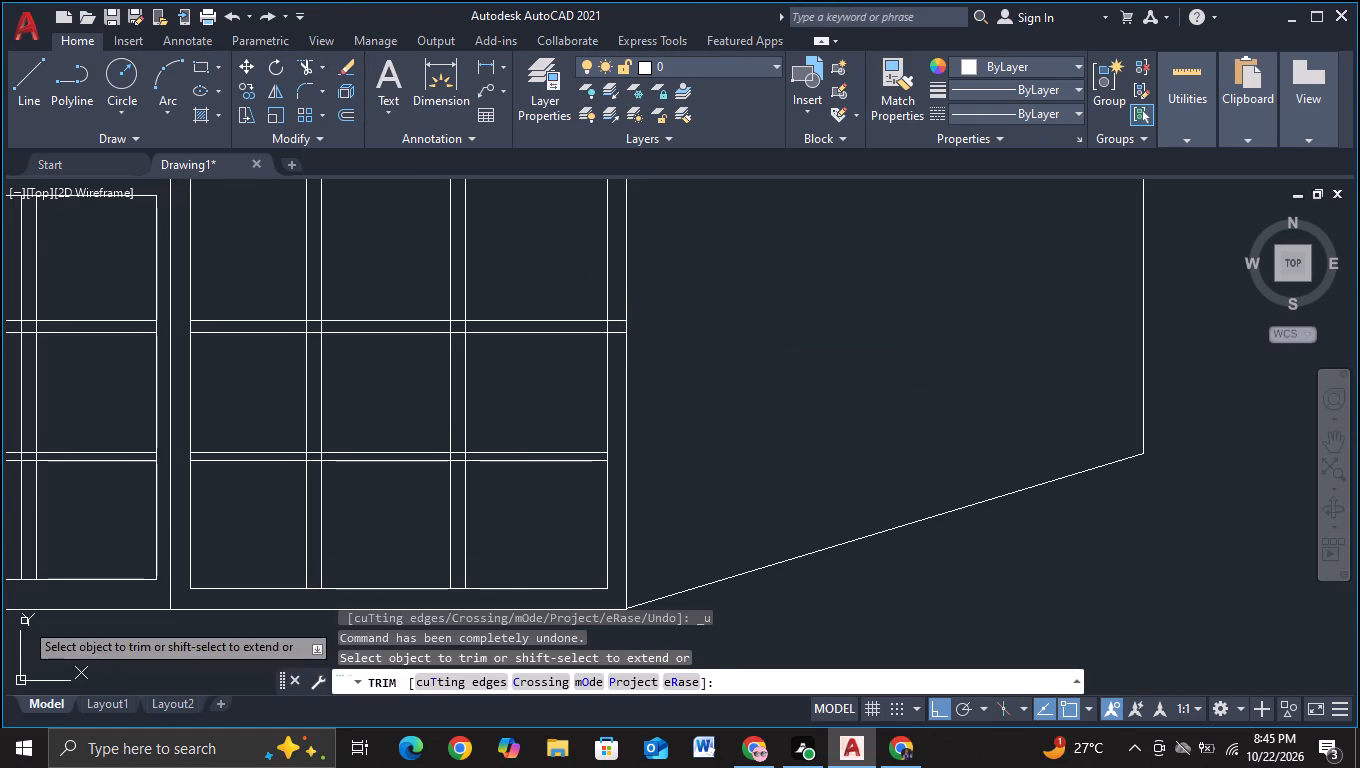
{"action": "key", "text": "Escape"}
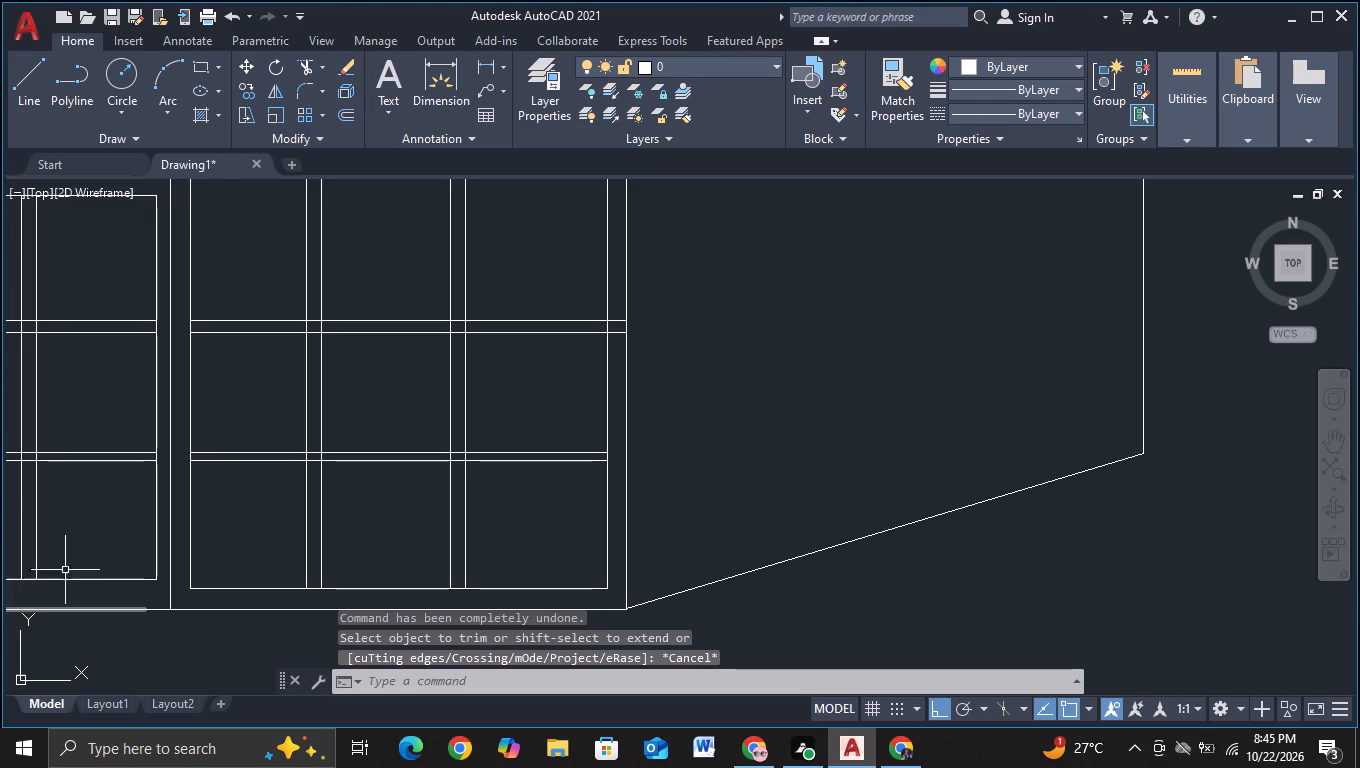
Trim the right ends of the upper horizontal crossbar pair back to the inner frame.
{"action": "left_click", "coordinate": [302, 63]}
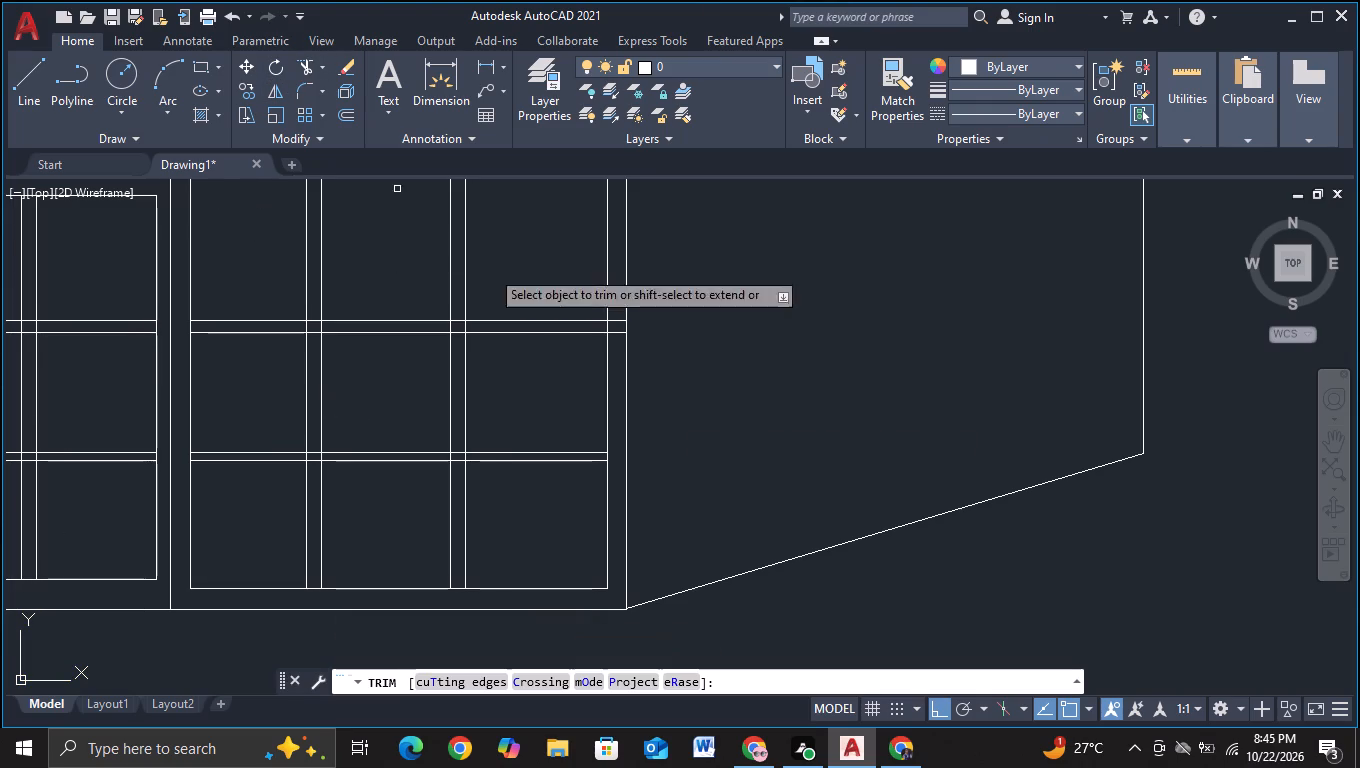
{"action": "scroll", "coordinate": [629, 382], "scroll_direction": "up", "scroll_amount": 1}
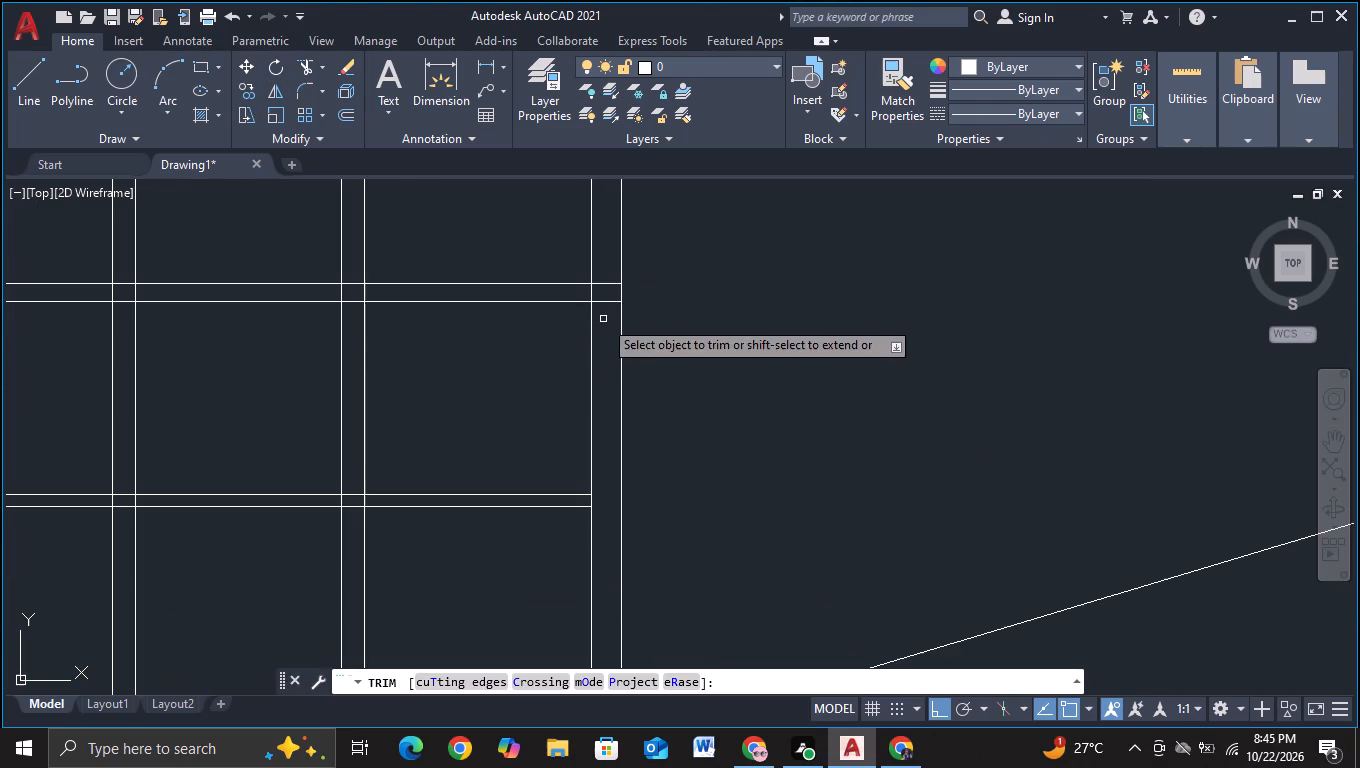
{"action": "left_click", "coordinate": [610, 314]}
{"action": "left_click", "coordinate": [602, 266]}
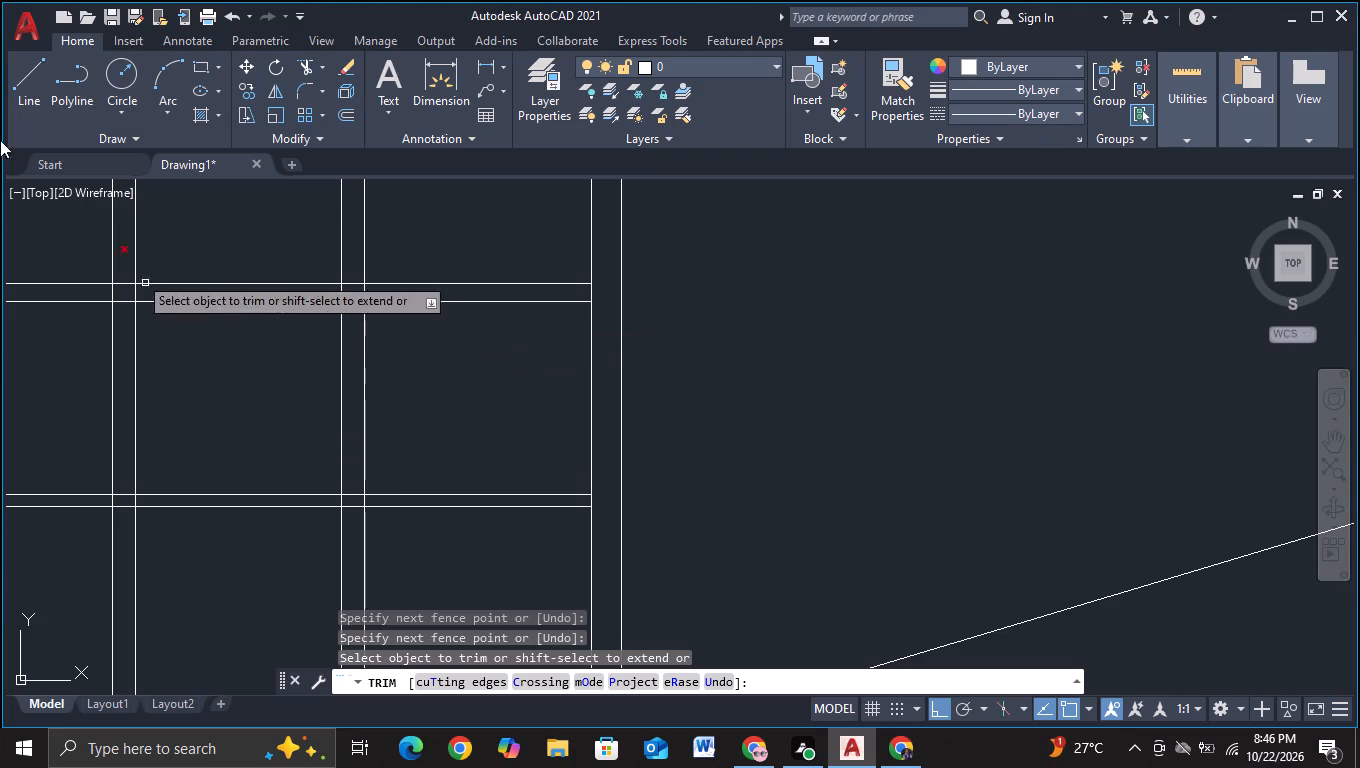
Draw a vertical line across the block's slanted side face near the front face, overshooting both the lower and upper sloping edges.
{"action": "left_click", "coordinate": [15, 73]}
{"action": "middle_click_drag", "start_coordinate": [837, 459], "coordinate": [823, 467]}
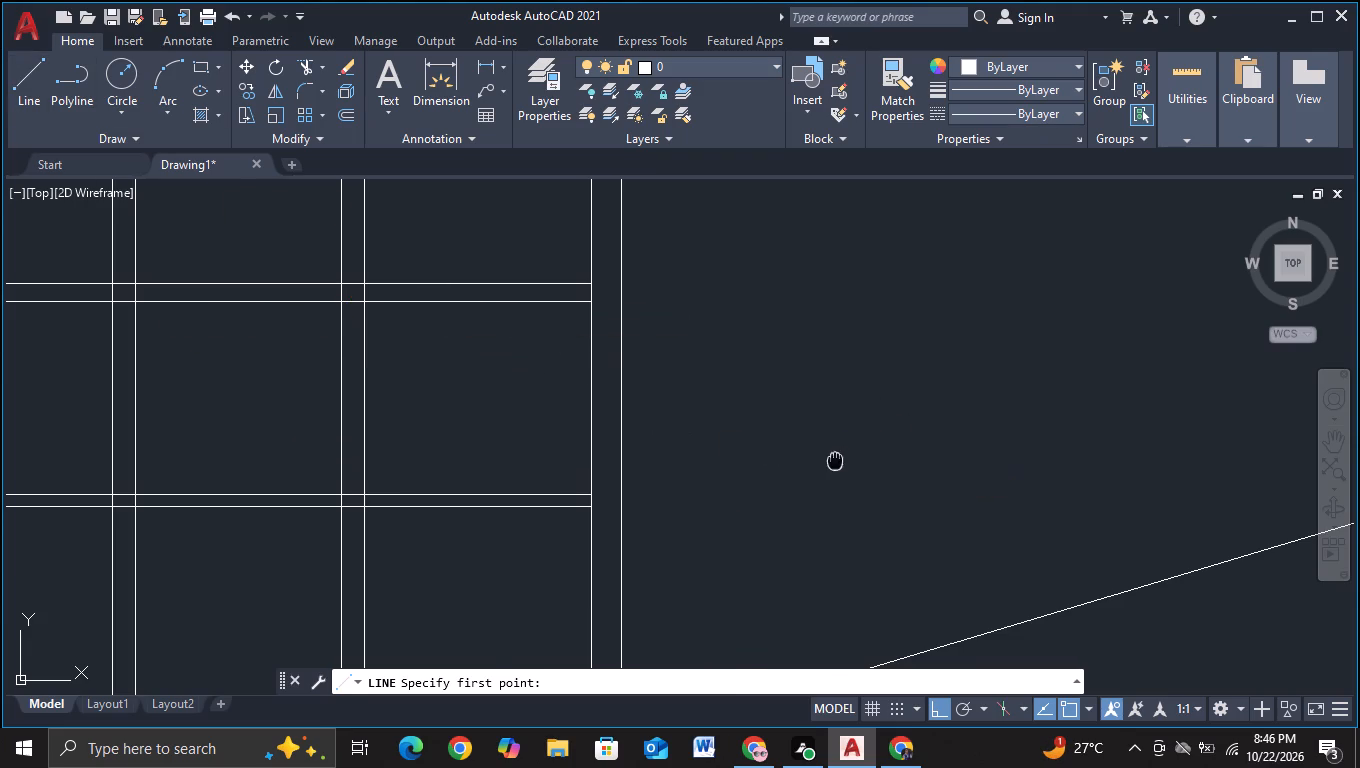
{"action": "middle_click_drag", "start_coordinate": [823, 467], "coordinate": [515, 486]}
{"action": "middle_click_drag", "start_coordinate": [531, 509], "coordinate": [496, 386]}
{"action": "scroll", "coordinate": [496, 389], "scroll_direction": "down", "scroll_amount": 1}
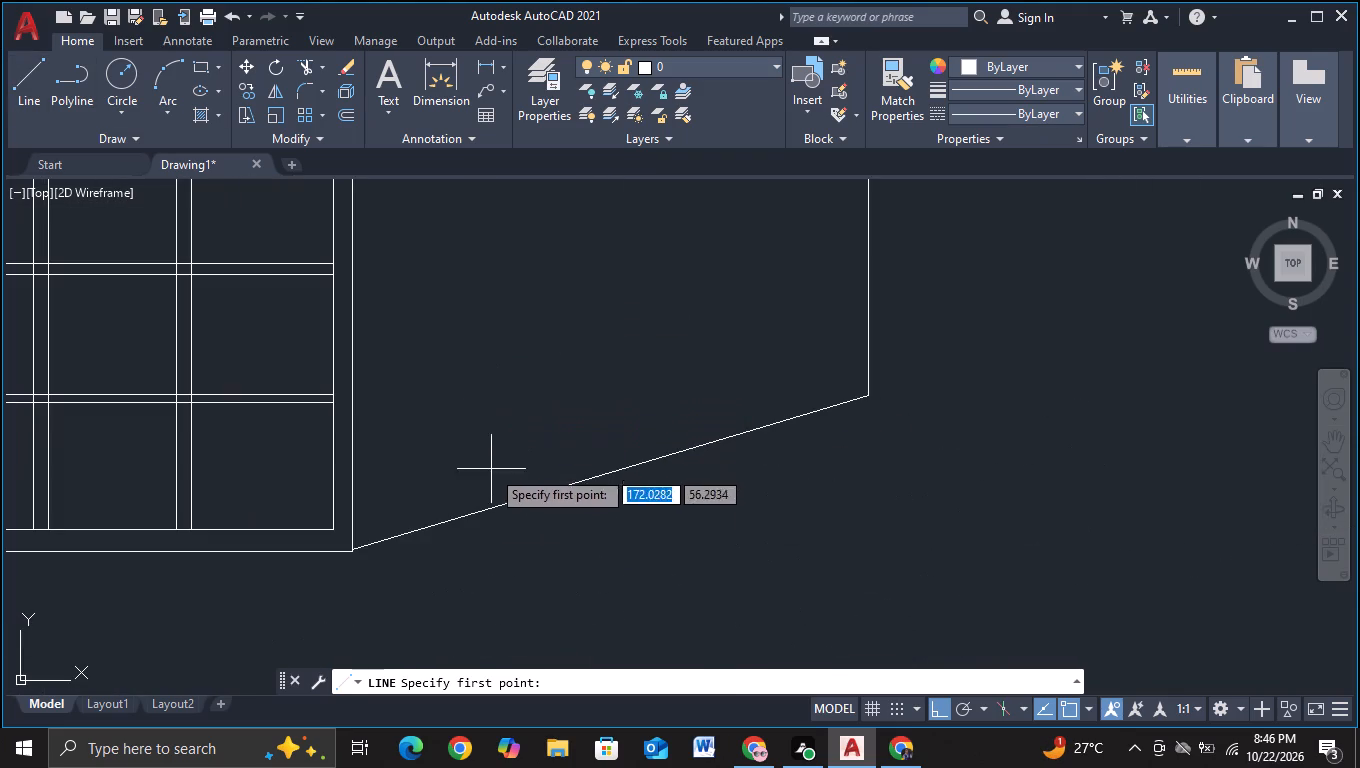
{"action": "left_click", "coordinate": [435, 561]}
{"action": "middle_click_drag", "start_coordinate": [427, 401], "coordinate": [428, 504]}
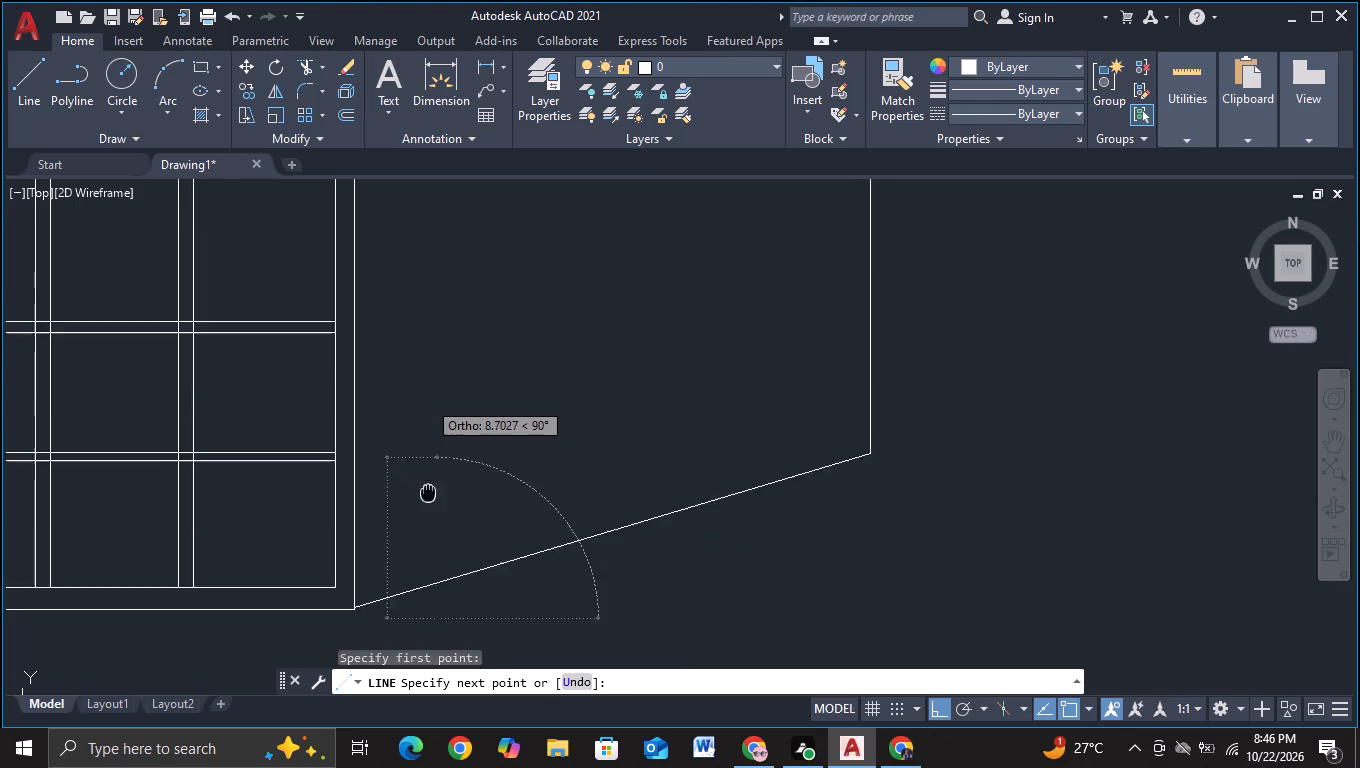
{"action": "middle_click_drag", "start_coordinate": [428, 504], "coordinate": [428, 529]}
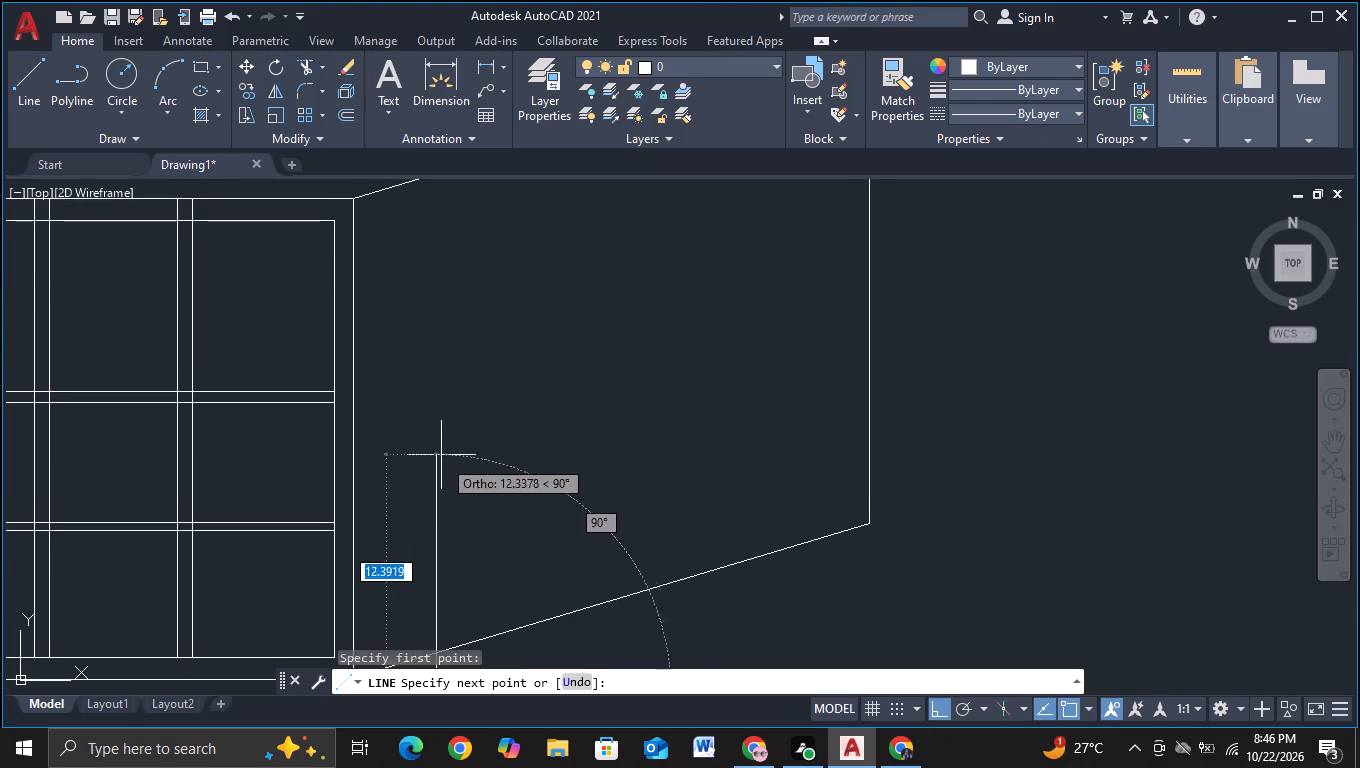
{"action": "middle_click_drag", "start_coordinate": [425, 383], "coordinate": [433, 535]}
{"action": "left_click", "coordinate": [417, 275]}
{"action": "key", "text": "Escape"}
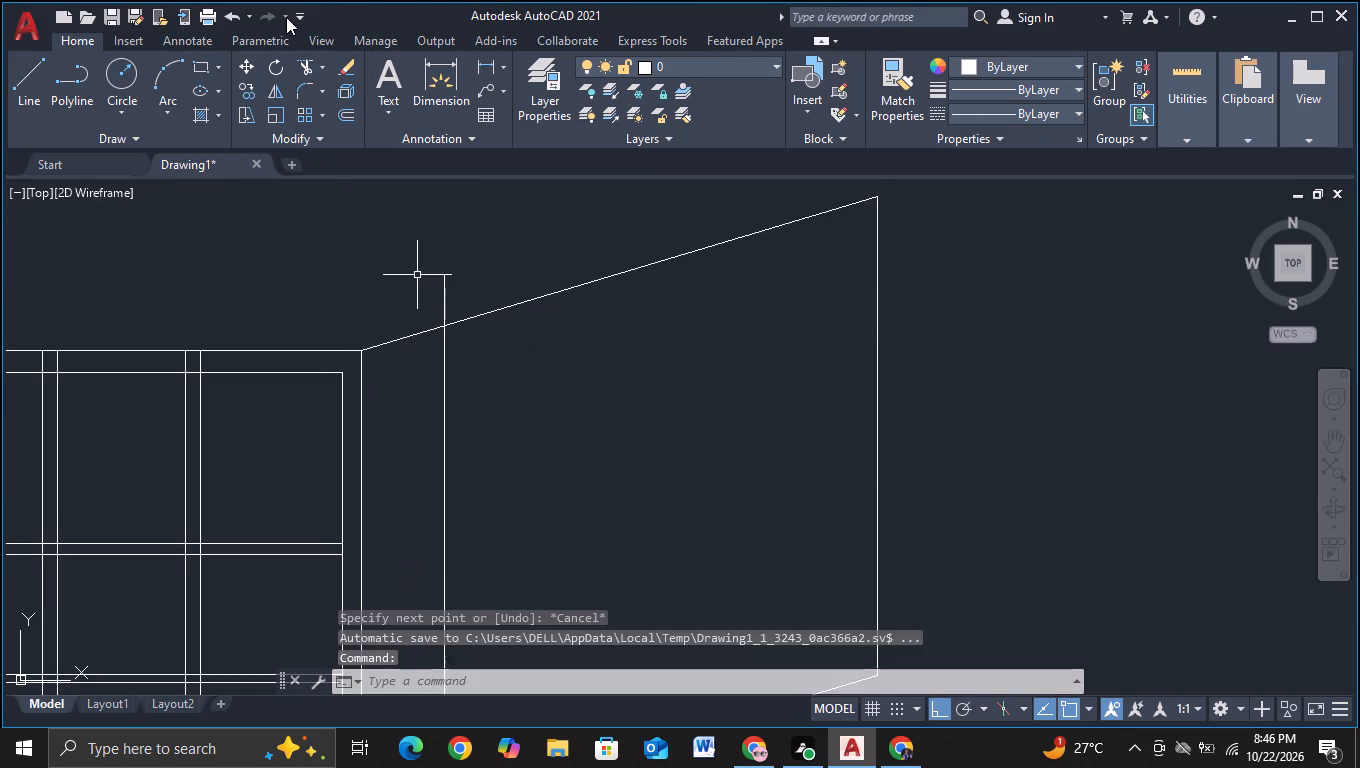
Trim both overshooting ends of the vertical line on the side face back to the upper and lower sloping edges.
{"action": "left_click", "coordinate": [308, 64]}
{"action": "left_click_drag", "start_coordinate": [402, 300], "coordinate": [441, 294]}
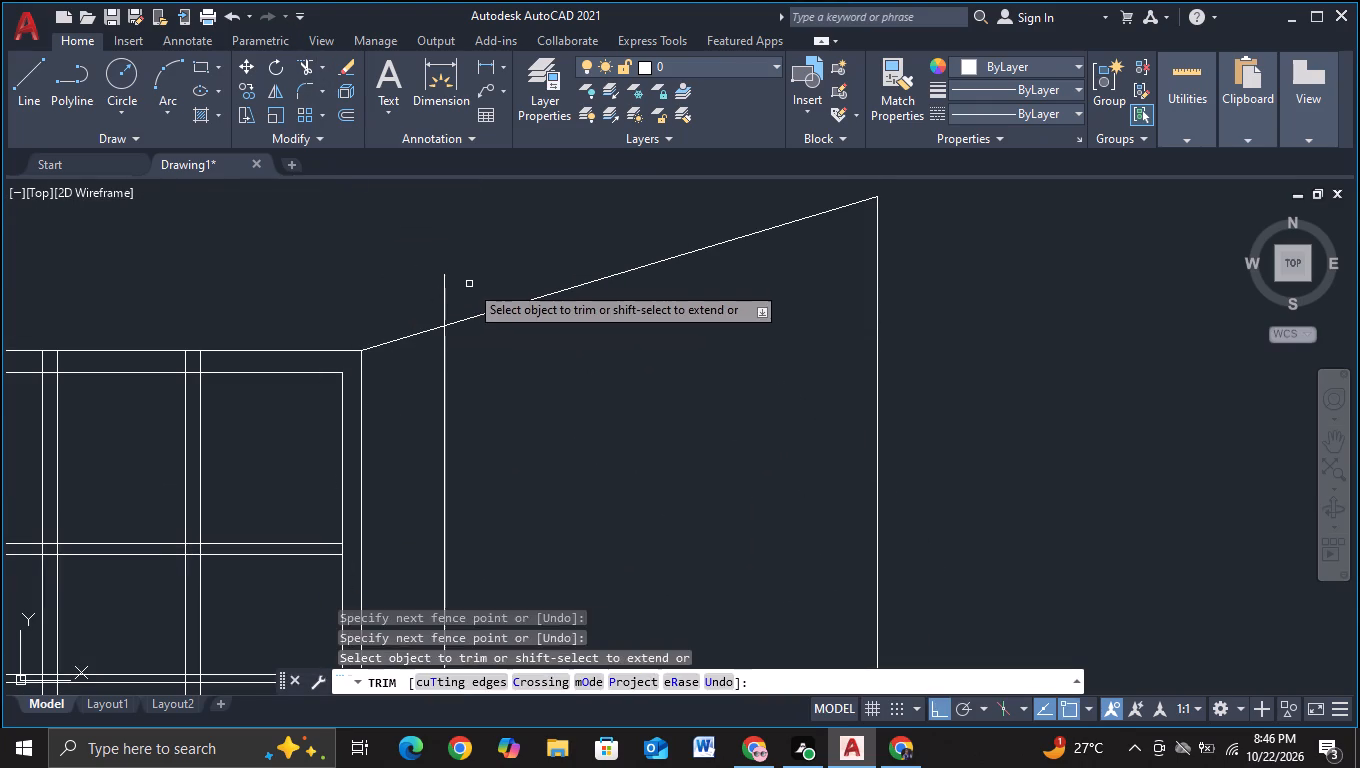
{"action": "left_click_drag", "start_coordinate": [475, 283], "coordinate": [375, 301]}
{"action": "scroll", "coordinate": [380, 303], "scroll_direction": "down", "scroll_amount": 2}
{"action": "middle_click_drag", "start_coordinate": [510, 435], "coordinate": [519, 306]}
{"action": "scroll", "coordinate": [426, 423], "scroll_direction": "up", "scroll_amount": 1}
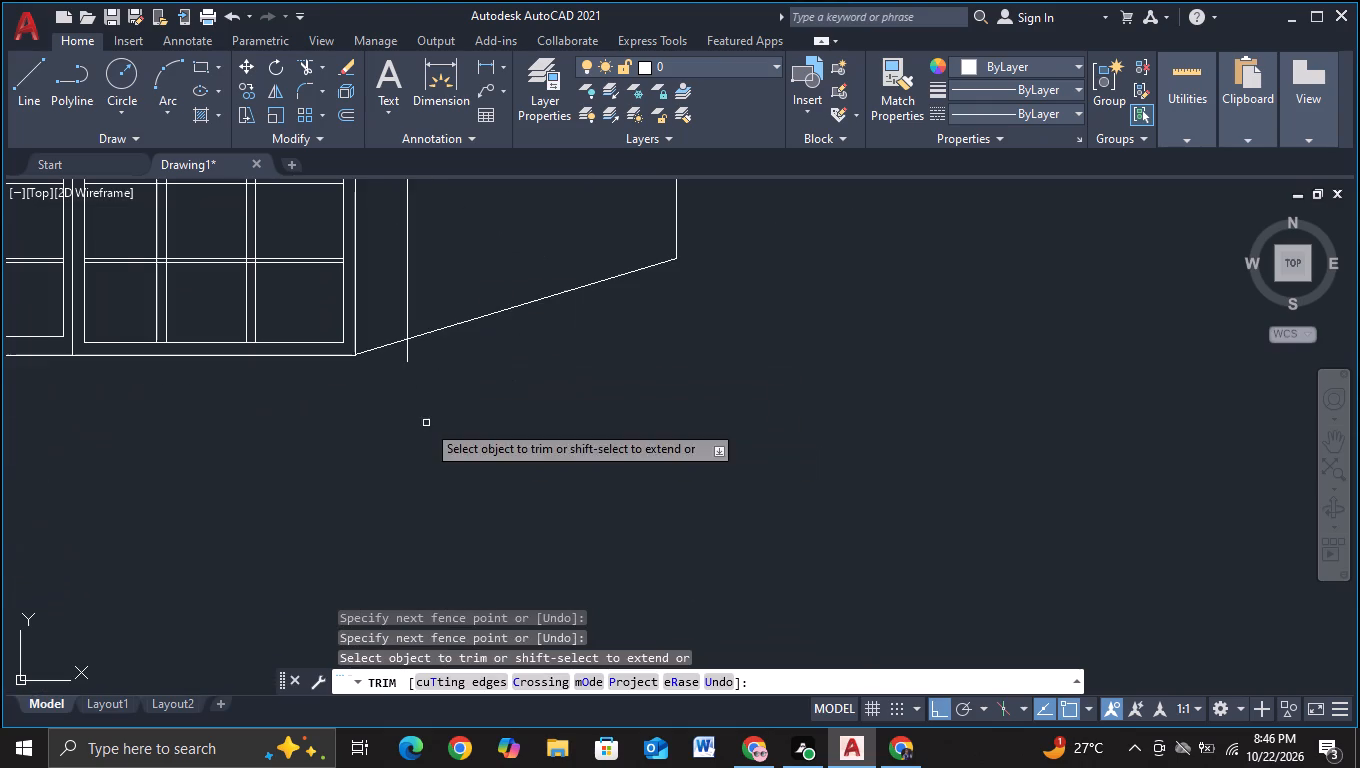
{"action": "left_click_drag", "start_coordinate": [382, 363], "coordinate": [418, 352]}
{"action": "key", "text": "Escape"}
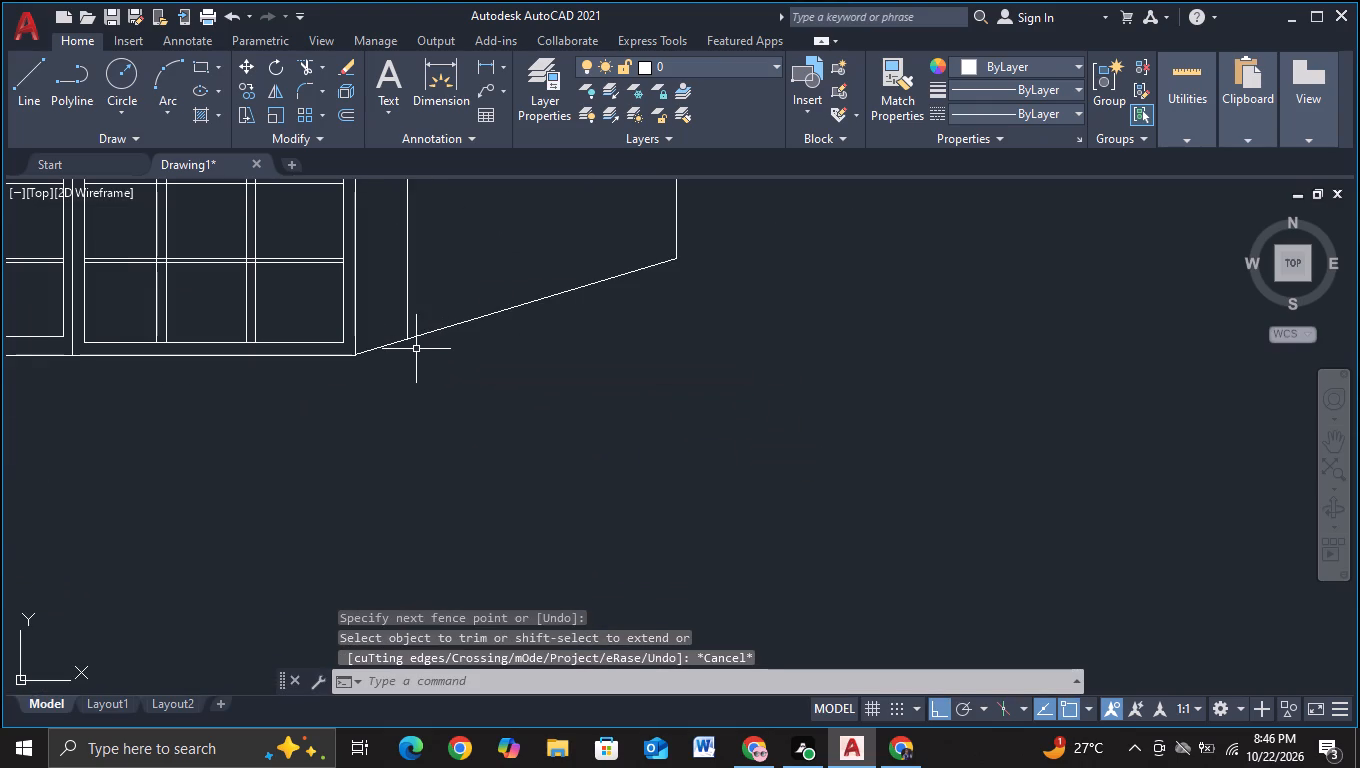
Copy the side face's vertical line four times at roughly even spacing towards the far edge, following the slope with ortho and object snap off.
{"action": "left_click", "coordinate": [406, 275]}
{"action": "key", "text": "c"}
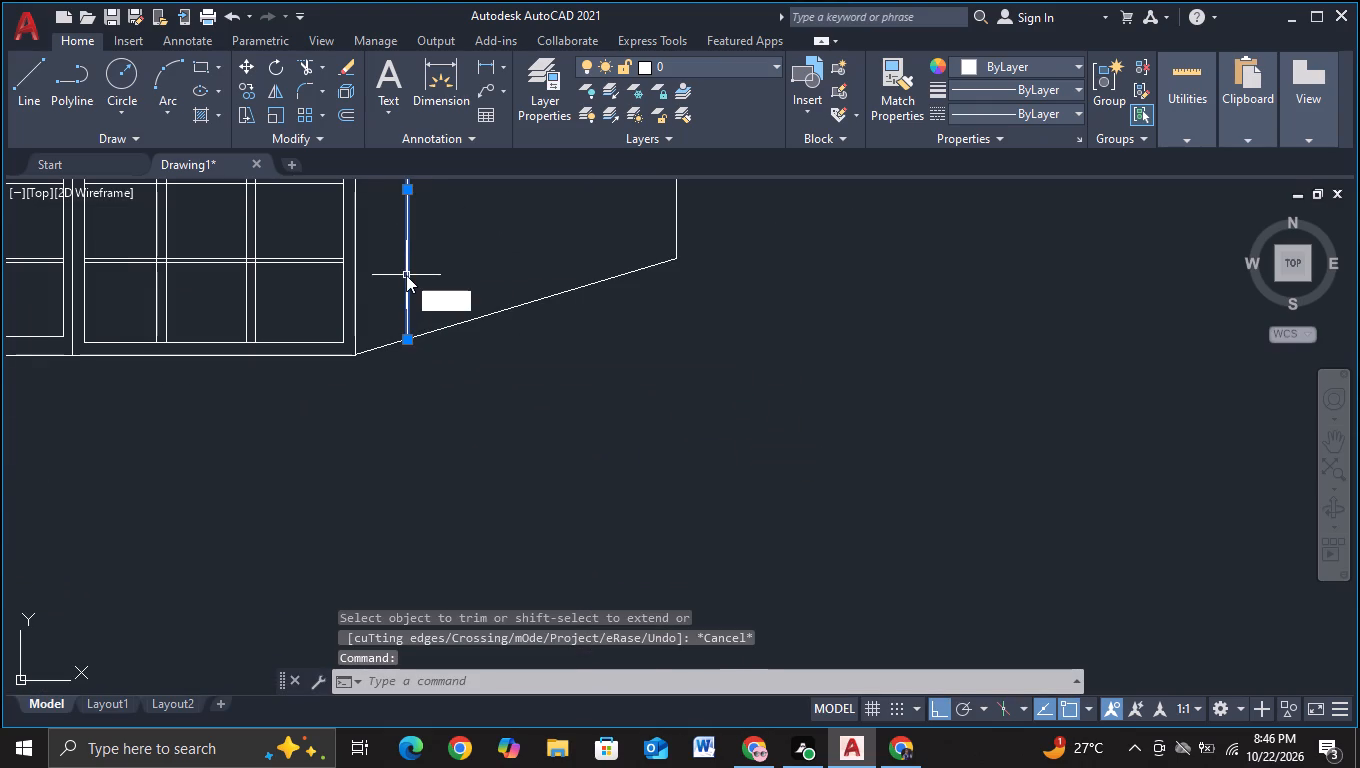
{"action": "left_click", "coordinate": [474, 339]}
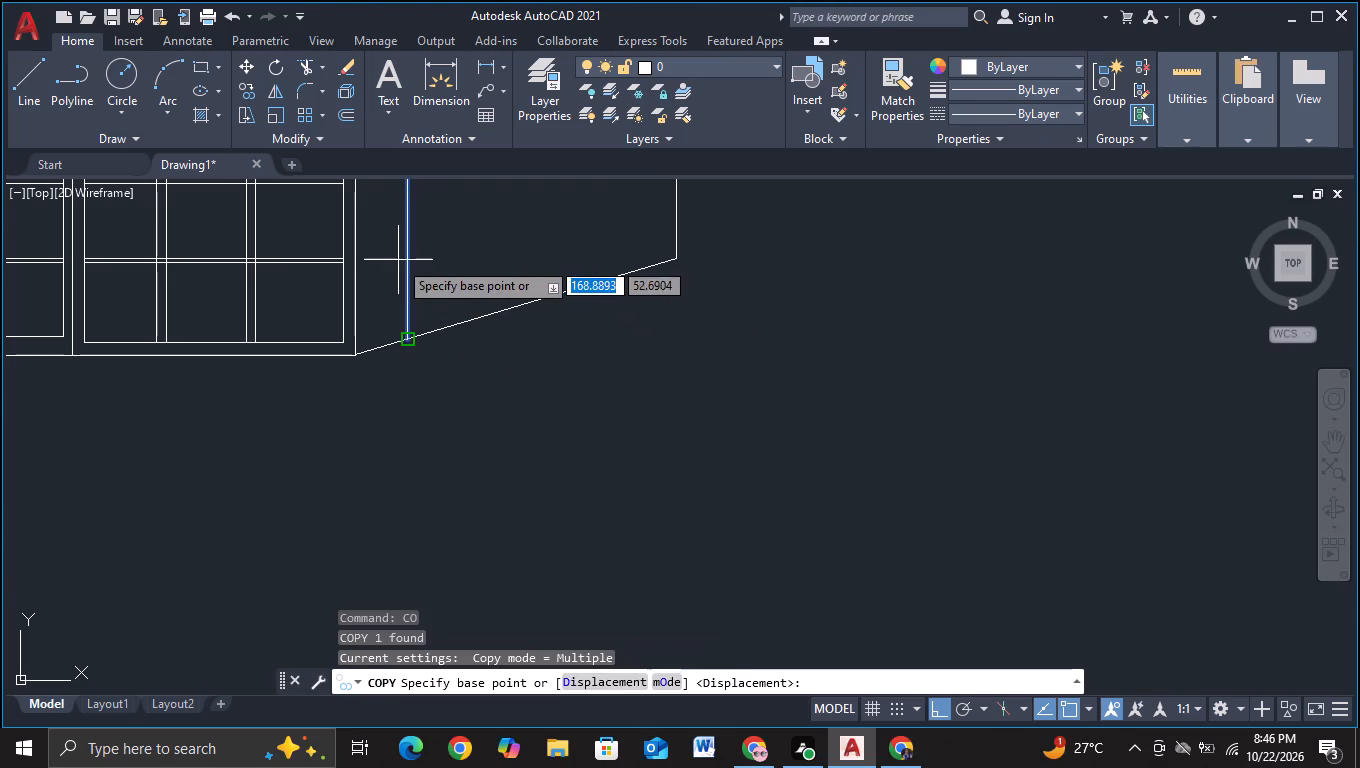
{"action": "left_click", "coordinate": [398, 260]}
{"action": "scroll", "coordinate": [464, 252], "scroll_direction": "down", "scroll_amount": 1}
{"action": "middle_click_drag", "start_coordinate": [471, 256], "coordinate": [428, 438]}
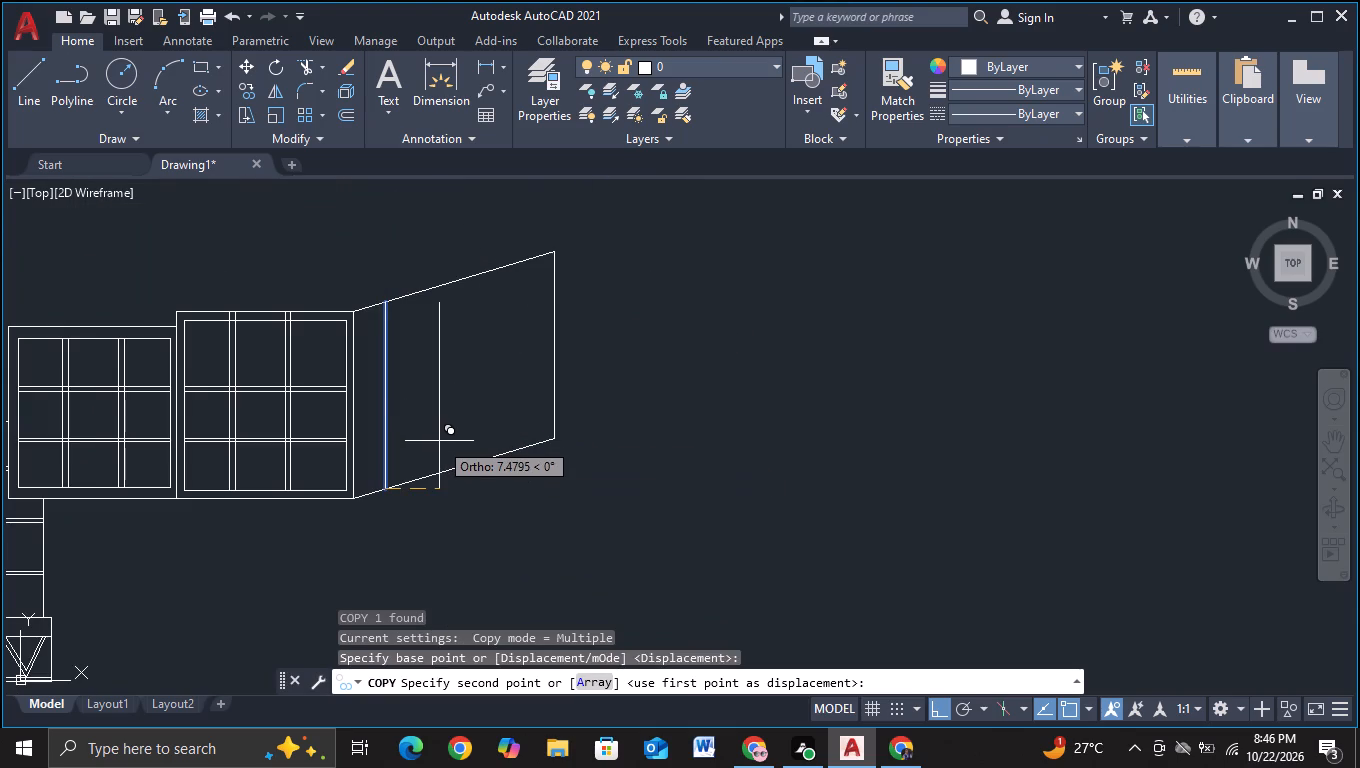
{"action": "key", "text": "F8"}
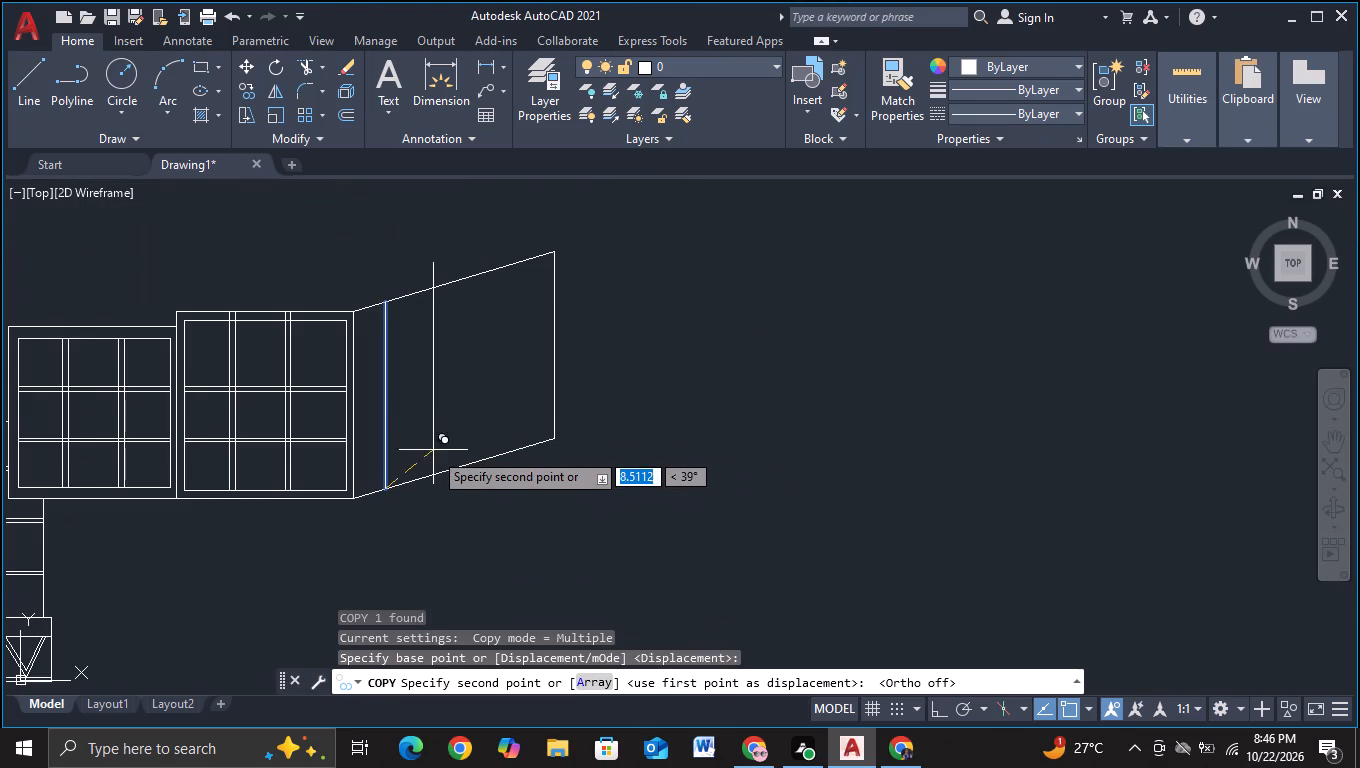
{"action": "scroll", "coordinate": [430, 458], "scroll_direction": "up", "scroll_amount": 1}
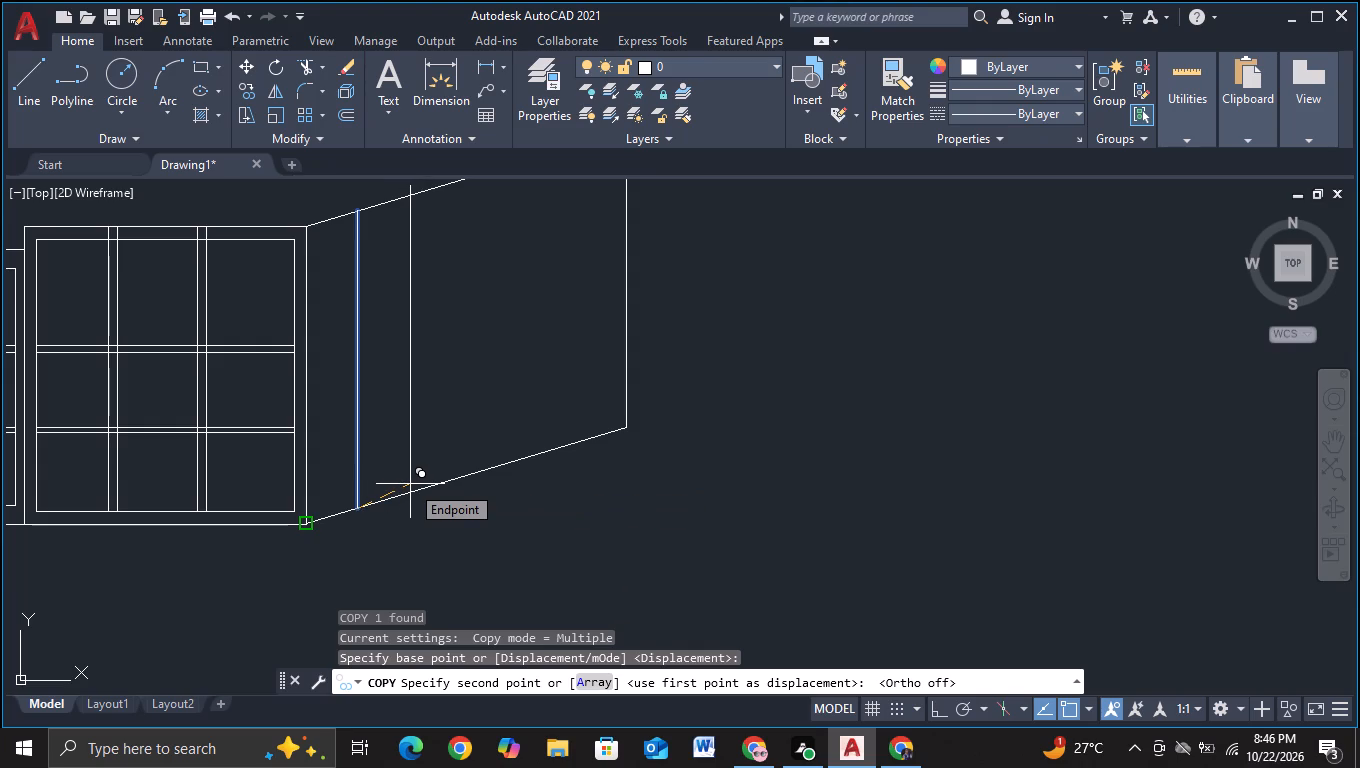
{"action": "key", "text": "F3"}
{"action": "left_click", "coordinate": [410, 484]}
{"action": "middle_click_drag", "start_coordinate": [512, 459], "coordinate": [363, 513]}
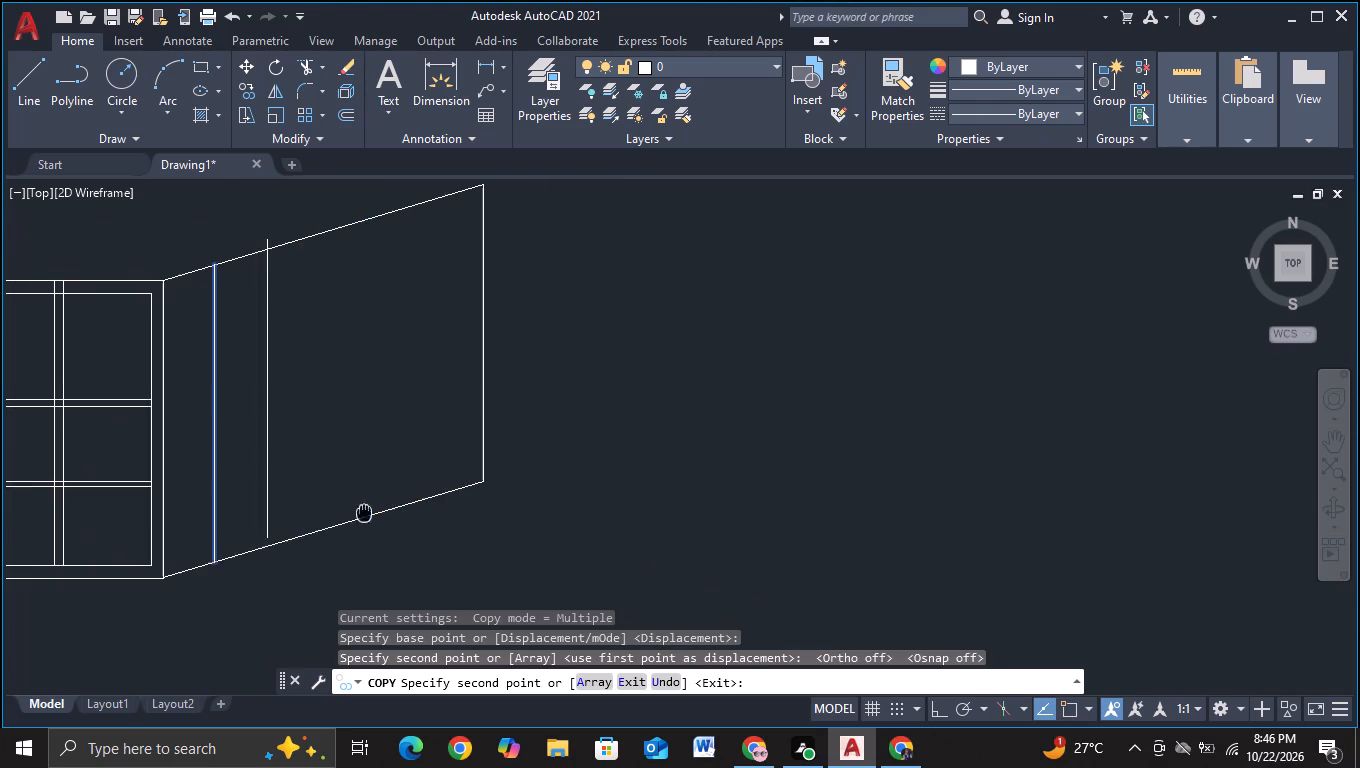
{"action": "middle_click_drag", "start_coordinate": [363, 513], "coordinate": [362, 513]}
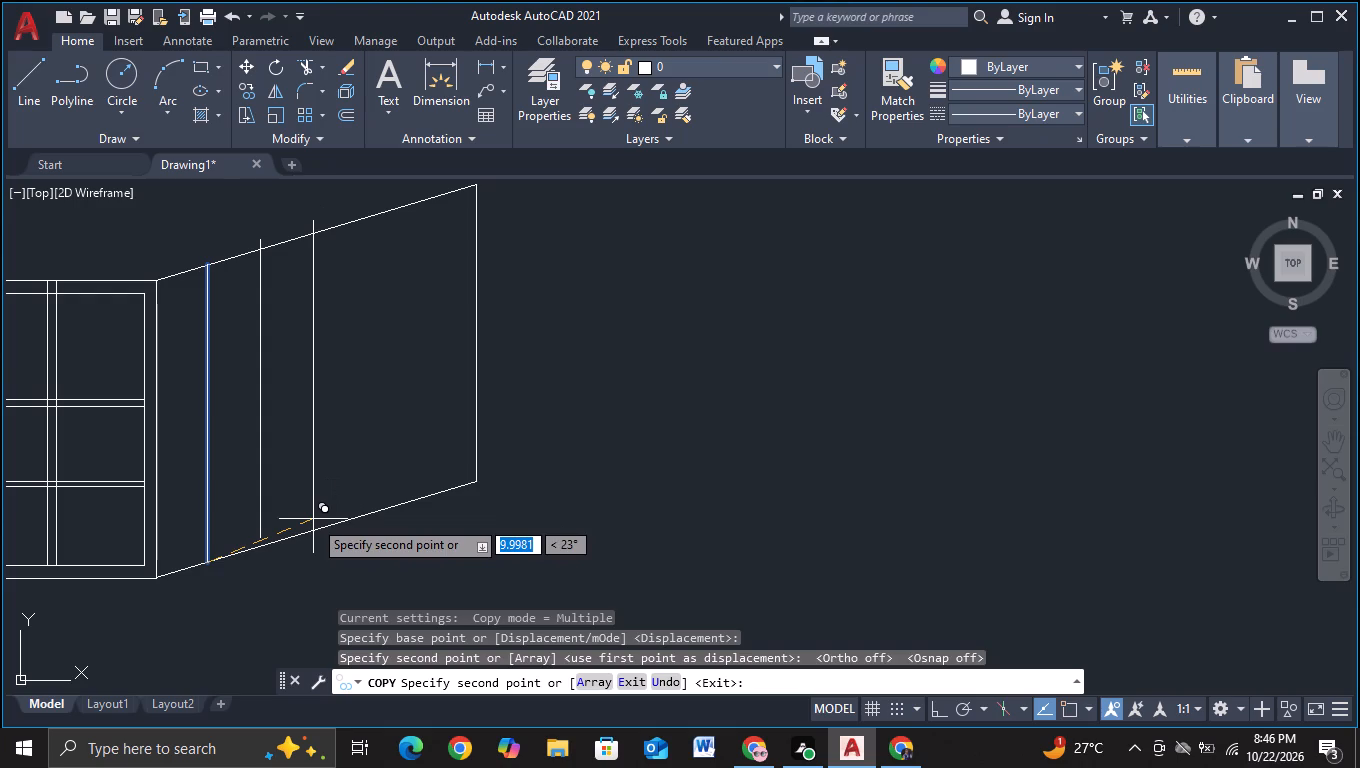
{"action": "left_click", "coordinate": [313, 519]}
{"action": "left_click", "coordinate": [366, 506]}
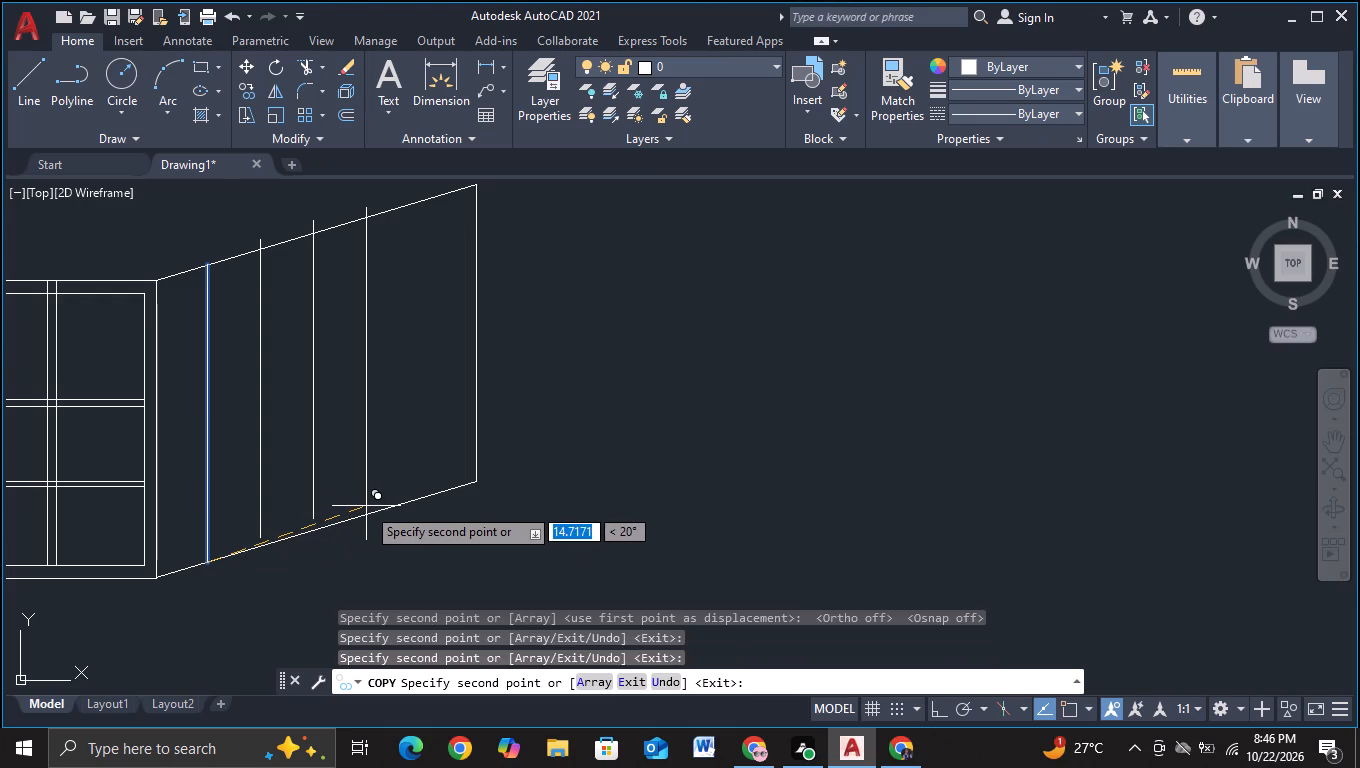
{"action": "left_click", "coordinate": [422, 486]}
{"action": "key", "text": "Escape"}
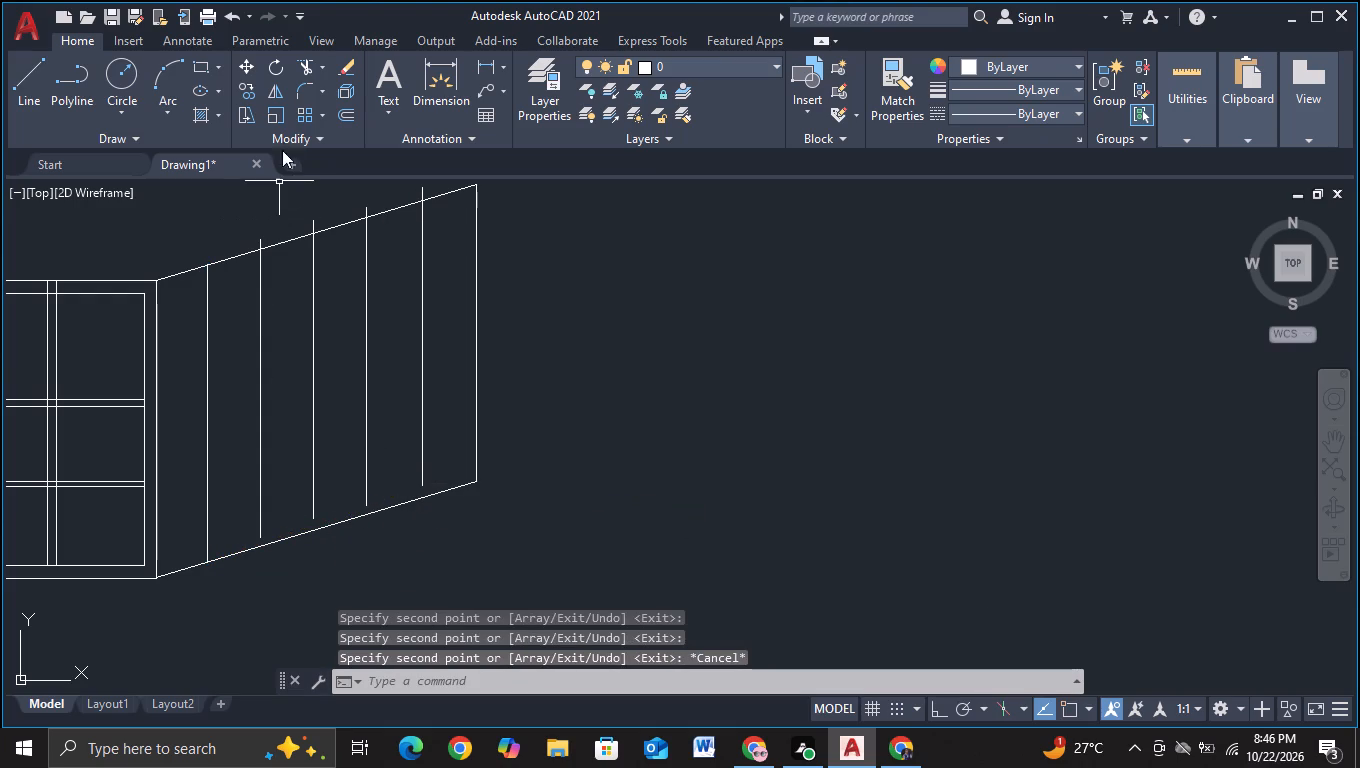
Trim the upper ends of the copied vertical lines back to the side face's upper sloping edge.
{"action": "left_click", "coordinate": [303, 70]}
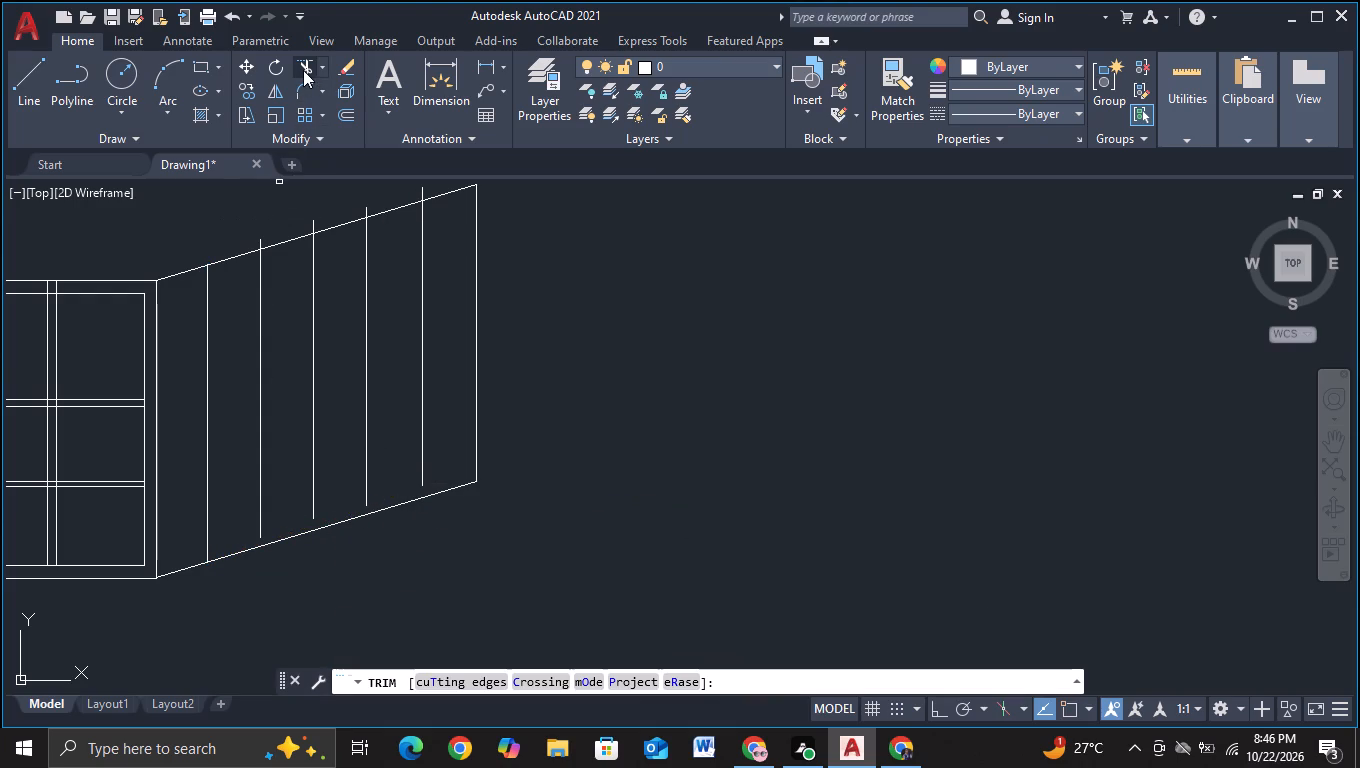
{"action": "scroll", "coordinate": [199, 277], "scroll_direction": "up", "scroll_amount": 2}
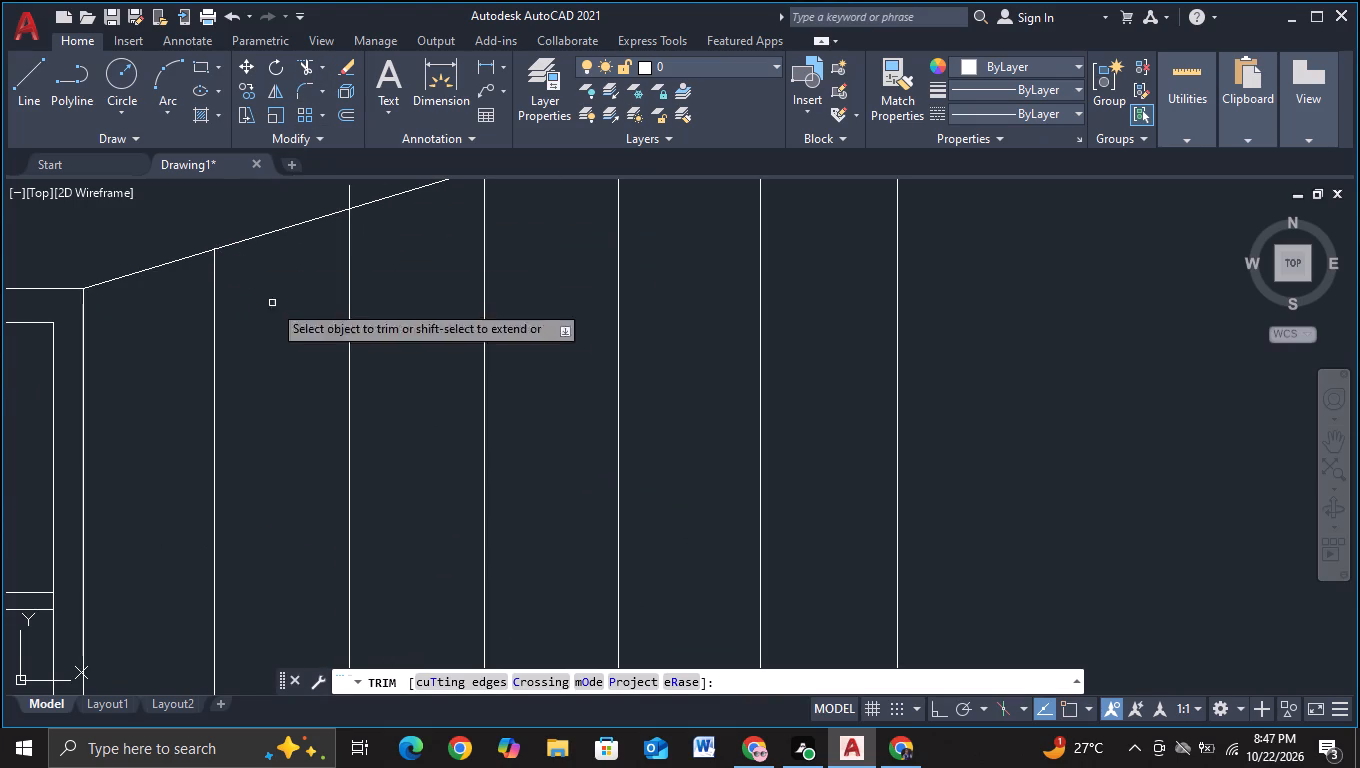
{"action": "middle_click_drag", "start_coordinate": [277, 310], "coordinate": [212, 543]}
{"action": "left_click", "coordinate": [260, 437]}
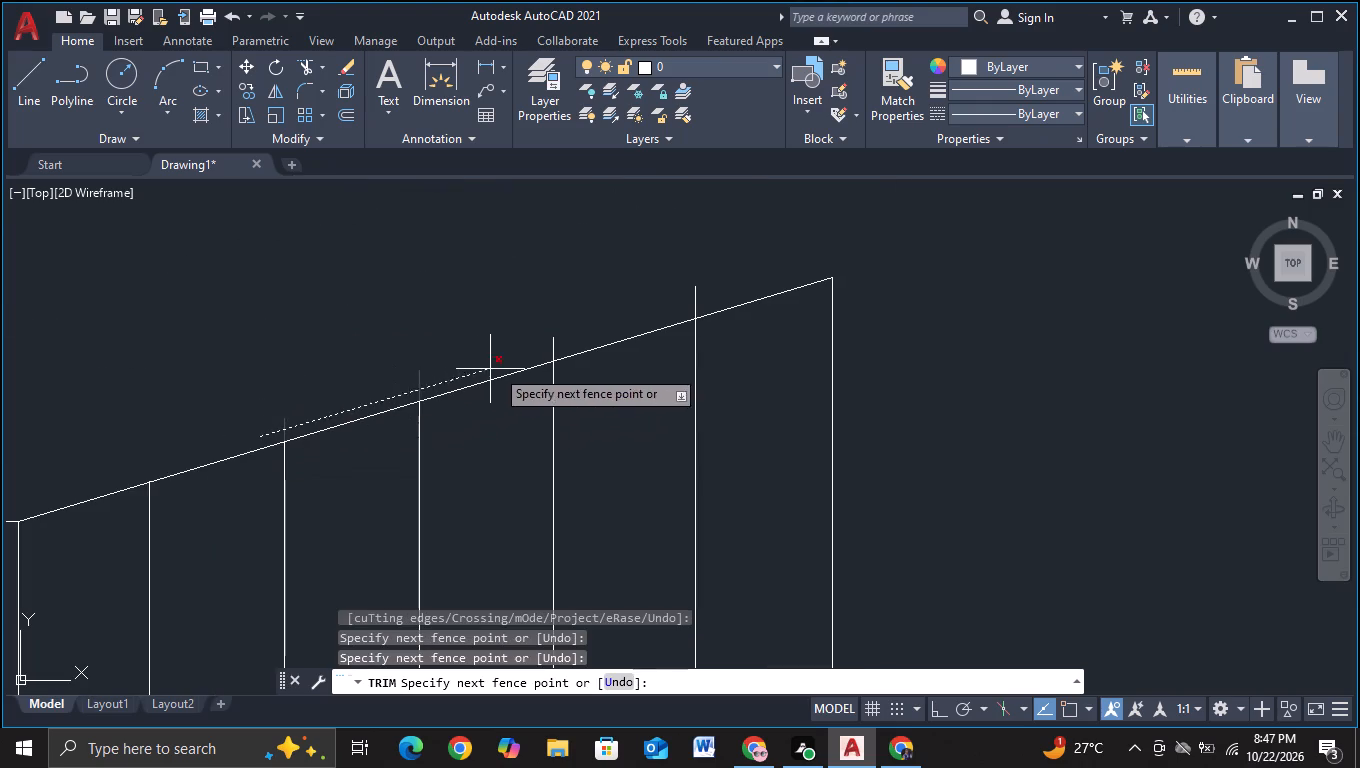
{"action": "left_click", "coordinate": [772, 283]}
{"action": "key", "text": "Escape"}
Extend the lower ends of the copied vertical lines to the side face's lower sloping edge.
{"action": "key", "text": "e"}
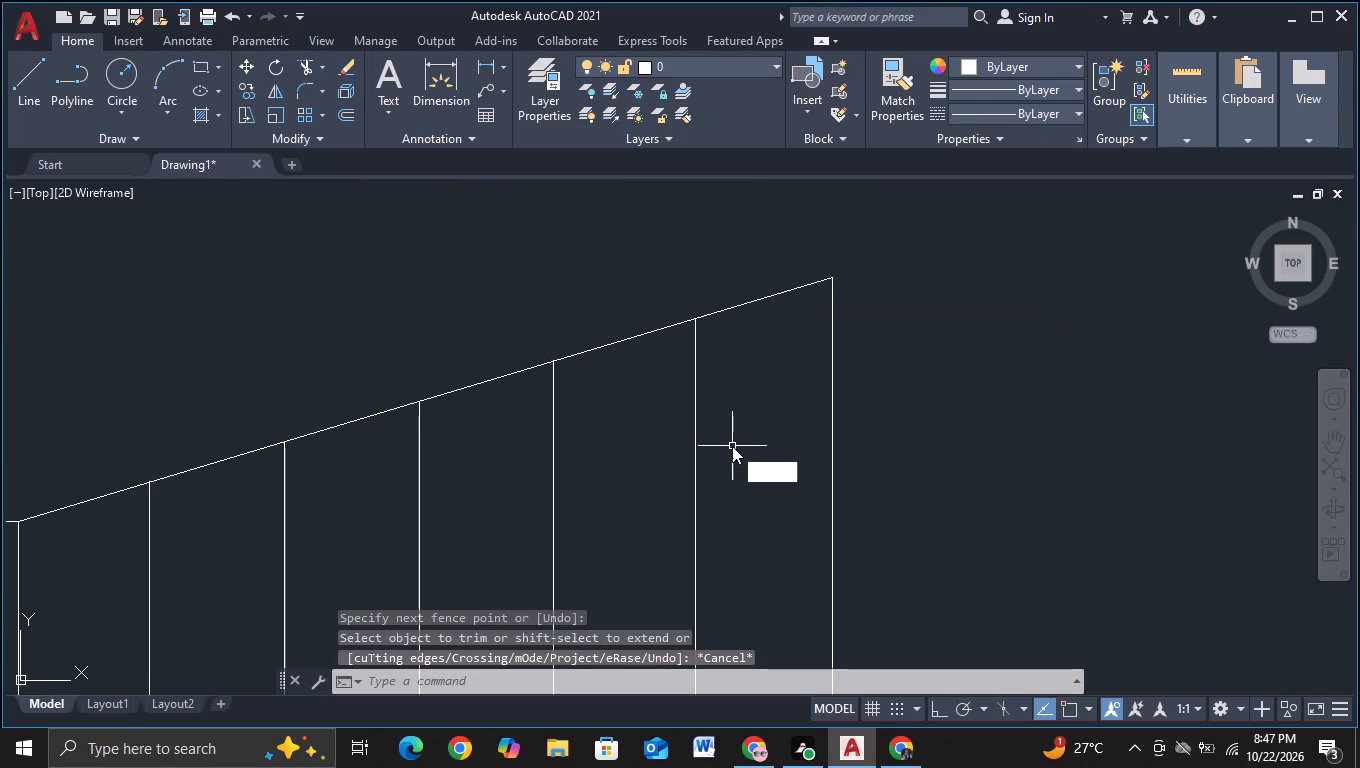
{"action": "scroll", "coordinate": [734, 464], "scroll_direction": "down", "scroll_amount": 1}
{"action": "left_click", "coordinate": [793, 512]}
{"action": "middle_click_drag", "start_coordinate": [782, 519], "coordinate": [769, 216]}
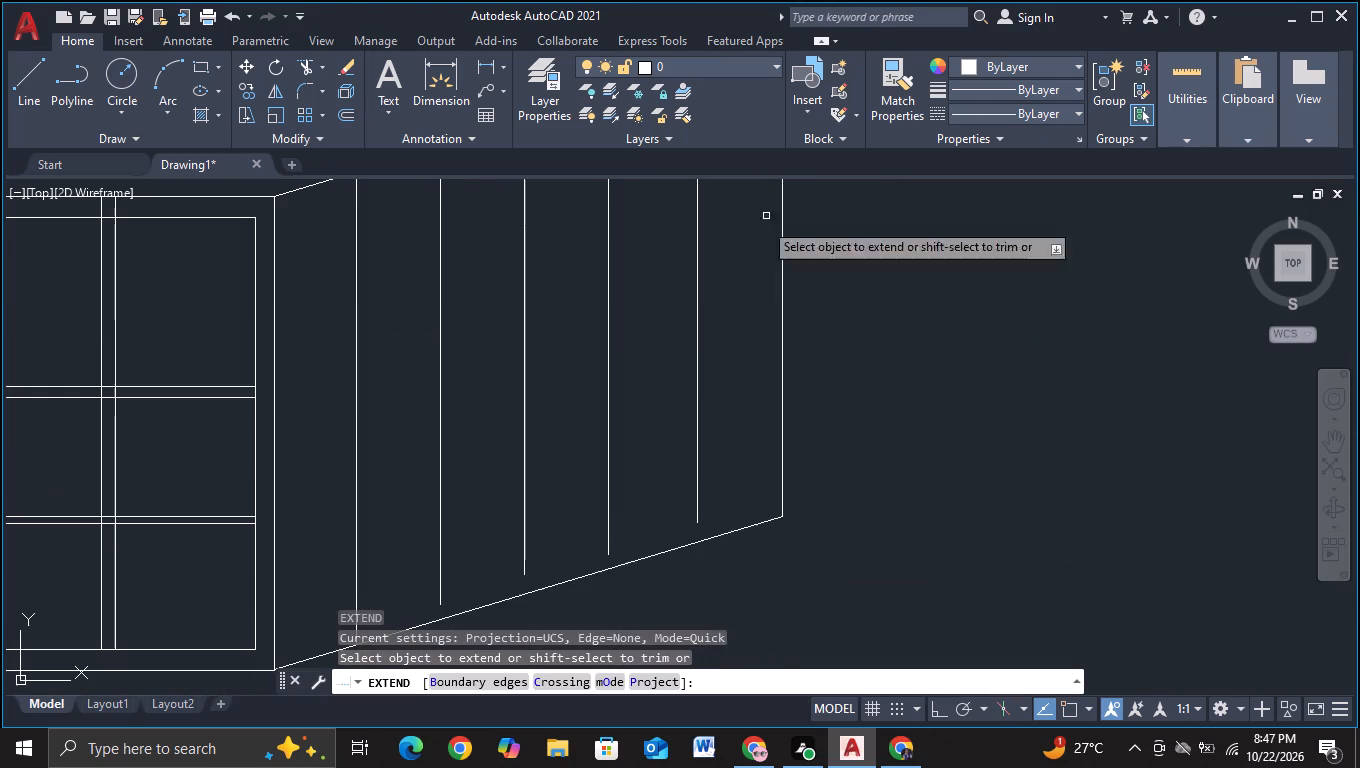
{"action": "left_click", "coordinate": [314, 537]}
{"action": "left_click", "coordinate": [758, 406]}
{"action": "scroll", "coordinate": [758, 406], "scroll_direction": "down", "scroll_amount": 3}
{"action": "key", "text": "Escape"}
Draw a line about 12 units down from the left grid block's lower inner frame, then across to the lower crossbar of the grid column beside the door.
{"action": "middle_click_drag", "start_coordinate": [764, 478], "coordinate": [717, 359]}
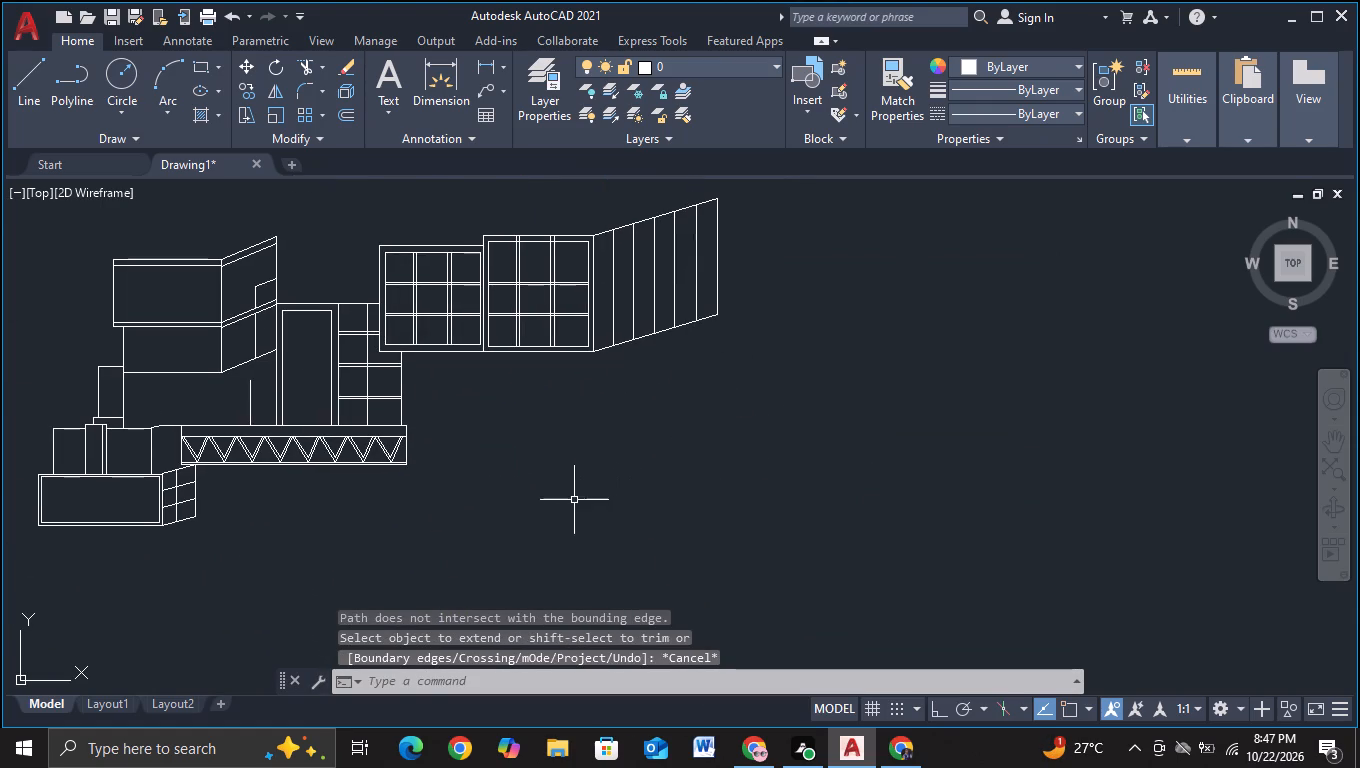
{"action": "left_click", "coordinate": [32, 107]}
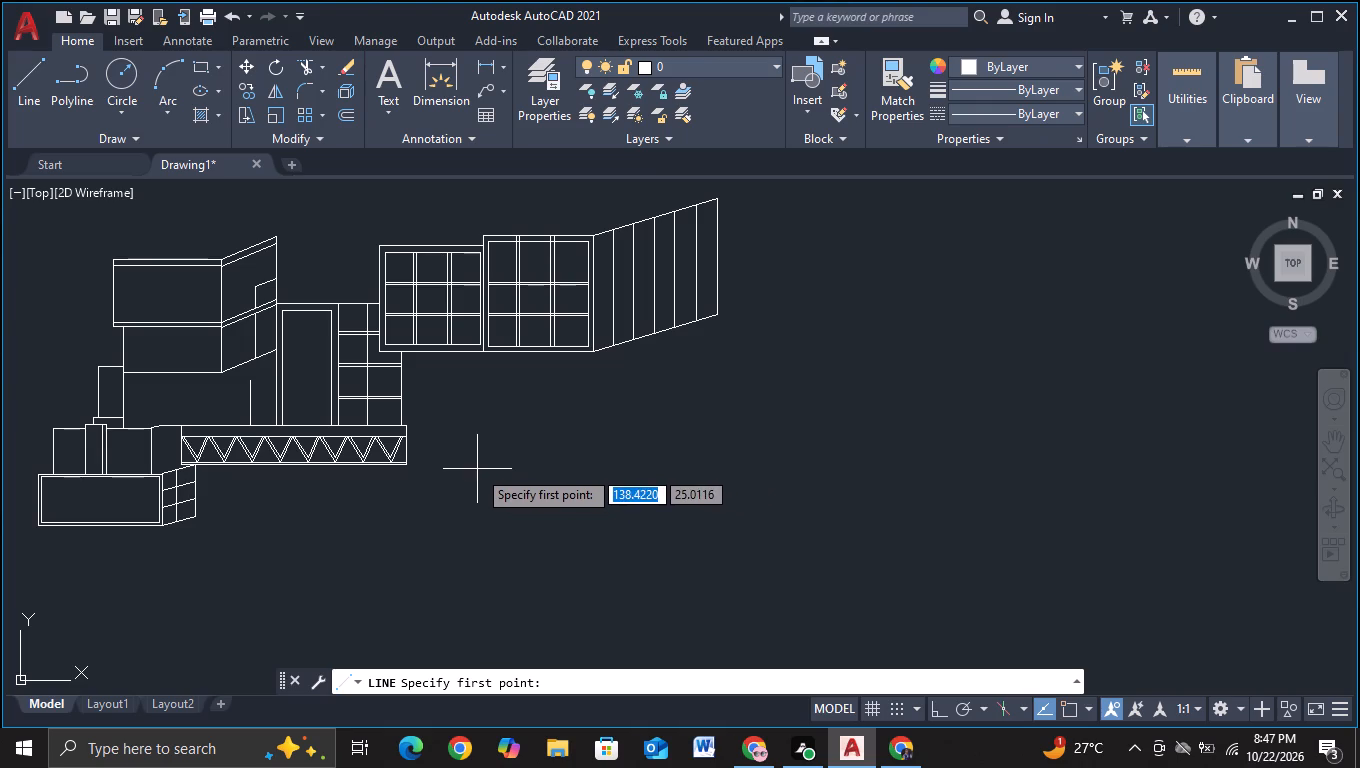
{"action": "scroll", "coordinate": [468, 458], "scroll_direction": "up", "scroll_amount": 1}
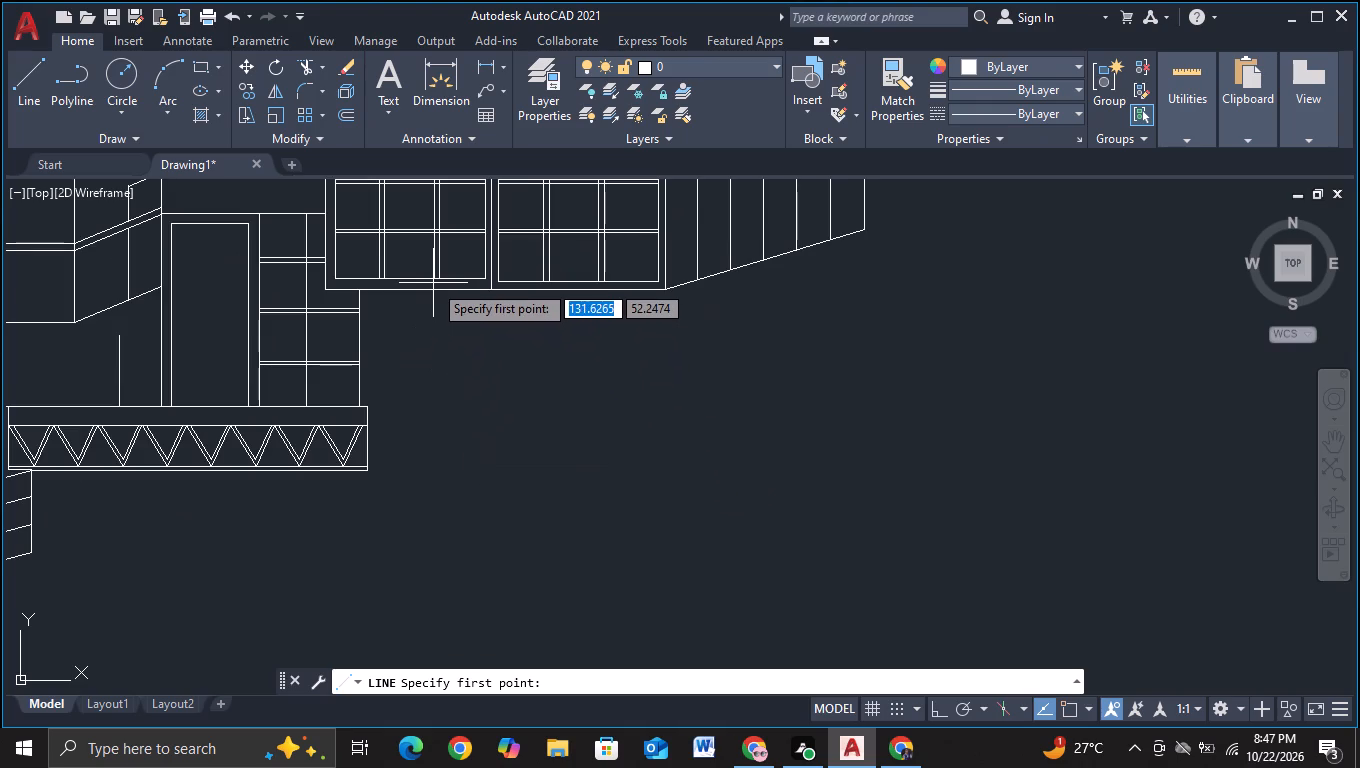
{"action": "key", "text": "F3"}
{"action": "left_click", "coordinate": [433, 283]}
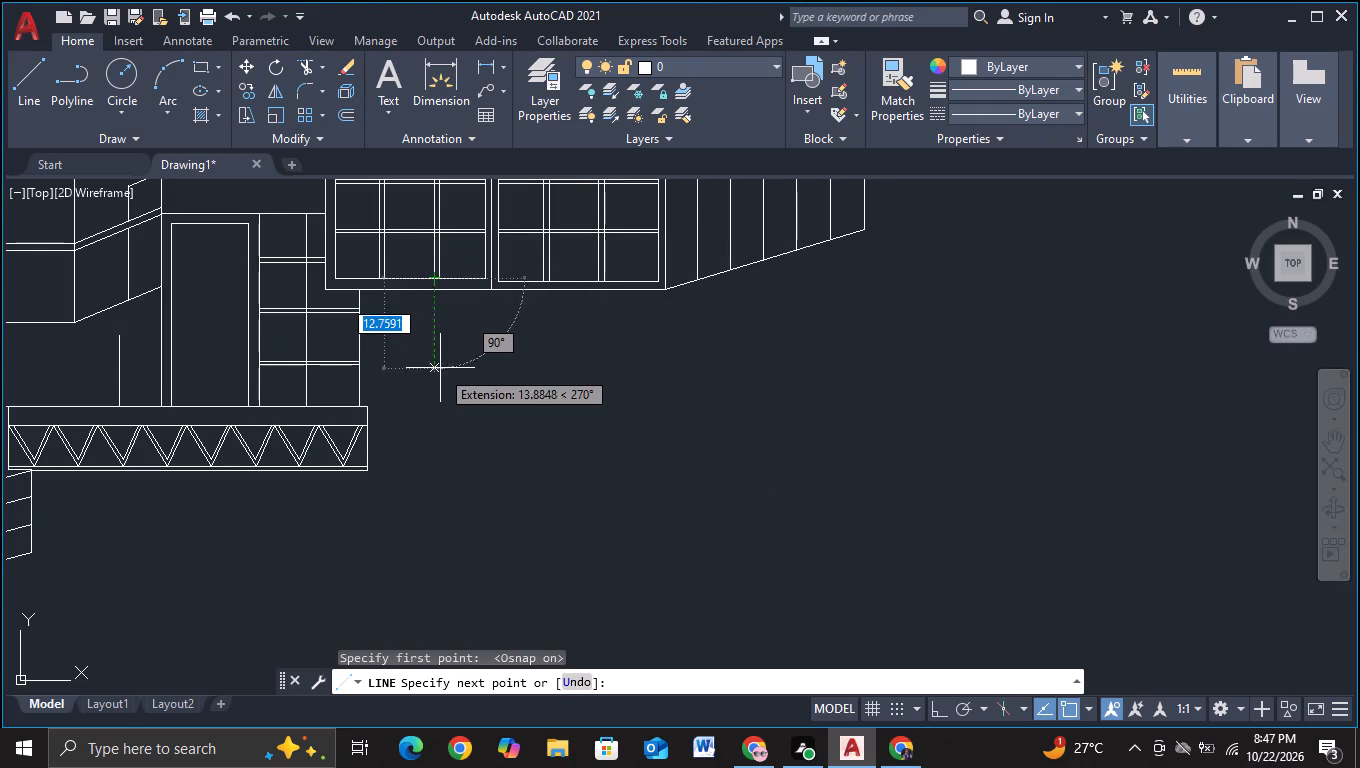
{"action": "middle_click_drag", "start_coordinate": [440, 368], "coordinate": [459, 452]}
{"action": "scroll", "coordinate": [448, 440], "scroll_direction": "up", "scroll_amount": 1}
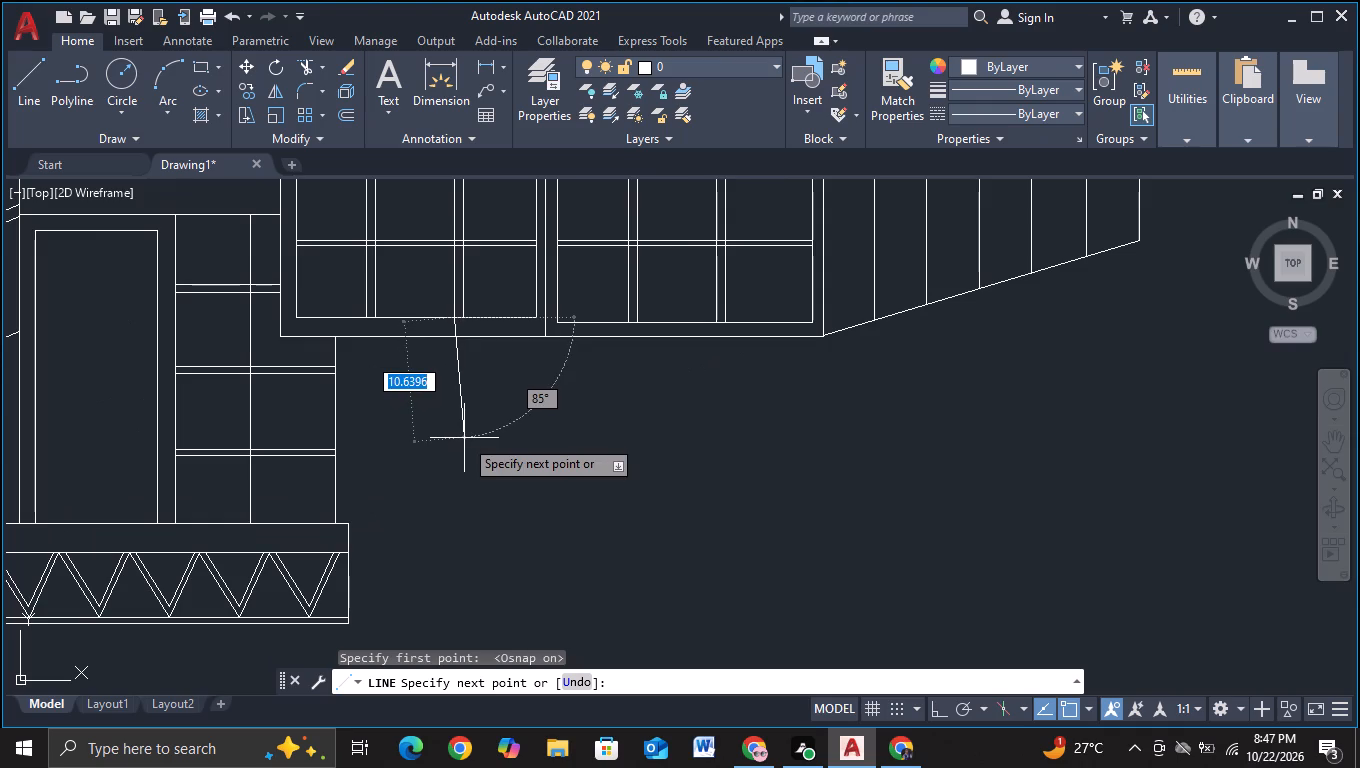
{"action": "key", "text": "F8"}
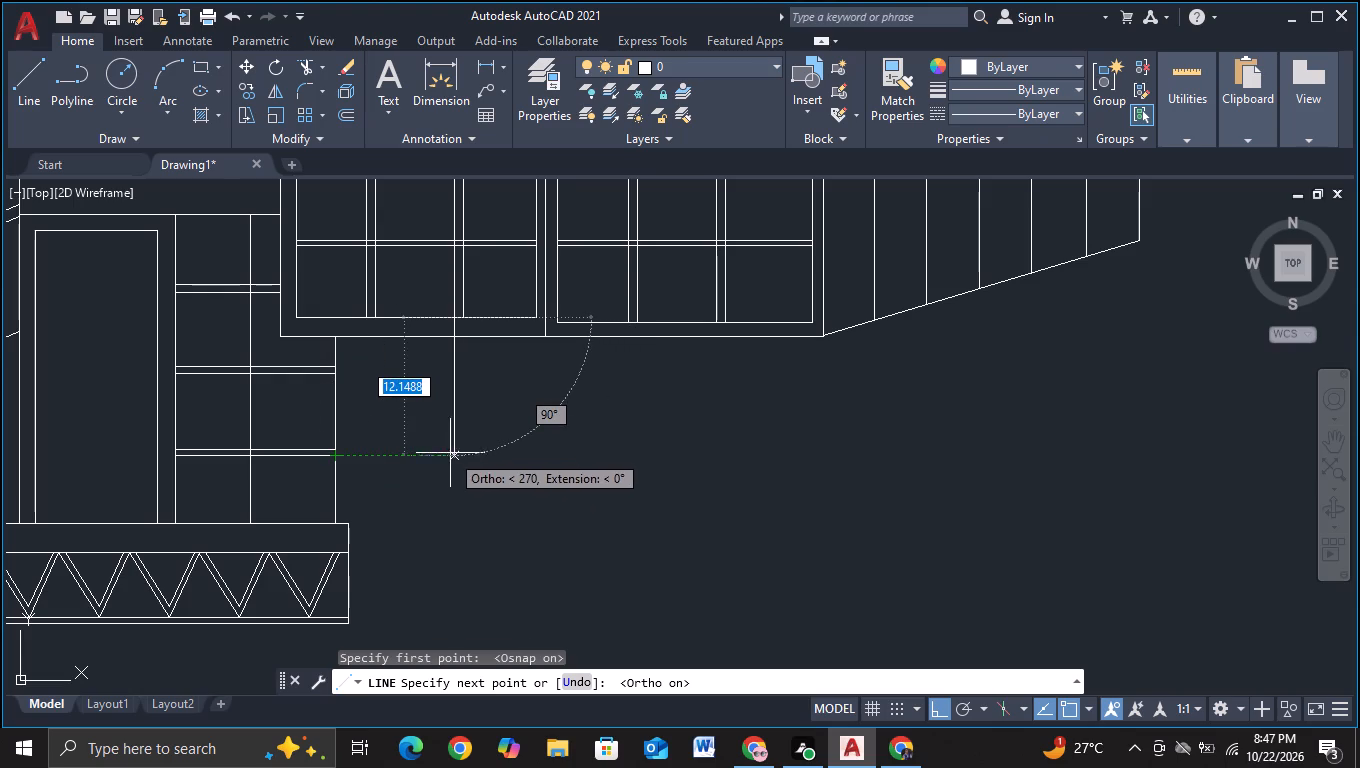
{"action": "left_click", "coordinate": [456, 458]}
{"action": "left_click", "coordinate": [328, 461]}
{"action": "key", "text": "Escape"}
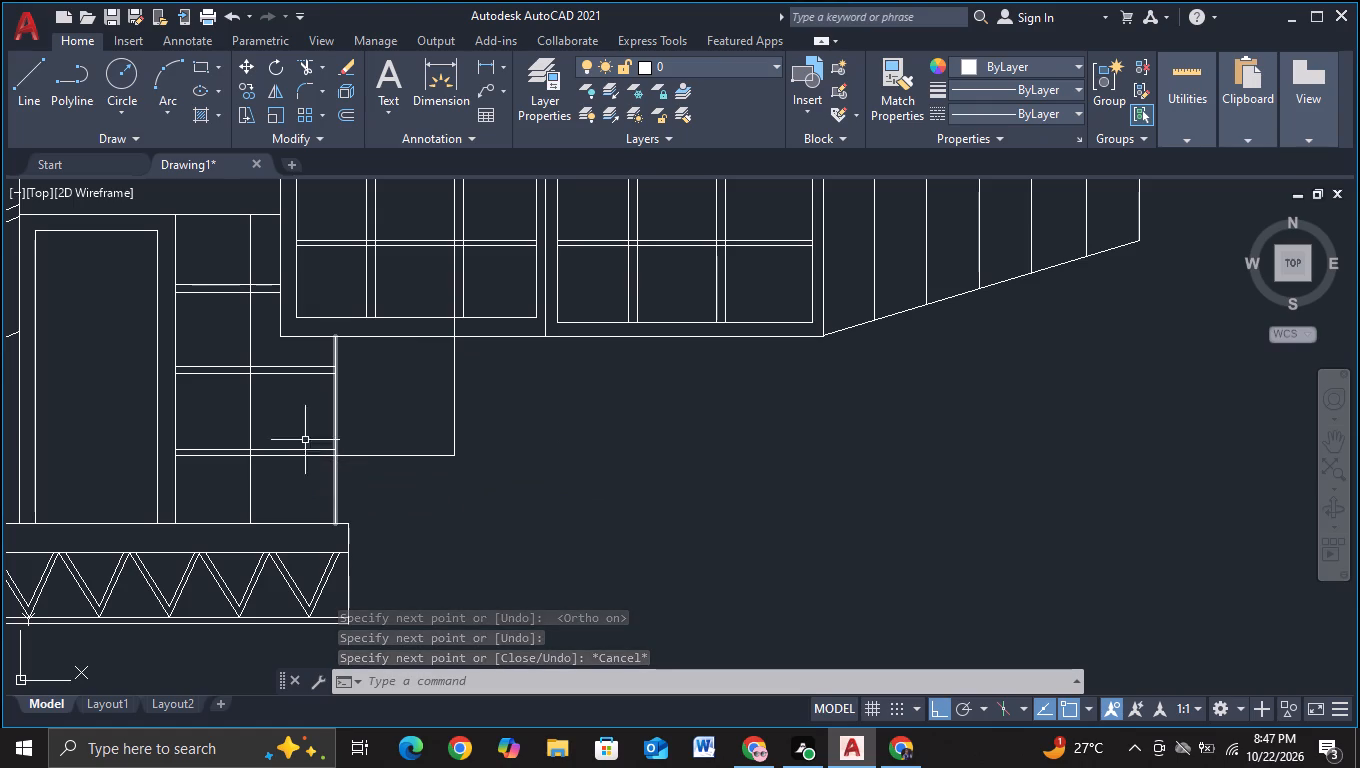
Draw a horizontal line across the middle of the small box under the left grid block, overshooting both its sides.
{"action": "middle_click_drag", "start_coordinate": [465, 583], "coordinate": [458, 545]}
{"action": "middle_click_drag", "start_coordinate": [408, 500], "coordinate": [402, 528]}
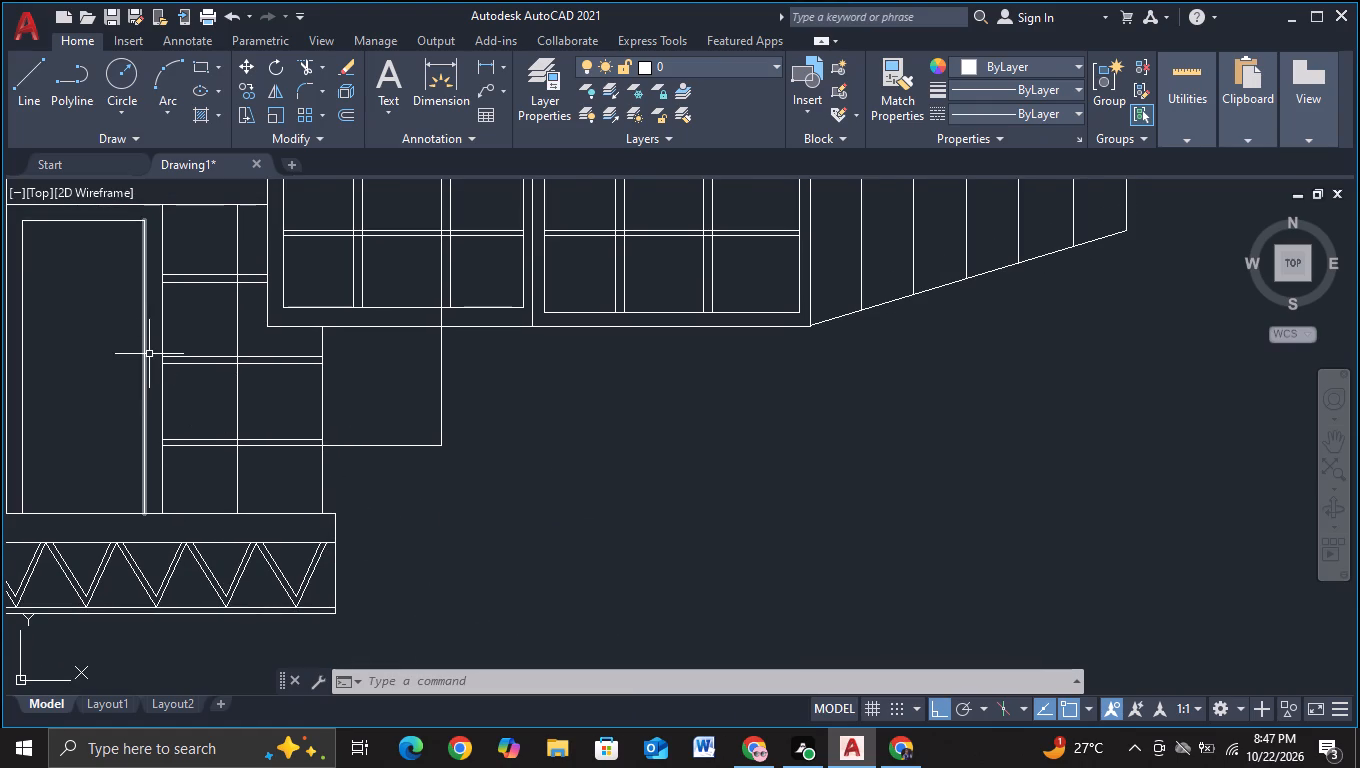
{"action": "left_click", "coordinate": [24, 94]}
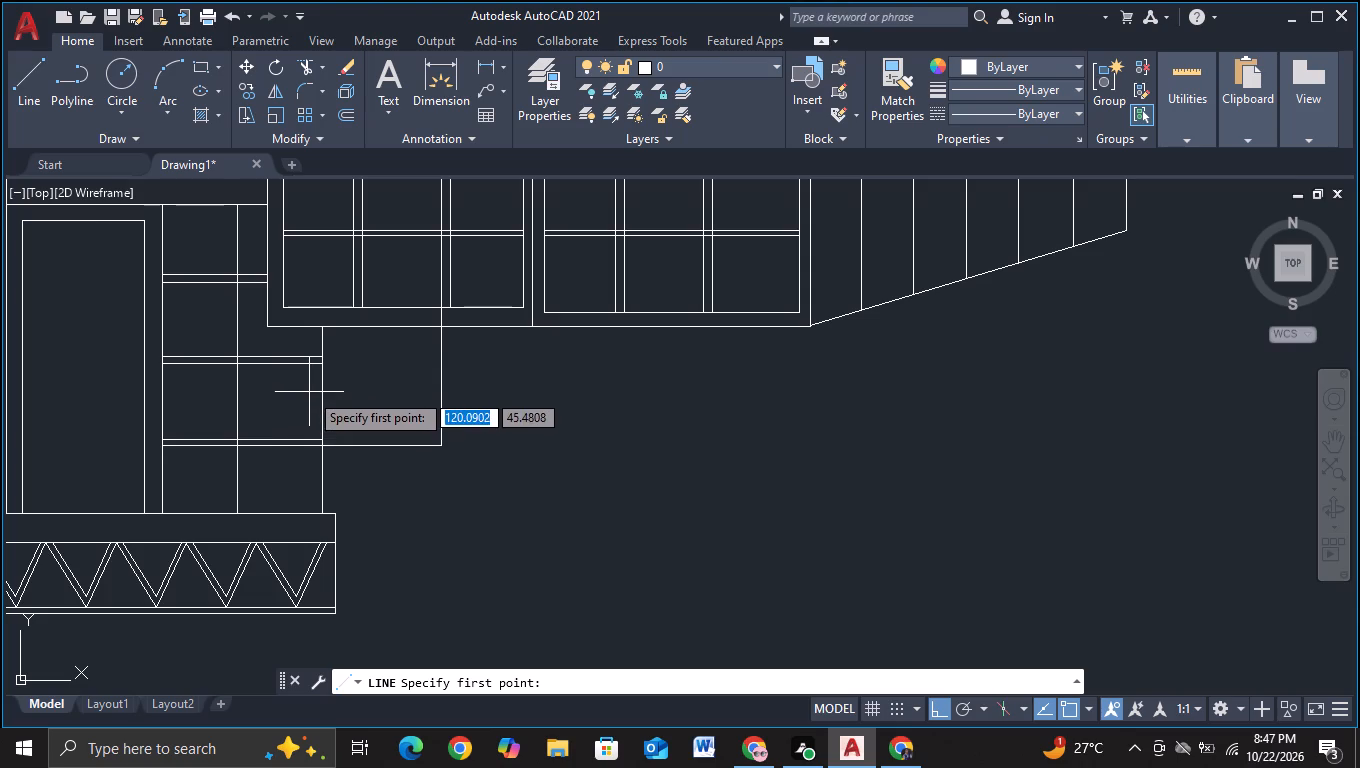
{"action": "left_click", "coordinate": [308, 394]}
{"action": "left_click", "coordinate": [501, 380]}
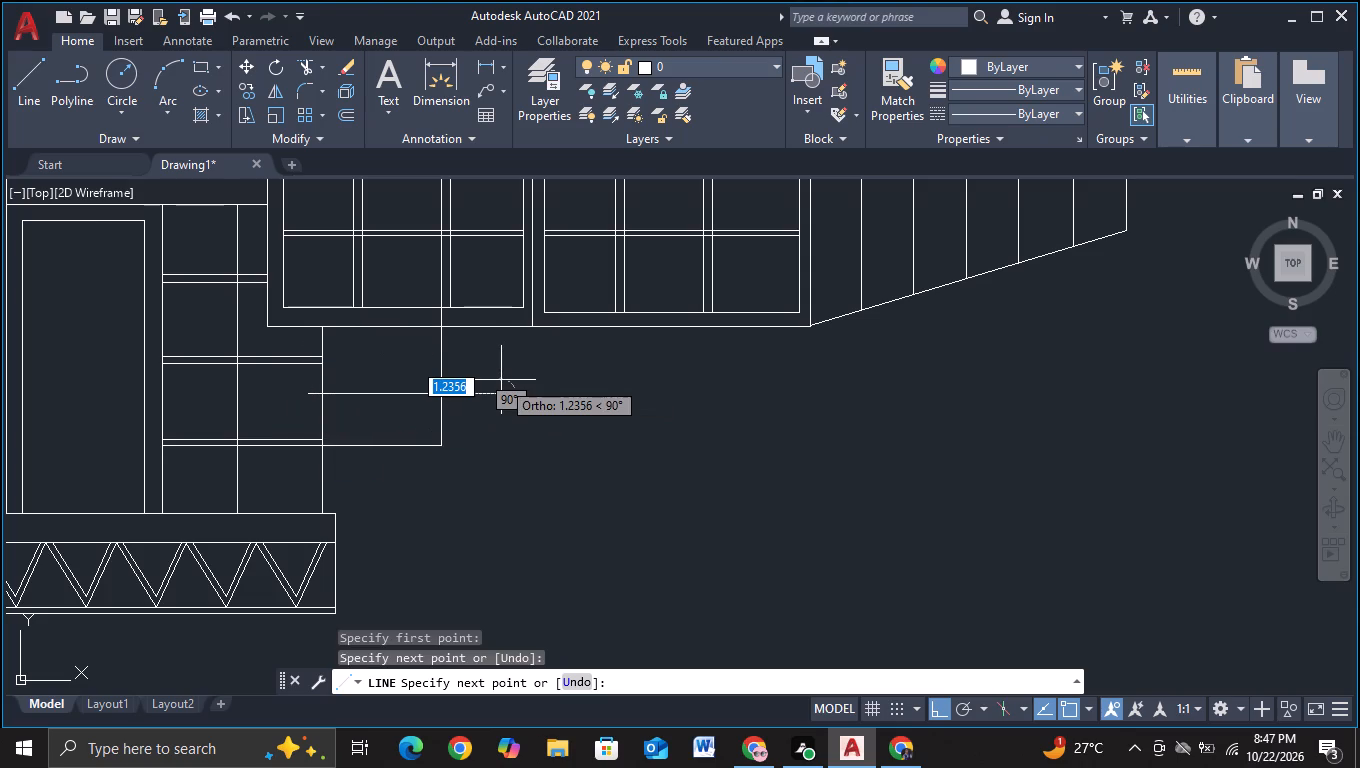
{"action": "key", "text": "Escape"}
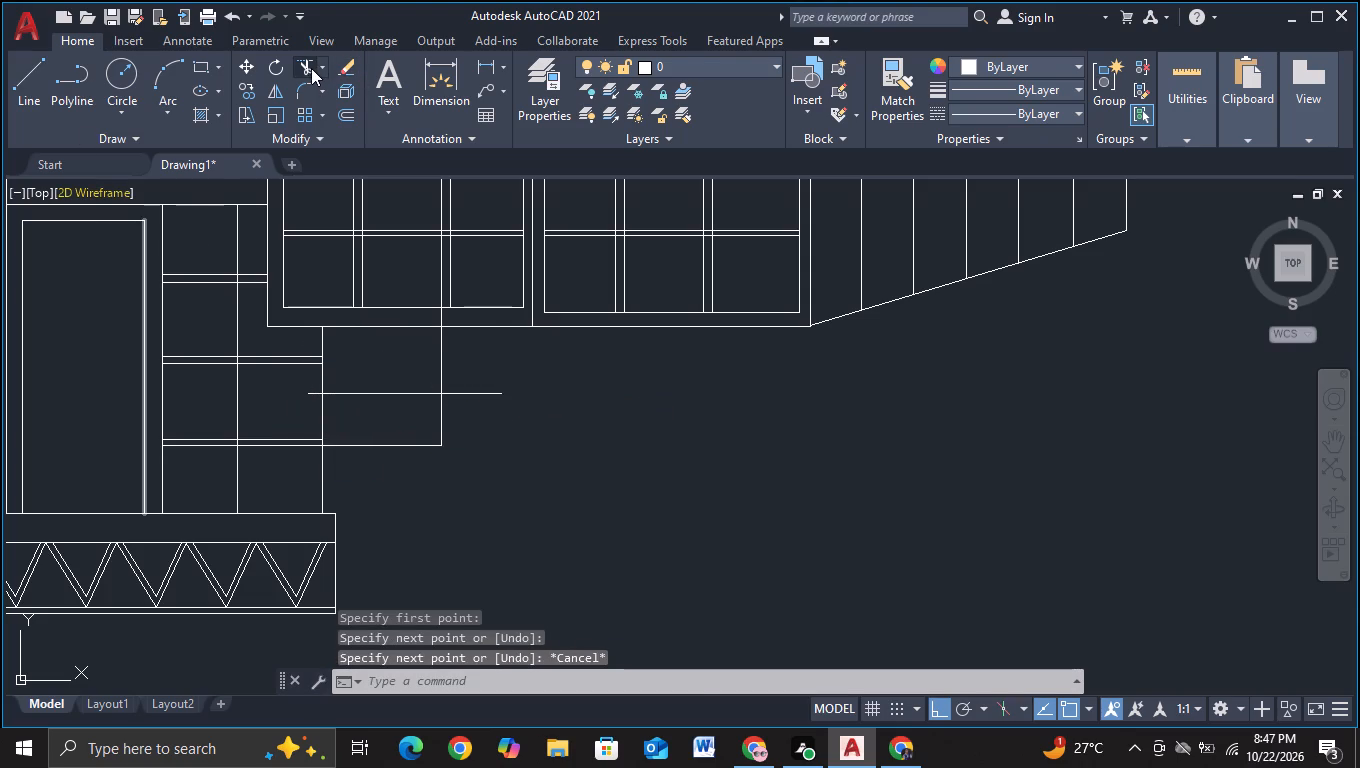
Trim both overshooting ends of the horizontal line back to the small box's sides.
{"action": "left_click", "coordinate": [310, 67]}
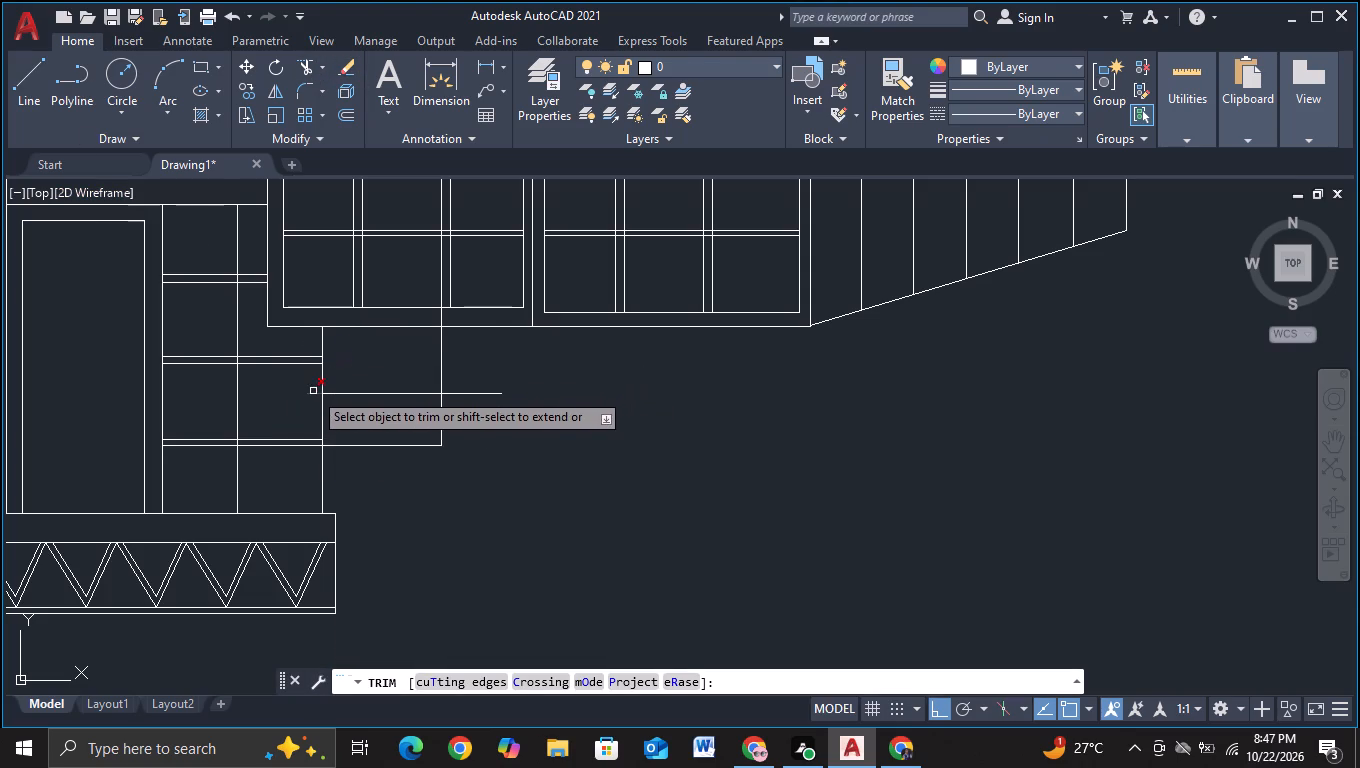
{"action": "left_click", "coordinate": [313, 391]}
{"action": "left_click_drag", "start_coordinate": [467, 368], "coordinate": [476, 423]}
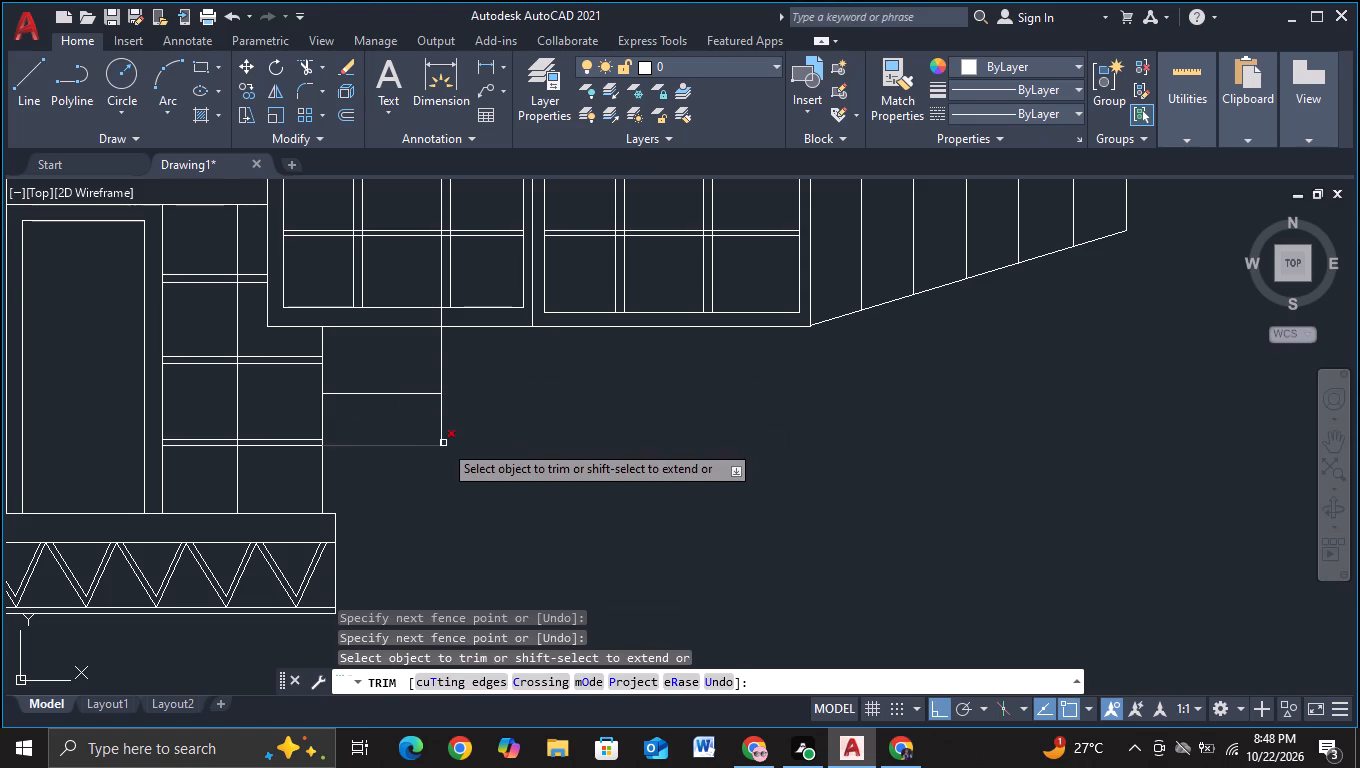
{"action": "key", "text": "Escape"}
Draw a horizontal line about 43.16 units long from the grid column's base on the truss band to directly below the right-hand block's front corner.
{"action": "scroll", "coordinate": [406, 494], "scroll_direction": "down", "scroll_amount": 1}
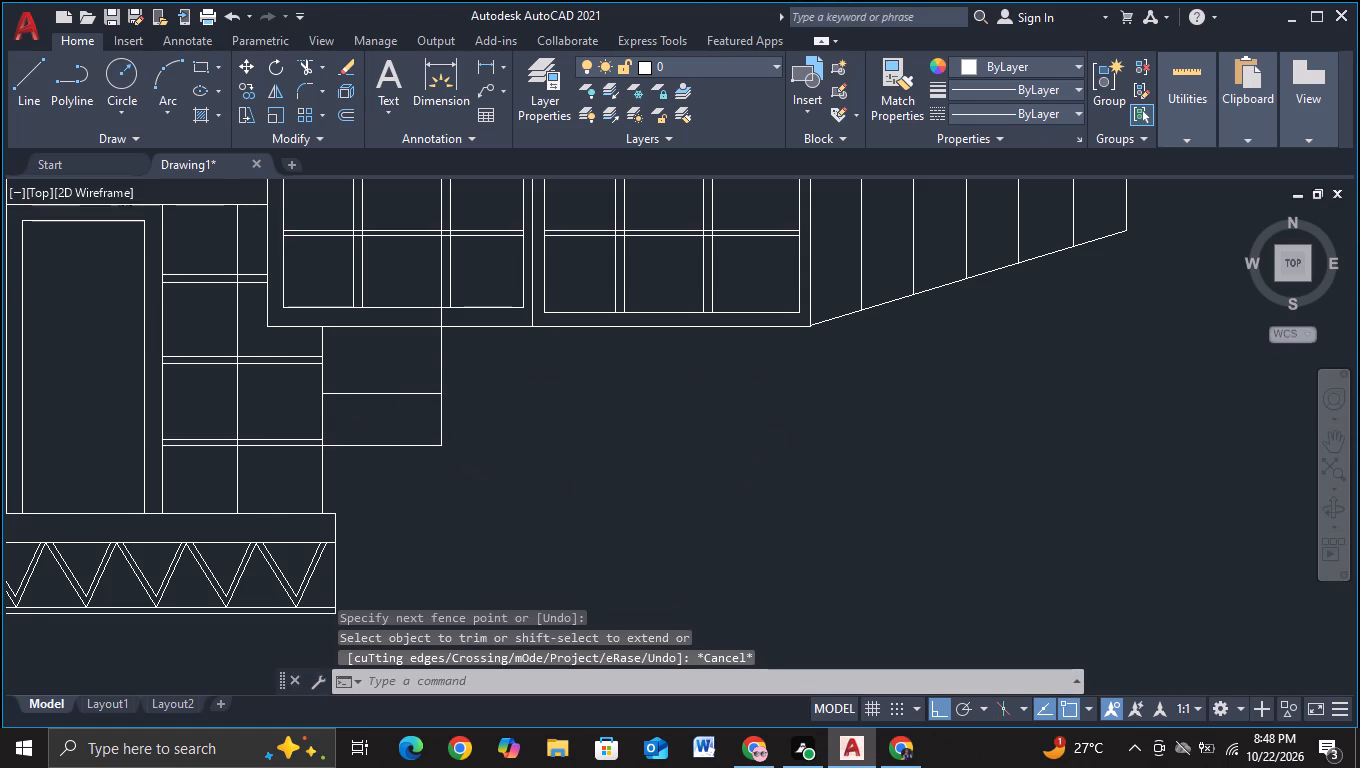
{"action": "left_click", "coordinate": [30, 115]}
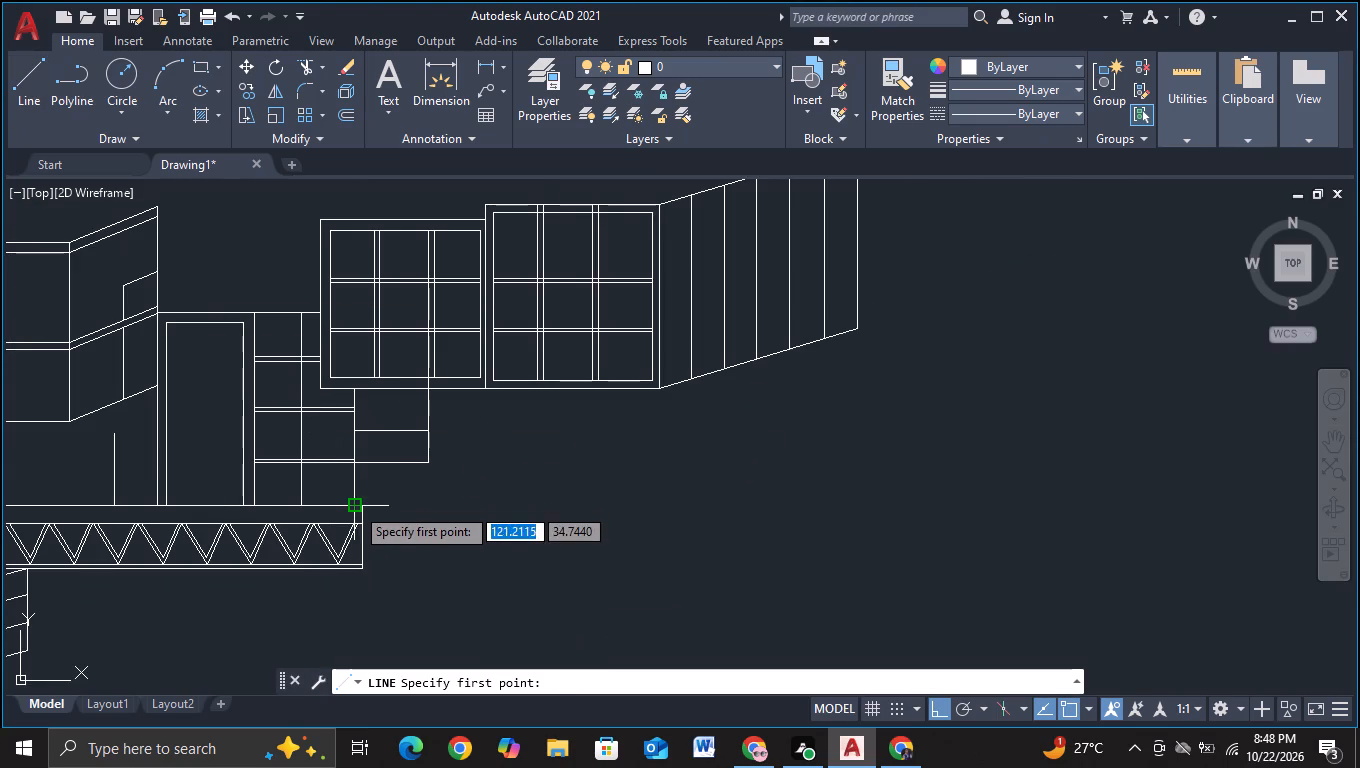
{"action": "left_click", "coordinate": [355, 506]}
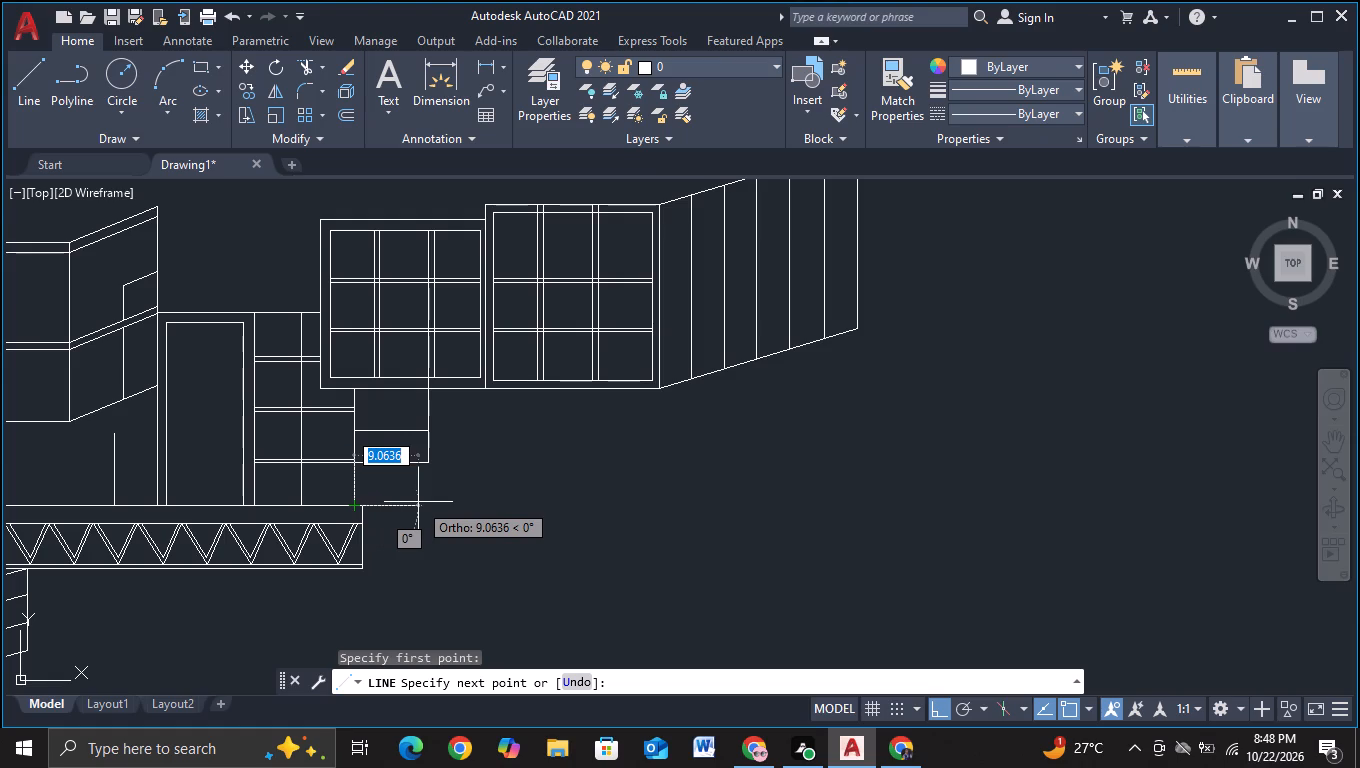
{"action": "left_click", "coordinate": [658, 506]}
{"action": "key", "text": "Escape"}
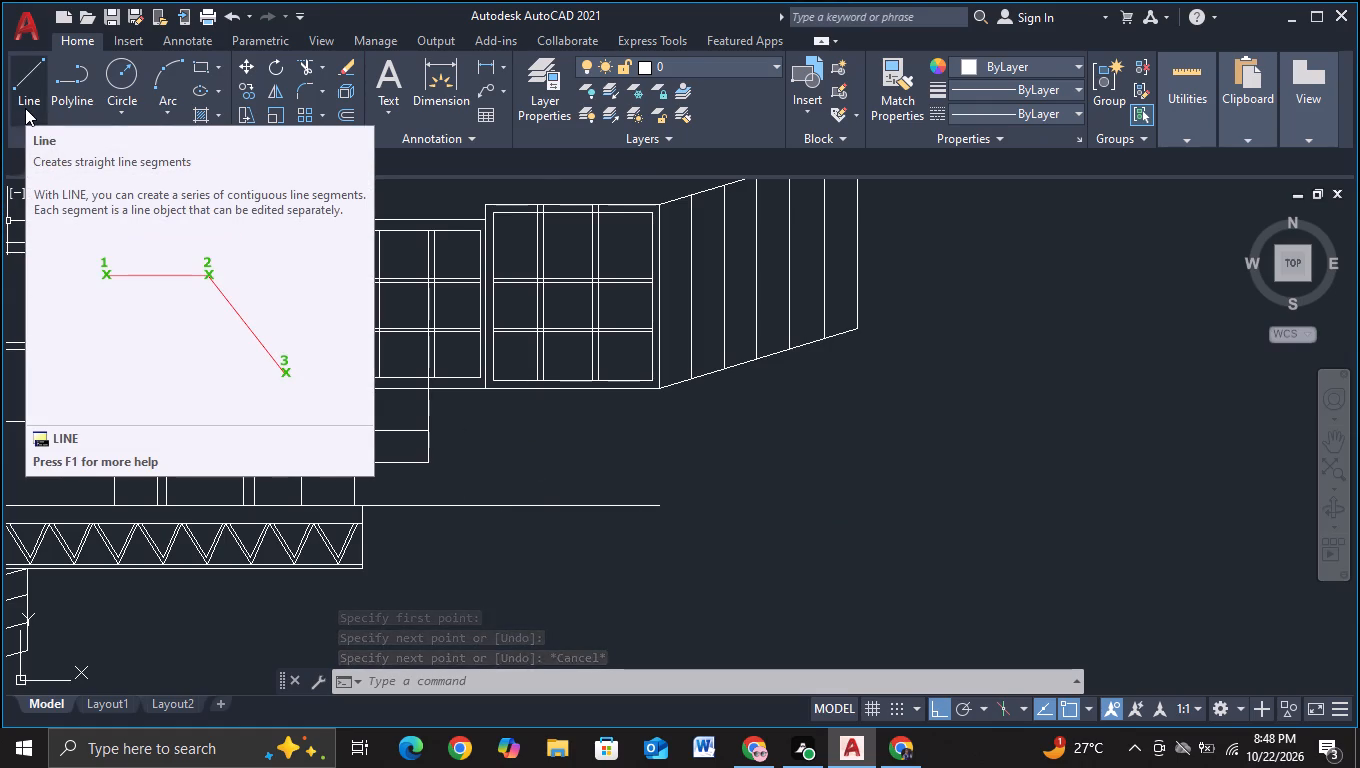
Draw a line about 32.66 units right from the small box's lower outer corner, then up to the right-hand block's lower front corner.
{"action": "left_click", "coordinate": [25, 108]}
{"action": "middle_click_drag", "start_coordinate": [480, 451], "coordinate": [475, 375]}
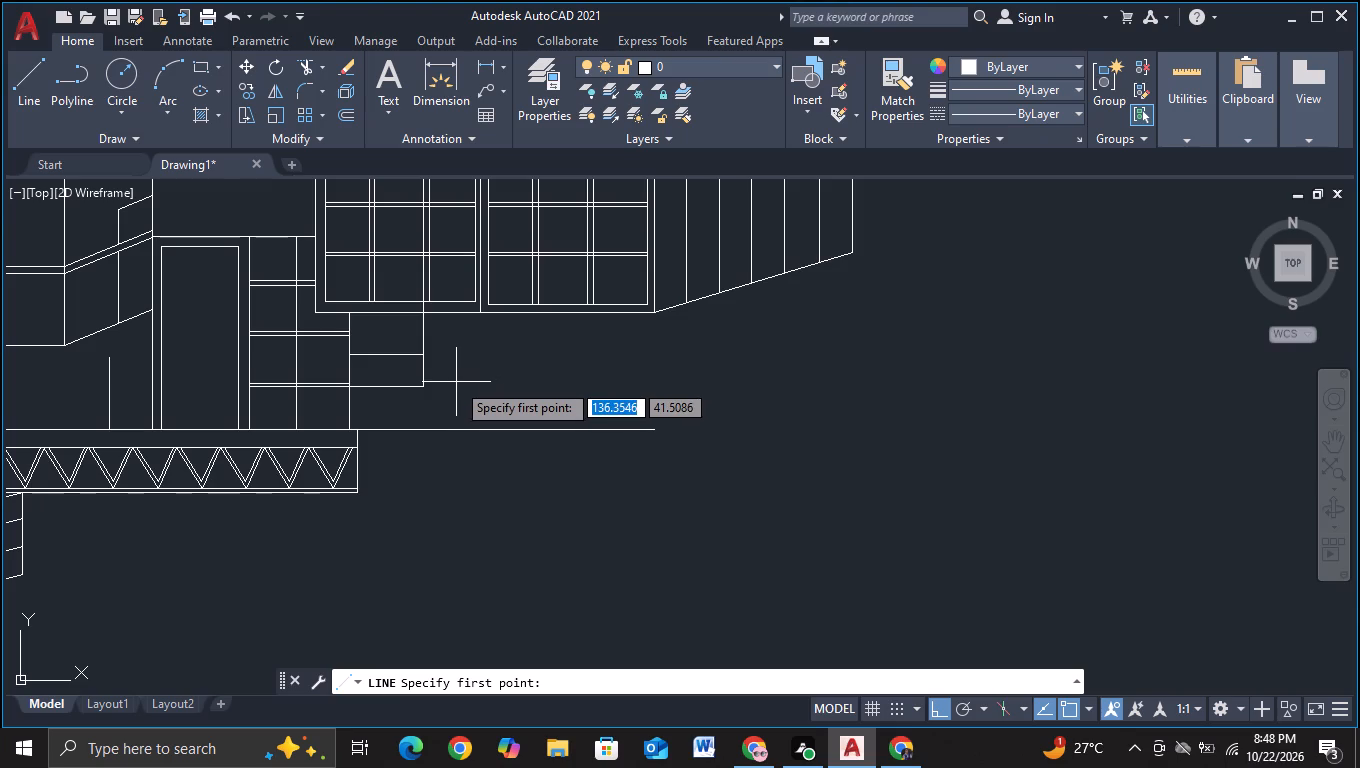
{"action": "left_click", "coordinate": [419, 389]}
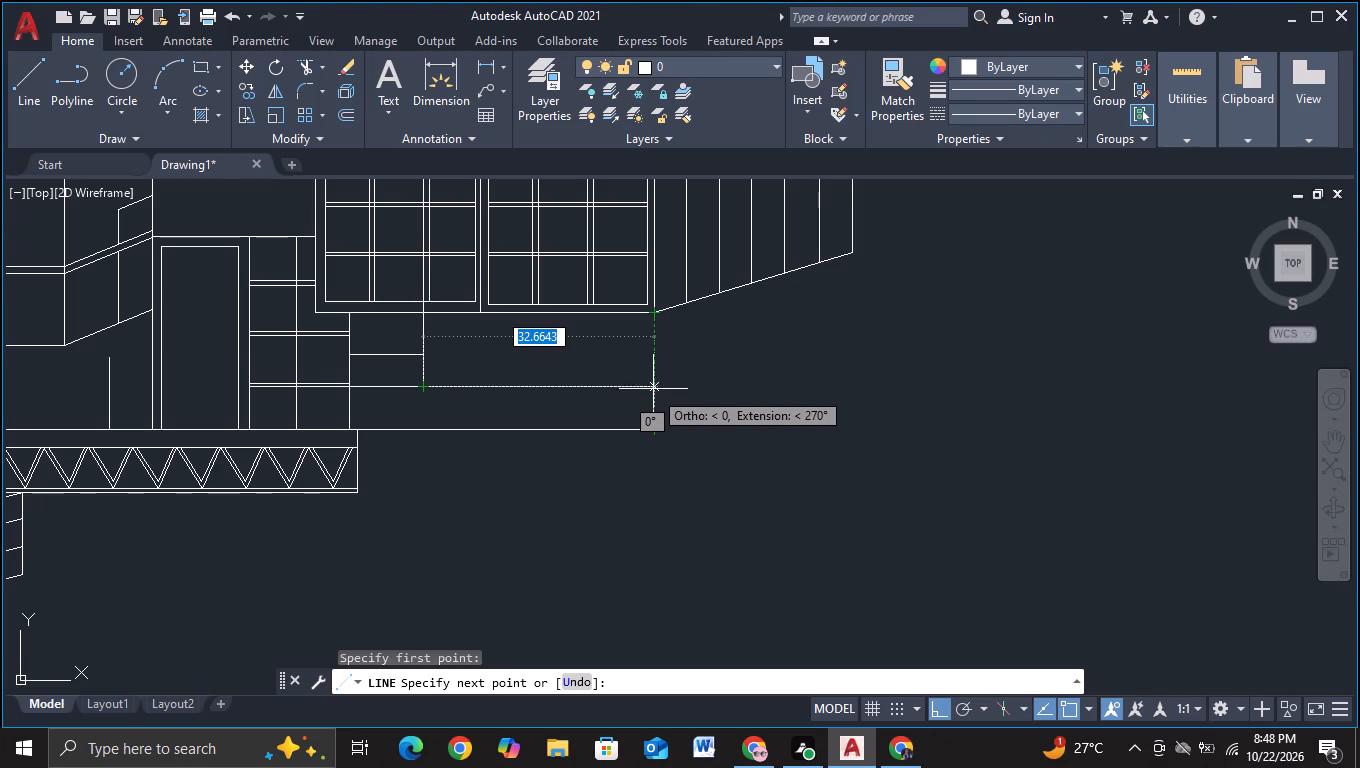
{"action": "left_click", "coordinate": [653, 388]}
{"action": "left_click", "coordinate": [650, 321]}
{"action": "key", "text": "Escape"}
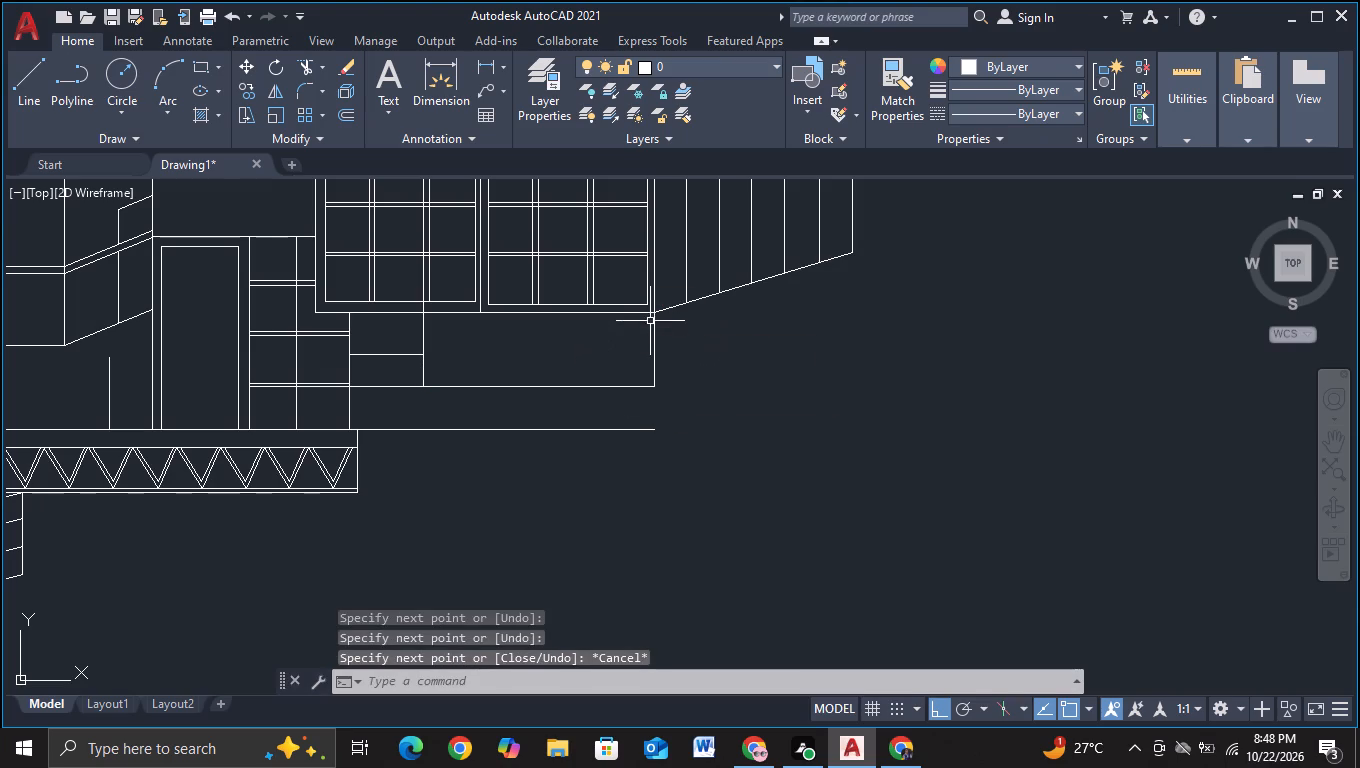
Draw a vertical line across the narrow strip above the base line, below the small box's middle, overshooting both strip edges.
{"action": "middle_click_drag", "start_coordinate": [564, 492], "coordinate": [572, 435]}
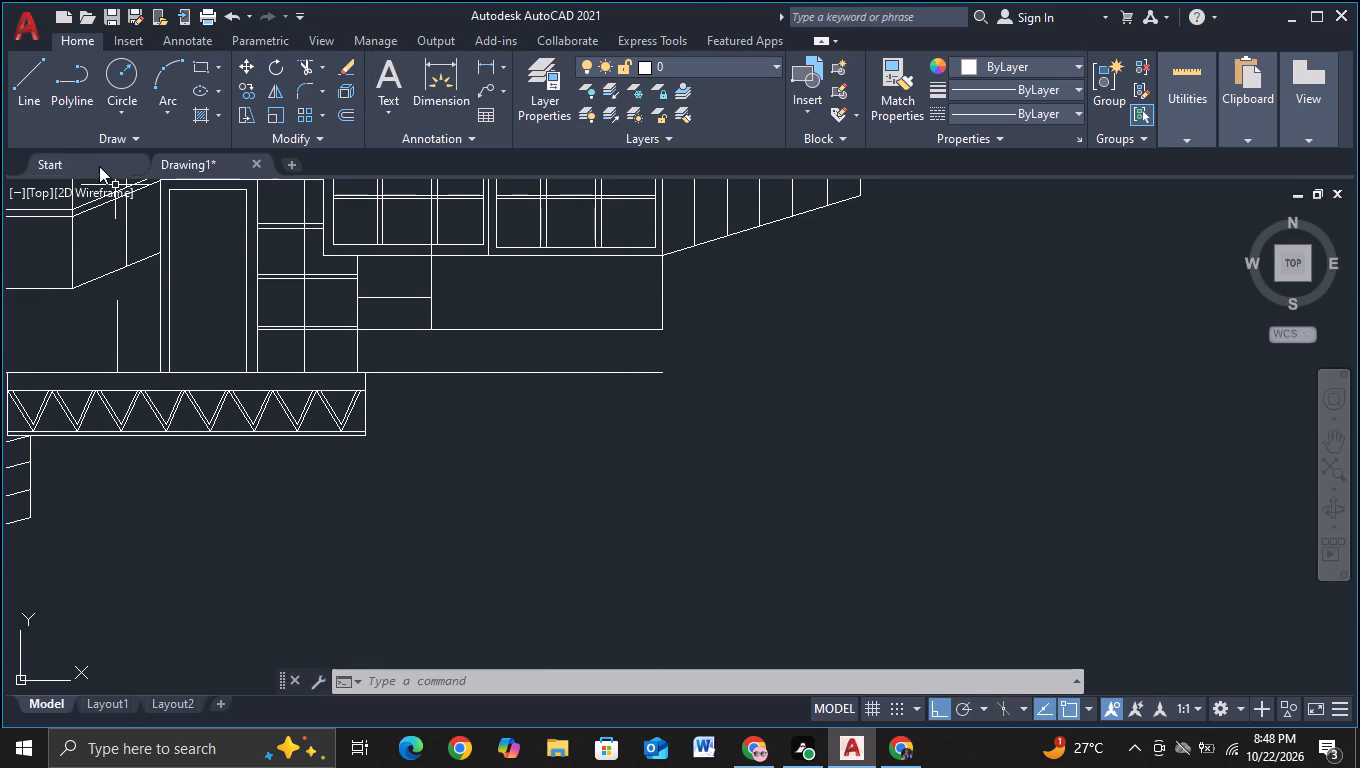
{"action": "left_click", "coordinate": [38, 107]}
{"action": "middle_click_drag", "start_coordinate": [439, 444], "coordinate": [480, 564]}
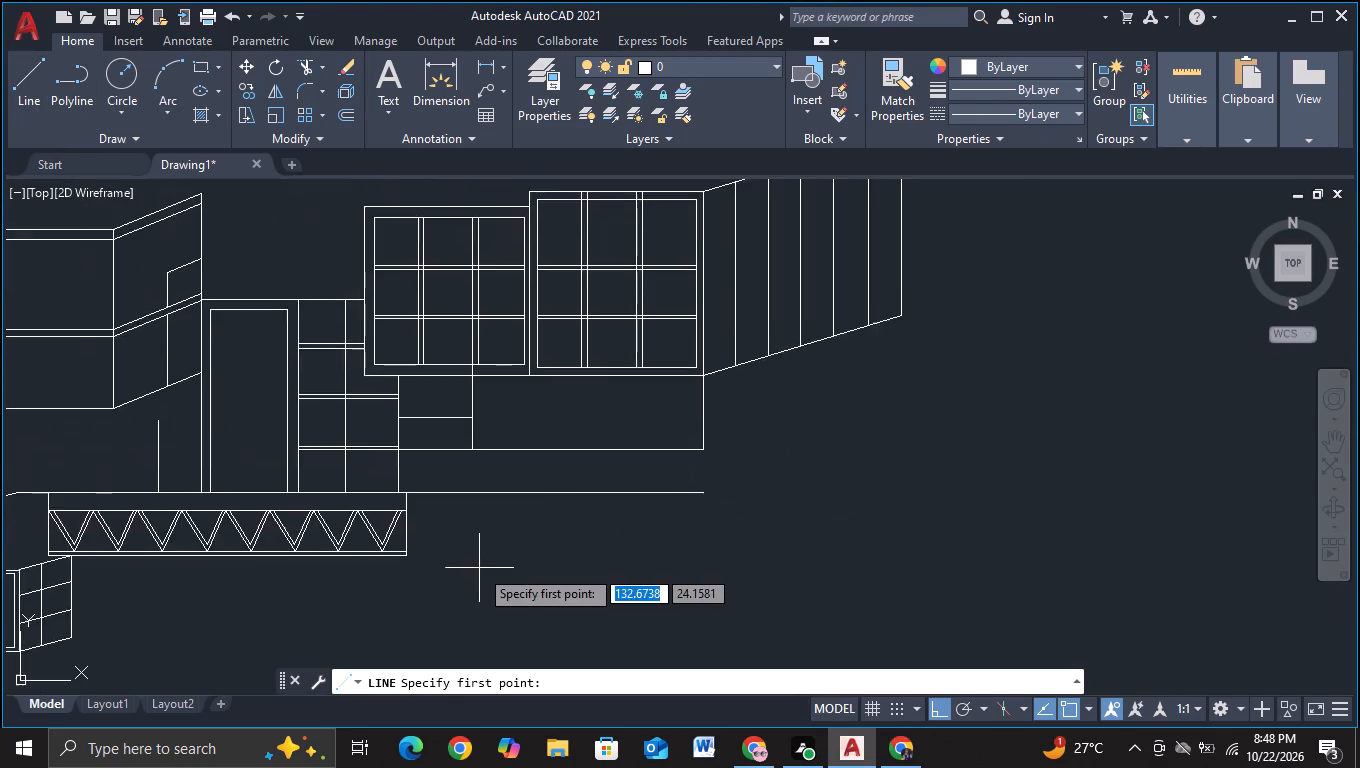
{"action": "scroll", "coordinate": [479, 568], "scroll_direction": "up", "scroll_amount": 2}
{"action": "middle_click_drag", "start_coordinate": [450, 544], "coordinate": [499, 630]}
{"action": "left_click", "coordinate": [407, 484]}
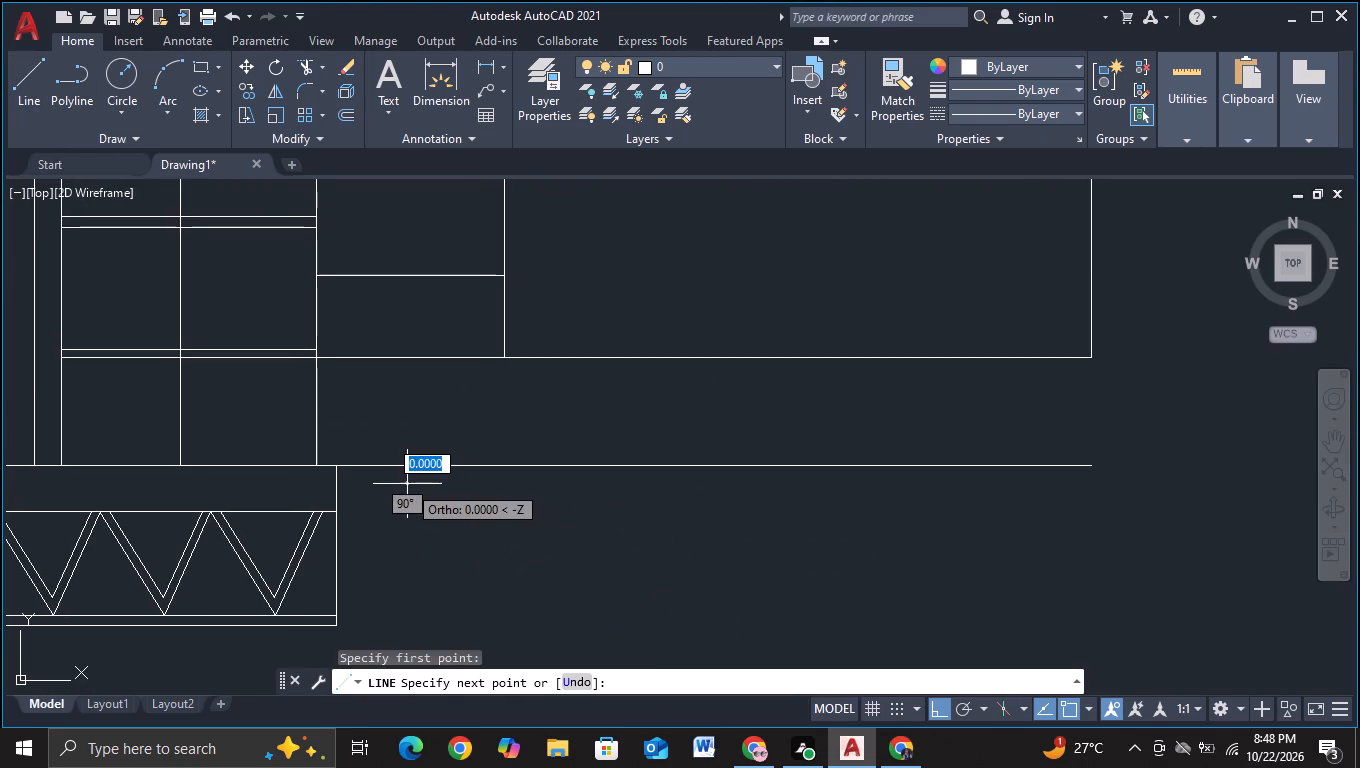
{"action": "left_click", "coordinate": [400, 319]}
{"action": "key", "text": "Escape"}
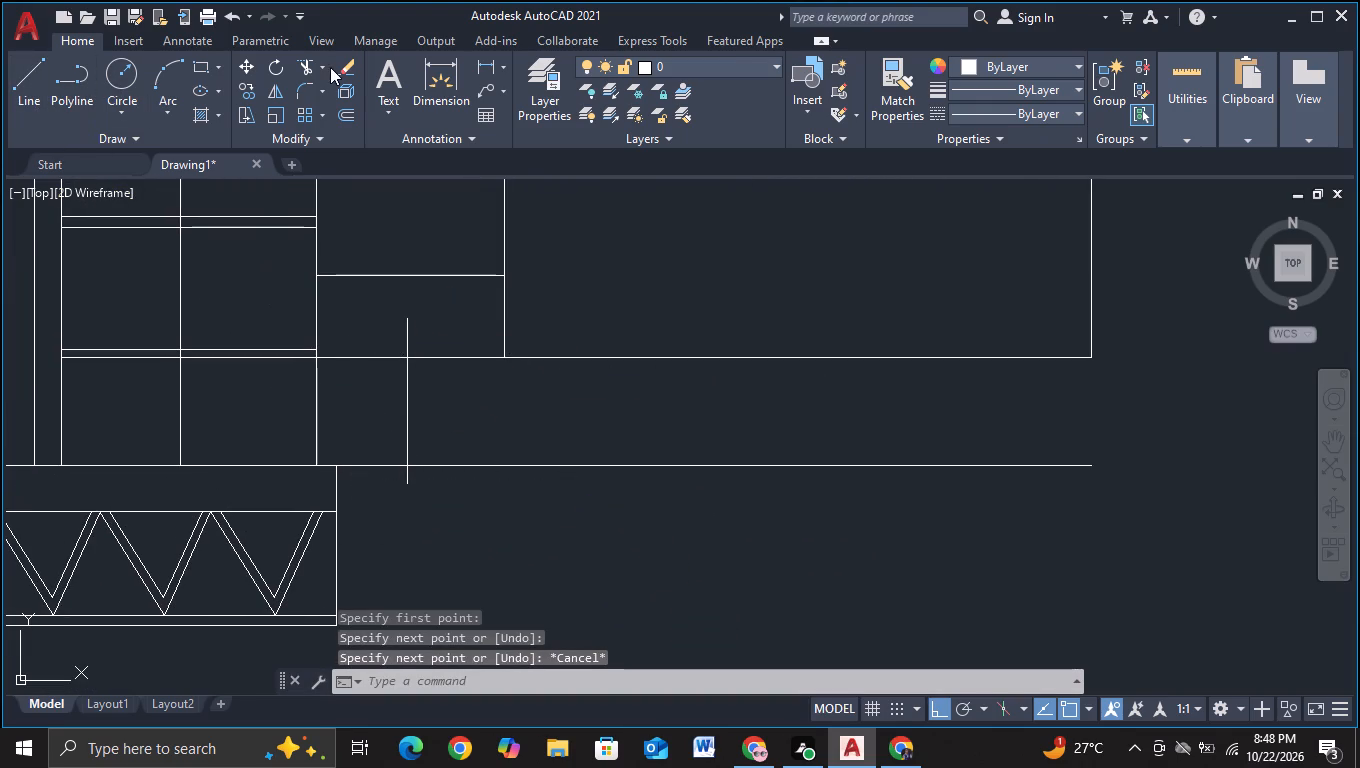
Trim both overshooting ends of the vertical line back to the strip's upper and lower edges.
{"action": "left_click", "coordinate": [306, 69]}
{"action": "left_click_drag", "start_coordinate": [397, 335], "coordinate": [453, 333]}
{"action": "left_click_drag", "start_coordinate": [391, 482], "coordinate": [429, 476]}
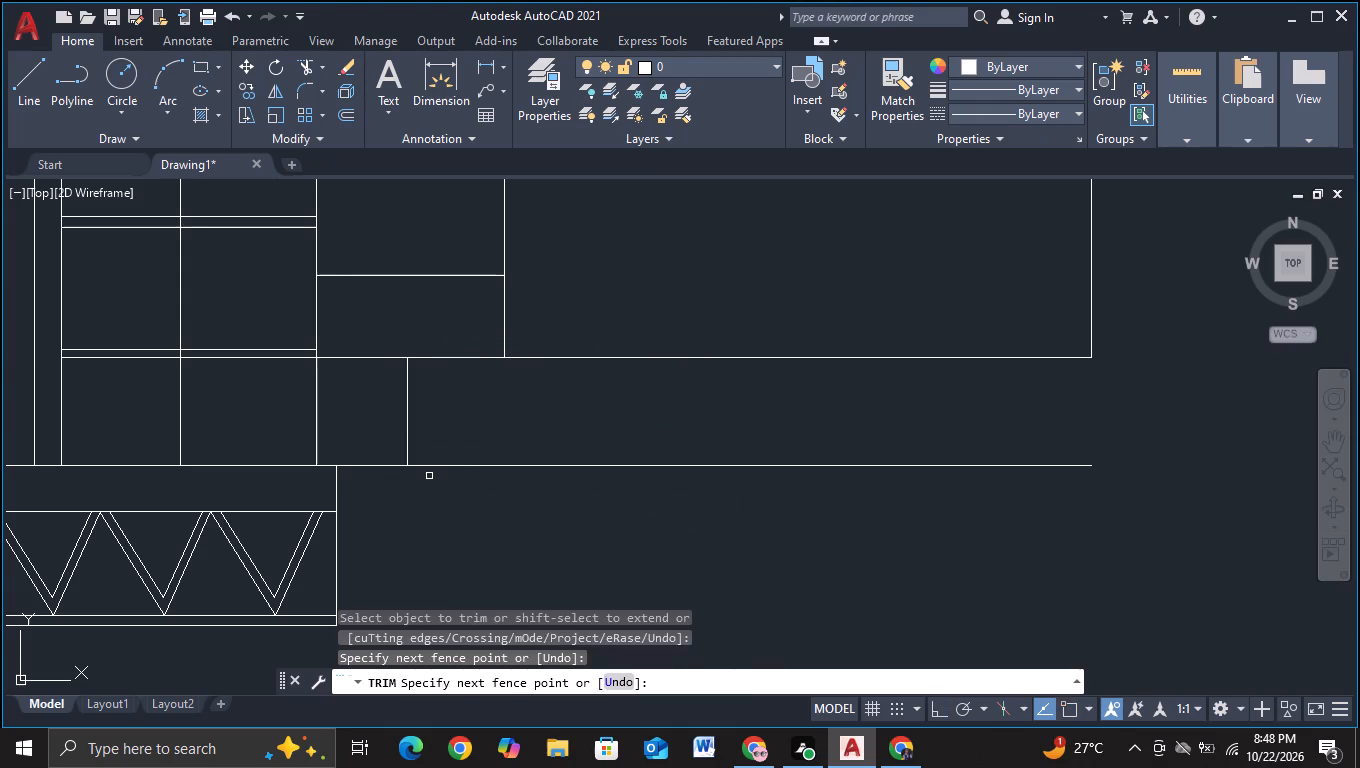
{"action": "key", "text": "Escape"}
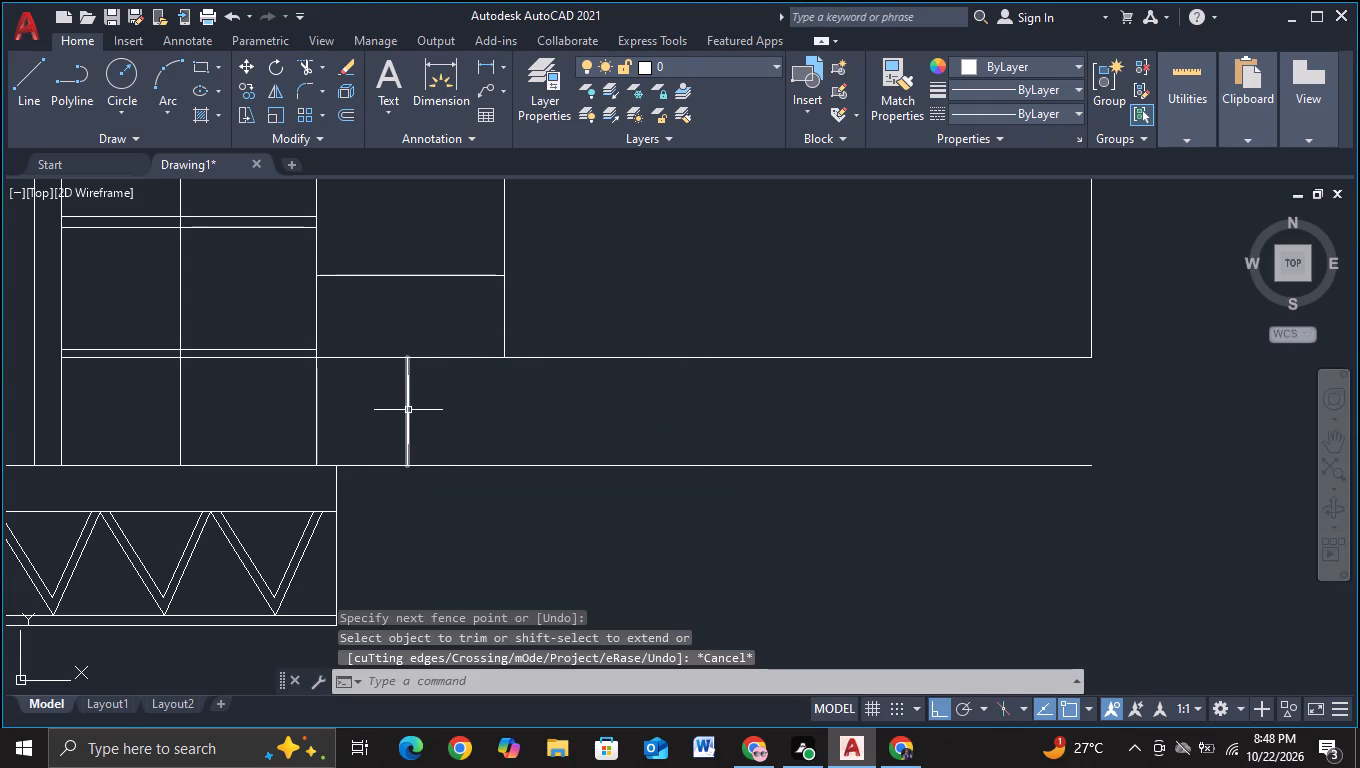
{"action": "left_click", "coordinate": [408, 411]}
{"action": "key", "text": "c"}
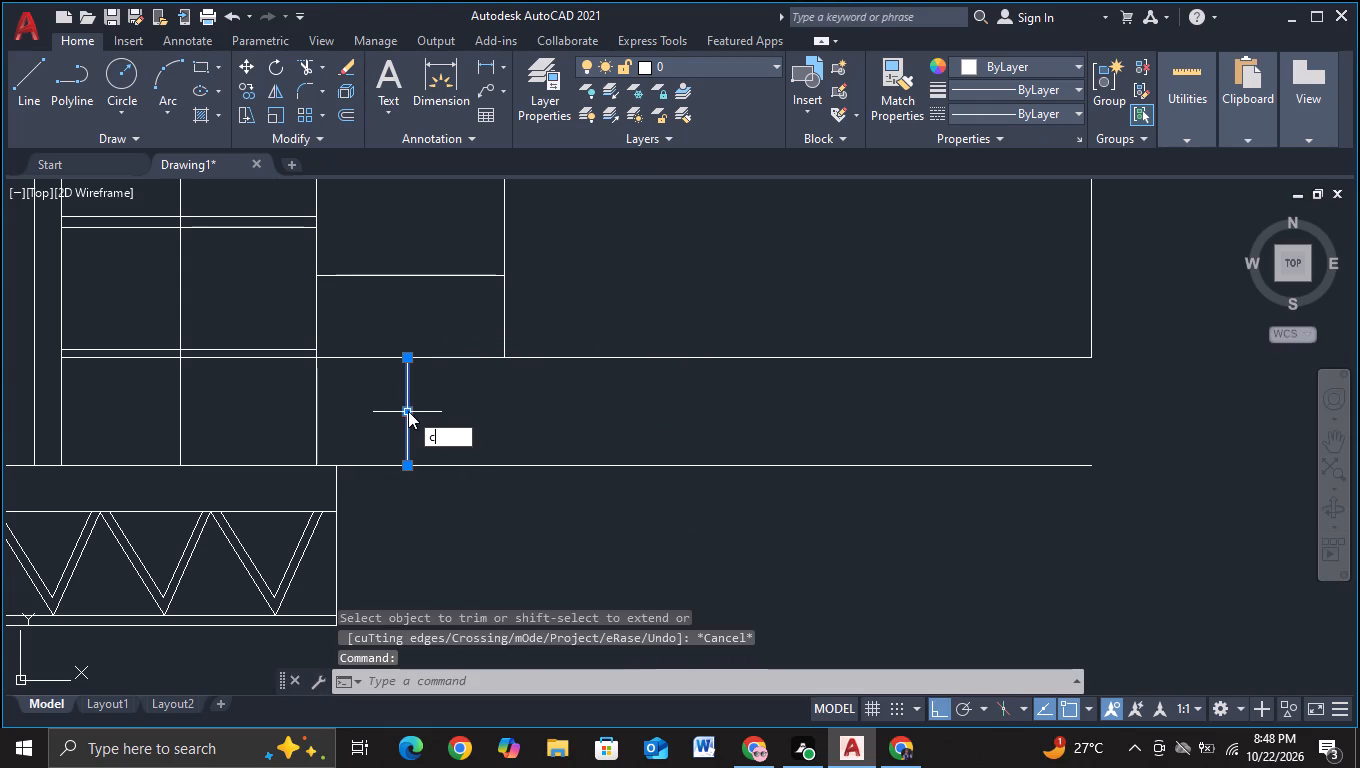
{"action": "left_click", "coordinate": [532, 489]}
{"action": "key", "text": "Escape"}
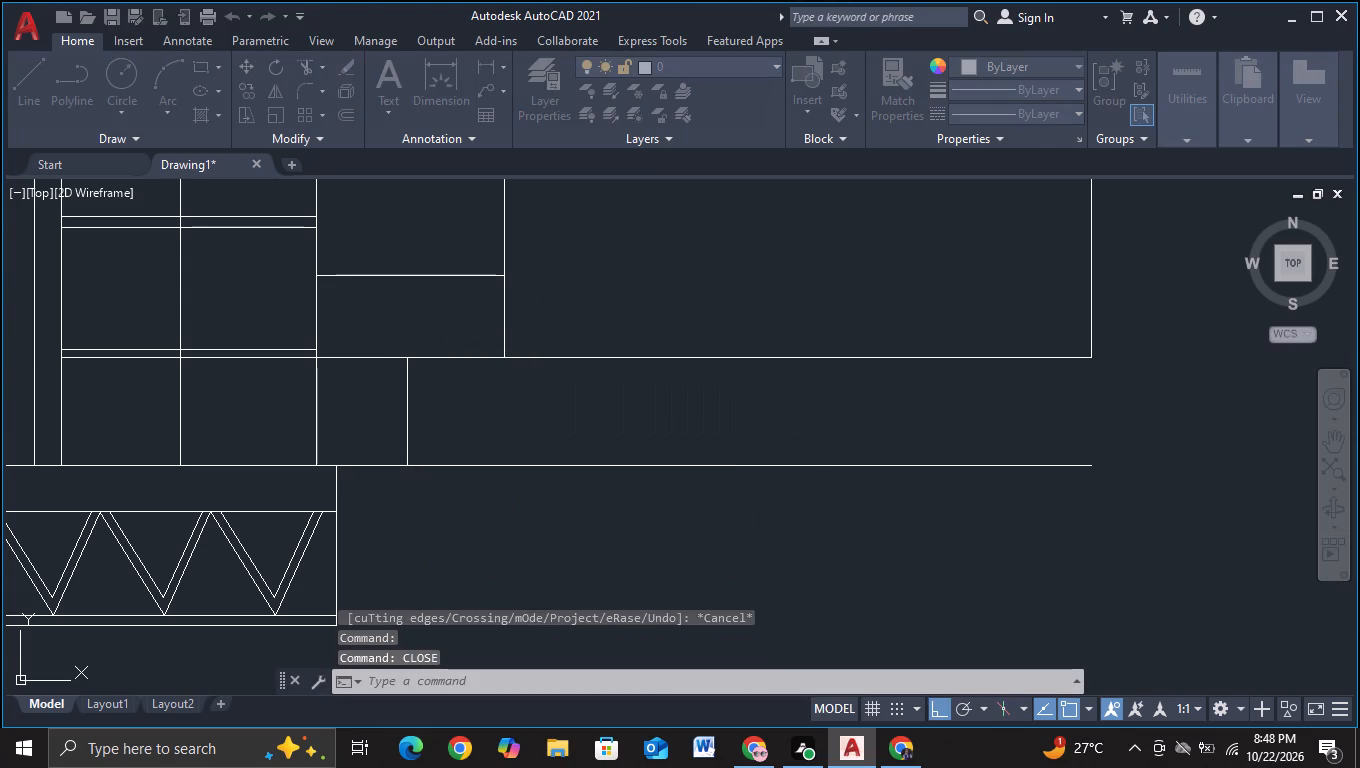
Copy the strip's vertical line ten times to the right, about 4 units apart, with the last copy closing the strip's far end.
{"action": "left_click", "coordinate": [408, 411]}
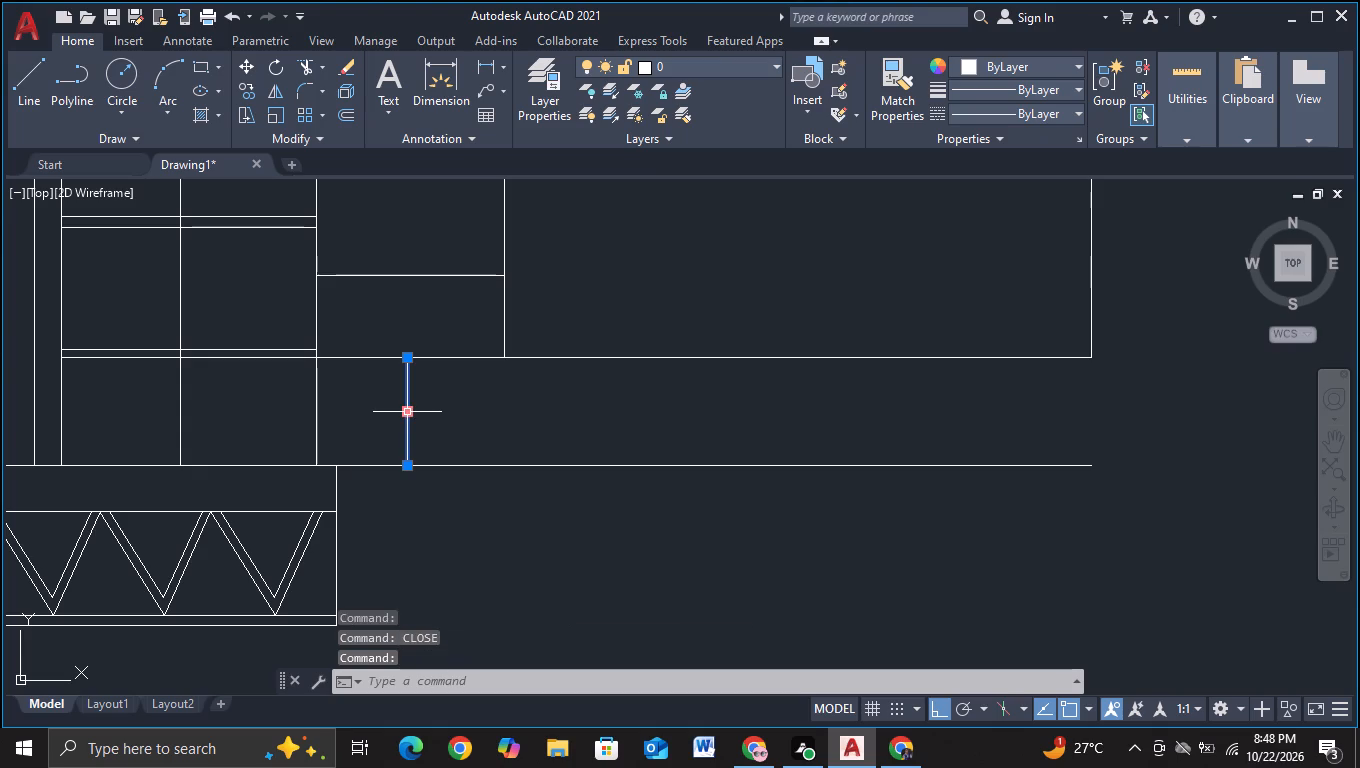
{"action": "key", "text": "c"}
{"action": "left_click", "coordinate": [498, 466]}
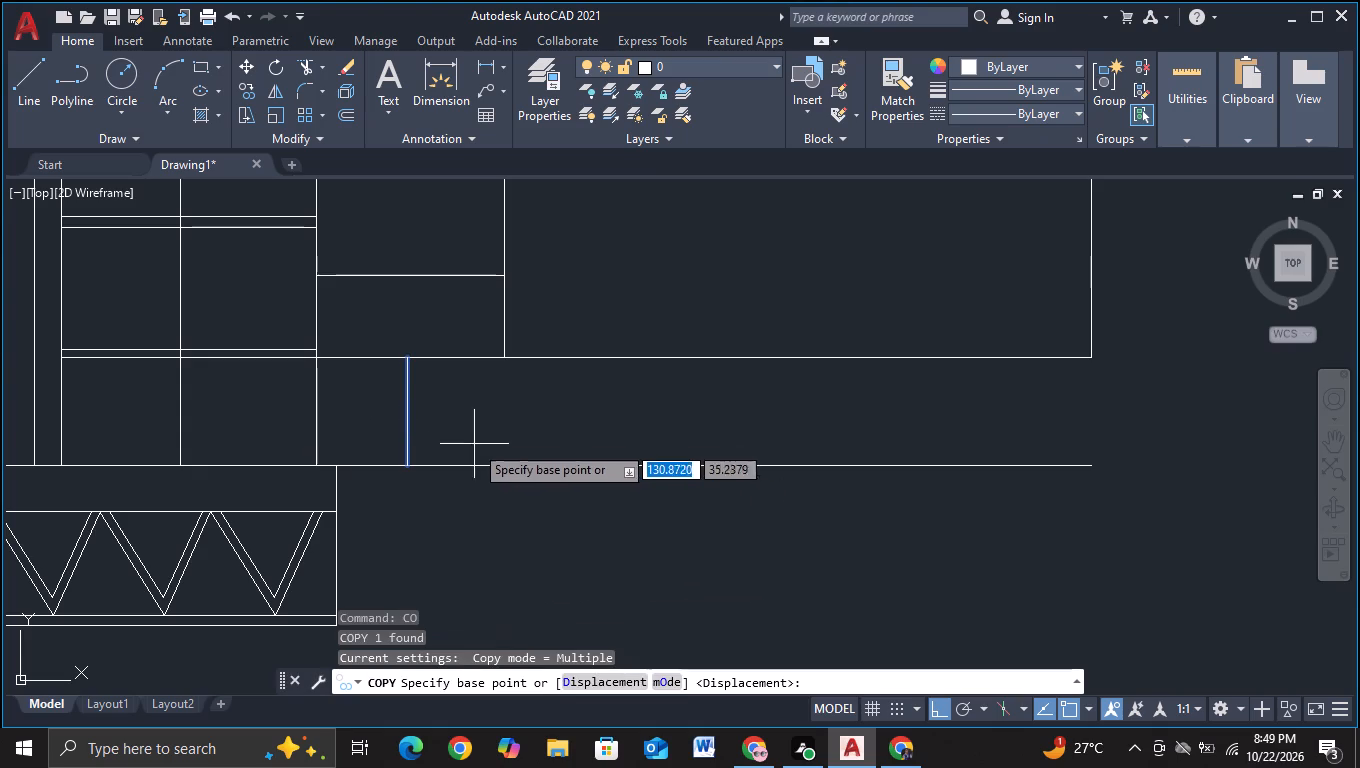
{"action": "left_click", "coordinate": [419, 416]}
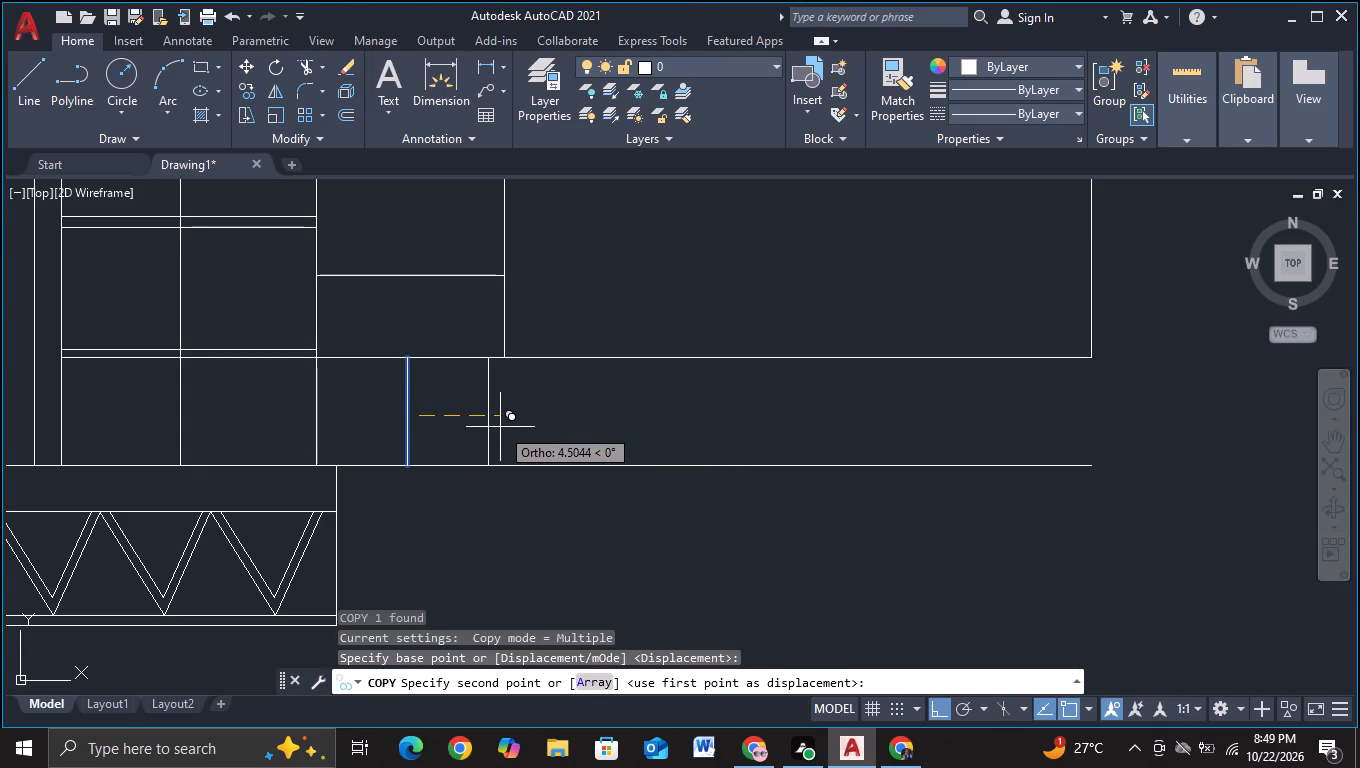
{"action": "left_click", "coordinate": [499, 427]}
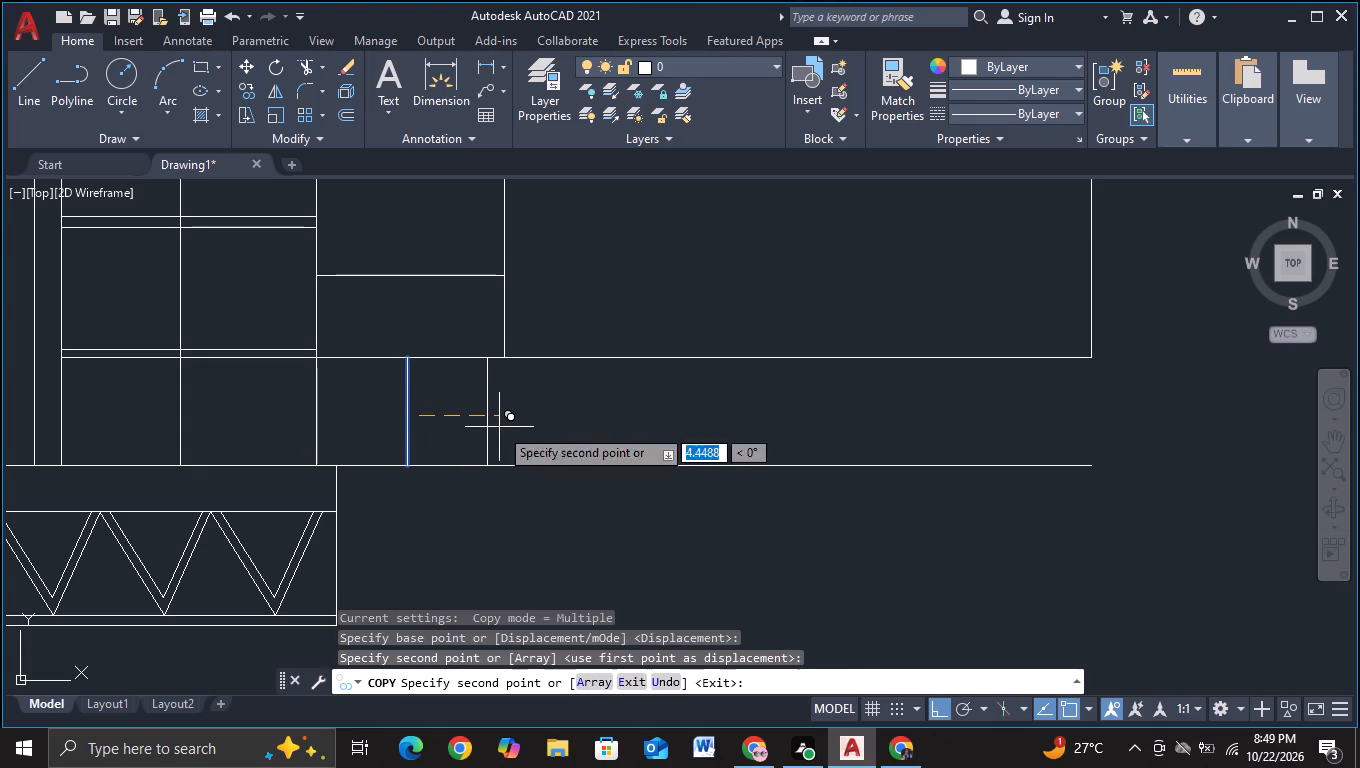
{"action": "left_click", "coordinate": [565, 429]}
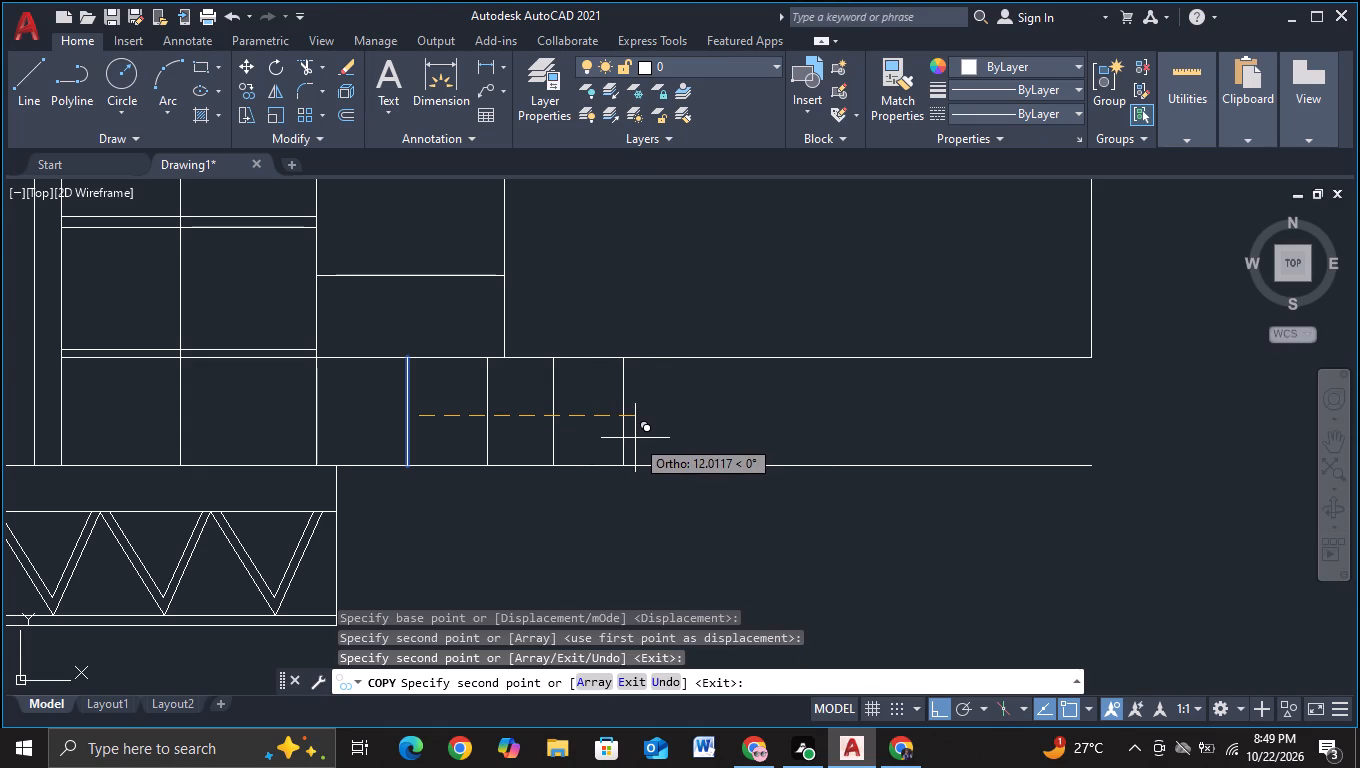
{"action": "left_click", "coordinate": [631, 439]}
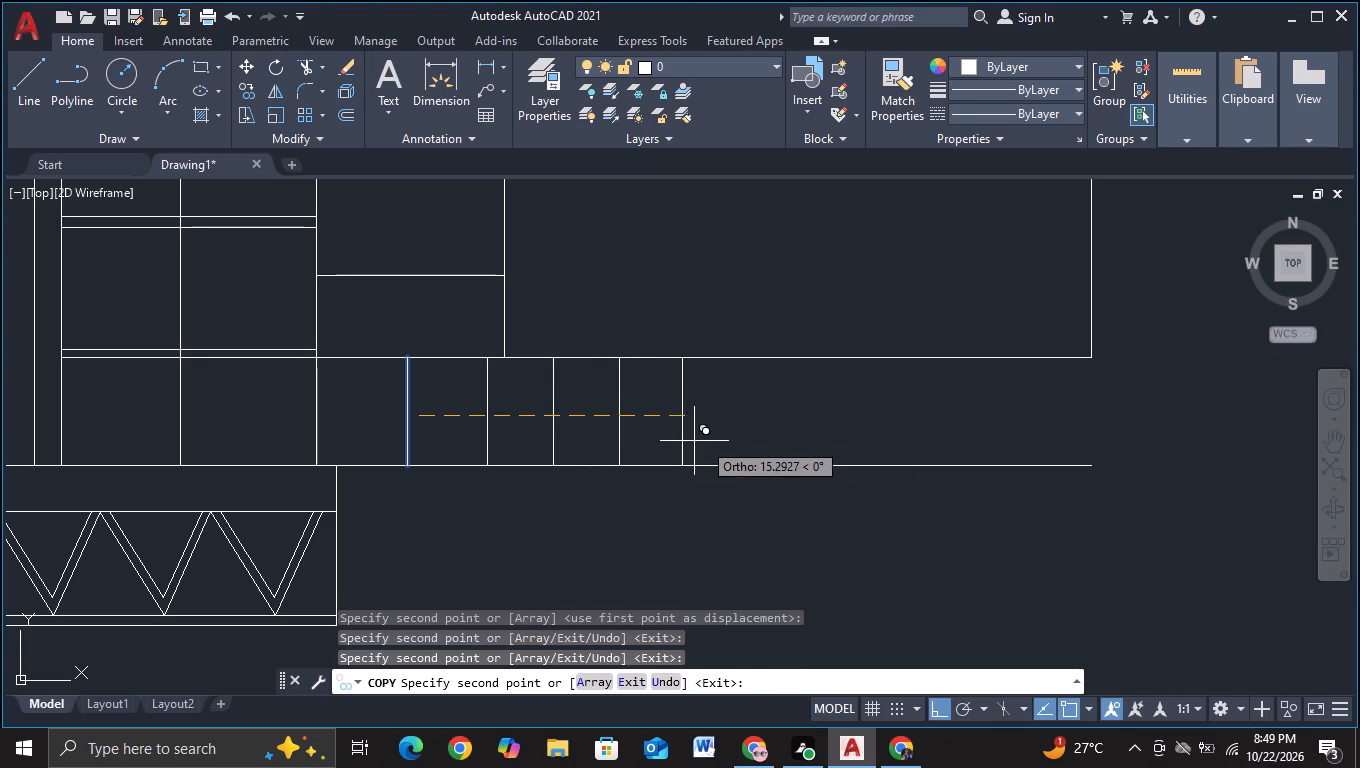
{"action": "left_click", "coordinate": [700, 443]}
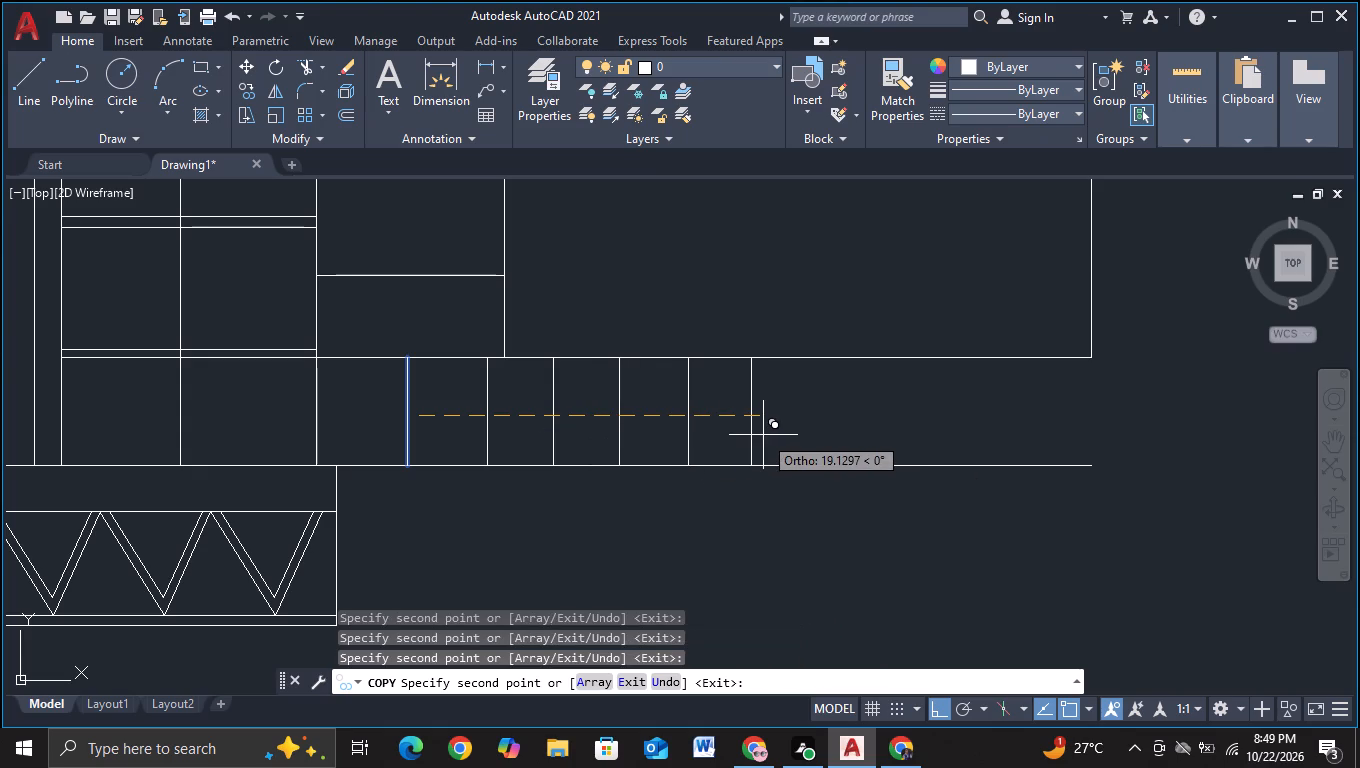
{"action": "left_click", "coordinate": [764, 435]}
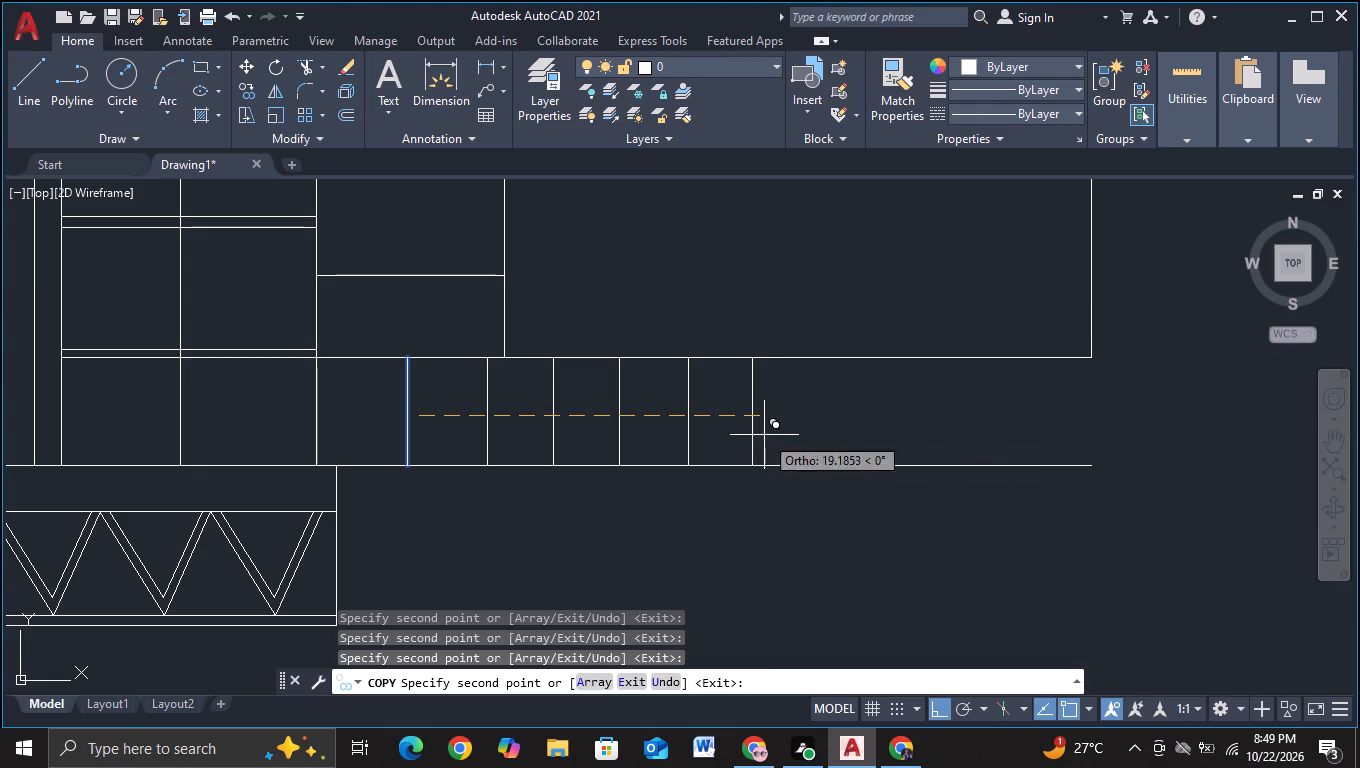
{"action": "left_click", "coordinate": [835, 438]}
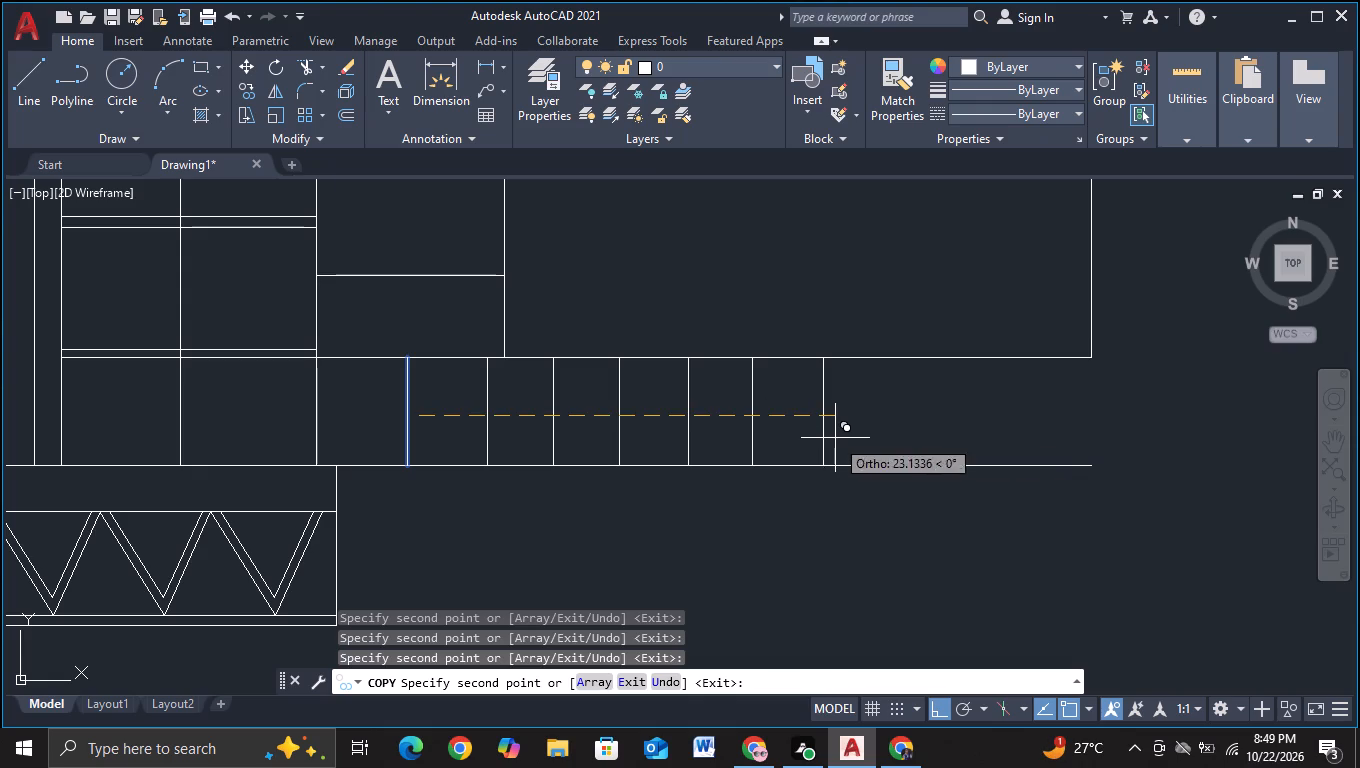
{"action": "left_click", "coordinate": [904, 448]}
{"action": "left_click", "coordinate": [976, 438]}
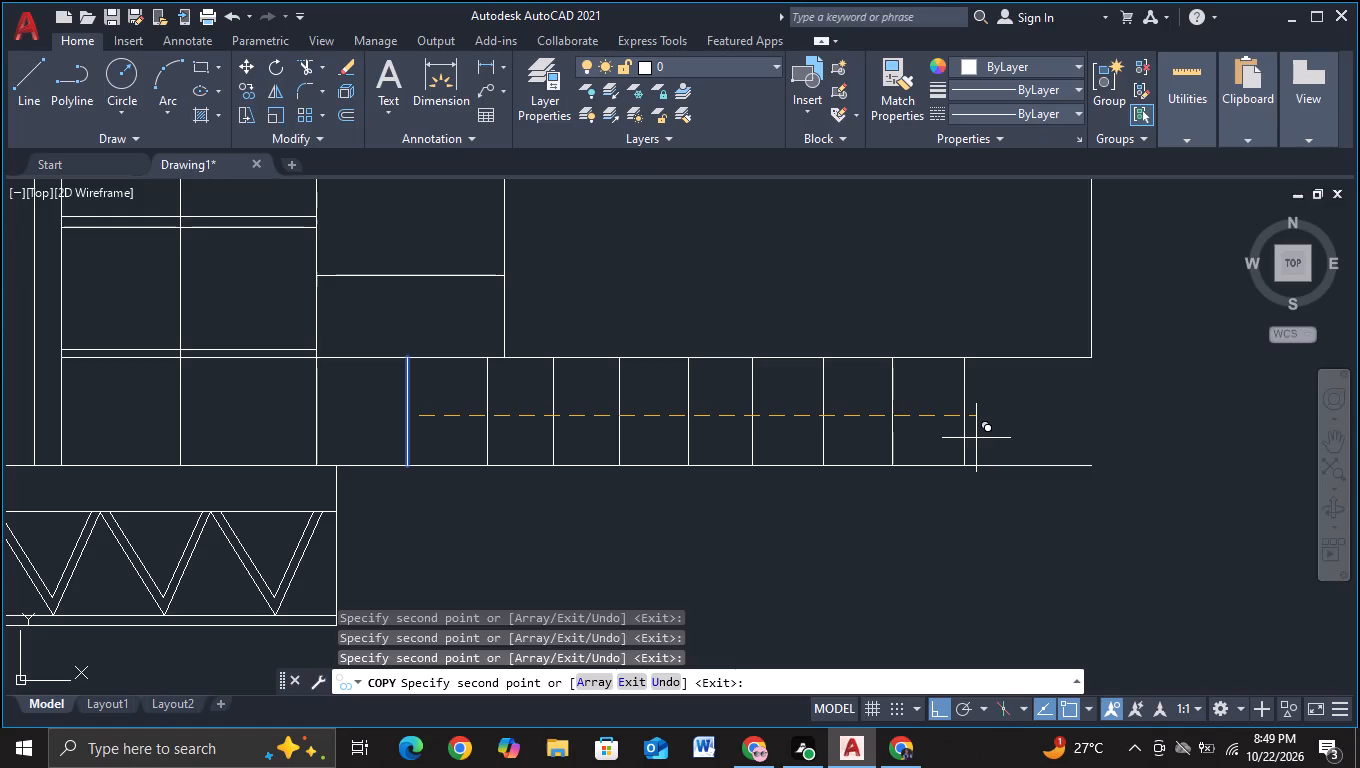
{"action": "left_click", "coordinate": [1045, 444]}
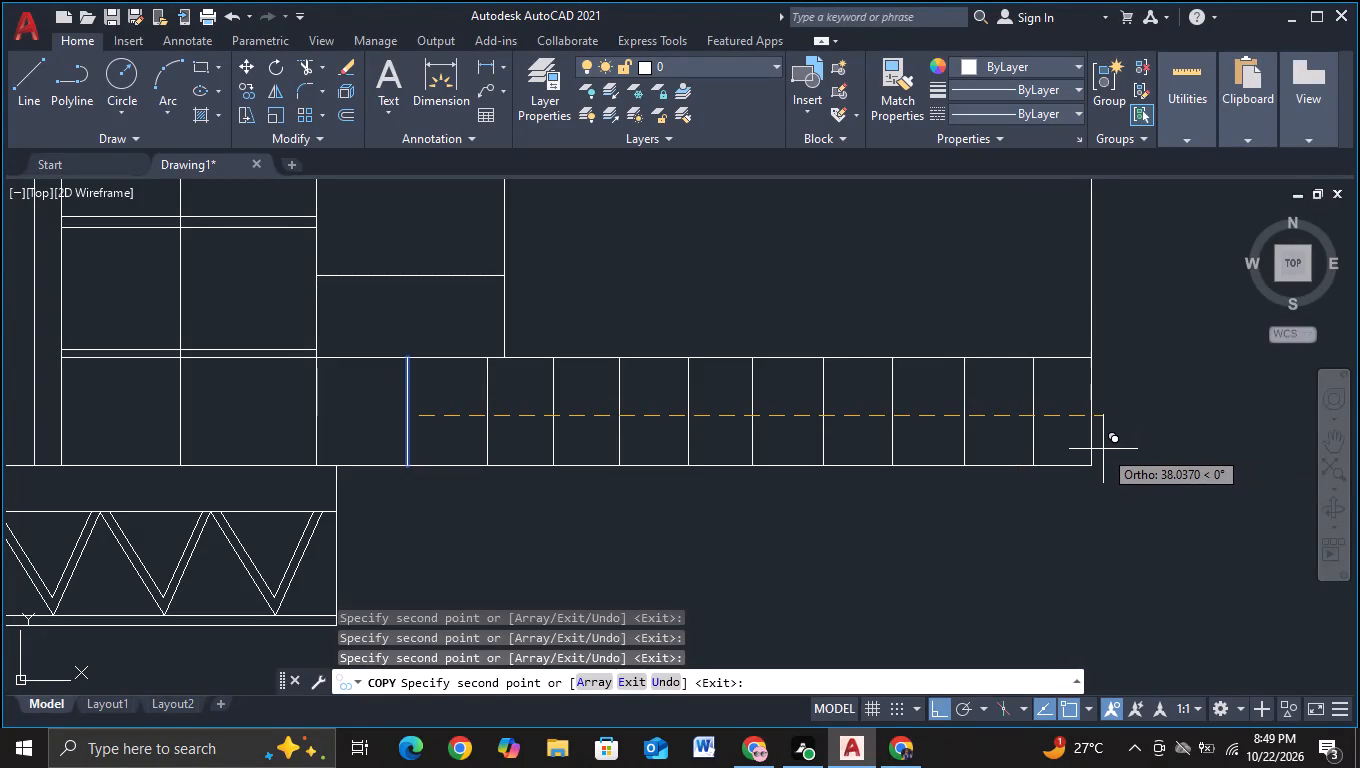
{"action": "left_click", "coordinate": [1103, 449]}
{"action": "key", "text": "Escape"}
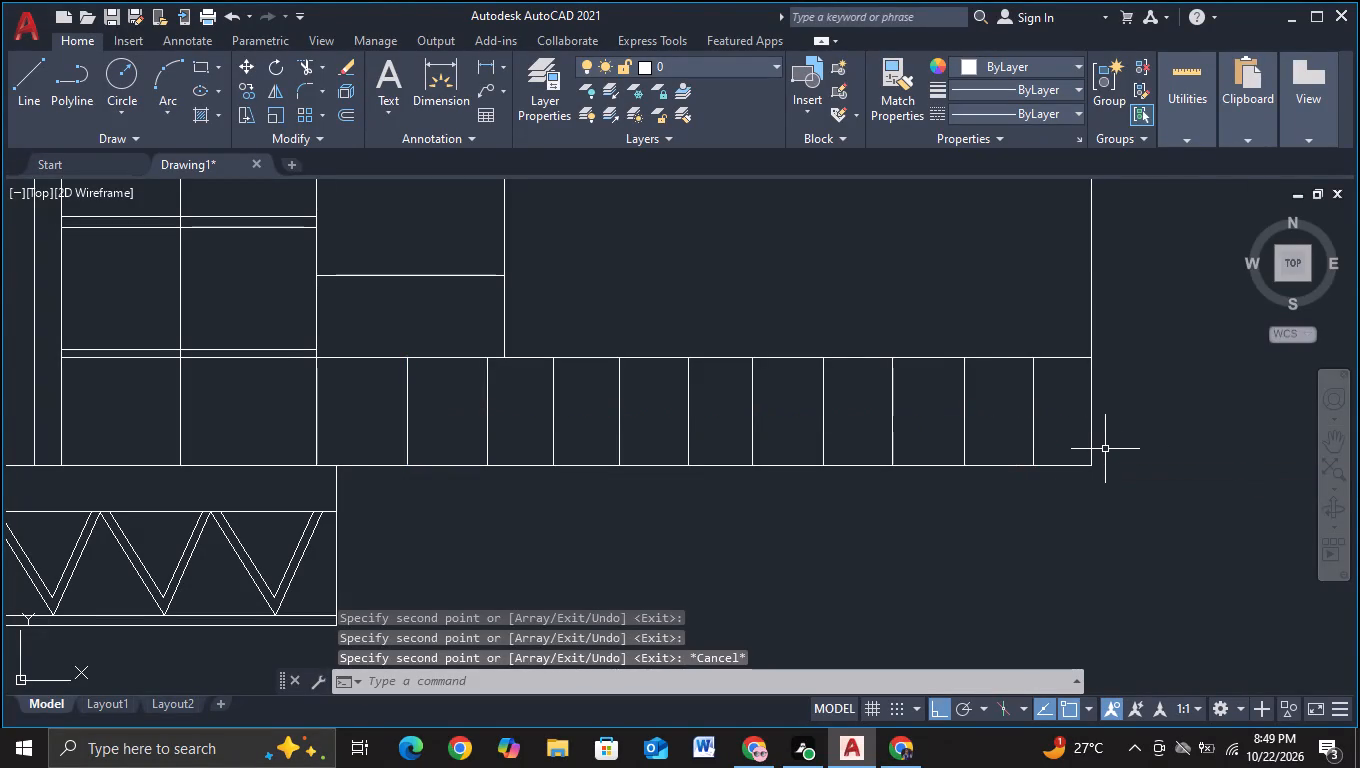
Trim the small box's outer side line where it crosses the left grid block's lower border, so it ends at the block's bottom edge.
{"action": "scroll", "coordinate": [1105, 449], "scroll_direction": "down", "scroll_amount": 2}
{"action": "middle_click_drag", "start_coordinate": [1112, 466], "coordinate": [1016, 481]}
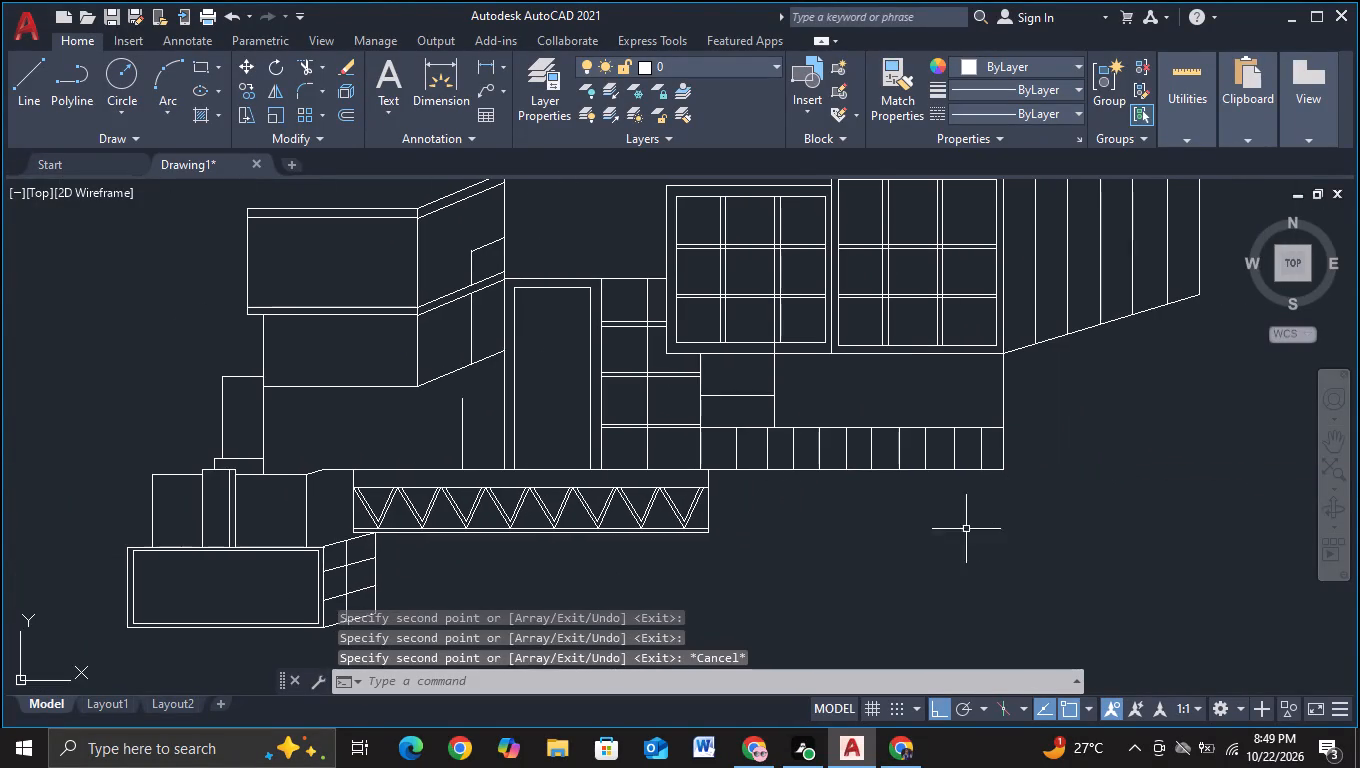
{"action": "middle_click_drag", "start_coordinate": [906, 547], "coordinate": [898, 575]}
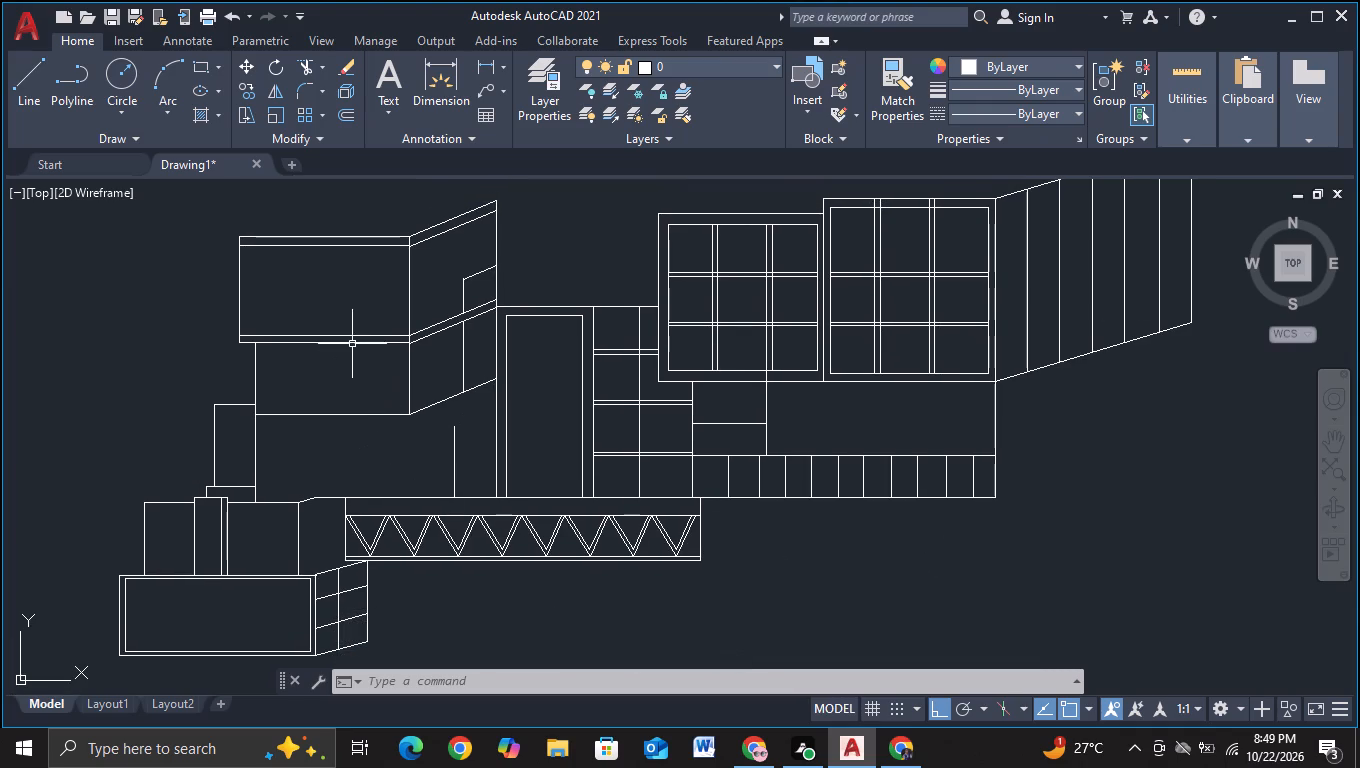
{"action": "left_click", "coordinate": [304, 63]}
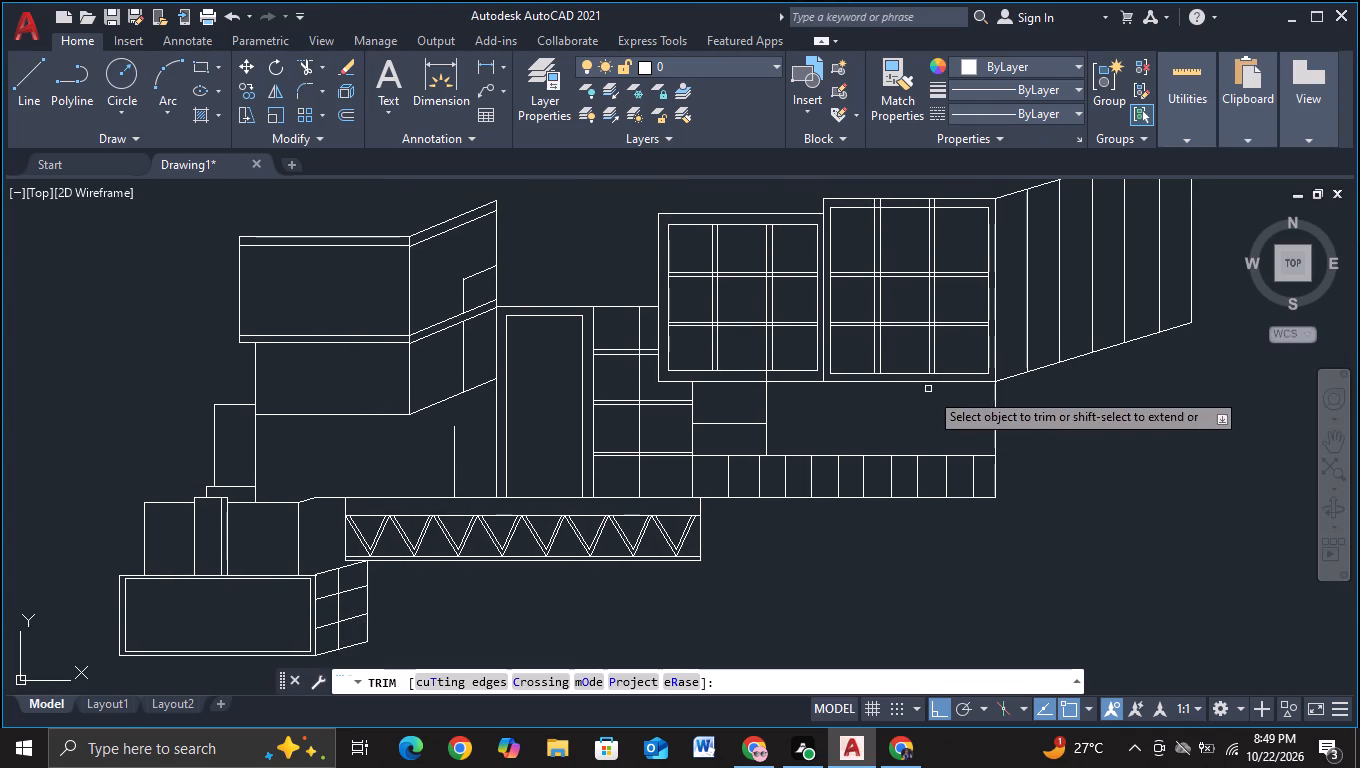
{"action": "scroll", "coordinate": [933, 413], "scroll_direction": "up", "scroll_amount": 1}
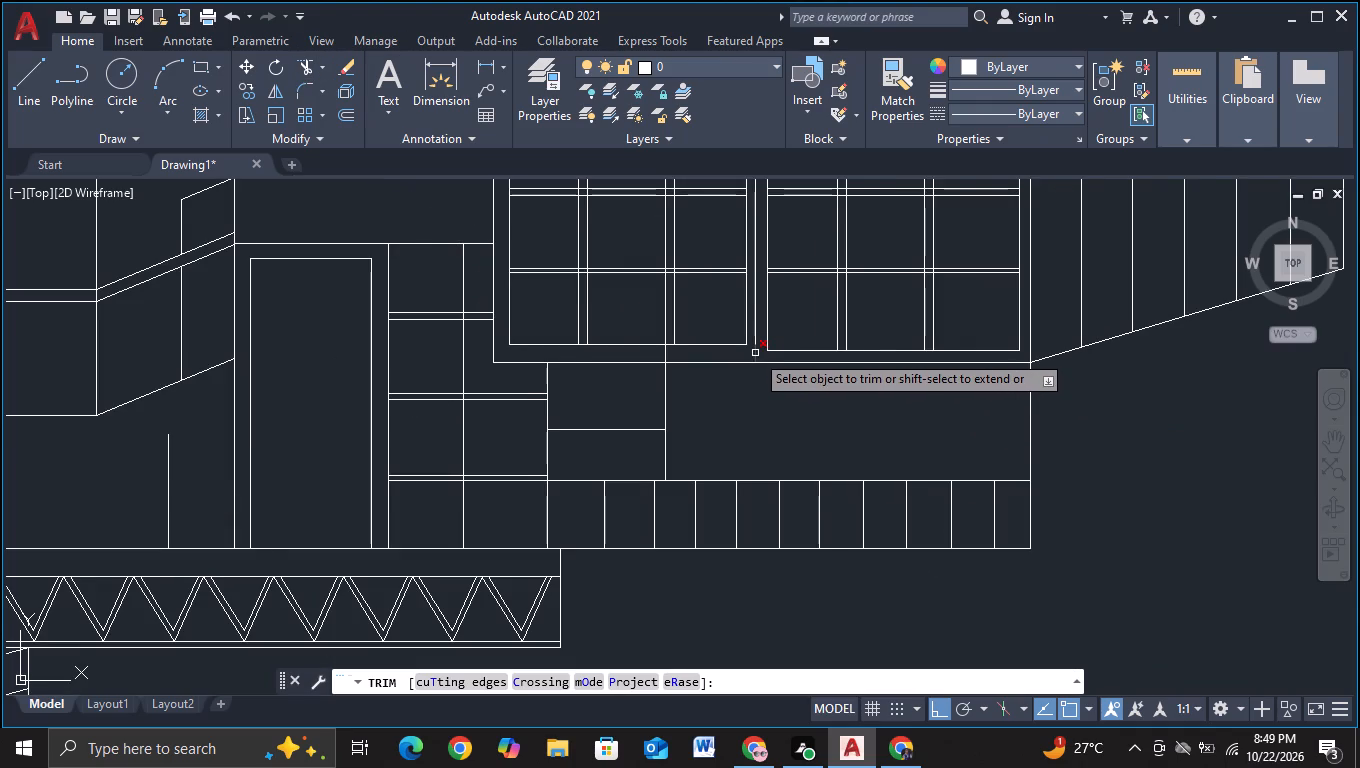
{"action": "scroll", "coordinate": [755, 353], "scroll_direction": "down", "scroll_amount": 1}
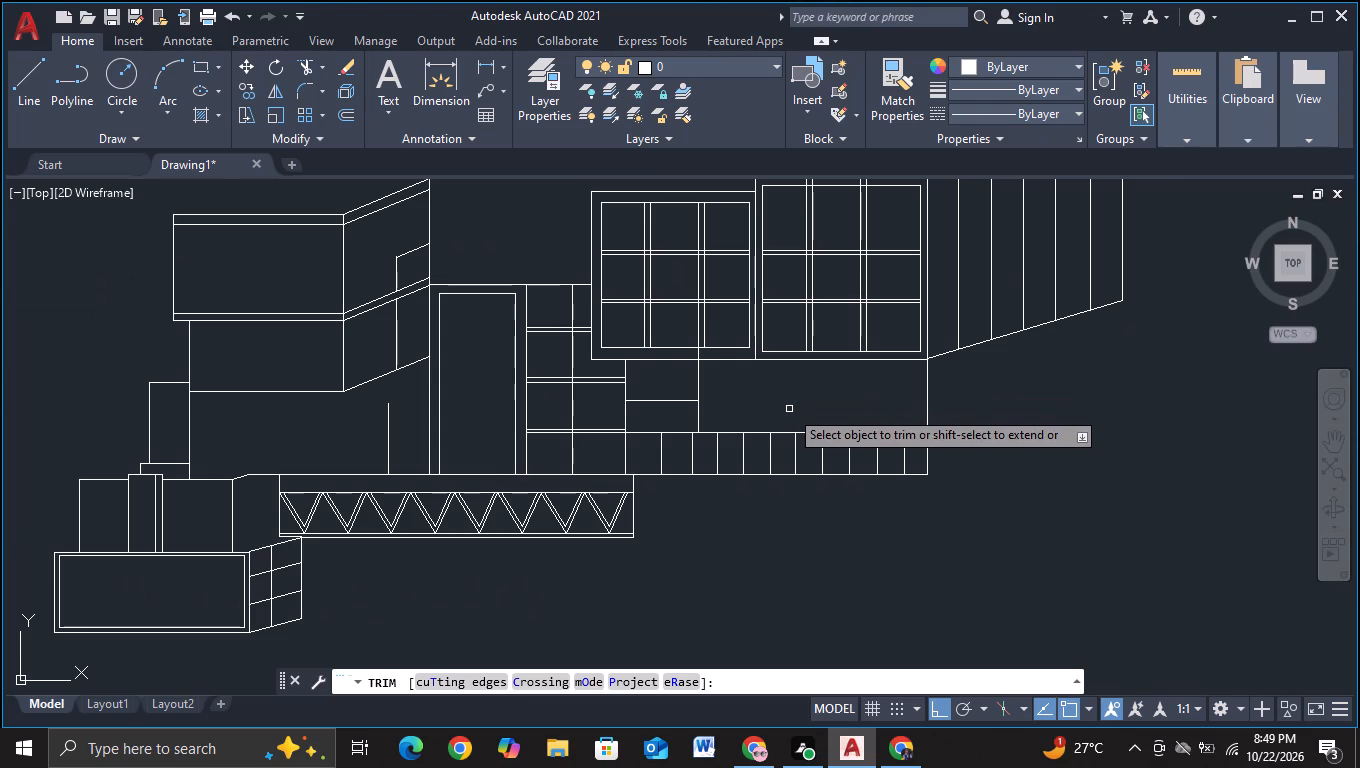
{"action": "scroll", "coordinate": [665, 369], "scroll_direction": "up", "scroll_amount": 2}
{"action": "left_click_drag", "start_coordinate": [737, 328], "coordinate": [738, 328]}
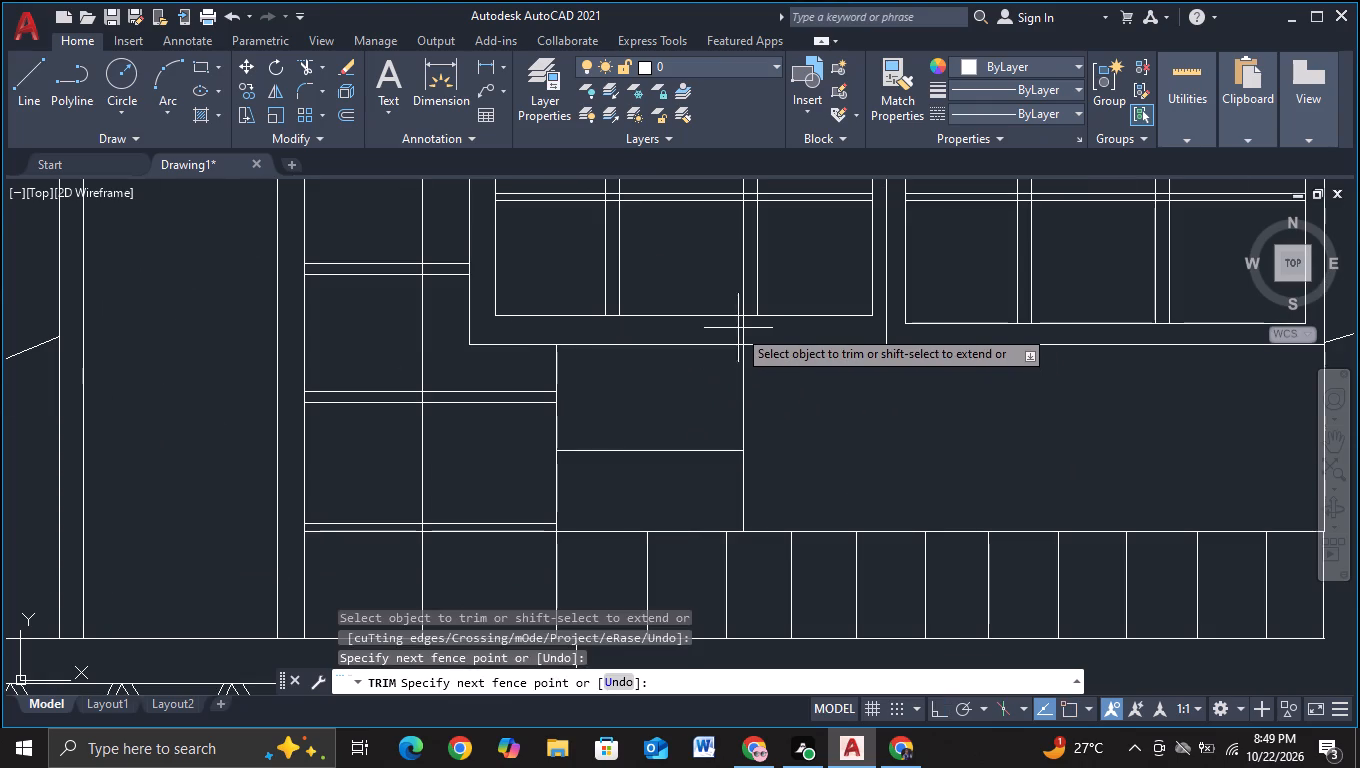
{"action": "left_click_drag", "start_coordinate": [738, 328], "coordinate": [782, 330]}
{"action": "key", "text": "Escape"}
Move the small box's outer vertical side horizontally toward the grid column, narrowing the box by a little over a quarter.
{"action": "middle_click_drag", "start_coordinate": [815, 418], "coordinate": [738, 414]}
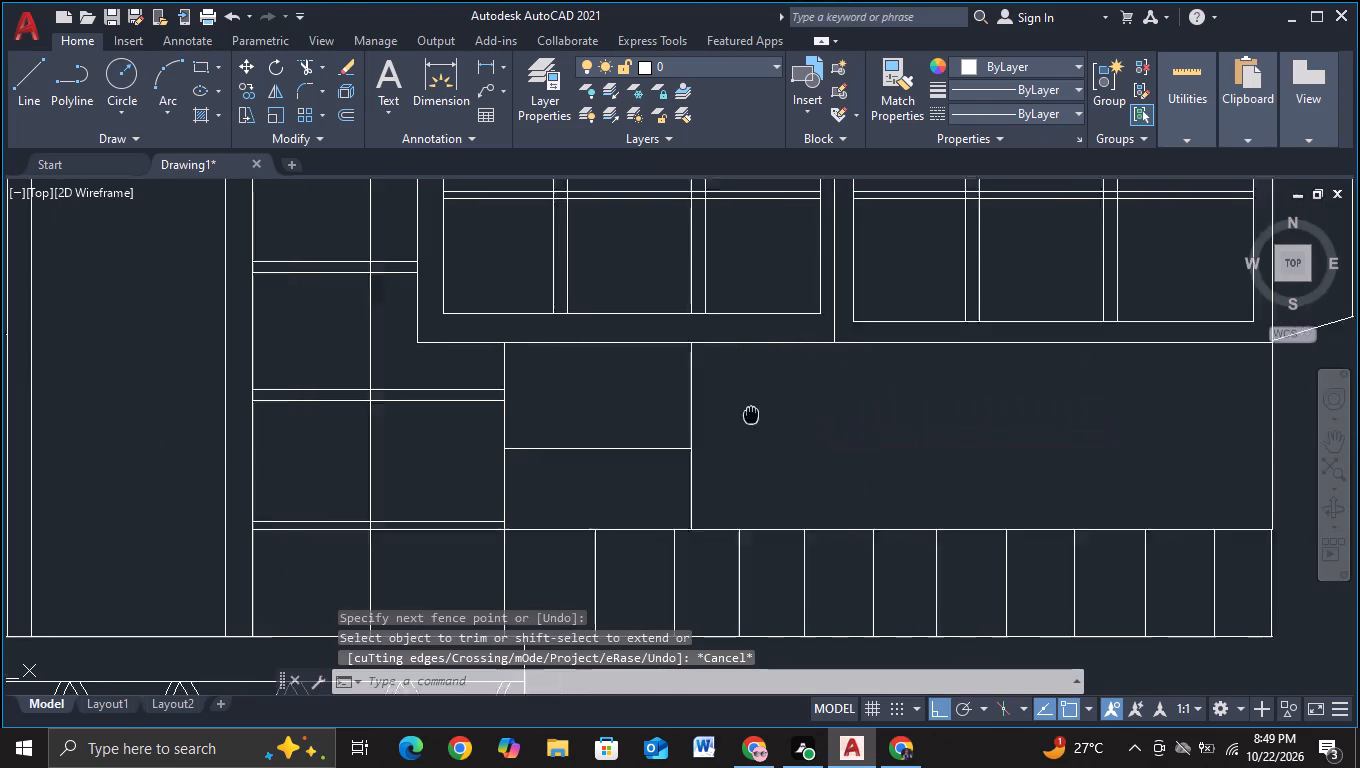
{"action": "middle_click_drag", "start_coordinate": [738, 414], "coordinate": [706, 410]}
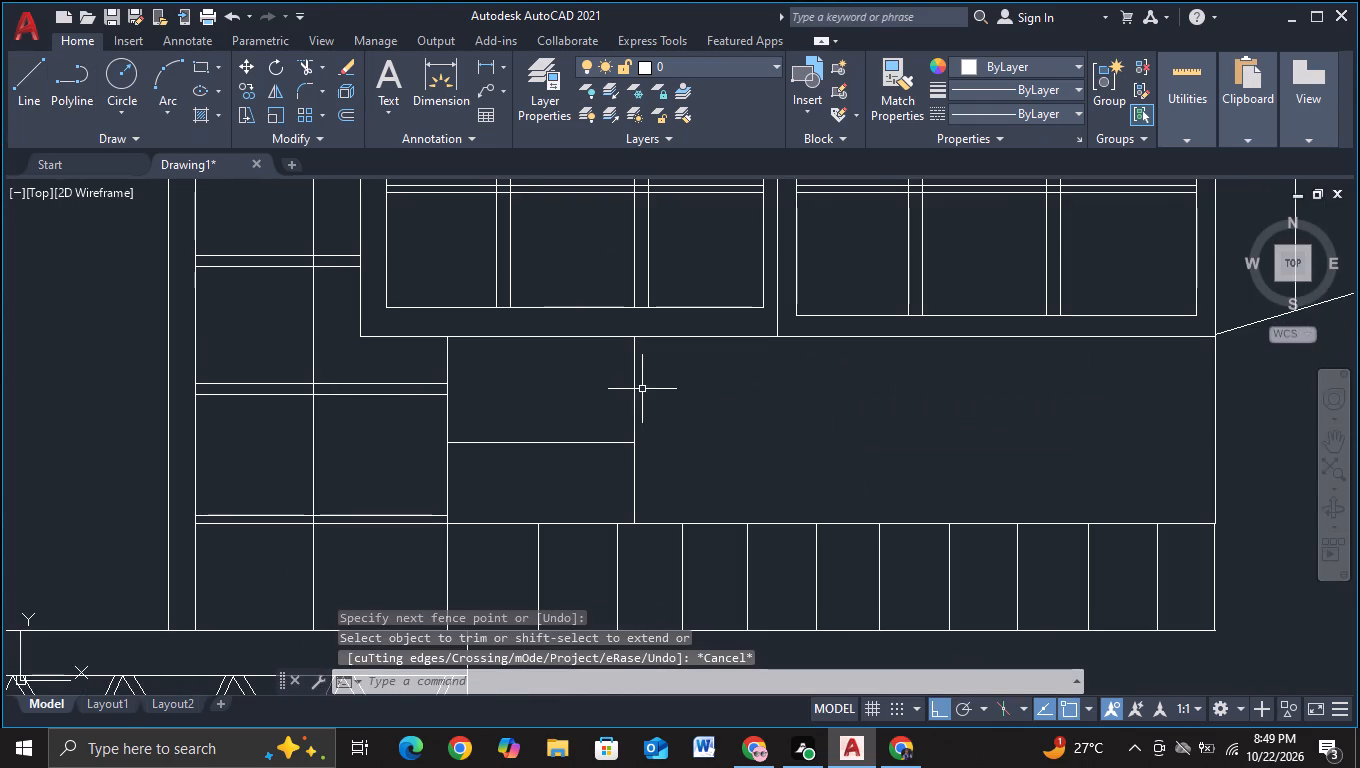
{"action": "left_click", "coordinate": [632, 387]}
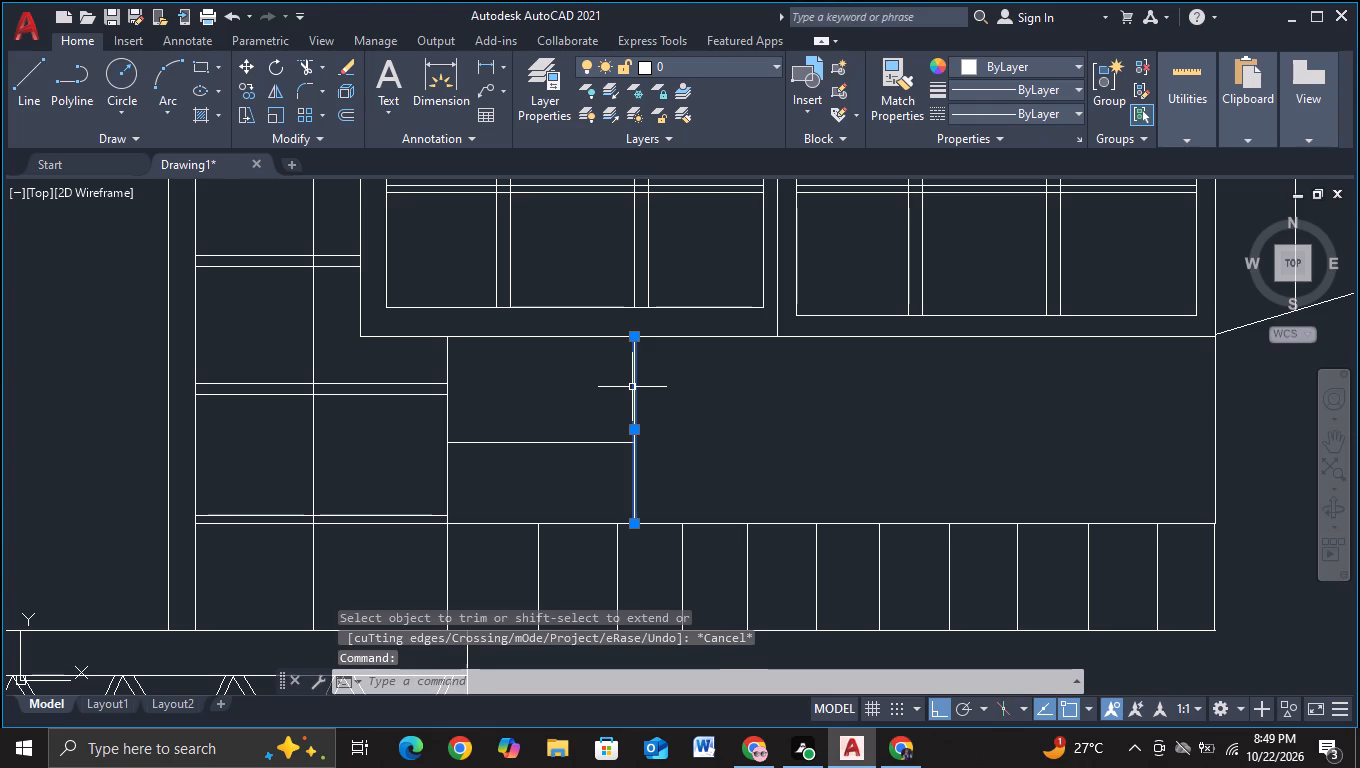
{"action": "key", "text": "m"}
{"action": "left_click", "coordinate": [682, 434]}
{"action": "left_click", "coordinate": [638, 398]}
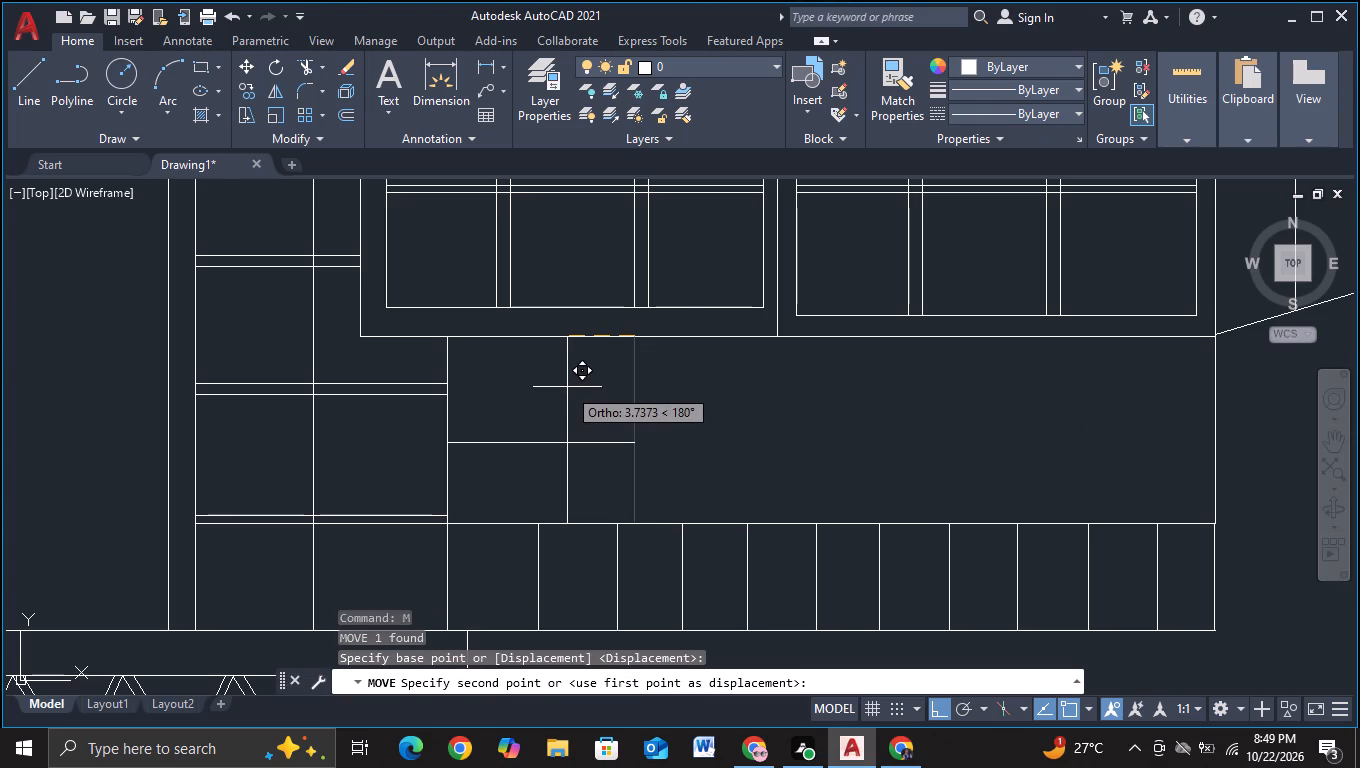
{"action": "left_click", "coordinate": [581, 386]}
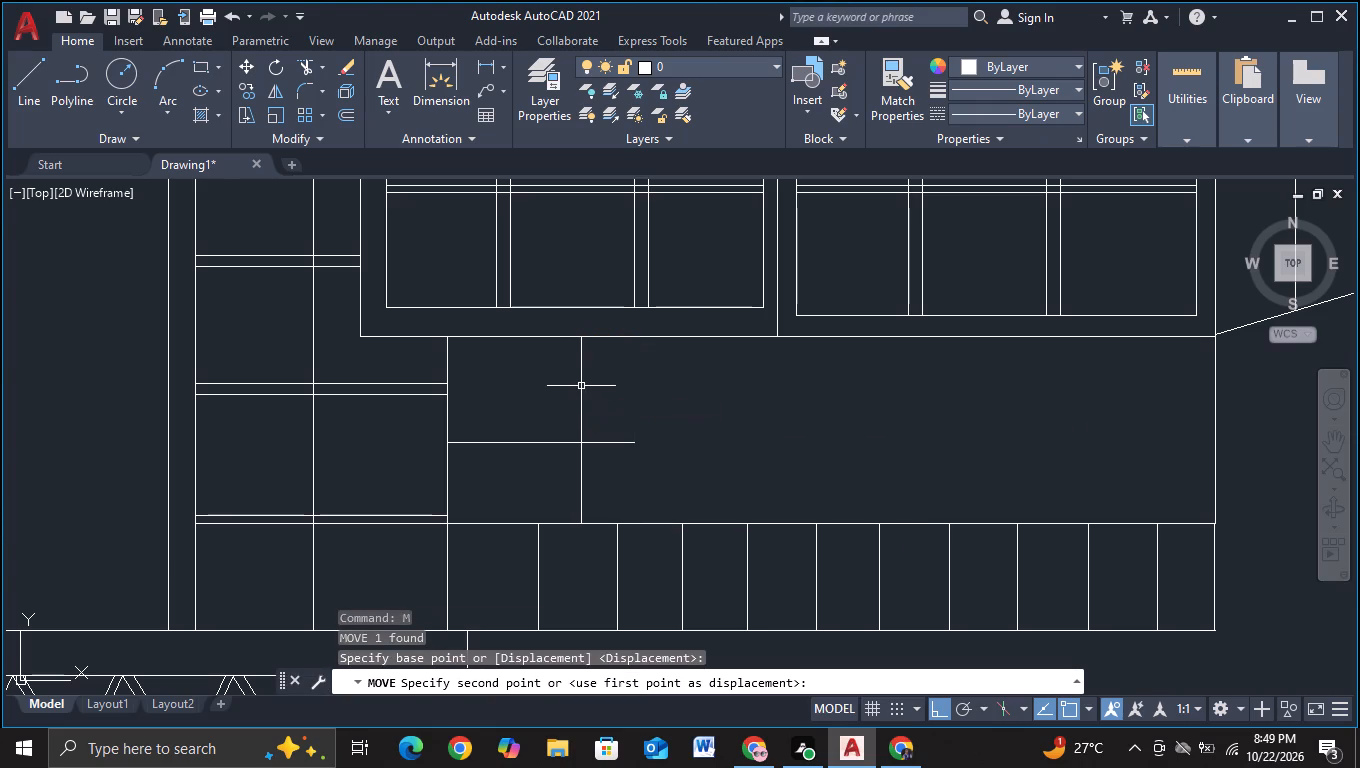
Trim the small box's horizontal divider where it overshoots the moved side line.
{"action": "key", "text": "Escape"}
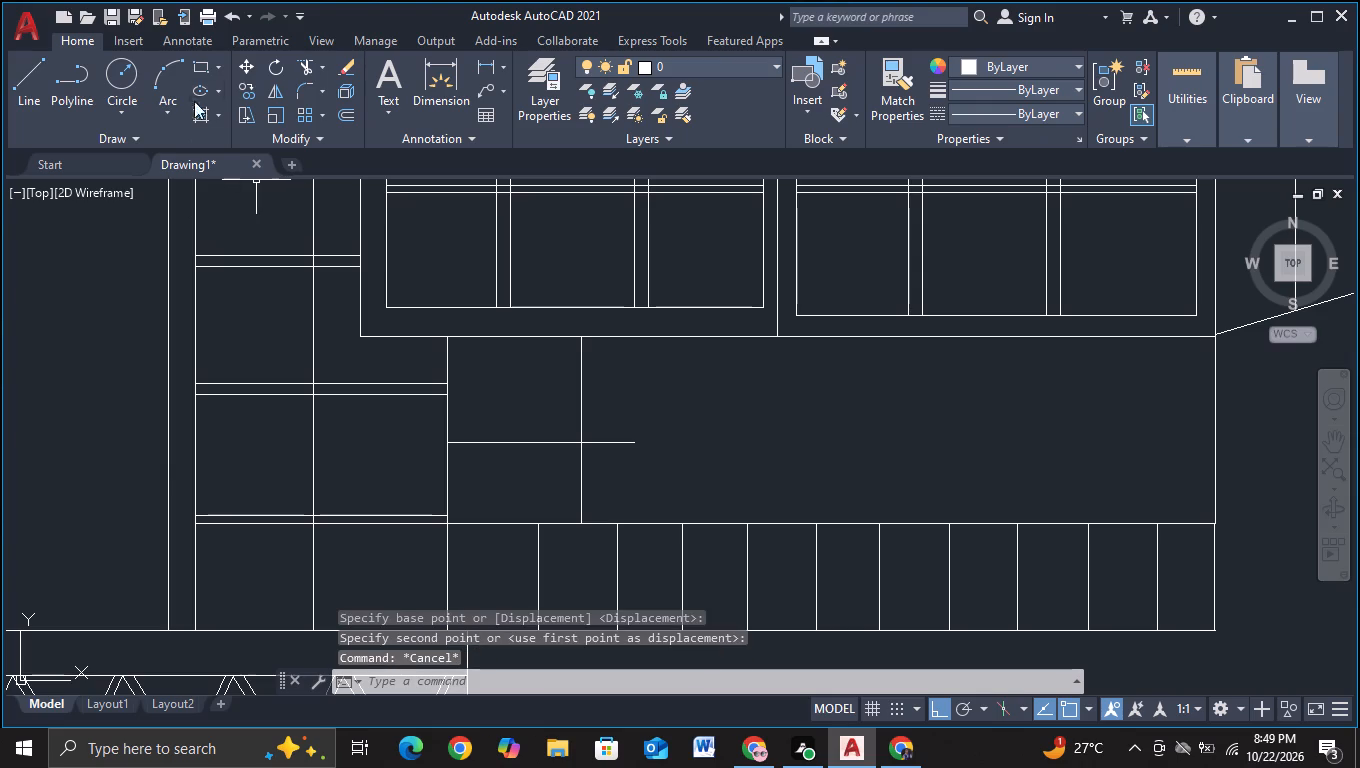
{"action": "left_click", "coordinate": [308, 67]}
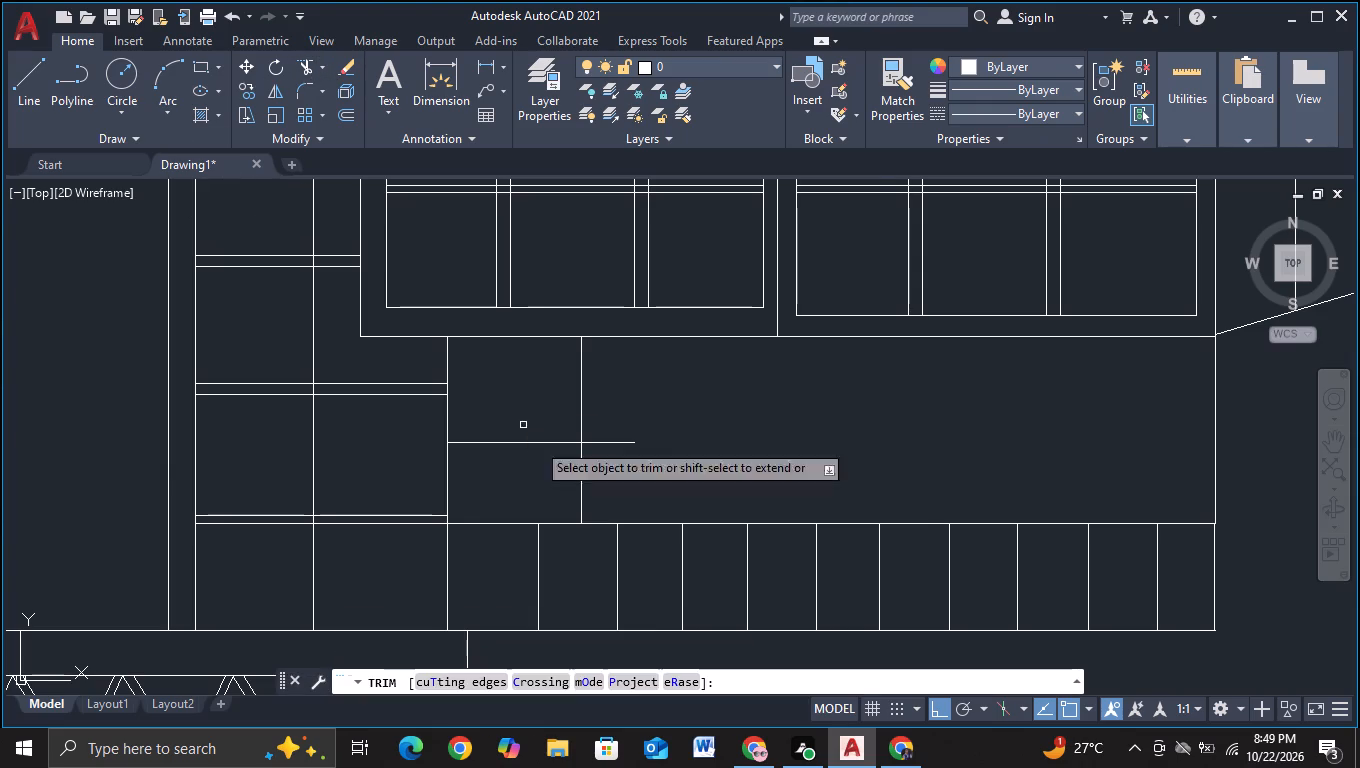
{"action": "left_click_drag", "start_coordinate": [627, 484], "coordinate": [622, 432]}
{"action": "key", "text": "Escape"}
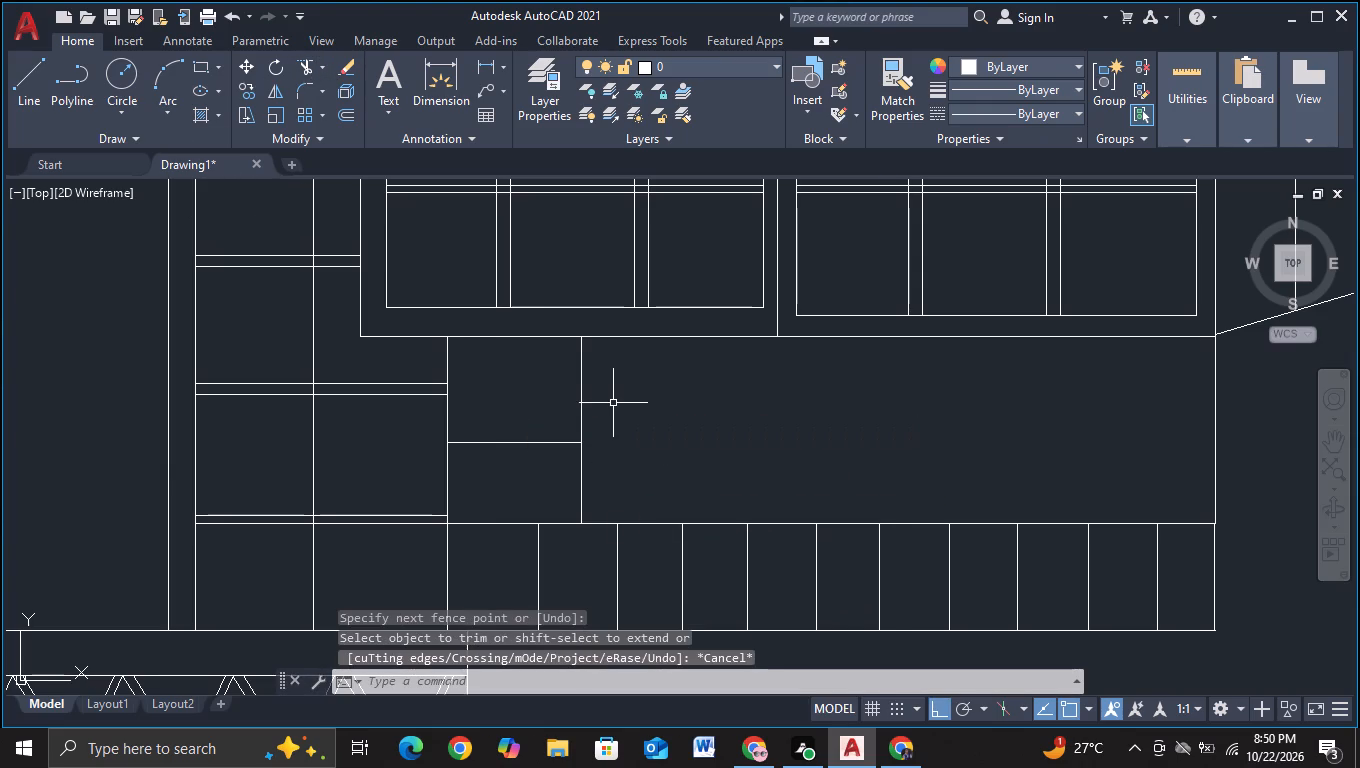
With object snap off, draw a vertical line across the empty band beyond the small box, slightly overshooting the band's upper and lower edges.
{"action": "left_click", "coordinate": [37, 101]}
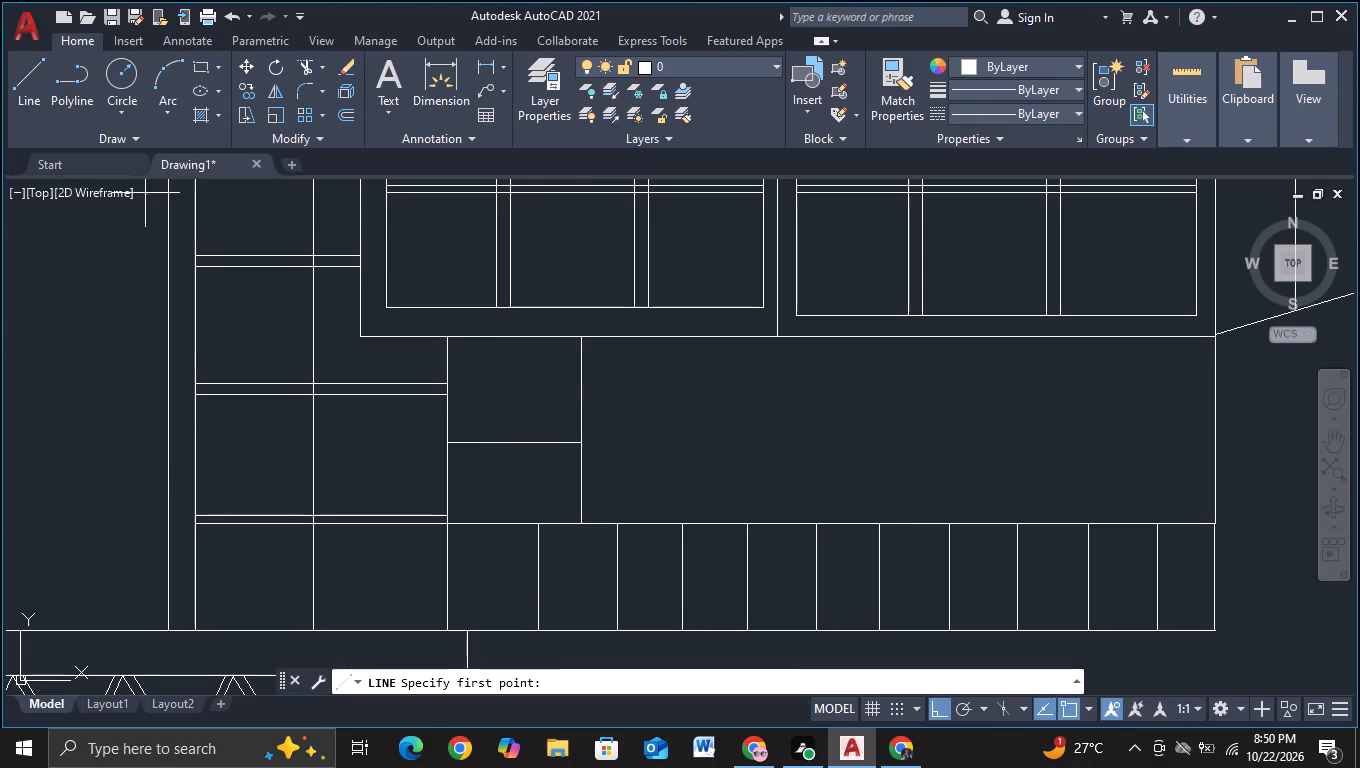
{"action": "key", "text": "F3"}
{"action": "left_click", "coordinate": [844, 330]}
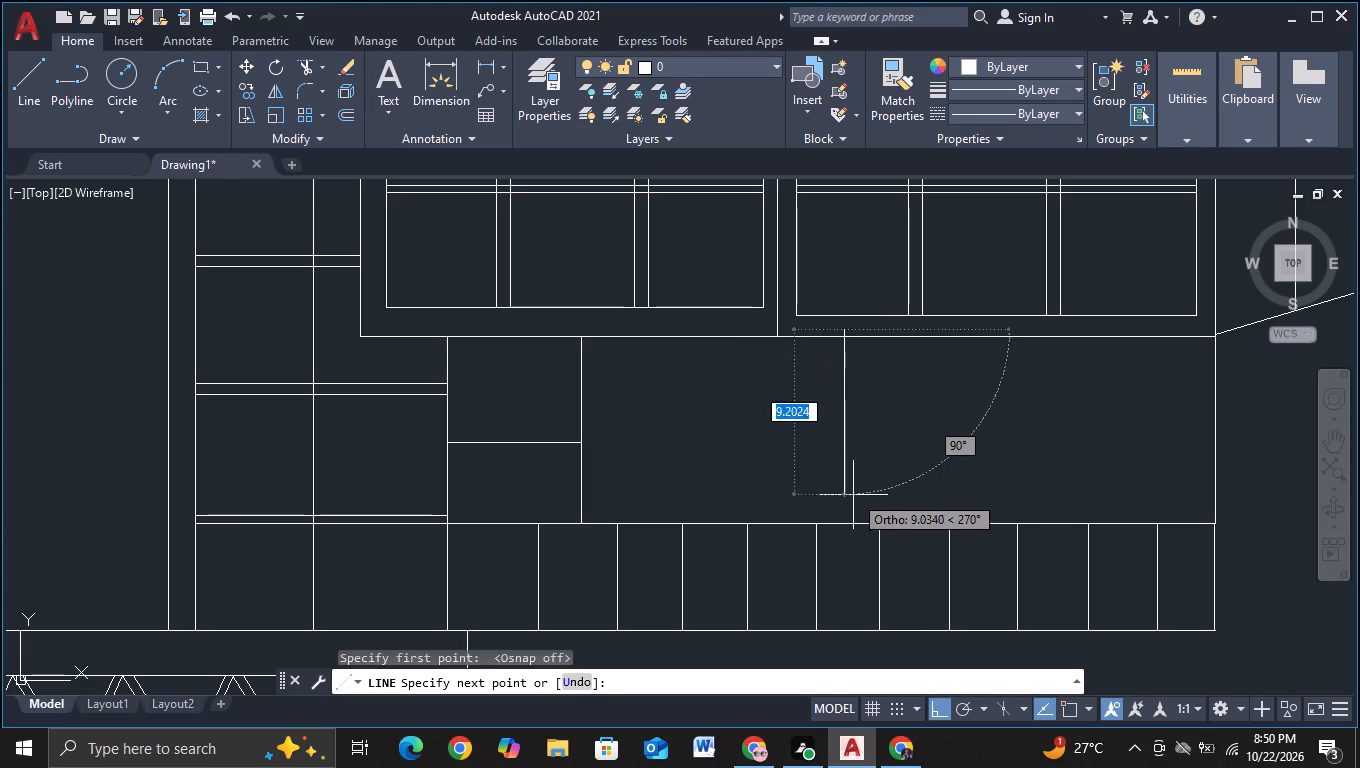
{"action": "left_click", "coordinate": [854, 554]}
{"action": "key", "text": "Escape"}
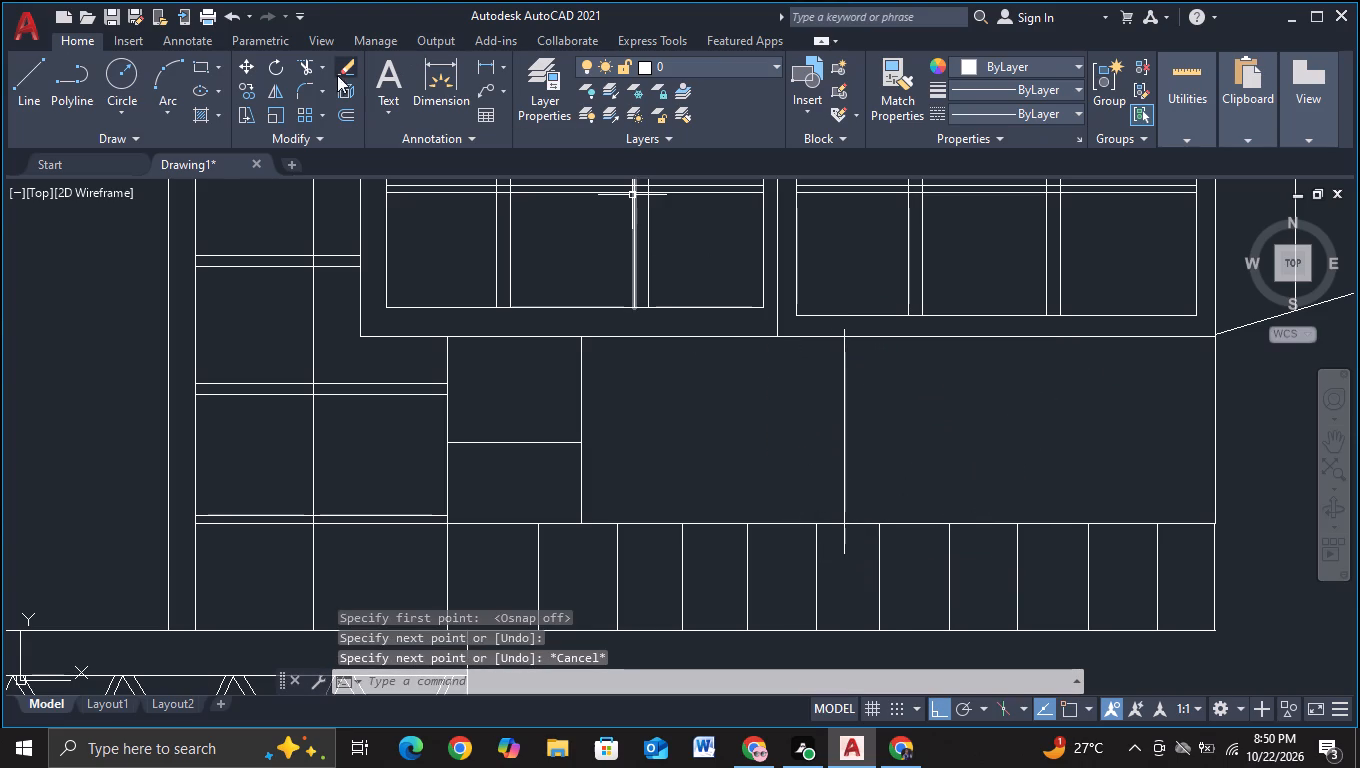
Trim both overshooting ends of the new vertical line back to the band's upper and lower edges.
{"action": "left_click", "coordinate": [301, 65]}
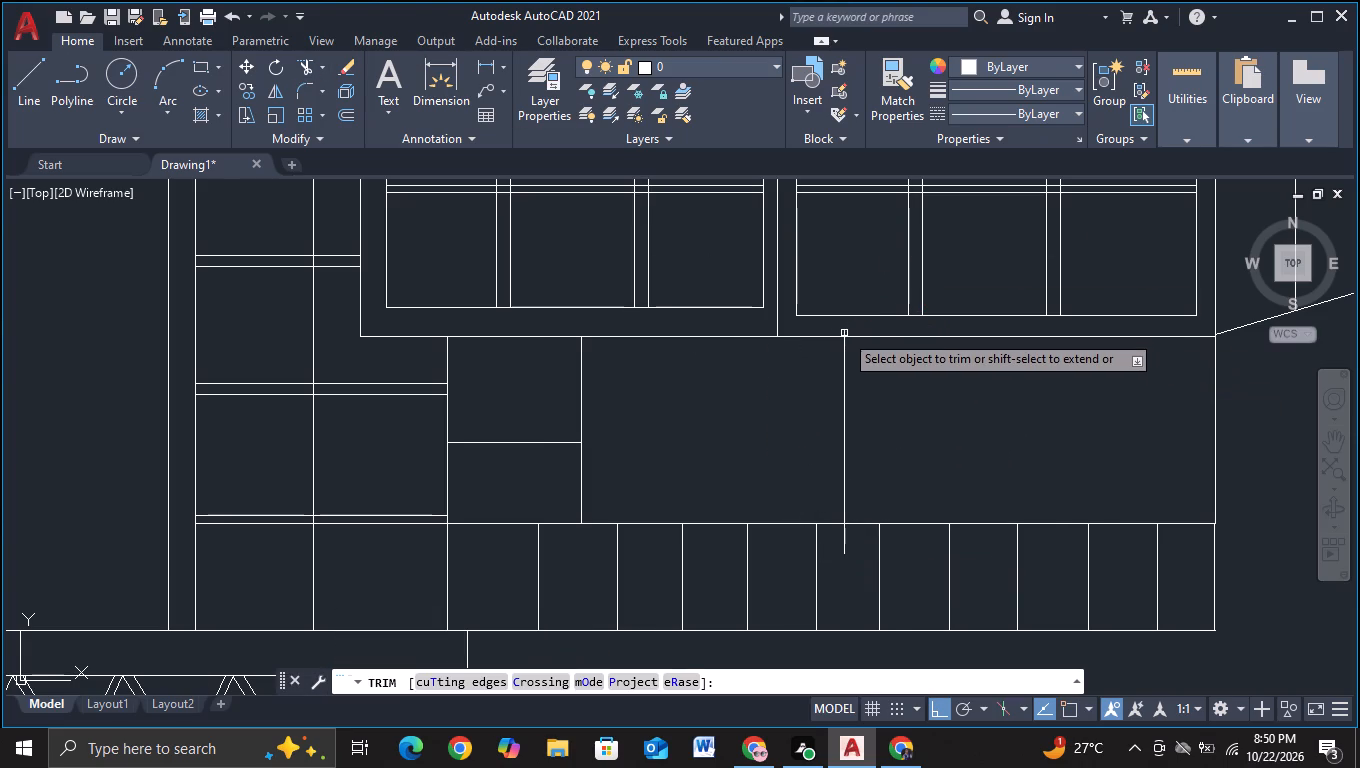
{"action": "left_click", "coordinate": [844, 333]}
{"action": "left_click_drag", "start_coordinate": [837, 542], "coordinate": [842, 542]}
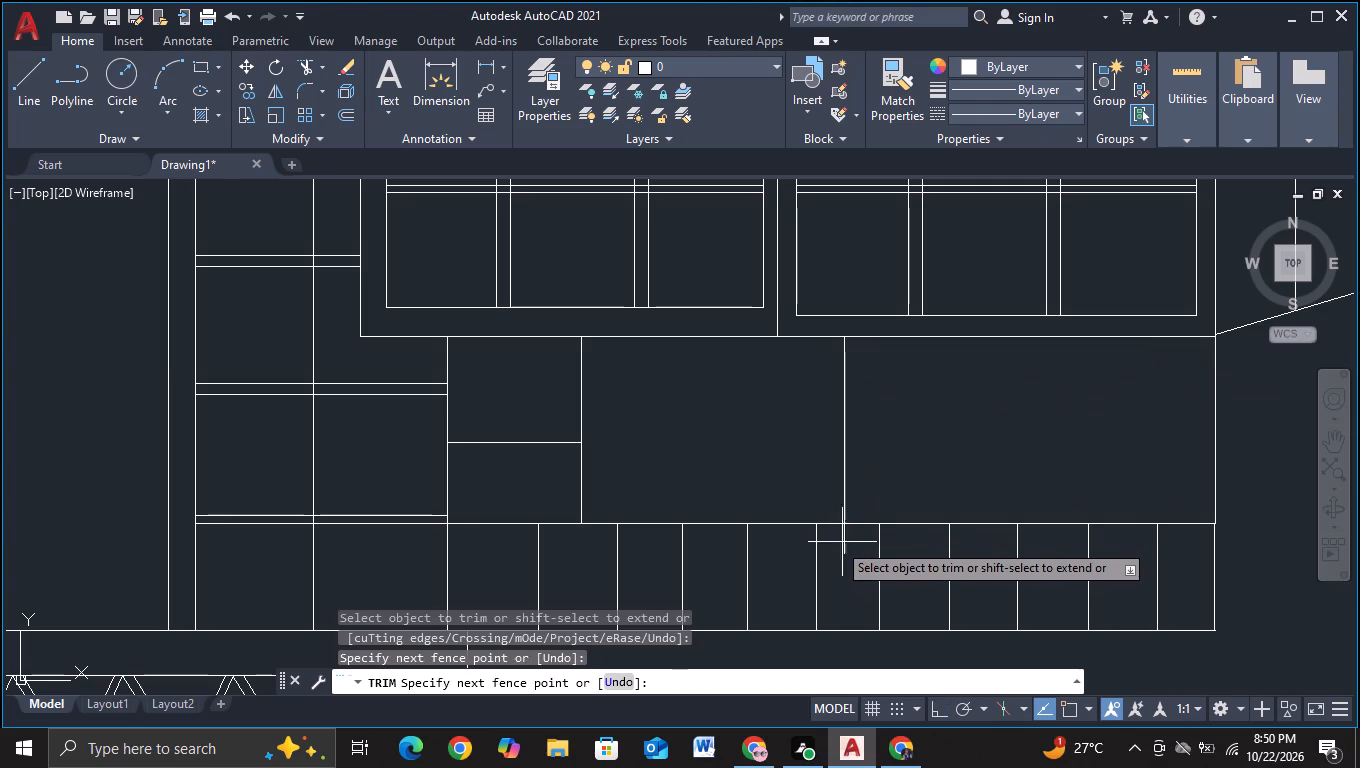
{"action": "left_click_drag", "start_coordinate": [842, 542], "coordinate": [859, 541]}
{"action": "key", "text": "Escape"}
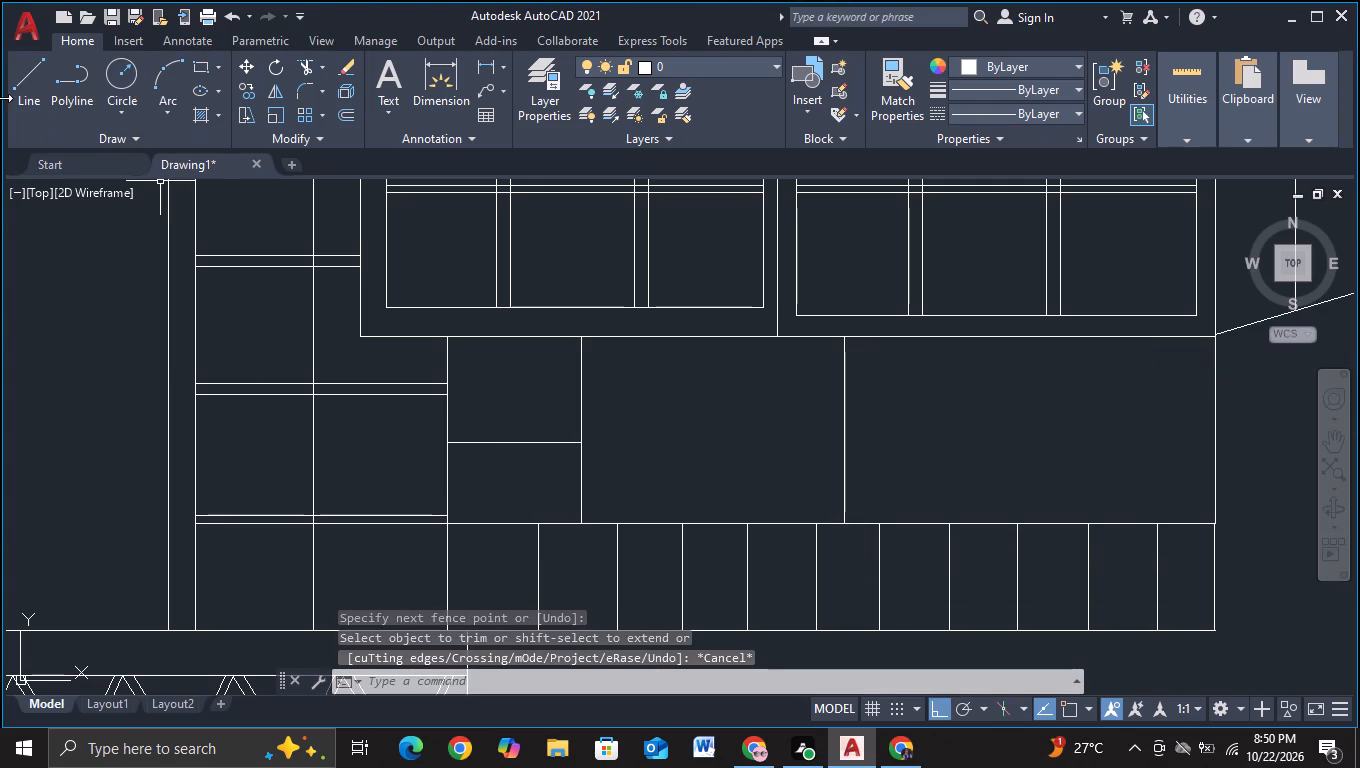
Draw a second vertical line about 11.4 units long, close beside the band's dividing line on its right.
{"action": "left_click", "coordinate": [35, 98]}
{"action": "middle_click_drag", "start_coordinate": [911, 424], "coordinate": [700, 426]}
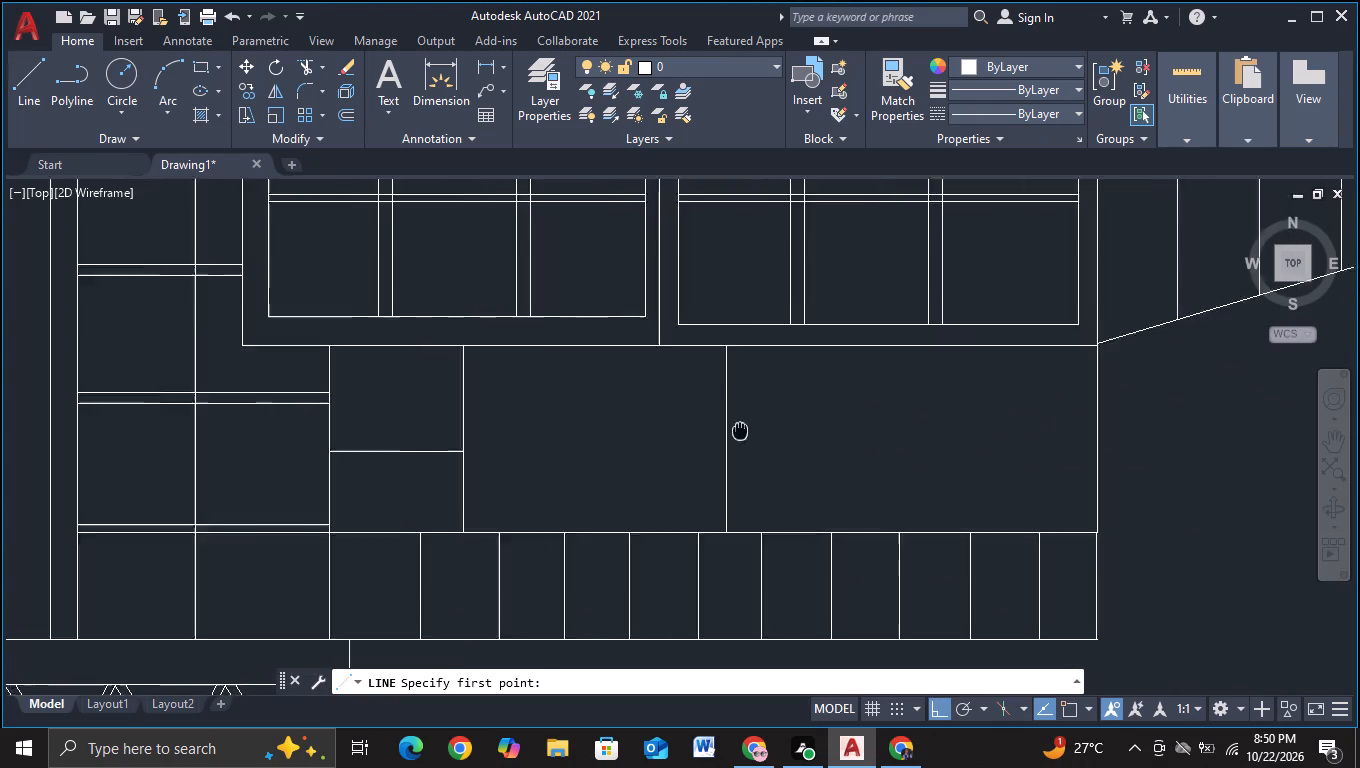
{"action": "middle_click_drag", "start_coordinate": [700, 426], "coordinate": [651, 420]}
{"action": "scroll", "coordinate": [699, 457], "scroll_direction": "up", "scroll_amount": 1}
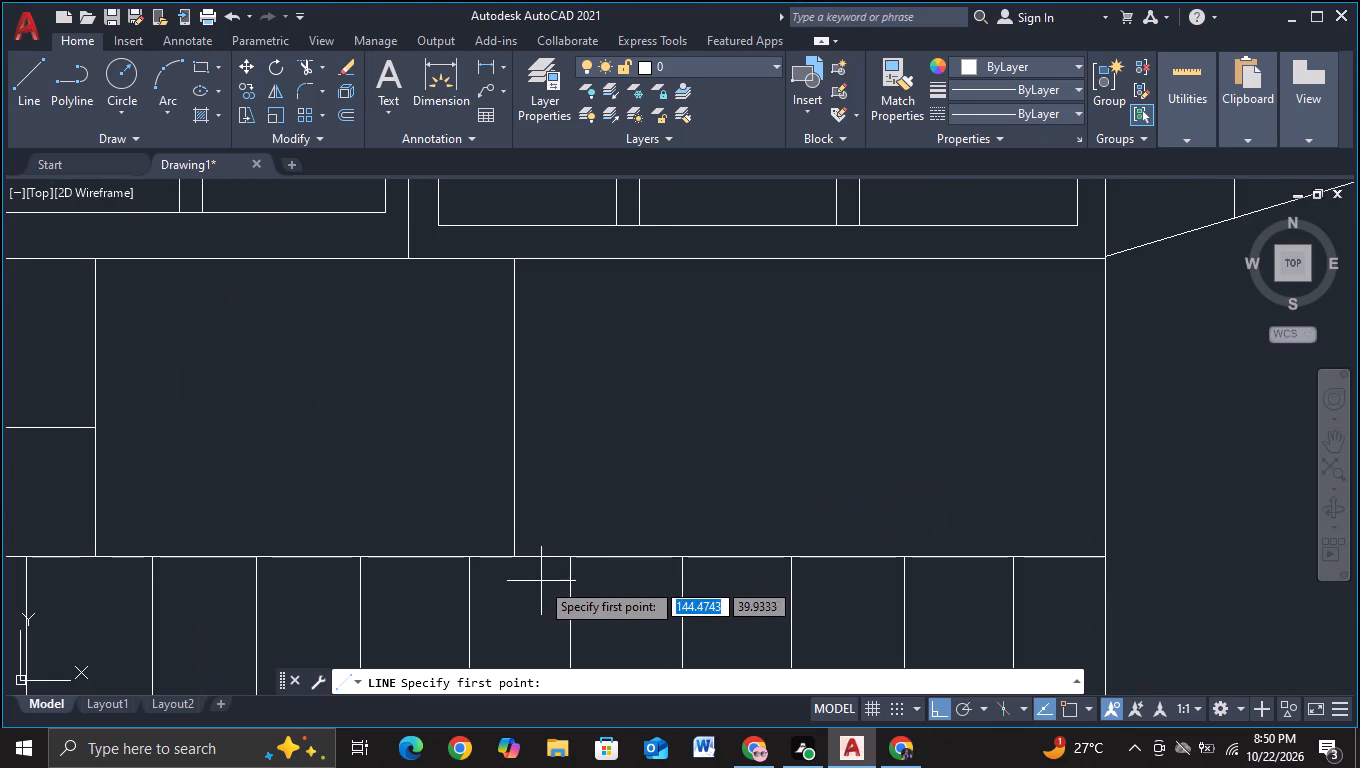
{"action": "left_click", "coordinate": [528, 571]}
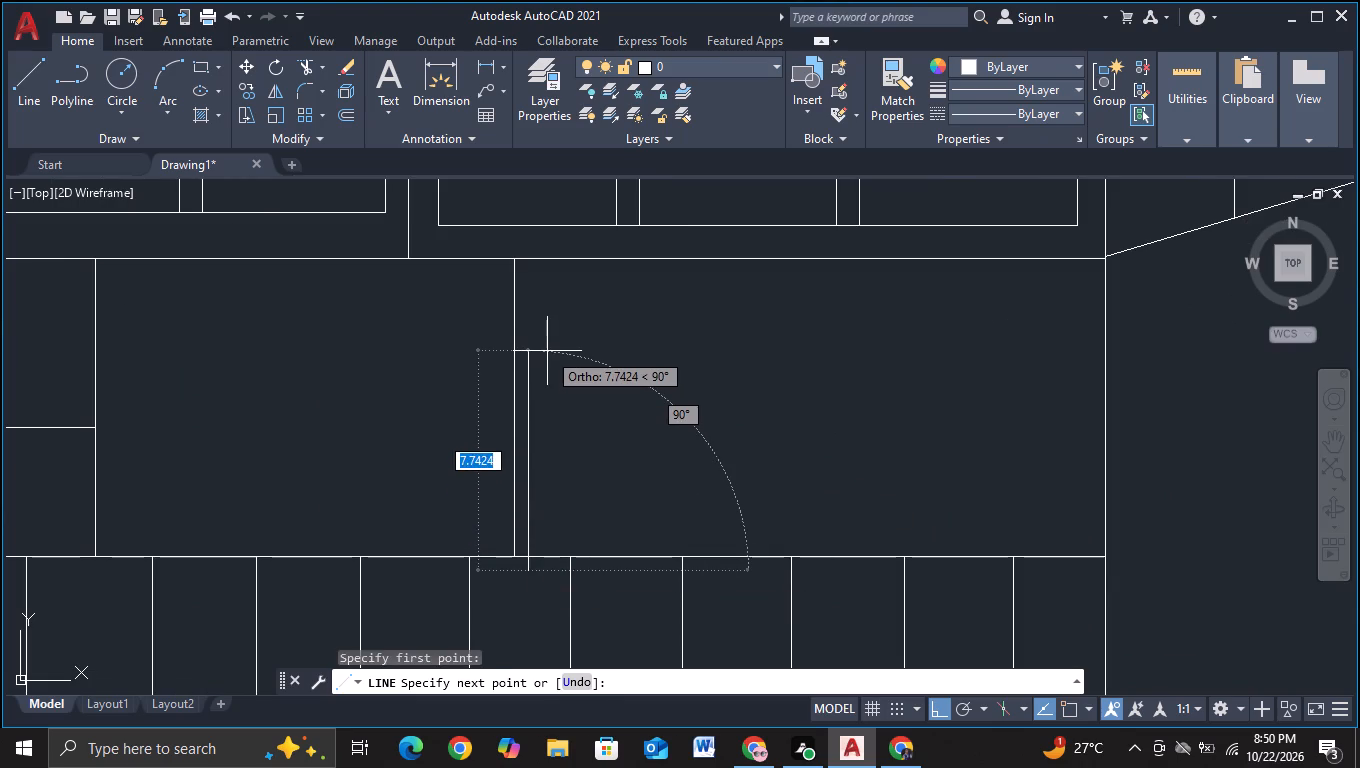
{"action": "middle_click_drag", "start_coordinate": [547, 351], "coordinate": [528, 477]}
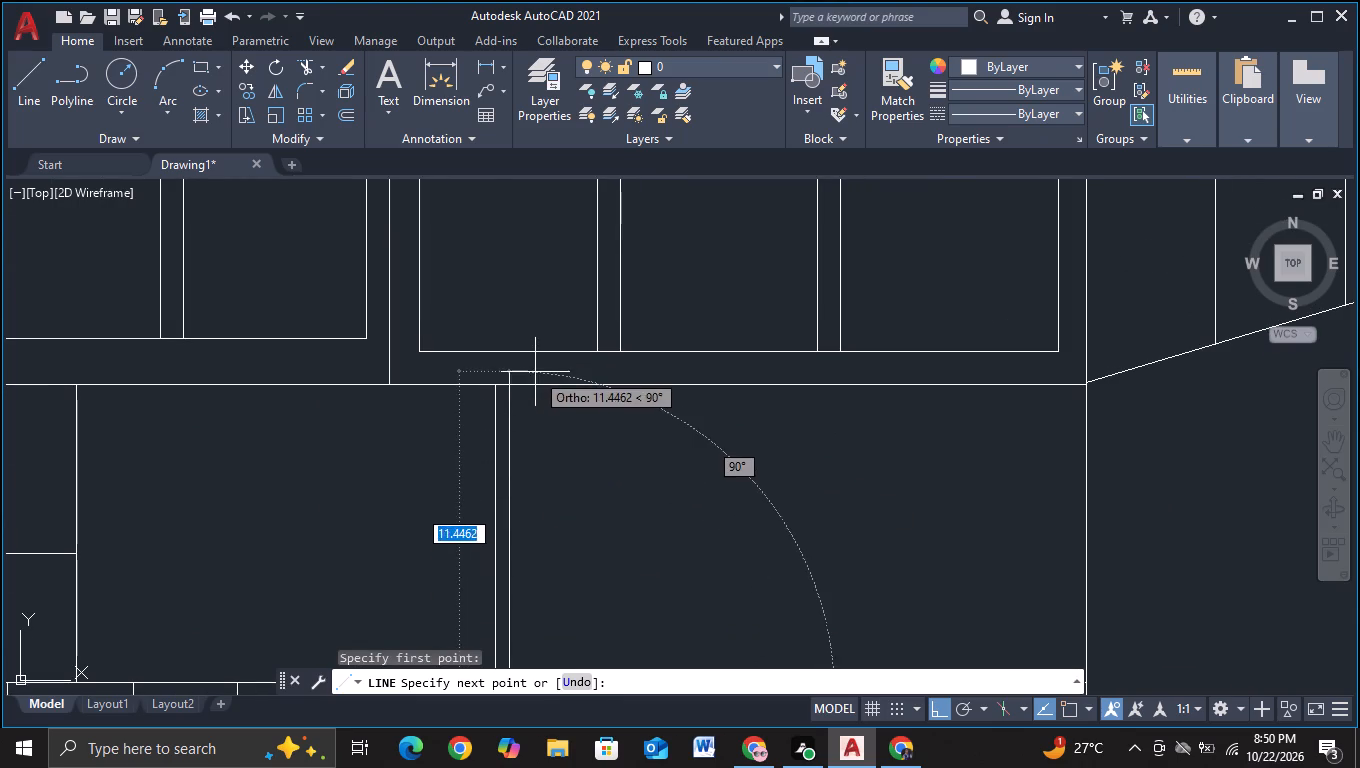
{"action": "left_click", "coordinate": [535, 372]}
{"action": "key", "text": "Escape"}
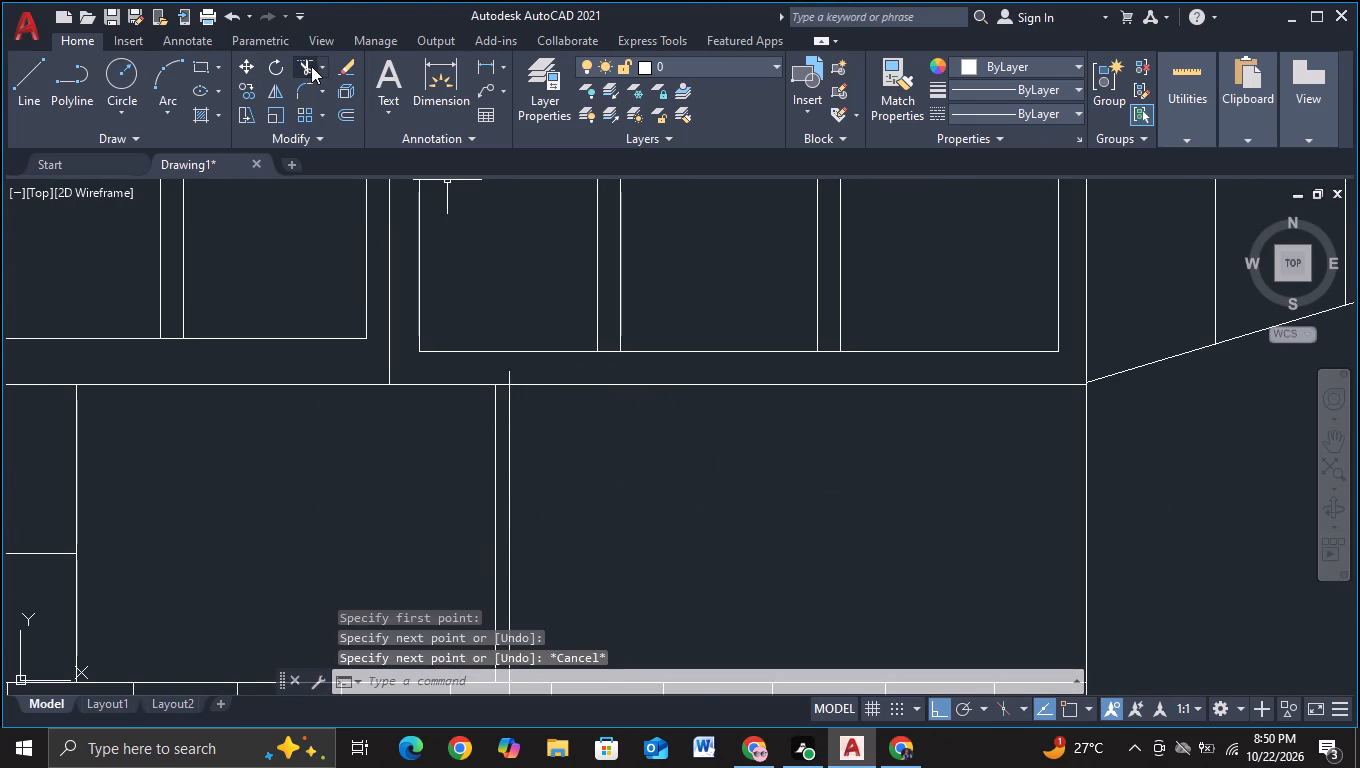
Trim the second vertical line's overshooting ends at the band's upper and lower edges.
{"action": "left_click", "coordinate": [310, 66]}
{"action": "left_click", "coordinate": [511, 374]}
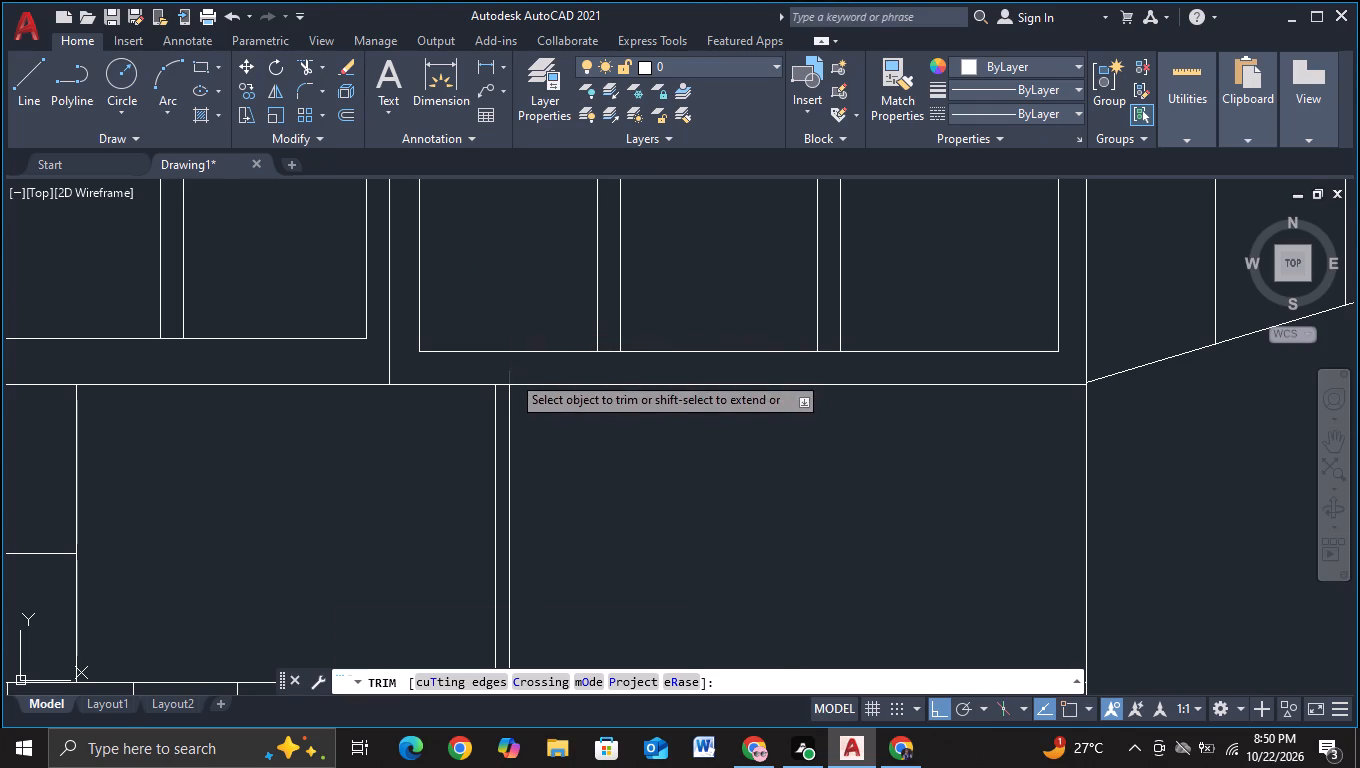
{"action": "scroll", "coordinate": [608, 494], "scroll_direction": "down", "scroll_amount": 1}
{"action": "middle_click_drag", "start_coordinate": [608, 496], "coordinate": [608, 404]}
{"action": "middle_click_drag", "start_coordinate": [566, 485], "coordinate": [566, 396]}
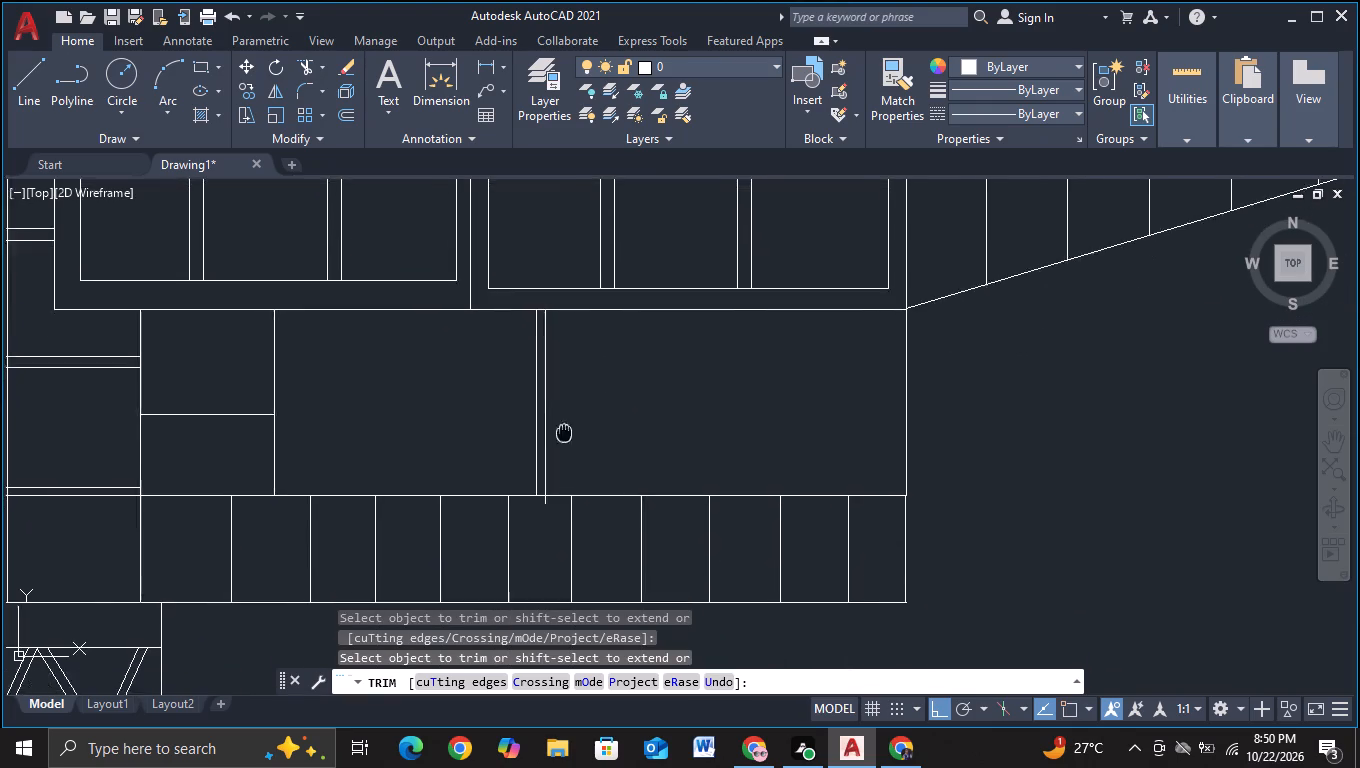
{"action": "middle_click_drag", "start_coordinate": [566, 396], "coordinate": [567, 389]}
{"action": "scroll", "coordinate": [552, 448], "scroll_direction": "up", "scroll_amount": 1}
{"action": "left_click", "coordinate": [543, 420]}
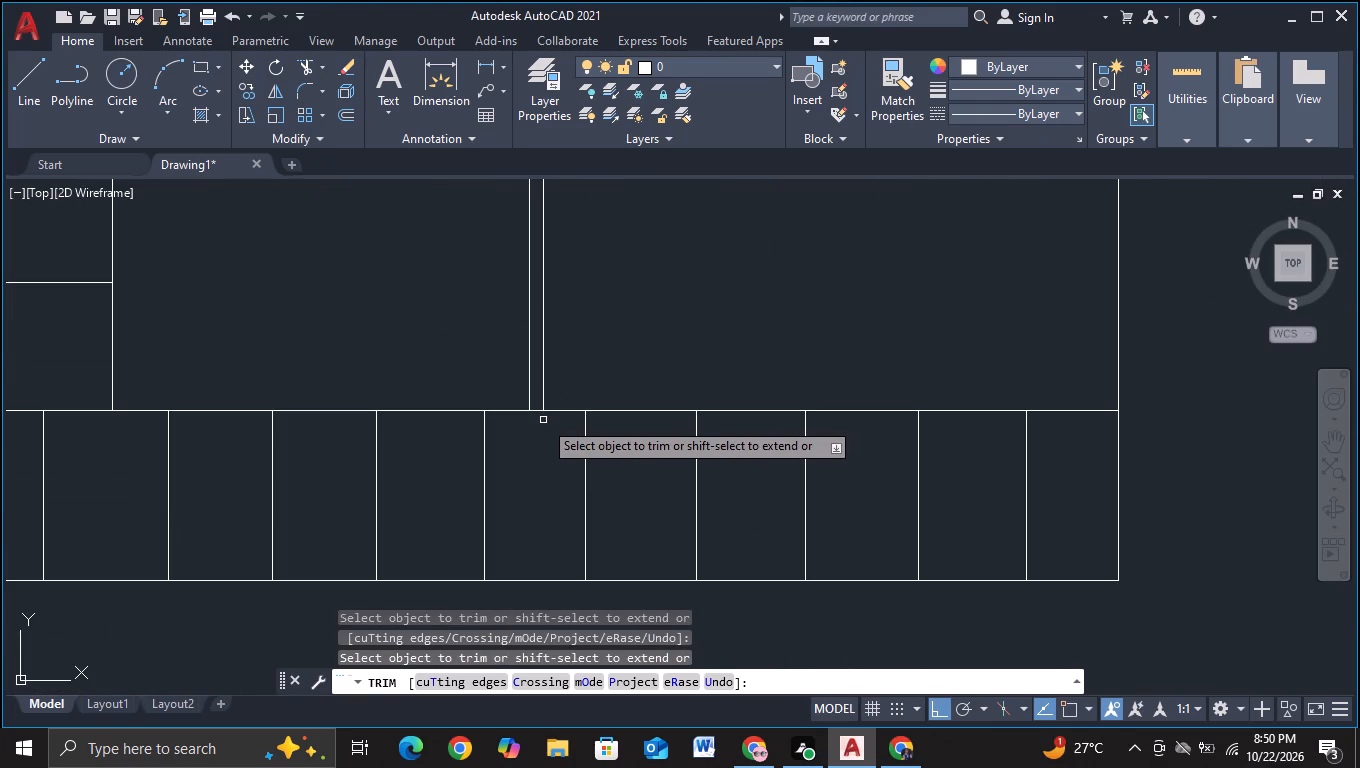
{"action": "key", "text": "Escape"}
Copy the left line of the divider pair about 14.2 units left, placing it just beside the small box's outer side.
{"action": "scroll", "coordinate": [605, 361], "scroll_direction": "down", "scroll_amount": 2}
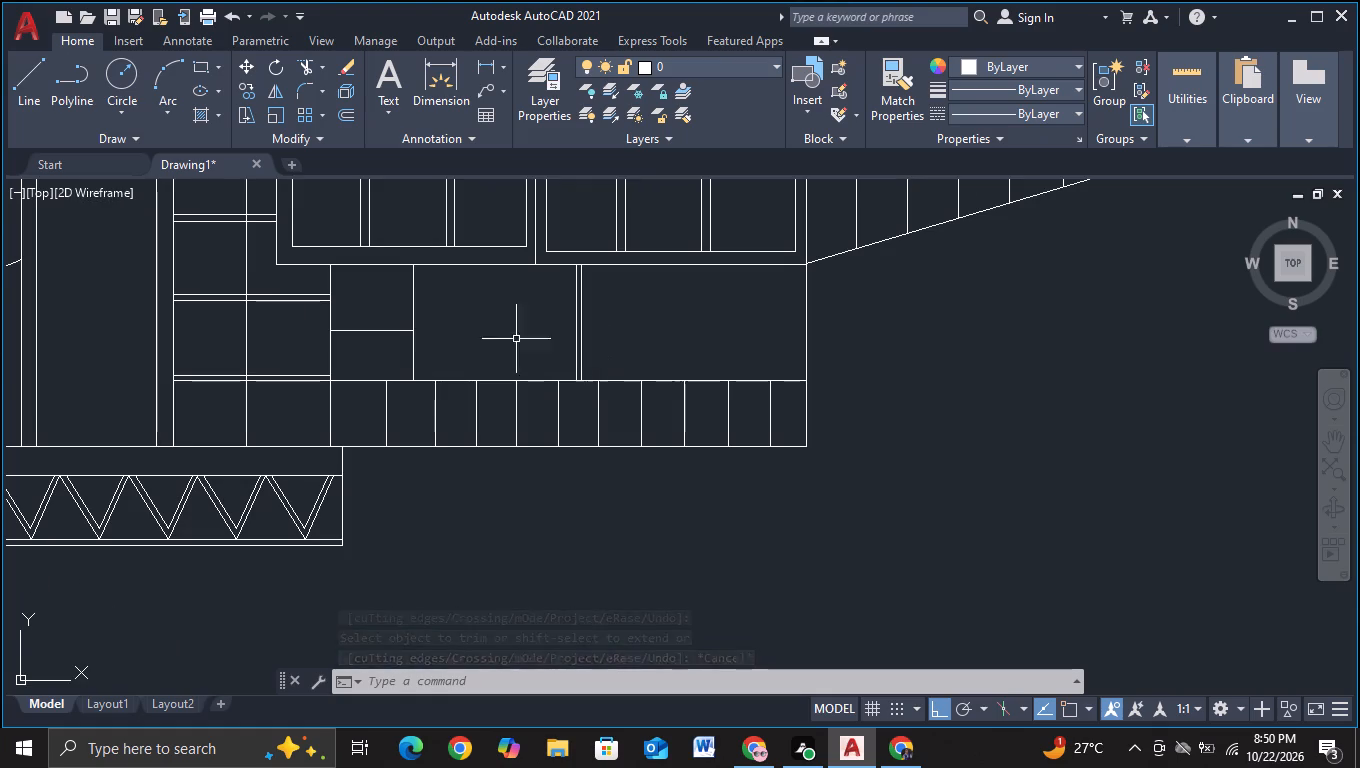
{"action": "left_click", "coordinate": [574, 323]}
{"action": "key", "text": "c"}
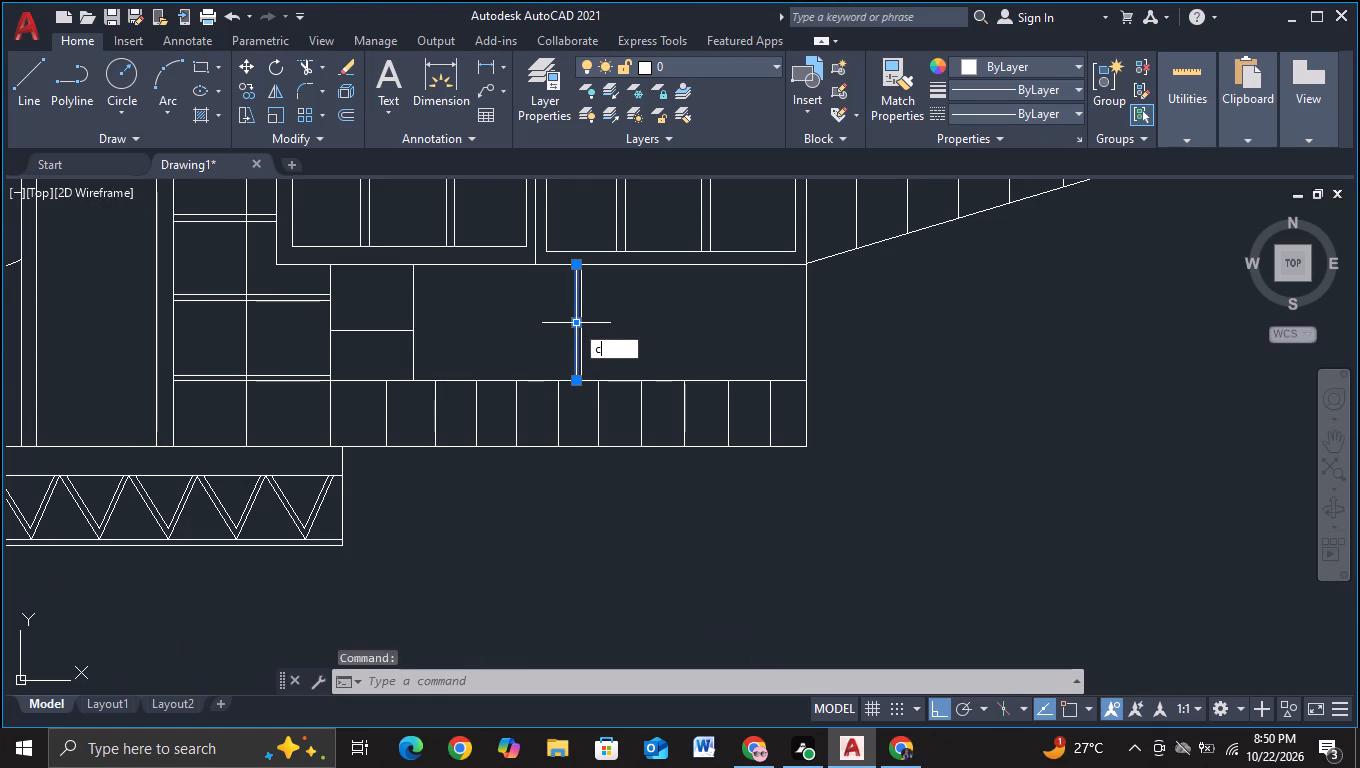
{"action": "left_click", "coordinate": [629, 388]}
{"action": "left_click", "coordinate": [574, 340]}
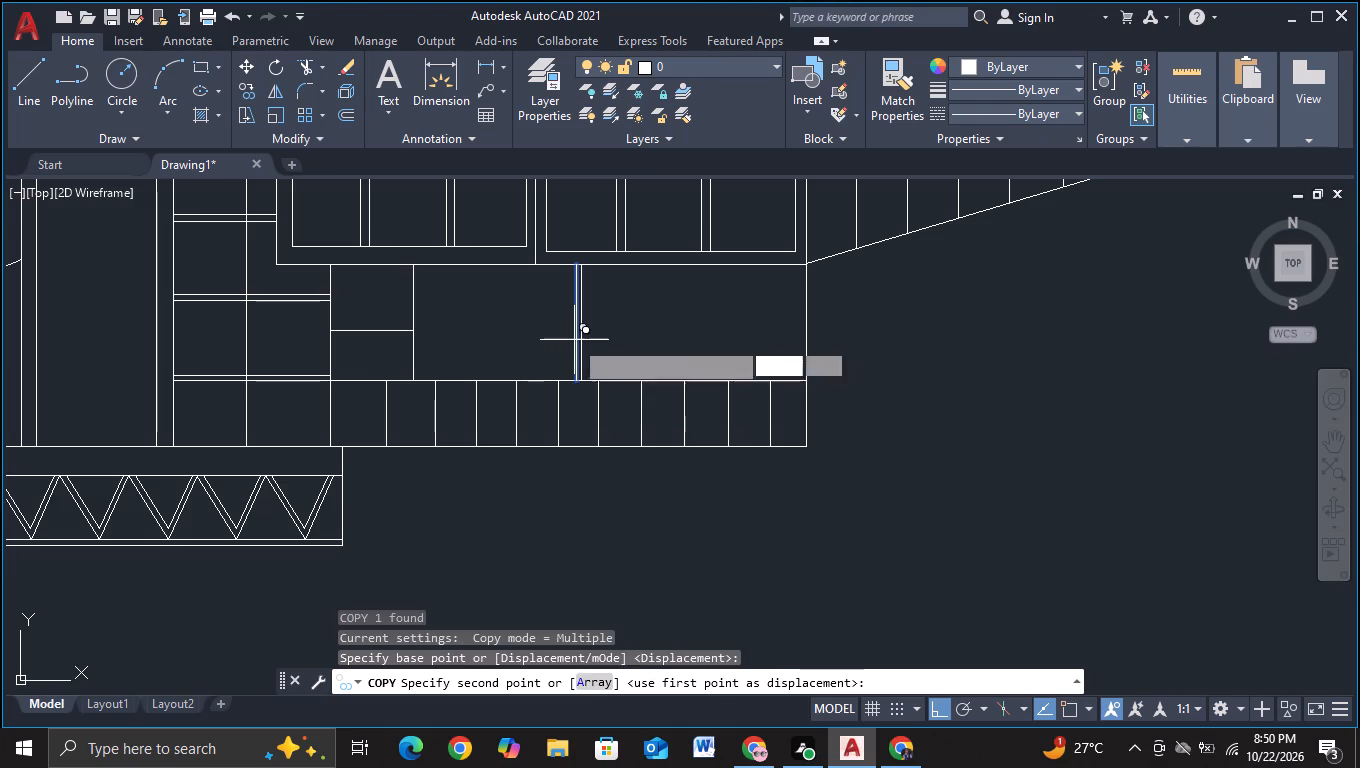
{"action": "scroll", "coordinate": [435, 350], "scroll_direction": "up", "scroll_amount": 2}
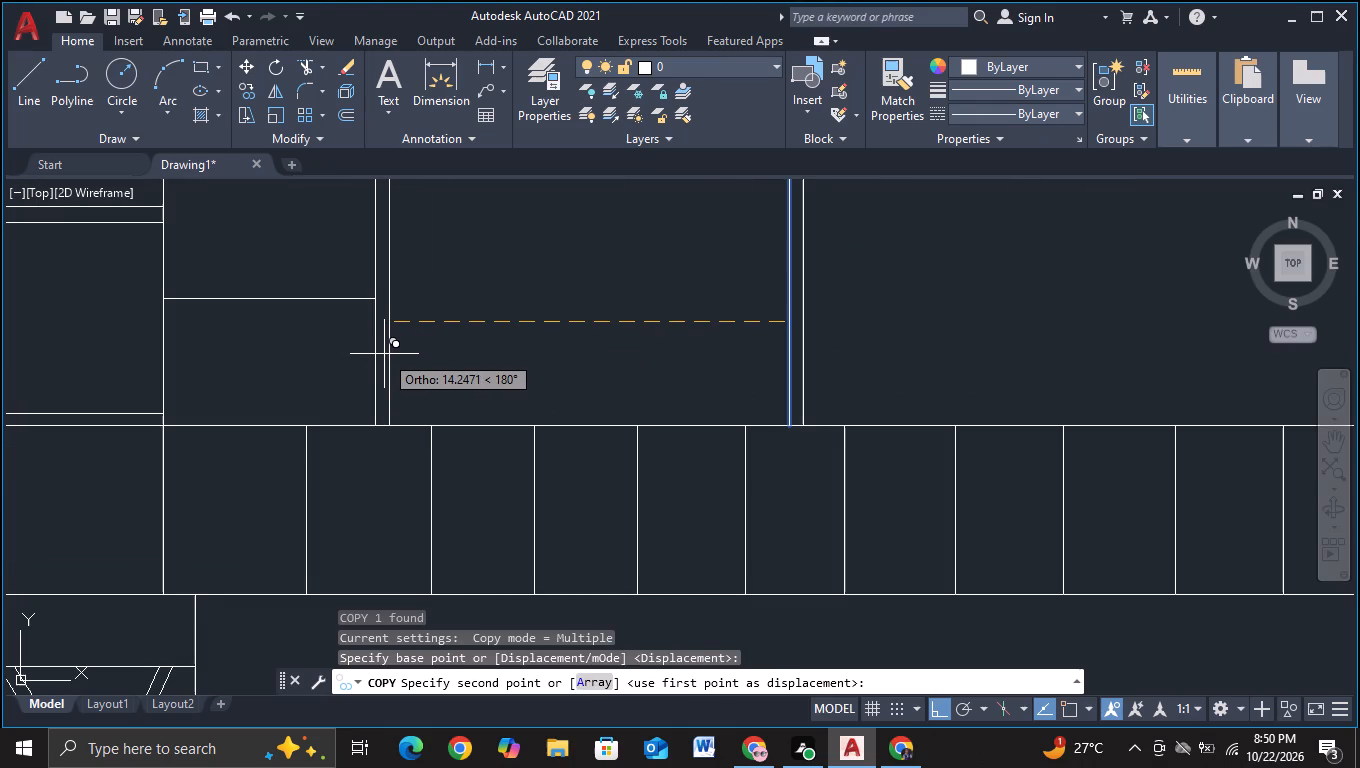
{"action": "left_click", "coordinate": [384, 354]}
{"action": "key", "text": "Escape"}
Draw a horizontal line just above the band's lower edge, crossing both pairs of vertical lines.
{"action": "scroll", "coordinate": [534, 362], "scroll_direction": "down", "scroll_amount": 2}
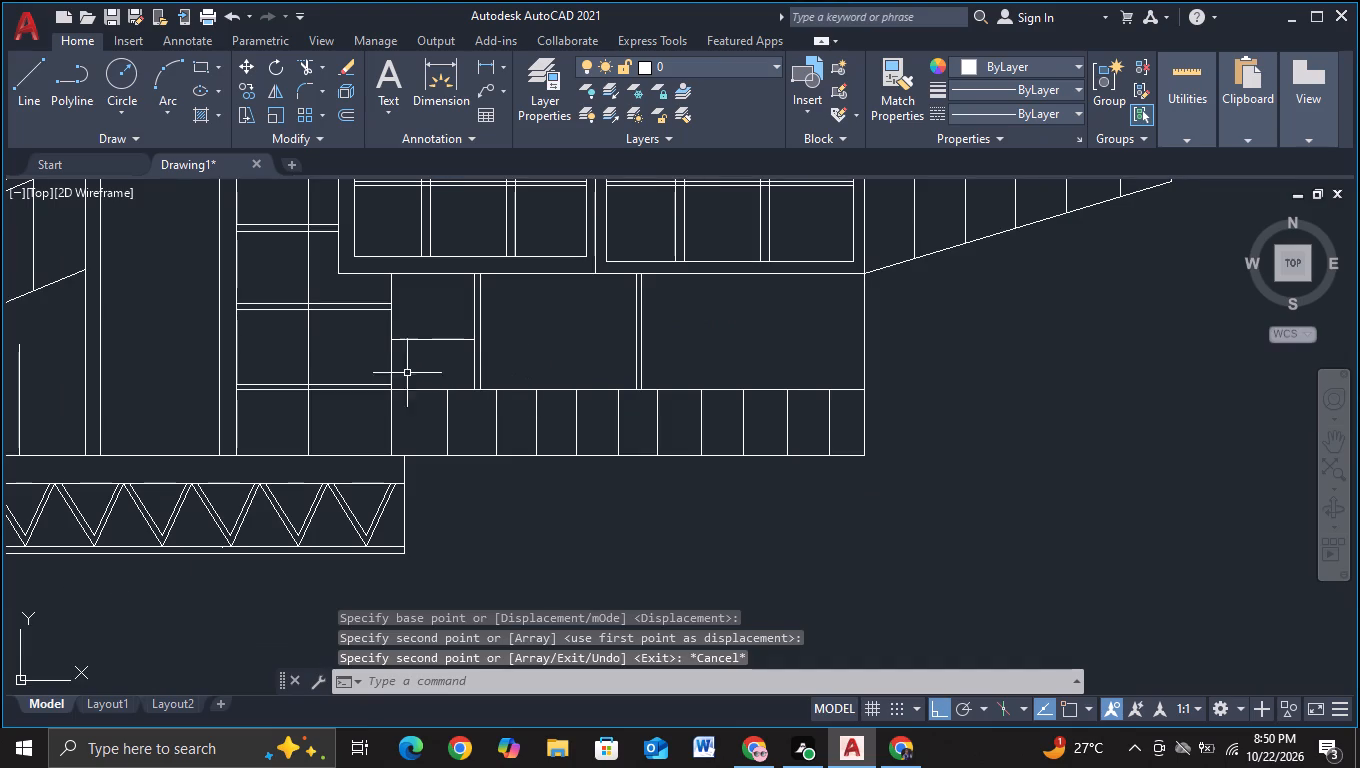
{"action": "scroll", "coordinate": [605, 382], "scroll_direction": "up", "scroll_amount": 2}
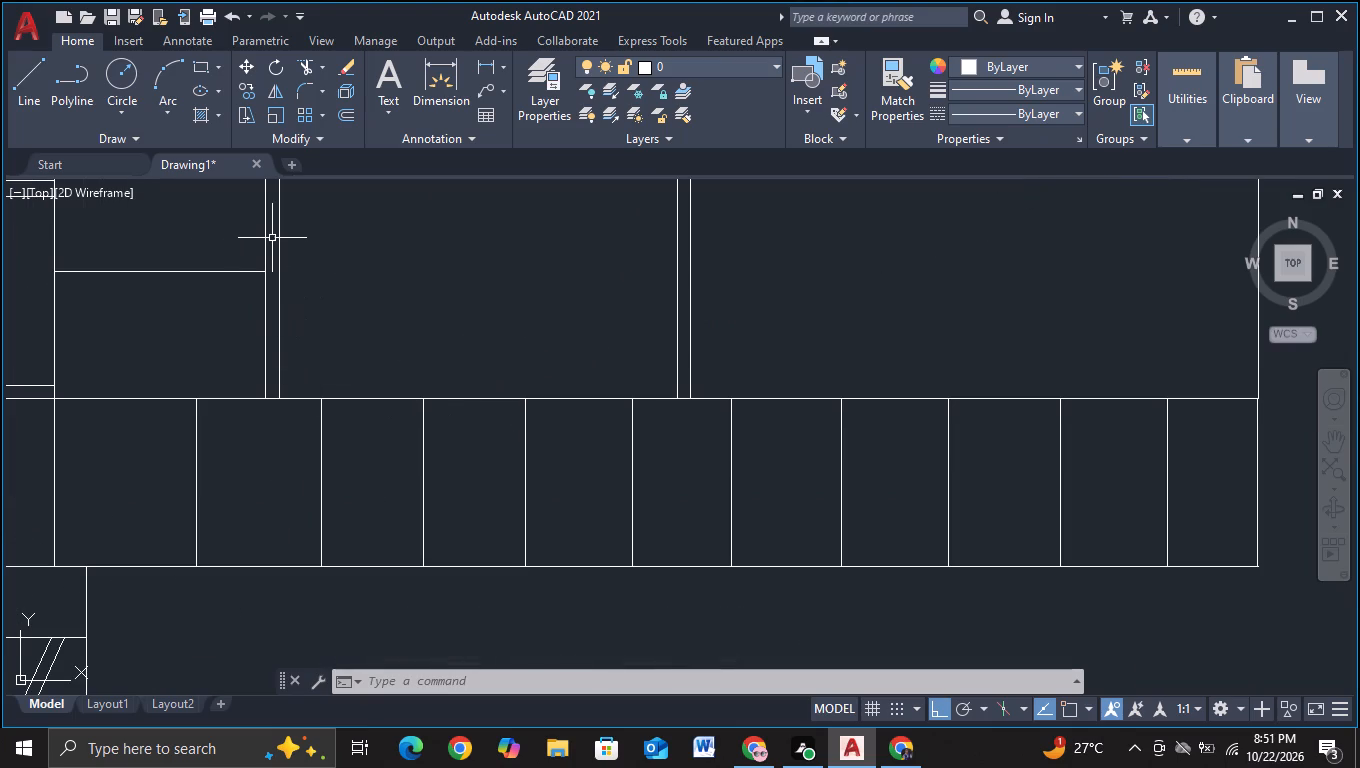
{"action": "left_click", "coordinate": [30, 97]}
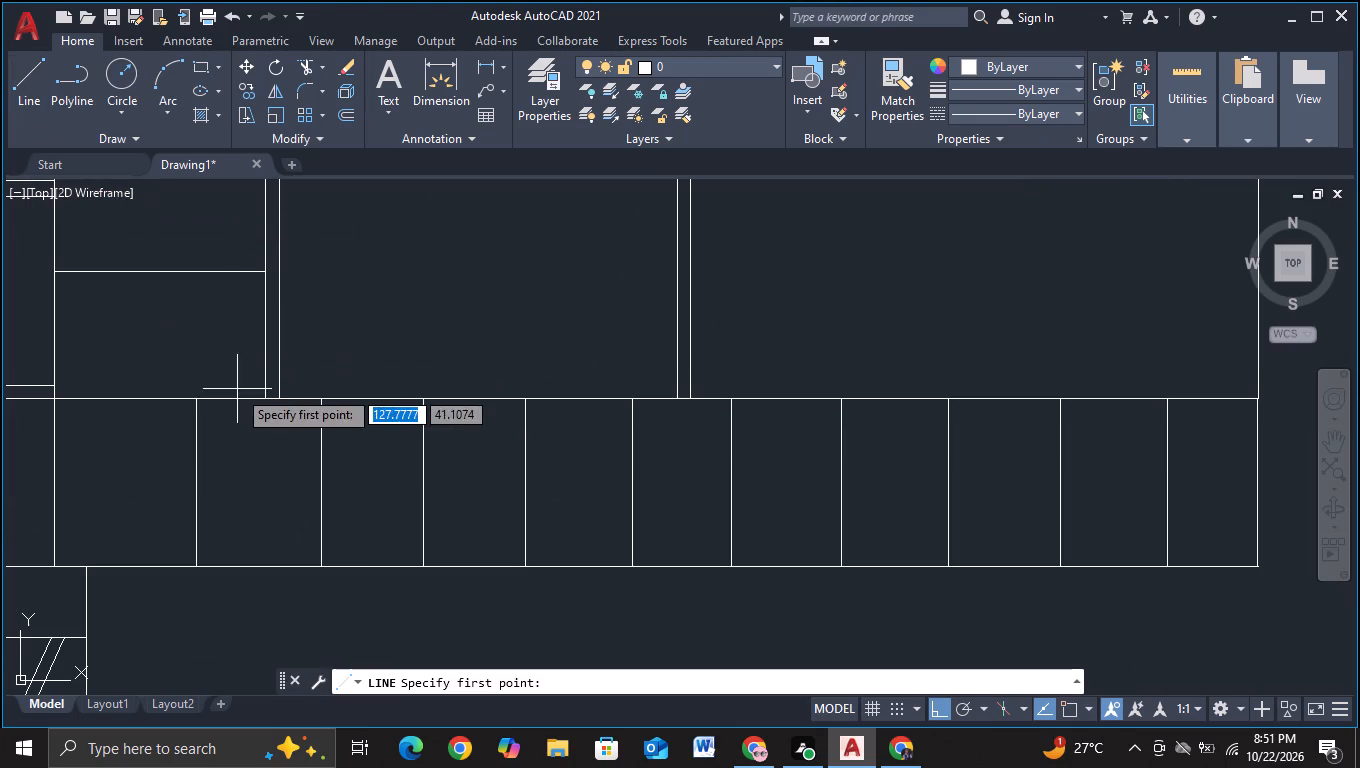
{"action": "left_click", "coordinate": [245, 383]}
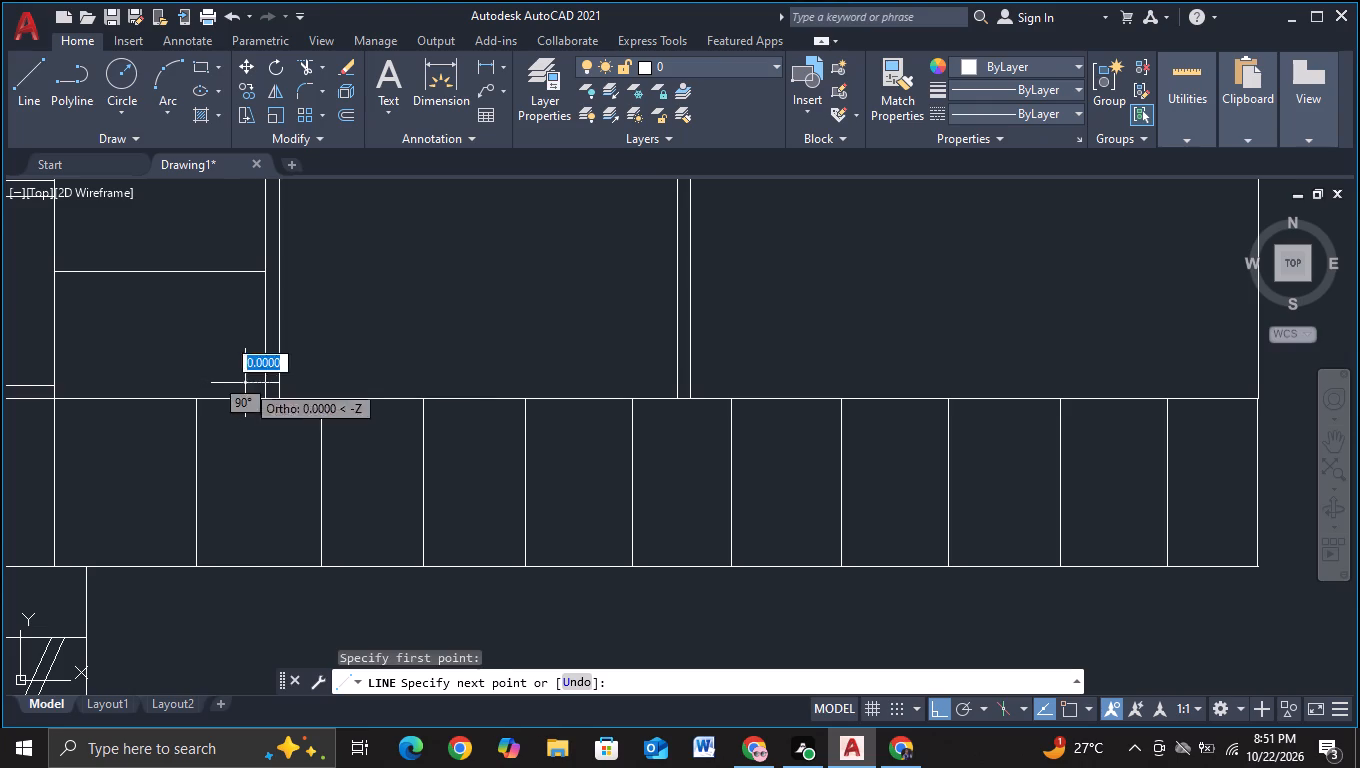
{"action": "left_click", "coordinate": [770, 342]}
{"action": "key", "text": "Escape"}
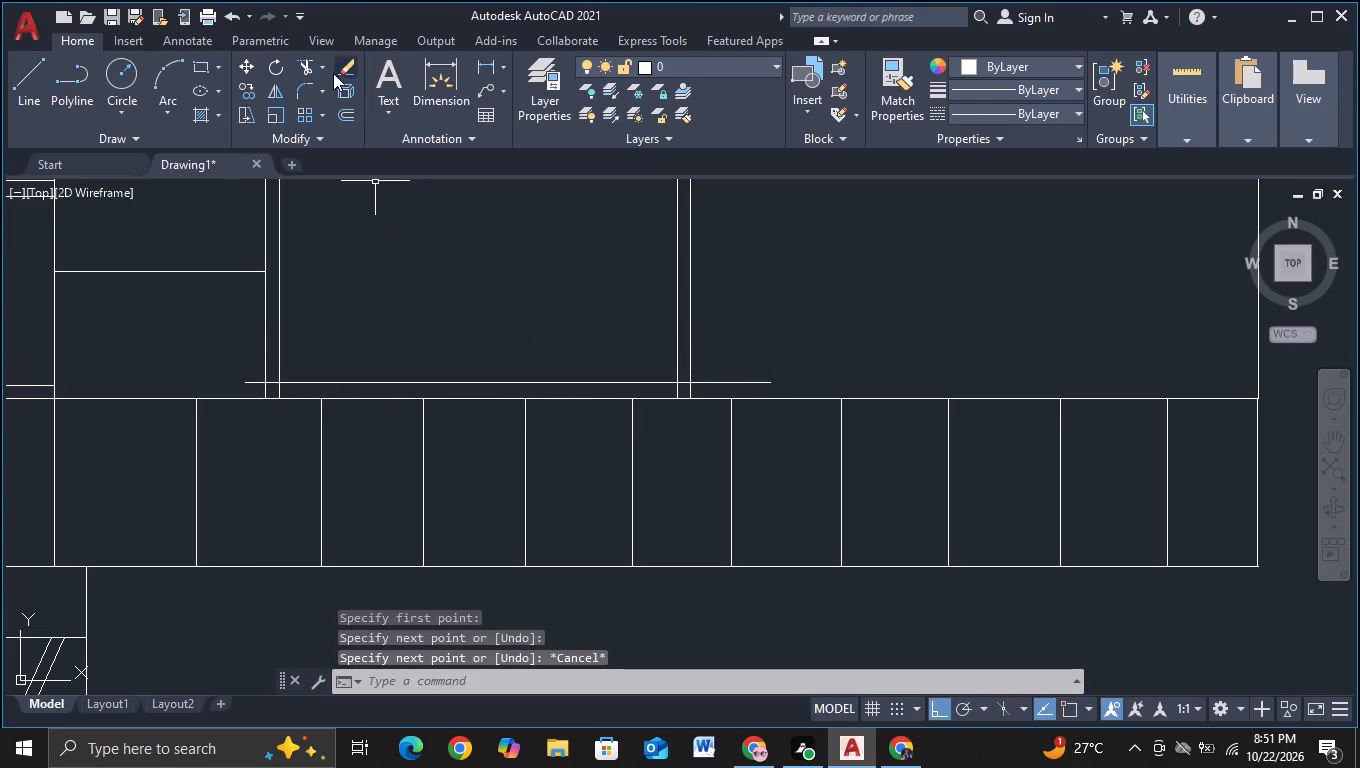
Trim the horizontal line and the two inner vertical lines where they cross, forming clean lower corners of an inner frame.
{"action": "left_click", "coordinate": [308, 63]}
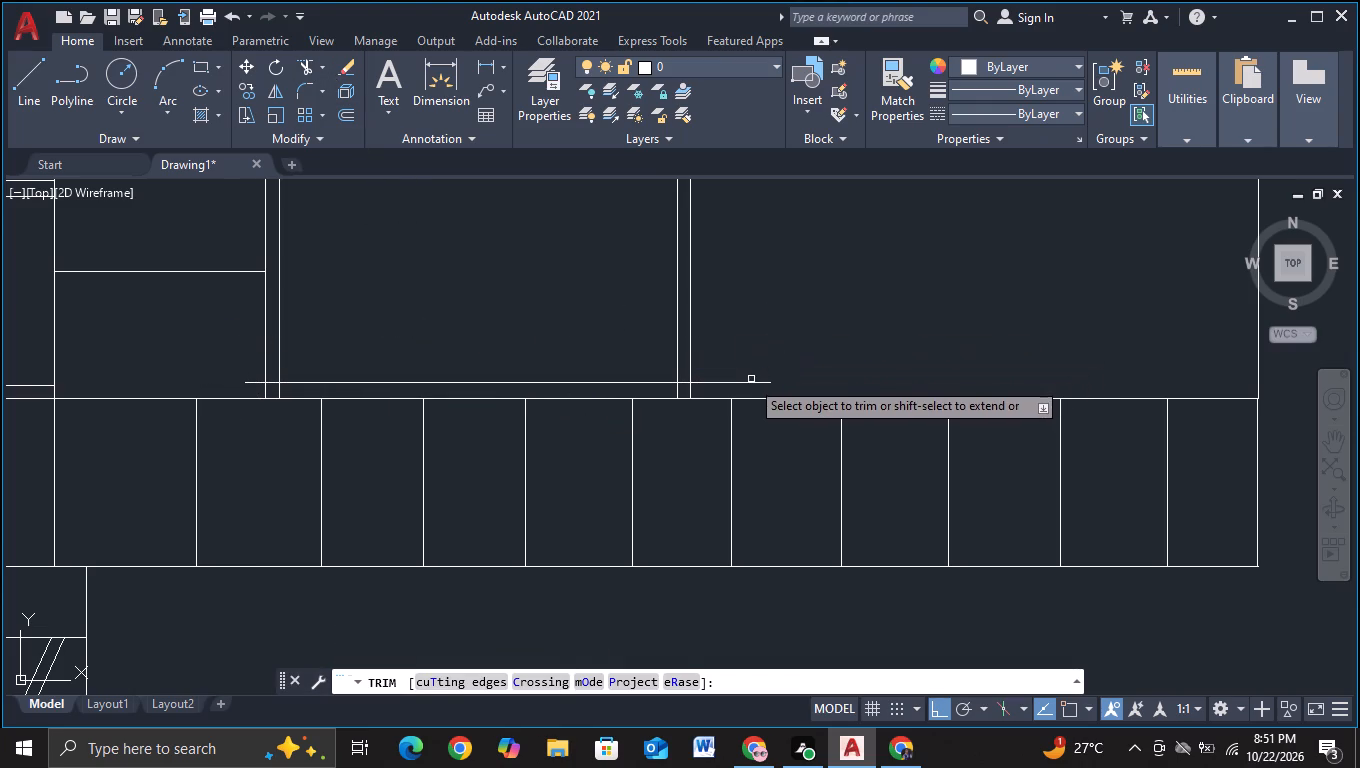
{"action": "left_click", "coordinate": [750, 382]}
{"action": "left_click", "coordinate": [686, 383]}
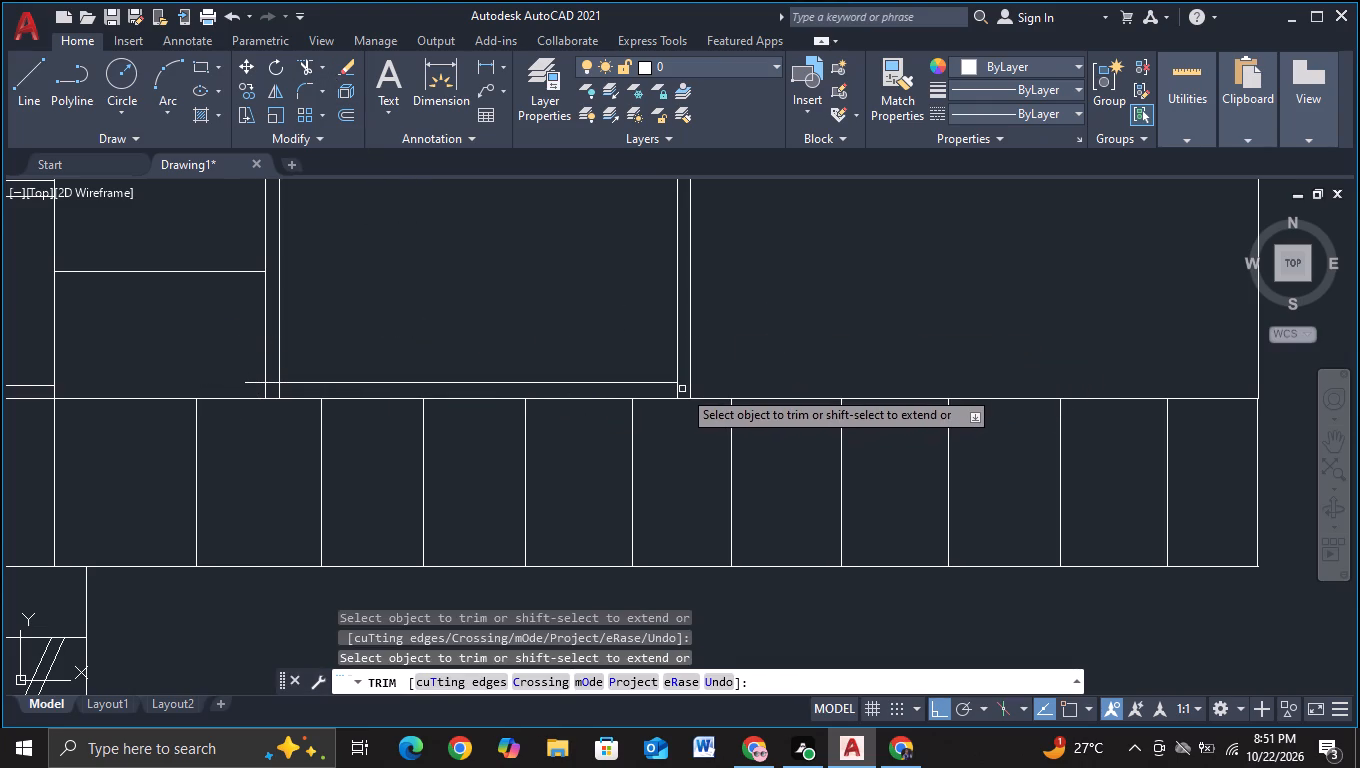
{"action": "left_click", "coordinate": [676, 390]}
{"action": "left_click", "coordinate": [248, 383]}
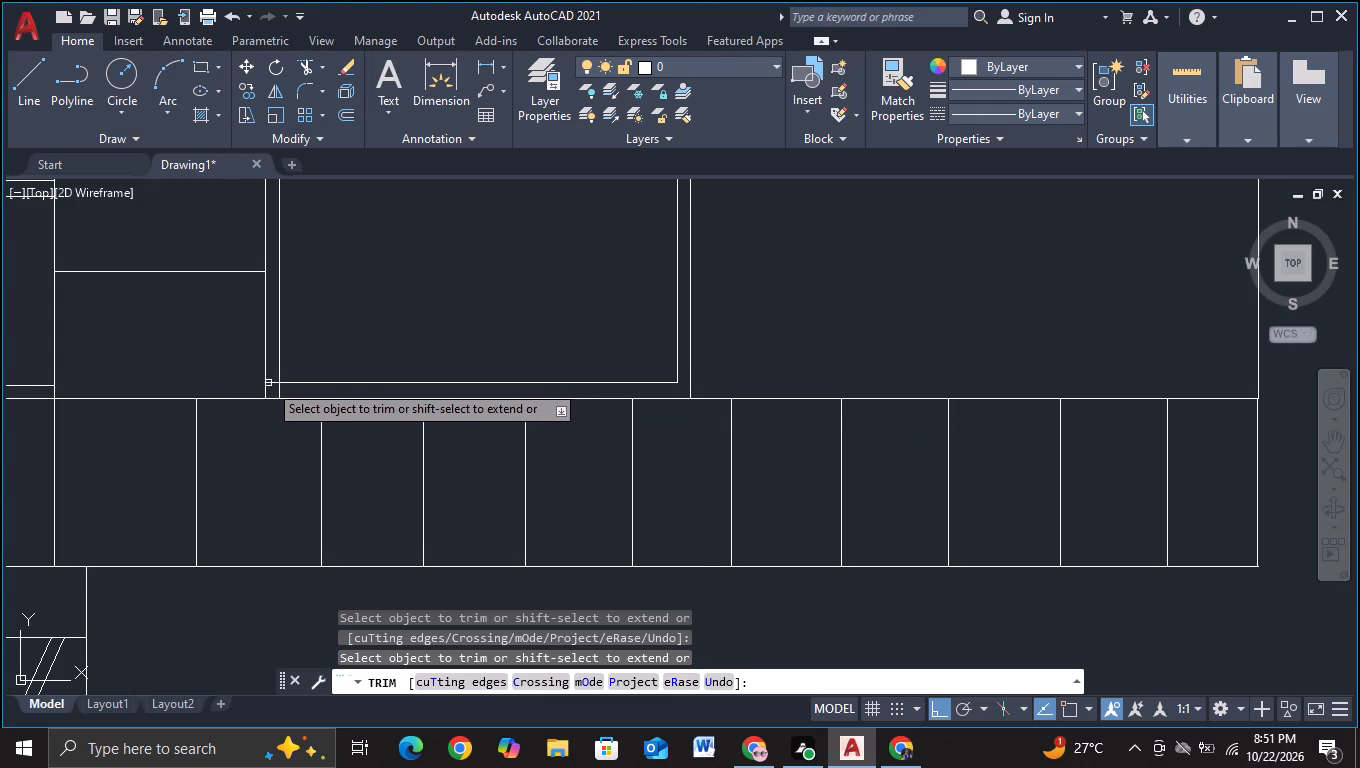
{"action": "left_click", "coordinate": [267, 383]}
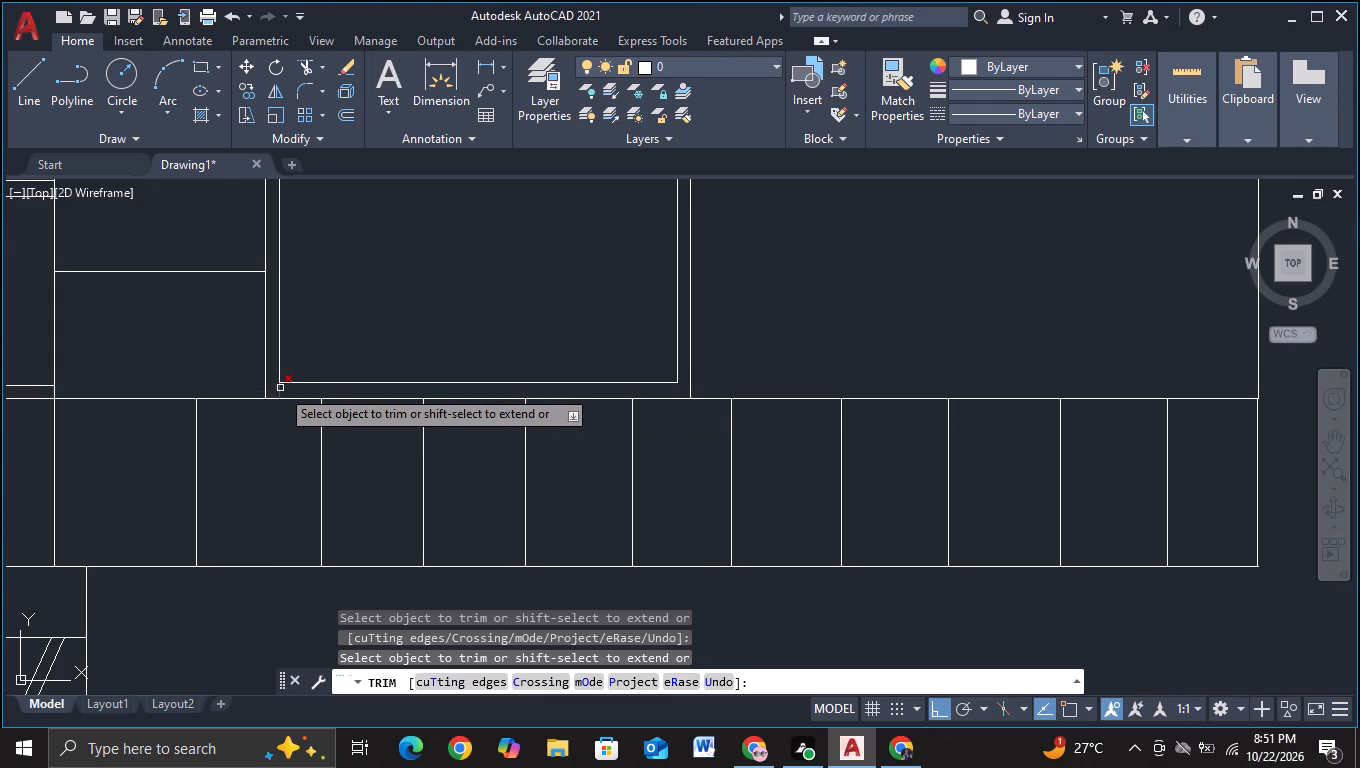
{"action": "left_click", "coordinate": [280, 388]}
{"action": "key", "text": "Escape"}
Copy the inner frame's bottom line about 9.4 units upward, to just below the band's upper edge.
{"action": "left_click", "coordinate": [316, 382]}
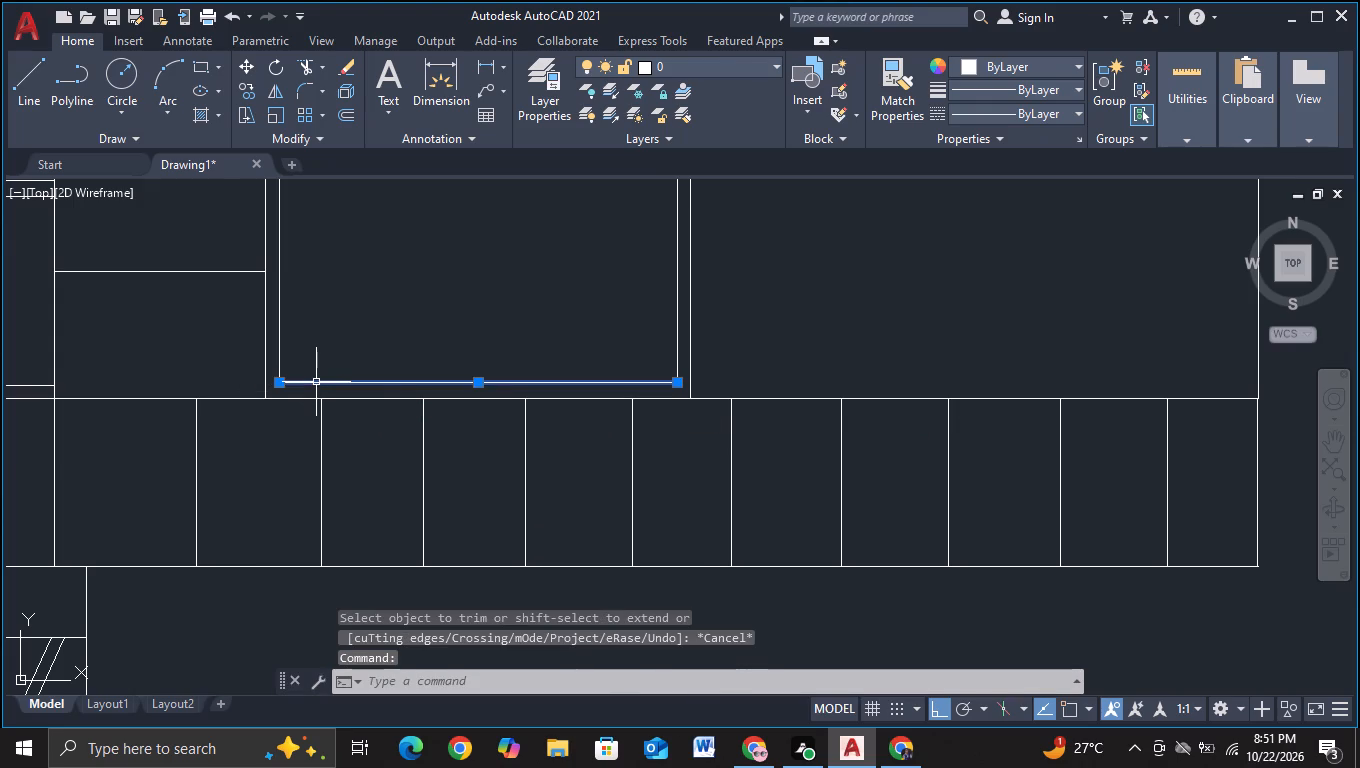
{"action": "key", "text": "c"}
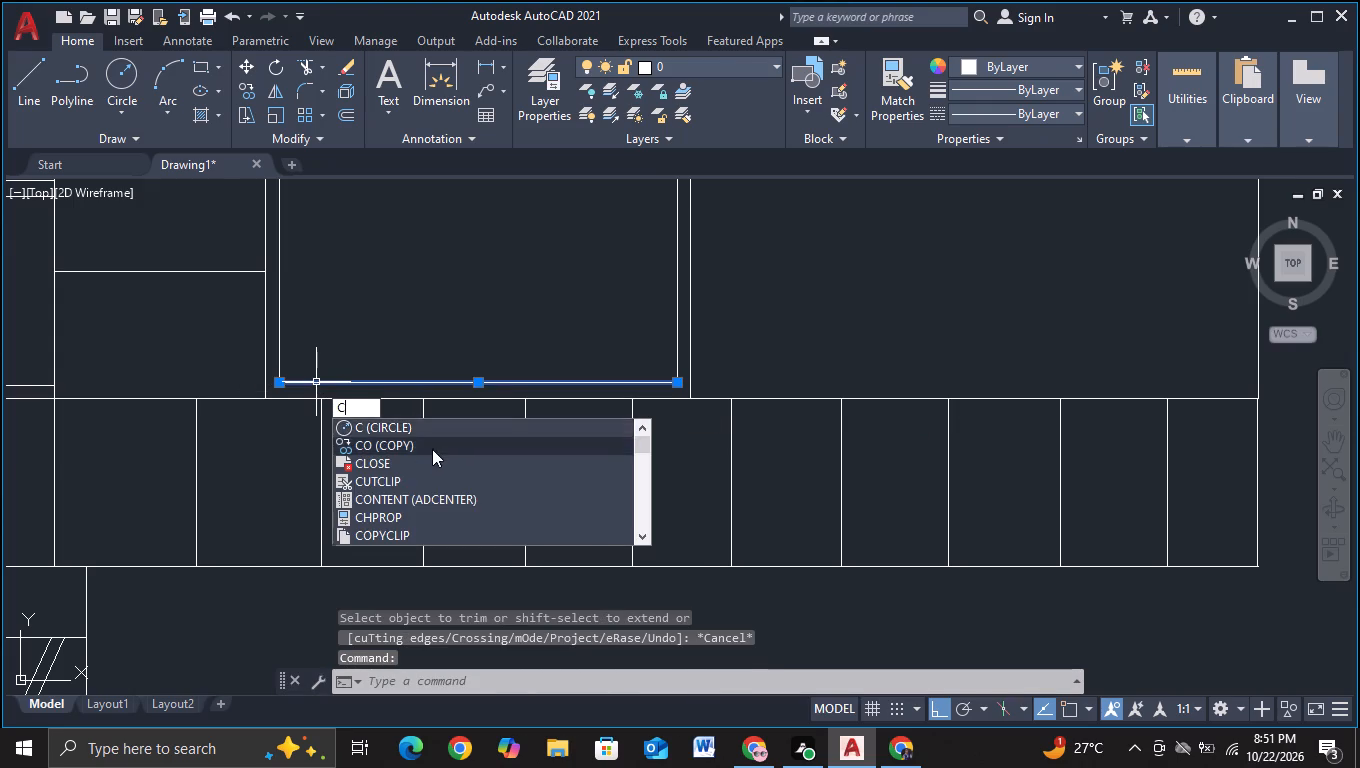
{"action": "left_click", "coordinate": [432, 449]}
{"action": "left_click", "coordinate": [416, 384]}
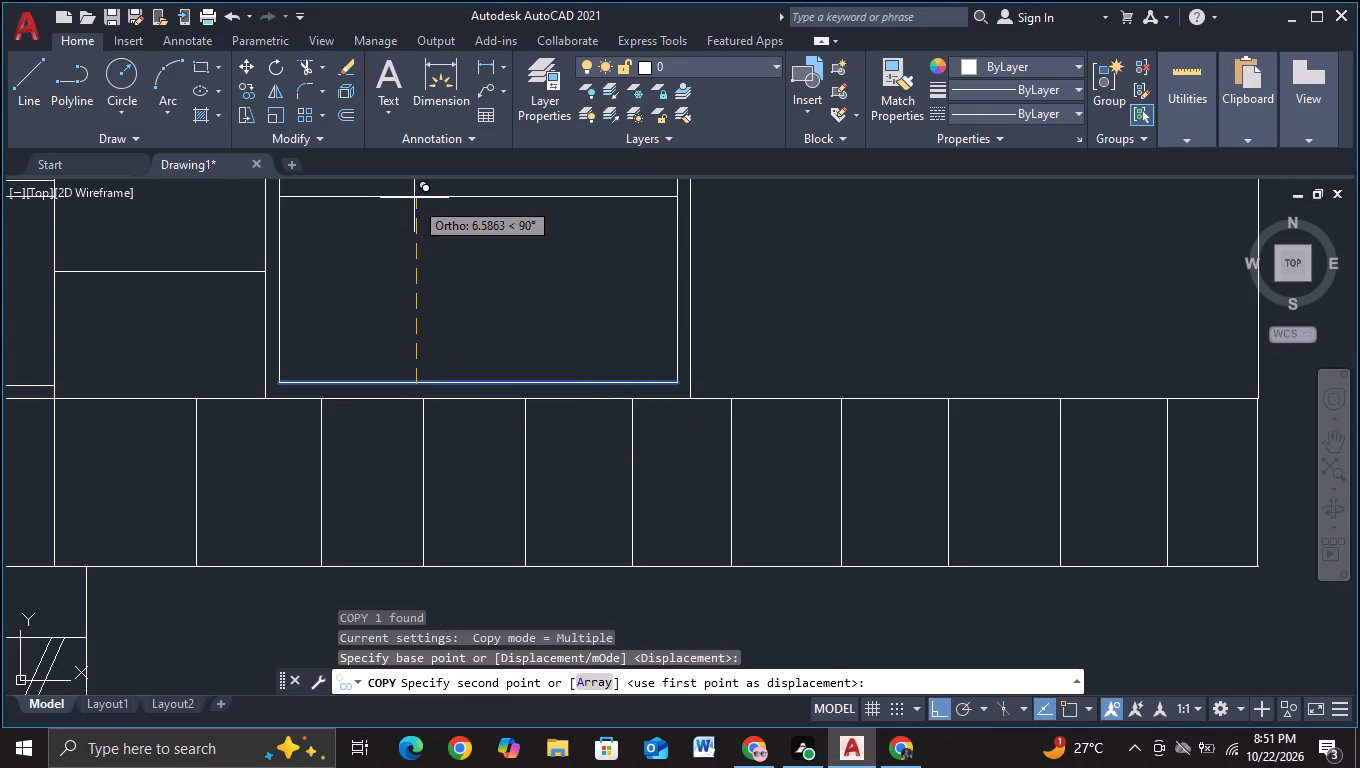
{"action": "middle_click_drag", "start_coordinate": [414, 201], "coordinate": [419, 376]}
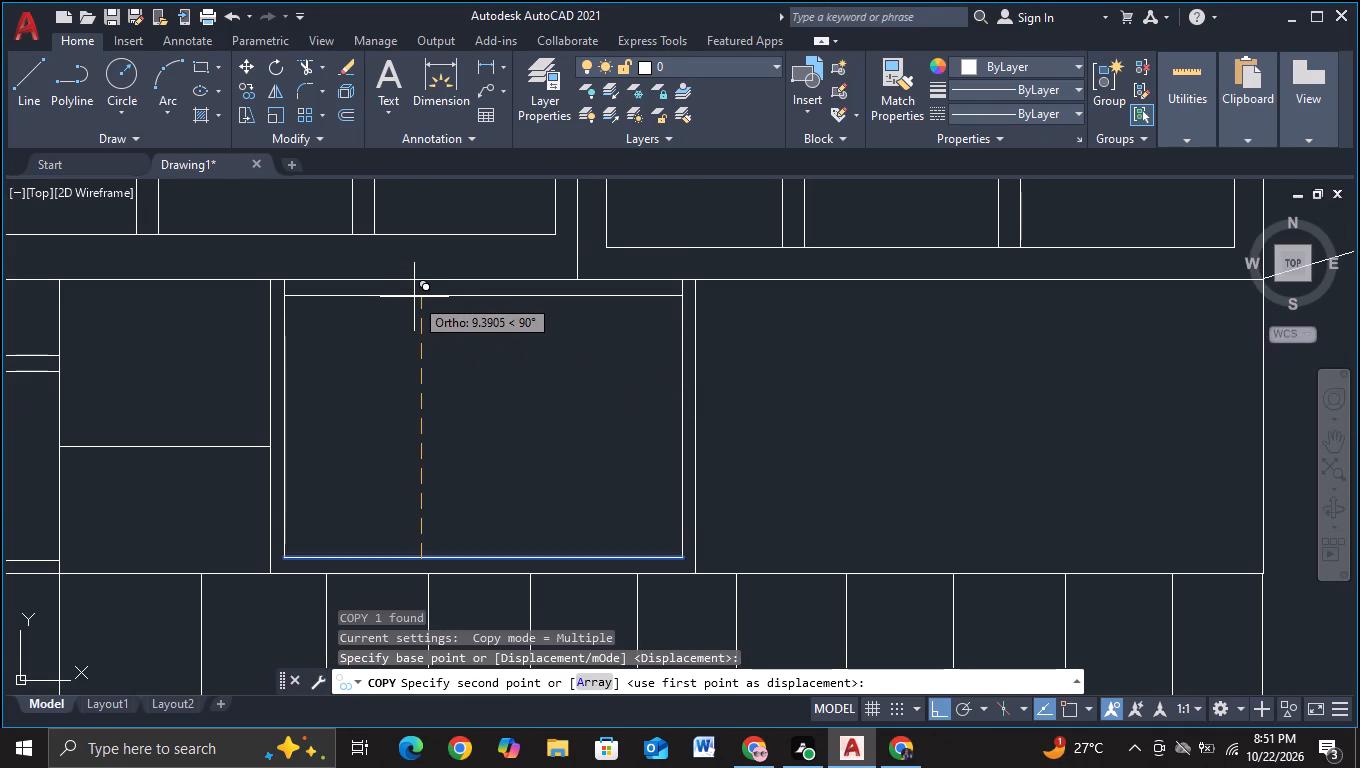
{"action": "left_click", "coordinate": [414, 295]}
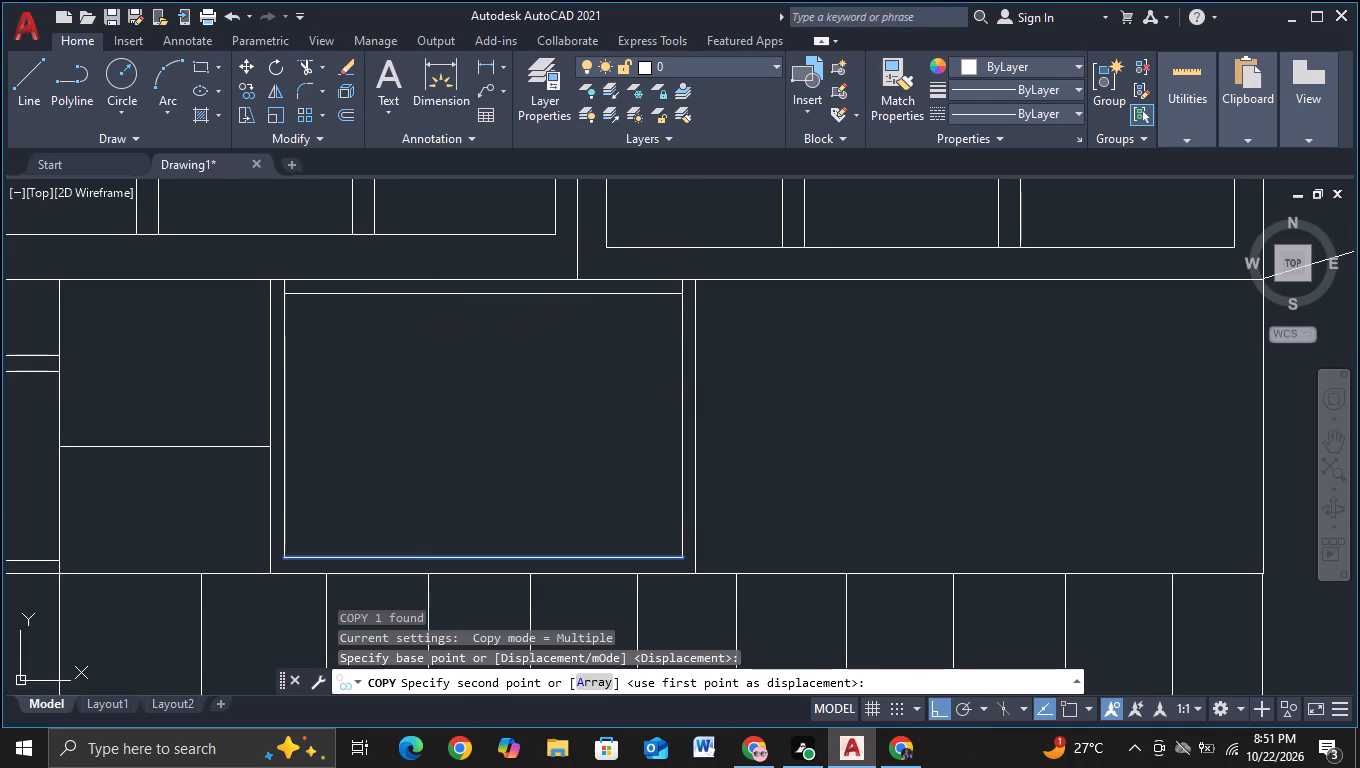
Trim the two inner vertical lines above the inner frame's top line to form clean upper corners.
{"action": "key", "text": "Escape"}
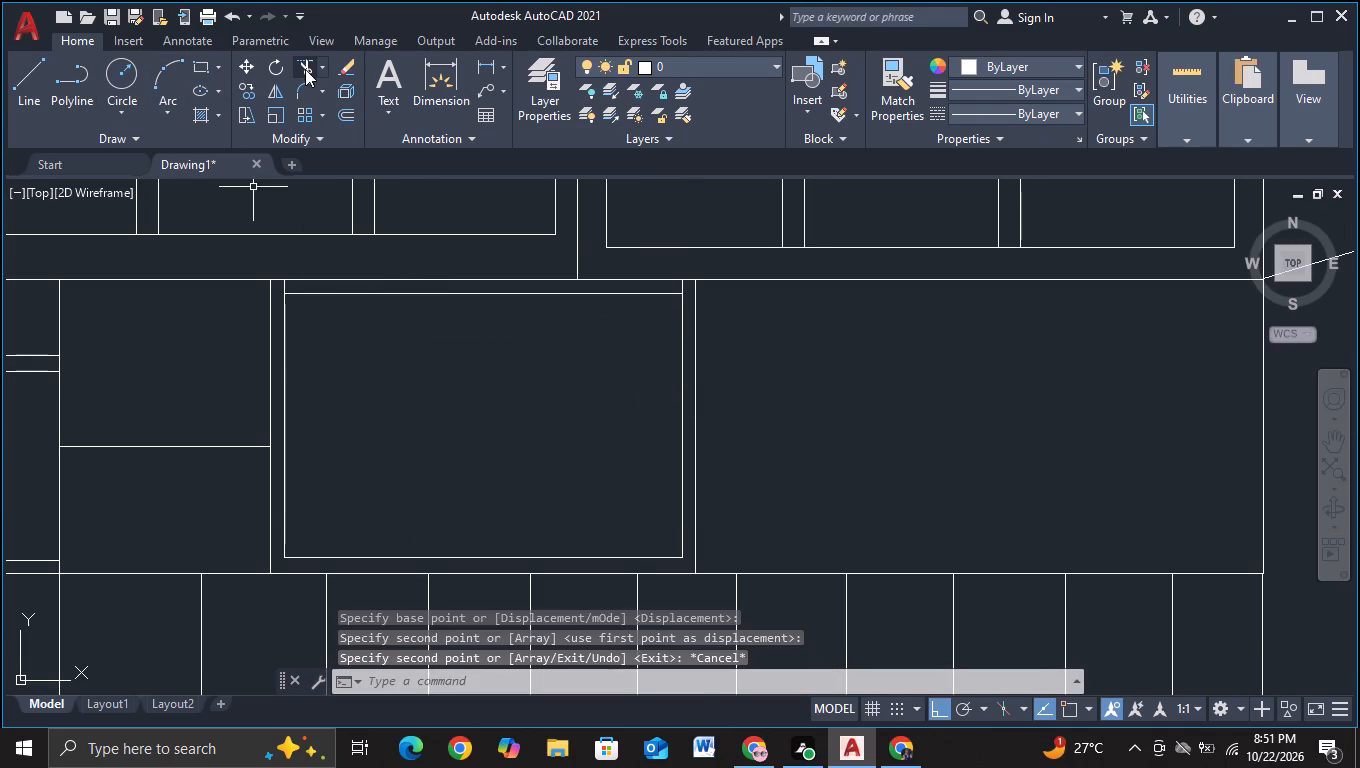
{"action": "left_click", "coordinate": [305, 69]}
{"action": "left_click", "coordinate": [285, 288]}
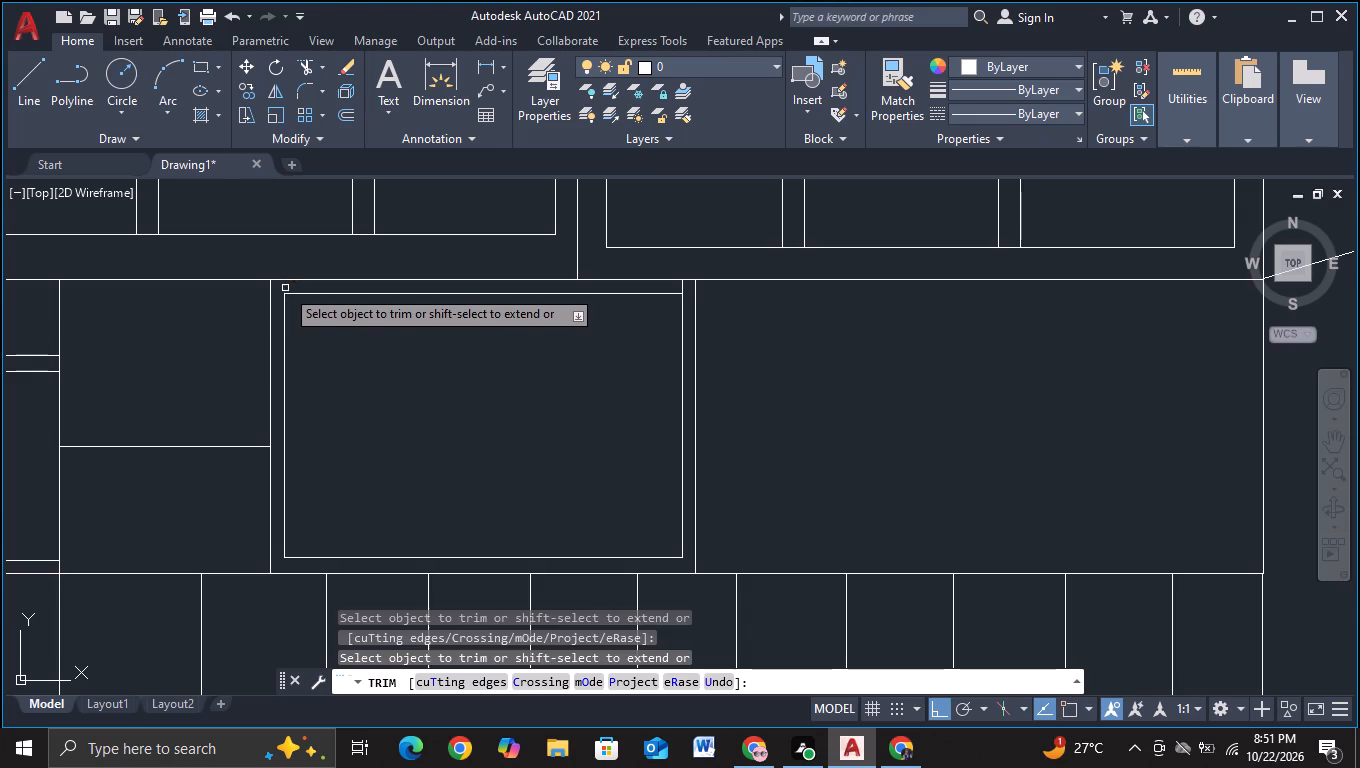
{"action": "left_click", "coordinate": [682, 287]}
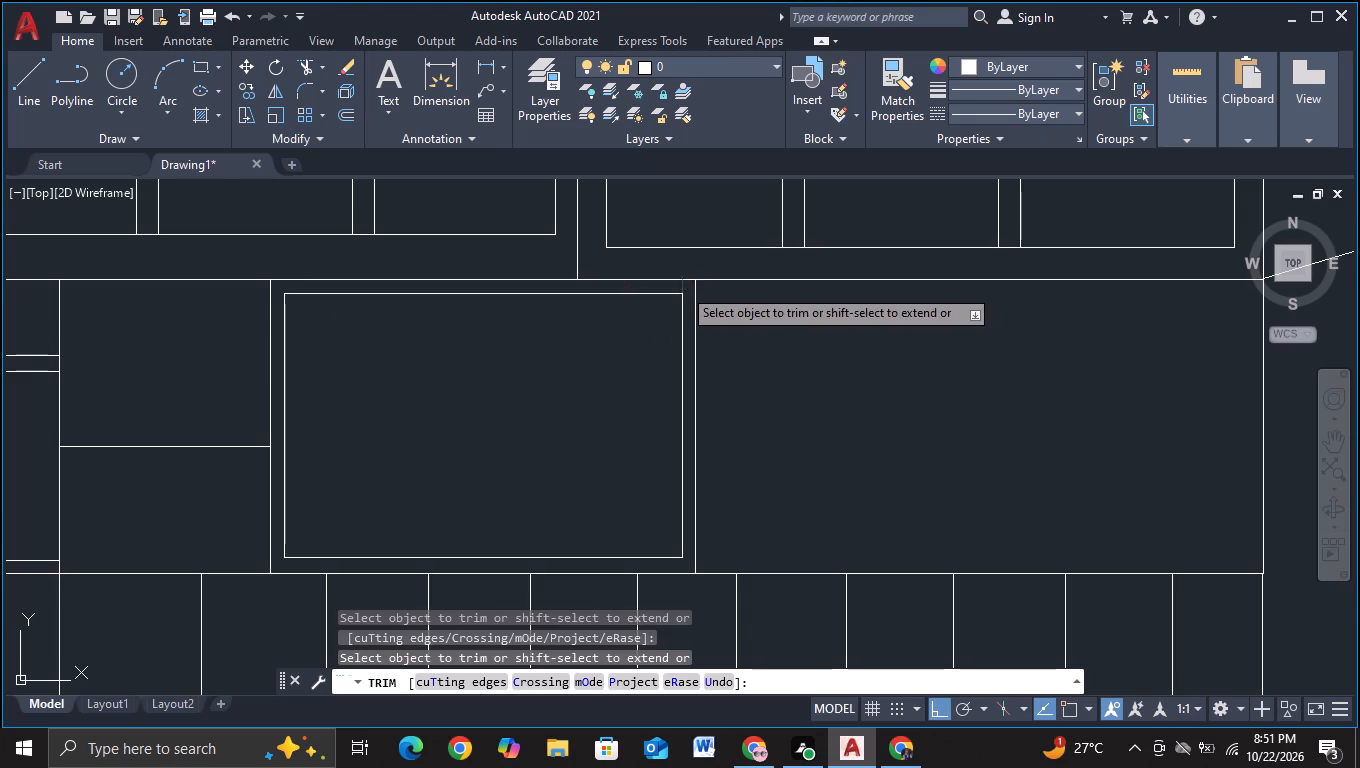
{"action": "scroll", "coordinate": [733, 354], "scroll_direction": "down", "scroll_amount": 1}
{"action": "key", "text": "Escape"}
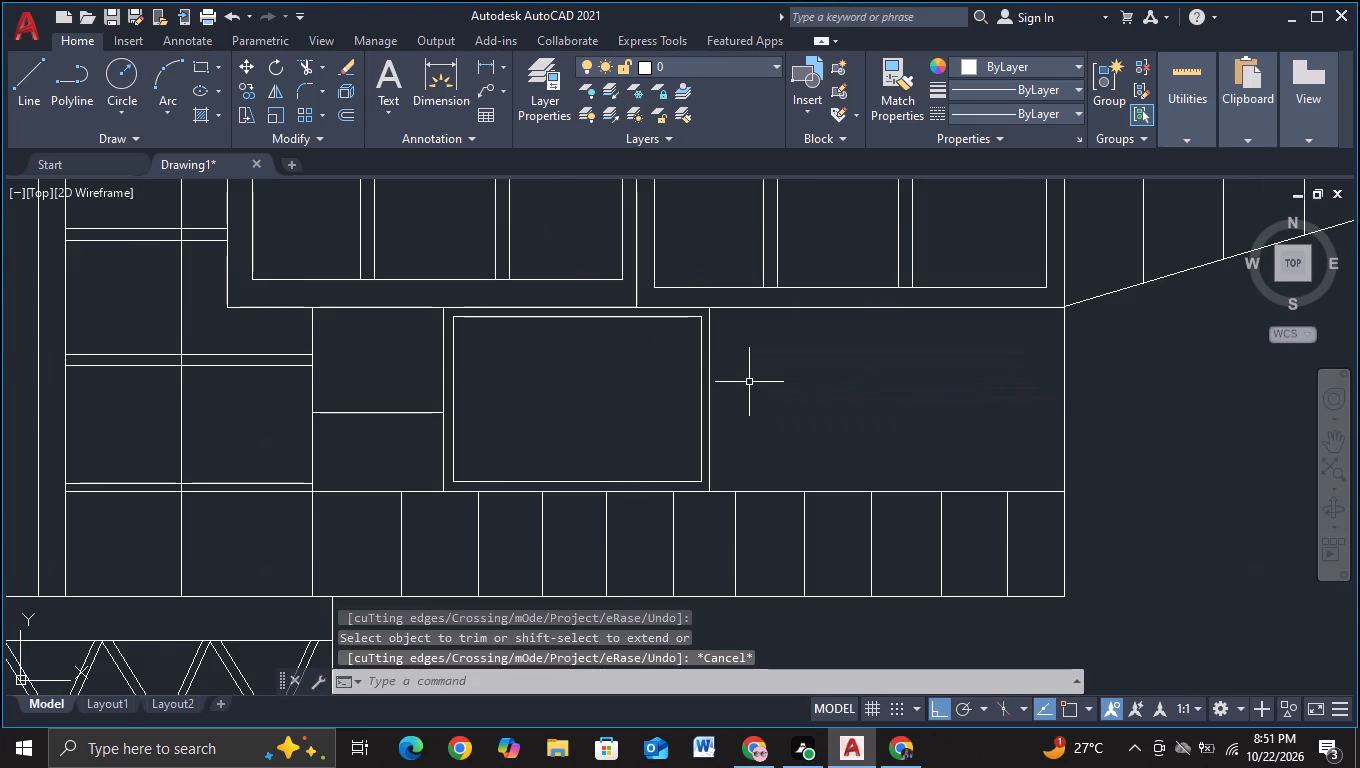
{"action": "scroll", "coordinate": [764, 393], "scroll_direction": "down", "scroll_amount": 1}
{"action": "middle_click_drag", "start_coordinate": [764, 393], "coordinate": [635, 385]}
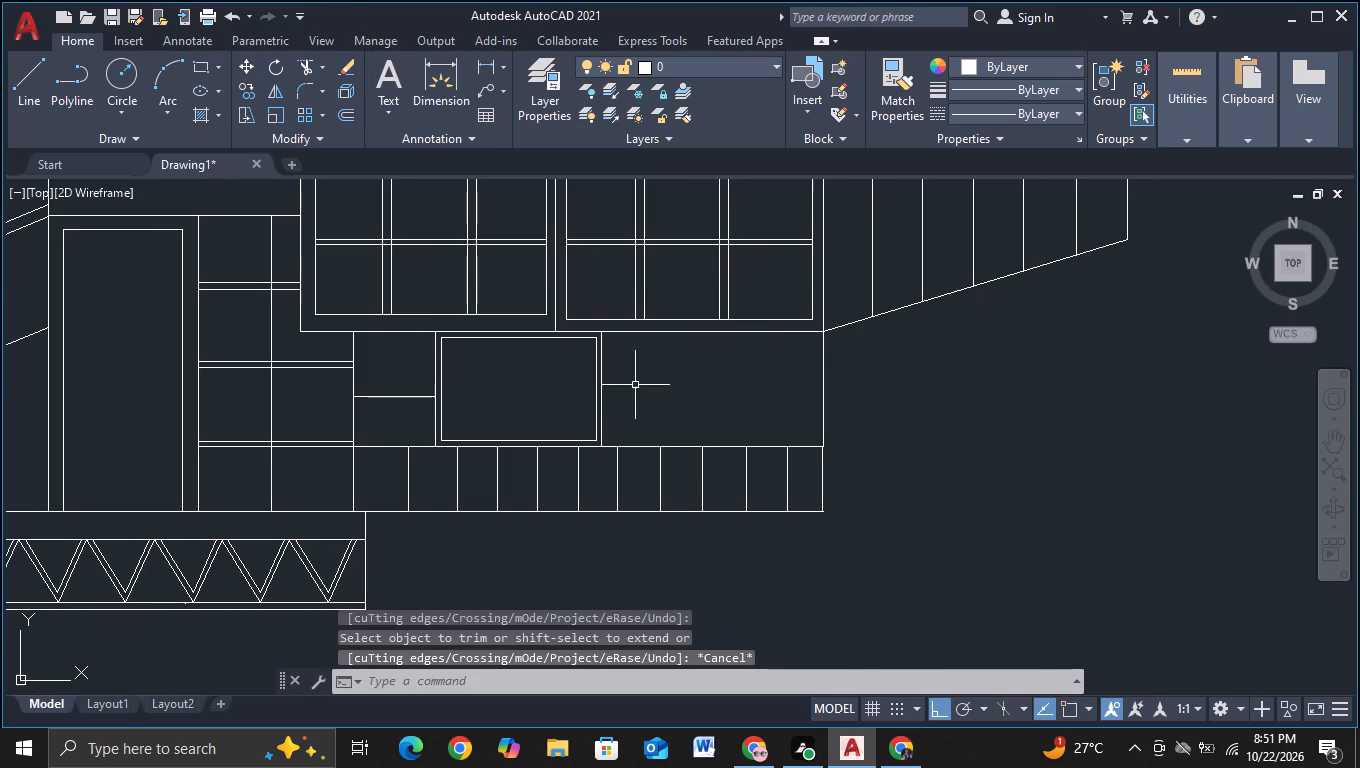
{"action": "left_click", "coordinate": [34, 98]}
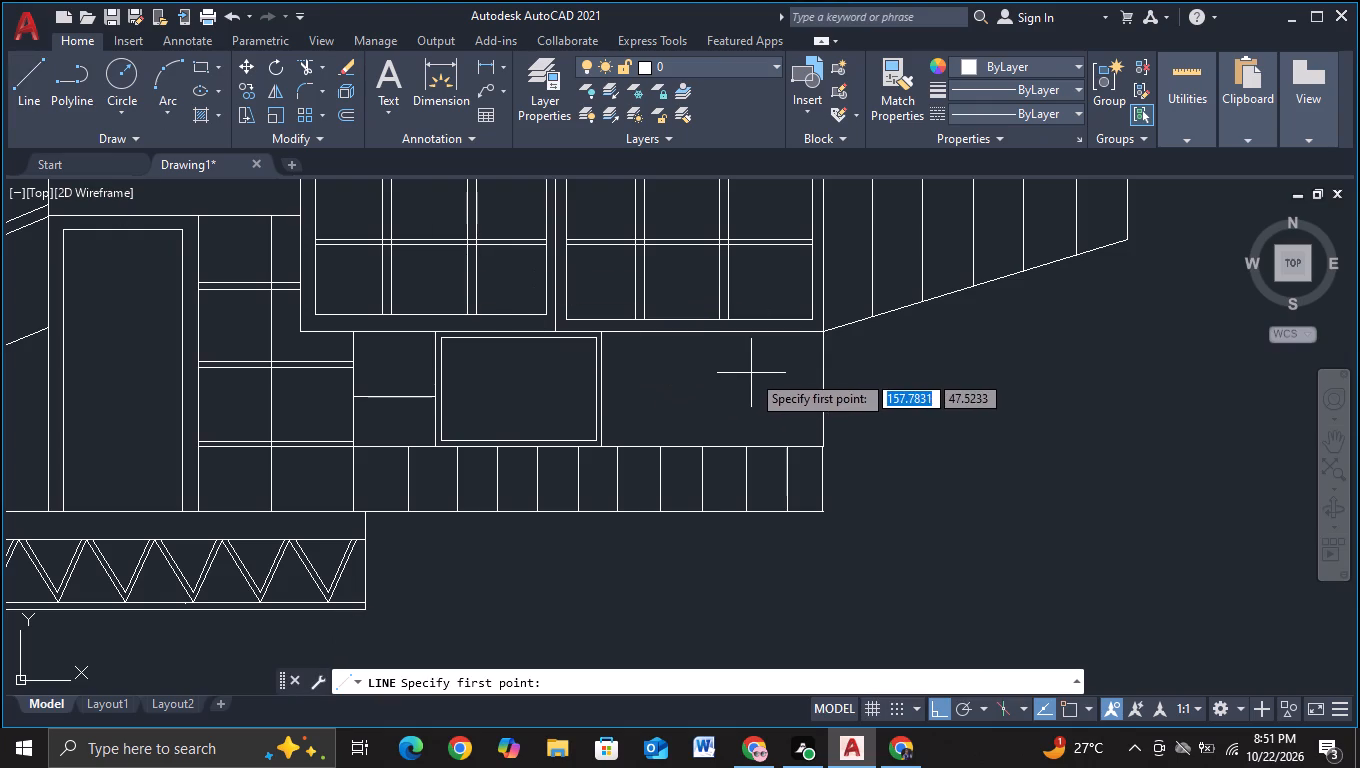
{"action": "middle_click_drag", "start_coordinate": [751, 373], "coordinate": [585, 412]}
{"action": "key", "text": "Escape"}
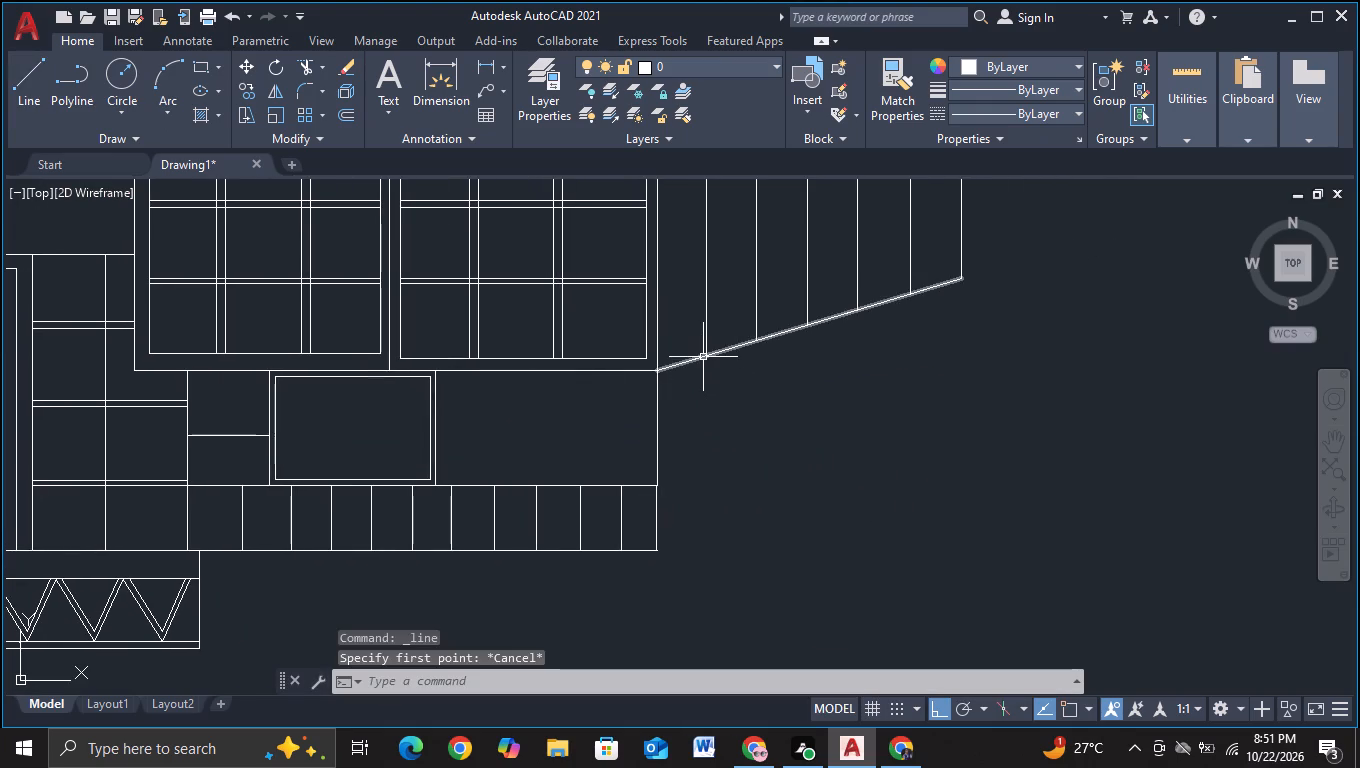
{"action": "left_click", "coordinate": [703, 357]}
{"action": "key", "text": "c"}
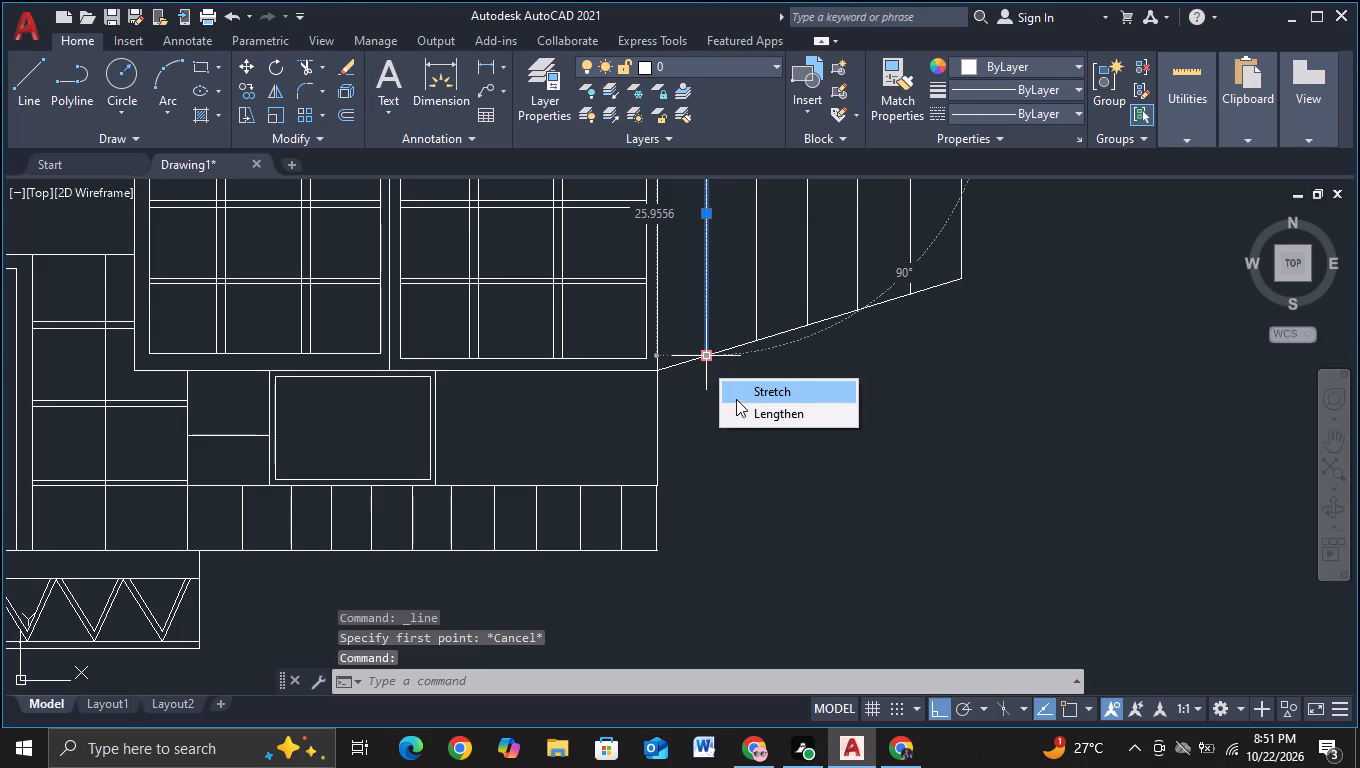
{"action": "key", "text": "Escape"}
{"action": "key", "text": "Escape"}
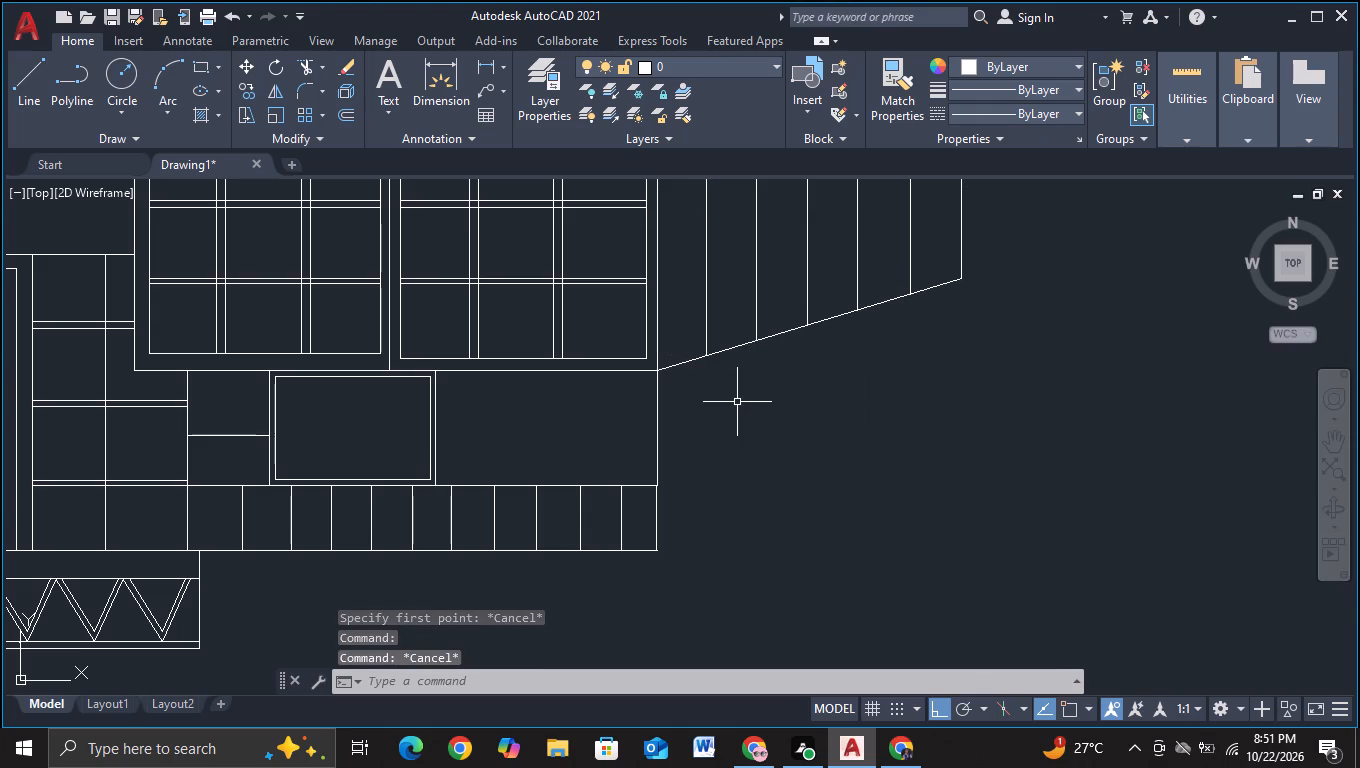
Copy the slanted bottom edge of the slatted side face about 10 units straight down, starting it at the band's lower outer corner.
{"action": "left_click", "coordinate": [693, 356]}
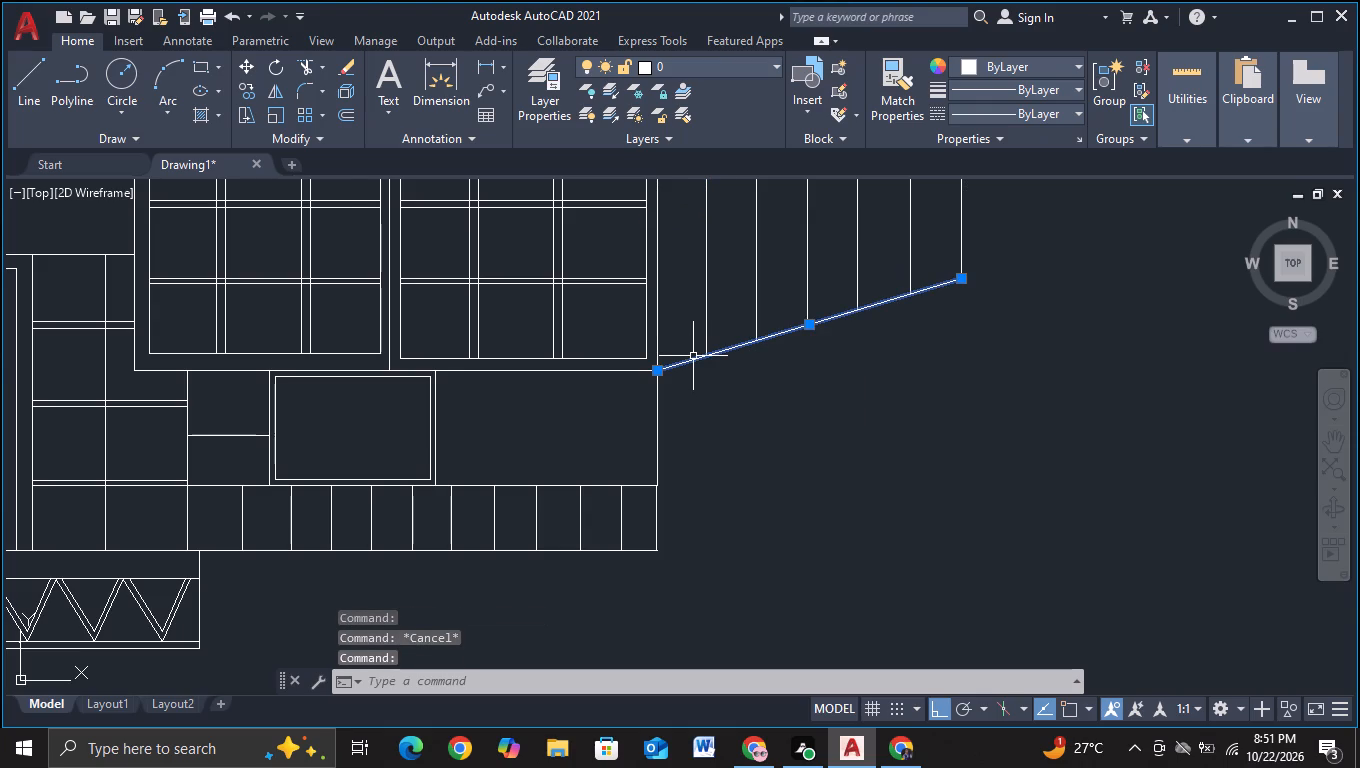
{"action": "key", "text": "c"}
{"action": "left_click", "coordinate": [767, 423]}
{"action": "left_click", "coordinate": [690, 369]}
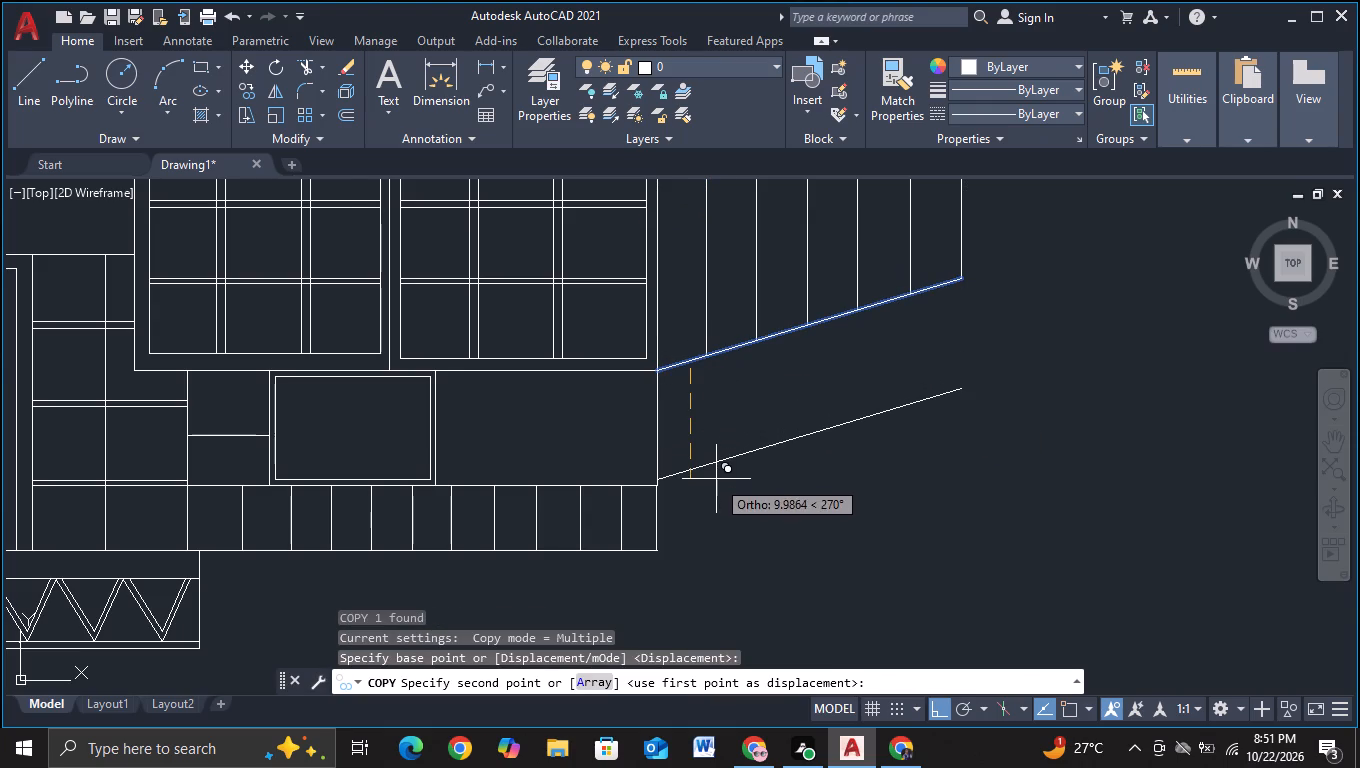
{"action": "left_click", "coordinate": [717, 484]}
{"action": "key", "text": "Escape"}
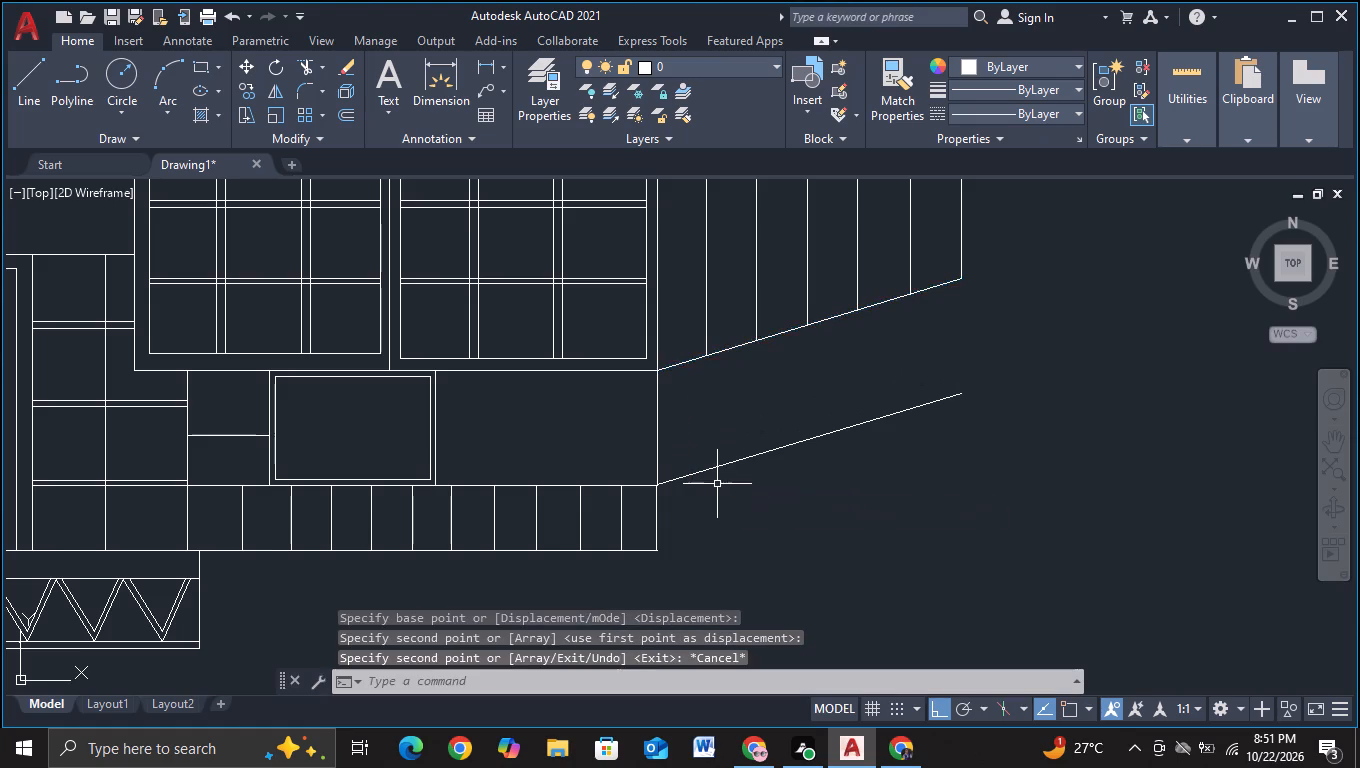
With object snap on, draw a vertical line about 15 units up from a slat line's top end, crossing the band beside the framed panel.
{"action": "scroll", "coordinate": [721, 494], "scroll_direction": "down", "scroll_amount": 1}
{"action": "middle_click_drag", "start_coordinate": [745, 517], "coordinate": [764, 481]}
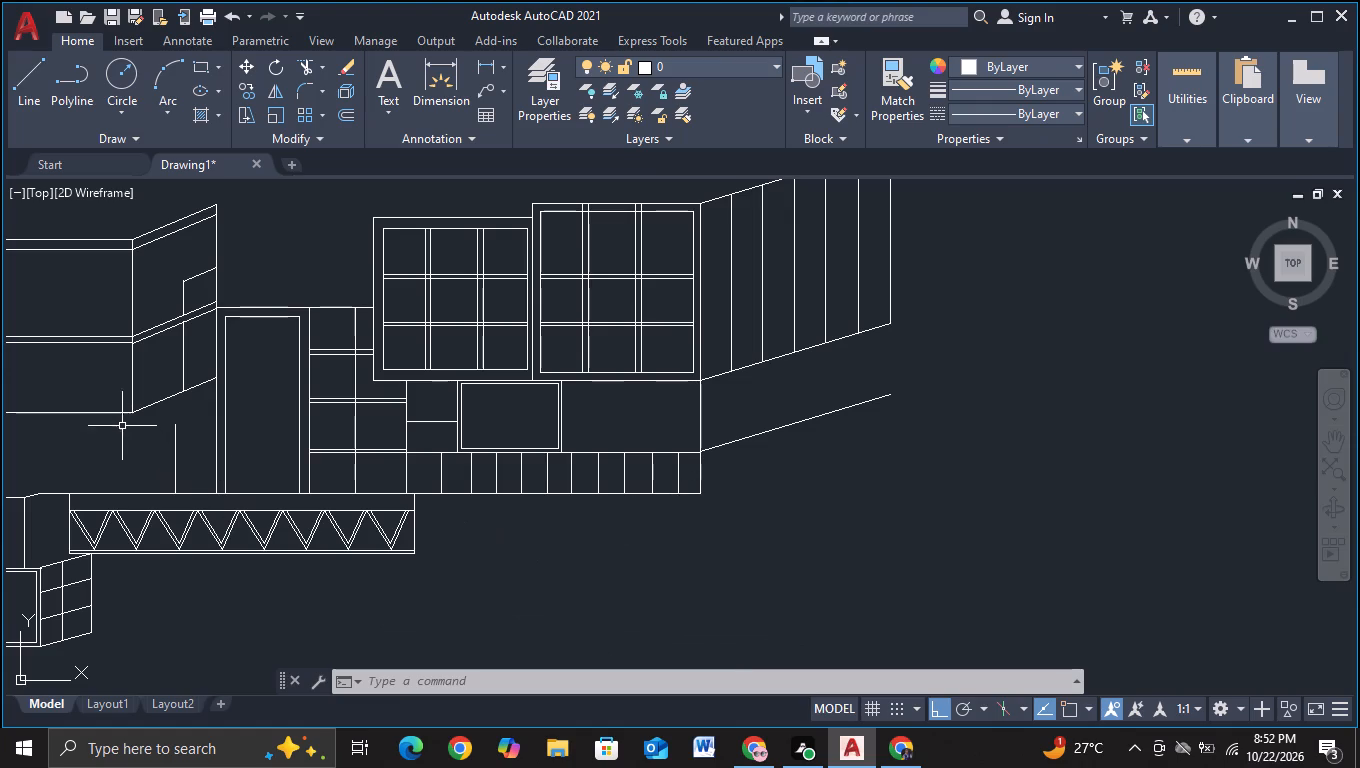
{"action": "left_click", "coordinate": [27, 111]}
{"action": "scroll", "coordinate": [562, 486], "scroll_direction": "up", "scroll_amount": 1}
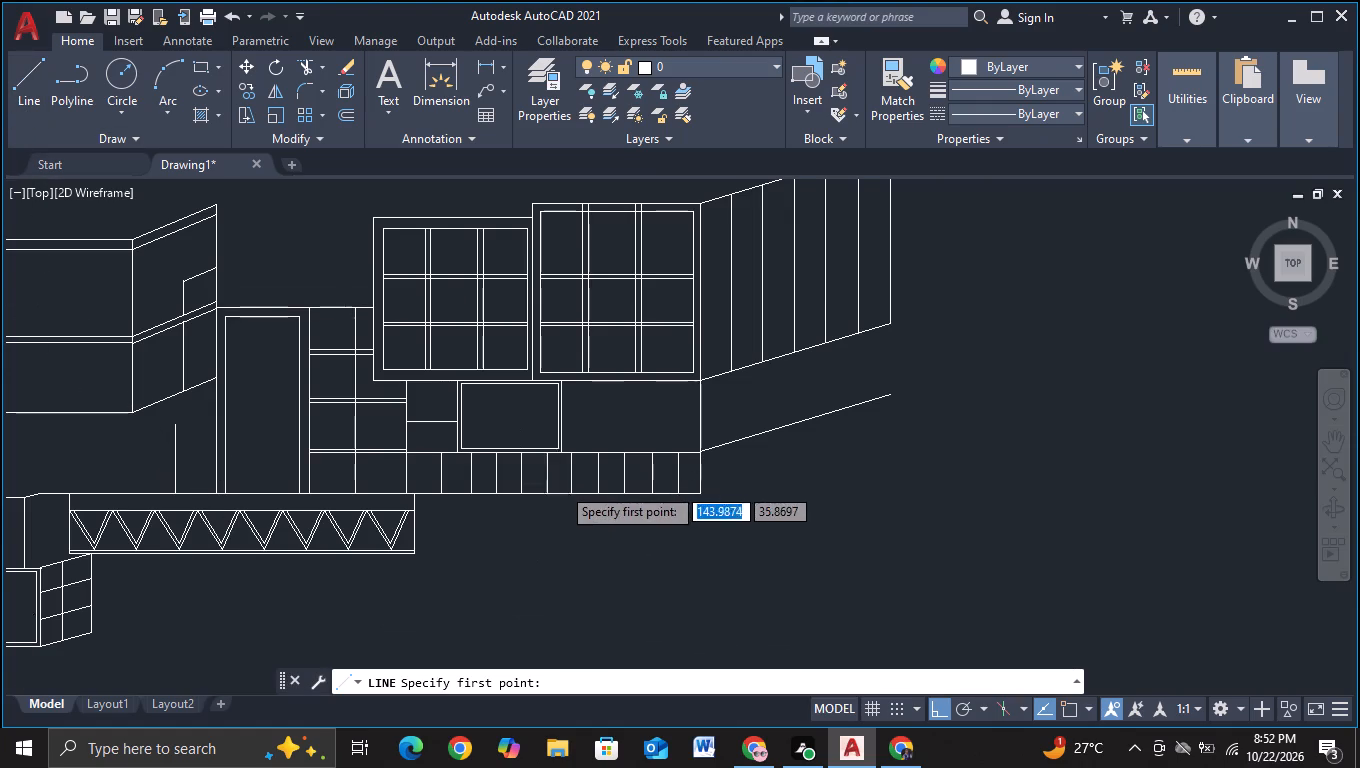
{"action": "middle_click_drag", "start_coordinate": [641, 482], "coordinate": [638, 572]}
{"action": "scroll", "coordinate": [638, 572], "scroll_direction": "up", "scroll_amount": 1}
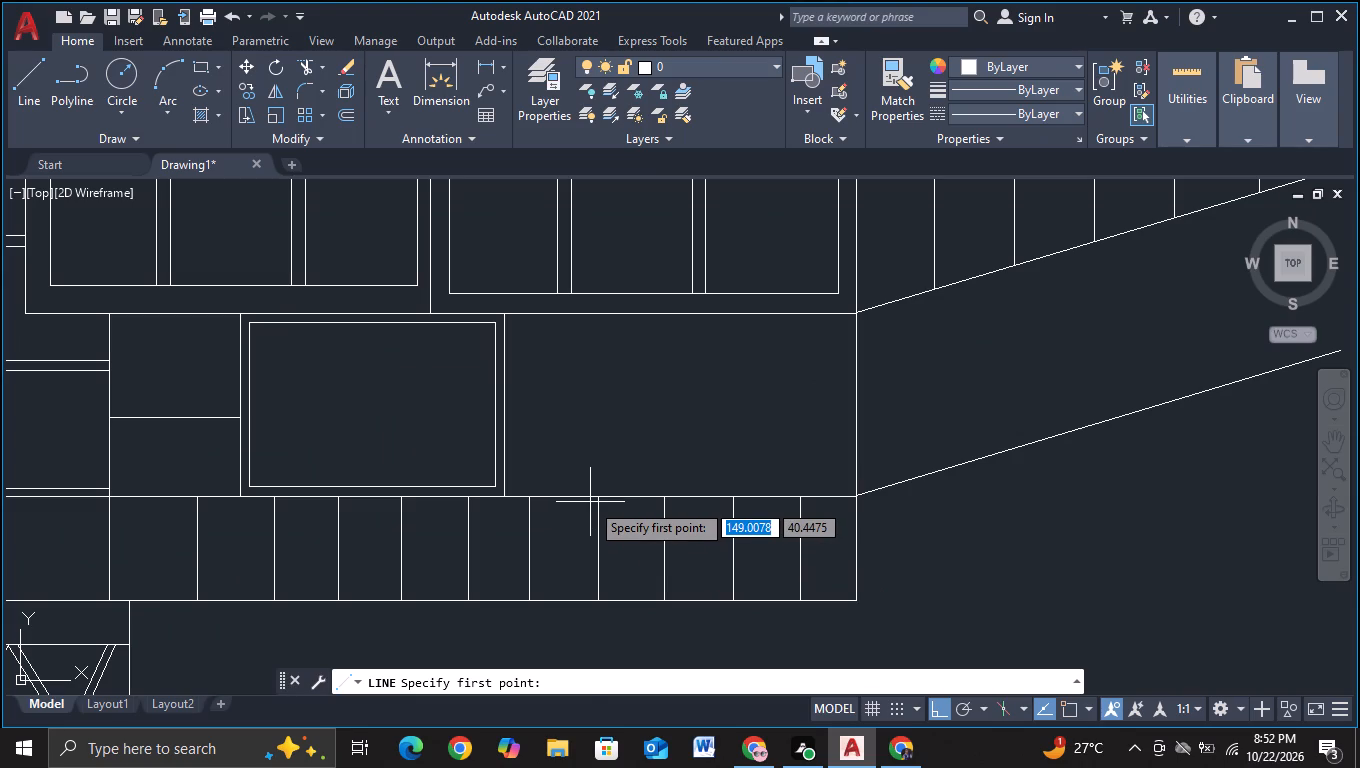
{"action": "key", "text": "F3"}
{"action": "left_click", "coordinate": [590, 502]}
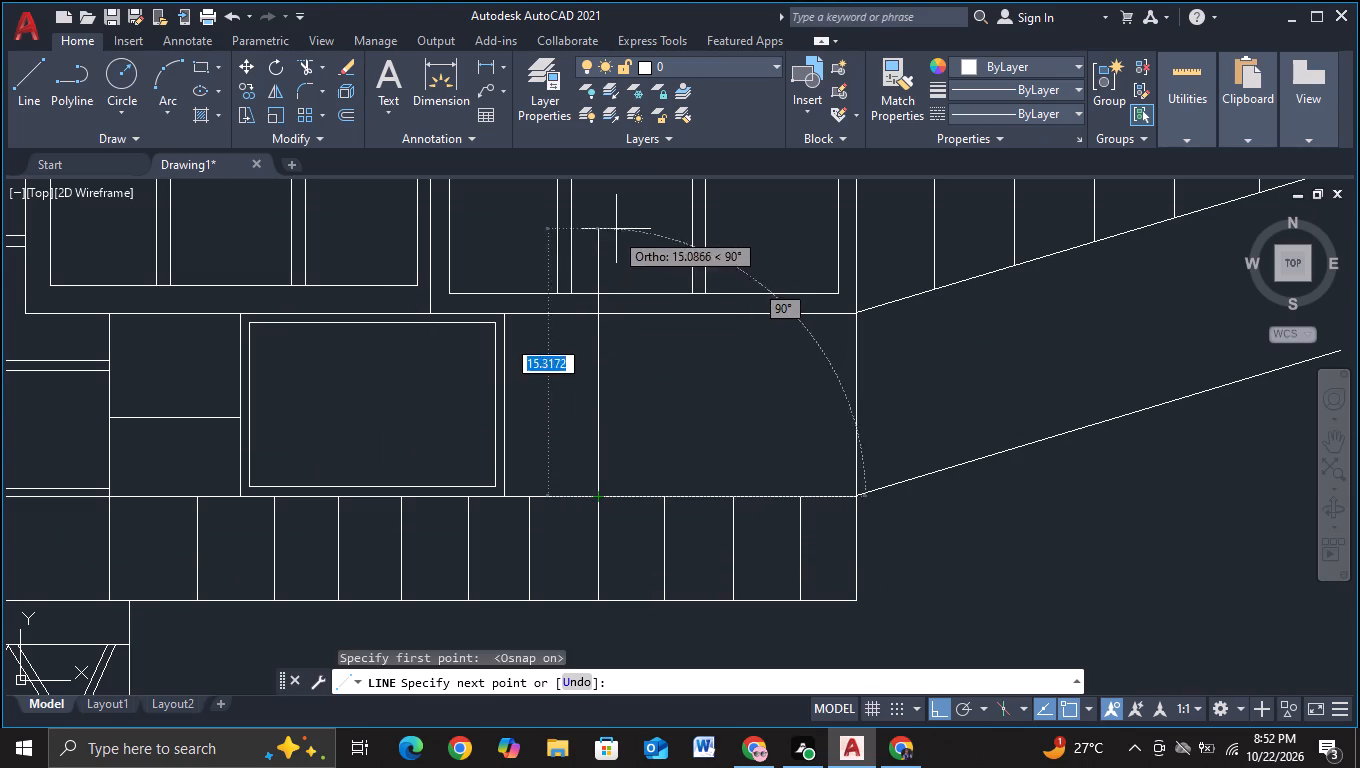
{"action": "left_click", "coordinate": [617, 225]}
{"action": "key", "text": "Escape"}
Trim the new vertical line's excess above the band's upper edge.
{"action": "left_click", "coordinate": [303, 72]}
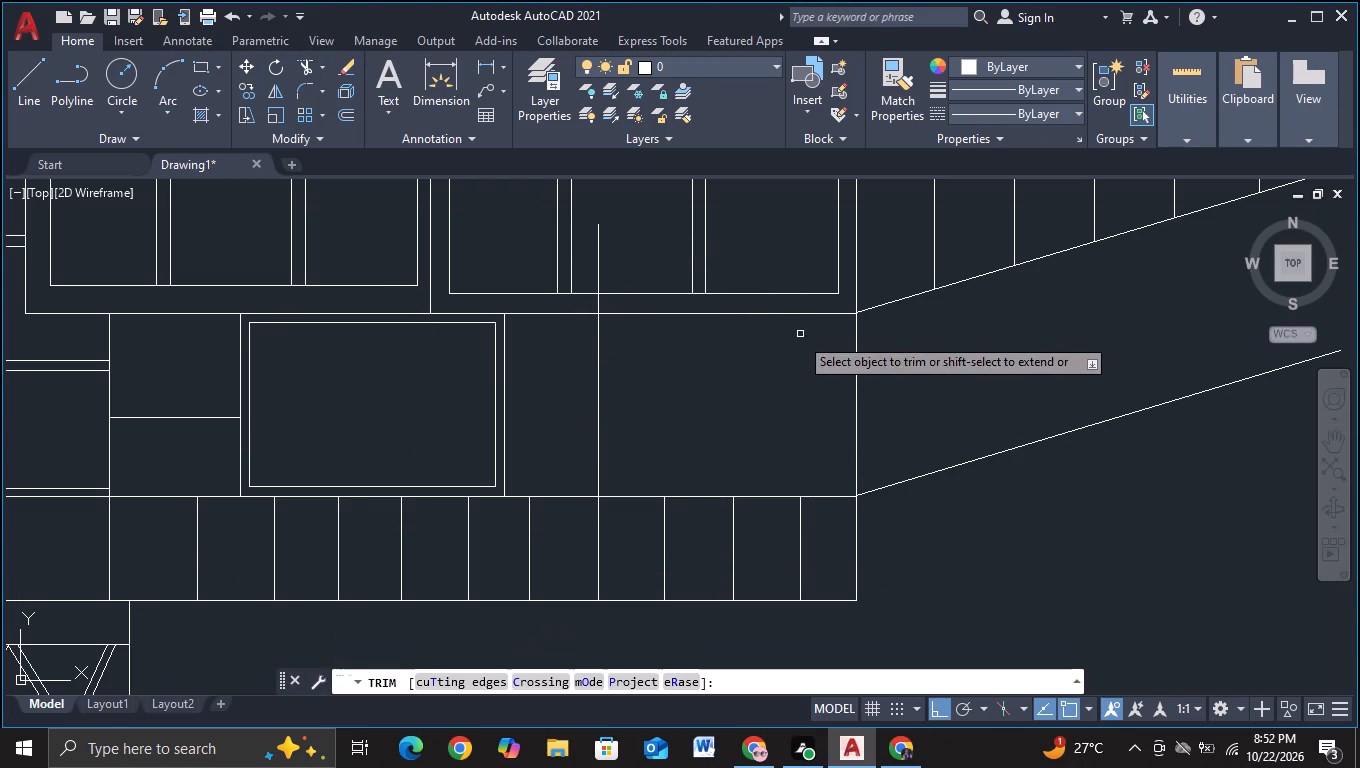
{"action": "left_click", "coordinate": [586, 271]}
{"action": "left_click", "coordinate": [614, 270]}
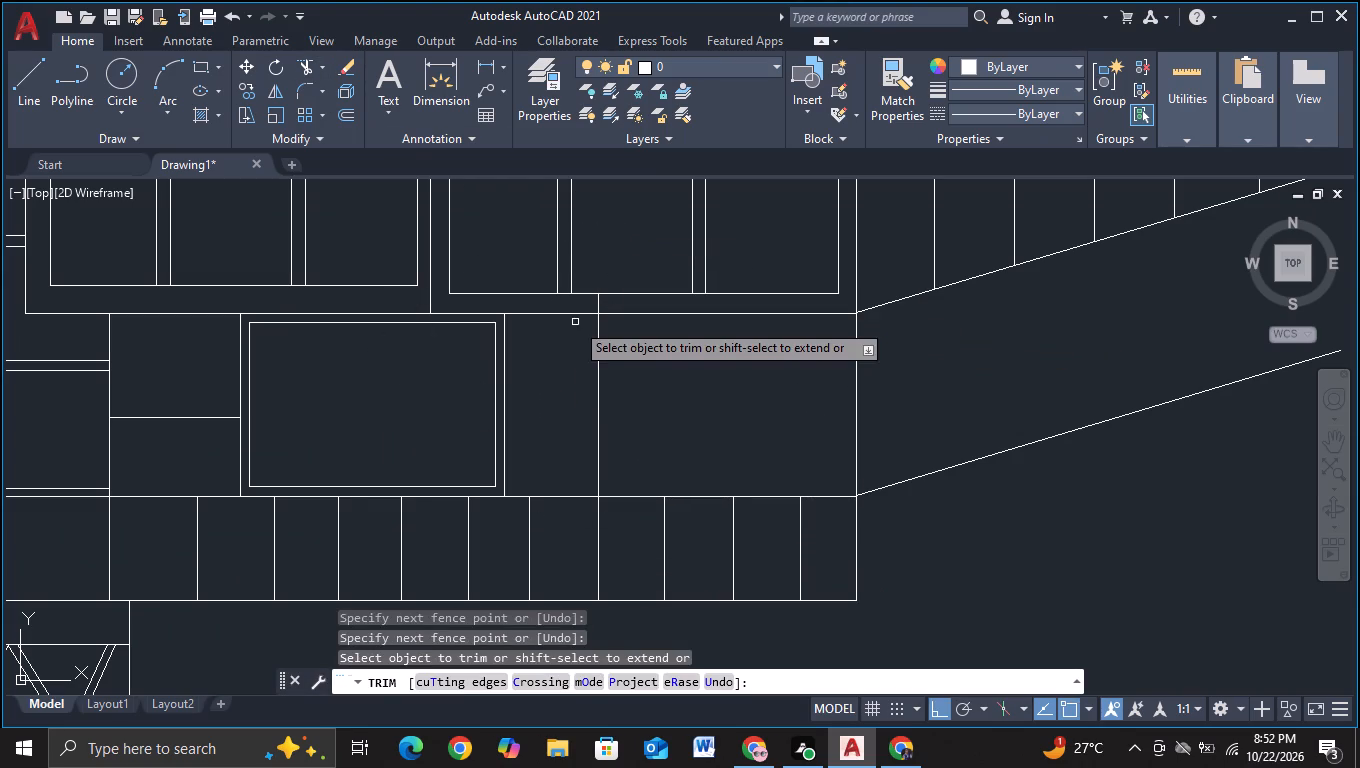
{"action": "left_click", "coordinate": [587, 303]}
{"action": "left_click", "coordinate": [606, 304]}
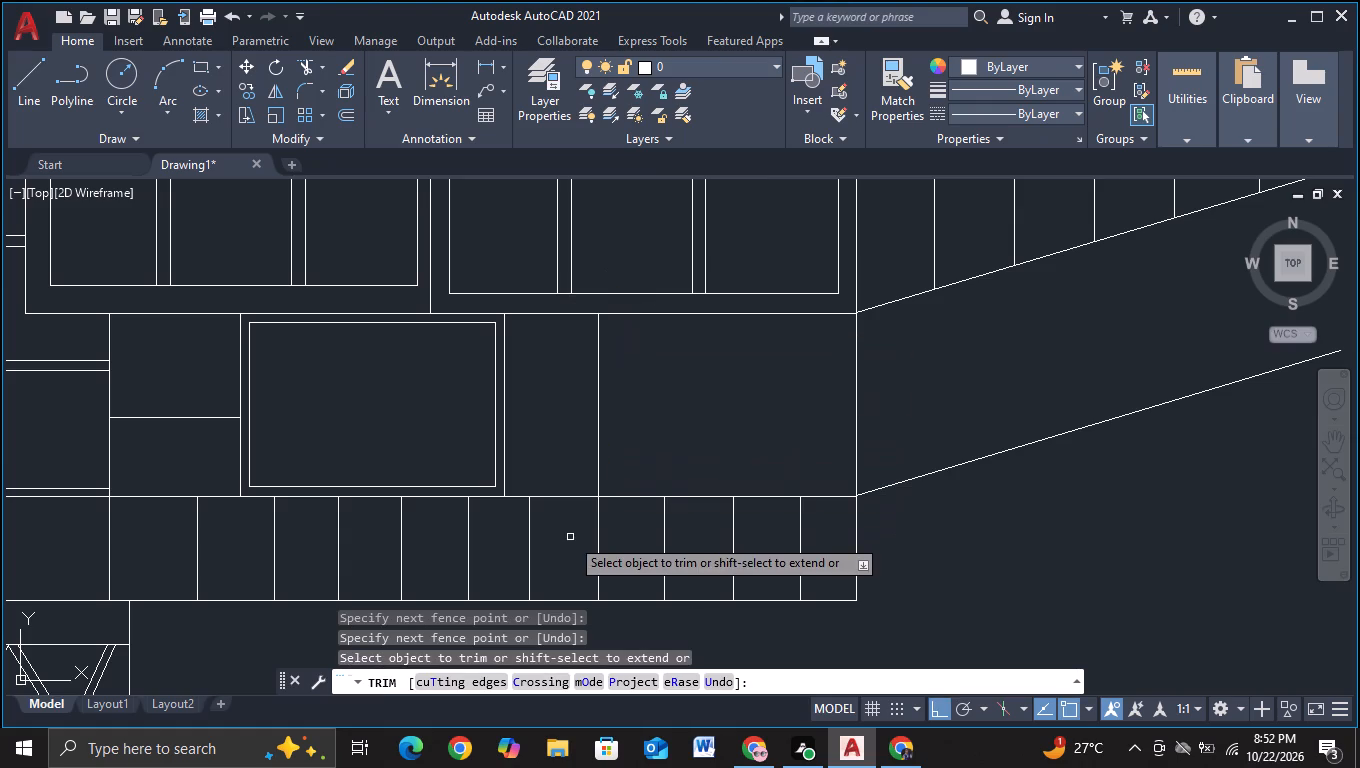
{"action": "key", "text": "Escape"}
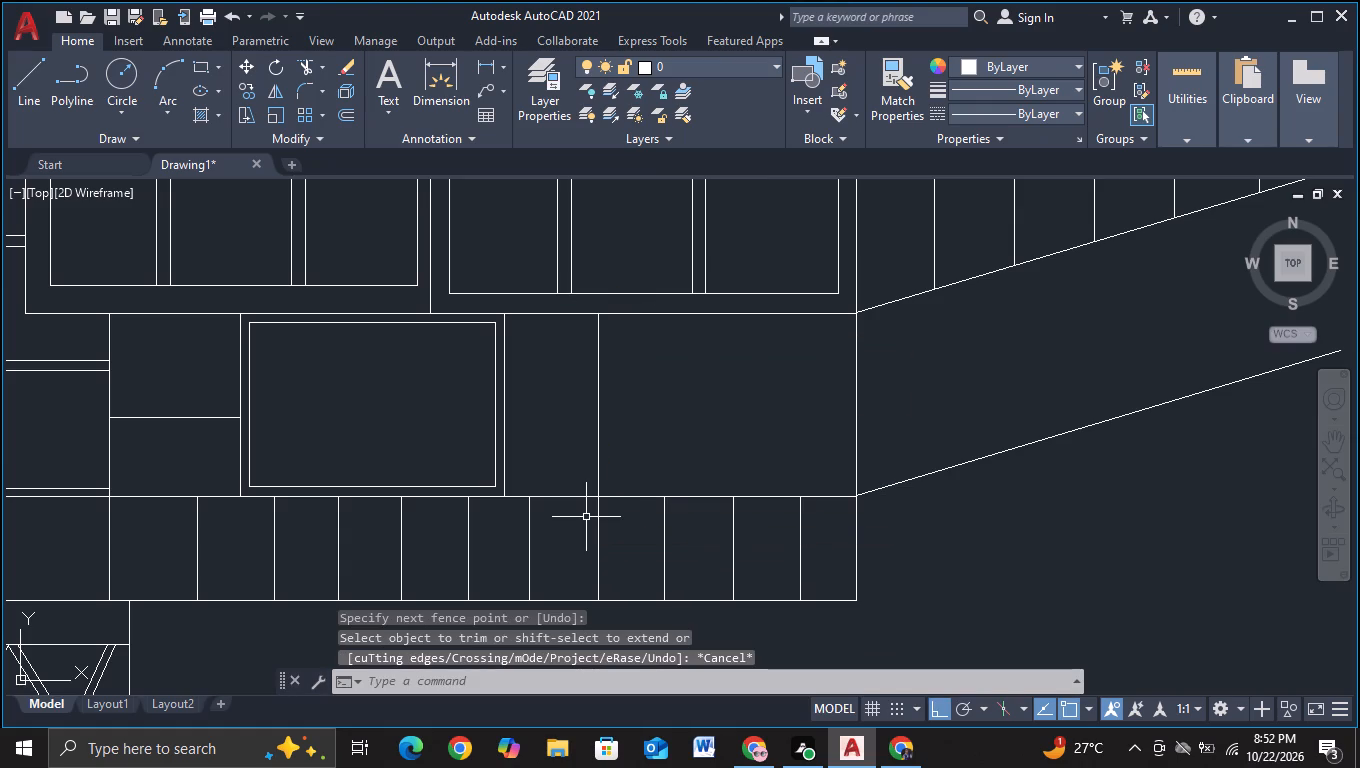
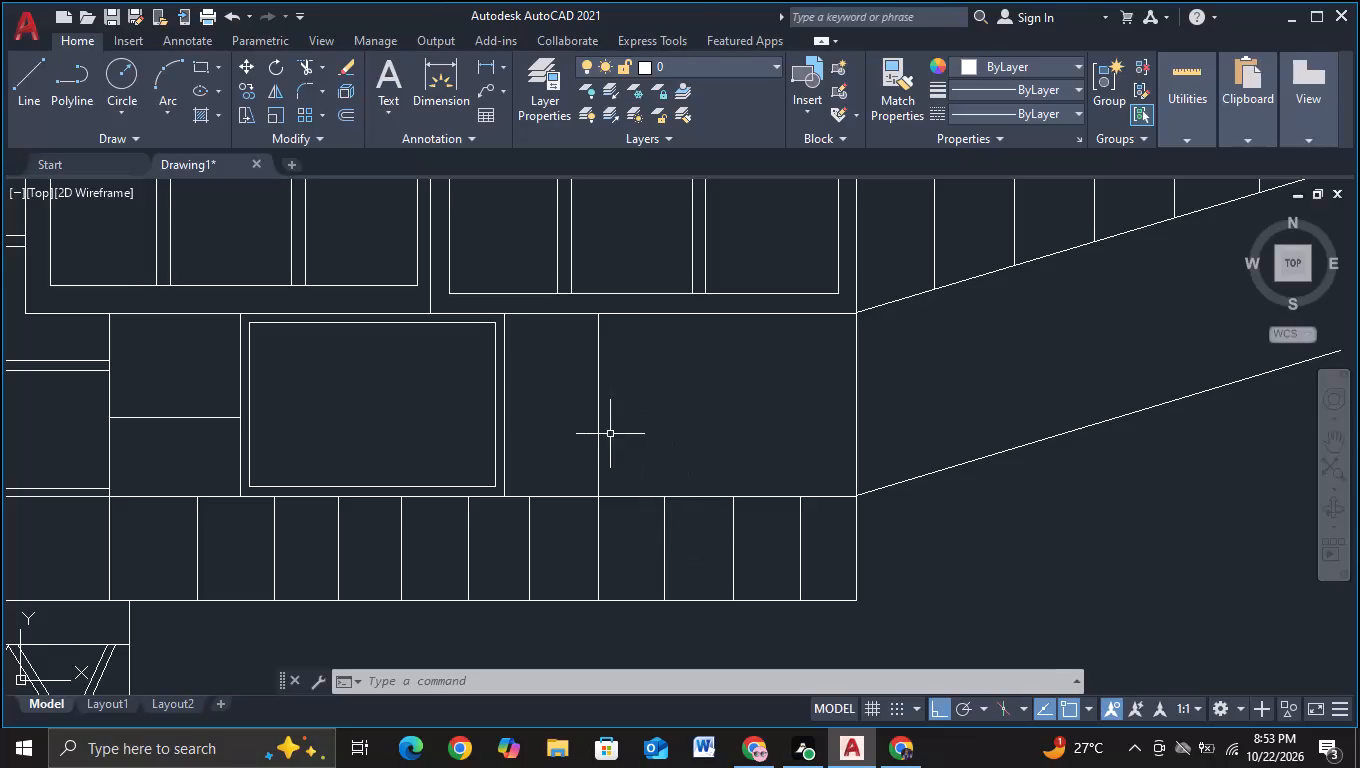
Copy the vertical divider beside the framed window twice toward the facade's right corner, the farther copy about 11 units away.
{"action": "left_click", "coordinate": [598, 427]}
{"action": "key", "text": "c"}
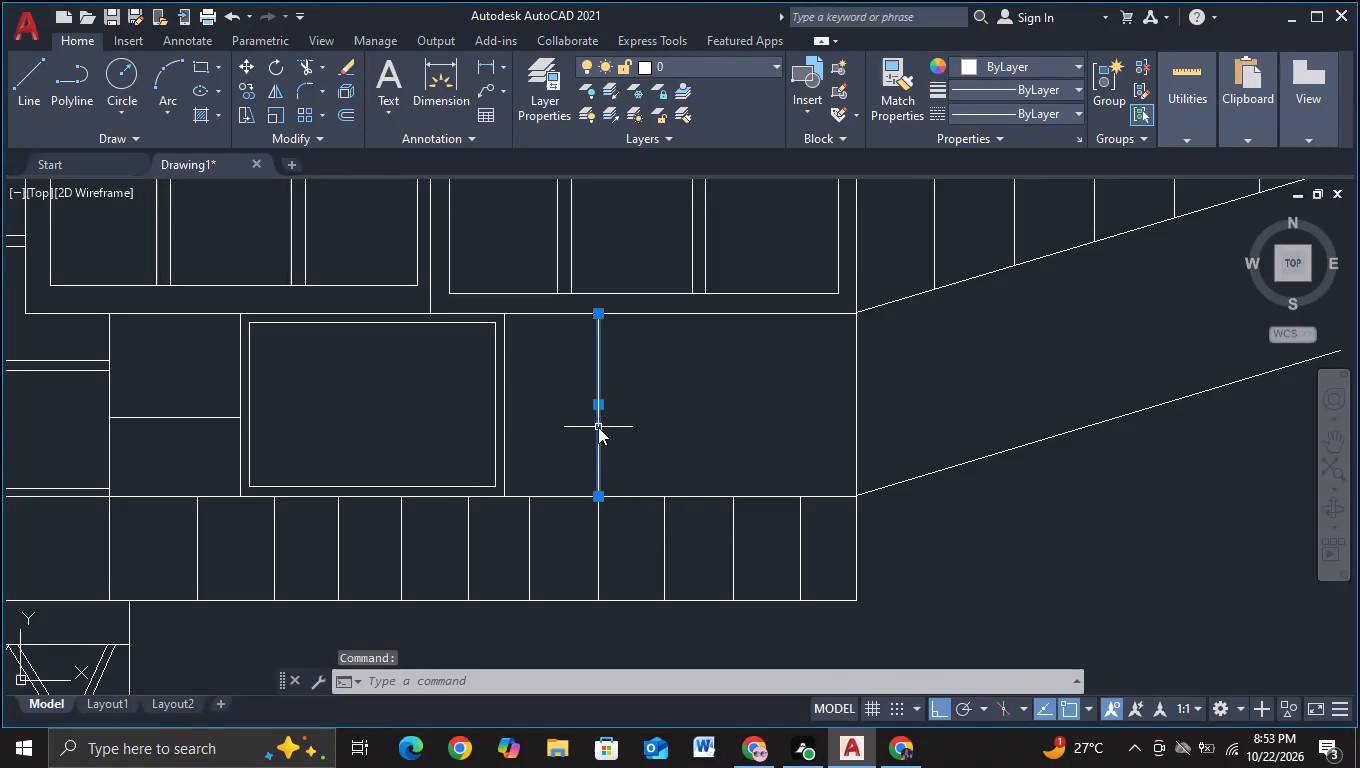
{"action": "left_click", "coordinate": [706, 498]}
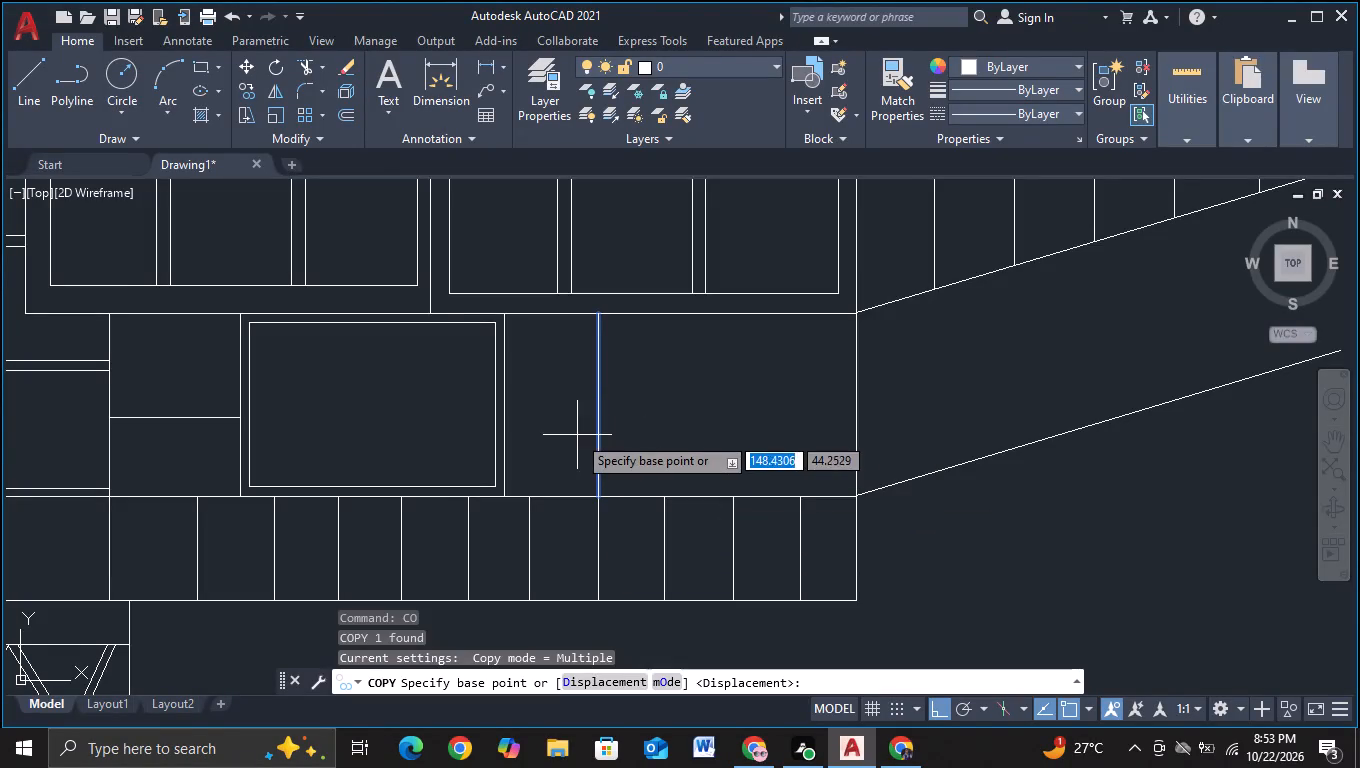
{"action": "left_click", "coordinate": [588, 427]}
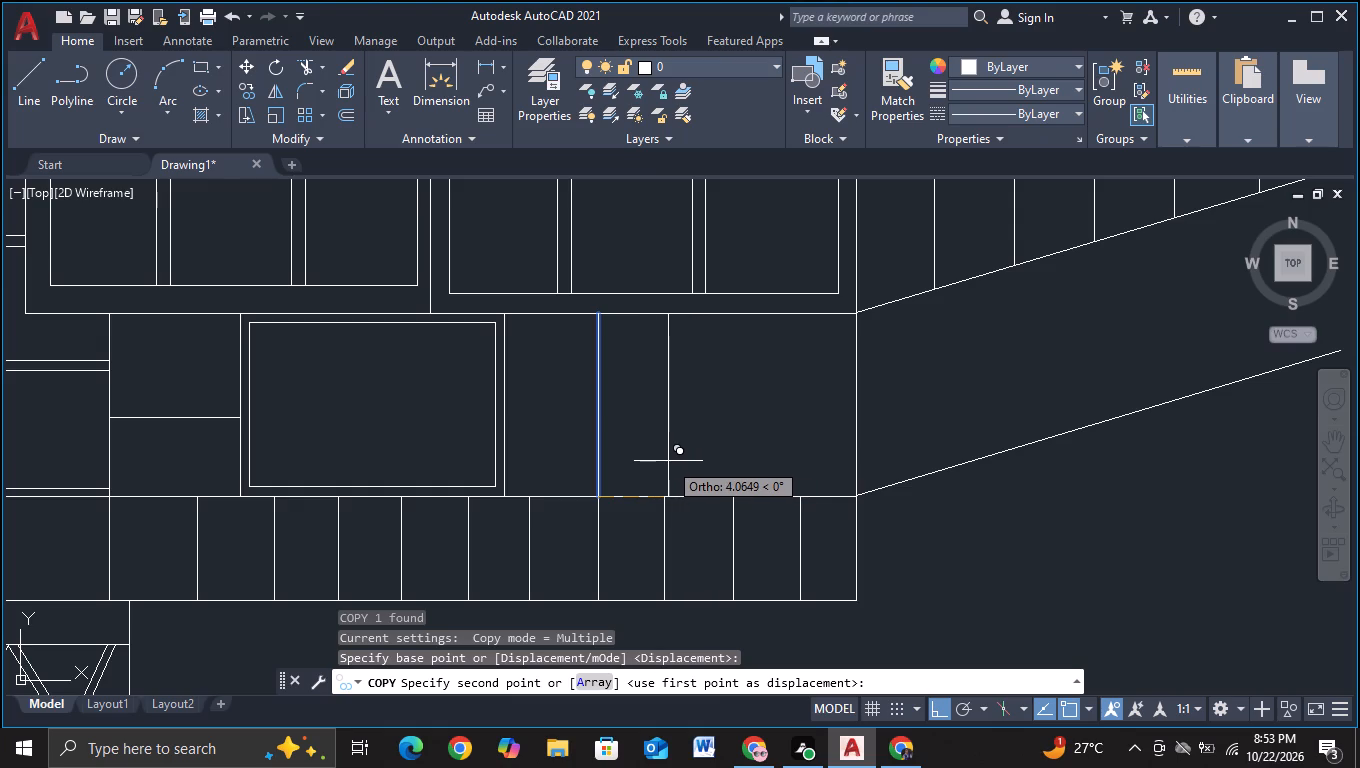
{"action": "left_click", "coordinate": [701, 461]}
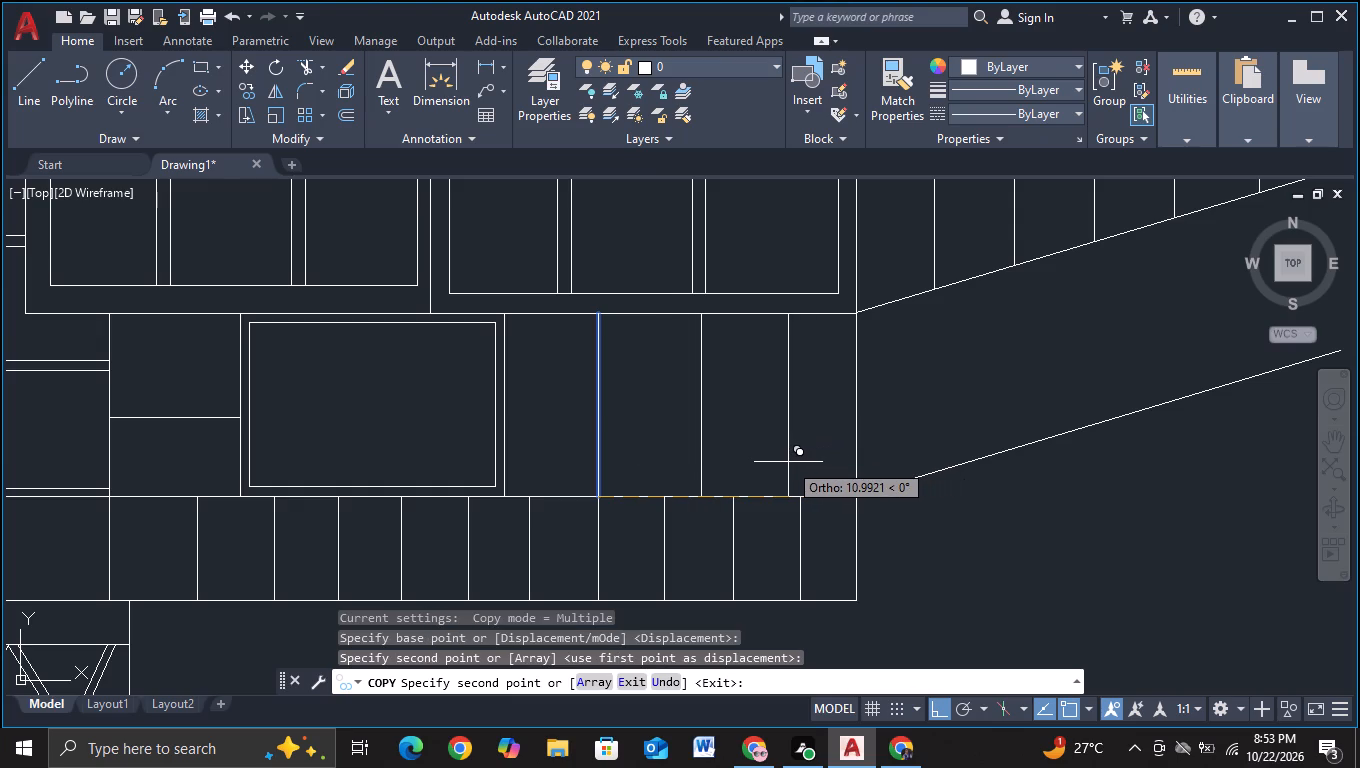
{"action": "left_click", "coordinate": [788, 462]}
{"action": "key", "text": "Escape"}
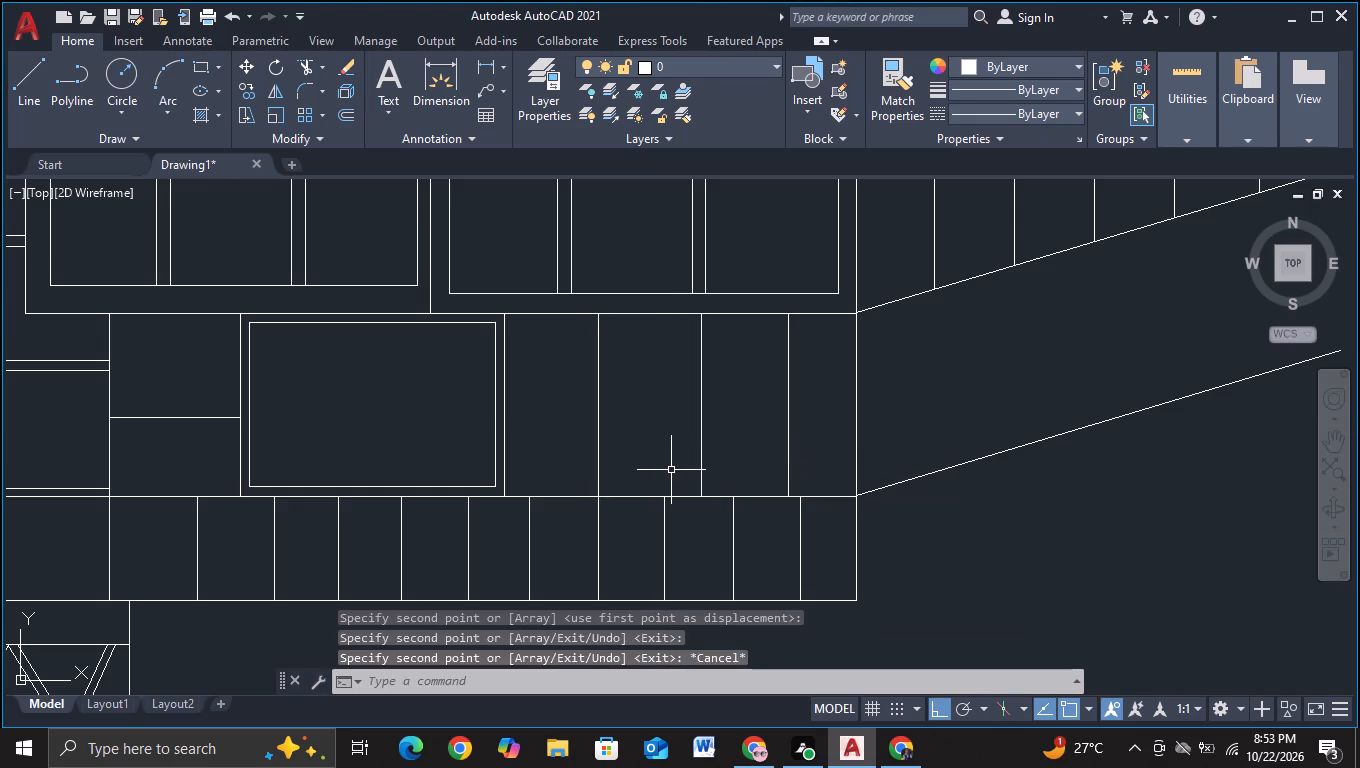
Draw a vertical line about 13.6 units long from the underside of the truss beam down to the lower box's base level.
{"action": "scroll", "coordinate": [687, 480], "scroll_direction": "down", "scroll_amount": 2}
{"action": "middle_click_drag", "start_coordinate": [829, 543], "coordinate": [798, 490]}
{"action": "middle_click_drag", "start_coordinate": [797, 517], "coordinate": [833, 606]}
{"action": "middle_click_drag", "start_coordinate": [825, 548], "coordinate": [820, 533]}
{"action": "middle_click_drag", "start_coordinate": [820, 533], "coordinate": [826, 483]}
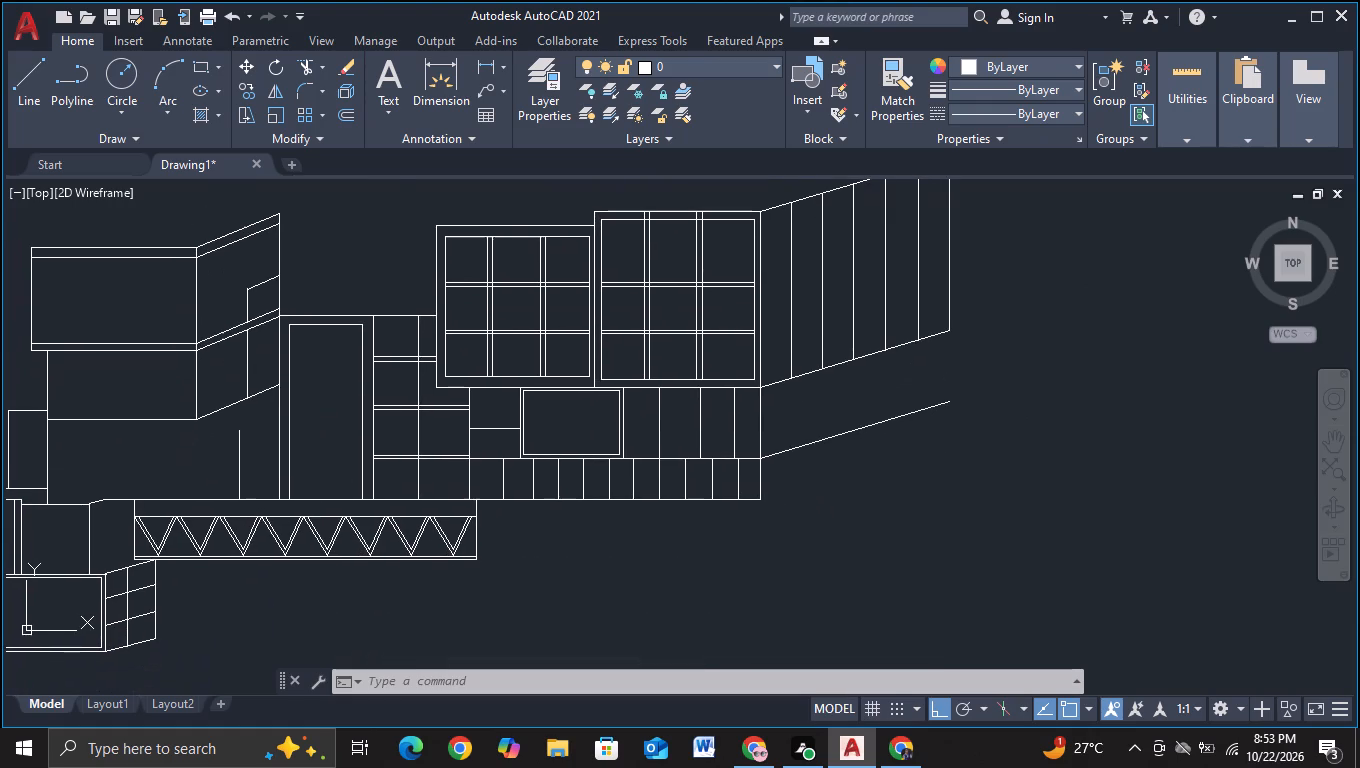
{"action": "middle_click_drag", "start_coordinate": [827, 509], "coordinate": [839, 449]}
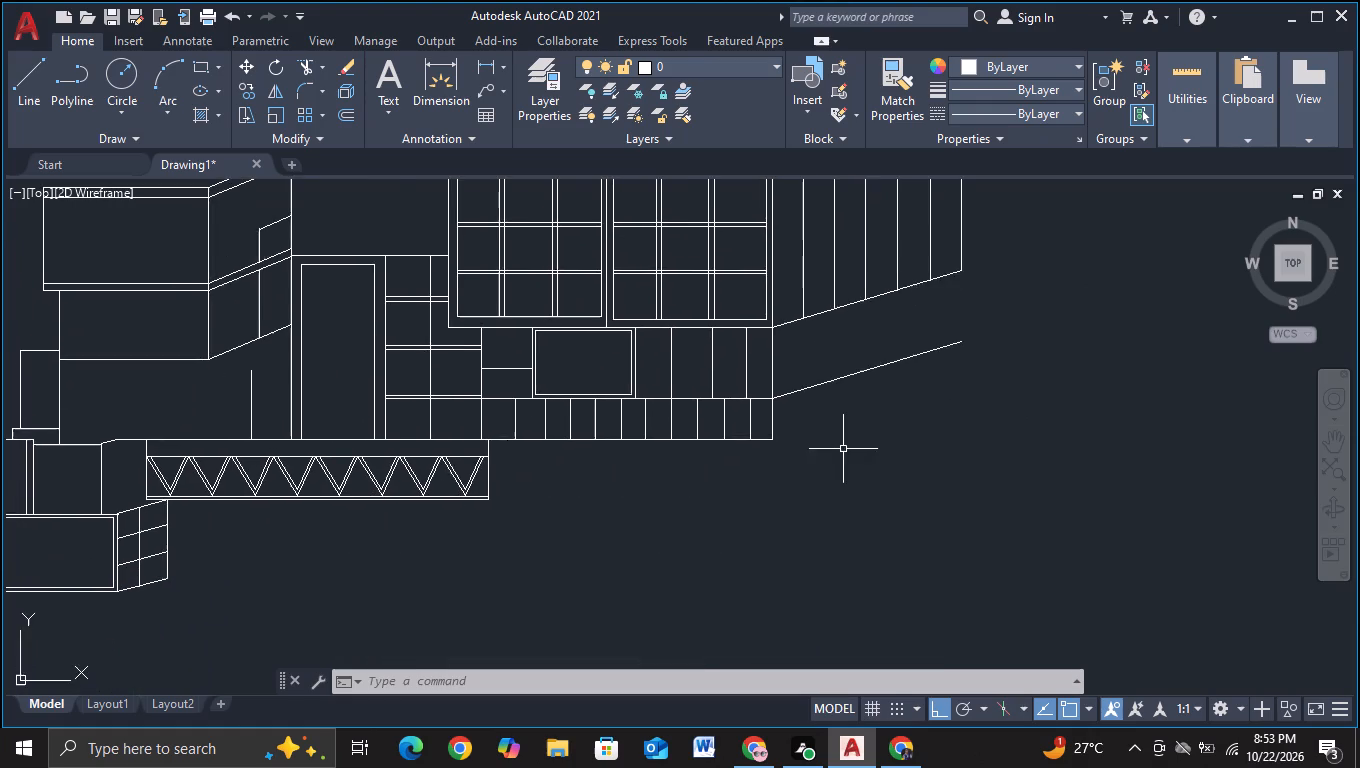
{"action": "scroll", "coordinate": [844, 452], "scroll_direction": "down", "scroll_amount": 1}
{"action": "middle_click_drag", "start_coordinate": [864, 498], "coordinate": [864, 464]}
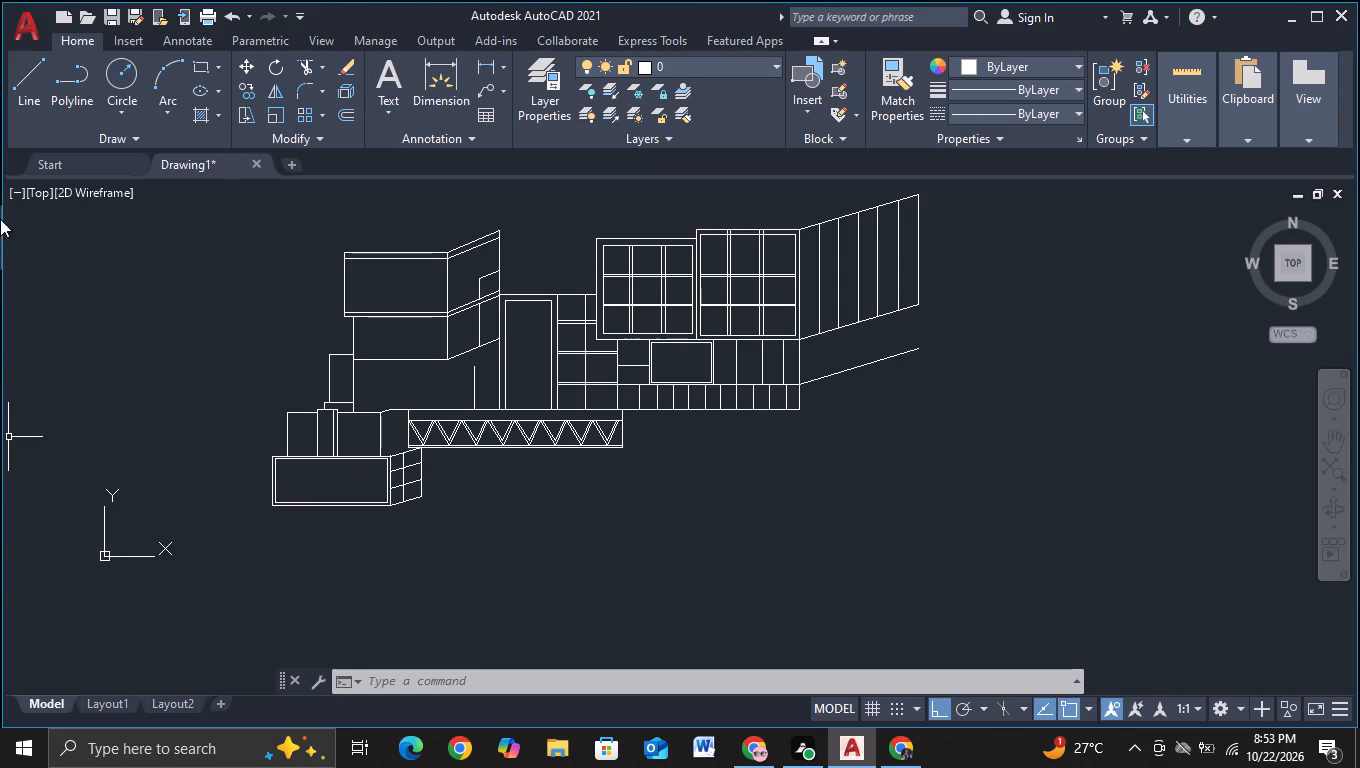
{"action": "left_click", "coordinate": [24, 89]}
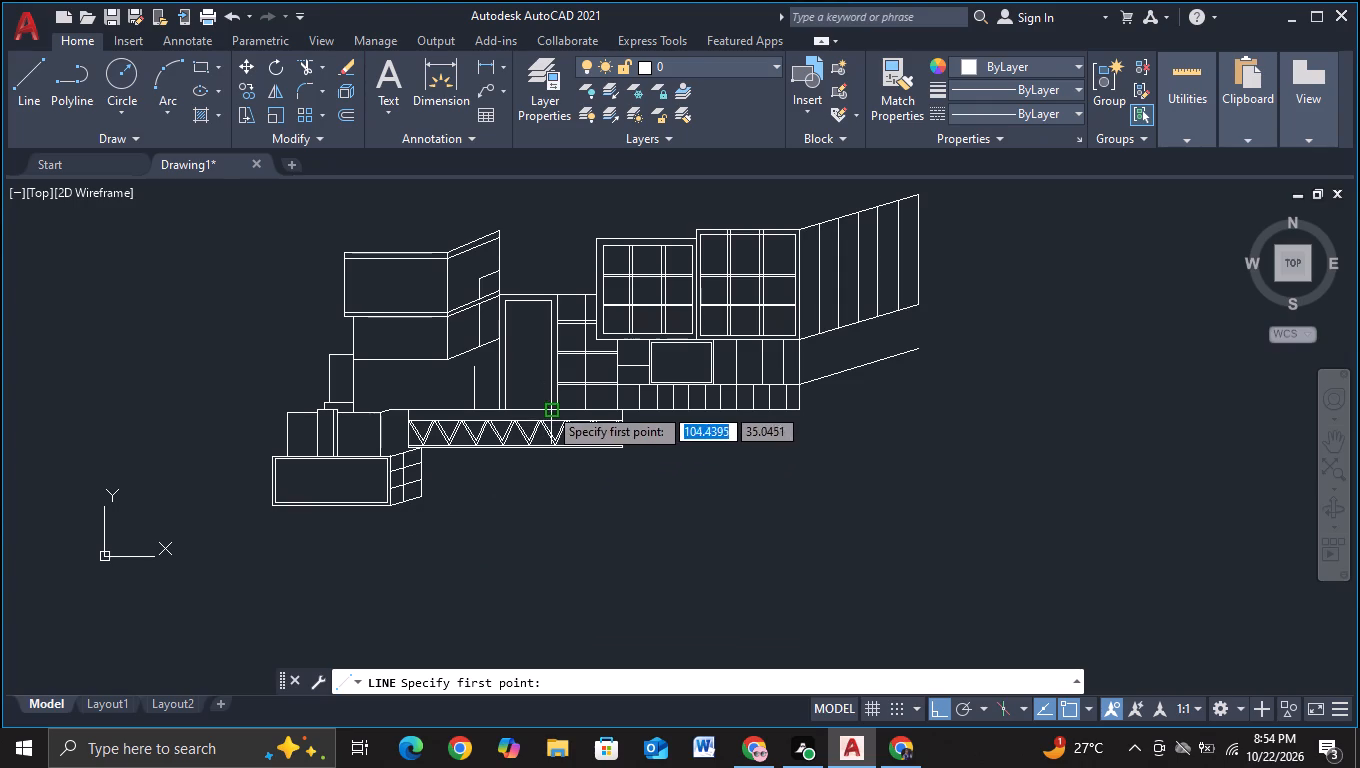
{"action": "scroll", "coordinate": [551, 449], "scroll_direction": "up", "scroll_amount": 1}
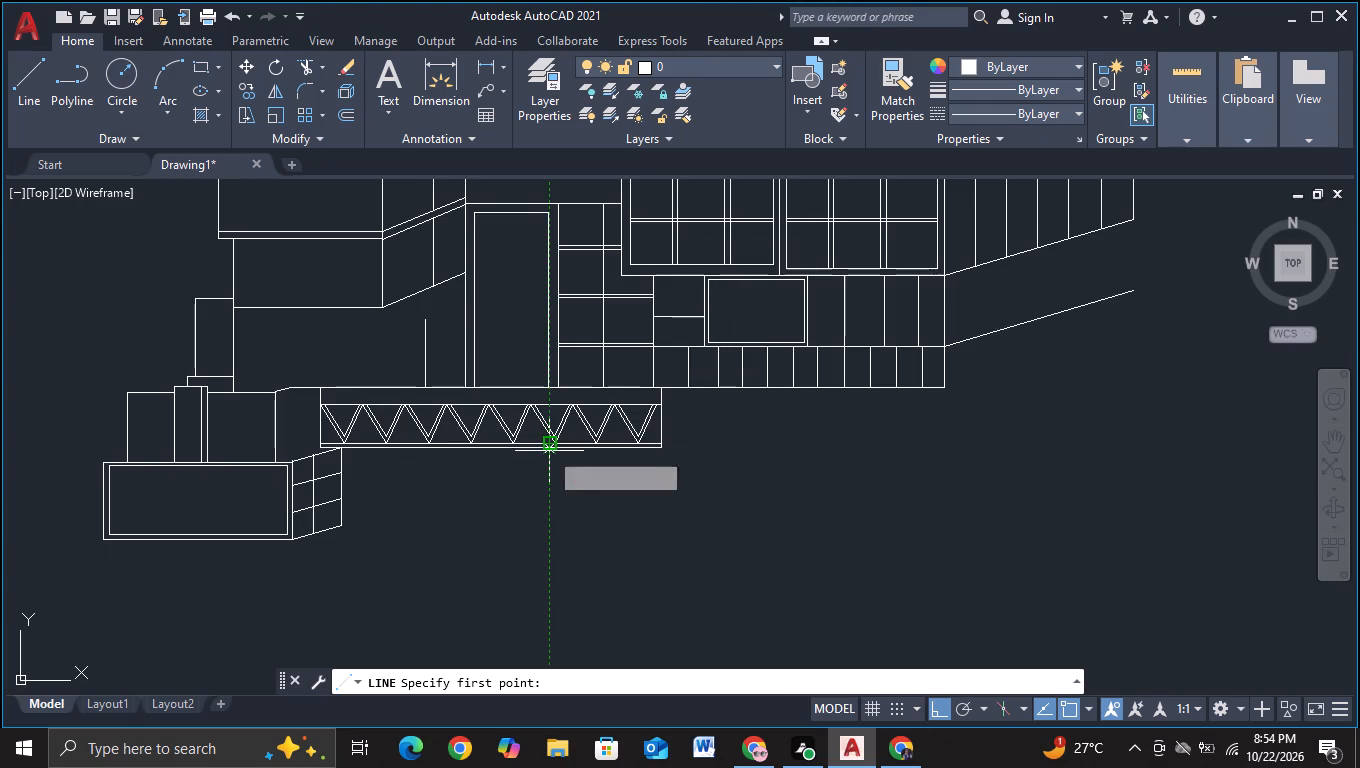
{"action": "left_click", "coordinate": [549, 451]}
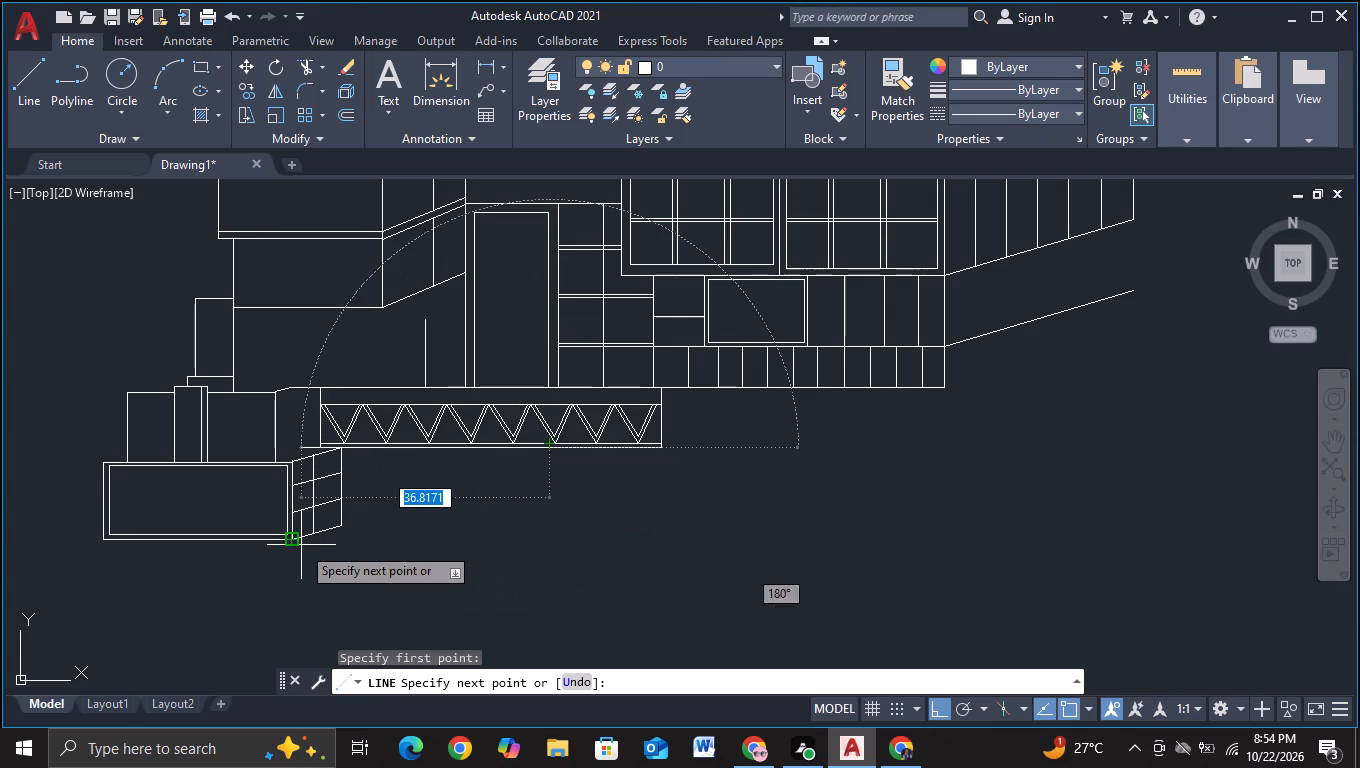
{"action": "left_click", "coordinate": [551, 541]}
{"action": "key", "text": "Escape"}
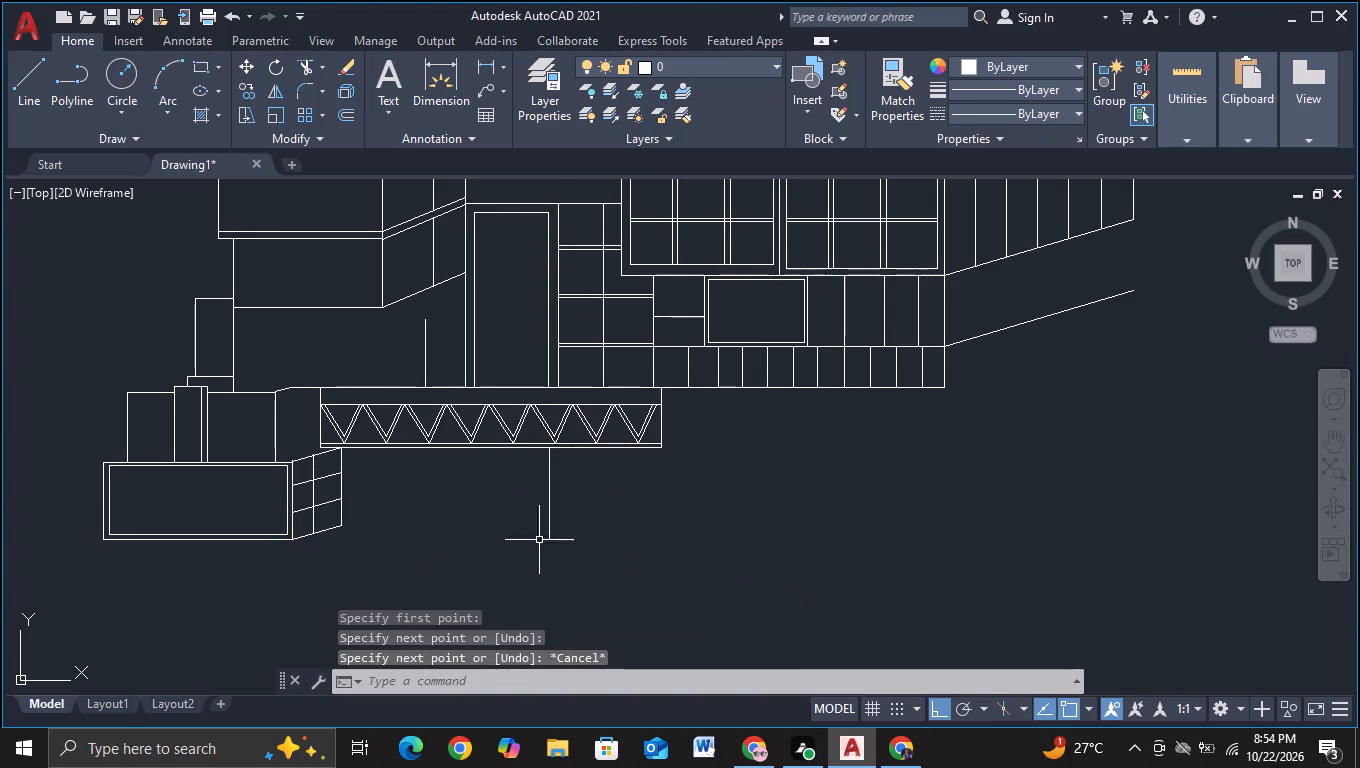
Draw the ground line from the vertical line's lower end to the box corner, then back about 96.8 units to below the facade's right corner.
{"action": "left_click", "coordinate": [31, 90]}
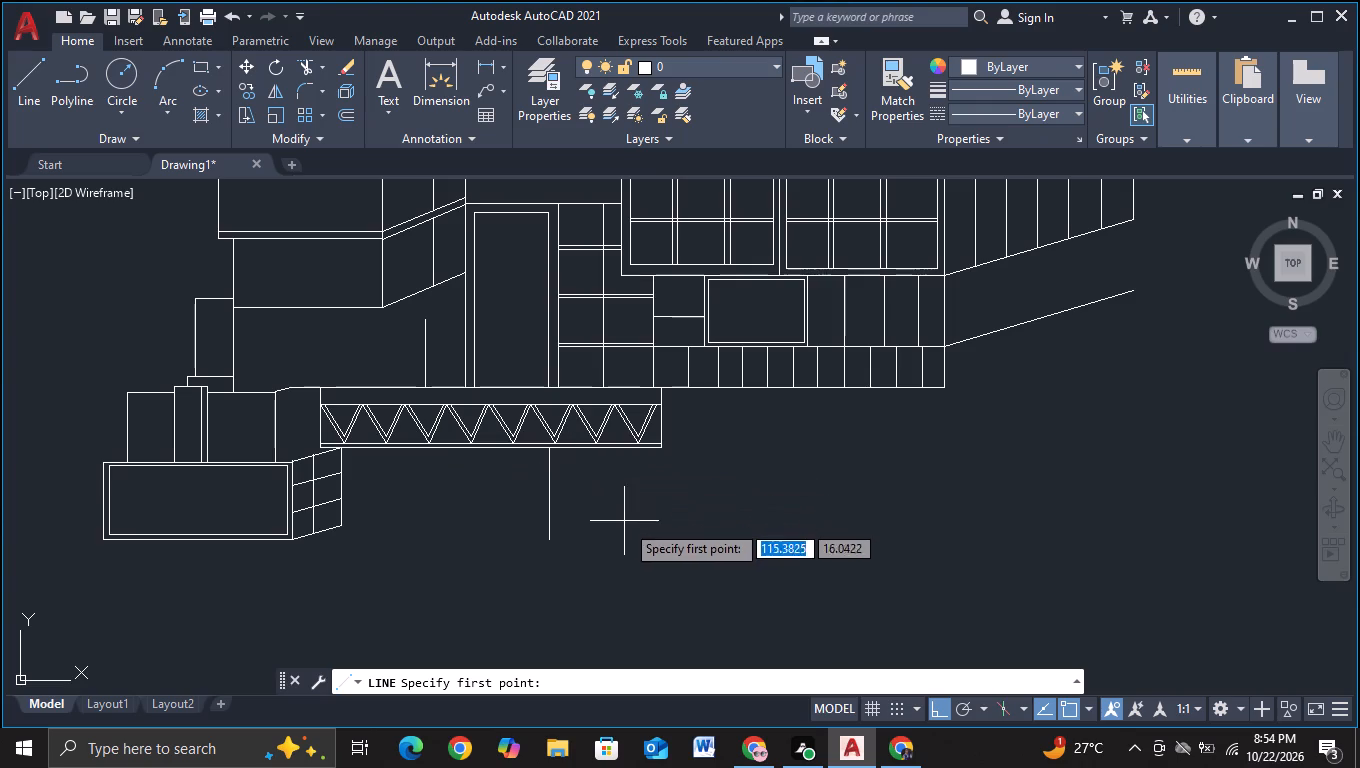
{"action": "left_click", "coordinate": [549, 540]}
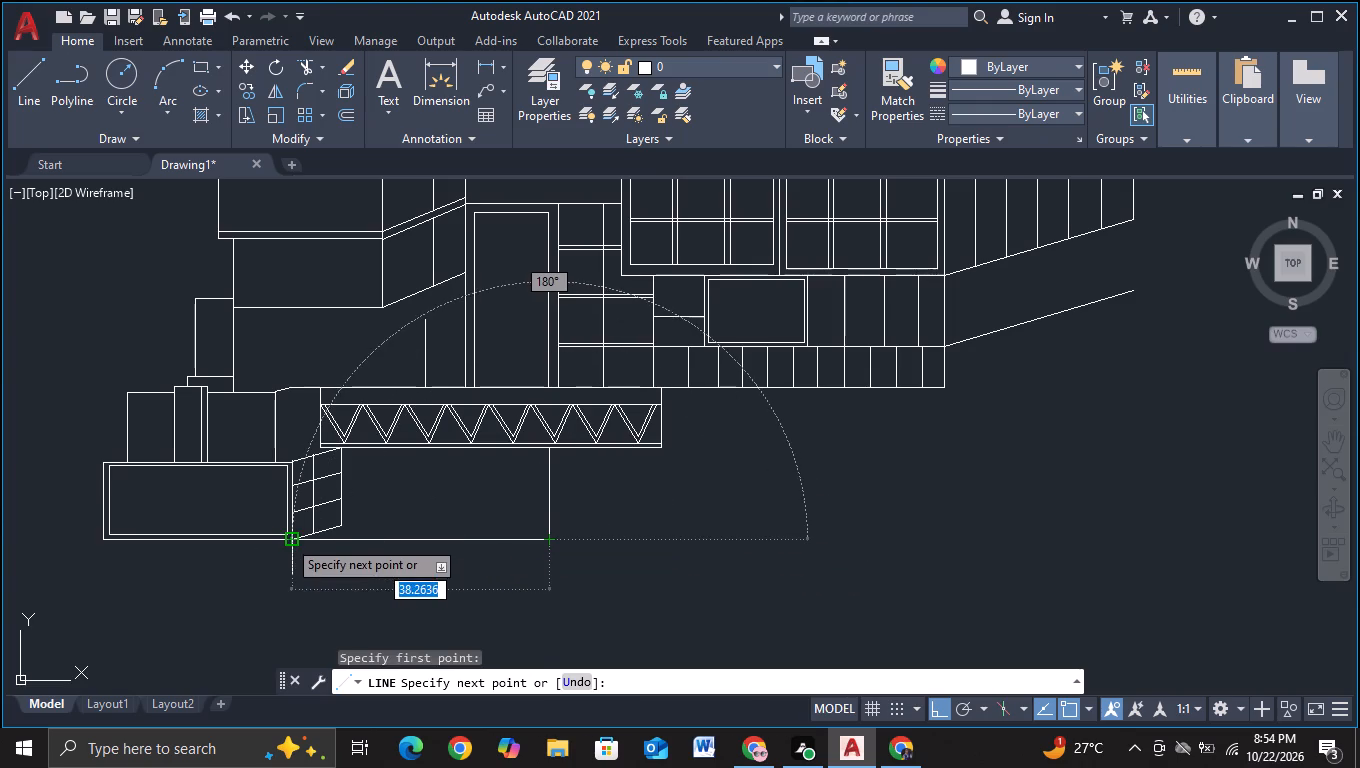
{"action": "left_click", "coordinate": [287, 538]}
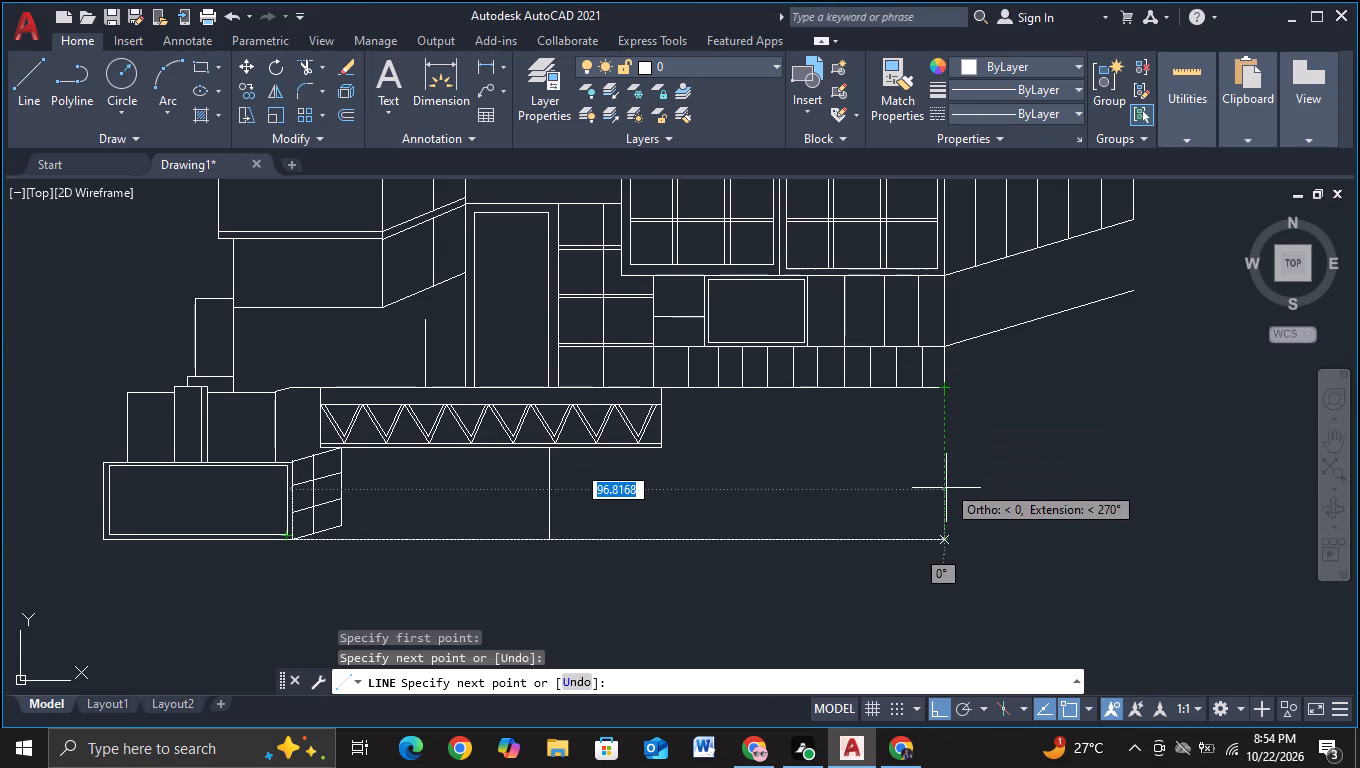
{"action": "left_click", "coordinate": [943, 542]}
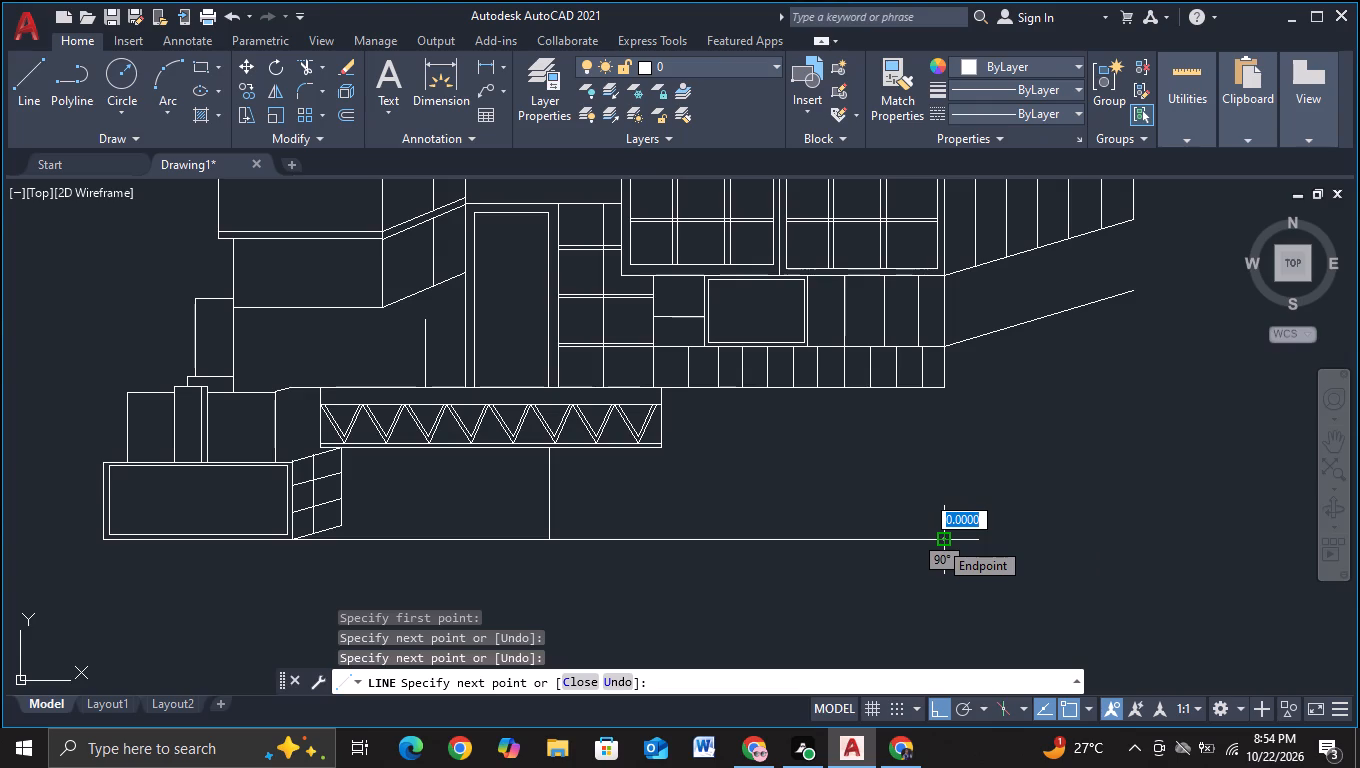
{"action": "key", "text": "Escape"}
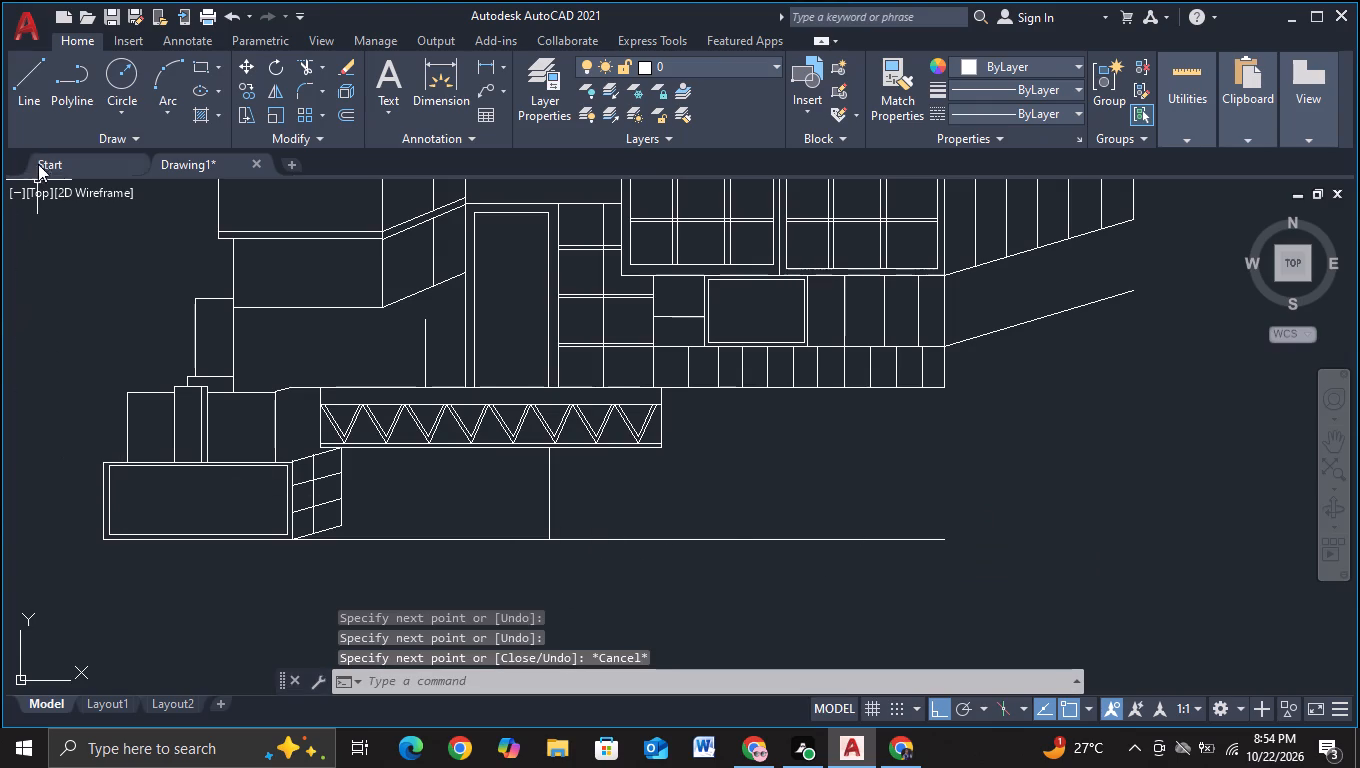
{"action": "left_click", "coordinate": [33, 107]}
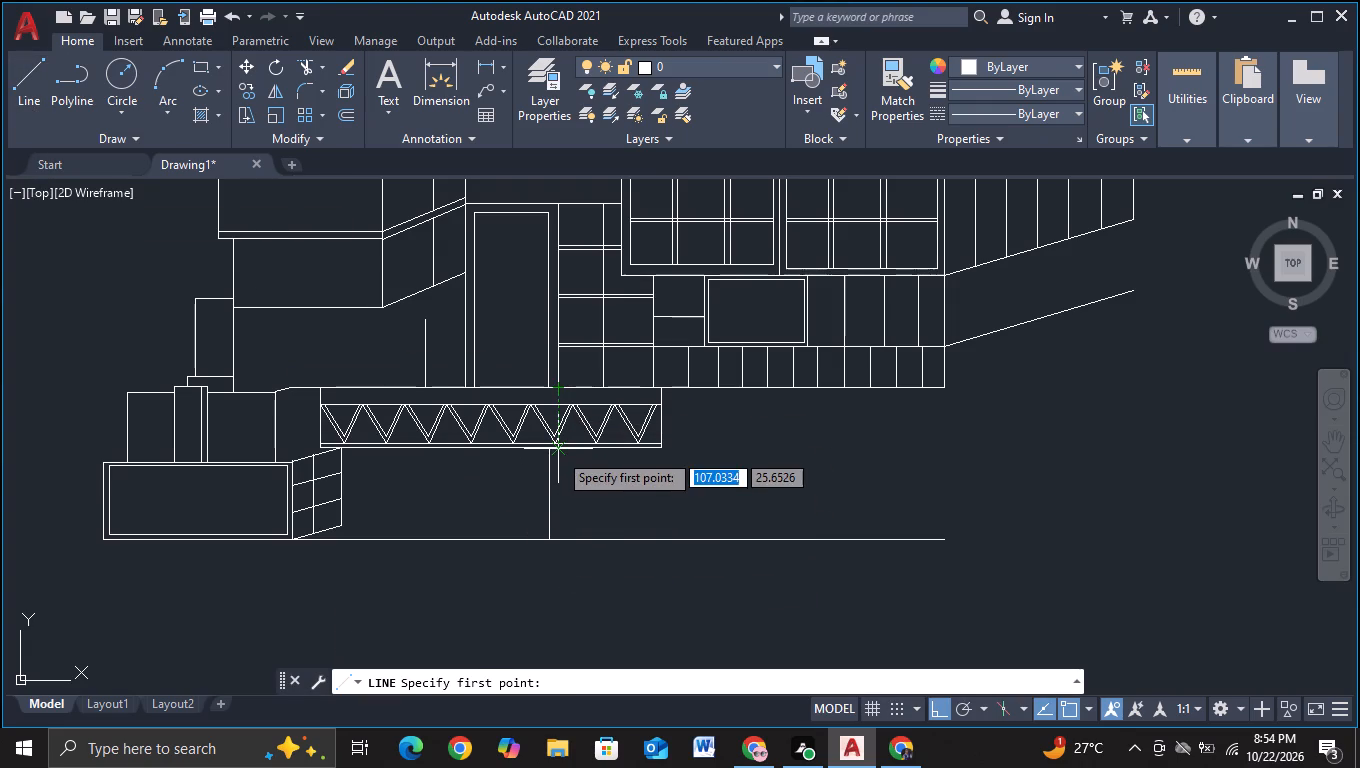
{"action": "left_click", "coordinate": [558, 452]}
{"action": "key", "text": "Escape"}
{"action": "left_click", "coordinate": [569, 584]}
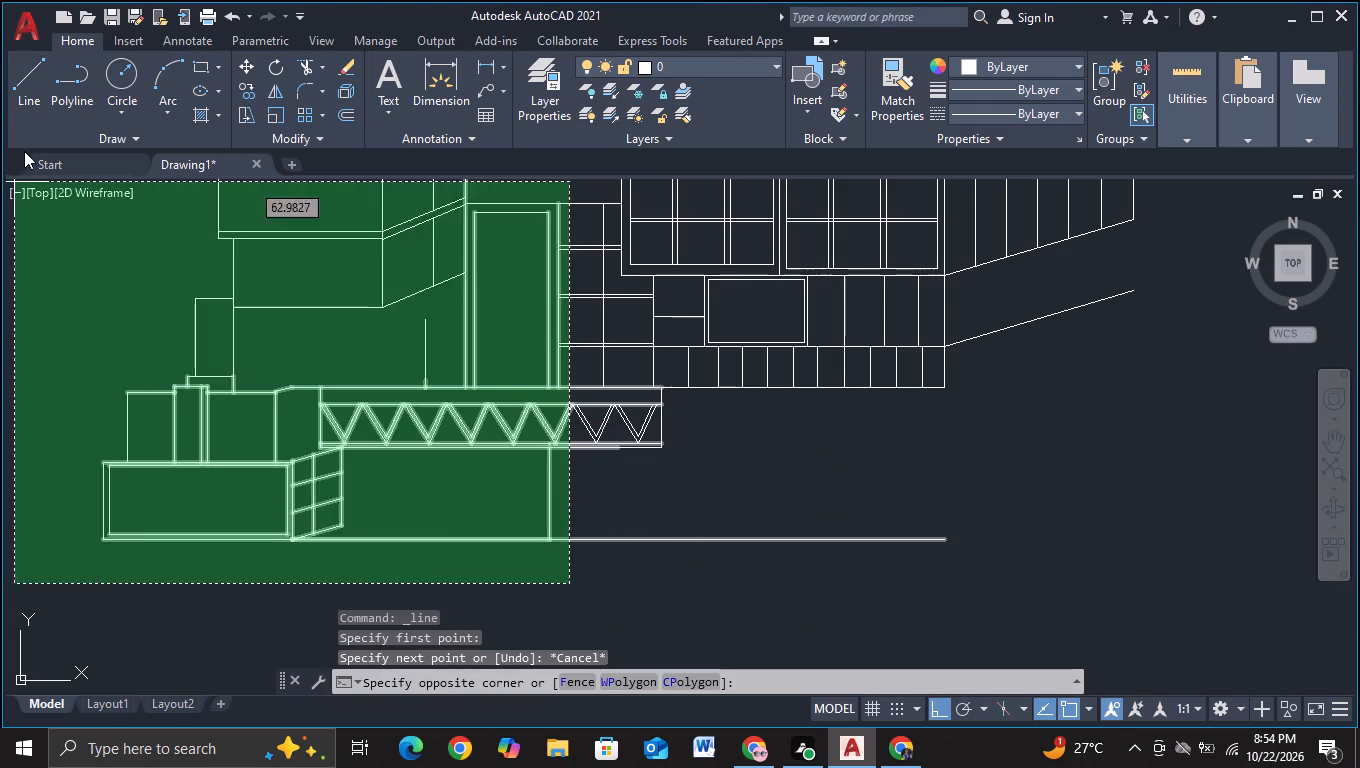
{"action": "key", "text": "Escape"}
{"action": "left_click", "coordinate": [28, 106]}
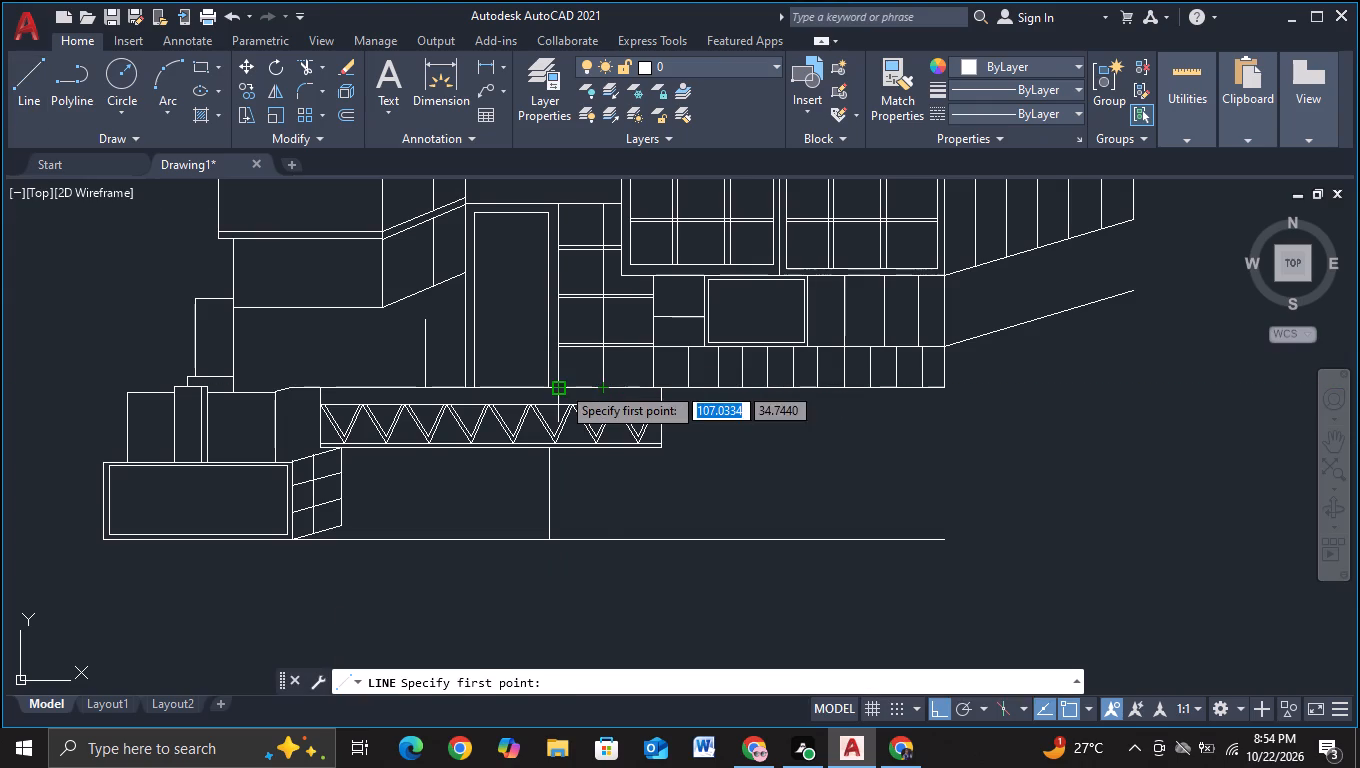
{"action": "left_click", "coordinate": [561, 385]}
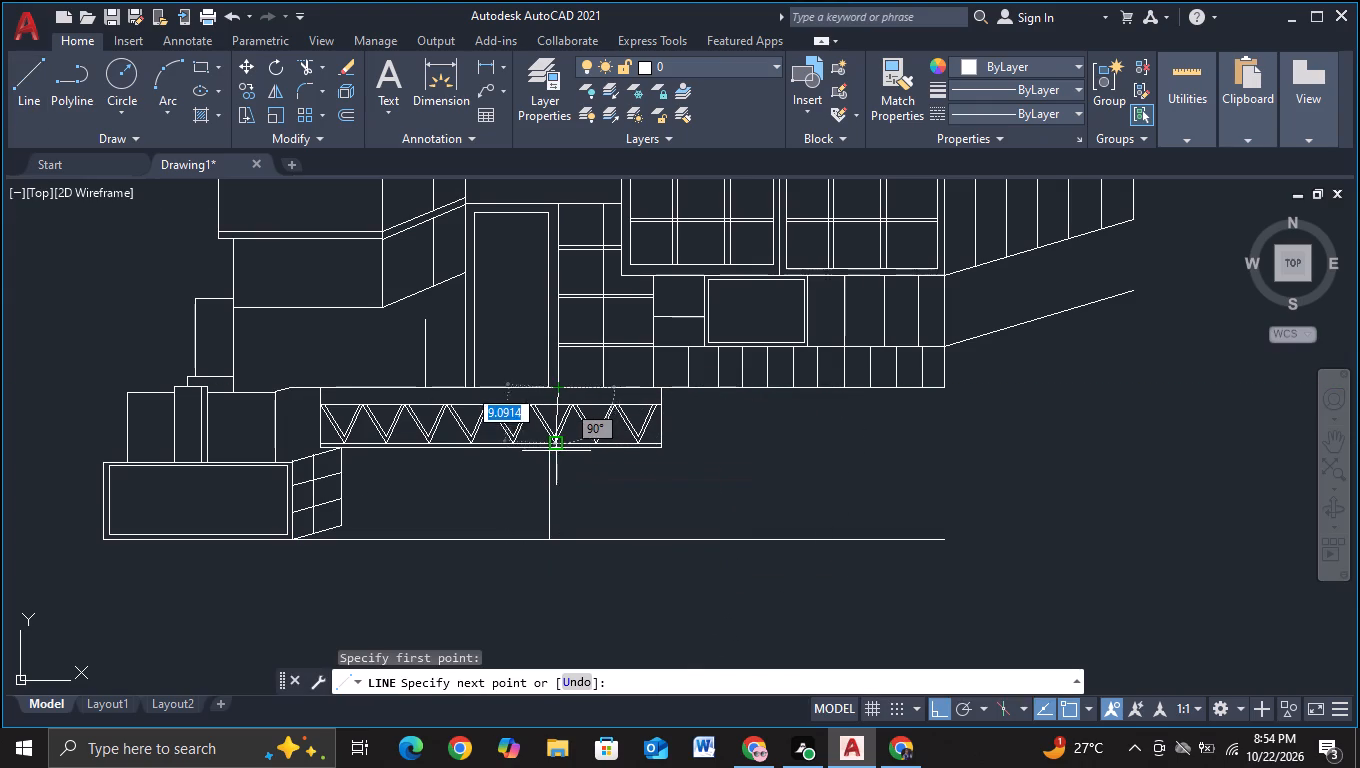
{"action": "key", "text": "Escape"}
Draw a second vertical post line just right of the first, from the truss beam's underside to below the ground line.
{"action": "left_click", "coordinate": [29, 110]}
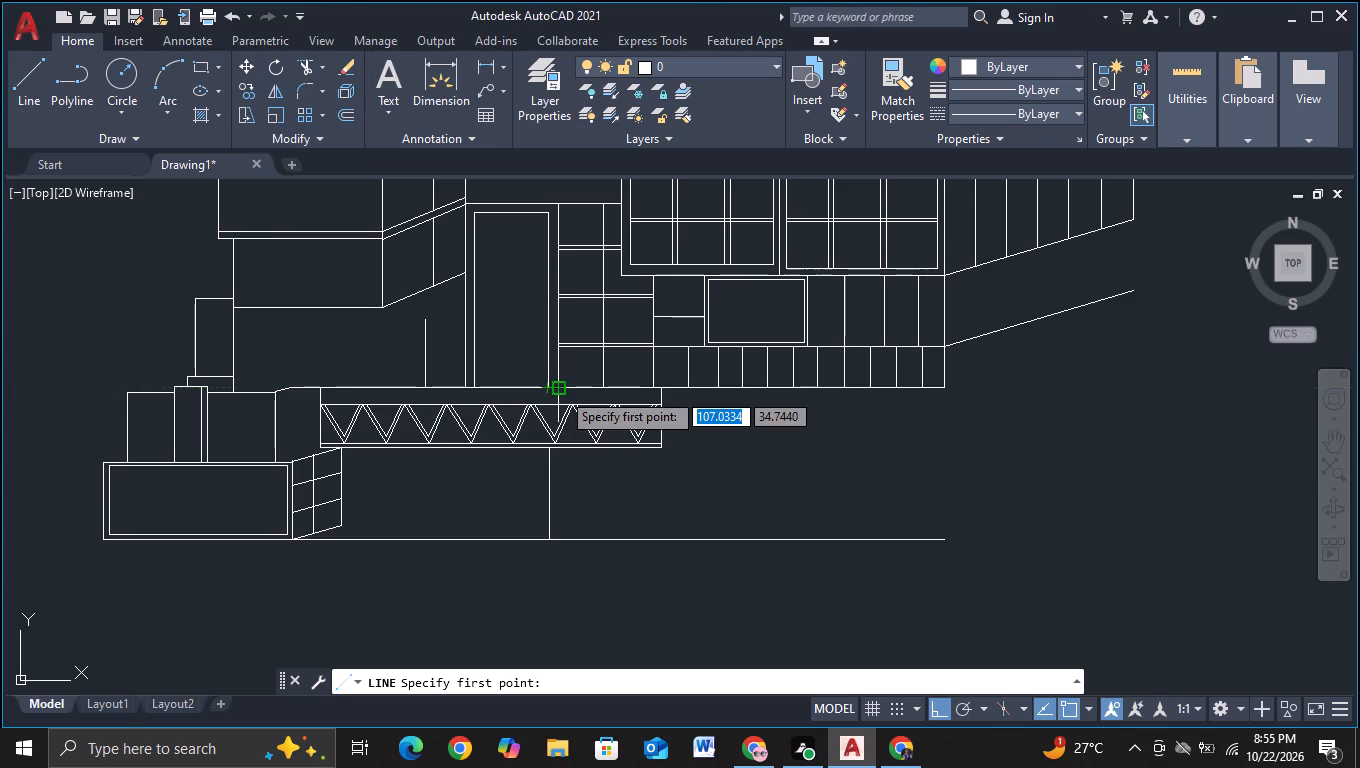
{"action": "left_click", "coordinate": [561, 453]}
{"action": "left_click", "coordinate": [562, 582]}
{"action": "key", "text": "Escape"}
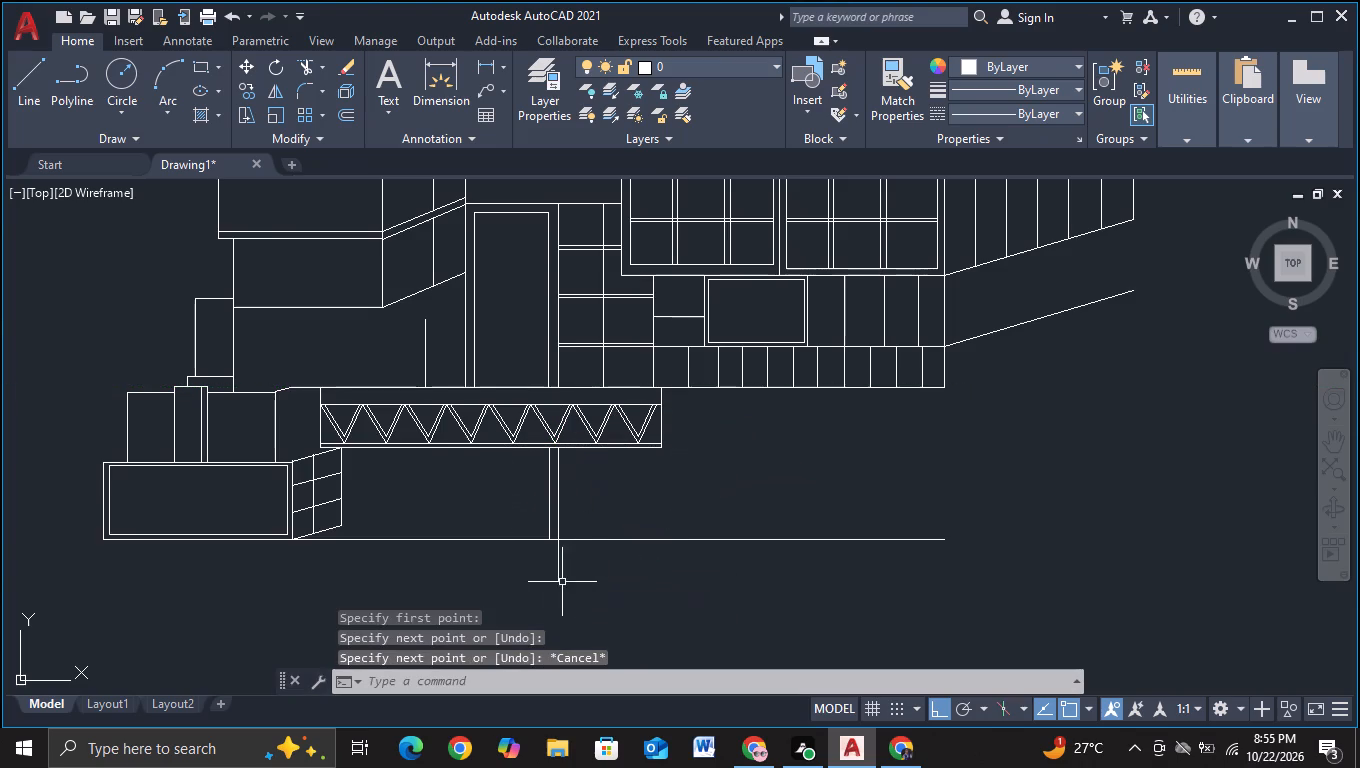
Trim the part of the second post line that extends below the ground line.
{"action": "left_click", "coordinate": [300, 69]}
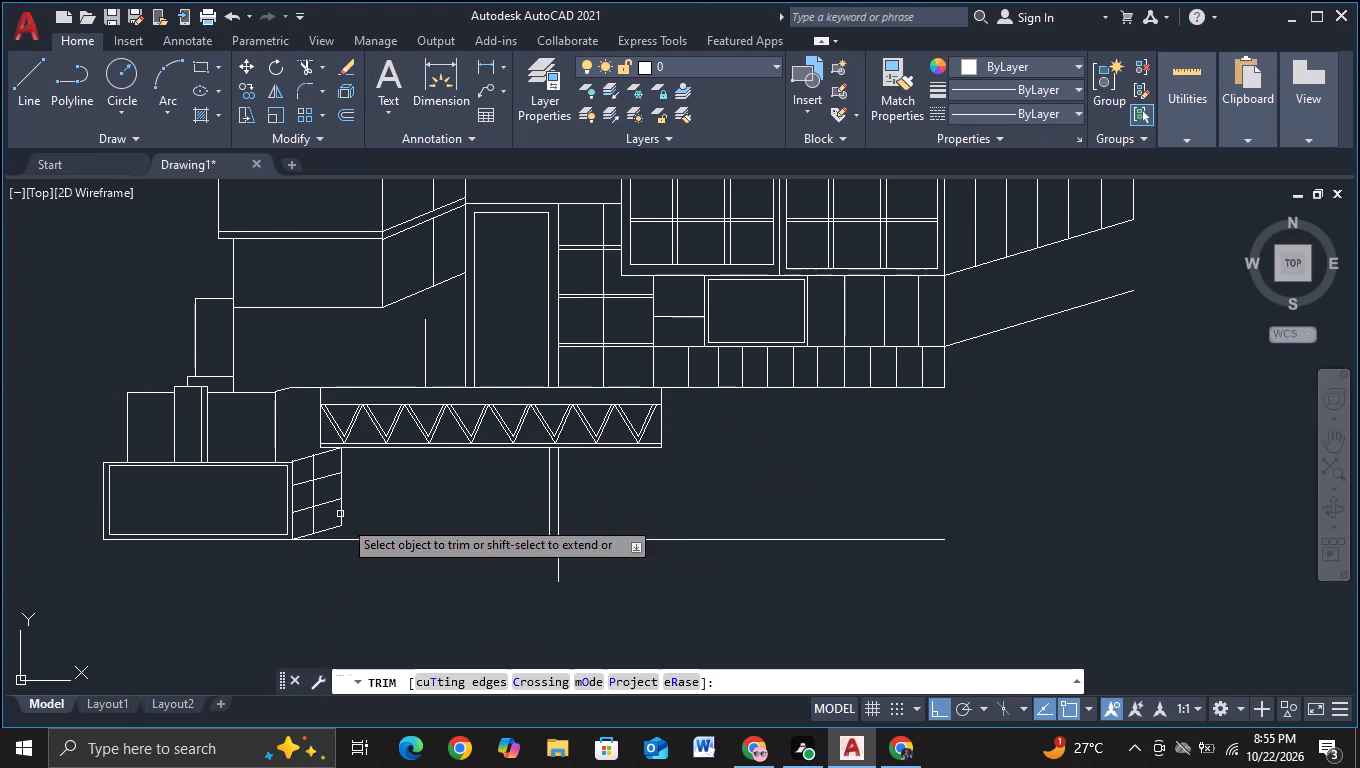
{"action": "left_click_drag", "start_coordinate": [451, 571], "coordinate": [582, 571]}
Draw a vertical line about 6 units long from the truss beam's top right corner up to the panel strip's upper edge.
{"action": "scroll", "coordinate": [581, 570], "scroll_direction": "down", "scroll_amount": 1}
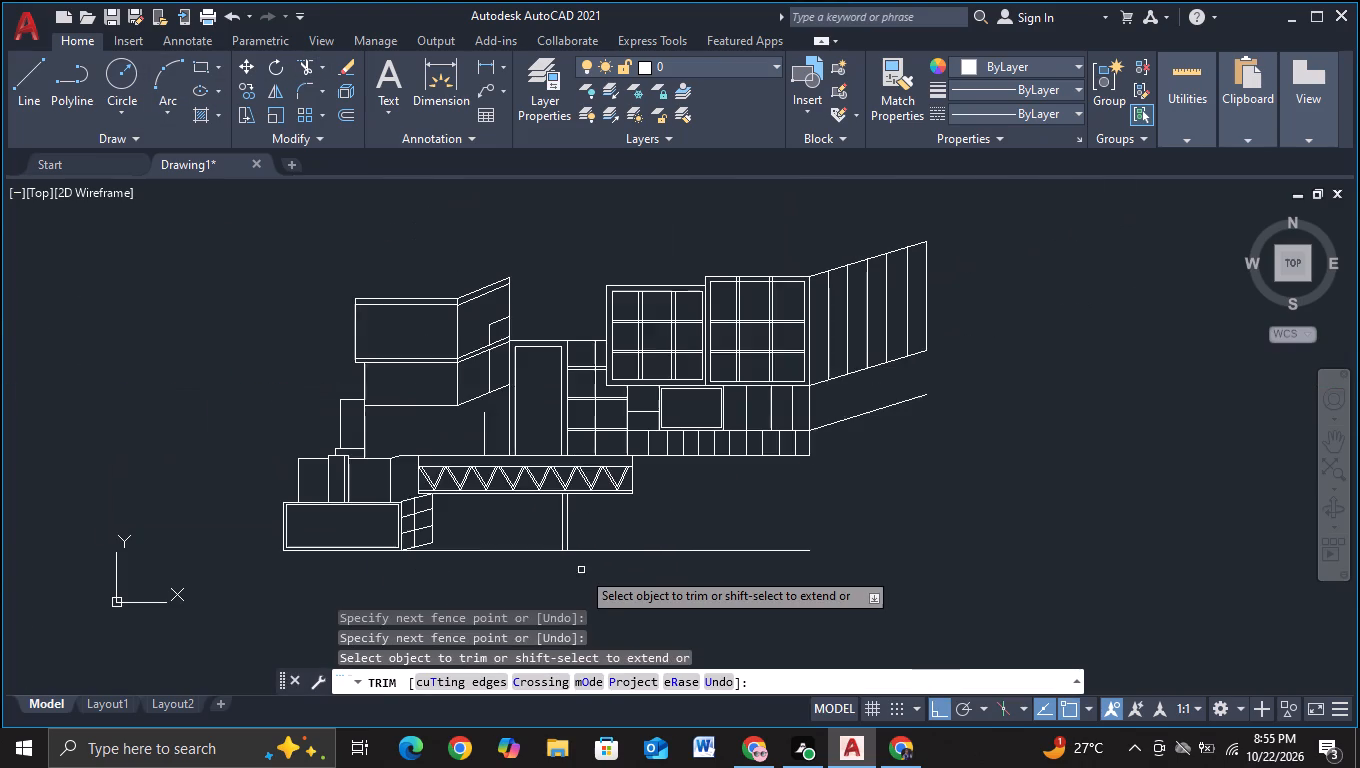
{"action": "middle_click_drag", "start_coordinate": [593, 570], "coordinate": [289, 492]}
{"action": "left_click", "coordinate": [26, 90]}
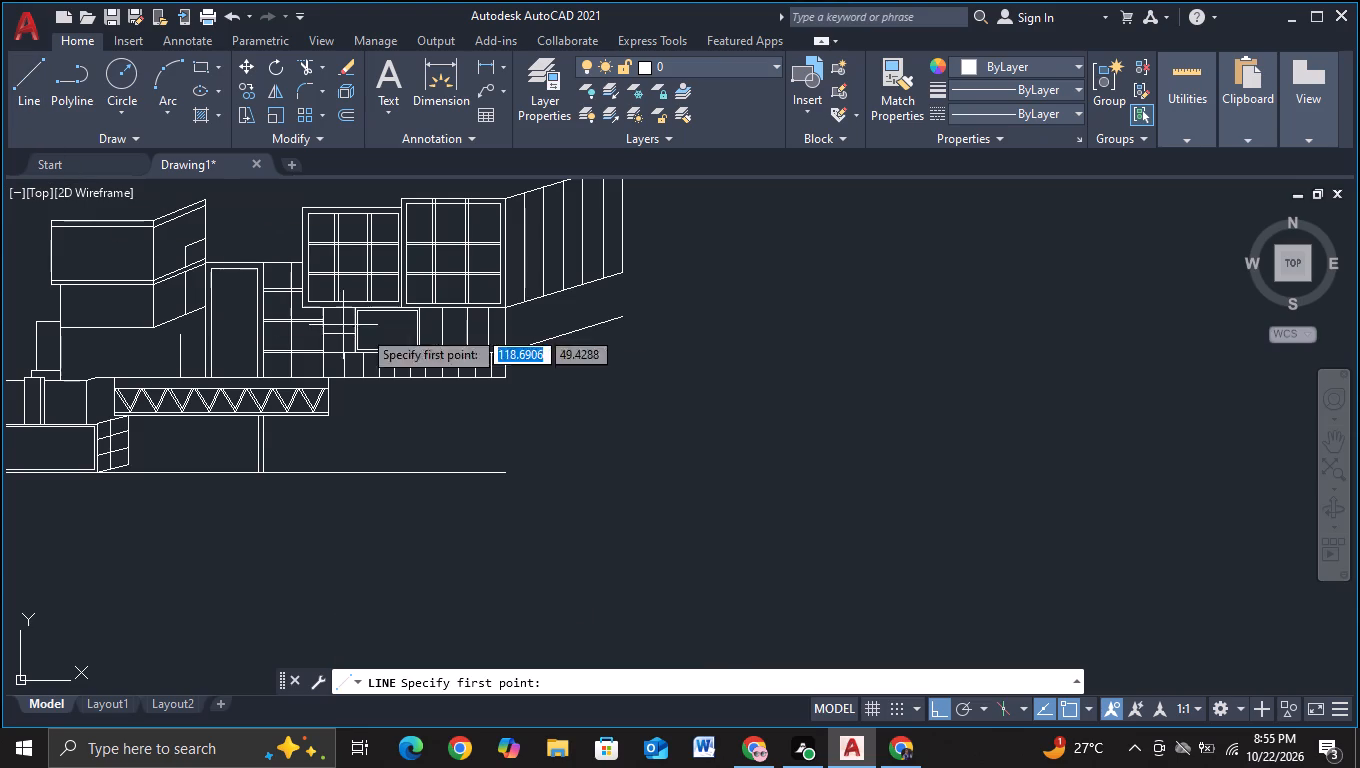
{"action": "scroll", "coordinate": [373, 432], "scroll_direction": "up", "scroll_amount": 1}
{"action": "middle_click_drag", "start_coordinate": [337, 428], "coordinate": [344, 481]}
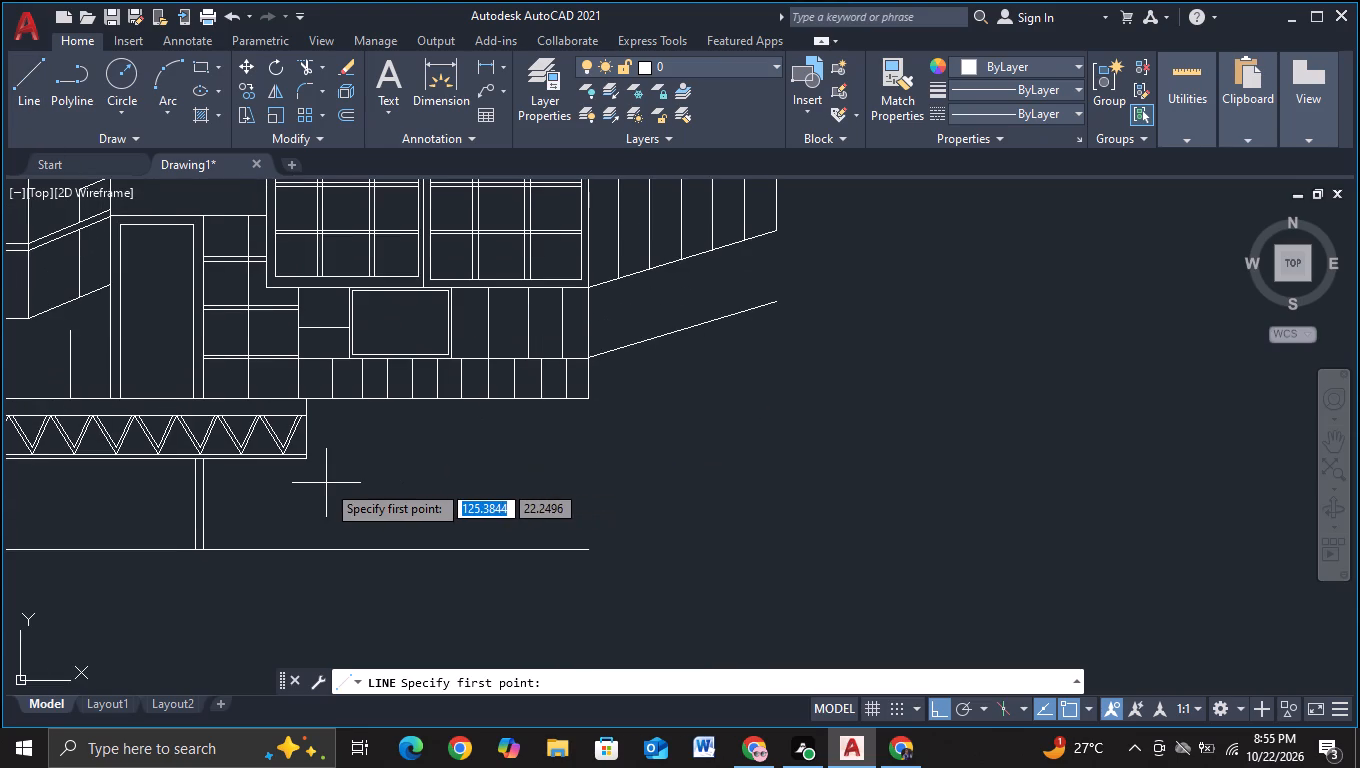
{"action": "left_click", "coordinate": [305, 404]}
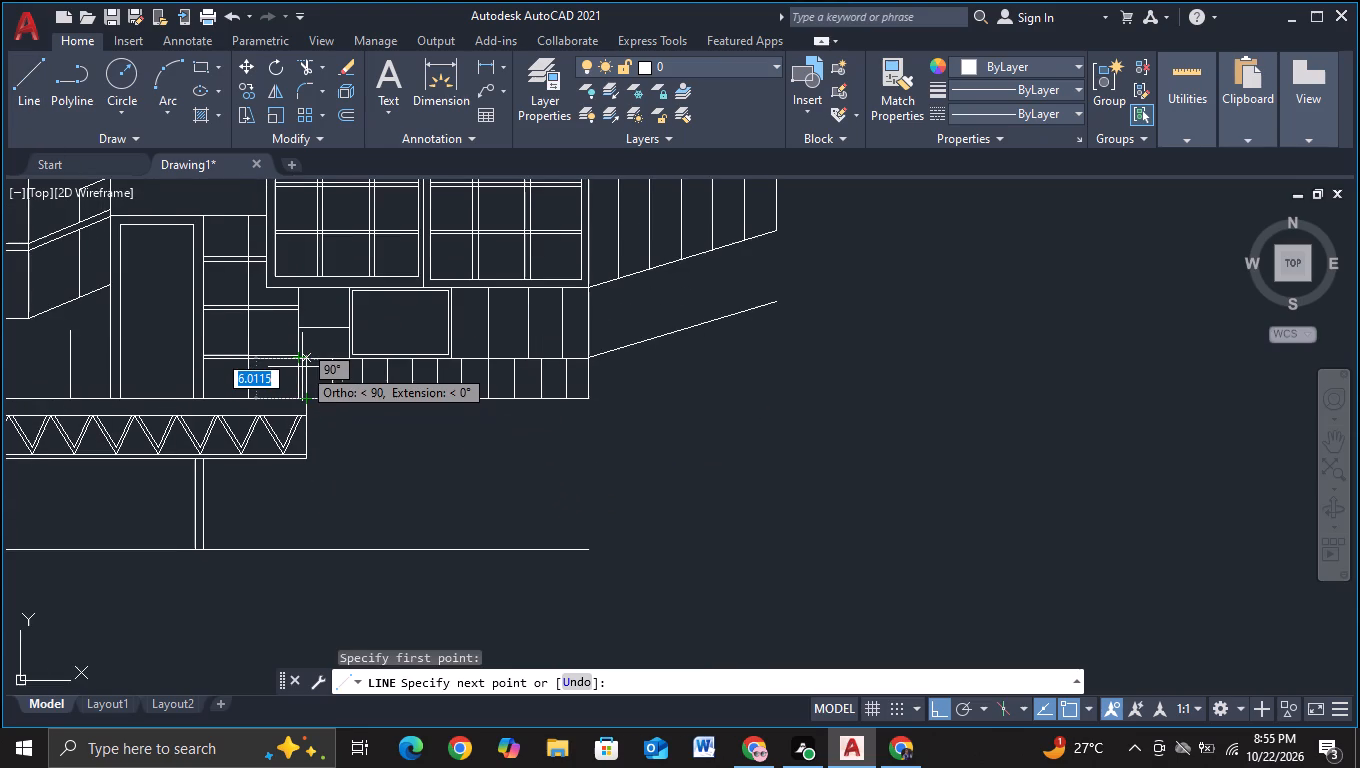
{"action": "scroll", "coordinate": [301, 371], "scroll_direction": "up", "scroll_amount": 3}
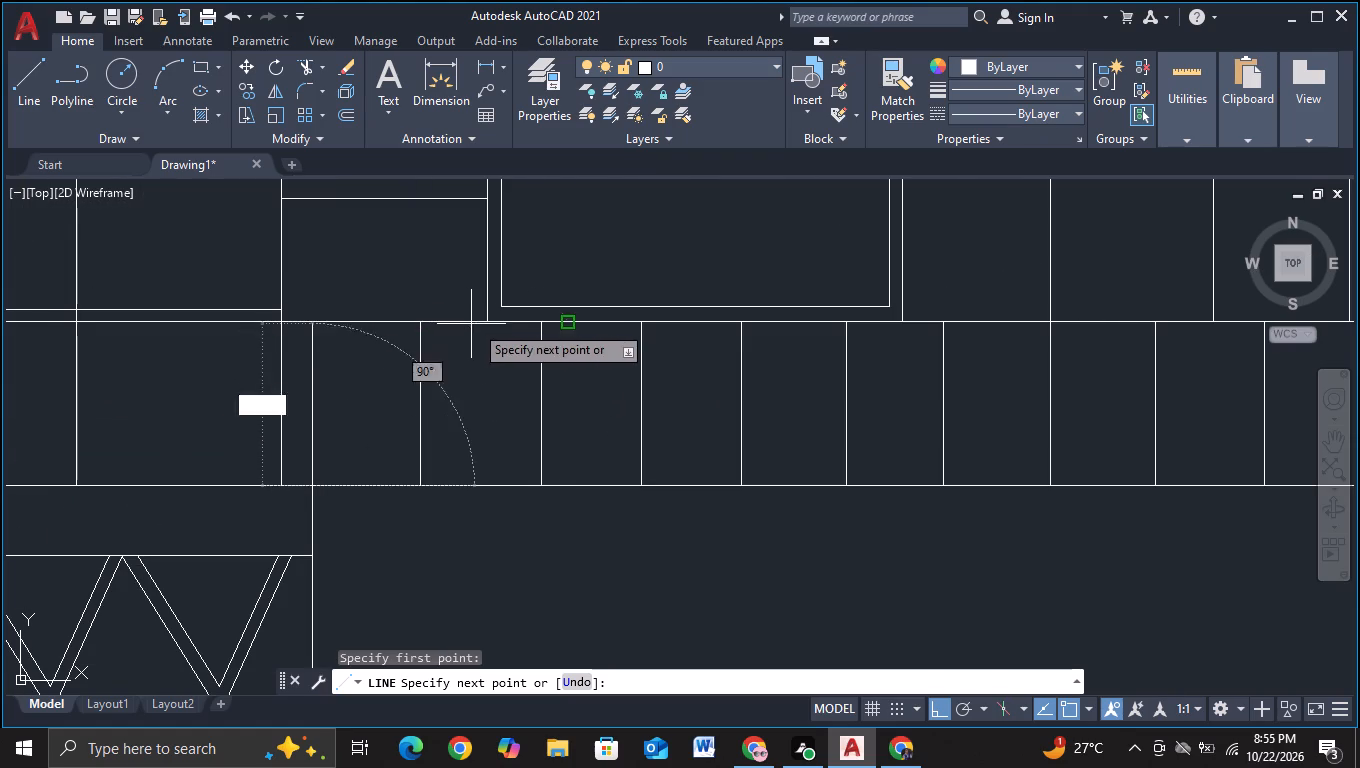
{"action": "left_click", "coordinate": [312, 320]}
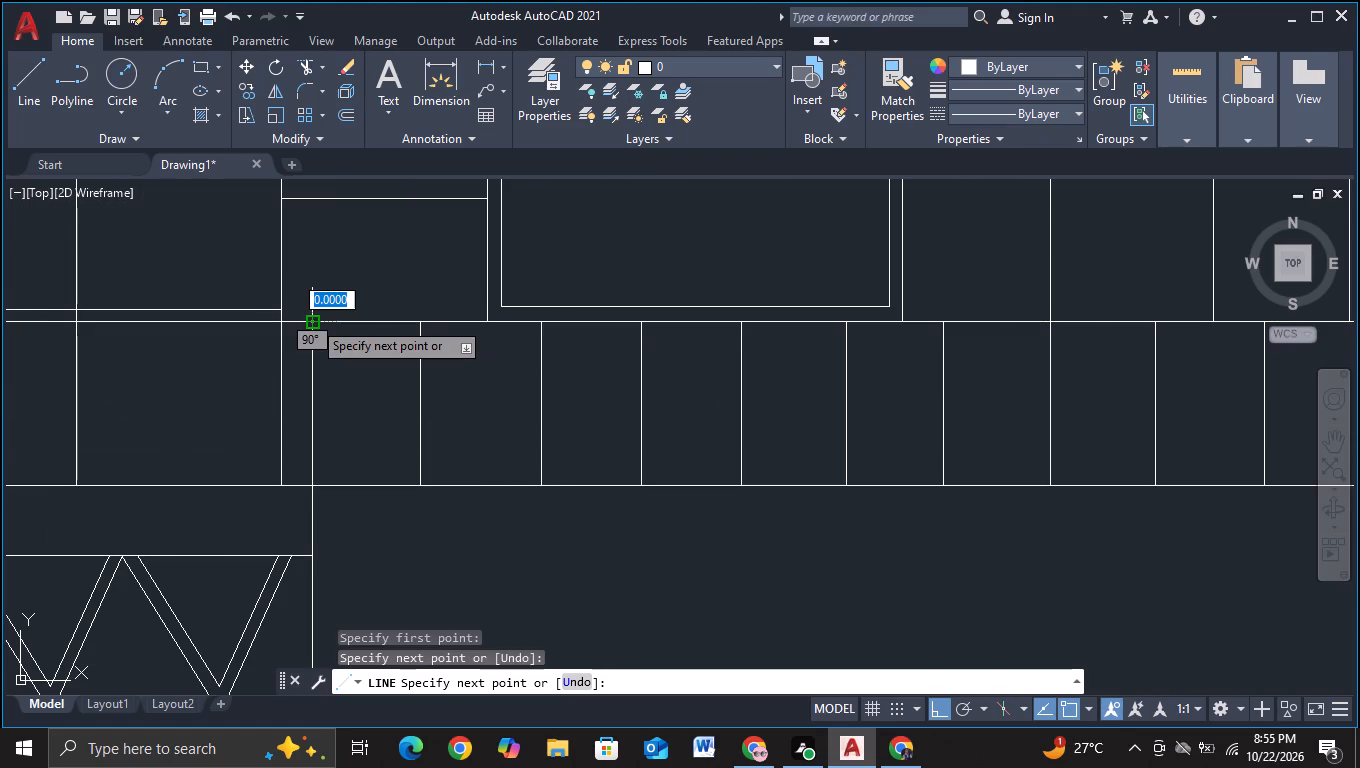
{"action": "key", "text": "Escape"}
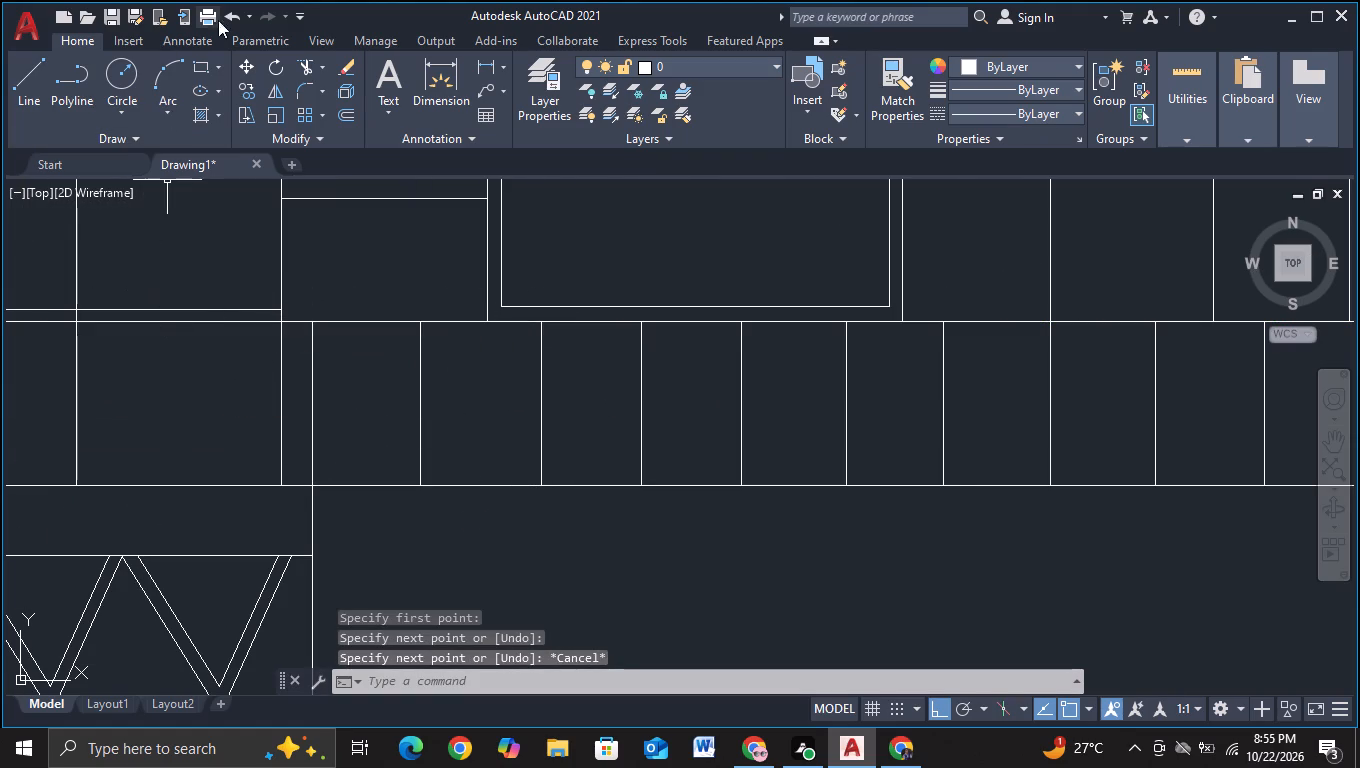
Draw a line down about 14 units from the panel strip's upper edge at a divider, then left about 16.5 units past the truss beam's right end.
{"action": "left_click", "coordinate": [24, 87]}
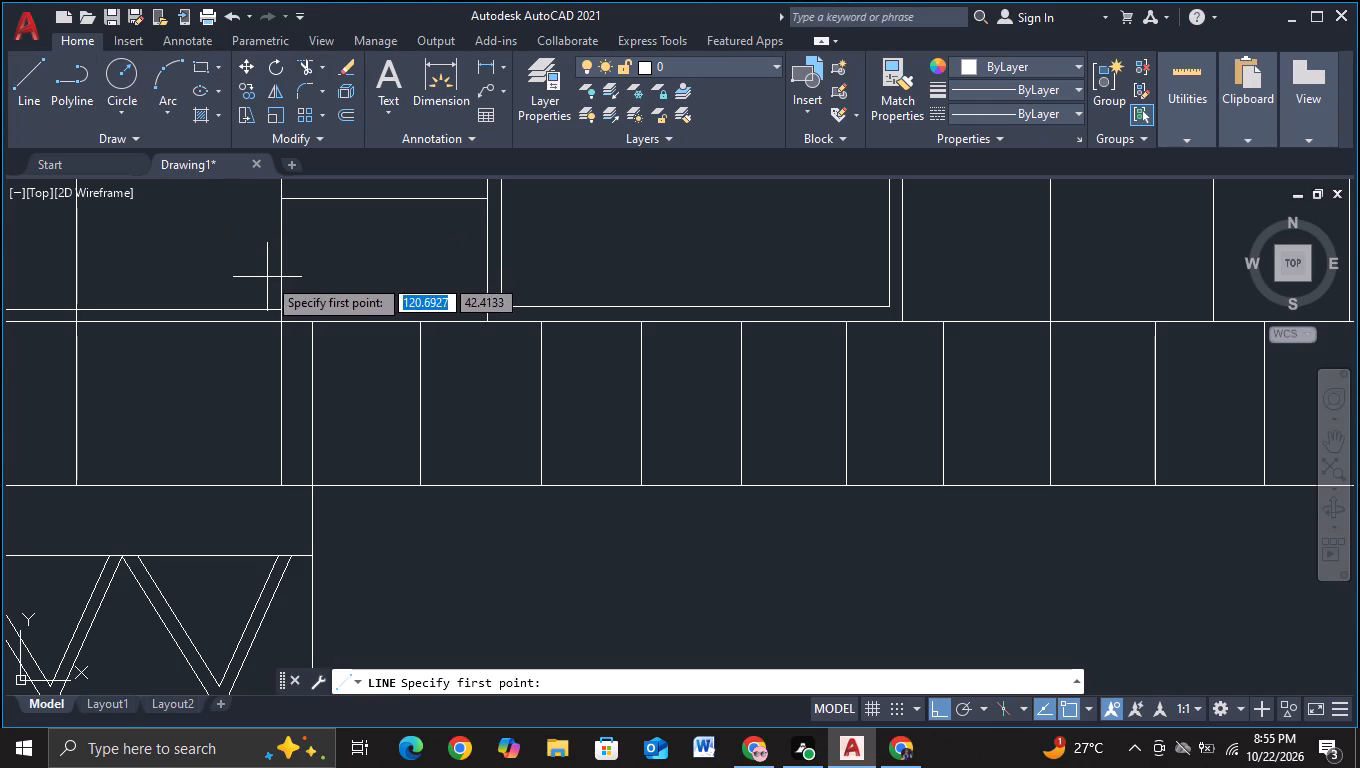
{"action": "scroll", "coordinate": [330, 315], "scroll_direction": "down", "scroll_amount": 1}
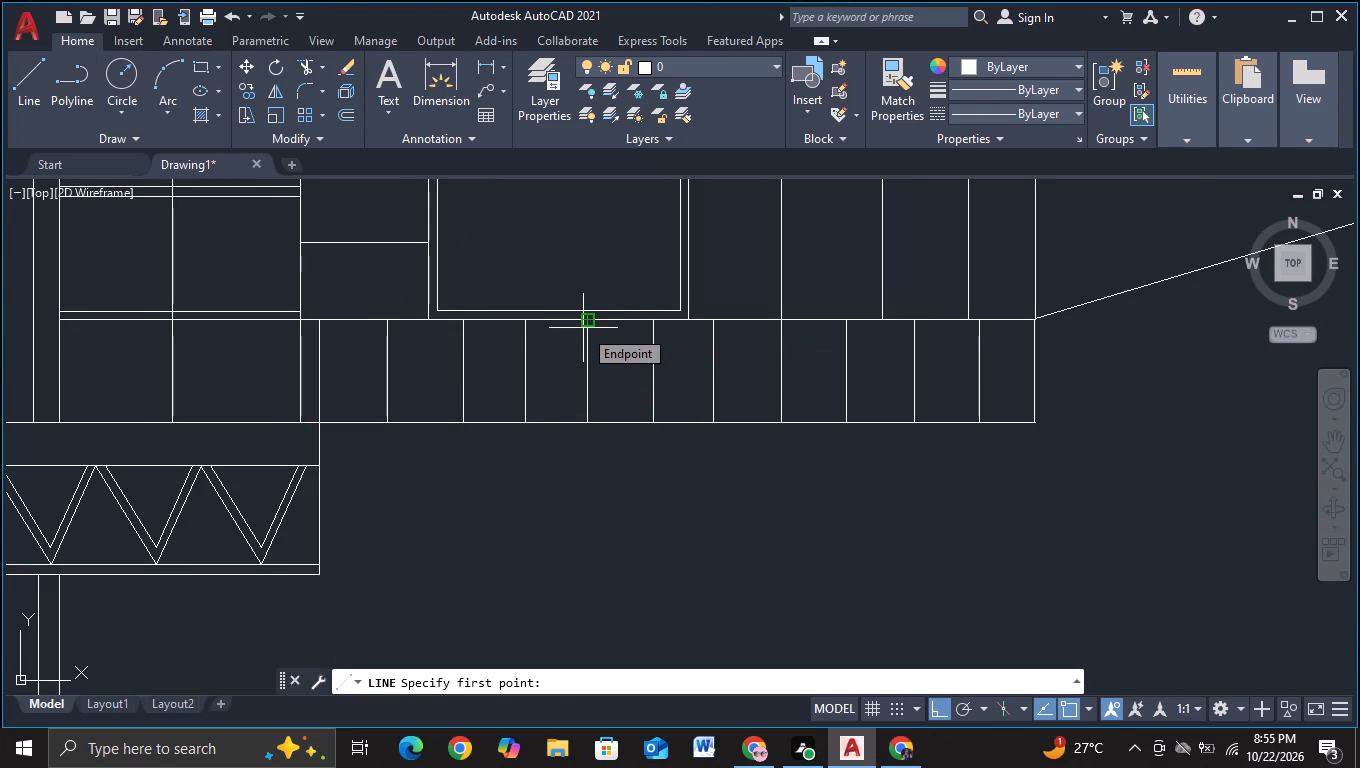
{"action": "left_click", "coordinate": [583, 328]}
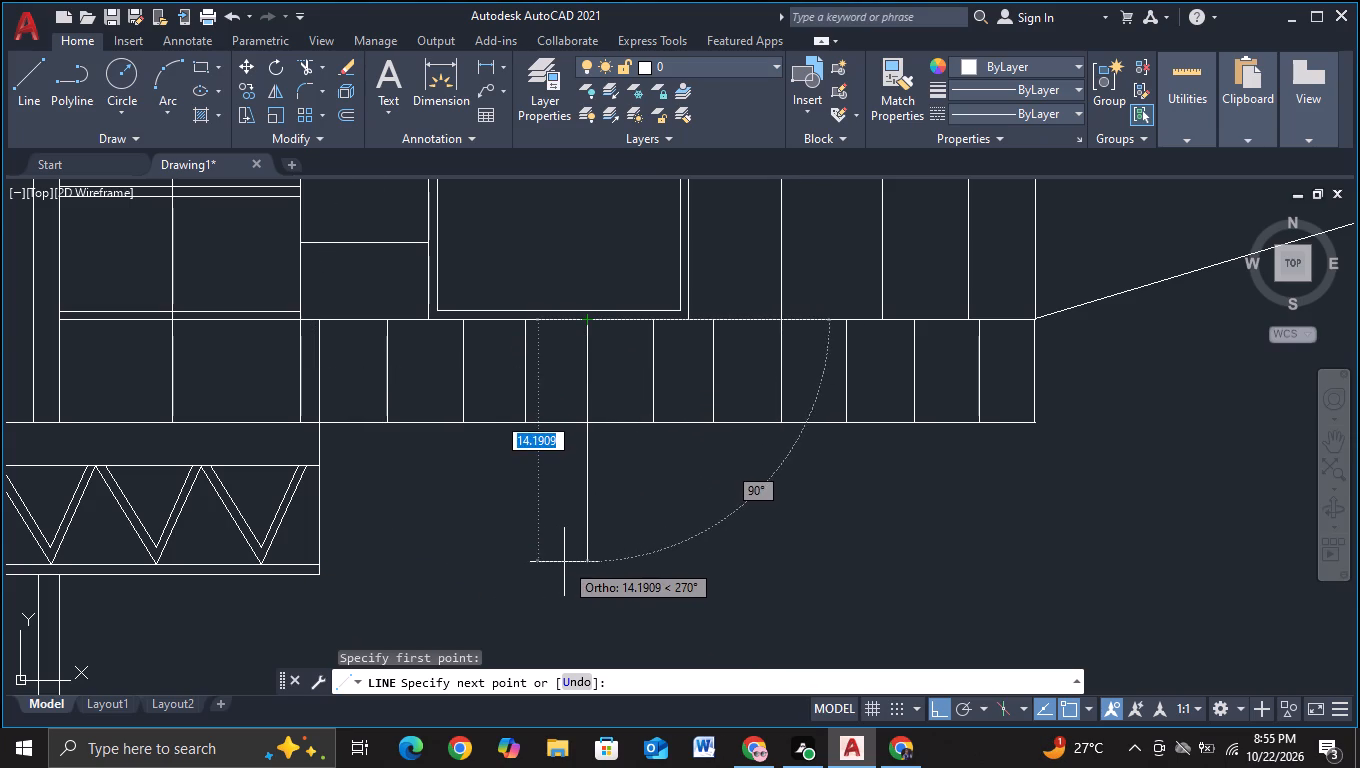
{"action": "left_click", "coordinate": [579, 557]}
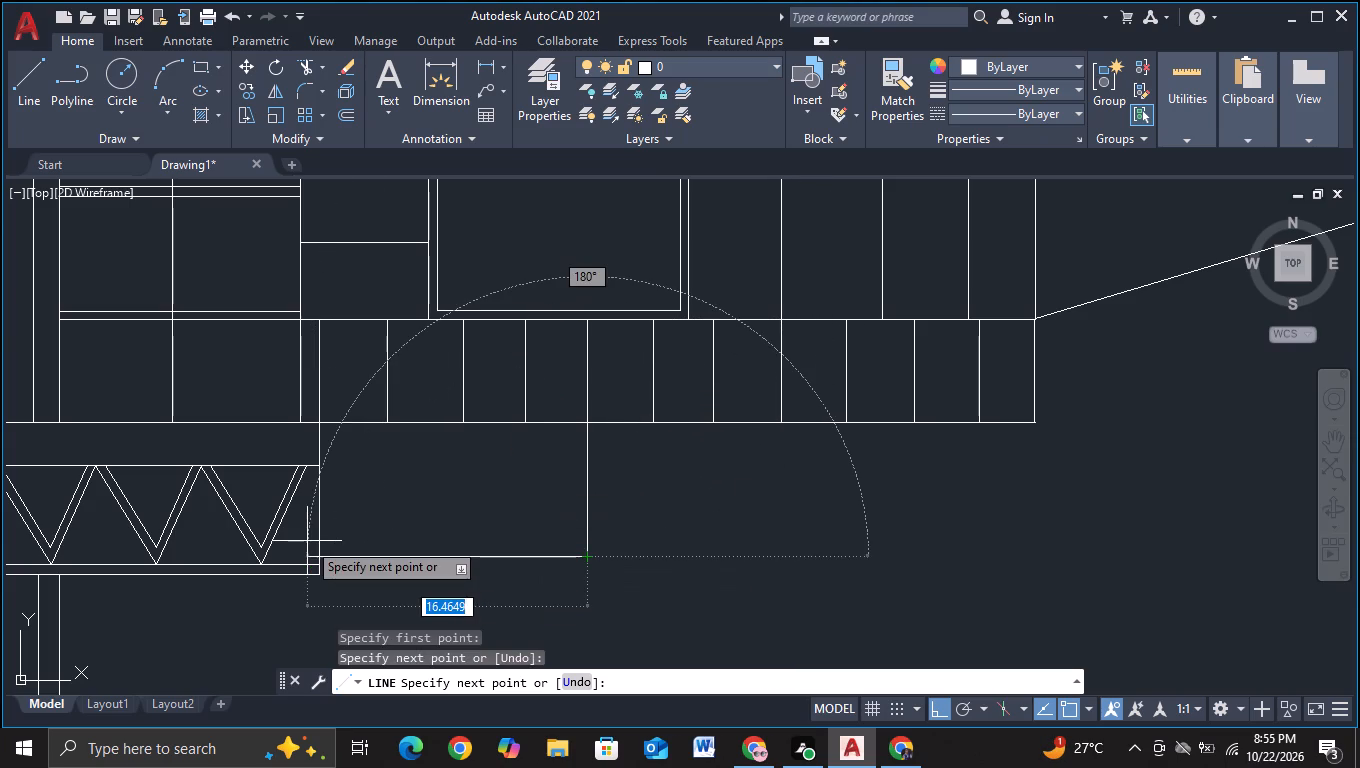
{"action": "left_click", "coordinate": [308, 540]}
{"action": "key", "text": "Escape"}
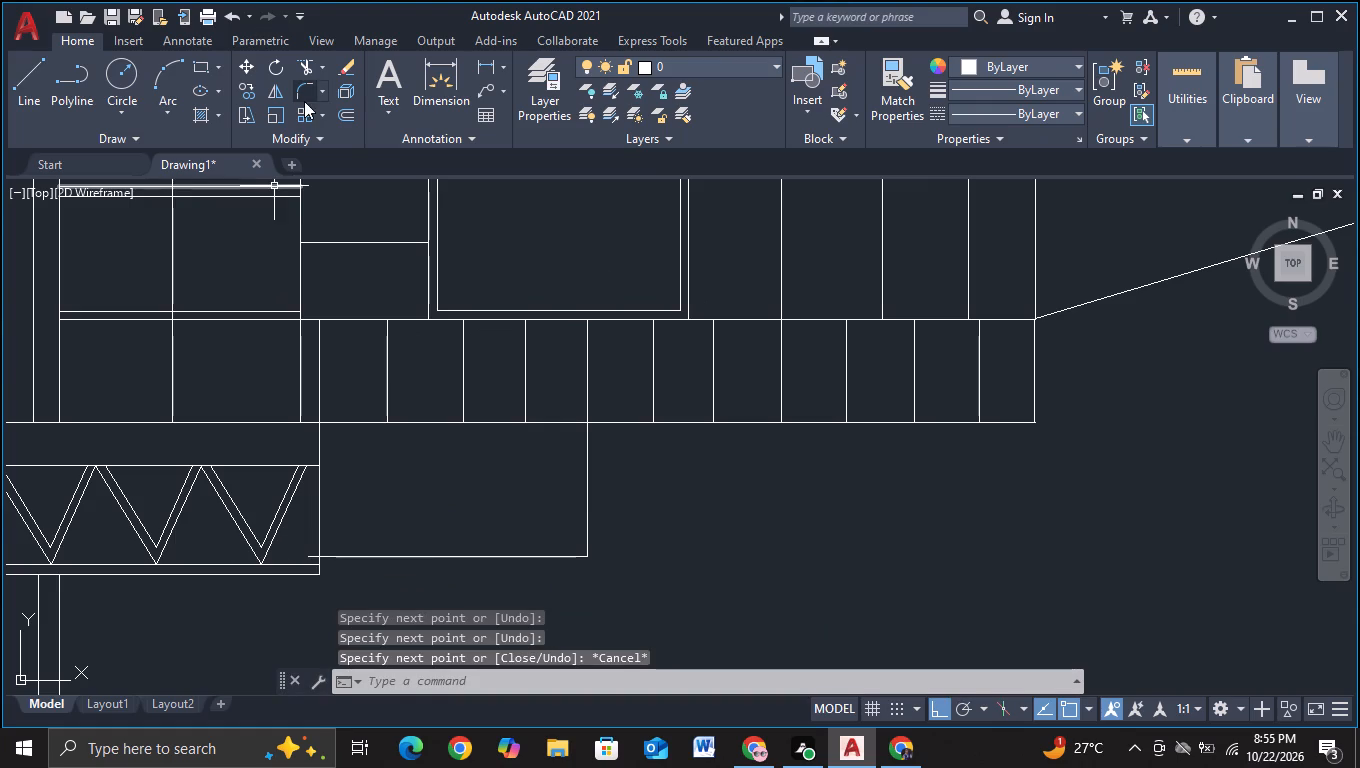
Trim the new horizontal line's overhang into the truss beam, plus the strip's dividers and lower edge inside the new box.
{"action": "left_click", "coordinate": [307, 70]}
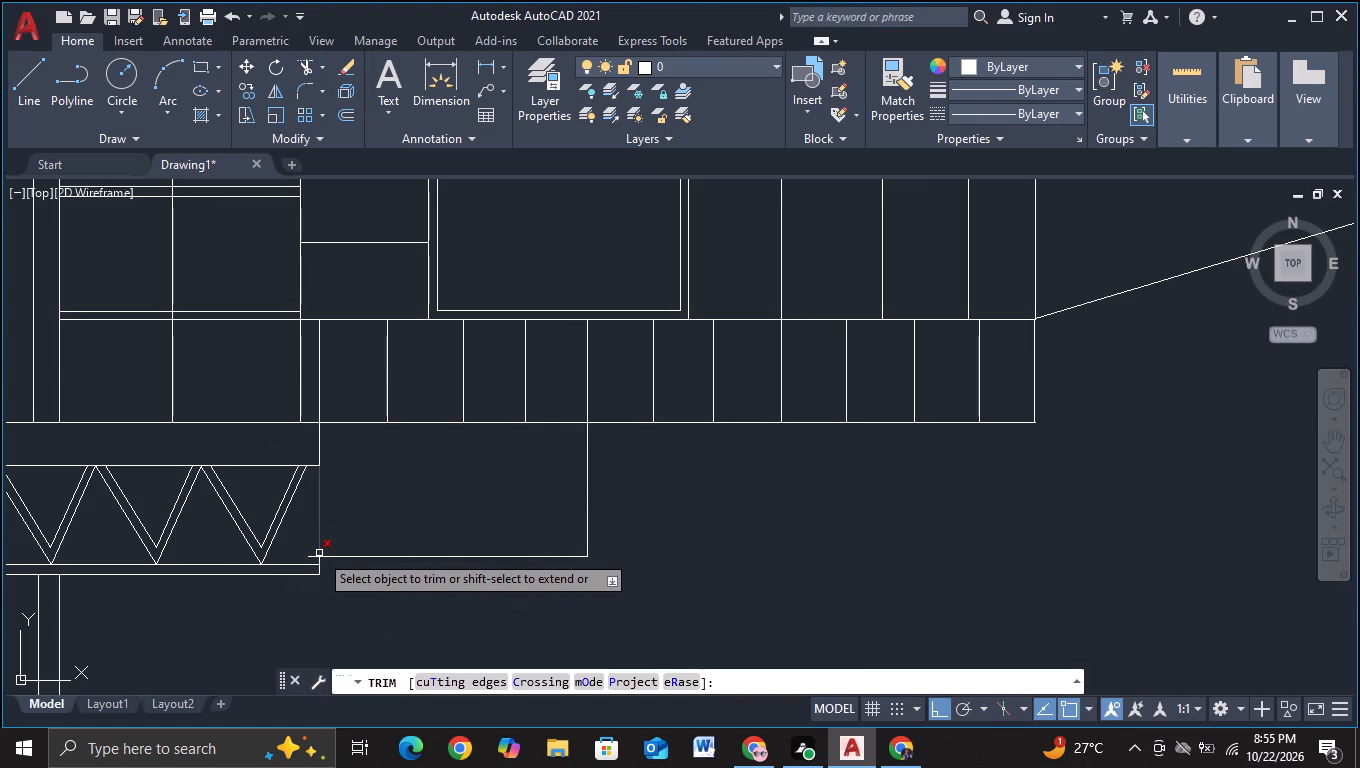
{"action": "left_click", "coordinate": [312, 555]}
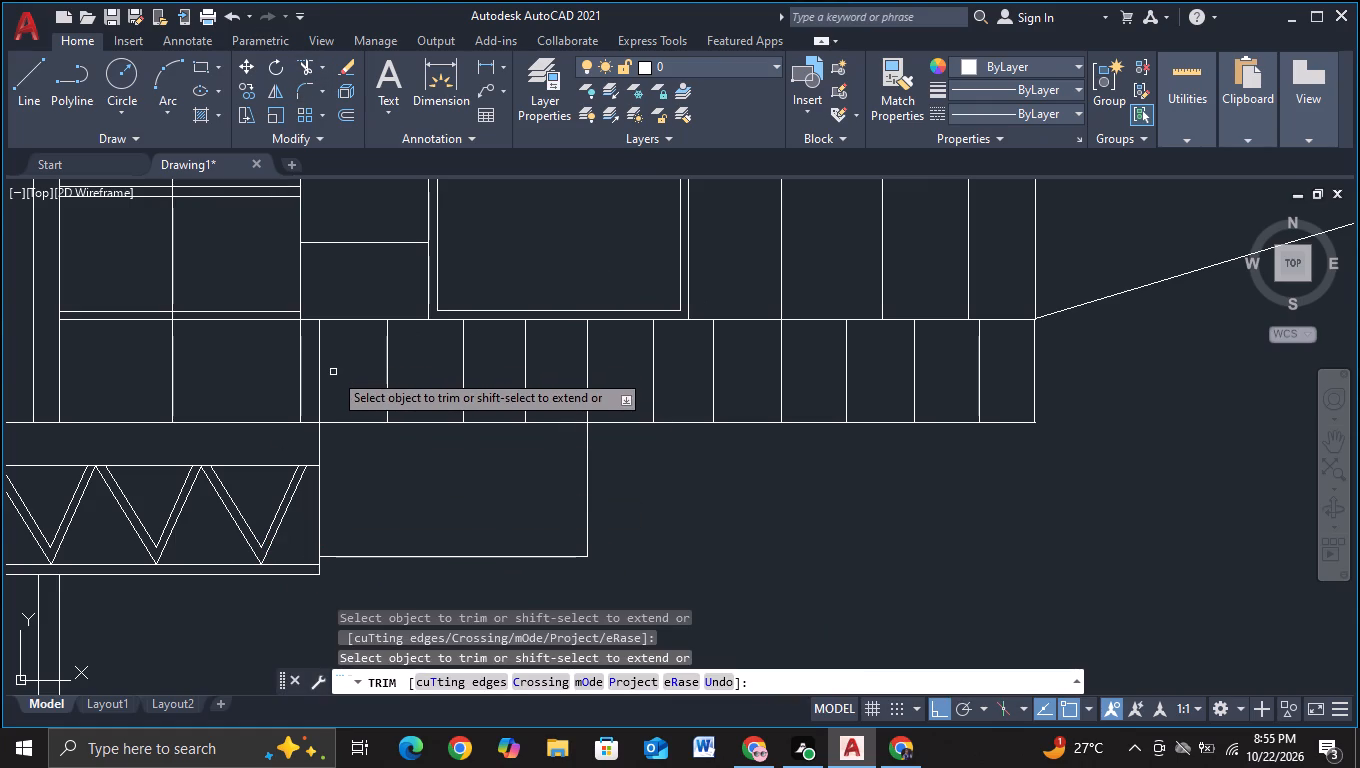
{"action": "left_click_drag", "start_coordinate": [333, 373], "coordinate": [503, 369]}
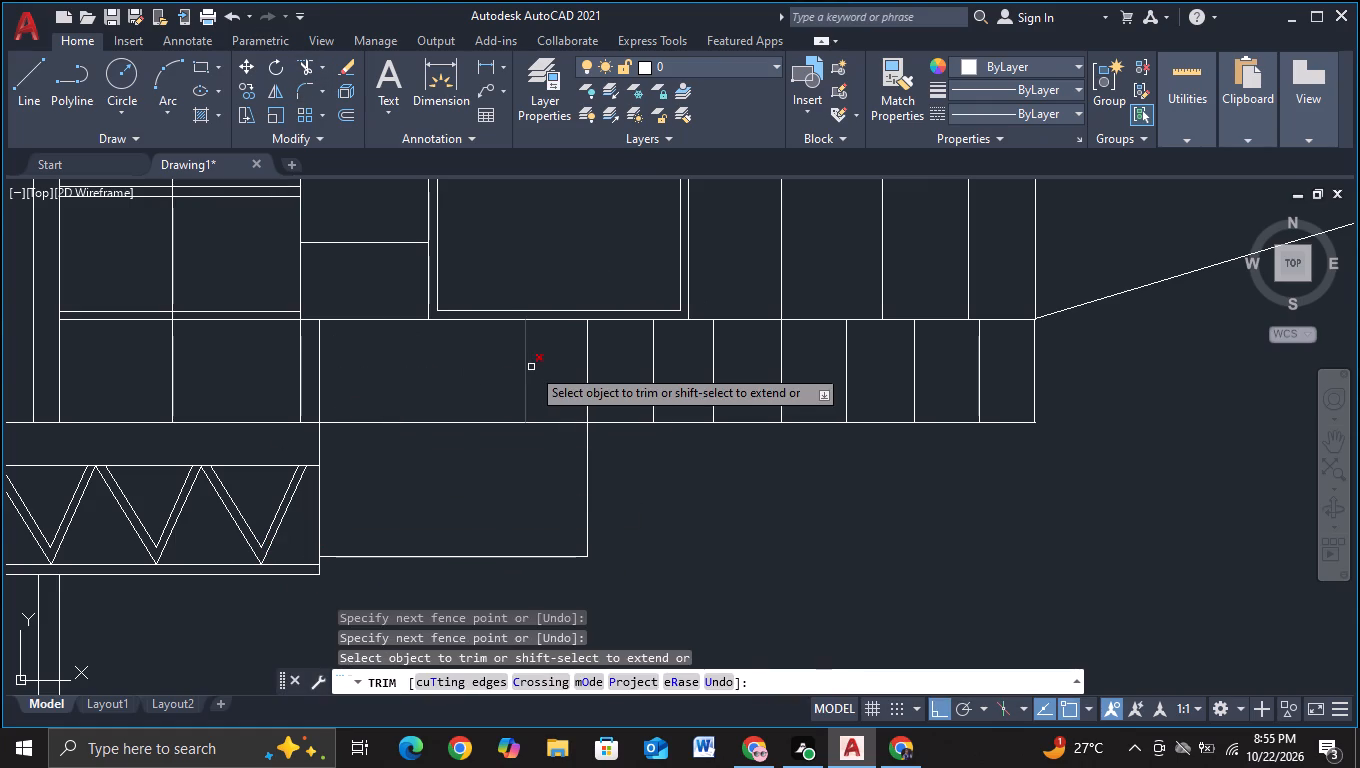
{"action": "left_click_drag", "start_coordinate": [535, 366], "coordinate": [434, 478]}
{"action": "scroll", "coordinate": [492, 433], "scroll_direction": "down", "scroll_amount": 1}
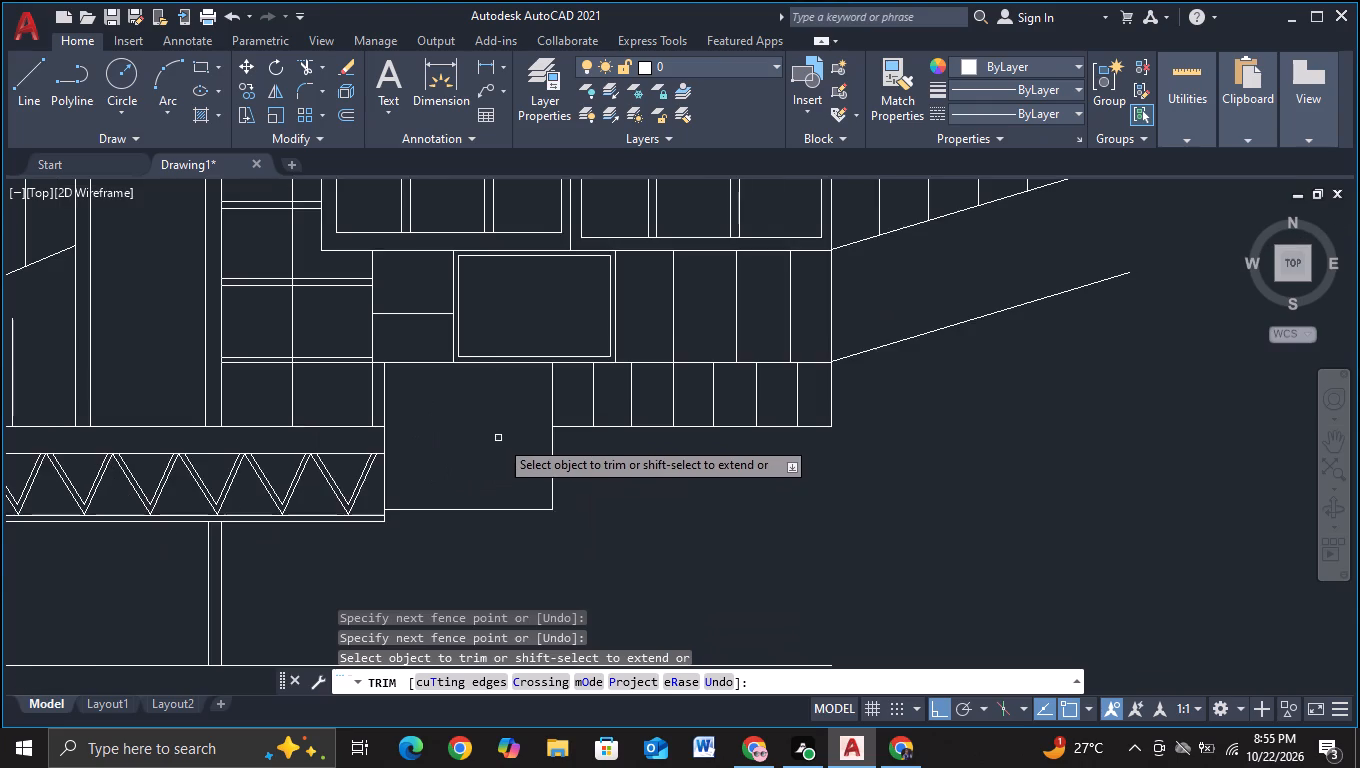
{"action": "scroll", "coordinate": [594, 510], "scroll_direction": "down", "scroll_amount": 1}
{"action": "middle_click_drag", "start_coordinate": [597, 514], "coordinate": [585, 451]}
{"action": "key", "text": "Escape"}
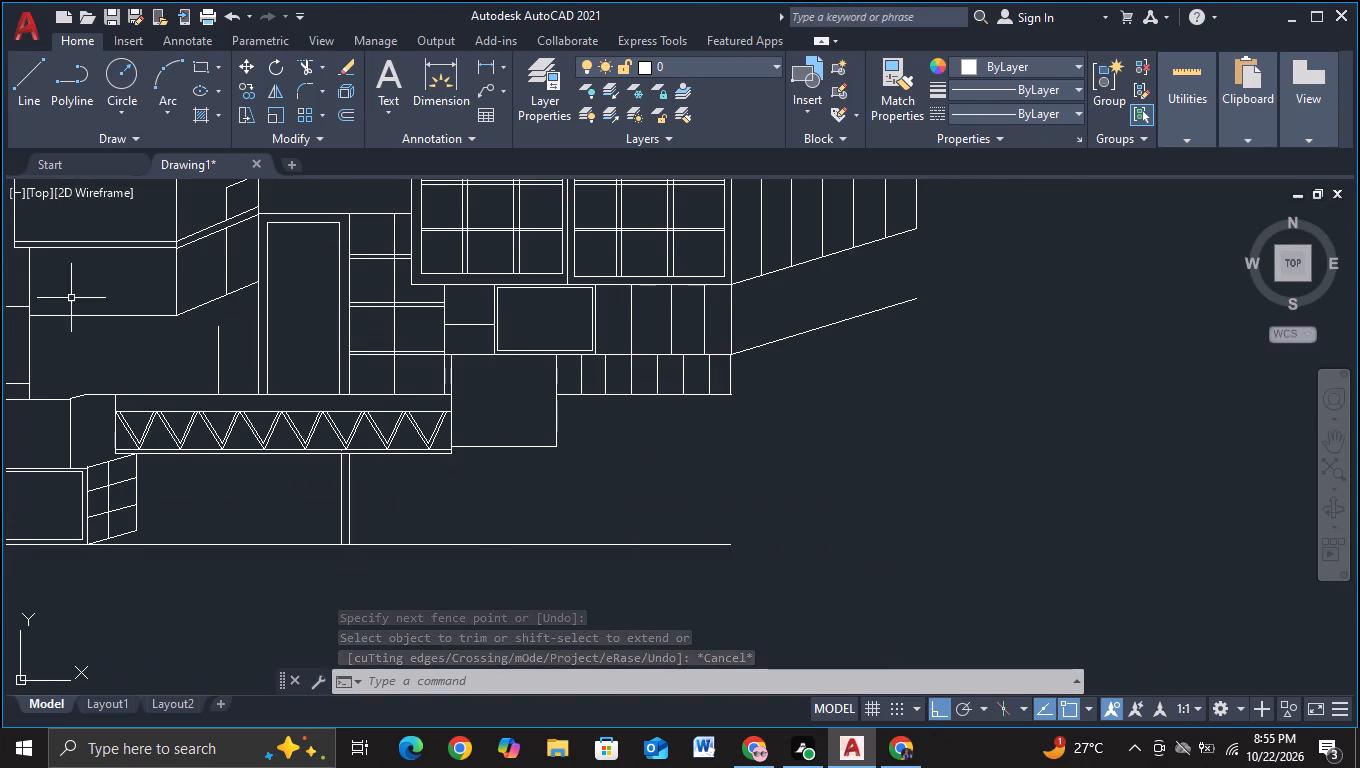
Draw a narrow block outline from the box's lower left corner: left about 2.7 units, down about 9.9, right about 6, then up past the box's bottom edge.
{"action": "left_click", "coordinate": [26, 86]}
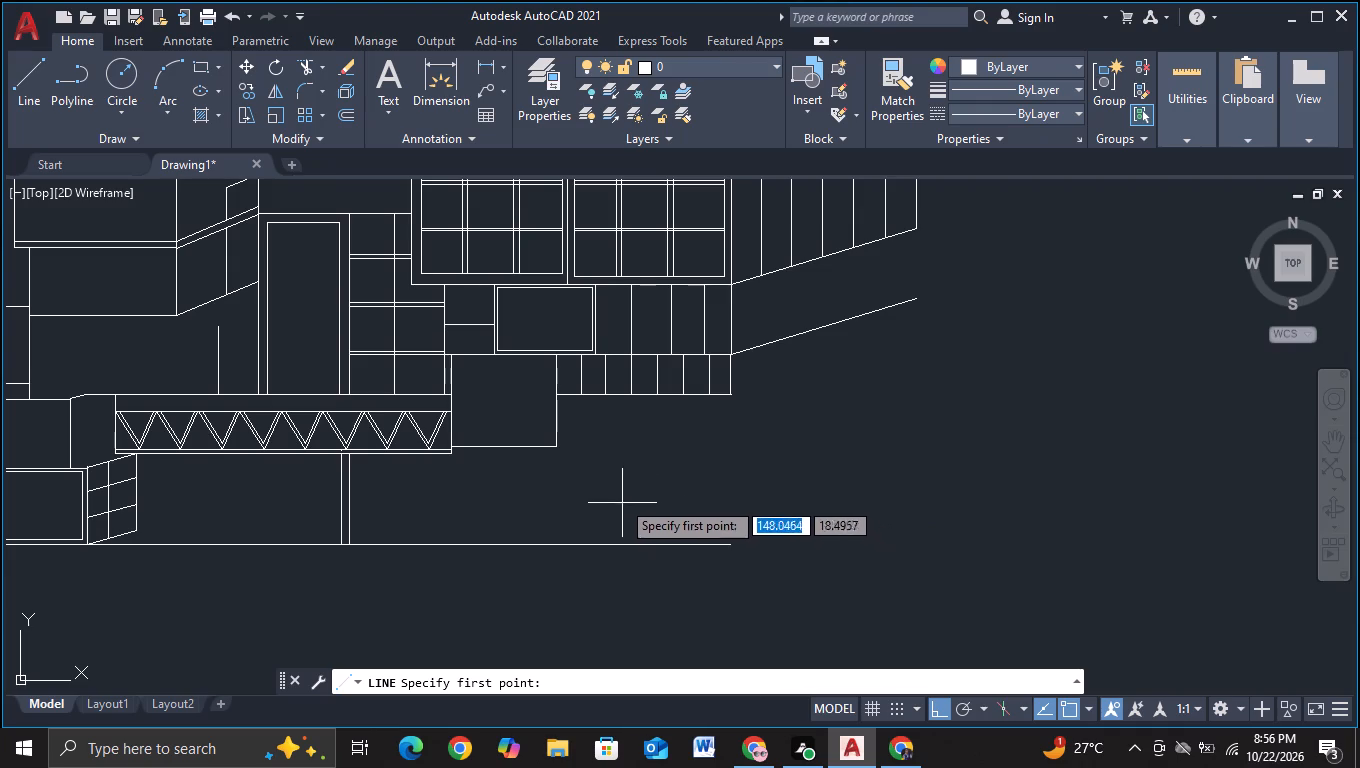
{"action": "left_click", "coordinate": [456, 441]}
{"action": "scroll", "coordinate": [446, 447], "scroll_direction": "up", "scroll_amount": 2}
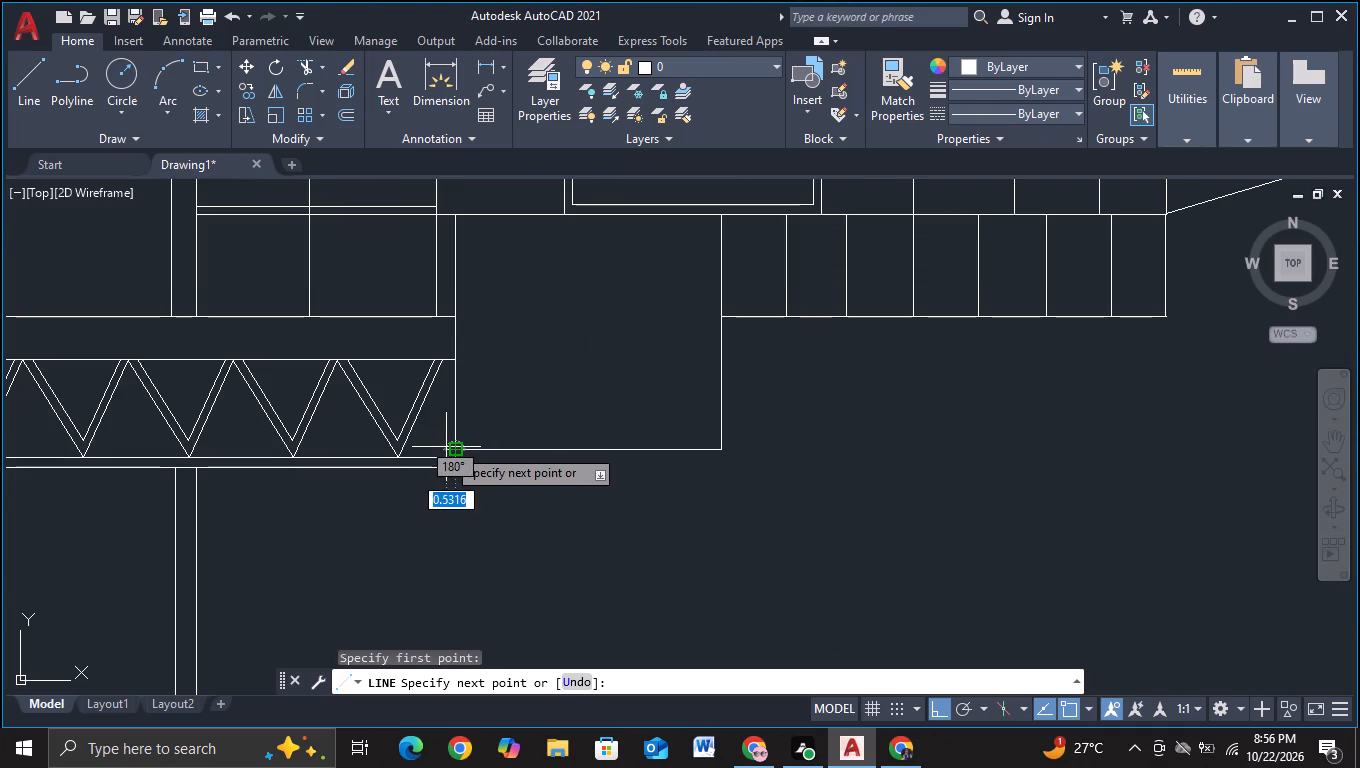
{"action": "scroll", "coordinate": [416, 454], "scroll_direction": "up", "scroll_amount": 2}
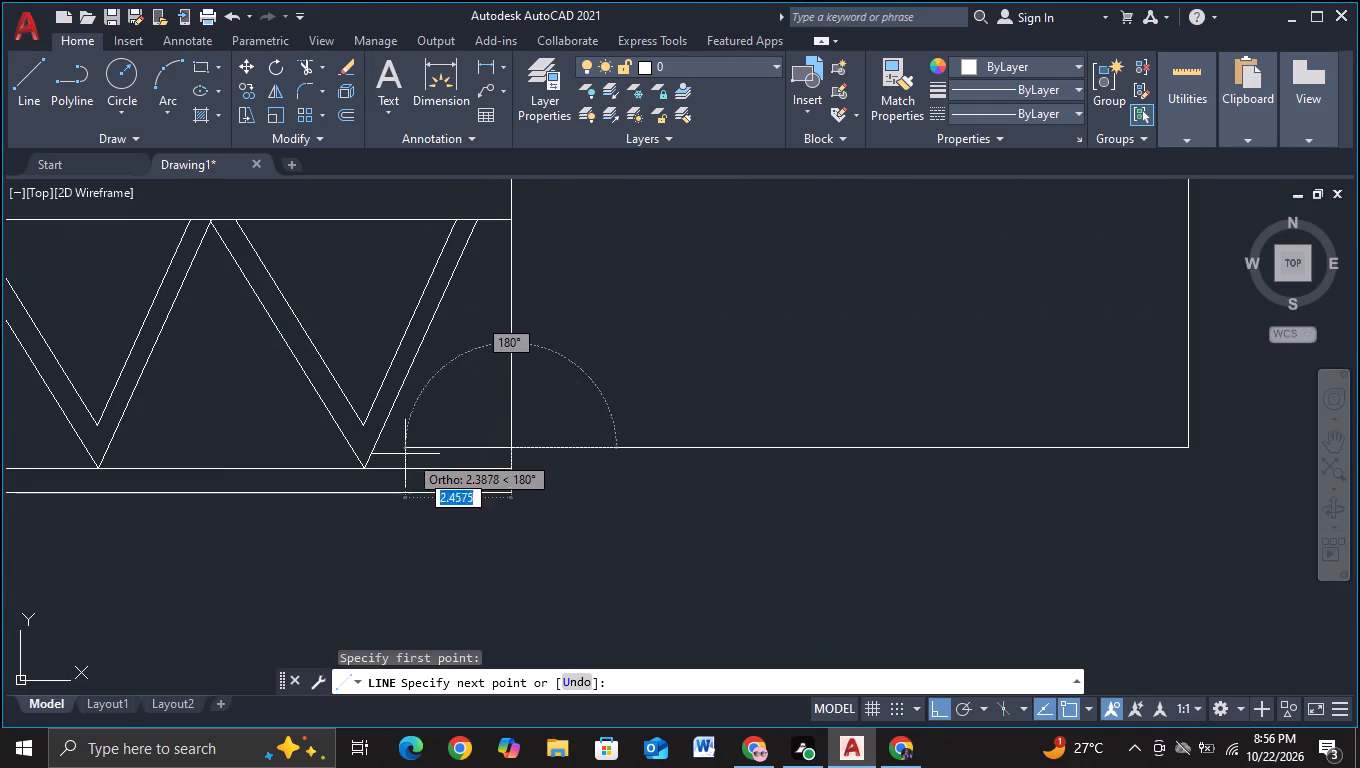
{"action": "left_click", "coordinate": [395, 455]}
{"action": "middle_click_drag", "start_coordinate": [386, 595], "coordinate": [386, 586]}
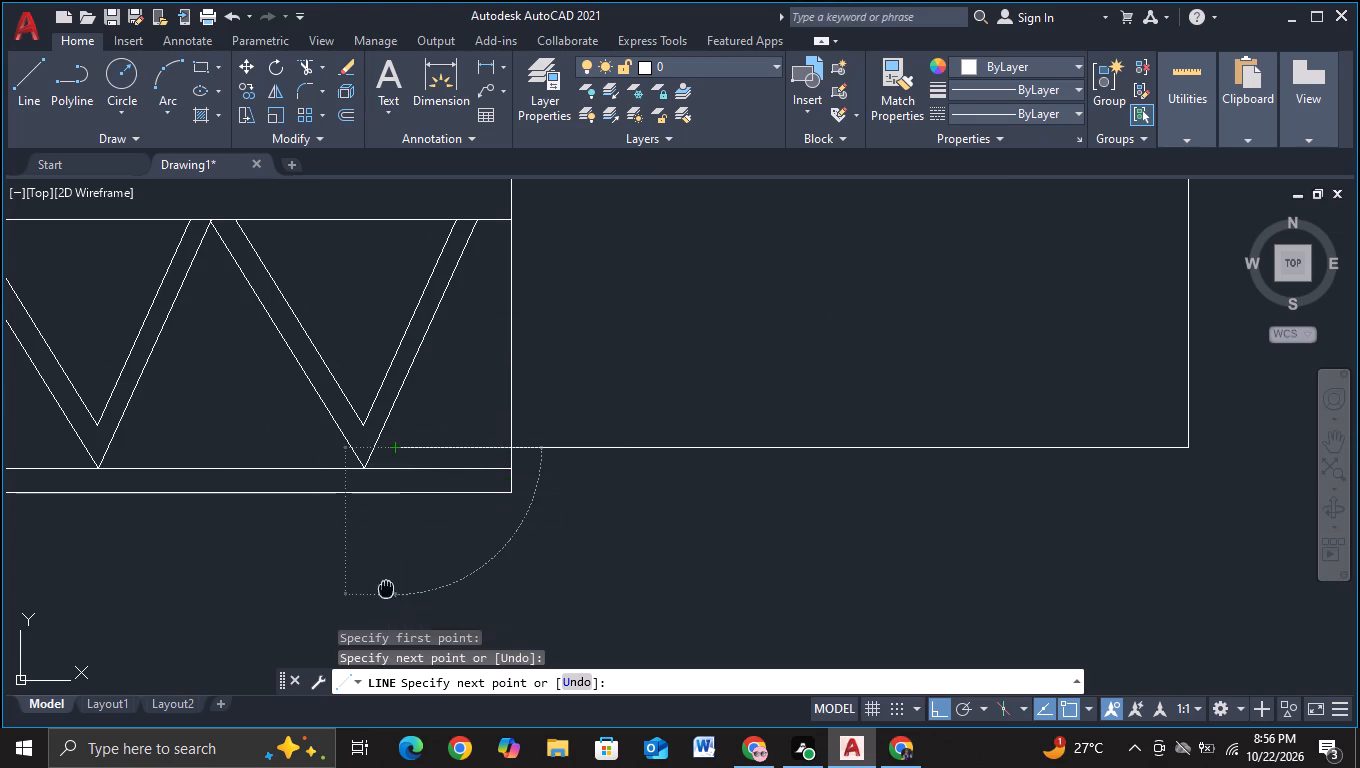
{"action": "middle_click_drag", "start_coordinate": [386, 586], "coordinate": [386, 435]}
{"action": "scroll", "coordinate": [393, 554], "scroll_direction": "down", "scroll_amount": 3}
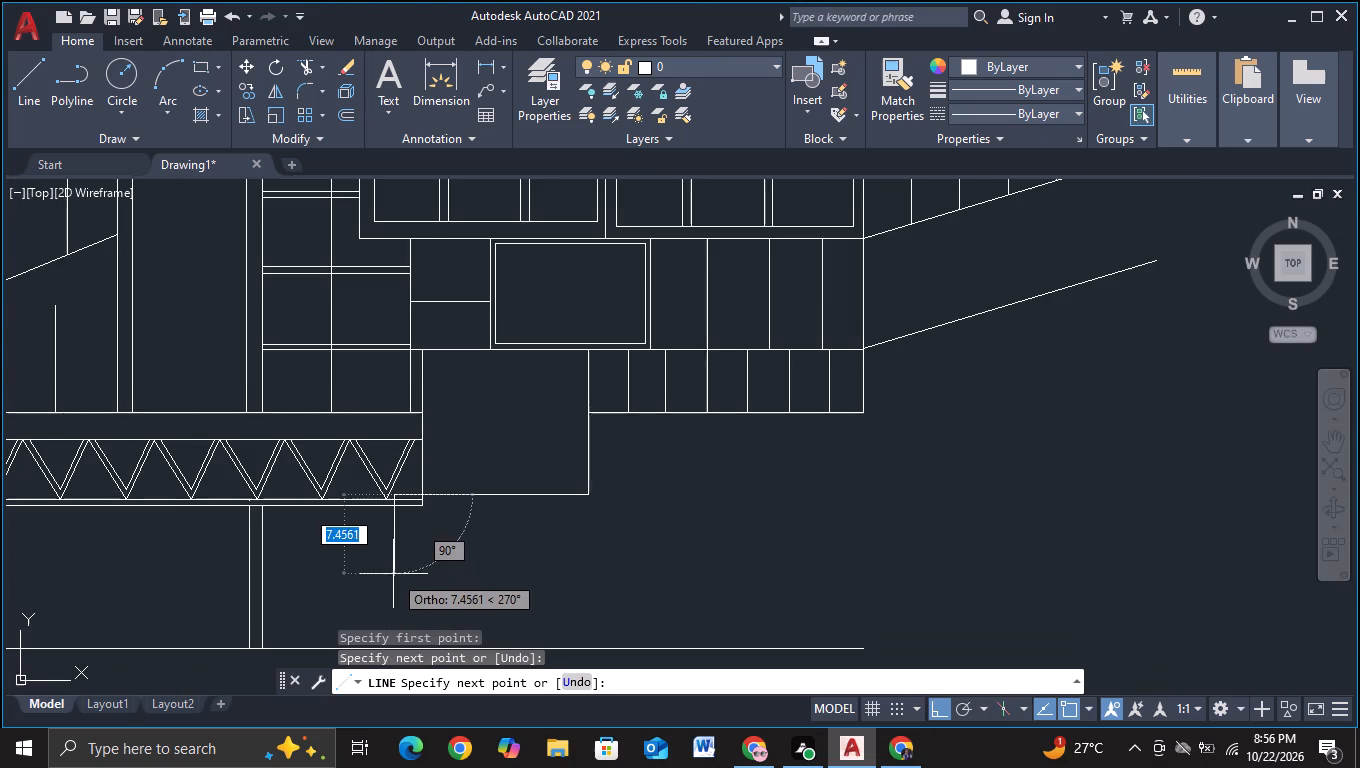
{"action": "middle_click_drag", "start_coordinate": [395, 575], "coordinate": [399, 455]}
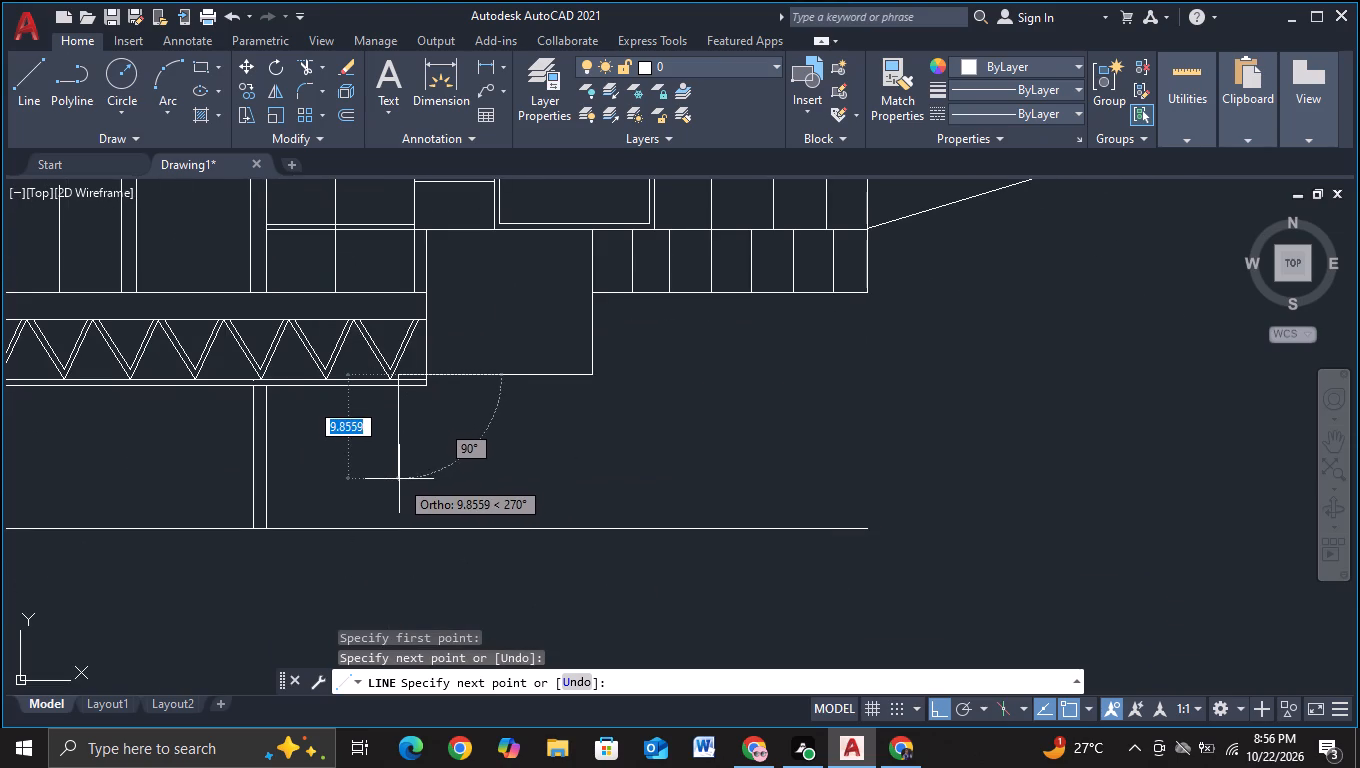
{"action": "left_click", "coordinate": [399, 479]}
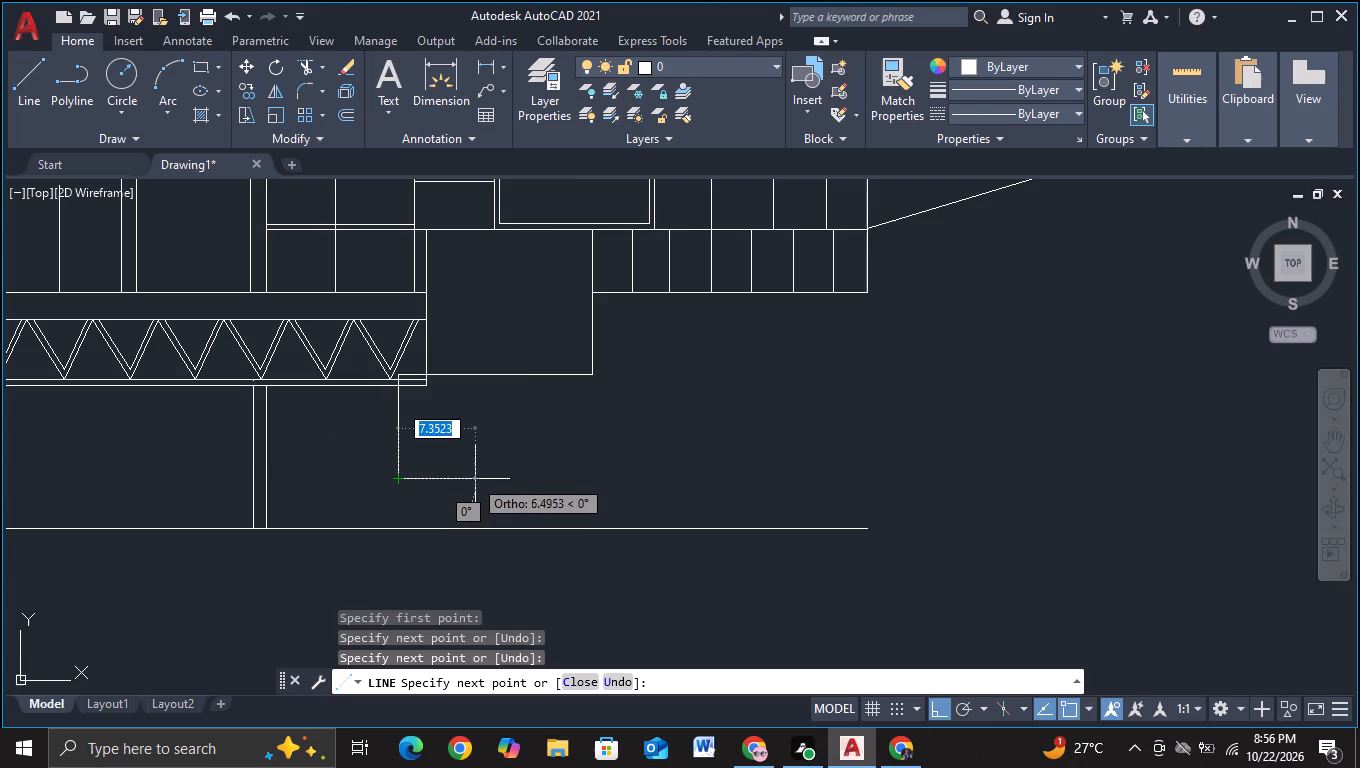
{"action": "left_click", "coordinate": [462, 479]}
{"action": "left_click", "coordinate": [476, 347]}
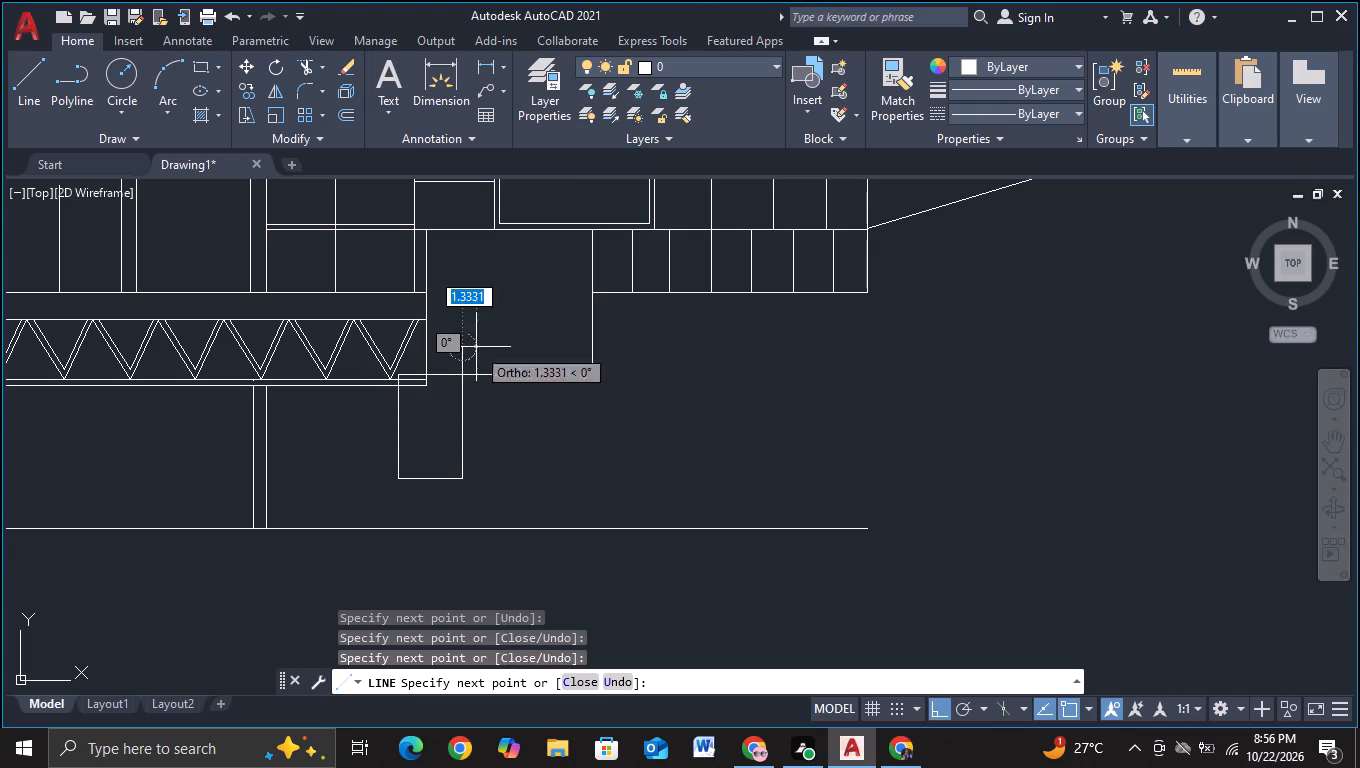
{"action": "key", "text": "Escape"}
Trim the truss beam lines inside the narrow block and the part of the block's right edge extending above the box's bottom edge.
{"action": "left_click", "coordinate": [301, 65]}
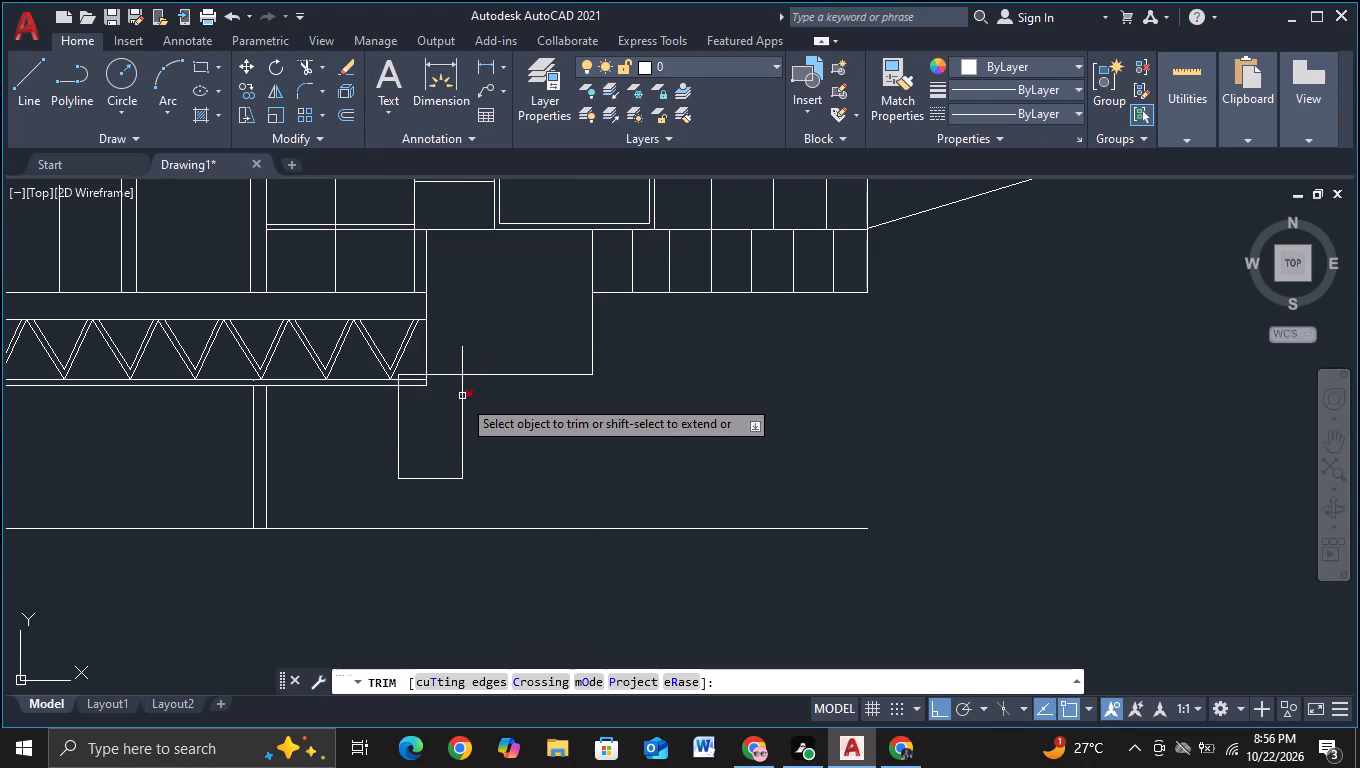
{"action": "scroll", "coordinate": [443, 433], "scroll_direction": "up", "scroll_amount": 1}
{"action": "left_click_drag", "start_coordinate": [394, 374], "coordinate": [391, 338]}
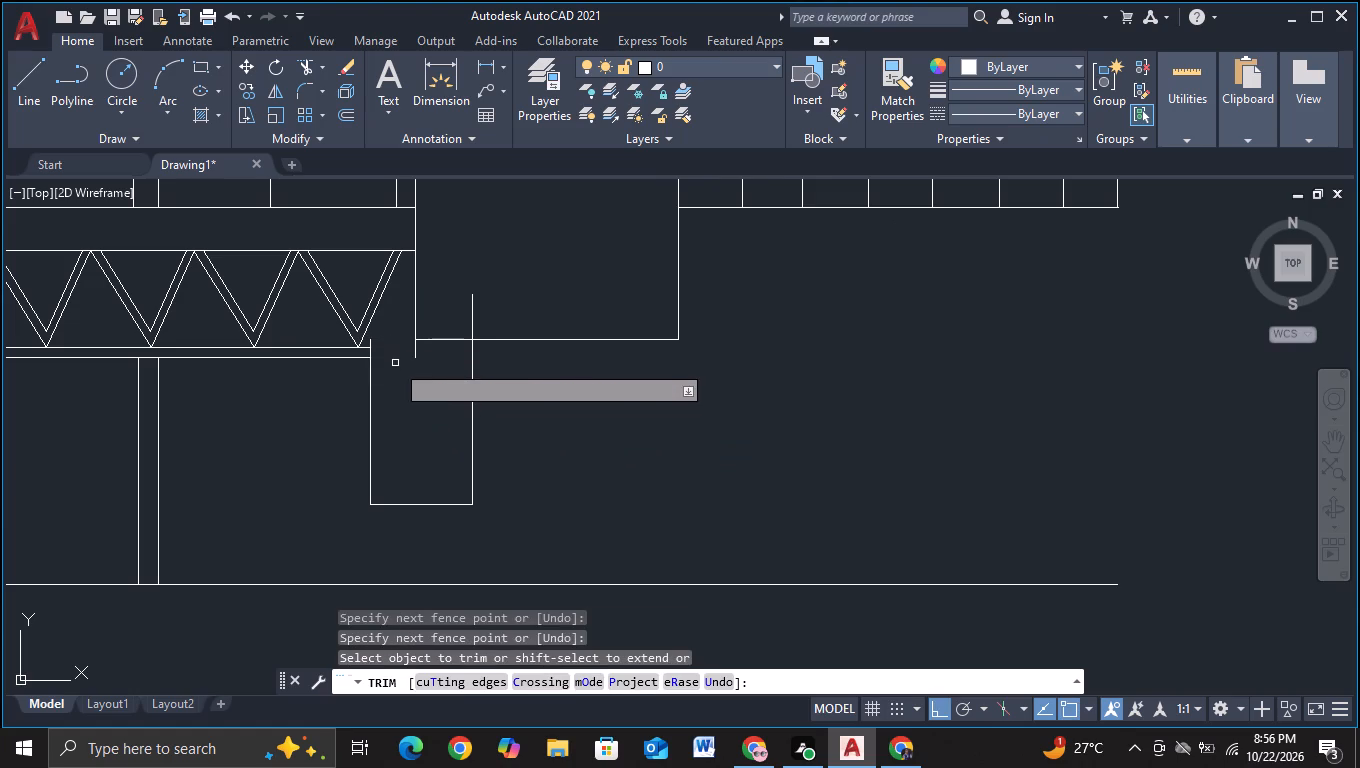
{"action": "key", "text": "ctrl+z"}
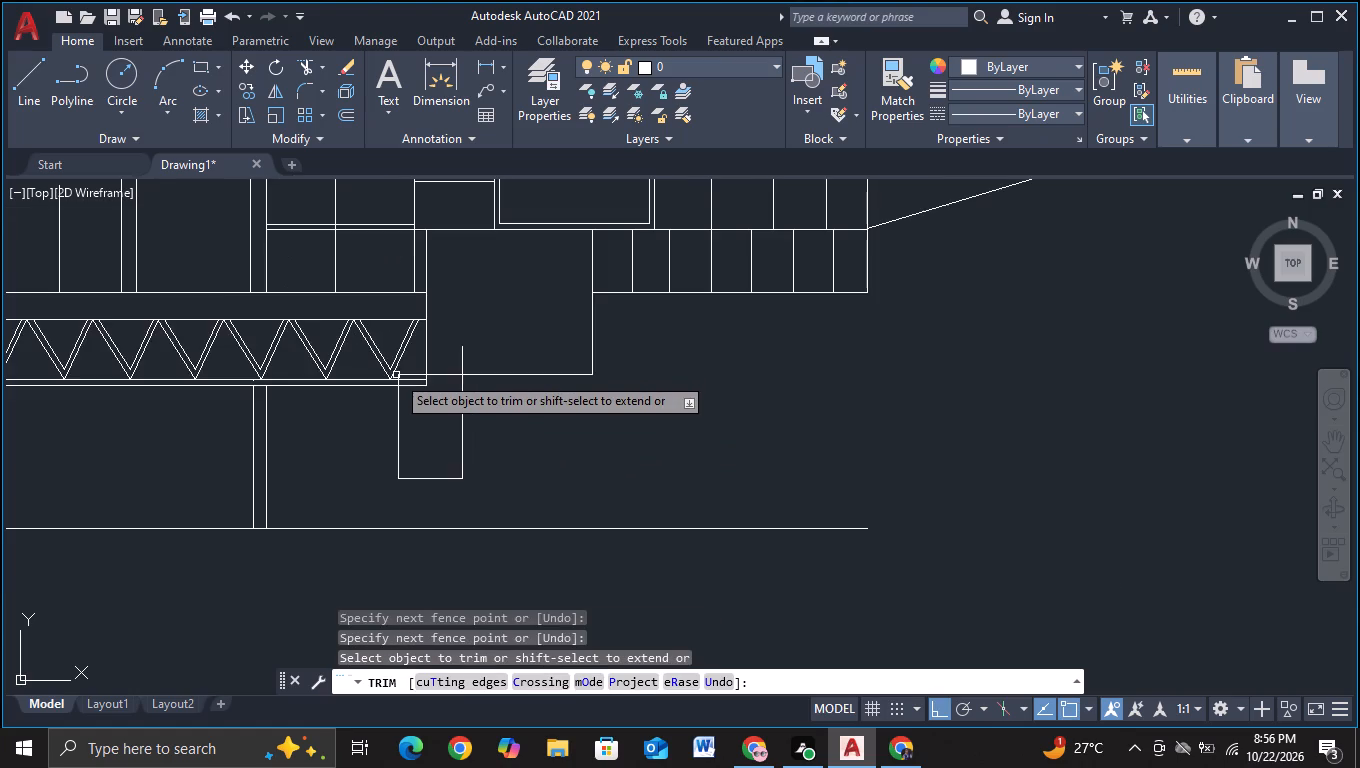
{"action": "scroll", "coordinate": [396, 375], "scroll_direction": "up", "scroll_amount": 3}
{"action": "left_click_drag", "start_coordinate": [477, 389], "coordinate": [477, 394]}
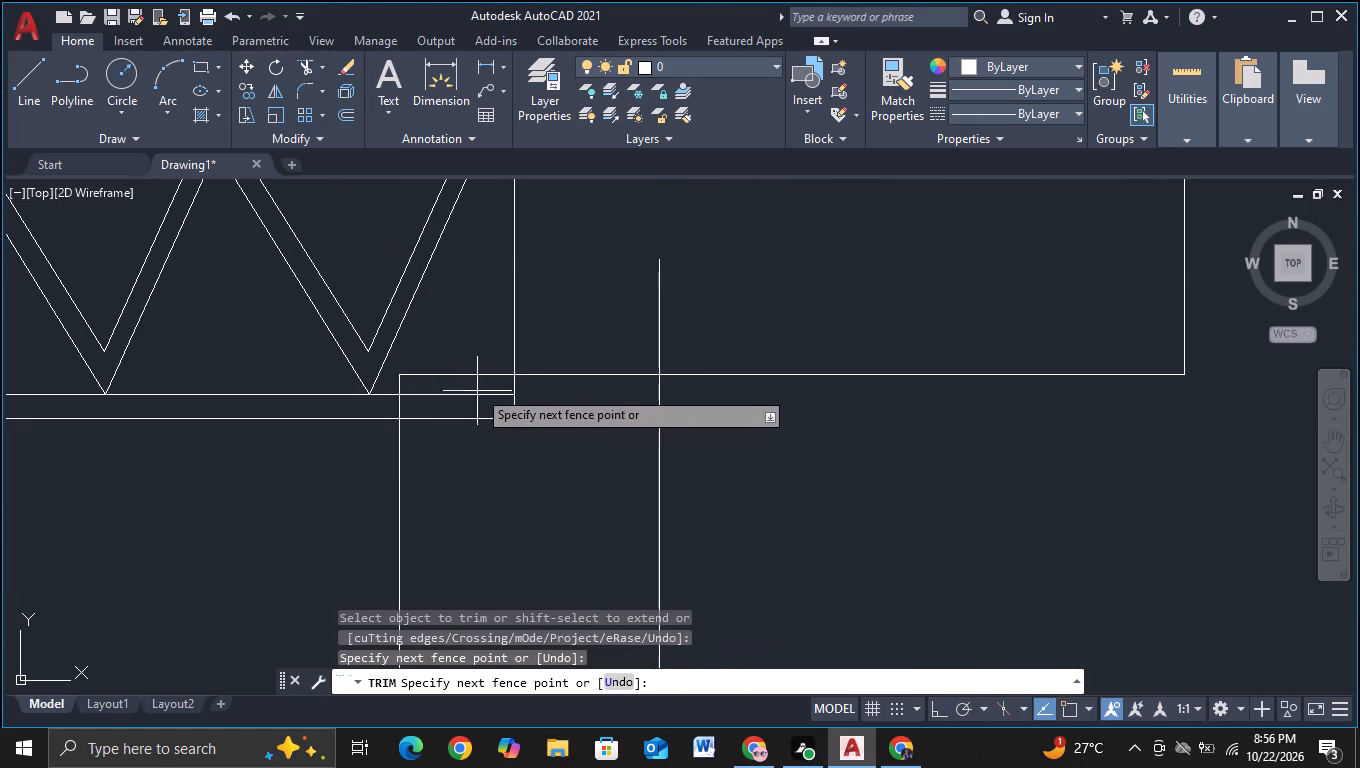
{"action": "left_click_drag", "start_coordinate": [477, 394], "coordinate": [477, 447]}
{"action": "left_click_drag", "start_coordinate": [480, 418], "coordinate": [565, 405]}
{"action": "scroll", "coordinate": [591, 477], "scroll_direction": "down", "scroll_amount": 2}
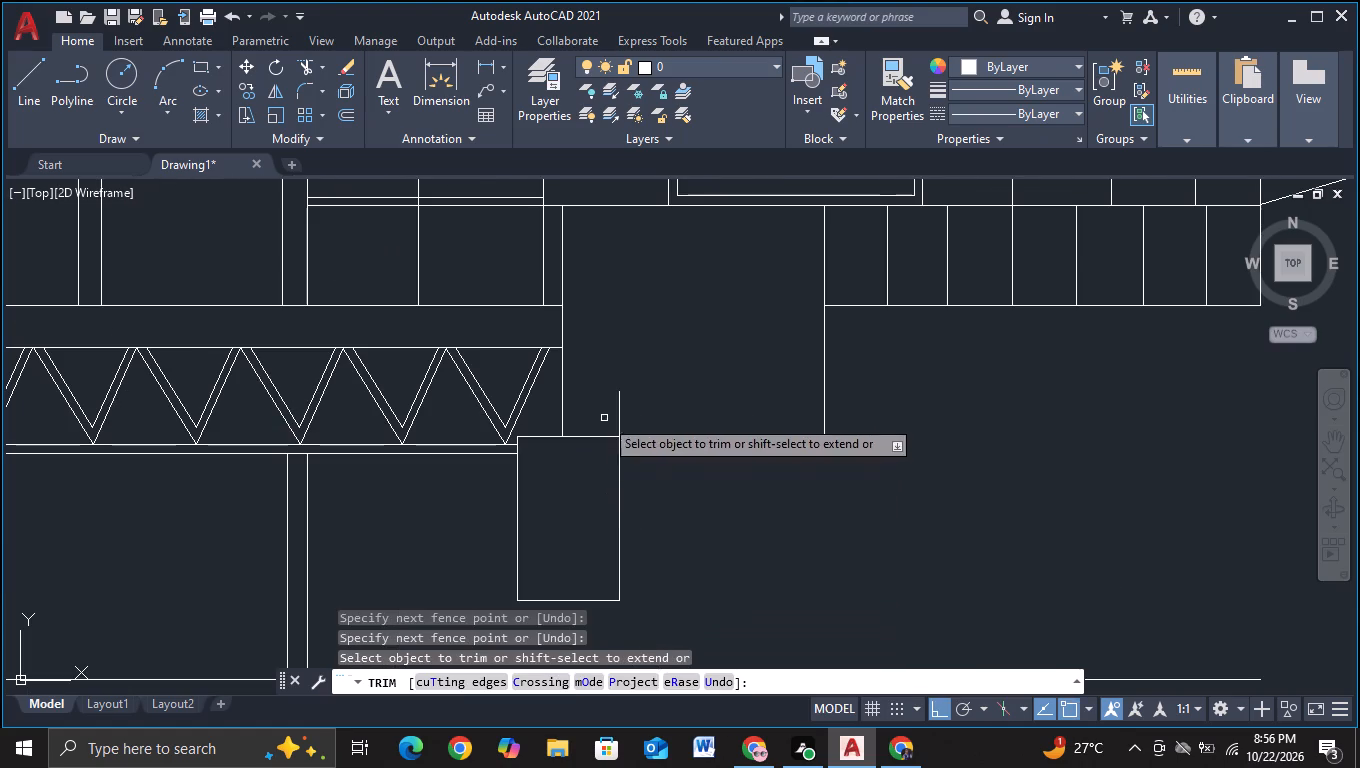
{"action": "left_click_drag", "start_coordinate": [604, 412], "coordinate": [732, 405]}
{"action": "key", "text": "Escape"}
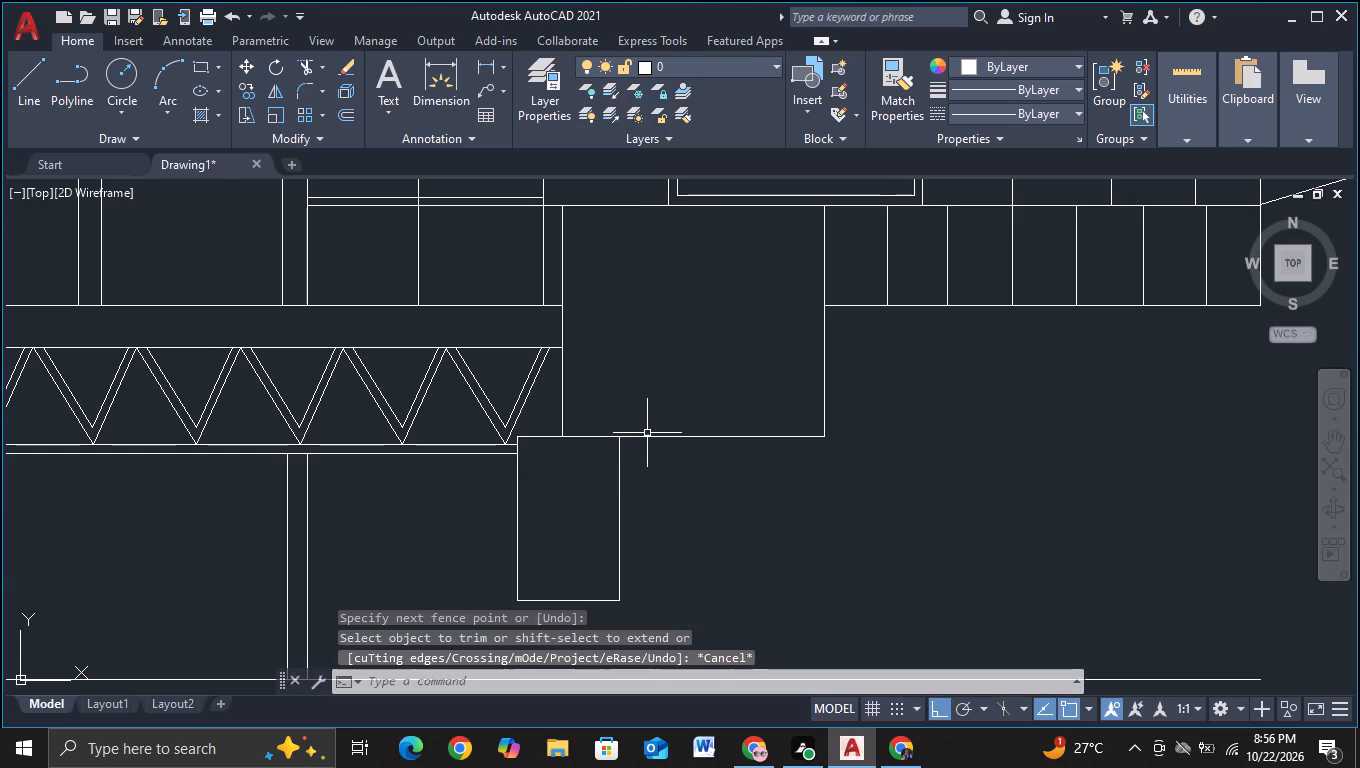
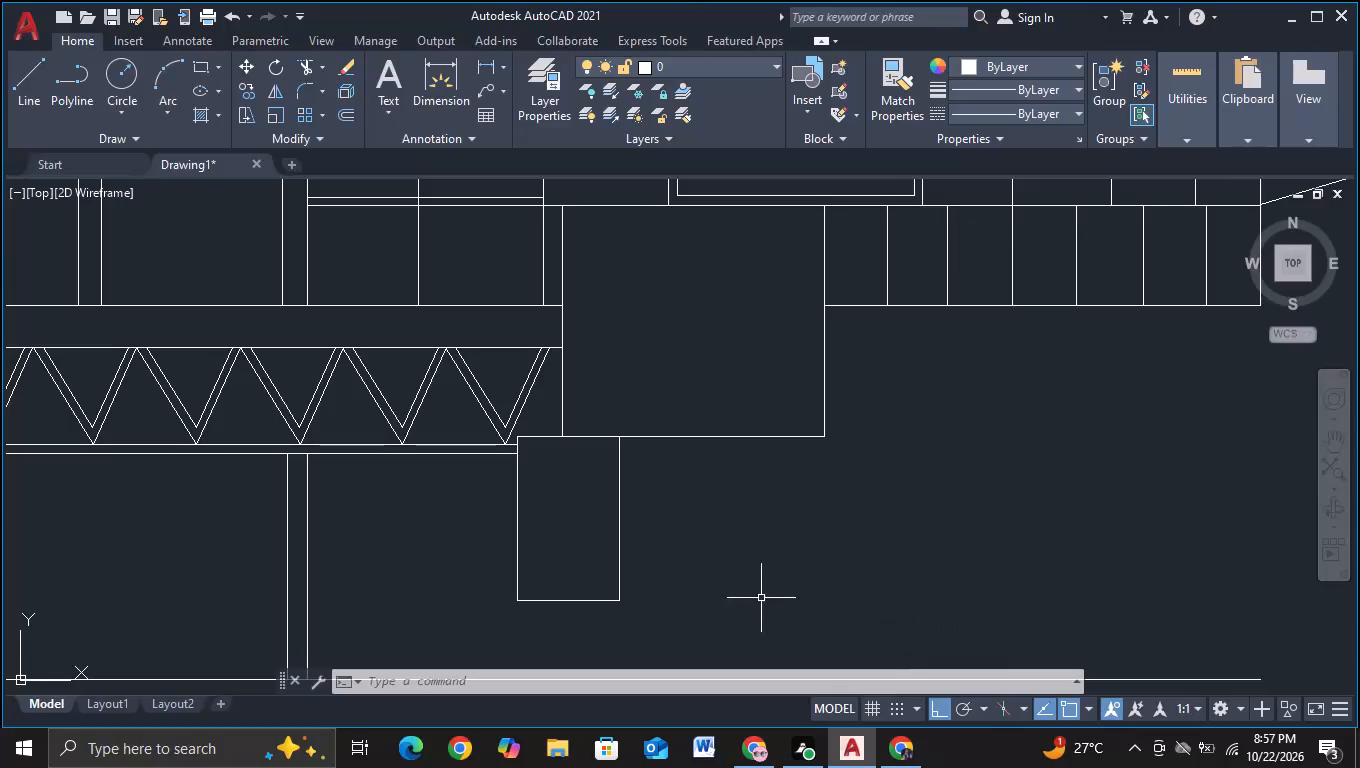
Draw a line from the narrow block's lower left corner, left about 5.5 units and then down past the ground line.
{"action": "left_click", "coordinate": [35, 92]}
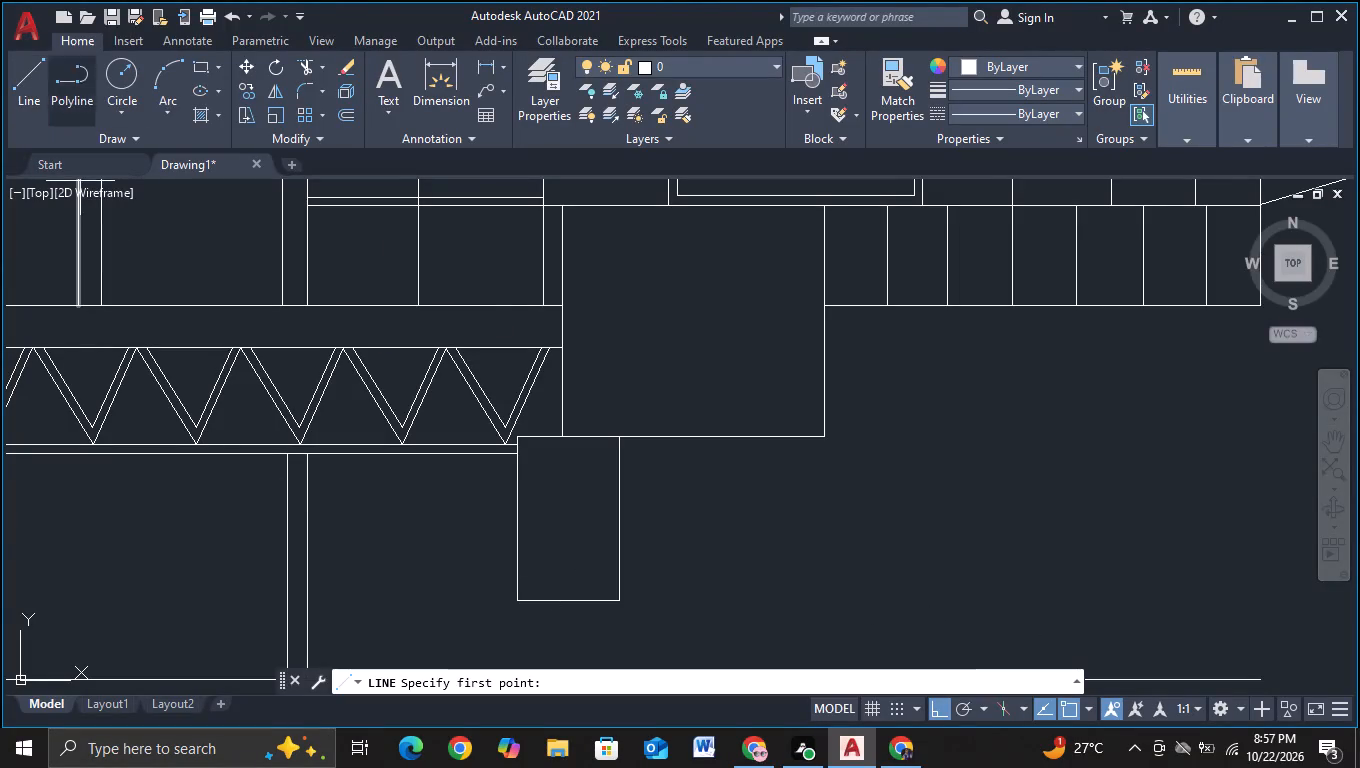
{"action": "middle_click_drag", "start_coordinate": [768, 525], "coordinate": [748, 499]}
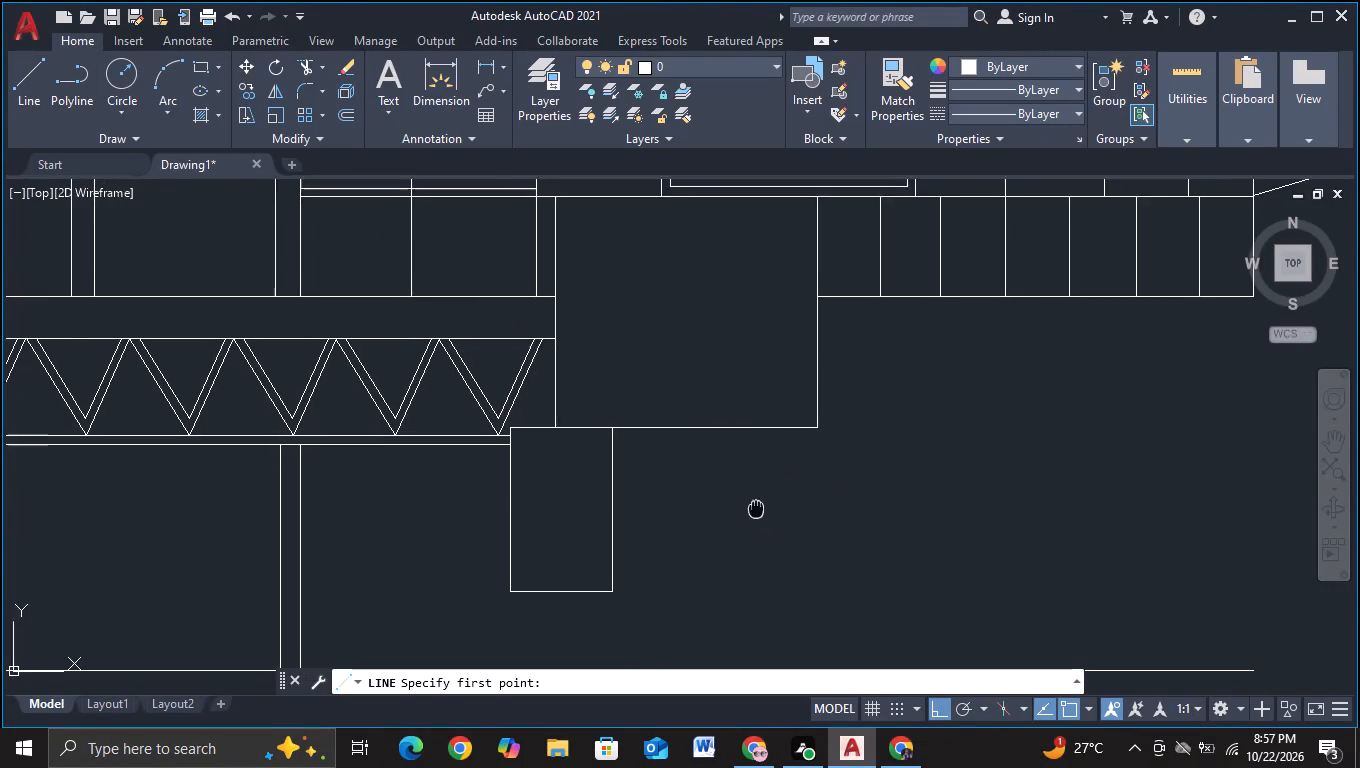
{"action": "middle_click_drag", "start_coordinate": [748, 499], "coordinate": [683, 458]}
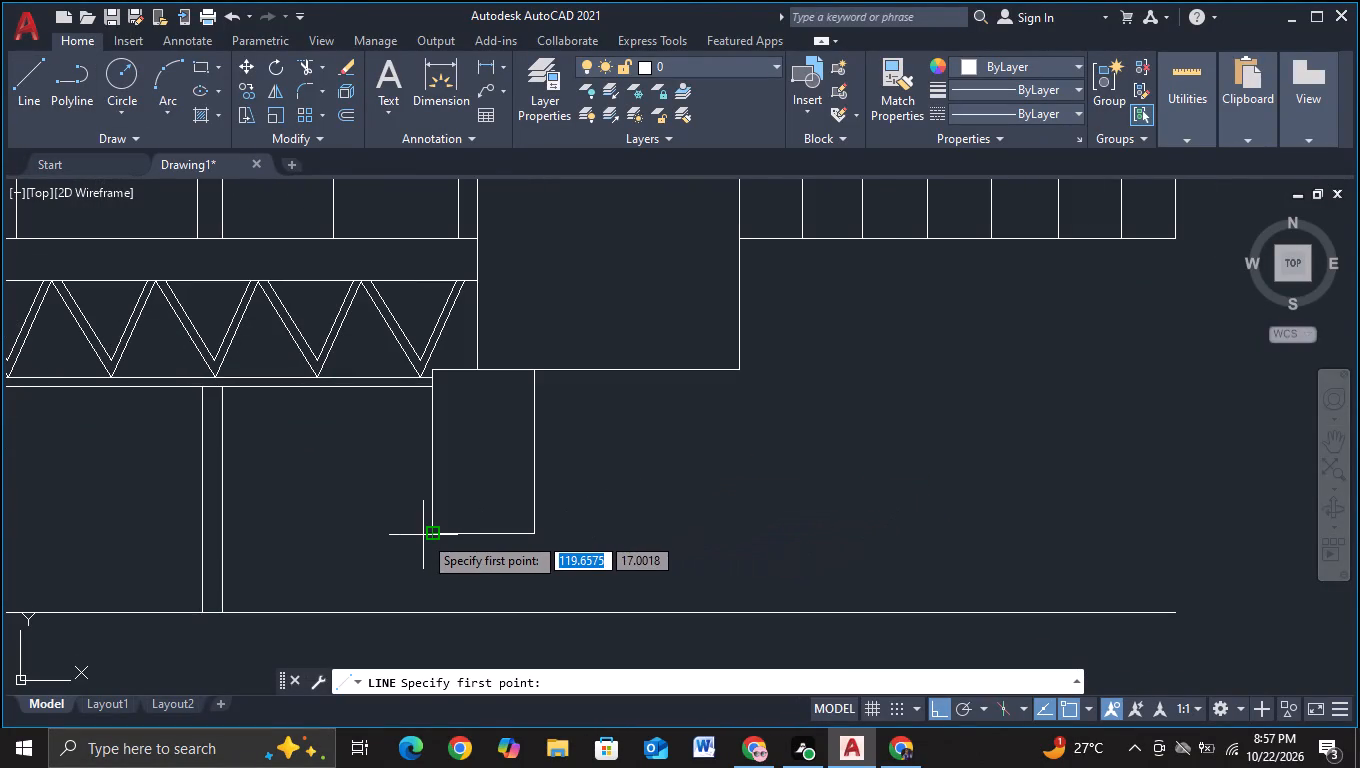
{"action": "left_click", "coordinate": [423, 535]}
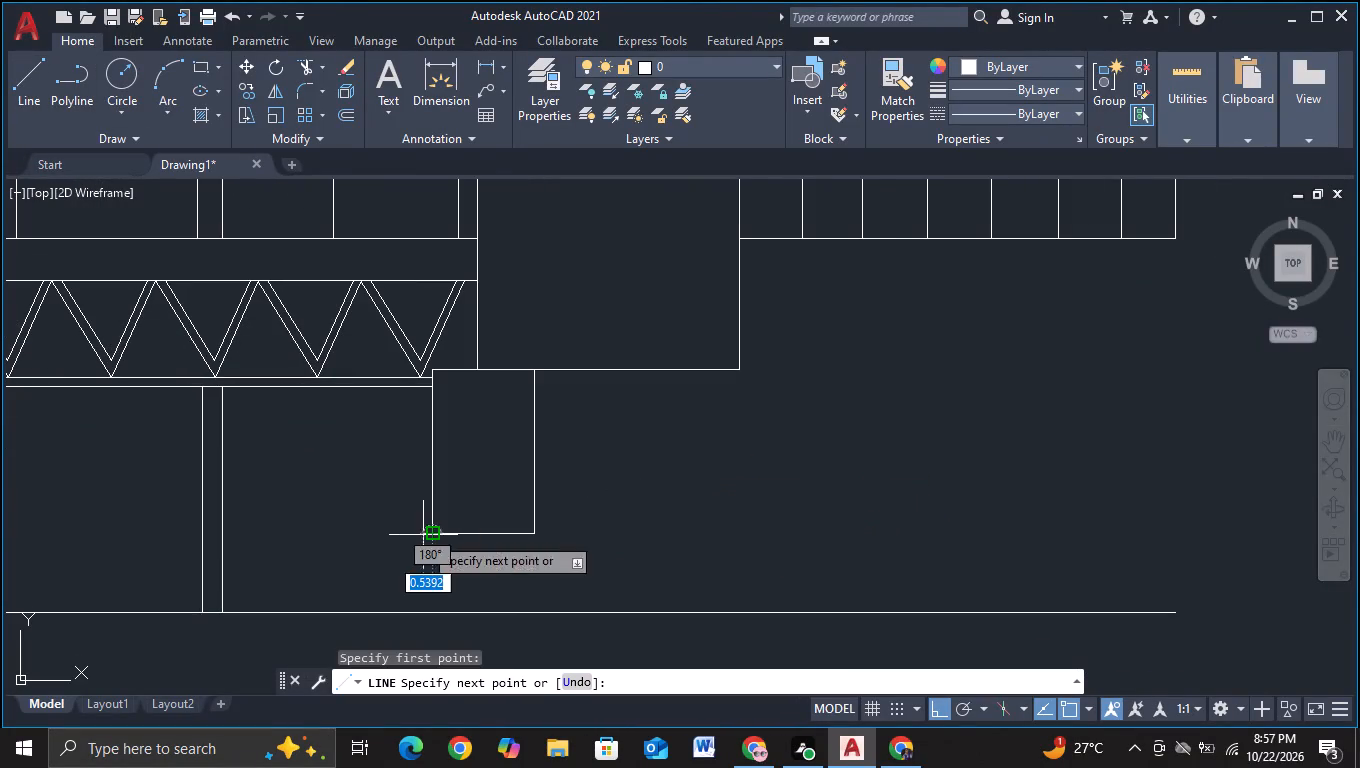
{"action": "left_click", "coordinate": [340, 526]}
{"action": "middle_click_drag", "start_coordinate": [342, 589], "coordinate": [368, 409]}
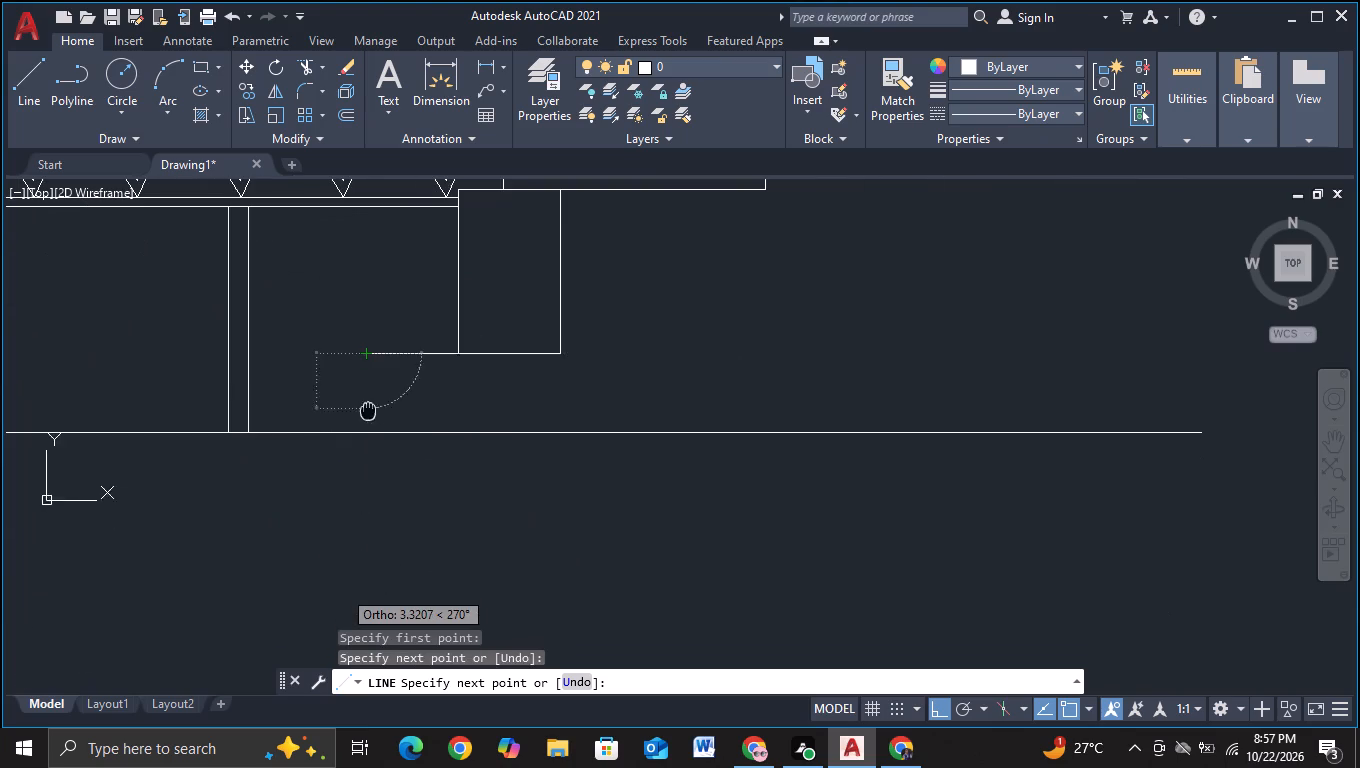
{"action": "left_click", "coordinate": [354, 498]}
{"action": "key", "text": "Escape"}
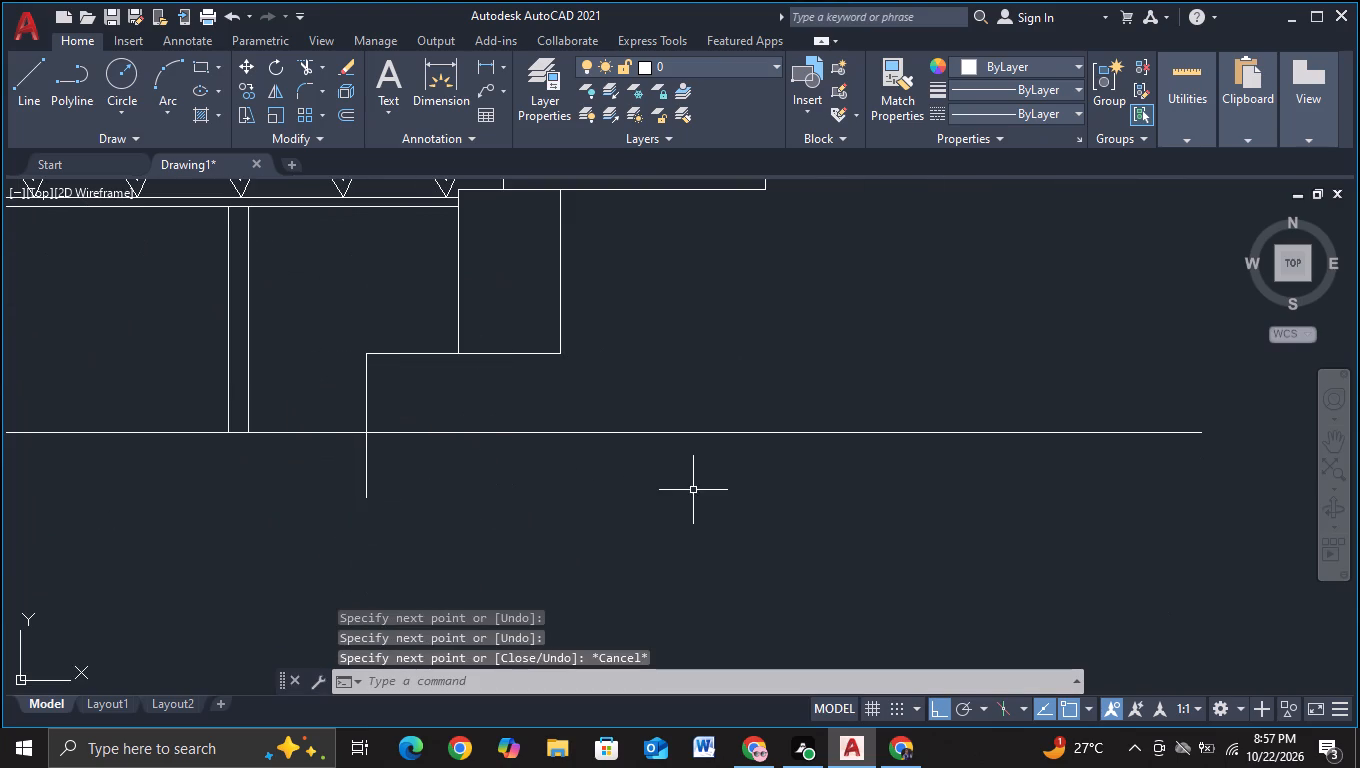
Draw a line from the narrow block's lower right corner, right about 20 units and then down about 10.3 units past the ground line.
{"action": "left_click", "coordinate": [13, 95]}
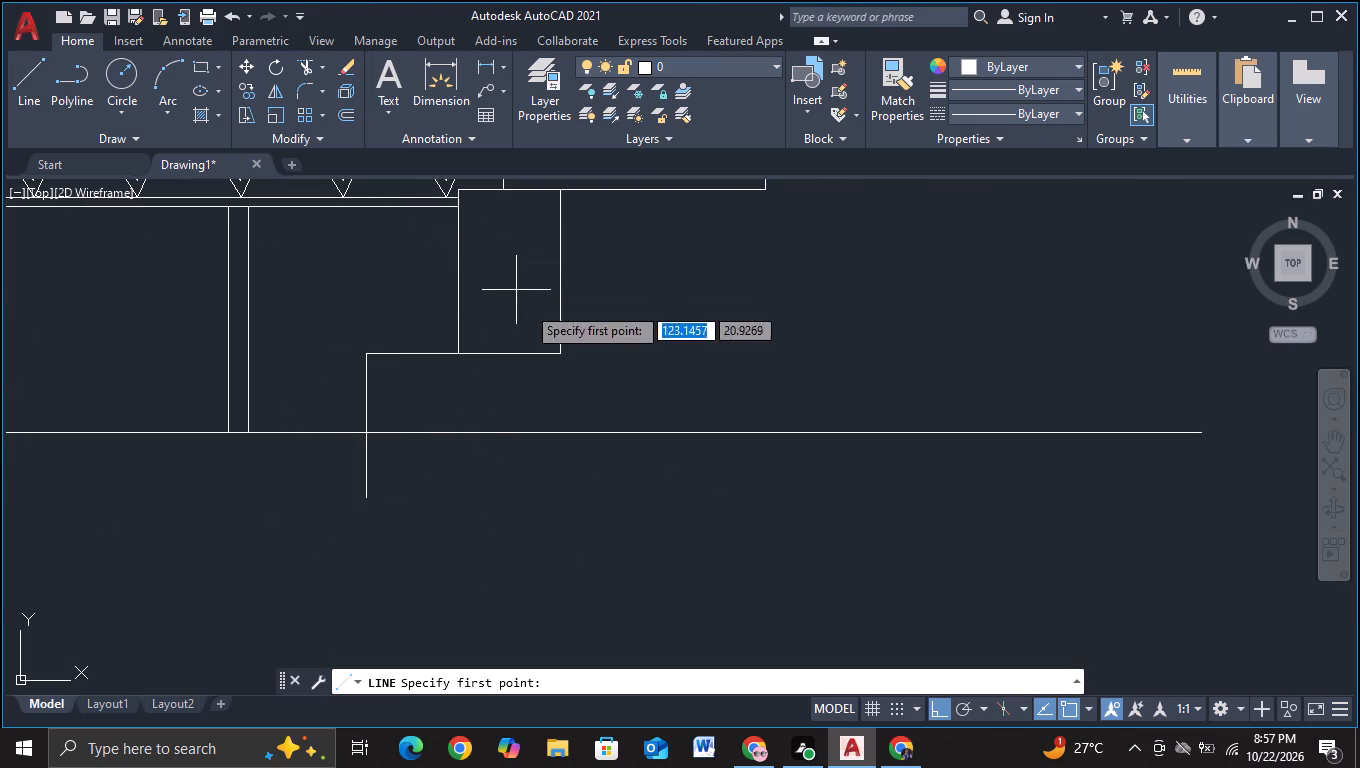
{"action": "left_click", "coordinate": [560, 356]}
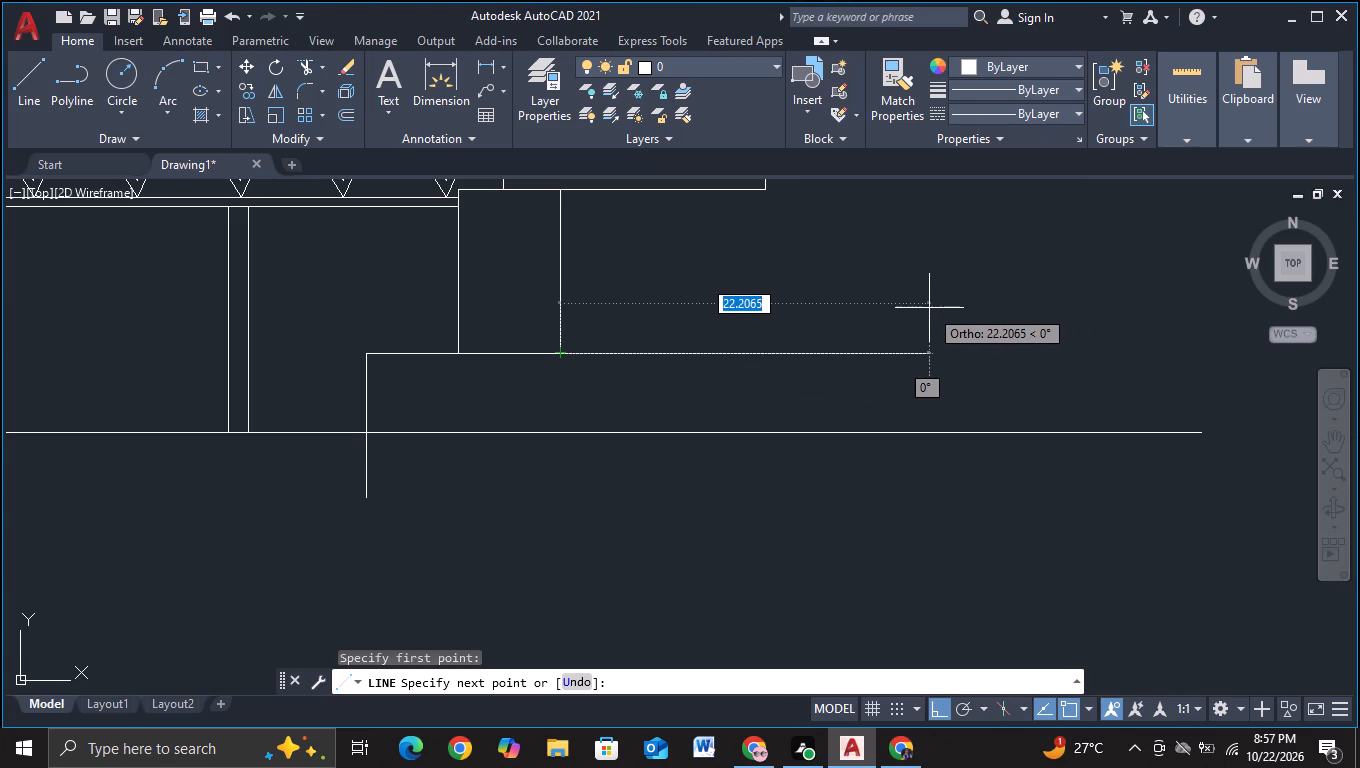
{"action": "left_click", "coordinate": [898, 307]}
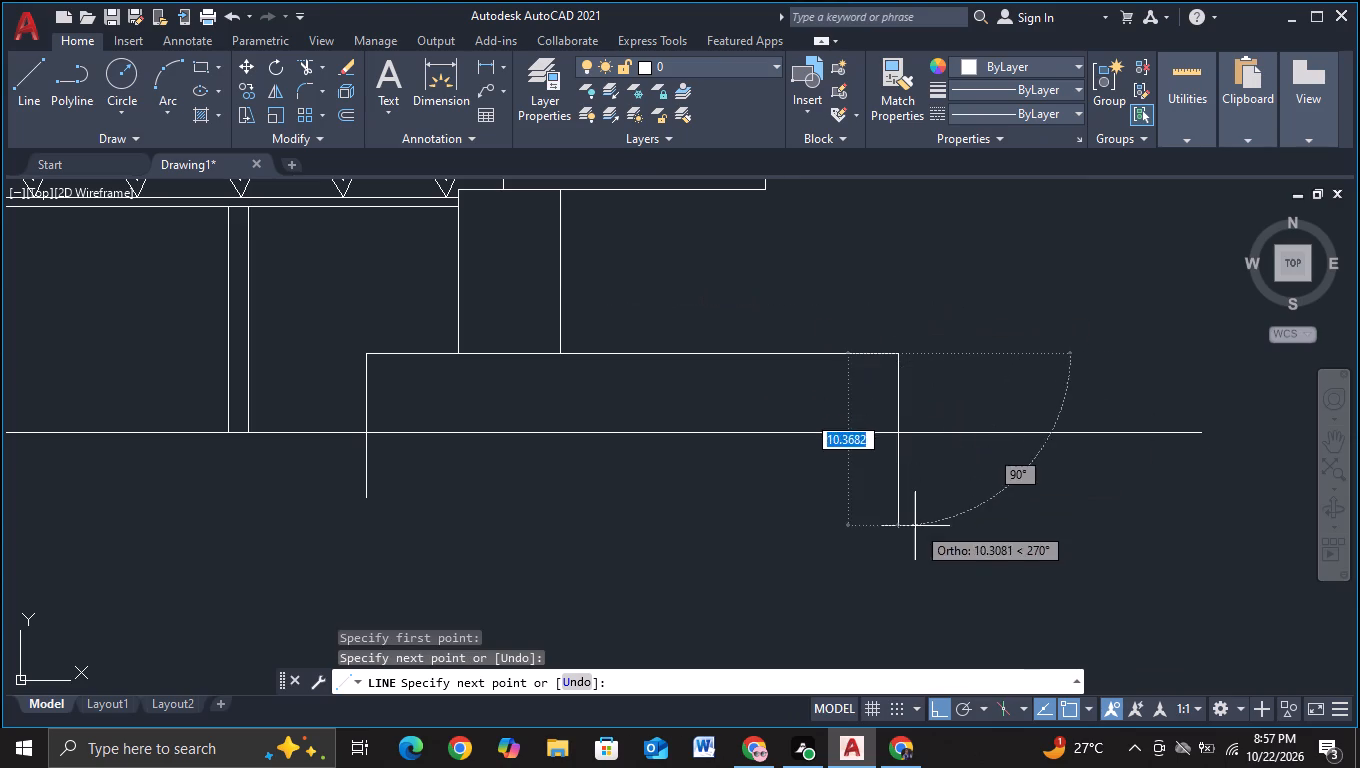
{"action": "left_click", "coordinate": [915, 526]}
{"action": "key", "text": "Escape"}
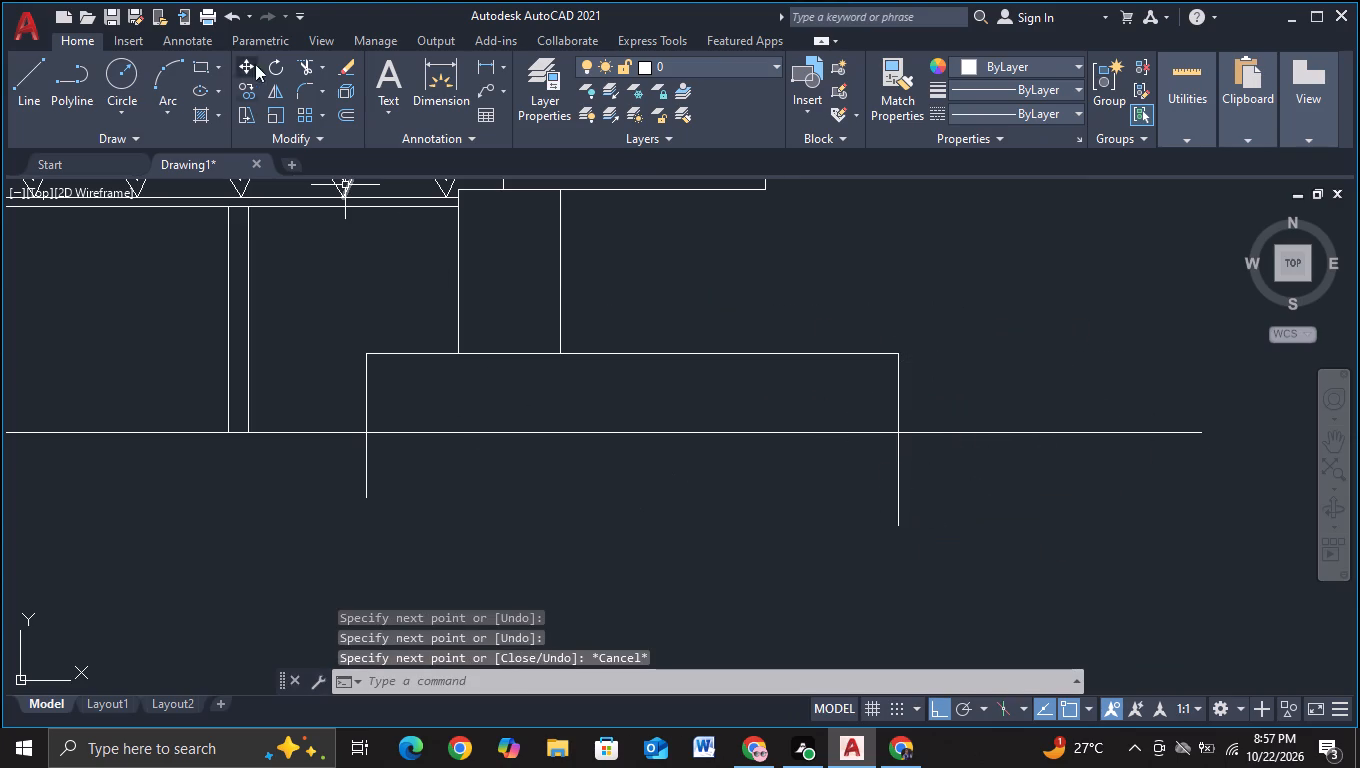
Trim the base block's left and right edges where they extend below the ground line.
{"action": "left_click", "coordinate": [303, 61]}
{"action": "left_click_drag", "start_coordinate": [305, 456], "coordinate": [848, 476]}
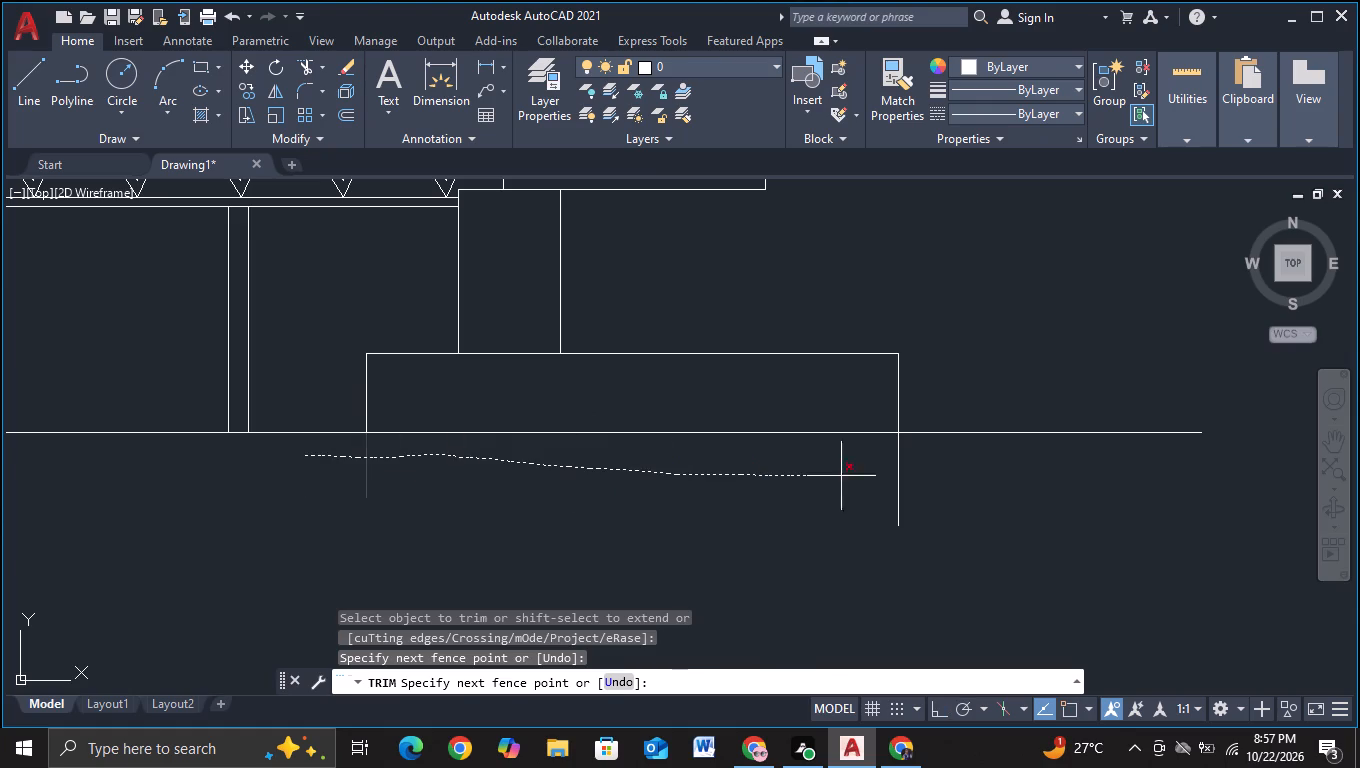
{"action": "left_click_drag", "start_coordinate": [848, 476], "coordinate": [948, 472]}
{"action": "scroll", "coordinate": [948, 472], "scroll_direction": "down", "scroll_amount": 2}
{"action": "middle_click_drag", "start_coordinate": [913, 512], "coordinate": [725, 553]}
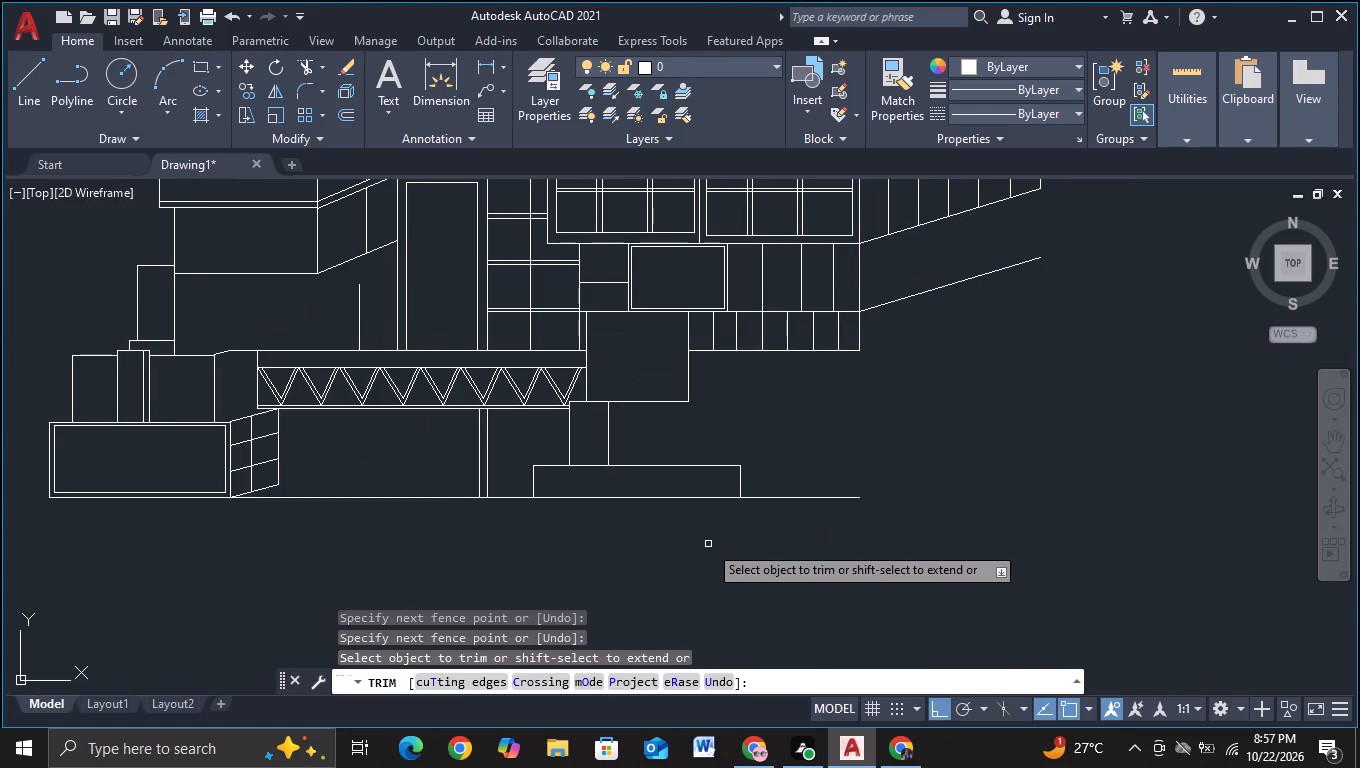
{"action": "key", "text": "Escape"}
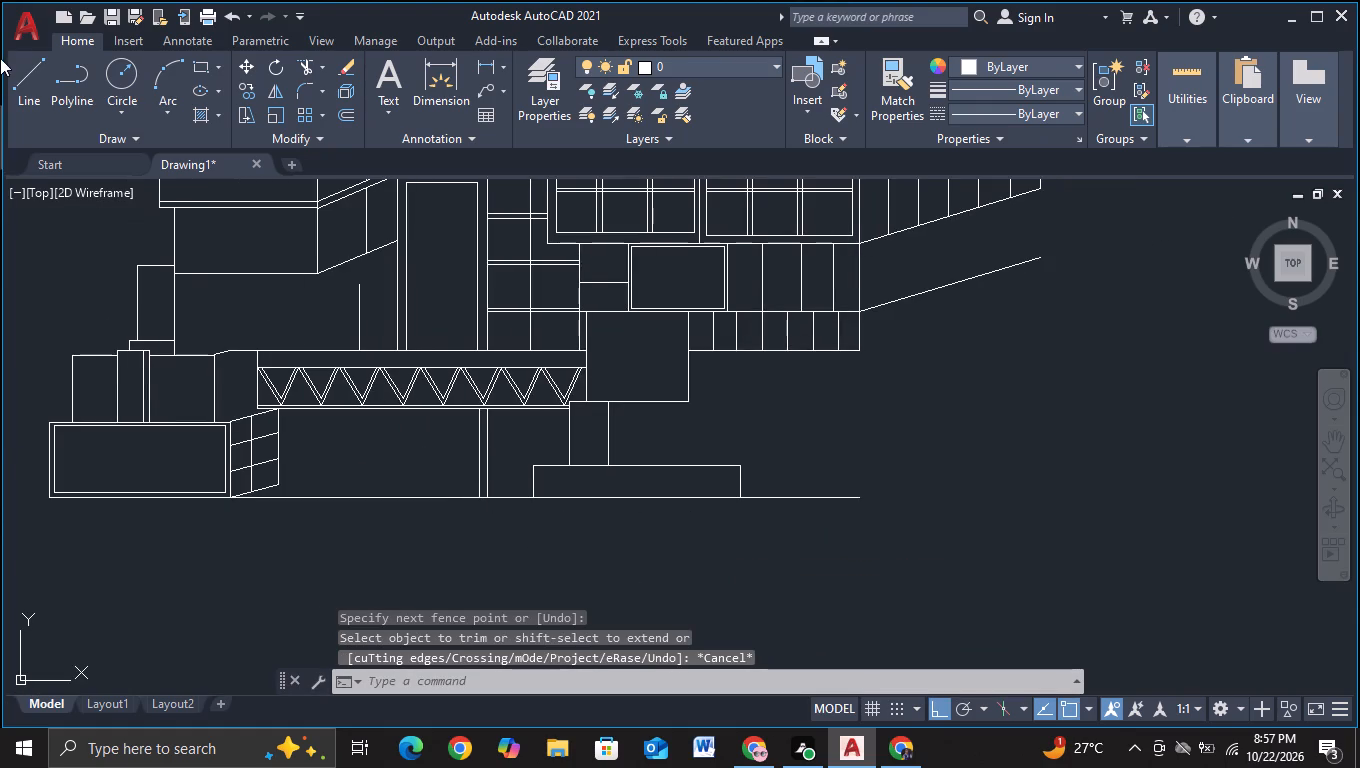
From the lower panel strip's bottom edge at the first divider right of the box, draw down about 7.8 units, then left to the box's lower right corner.
{"action": "left_click", "coordinate": [16, 74]}
{"action": "scroll", "coordinate": [696, 454], "scroll_direction": "up", "scroll_amount": 1}
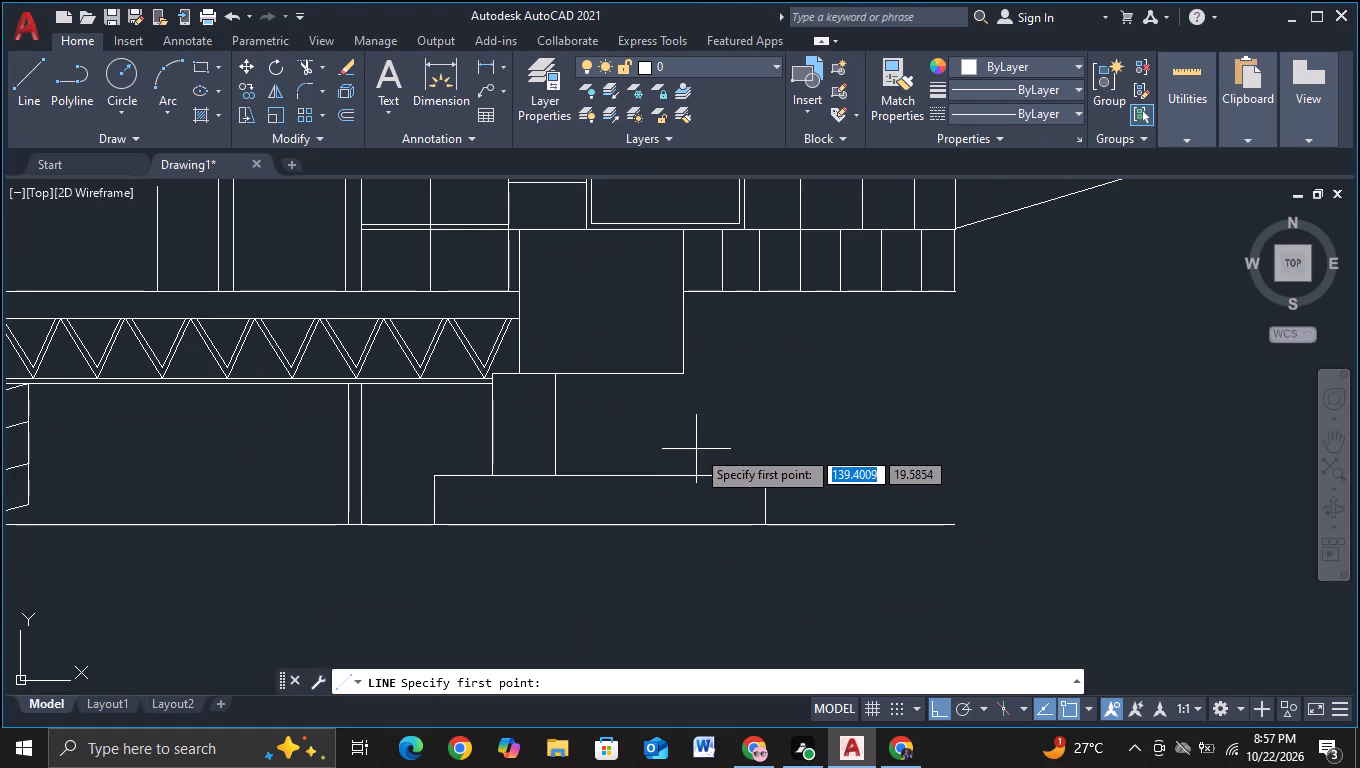
{"action": "middle_click_drag", "start_coordinate": [707, 416], "coordinate": [721, 480]}
{"action": "left_click", "coordinate": [733, 359]}
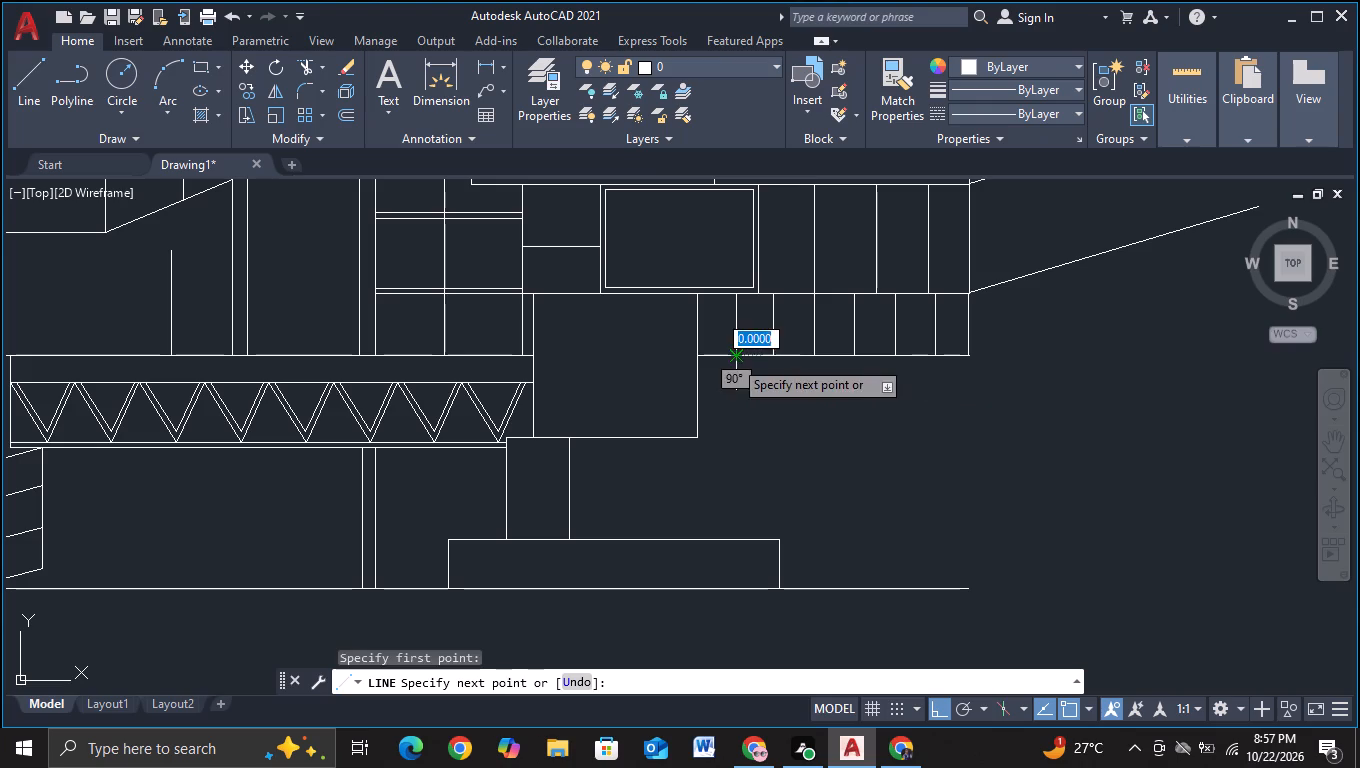
{"action": "left_click", "coordinate": [736, 440]}
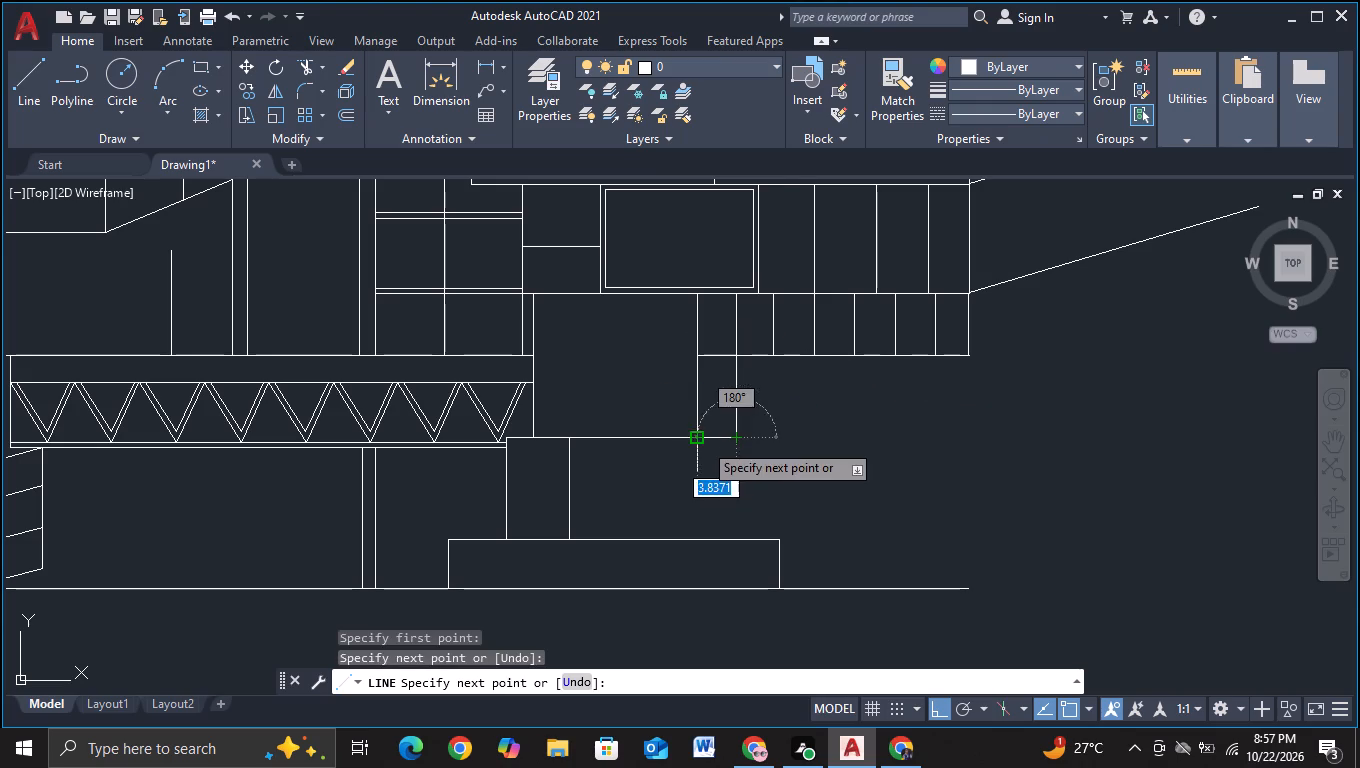
{"action": "left_click", "coordinate": [703, 442]}
{"action": "key", "text": "Escape"}
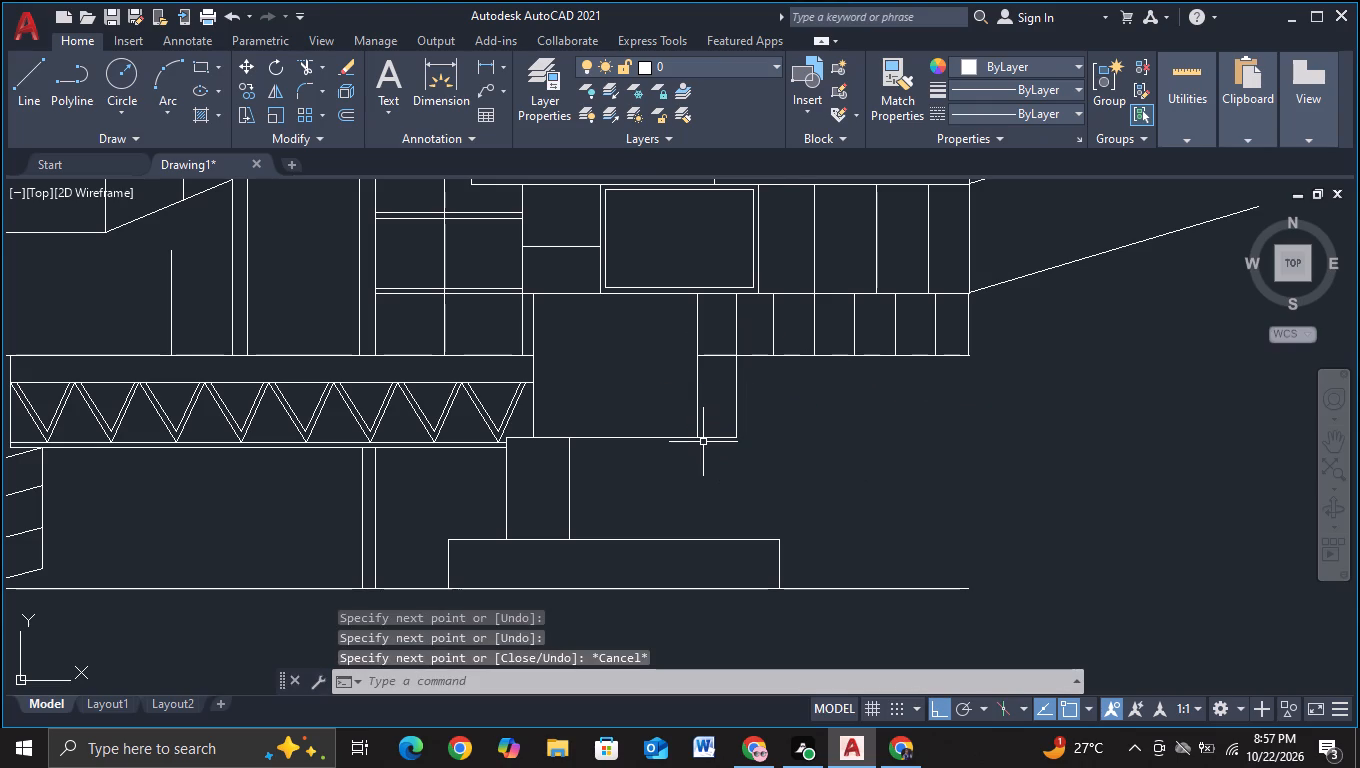
Trim the panel strip's lower edge between the box and the new vertical line.
{"action": "left_click", "coordinate": [300, 65]}
{"action": "left_click_drag", "start_coordinate": [705, 343], "coordinate": [716, 392]}
{"action": "key", "text": "Escape"}
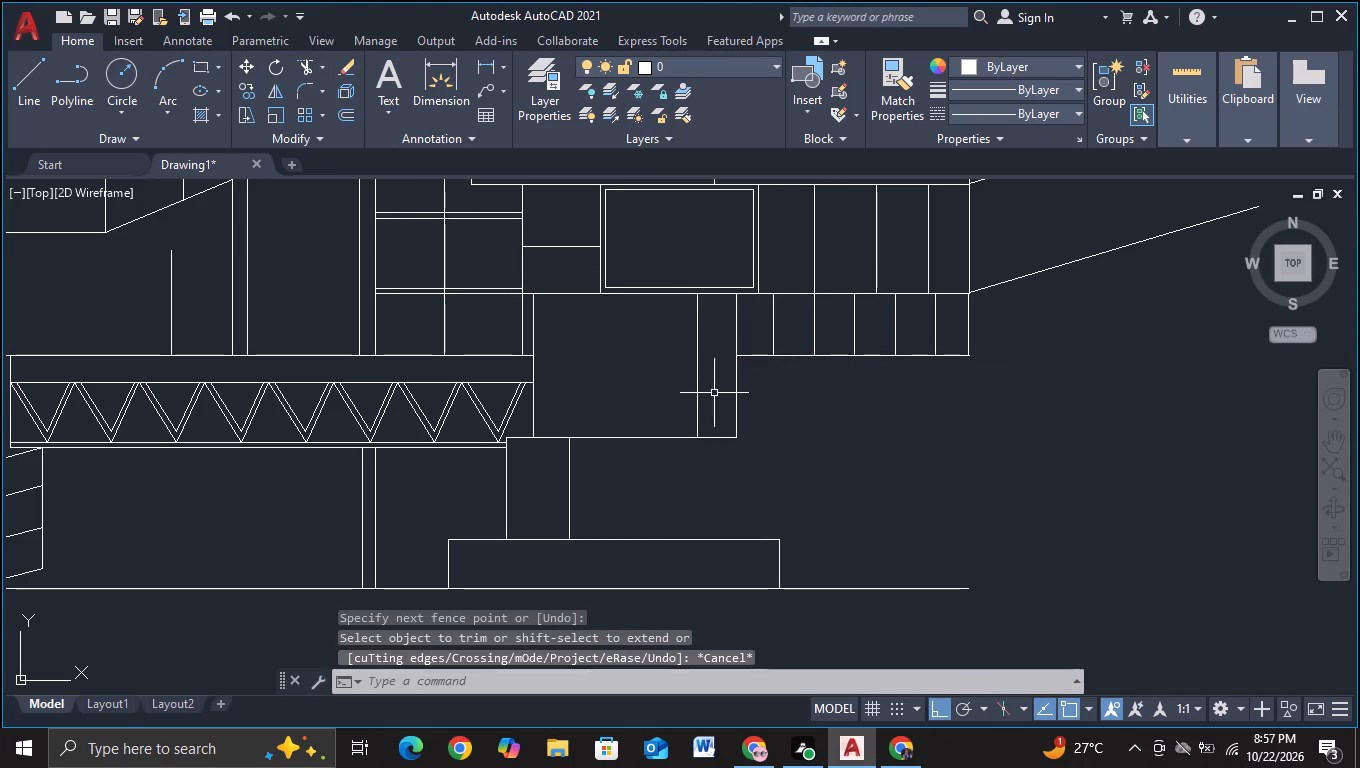
Draw a line from the box extension's lower right corner, right about 11.3 units, then up to the panel strip's lower edge at a divider.
{"action": "left_click", "coordinate": [27, 103]}
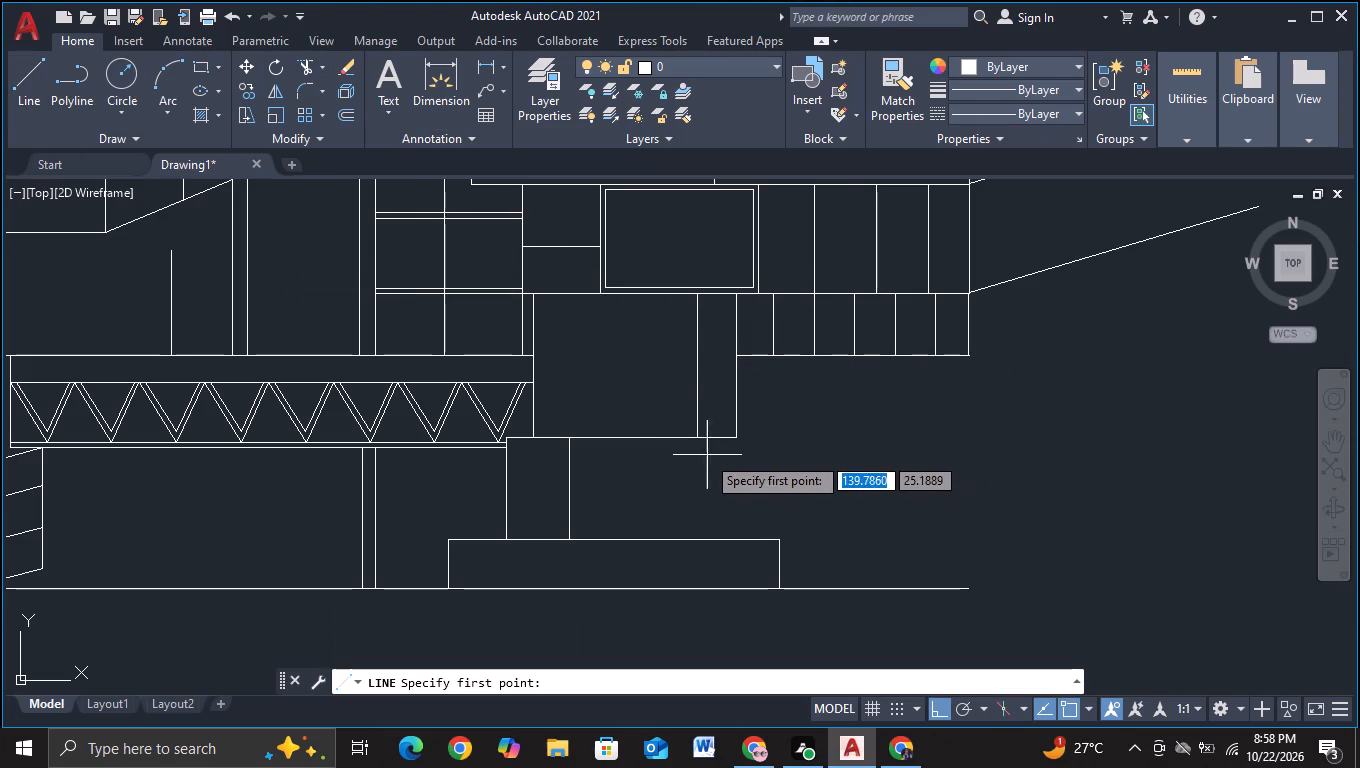
{"action": "left_click", "coordinate": [728, 441]}
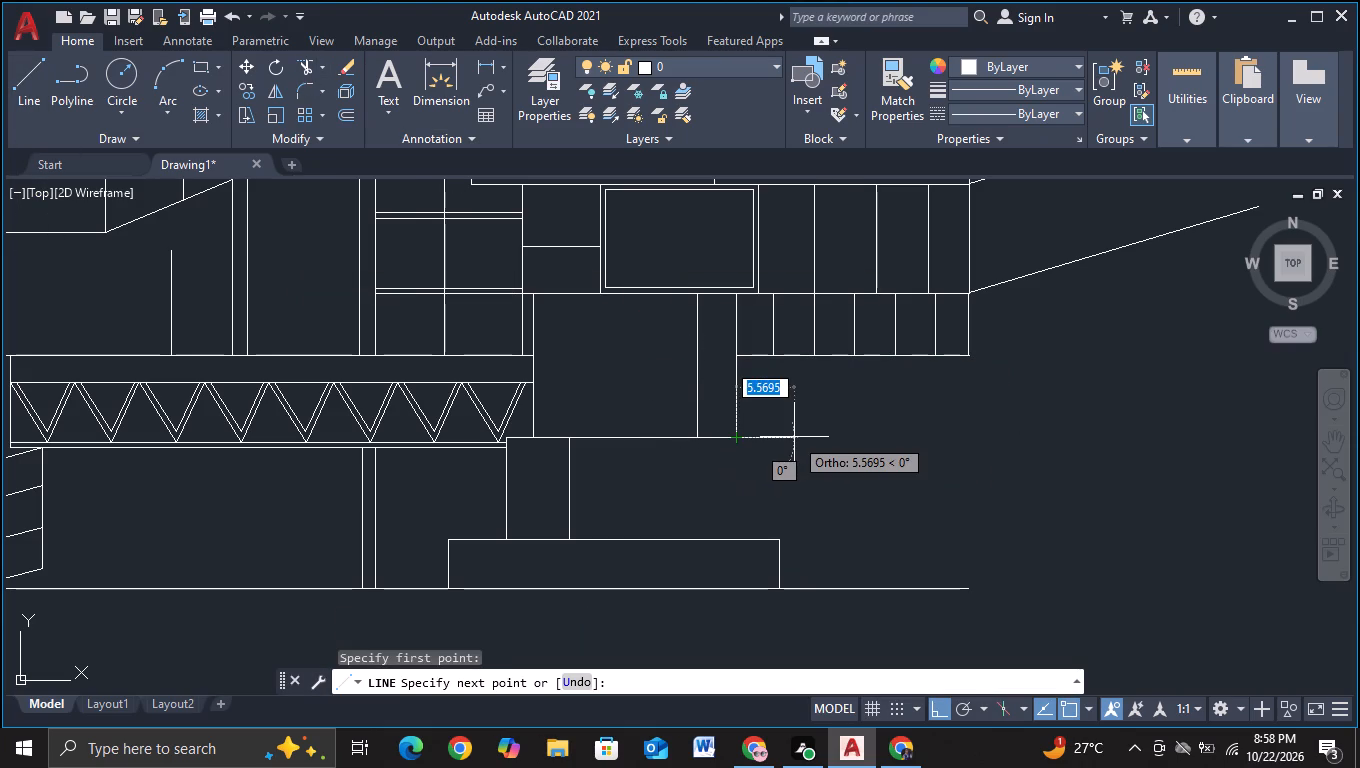
{"action": "left_click", "coordinate": [854, 441]}
{"action": "left_click", "coordinate": [851, 360]}
{"action": "key", "text": "Escape"}
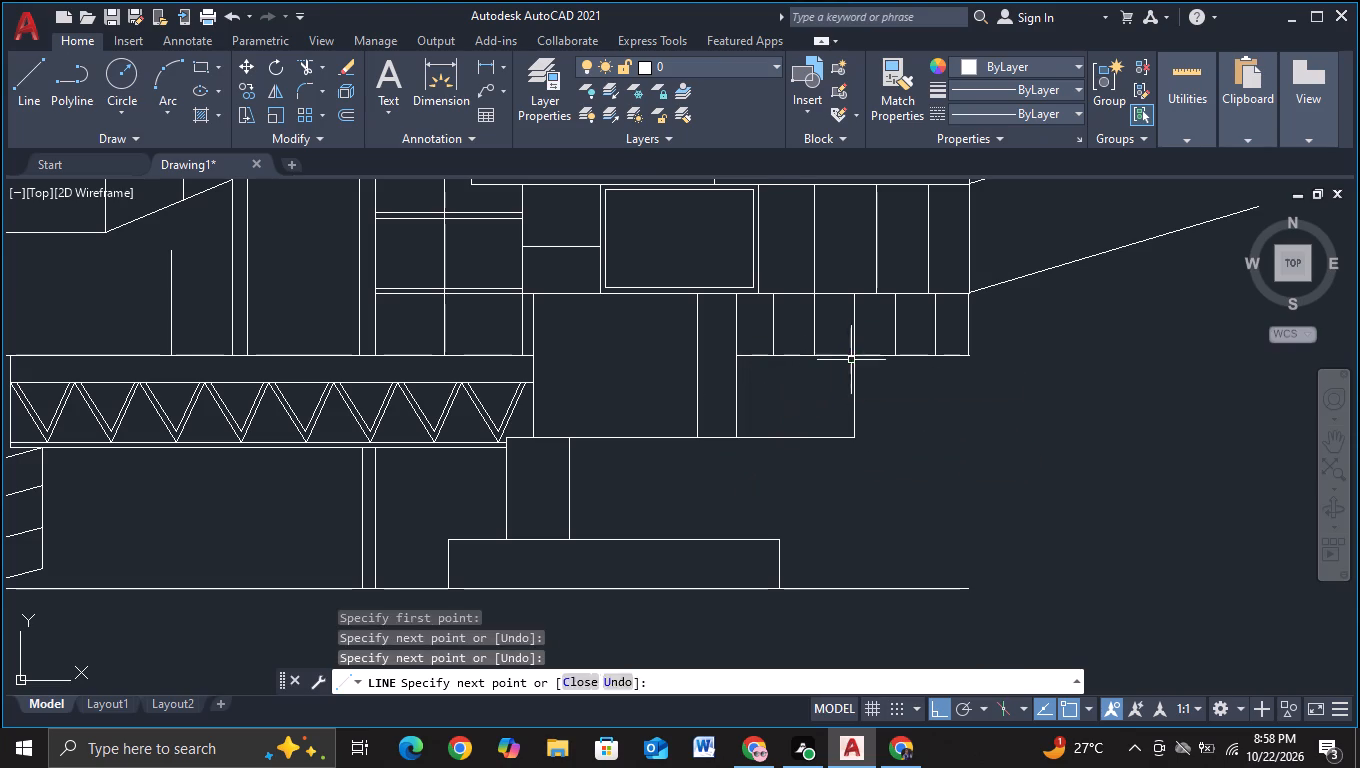
Trim the panel strip's lower edge and the two dividers inside the newly outlined box section.
{"action": "left_click", "coordinate": [299, 66]}
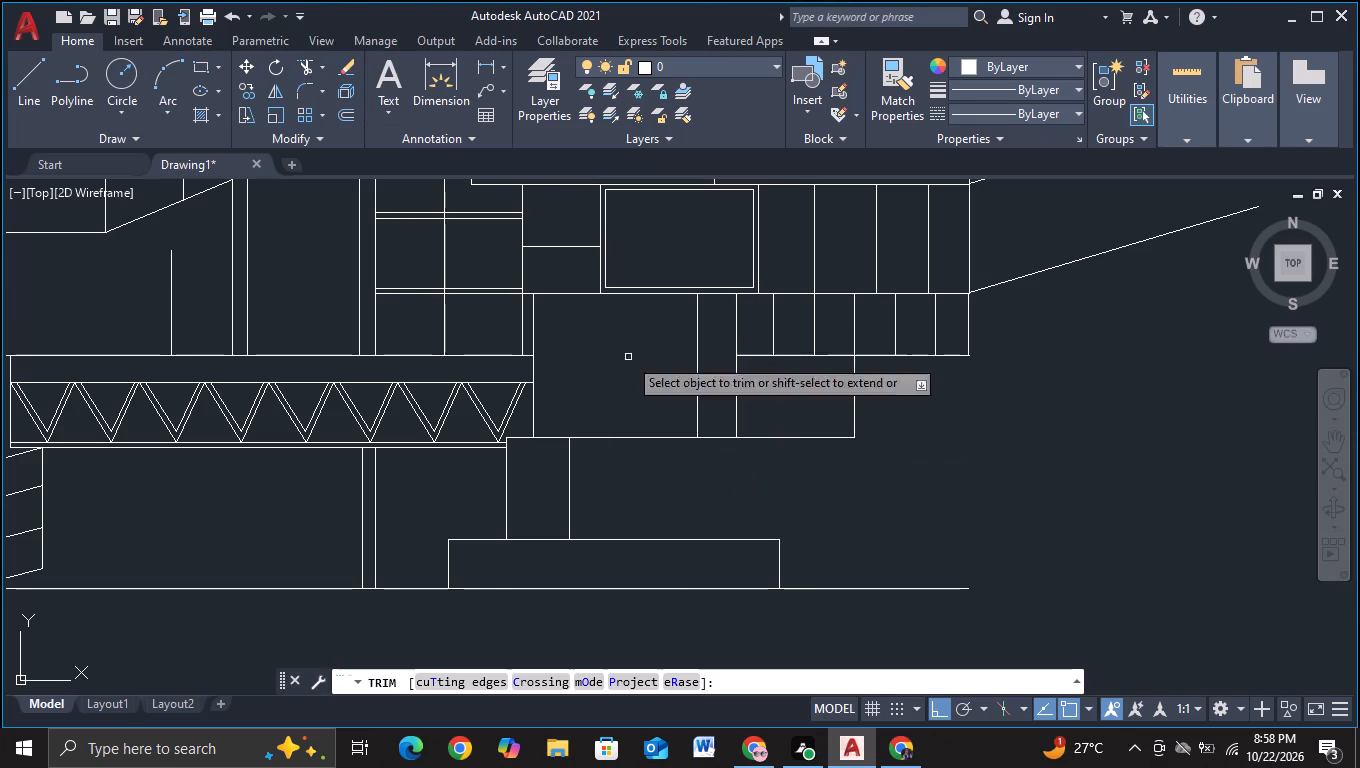
{"action": "left_click_drag", "start_coordinate": [762, 330], "coordinate": [826, 389]}
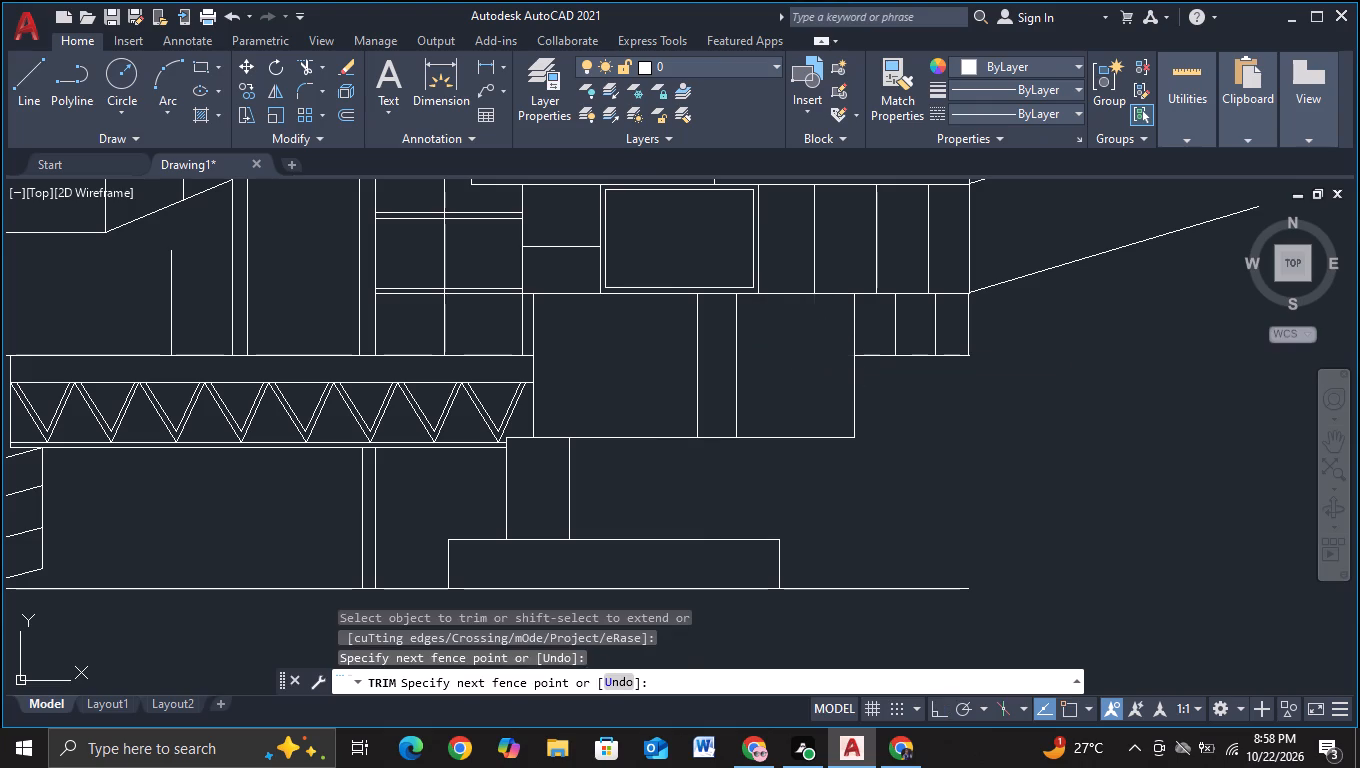
{"action": "middle_click_drag", "start_coordinate": [922, 440], "coordinate": [804, 523]}
{"action": "key", "text": "Escape"}
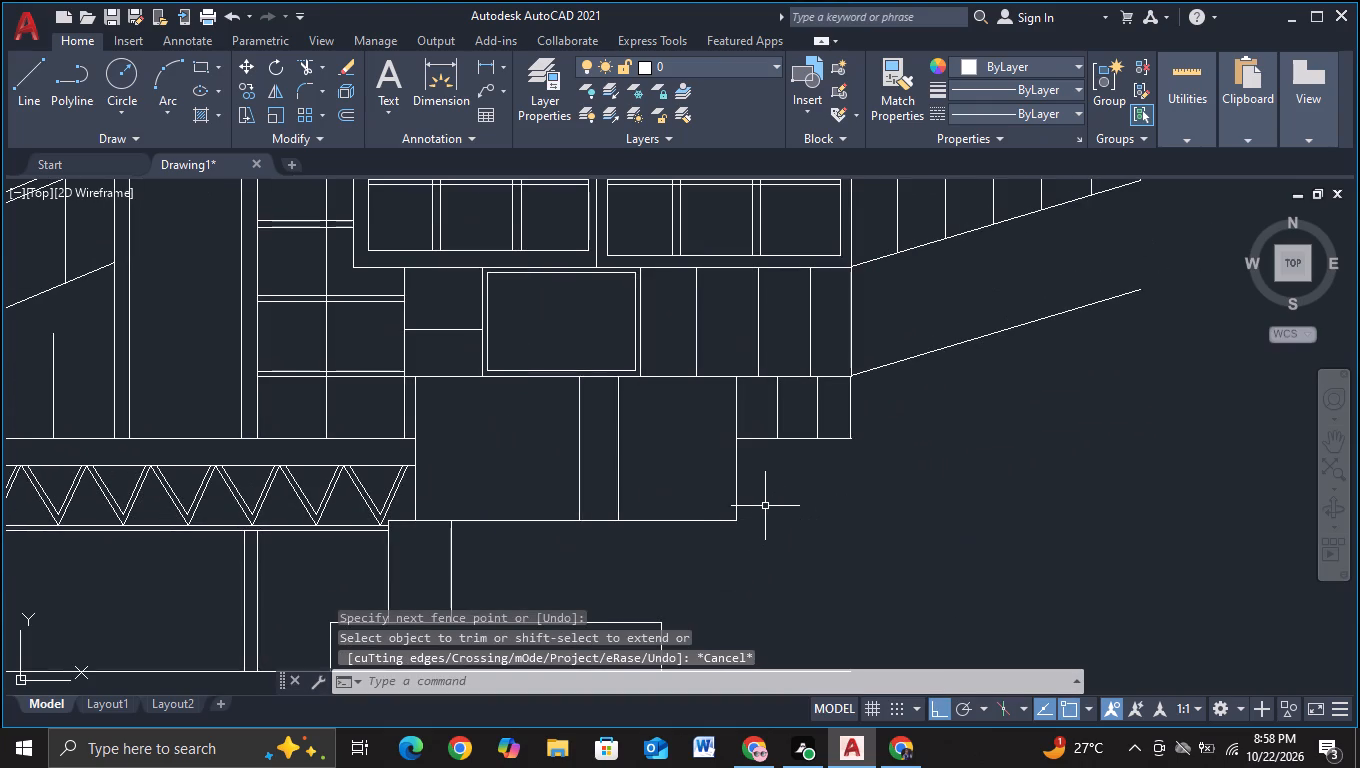
Draw an outline from just below the upper panel strip right of the framed window: up about 7.2 units, right about 27.6, then down about 11.7.
{"action": "middle_click_drag", "start_coordinate": [766, 505], "coordinate": [792, 577]}
{"action": "scroll", "coordinate": [791, 562], "scroll_direction": "down", "scroll_amount": 1}
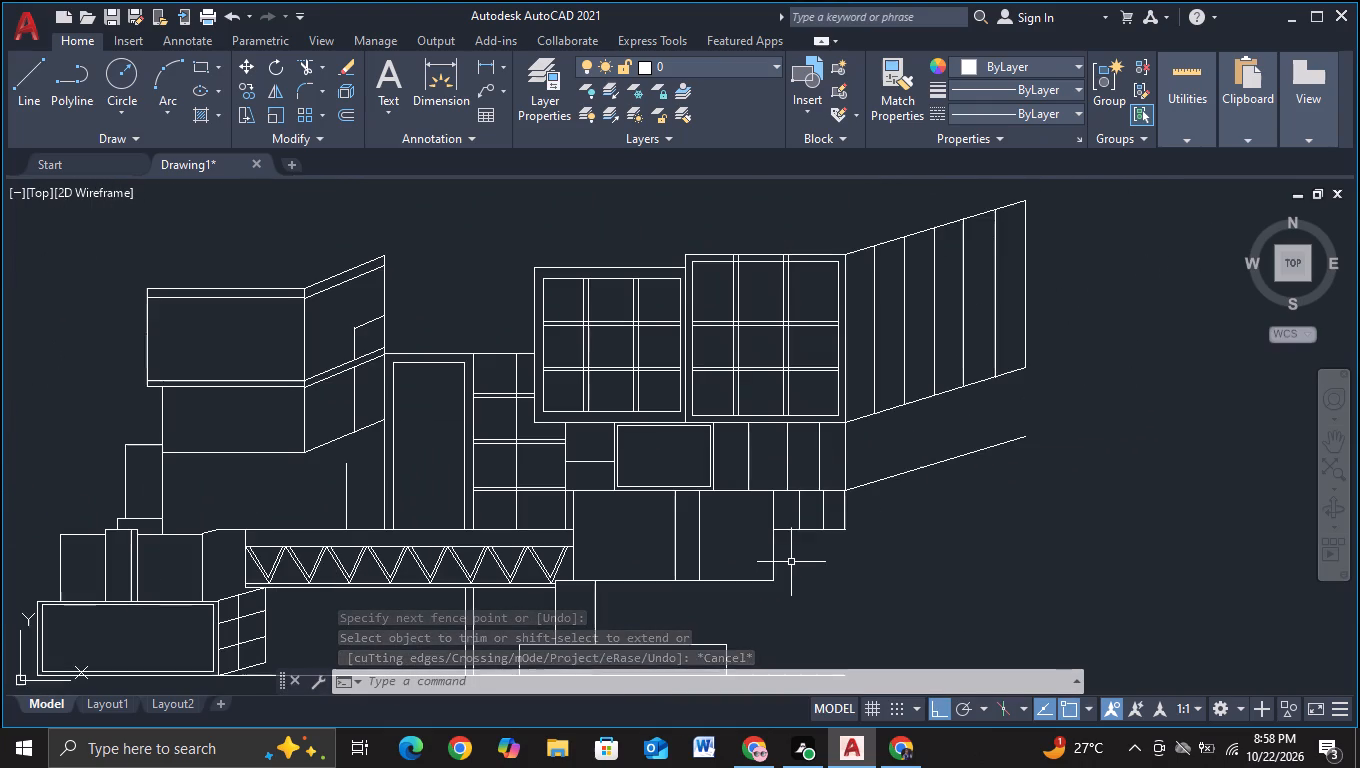
{"action": "middle_click_drag", "start_coordinate": [796, 569], "coordinate": [788, 531]}
{"action": "left_click", "coordinate": [28, 91]}
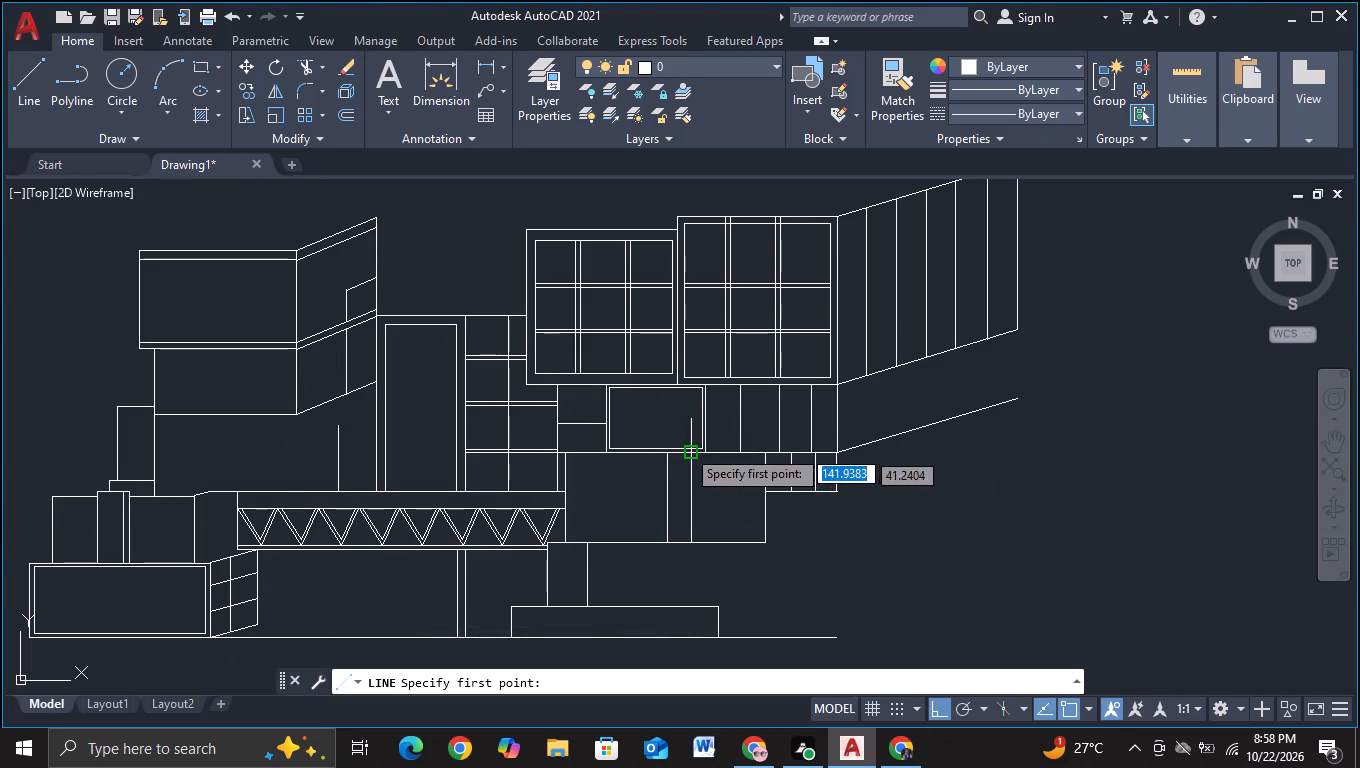
{"action": "scroll", "coordinate": [705, 460], "scroll_direction": "up", "scroll_amount": 2}
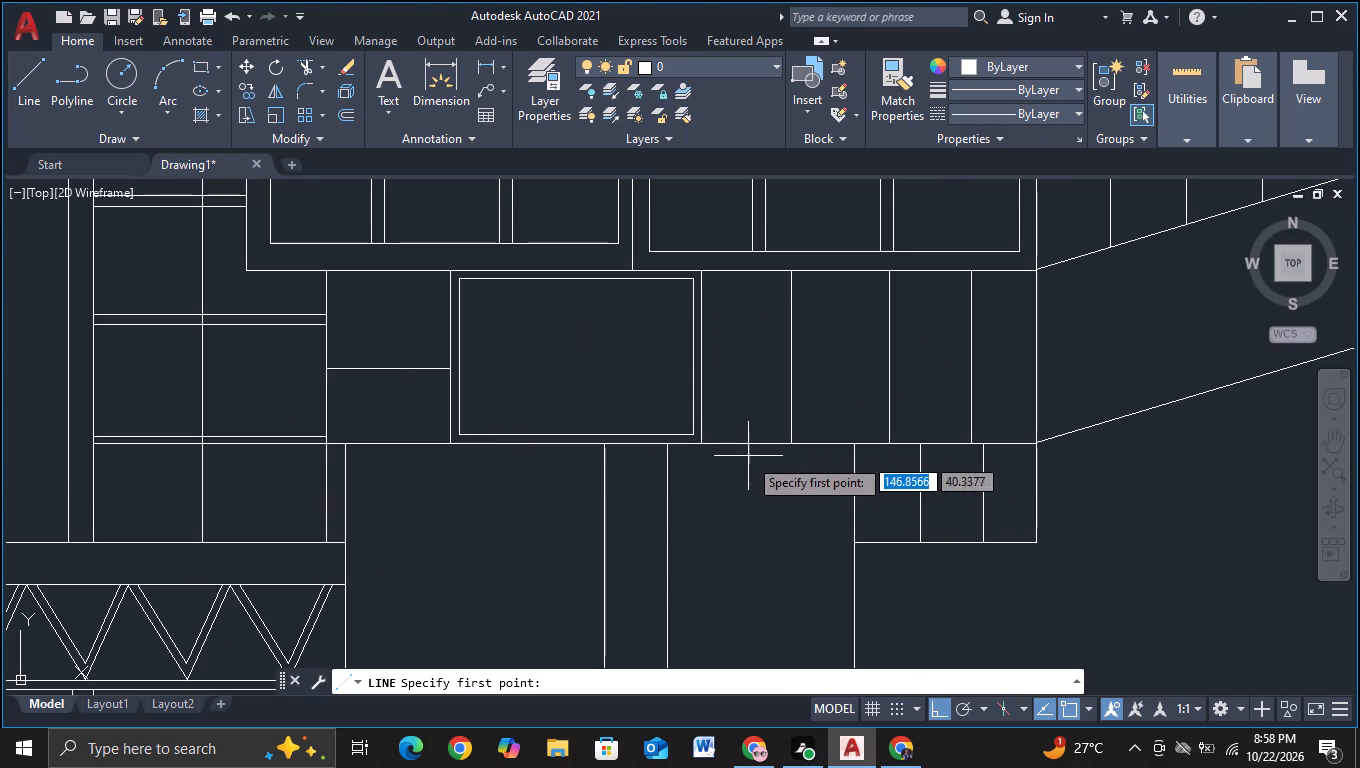
{"action": "left_click", "coordinate": [746, 470]}
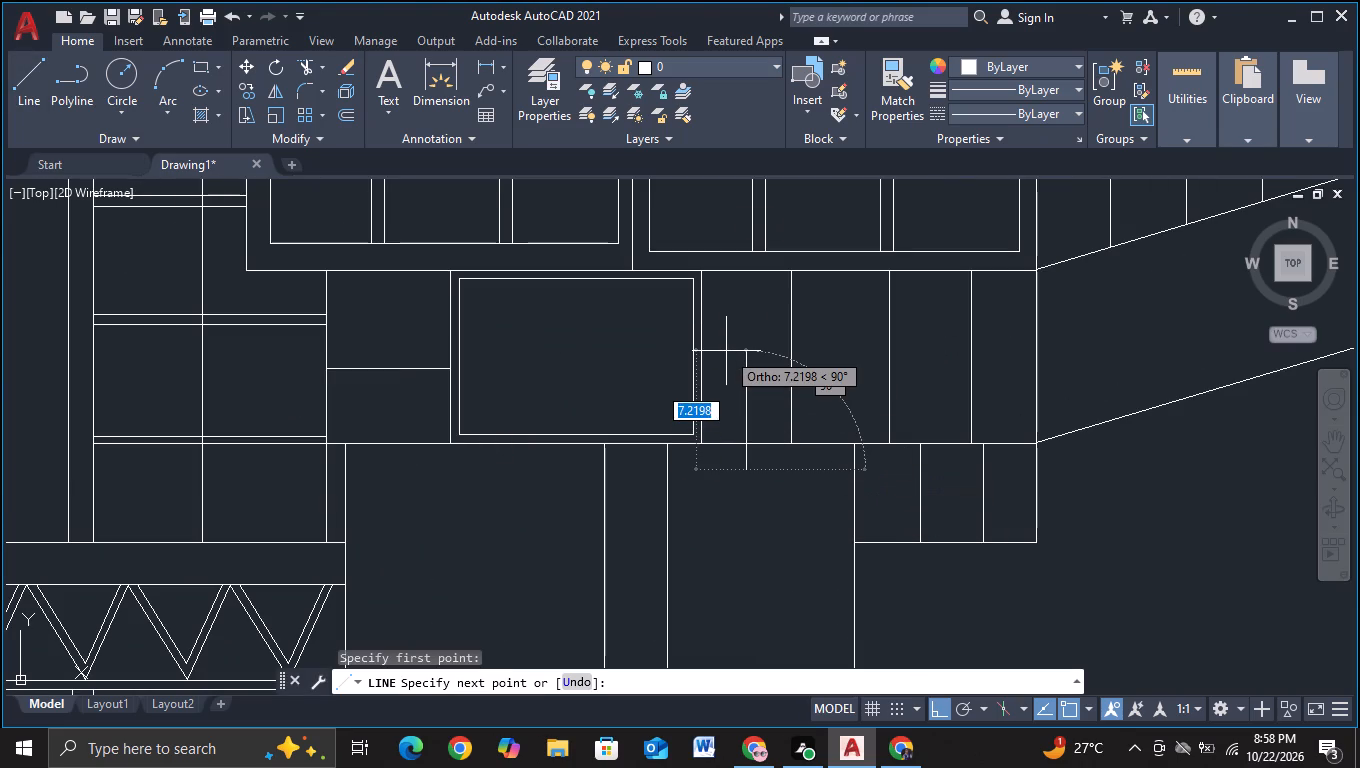
{"action": "left_click", "coordinate": [726, 351]}
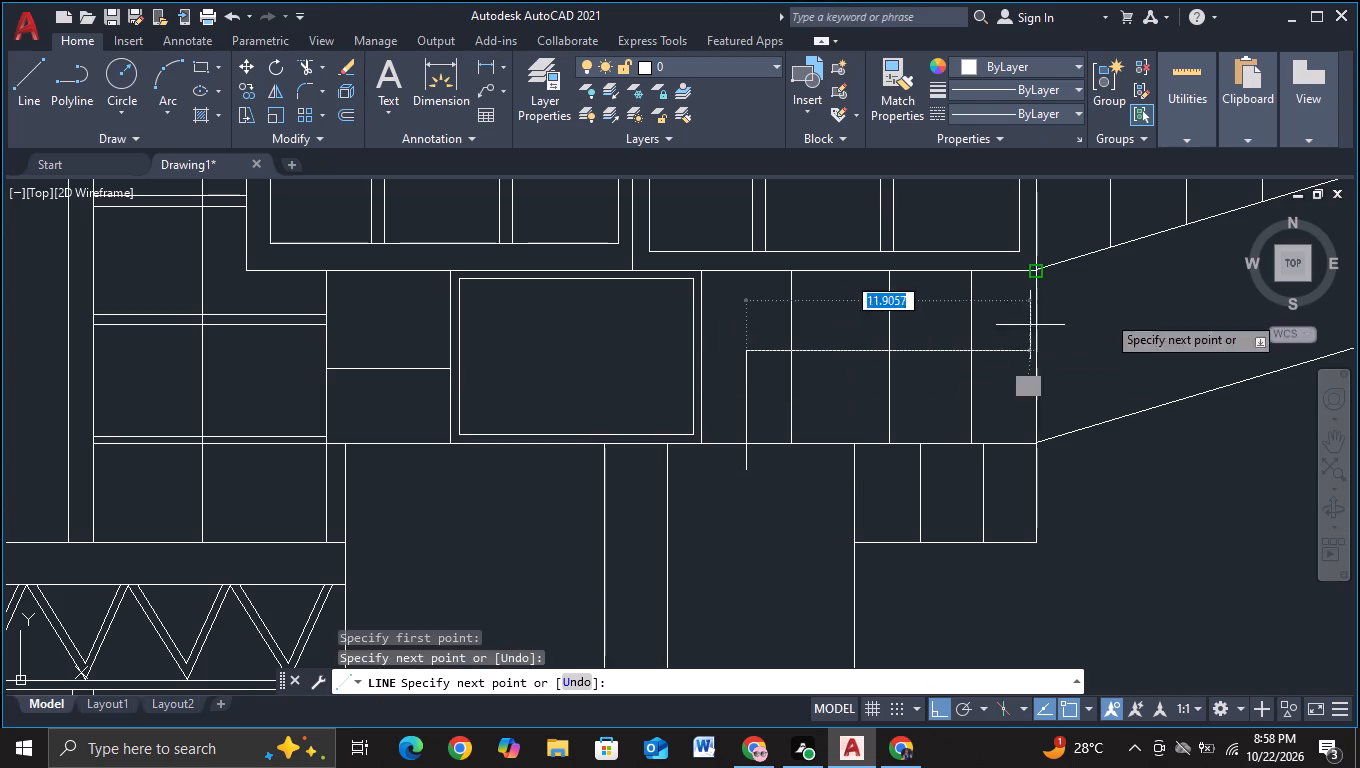
{"action": "scroll", "coordinate": [1166, 295], "scroll_direction": "down", "scroll_amount": 2}
{"action": "middle_click_drag", "start_coordinate": [1174, 319], "coordinate": [731, 401]}
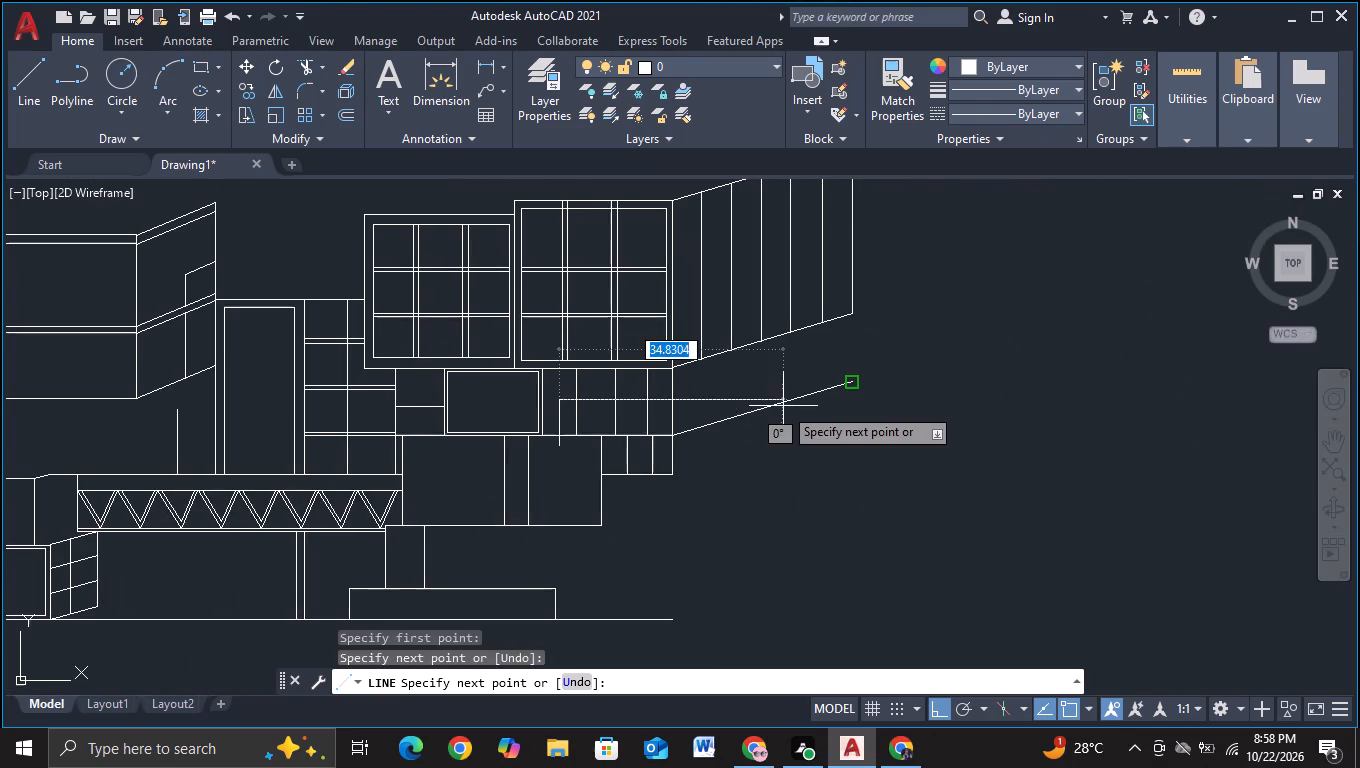
{"action": "scroll", "coordinate": [700, 398], "scroll_direction": "up", "scroll_amount": 2}
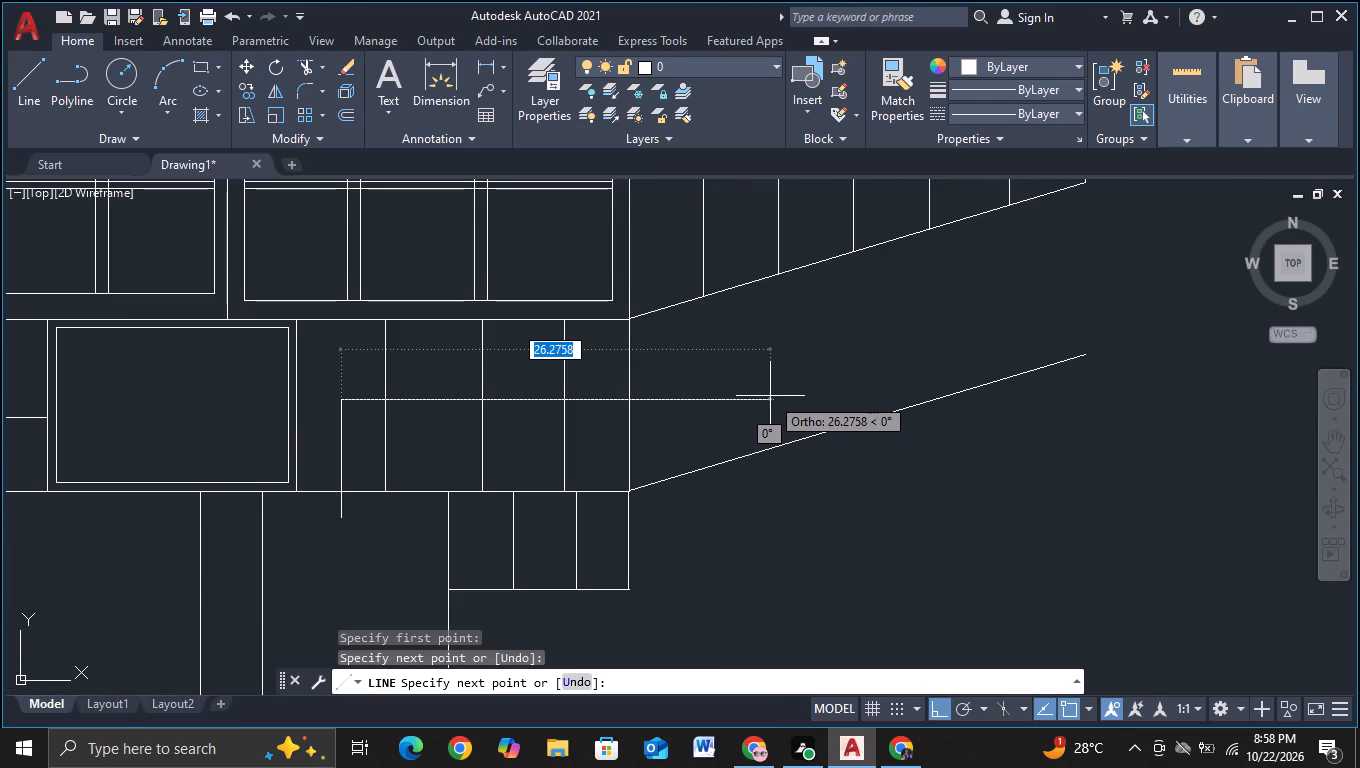
{"action": "left_click", "coordinate": [792, 392]}
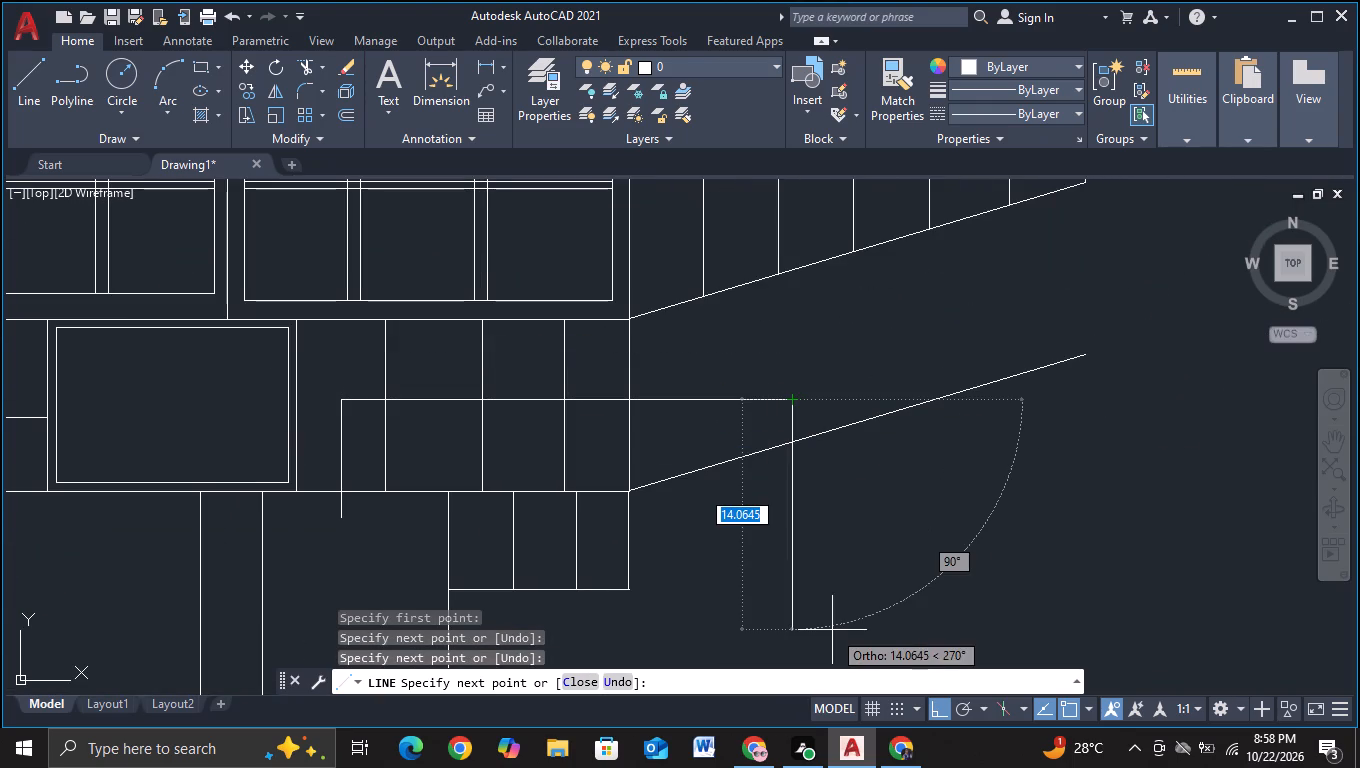
{"action": "middle_click_drag", "start_coordinate": [832, 630], "coordinate": [845, 518]}
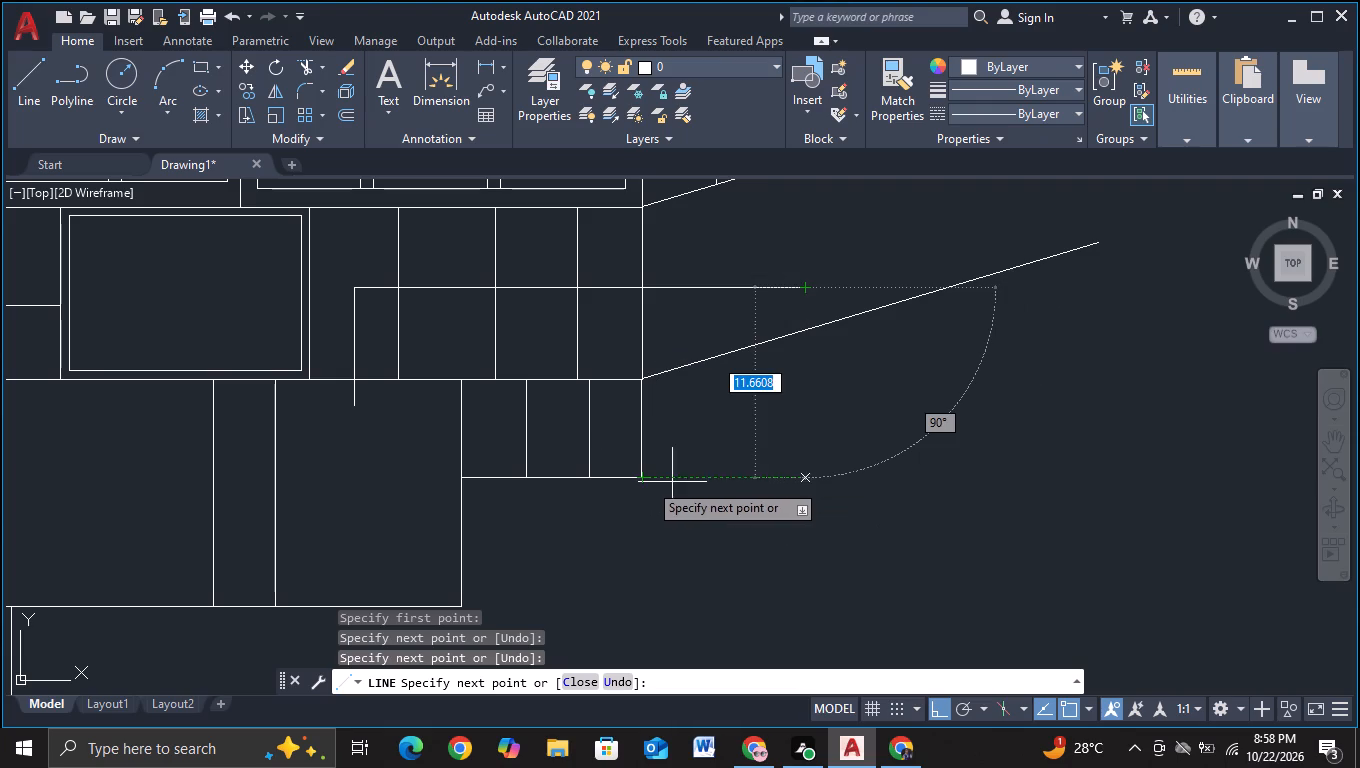
{"action": "left_click", "coordinate": [804, 478]}
{"action": "key", "text": "Escape"}
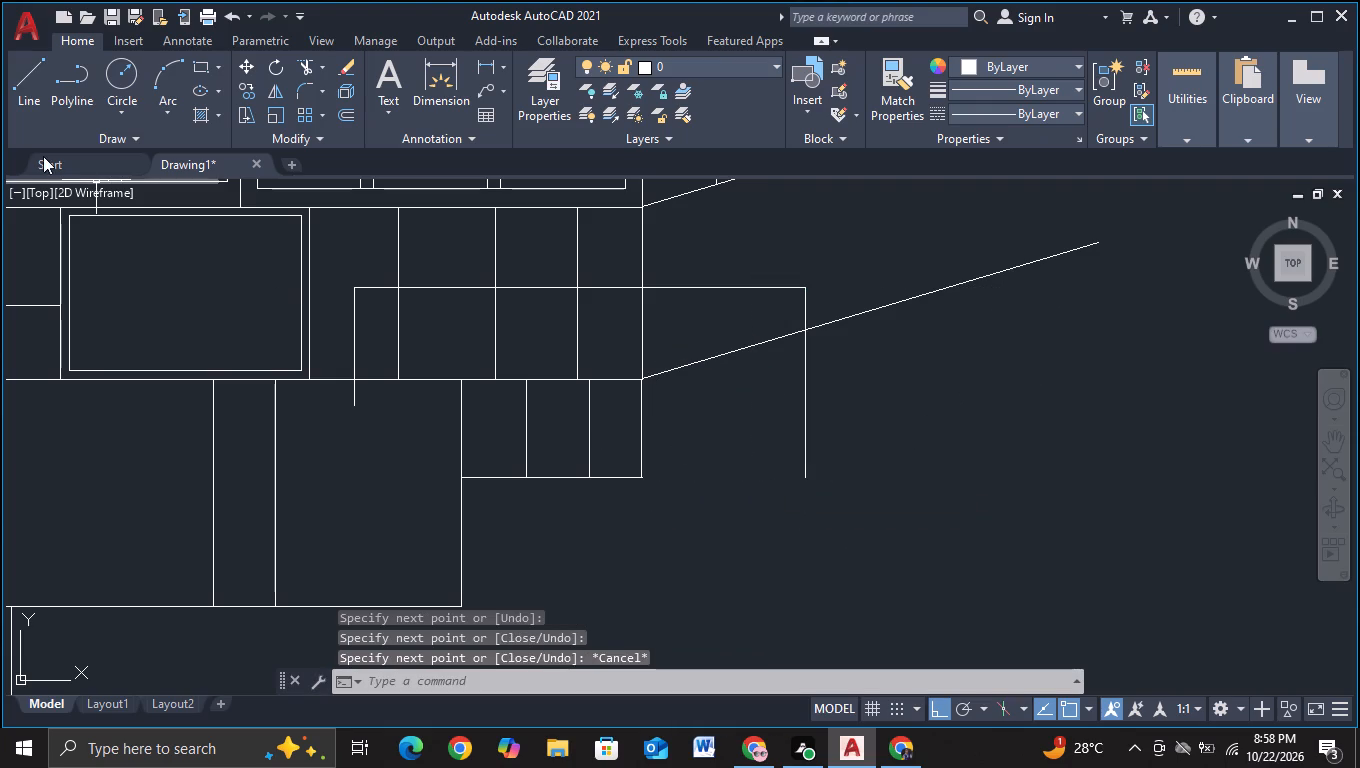
Trim the strip dividers and right edge inside the new outline, and its left side's stub below the strip.
{"action": "left_click", "coordinate": [305, 64]}
{"action": "left_click_drag", "start_coordinate": [386, 326], "coordinate": [676, 318]}
{"action": "left_click_drag", "start_coordinate": [348, 392], "coordinate": [368, 399]}
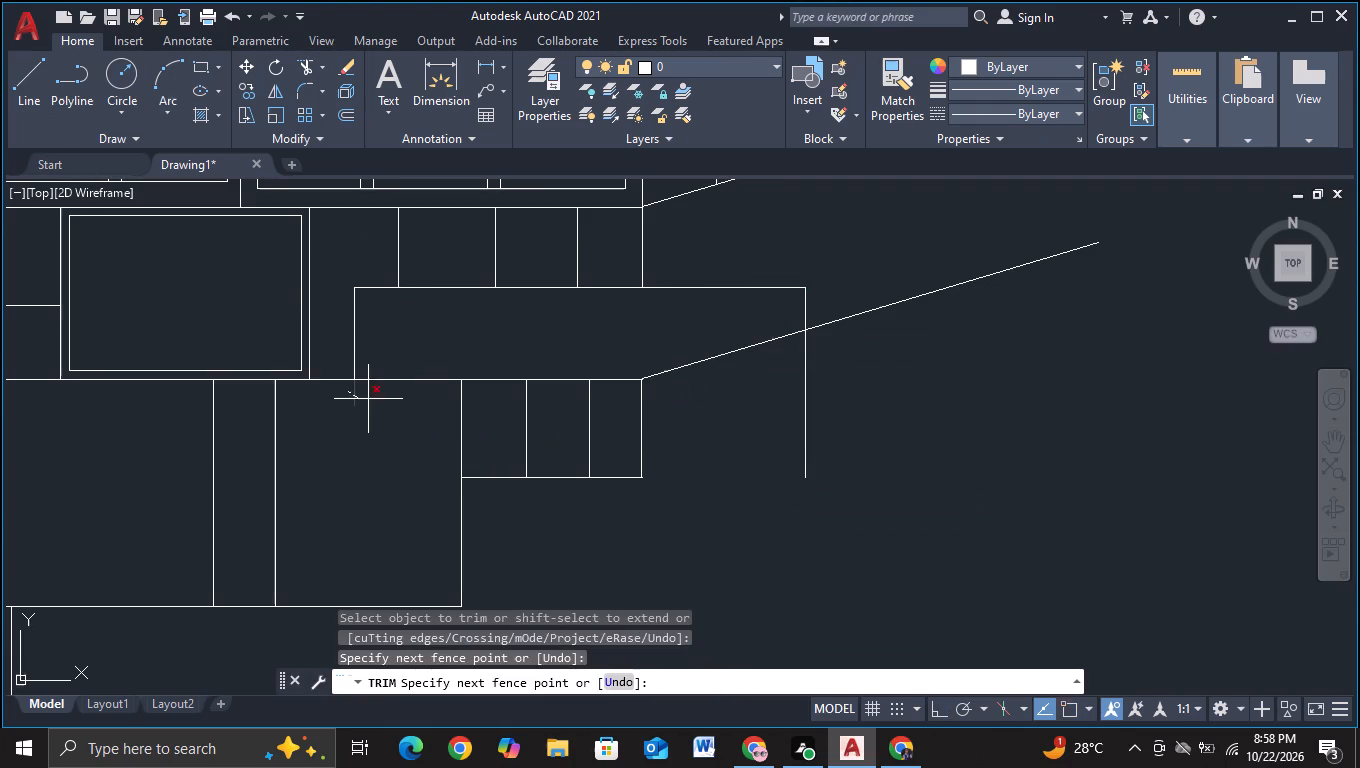
{"action": "left_click_drag", "start_coordinate": [368, 399], "coordinate": [371, 399]}
Trim the two short dividers and the lower edge of the small panel section beneath the new outline.
{"action": "middle_click_drag", "start_coordinate": [623, 545], "coordinate": [629, 499]}
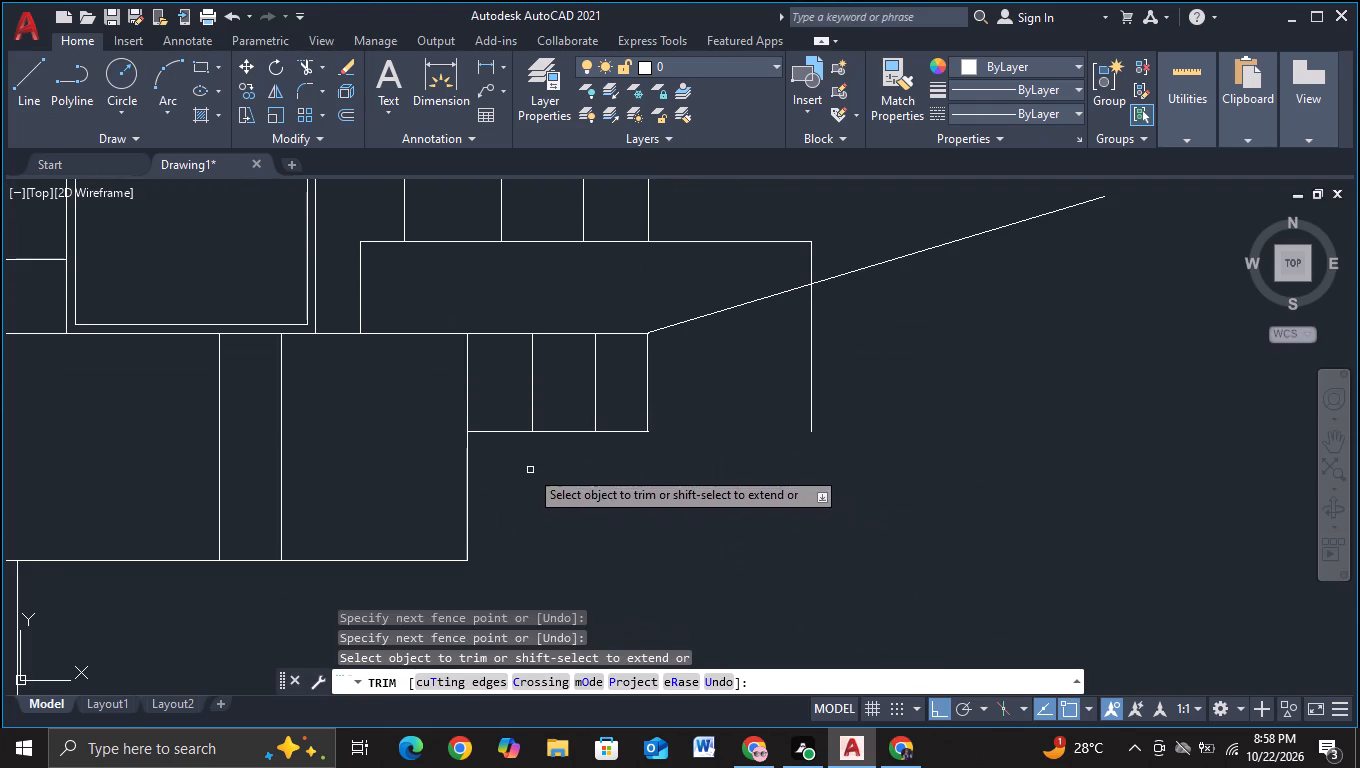
{"action": "left_click_drag", "start_coordinate": [504, 384], "coordinate": [587, 378]}
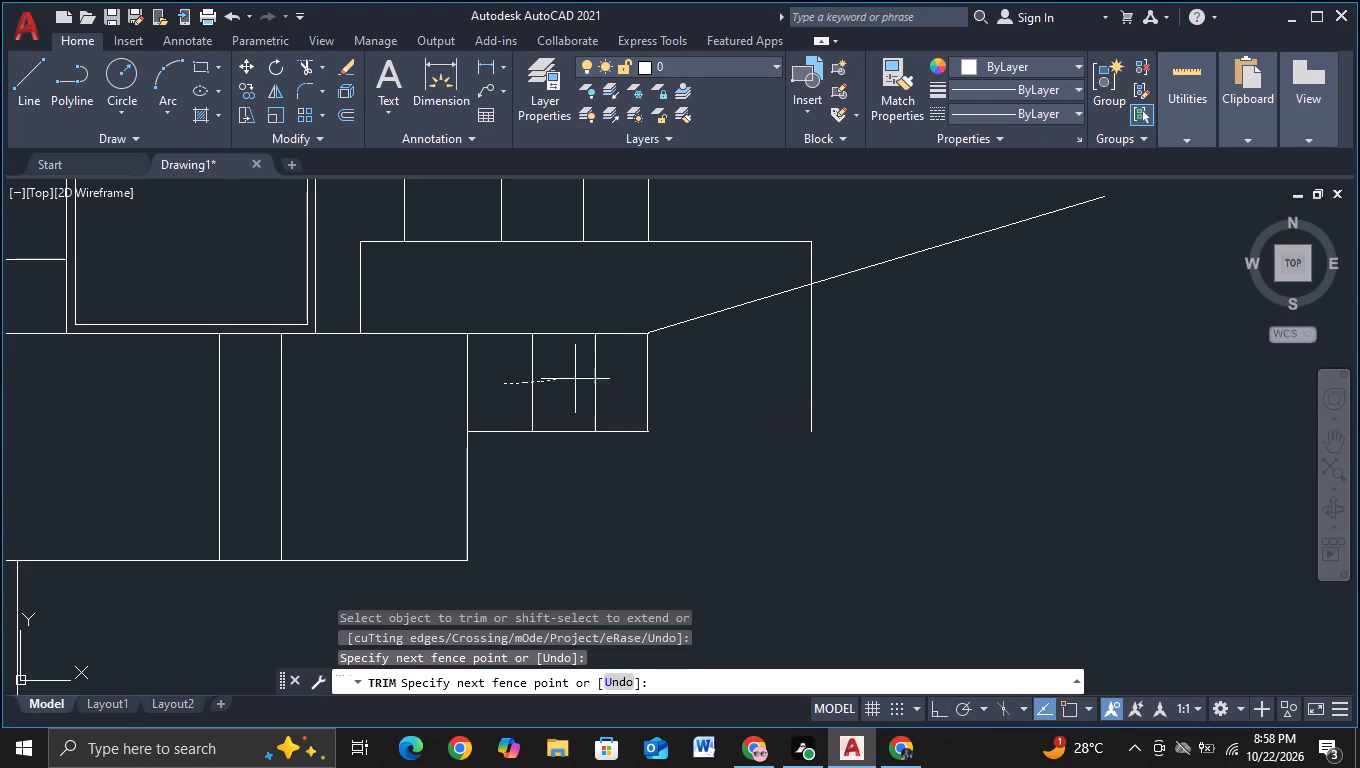
{"action": "left_click_drag", "start_coordinate": [587, 378], "coordinate": [534, 418]}
{"action": "scroll", "coordinate": [550, 480], "scroll_direction": "down", "scroll_amount": 2}
{"action": "middle_click_drag", "start_coordinate": [566, 491], "coordinate": [578, 468]}
{"action": "key", "text": "Escape"}
Copy the sloping line beside the new outline from its lower end to the upper right corner of the base block.
{"action": "middle_click_drag", "start_coordinate": [555, 515], "coordinate": [591, 446]}
{"action": "scroll", "coordinate": [591, 485], "scroll_direction": "down", "scroll_amount": 1}
{"action": "middle_click_drag", "start_coordinate": [599, 501], "coordinate": [633, 442]}
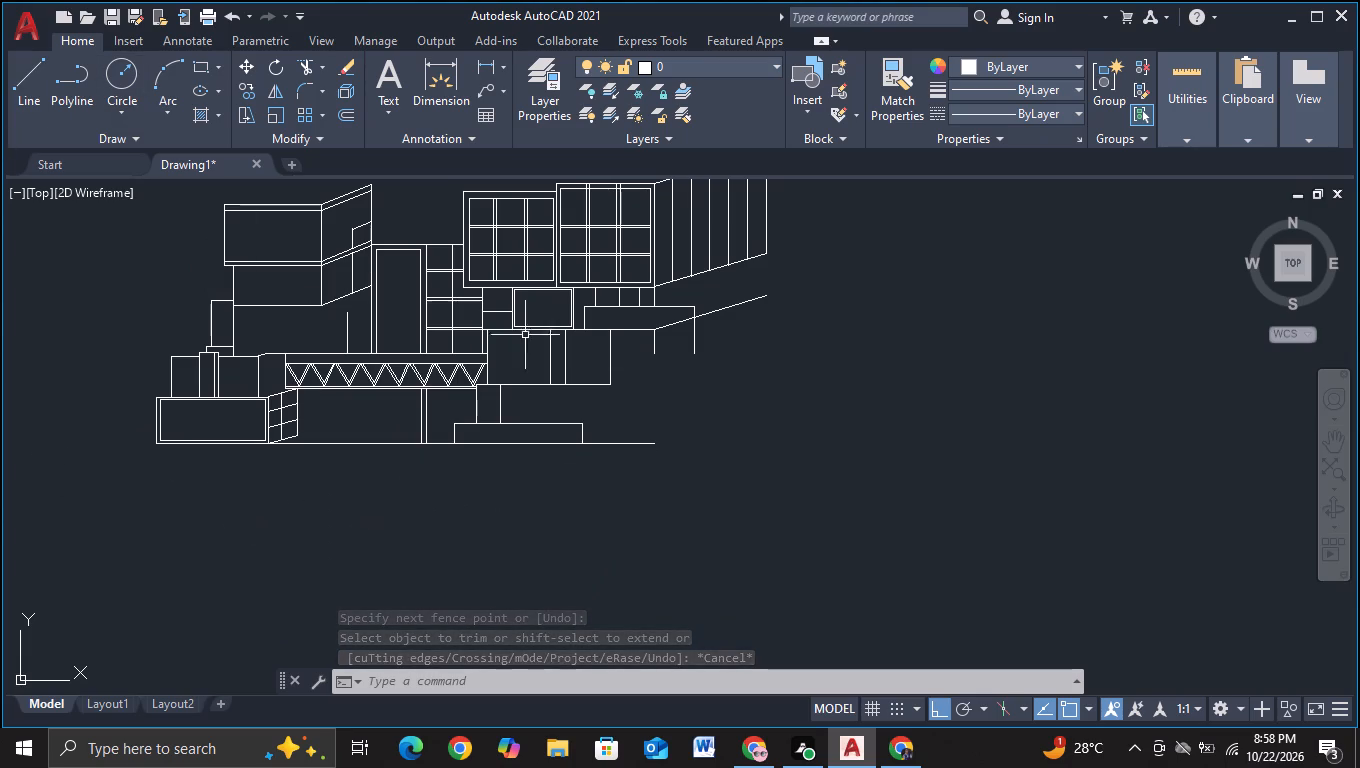
{"action": "left_click", "coordinate": [666, 324]}
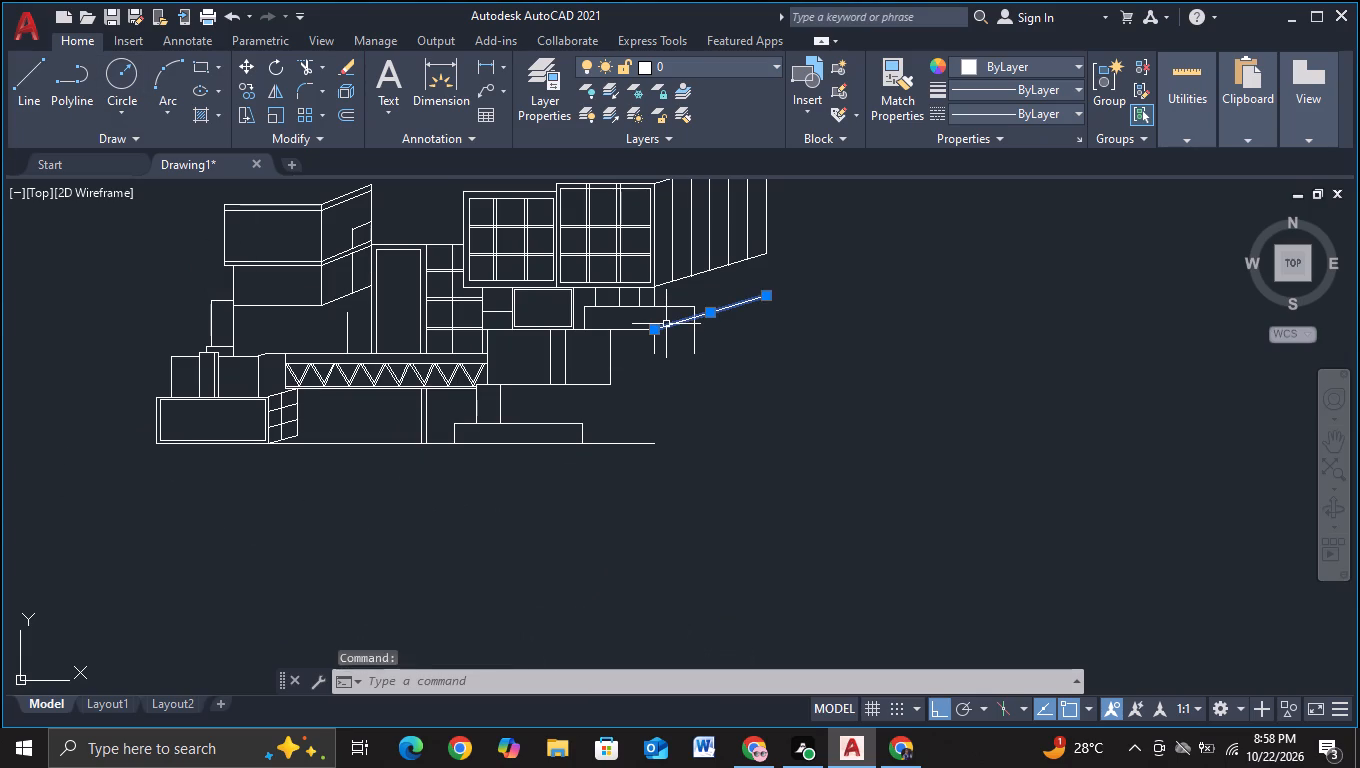
{"action": "key", "text": "c"}
{"action": "left_click", "coordinate": [746, 392]}
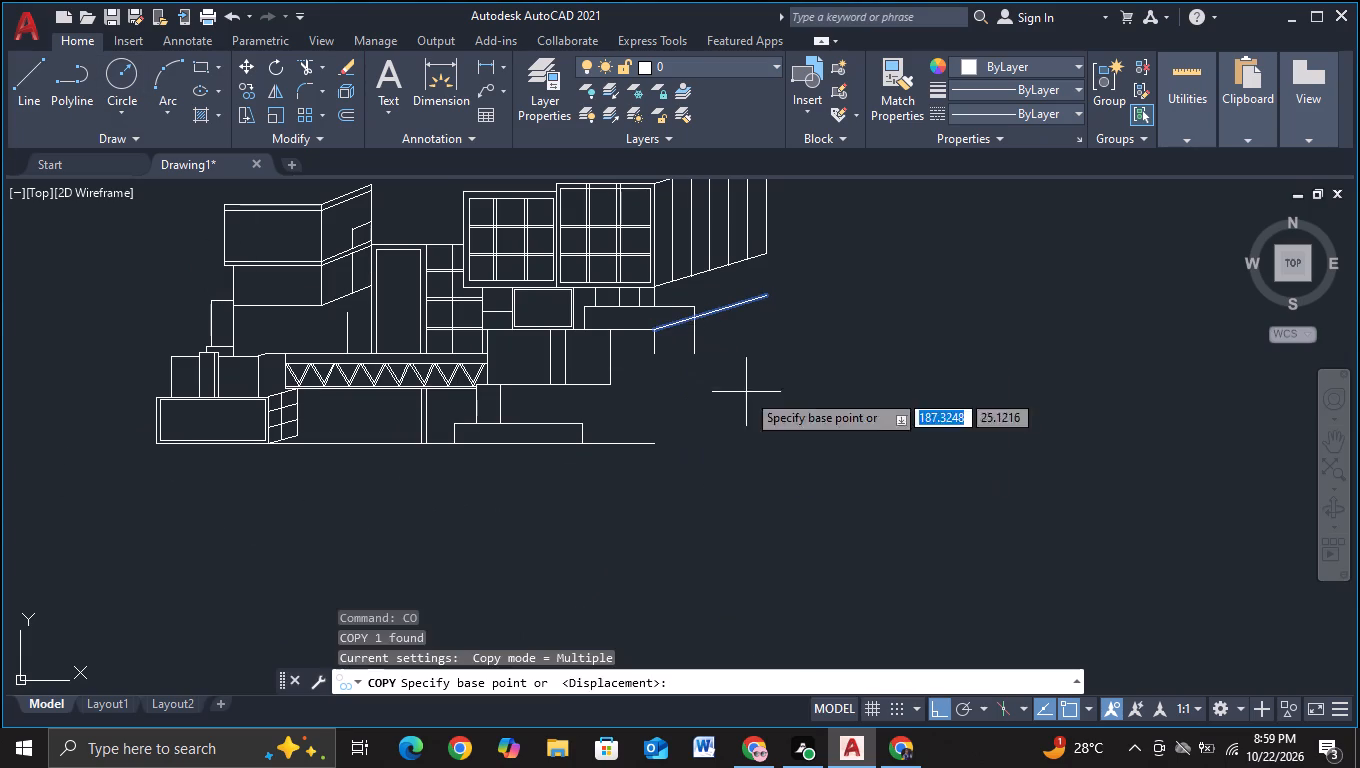
{"action": "left_click", "coordinate": [668, 322]}
{"action": "scroll", "coordinate": [608, 405], "scroll_direction": "up", "scroll_amount": 2}
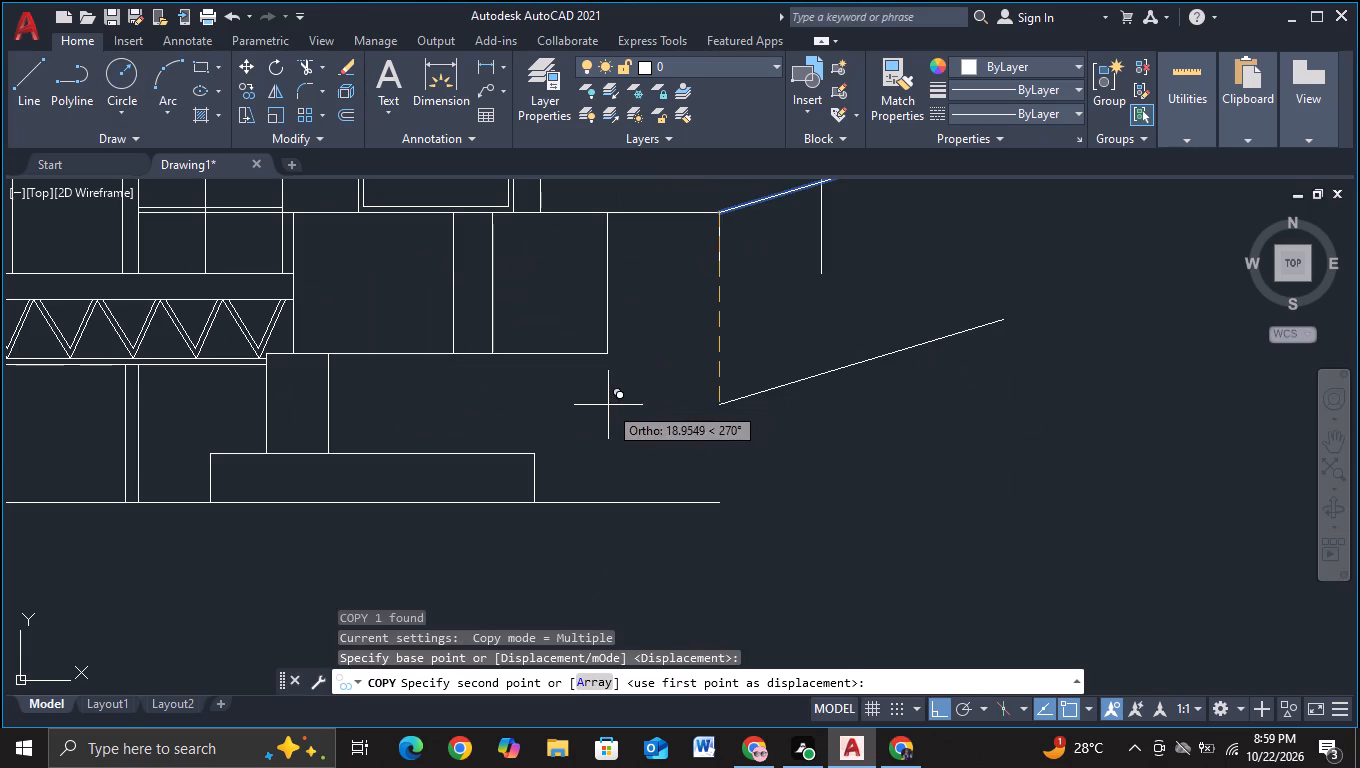
{"action": "key", "text": "F8"}
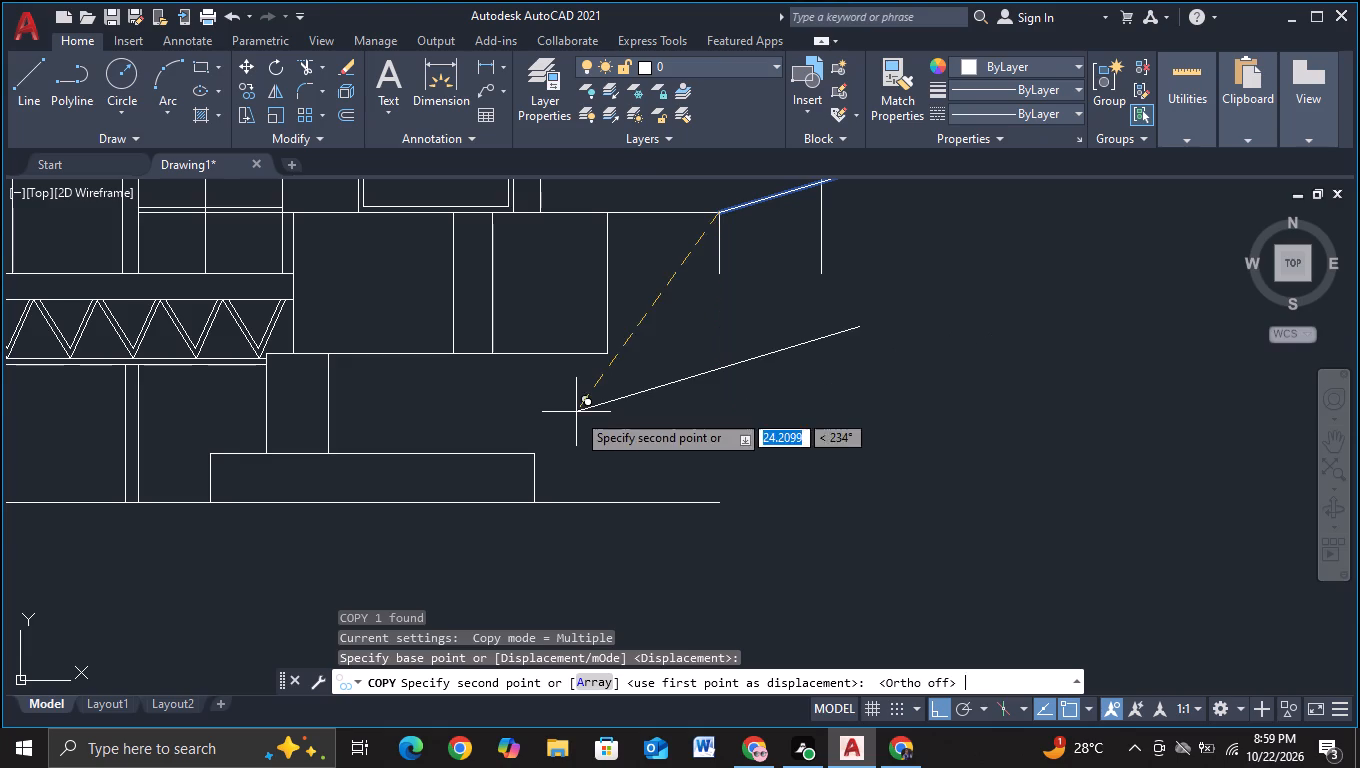
{"action": "scroll", "coordinate": [540, 442], "scroll_direction": "up", "scroll_amount": 3}
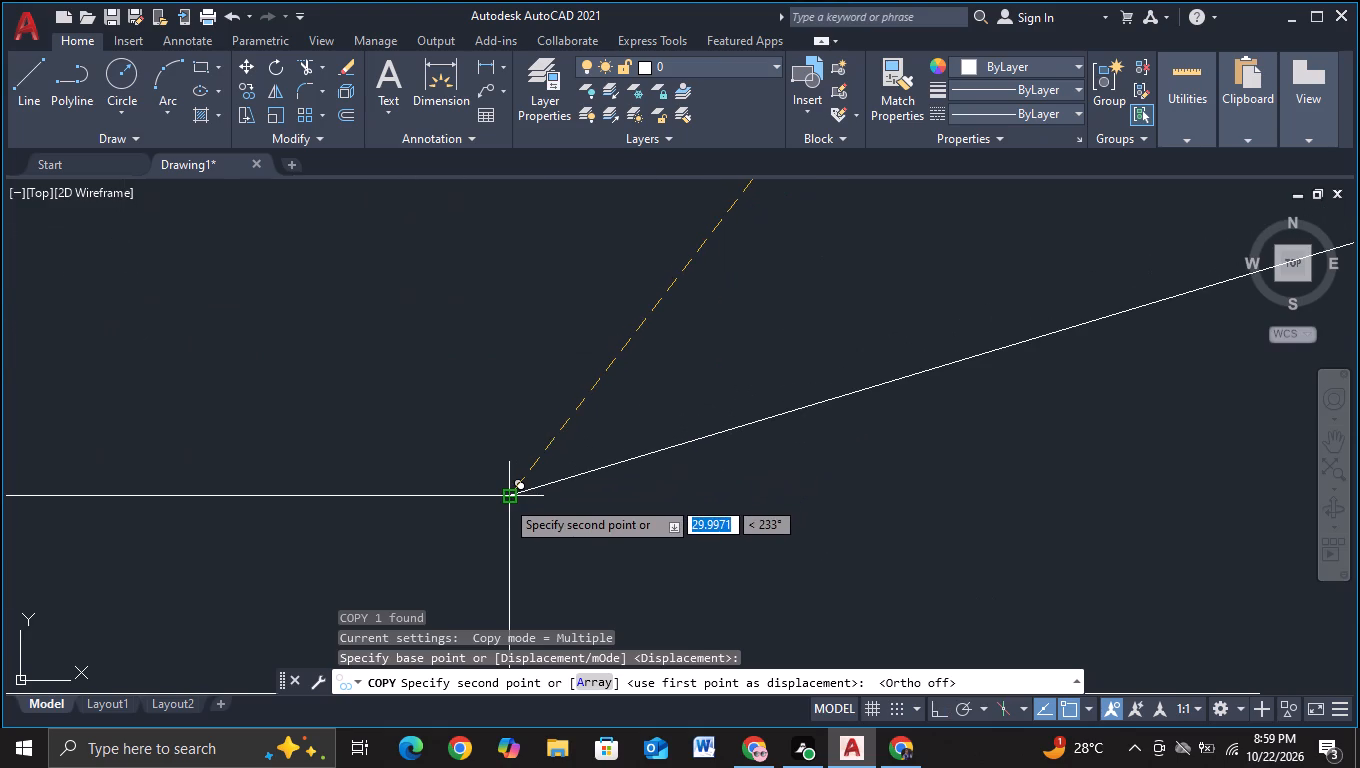
{"action": "left_click", "coordinate": [505, 500]}
{"action": "key", "text": "Escape"}
{"action": "scroll", "coordinate": [618, 446], "scroll_direction": "down", "scroll_amount": 4}
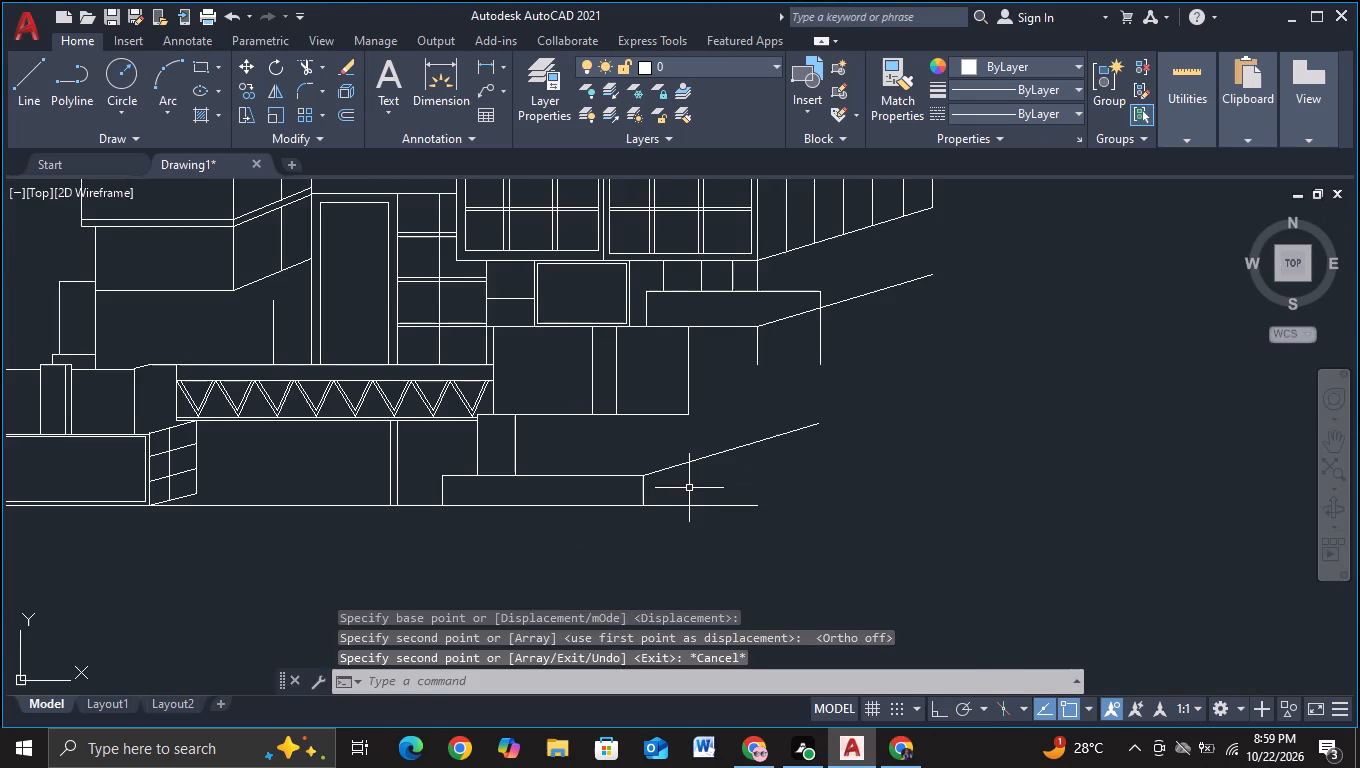
Draw a vertical line from the lower end of the middle block's left divider down past the base block's top edge.
{"action": "middle_click_drag", "start_coordinate": [691, 489], "coordinate": [728, 444]}
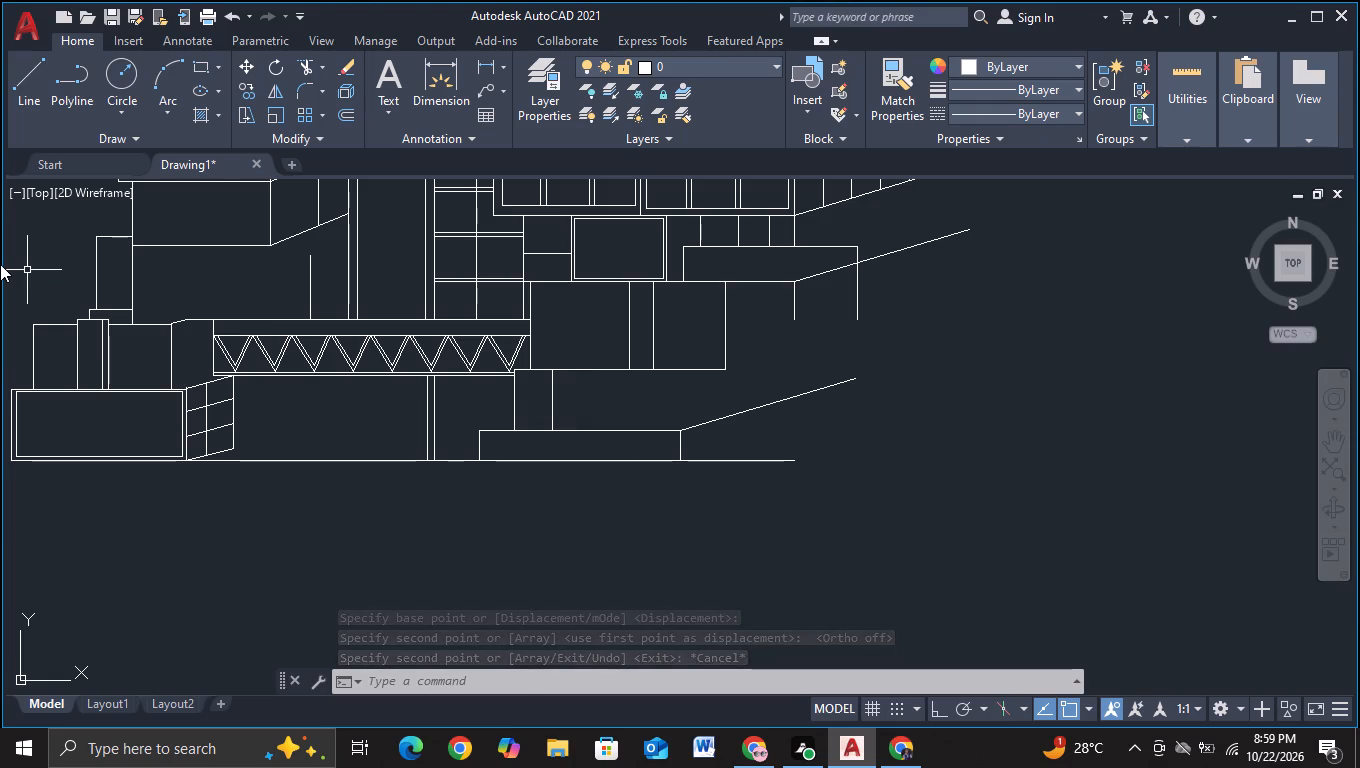
{"action": "left_click", "coordinate": [10, 100]}
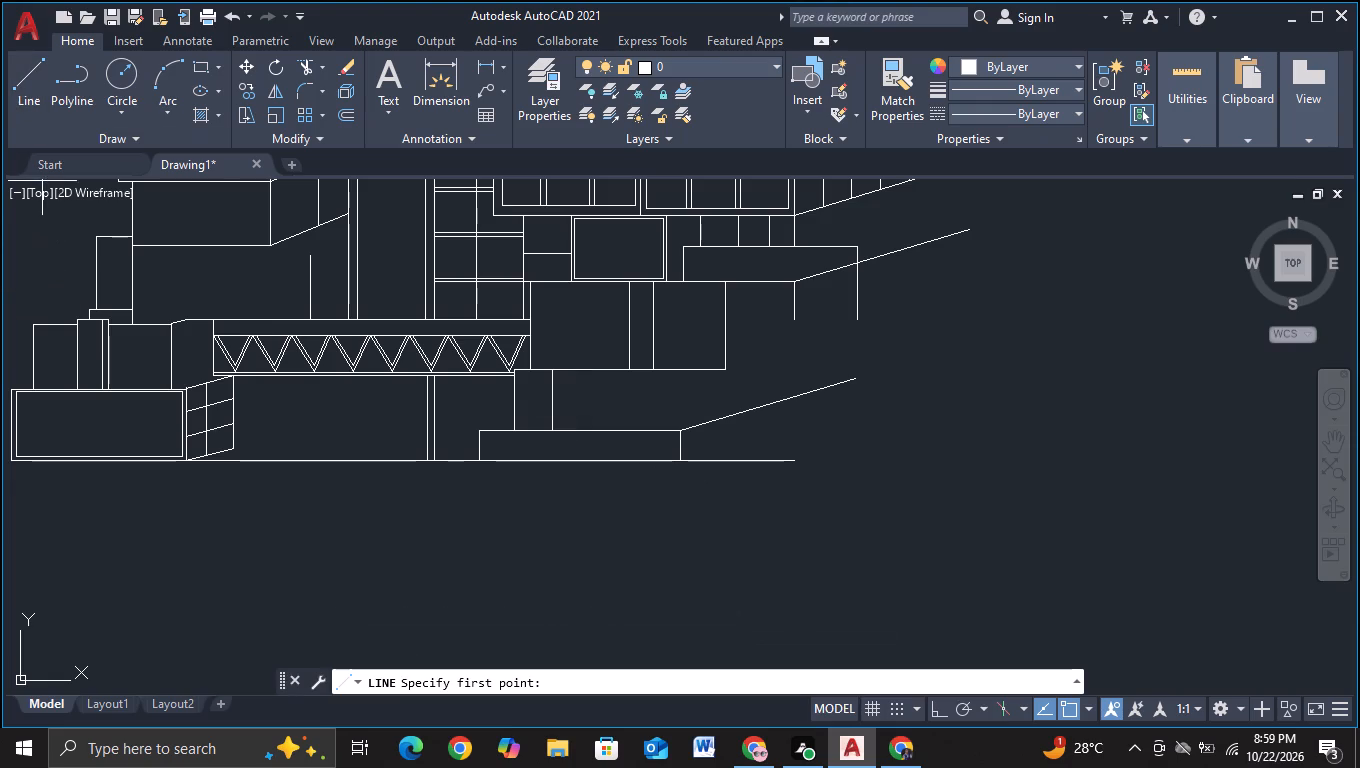
{"action": "scroll", "coordinate": [590, 403], "scroll_direction": "up", "scroll_amount": 1}
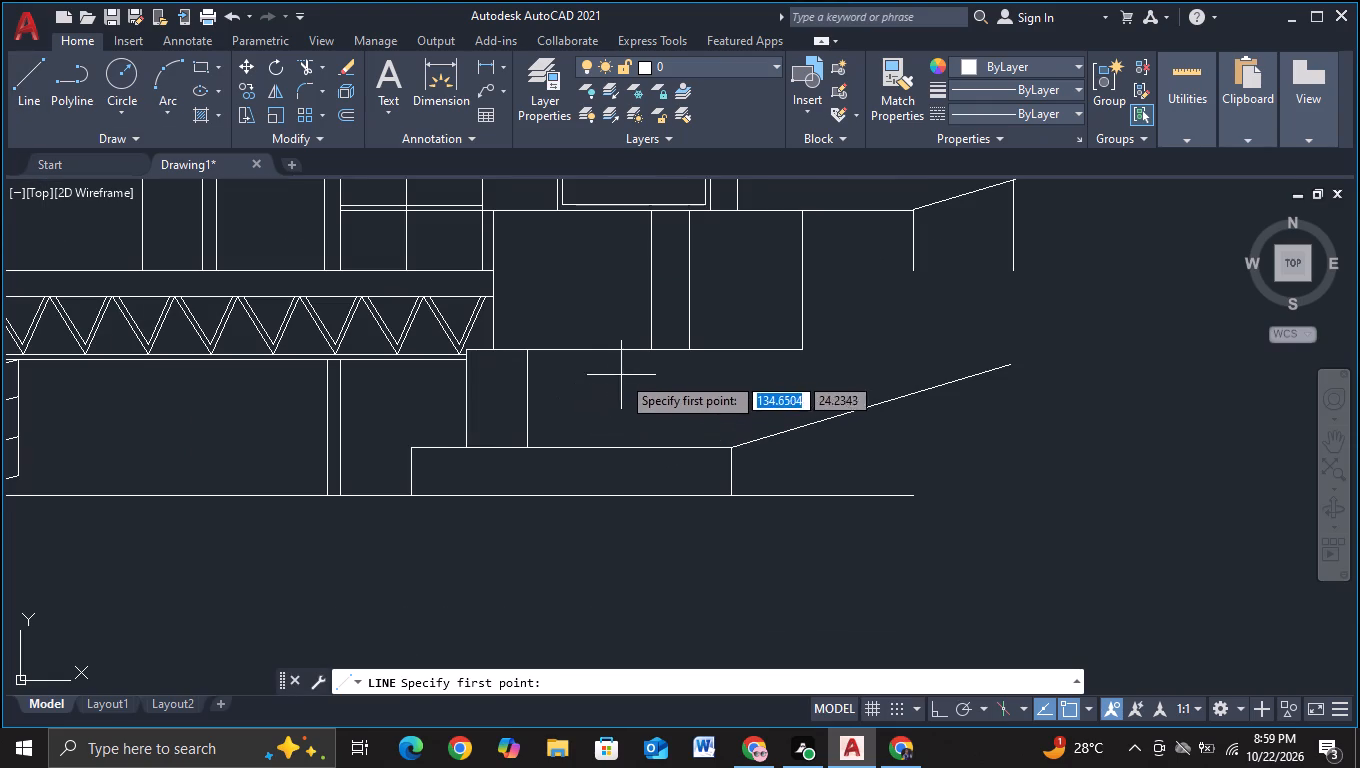
{"action": "left_click", "coordinate": [655, 355]}
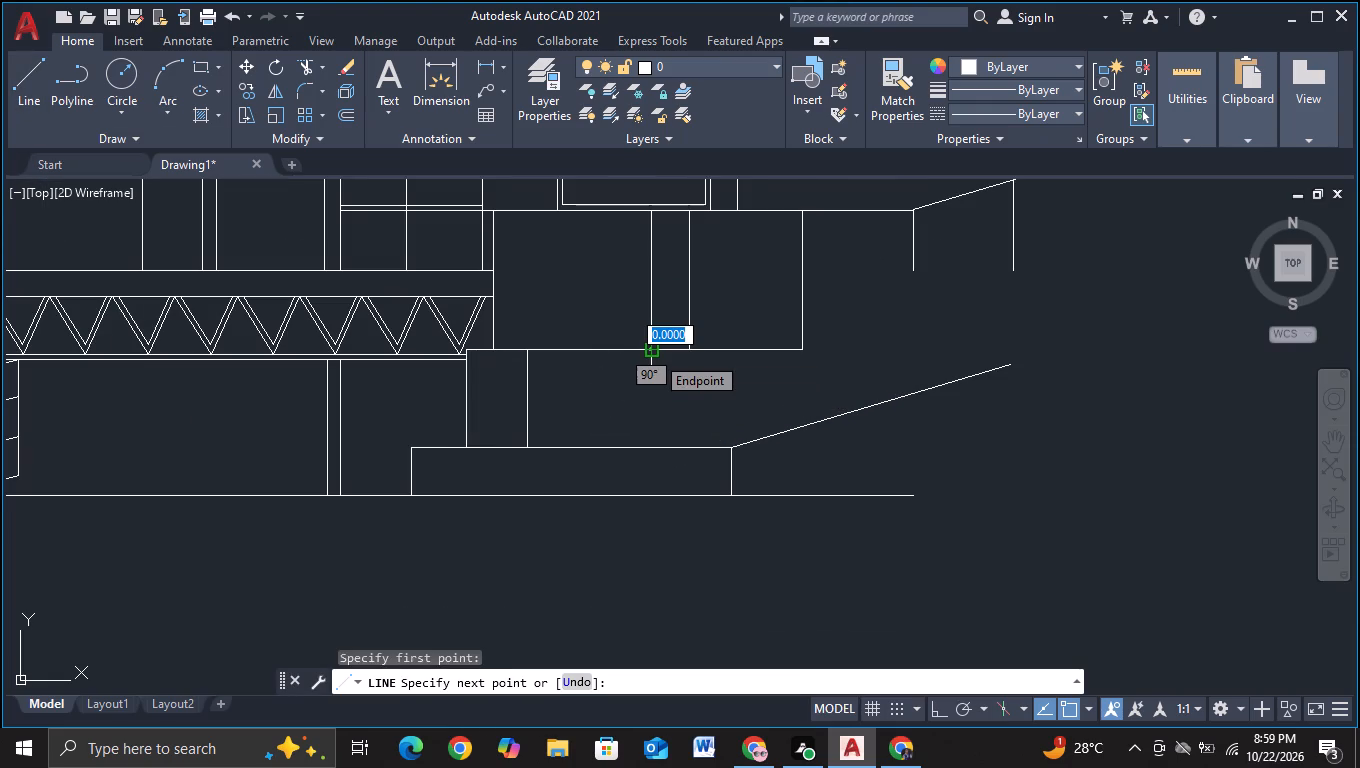
{"action": "left_click", "coordinate": [643, 469]}
{"action": "key", "text": "Escape"}
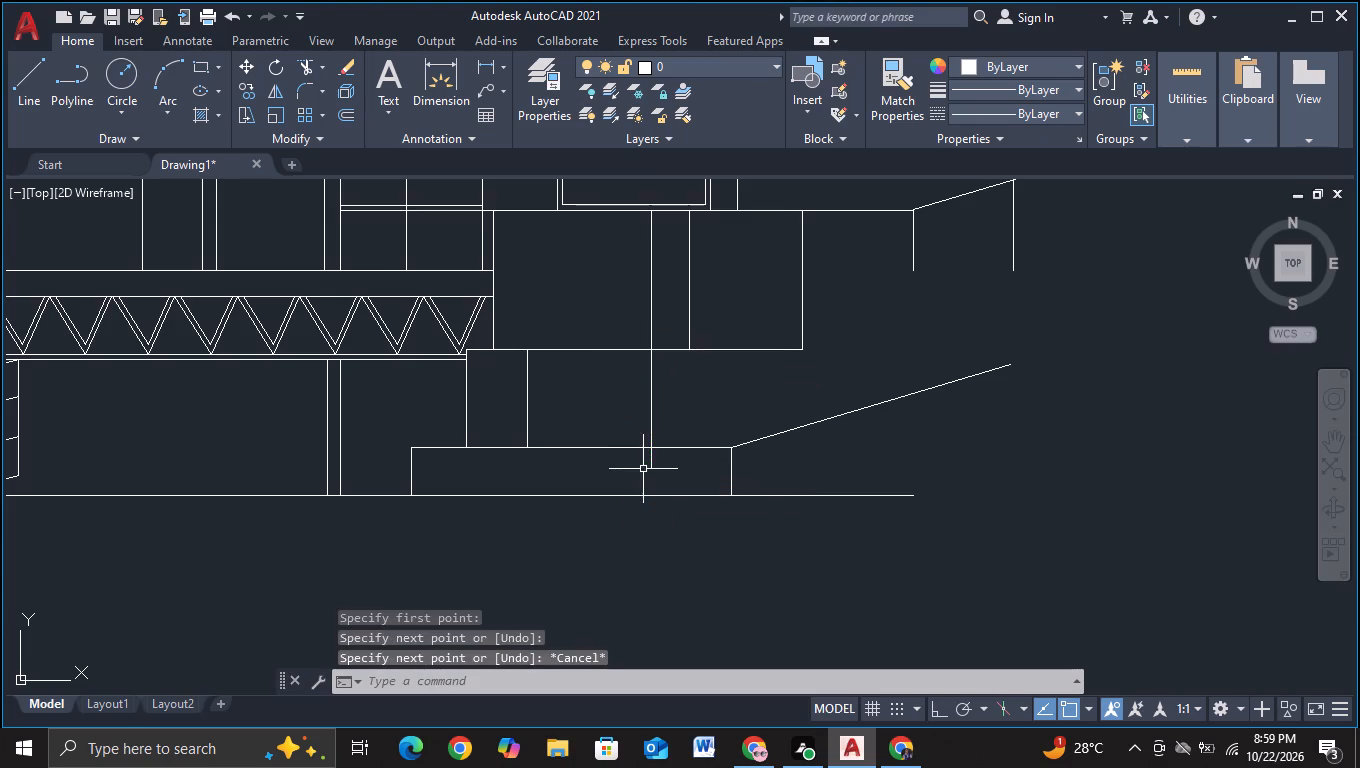
Trim the new vertical line's overshoot inside the base block.
{"action": "left_click", "coordinate": [302, 64]}
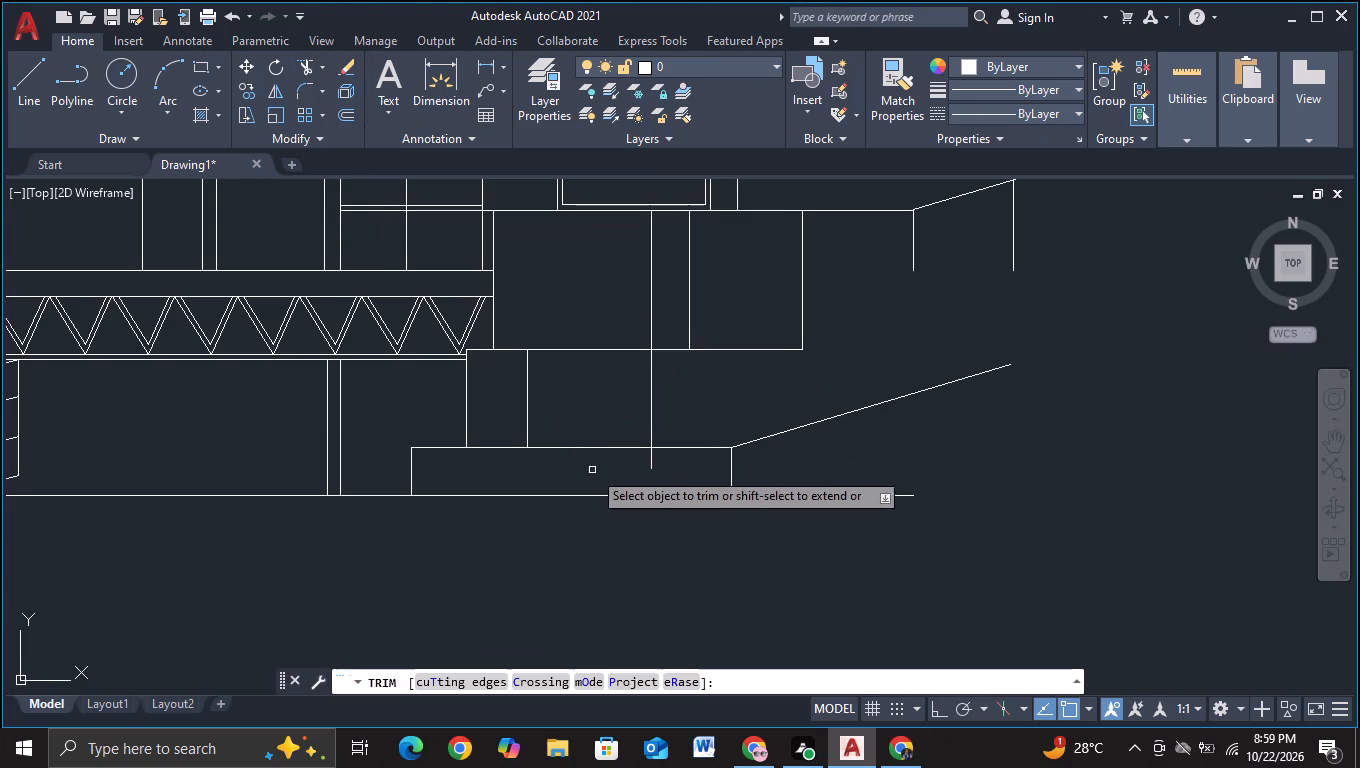
{"action": "left_click_drag", "start_coordinate": [618, 459], "coordinate": [662, 464]}
{"action": "middle_click_drag", "start_coordinate": [532, 474], "coordinate": [579, 464]}
{"action": "key", "text": "Escape"}
Move the vertical divider between the middle block and the base block a short distance horizontally to the right.
{"action": "left_click", "coordinate": [575, 404]}
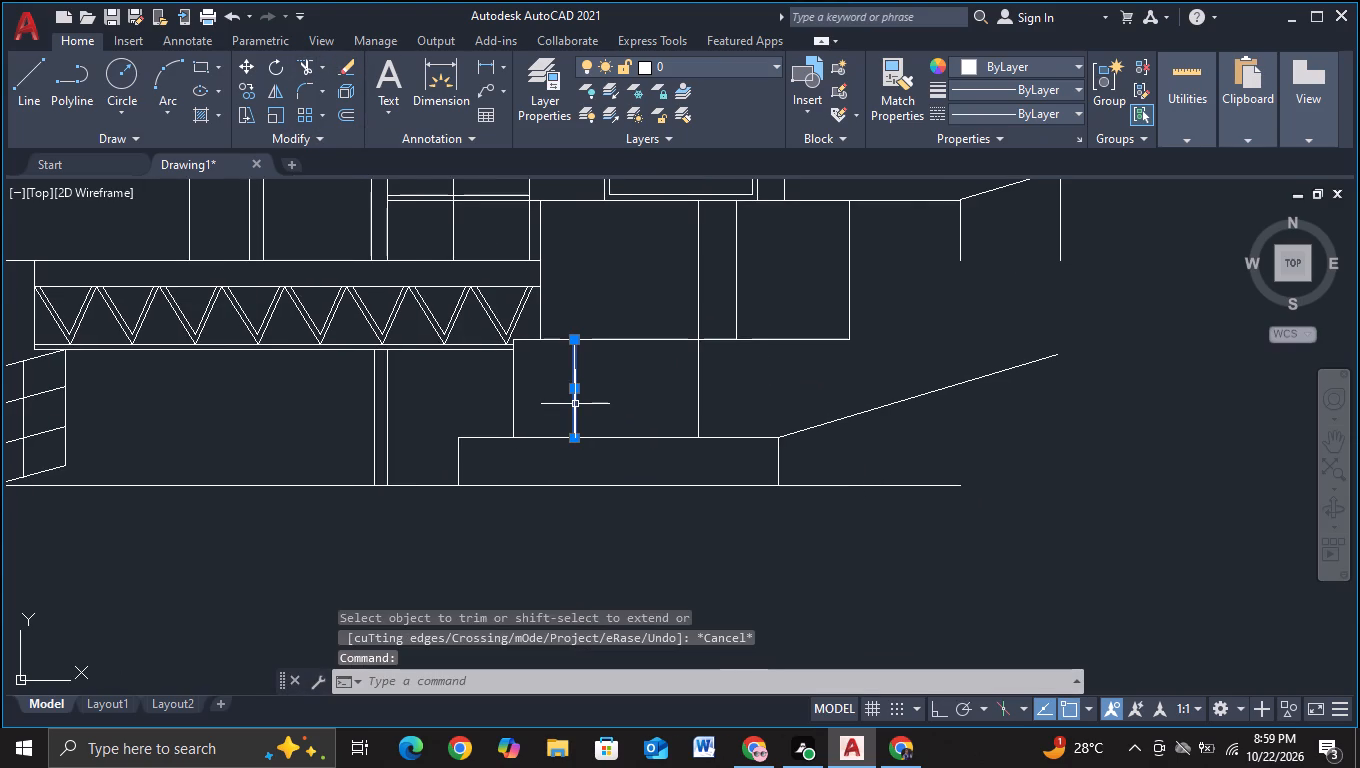
{"action": "key", "text": "m"}
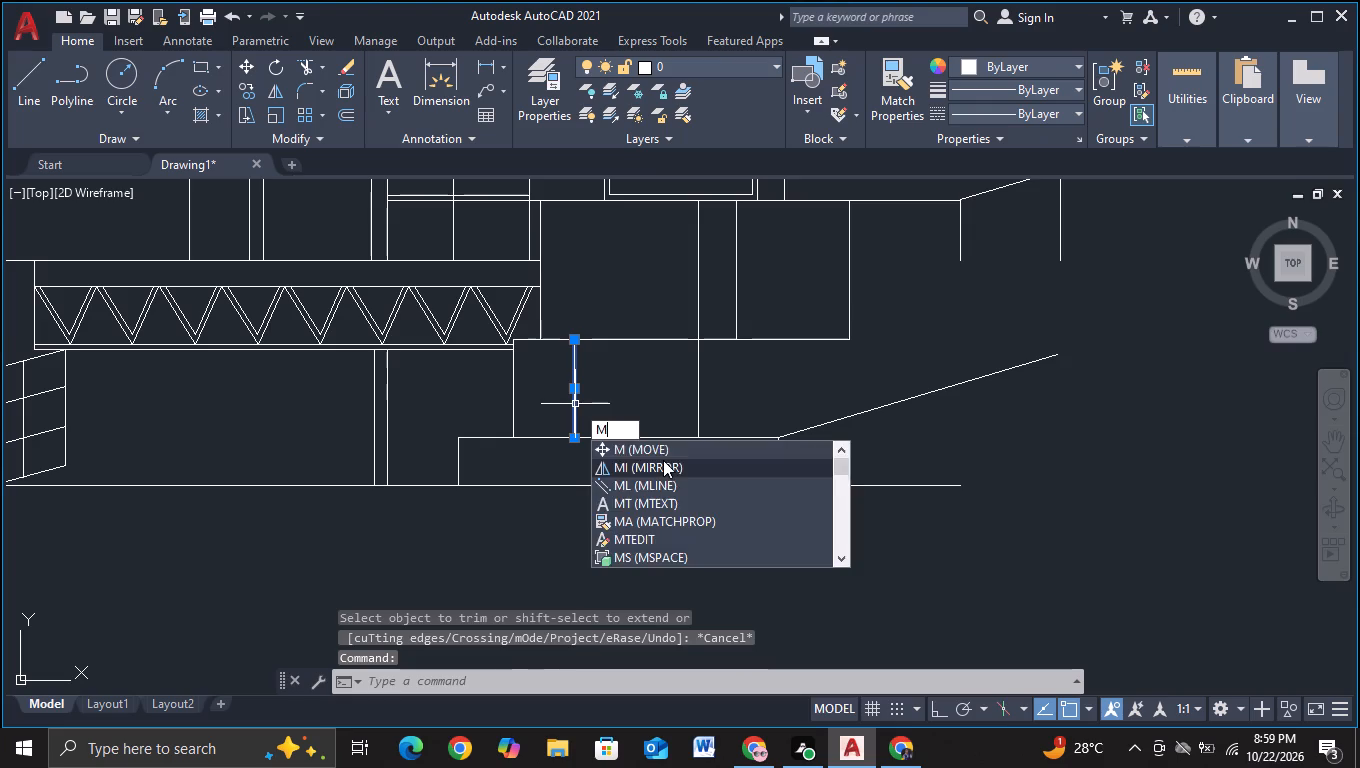
{"action": "left_click", "coordinate": [658, 447]}
{"action": "left_click", "coordinate": [576, 394]}
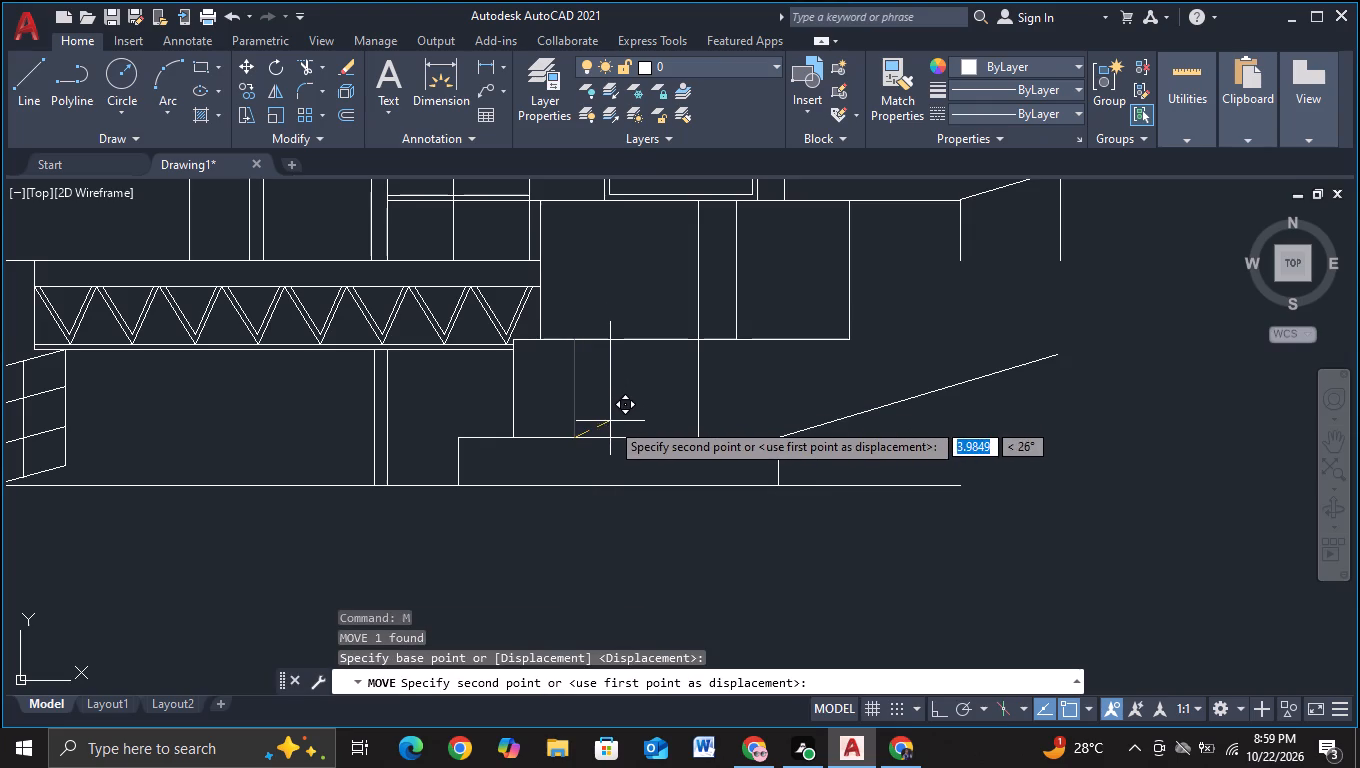
{"action": "key", "text": "F8"}
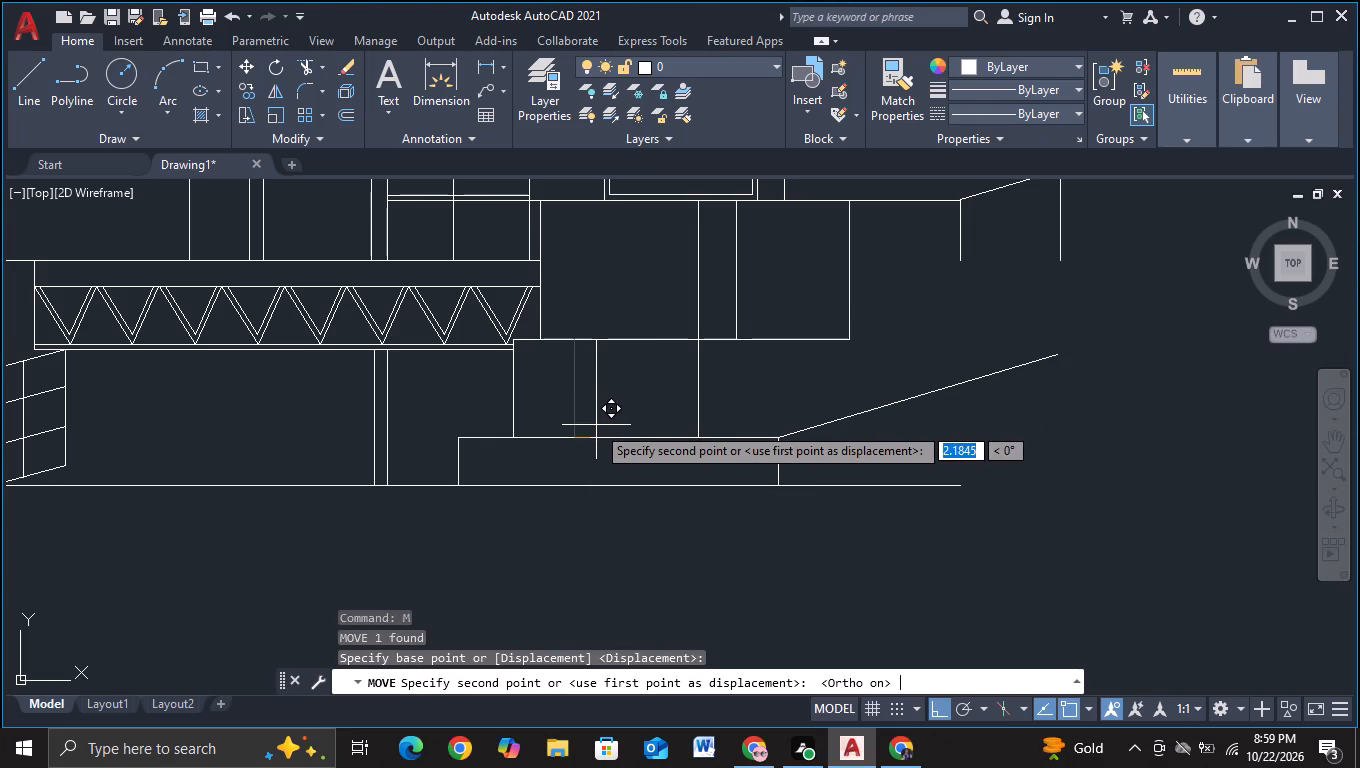
{"action": "left_click", "coordinate": [591, 424]}
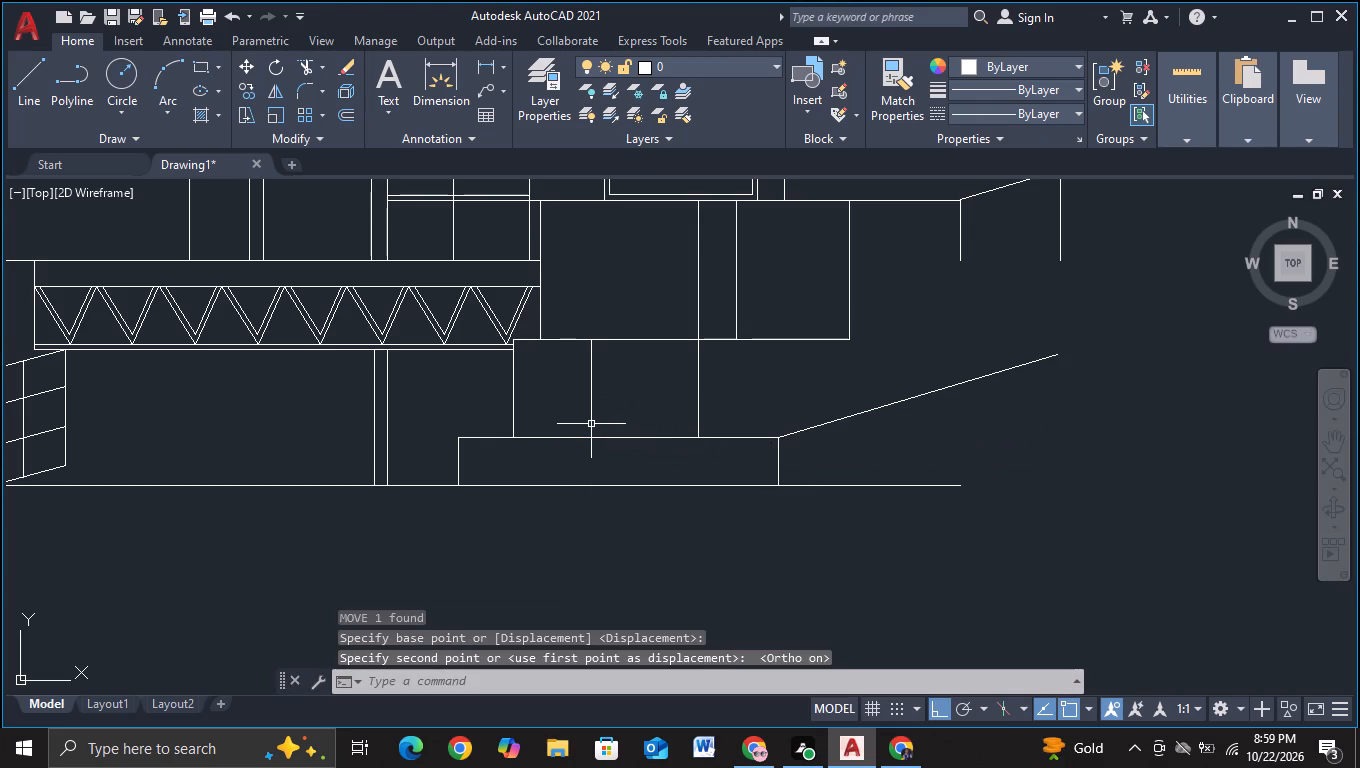
Draw a vertical line from the base block's upper right corner up past the middle block's lower edge.
{"action": "scroll", "coordinate": [693, 426], "scroll_direction": "down", "scroll_amount": 1}
{"action": "middle_click_drag", "start_coordinate": [763, 431], "coordinate": [590, 438]}
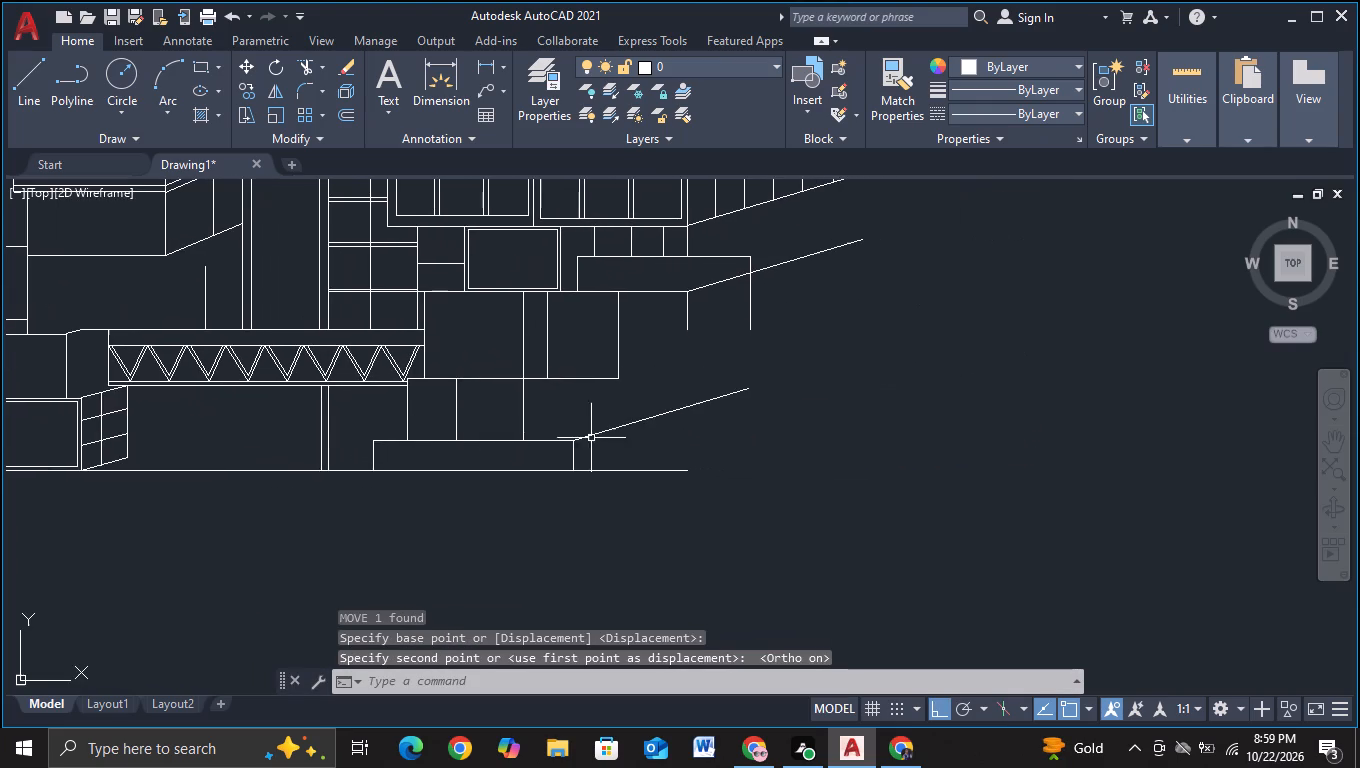
{"action": "left_click", "coordinate": [12, 108]}
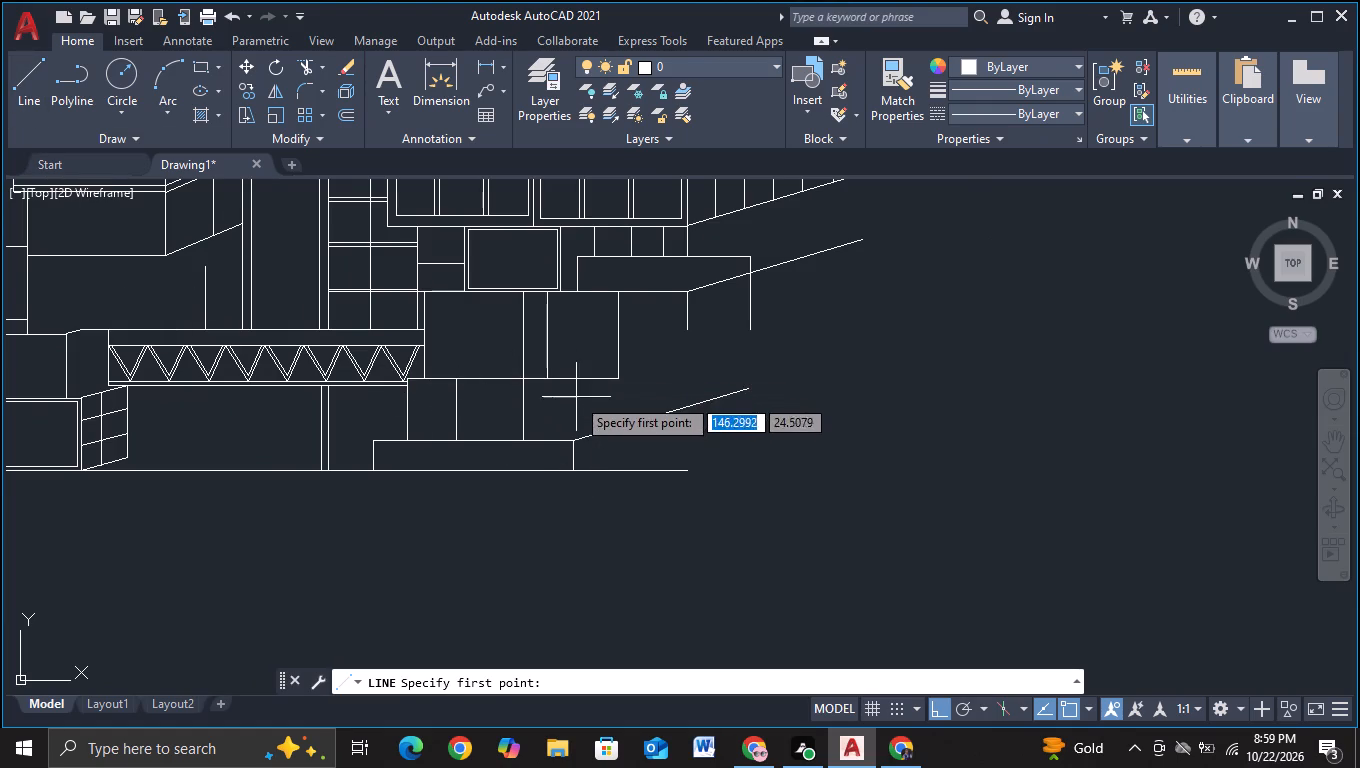
{"action": "left_click", "coordinate": [579, 436]}
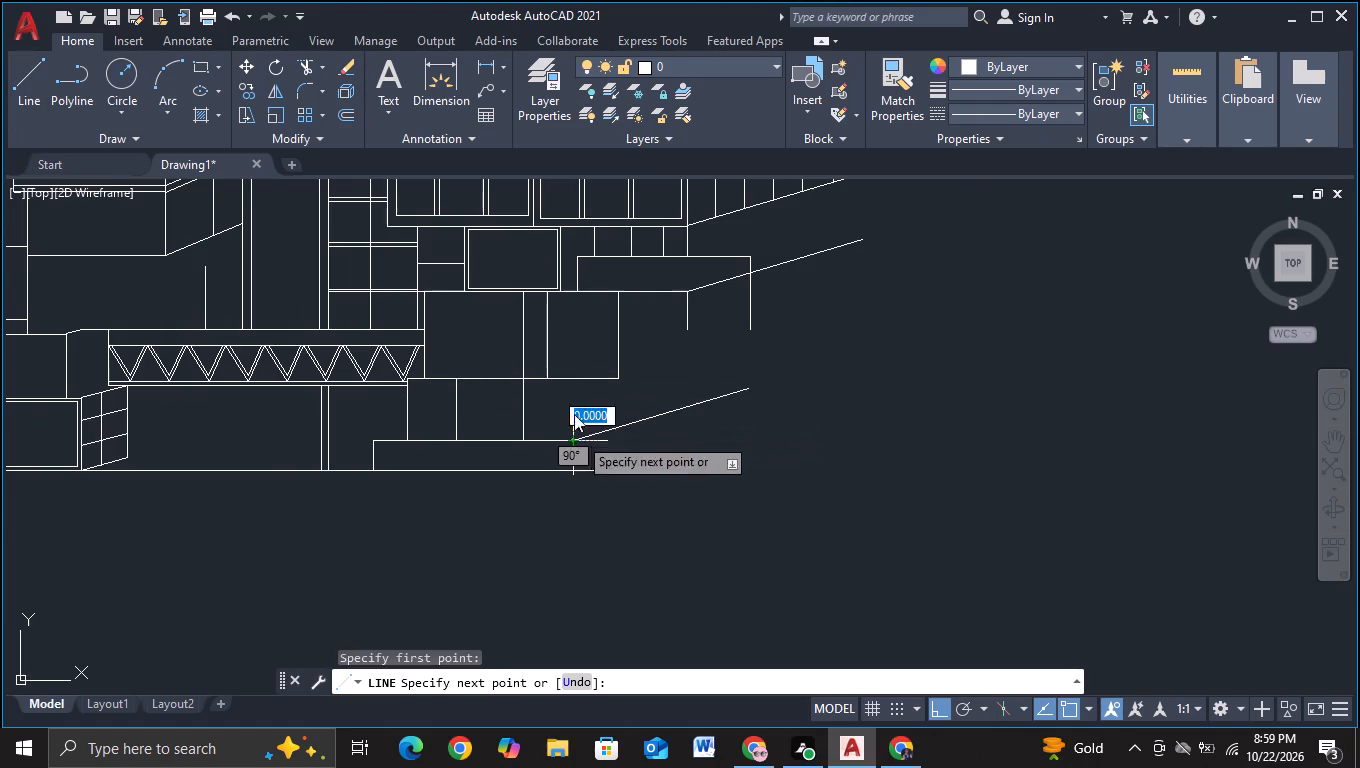
{"action": "left_click", "coordinate": [568, 330]}
{"action": "key", "text": "Escape"}
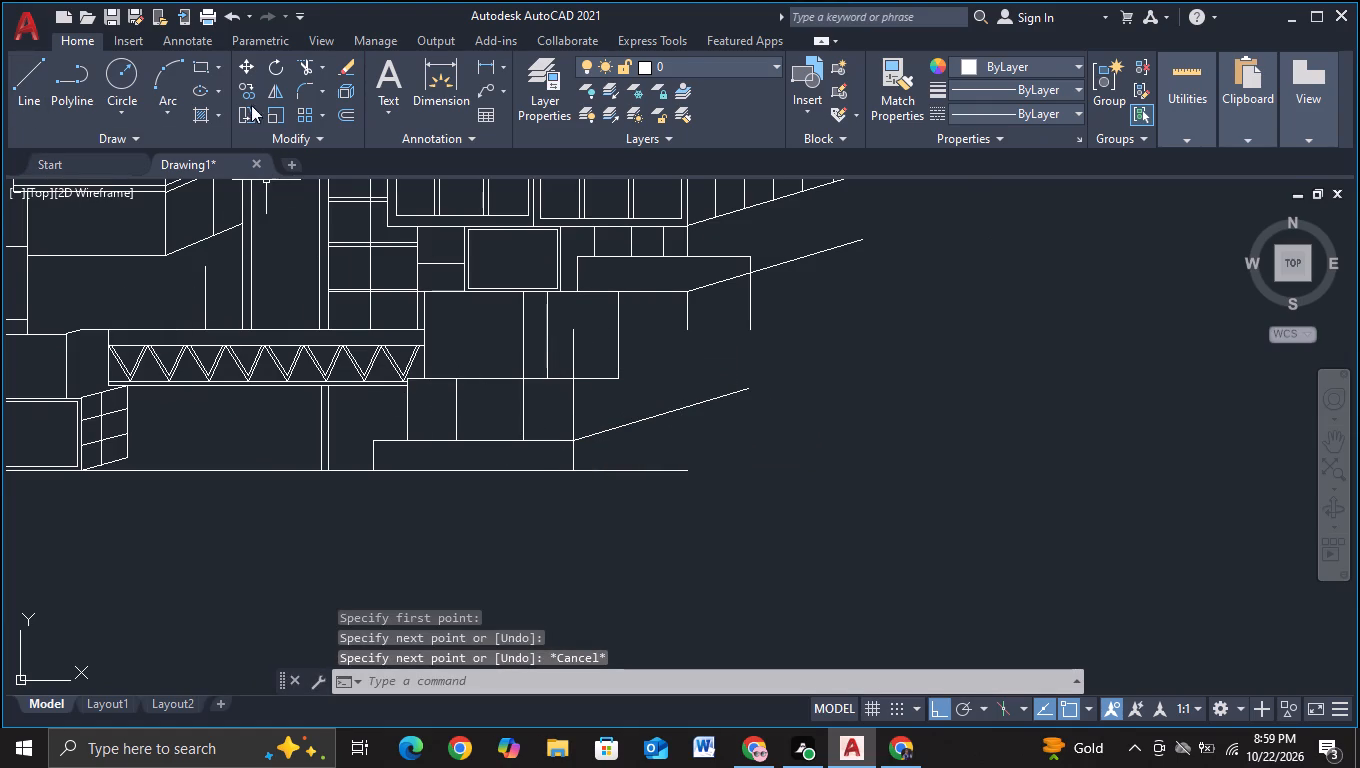
Trim the new vertical line's overshoot inside the middle block.
{"action": "left_click", "coordinate": [305, 62]}
{"action": "scroll", "coordinate": [585, 357], "scroll_direction": "up", "scroll_amount": 2}
{"action": "left_click_drag", "start_coordinate": [548, 366], "coordinate": [566, 360]}
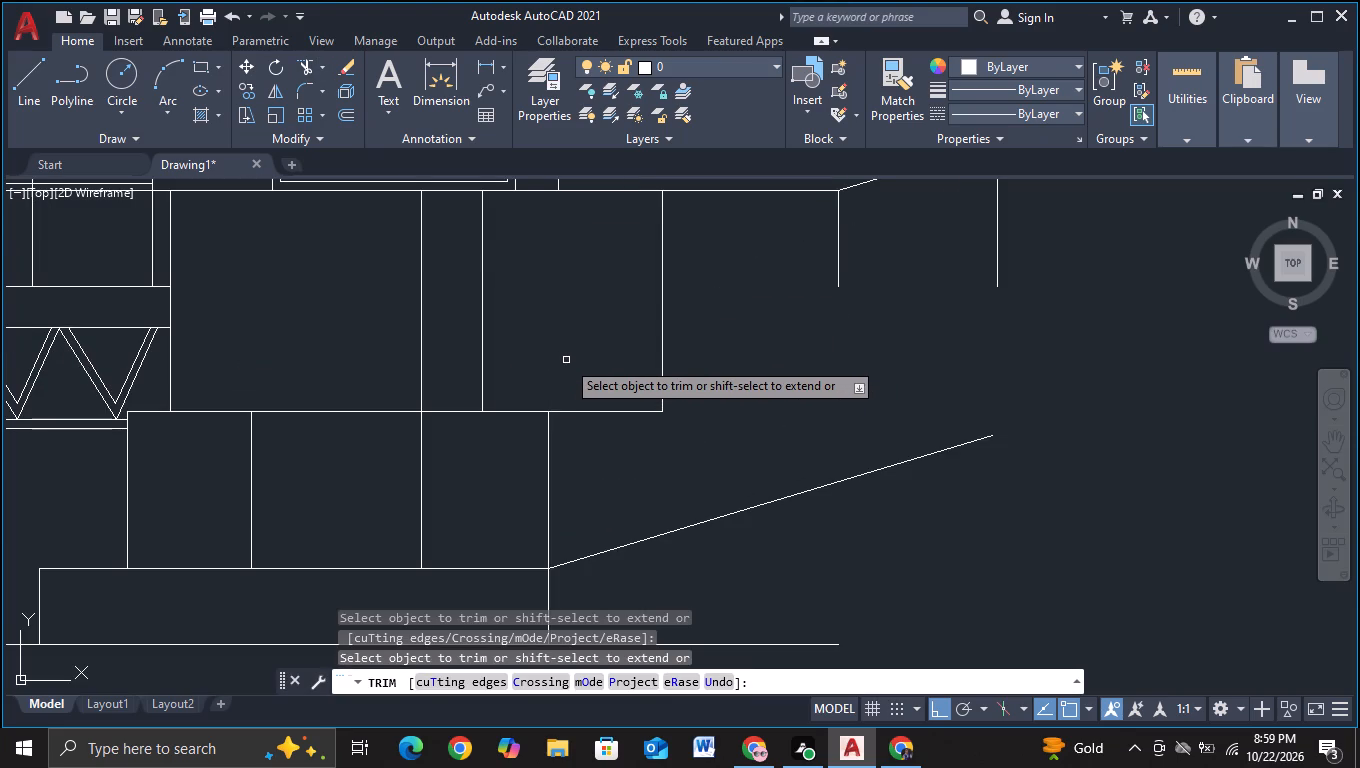
{"action": "key", "text": "Escape"}
Draw a line from the slatted side face's lower right corner straight down, then sloping back to the copied sloping line's upper end.
{"action": "scroll", "coordinate": [566, 360], "scroll_direction": "down", "scroll_amount": 3}
{"action": "middle_click_drag", "start_coordinate": [566, 360], "coordinate": [583, 334]}
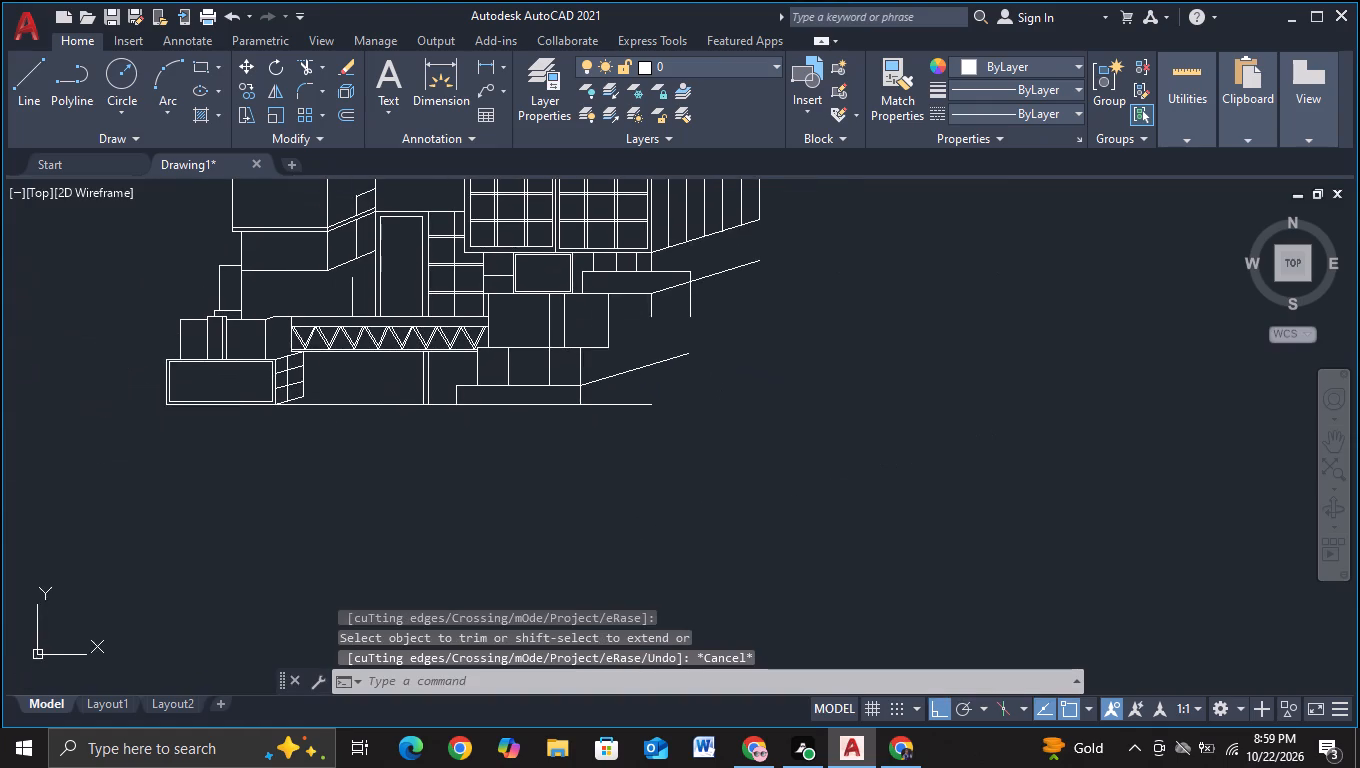
{"action": "middle_click_drag", "start_coordinate": [674, 461], "coordinate": [483, 485]}
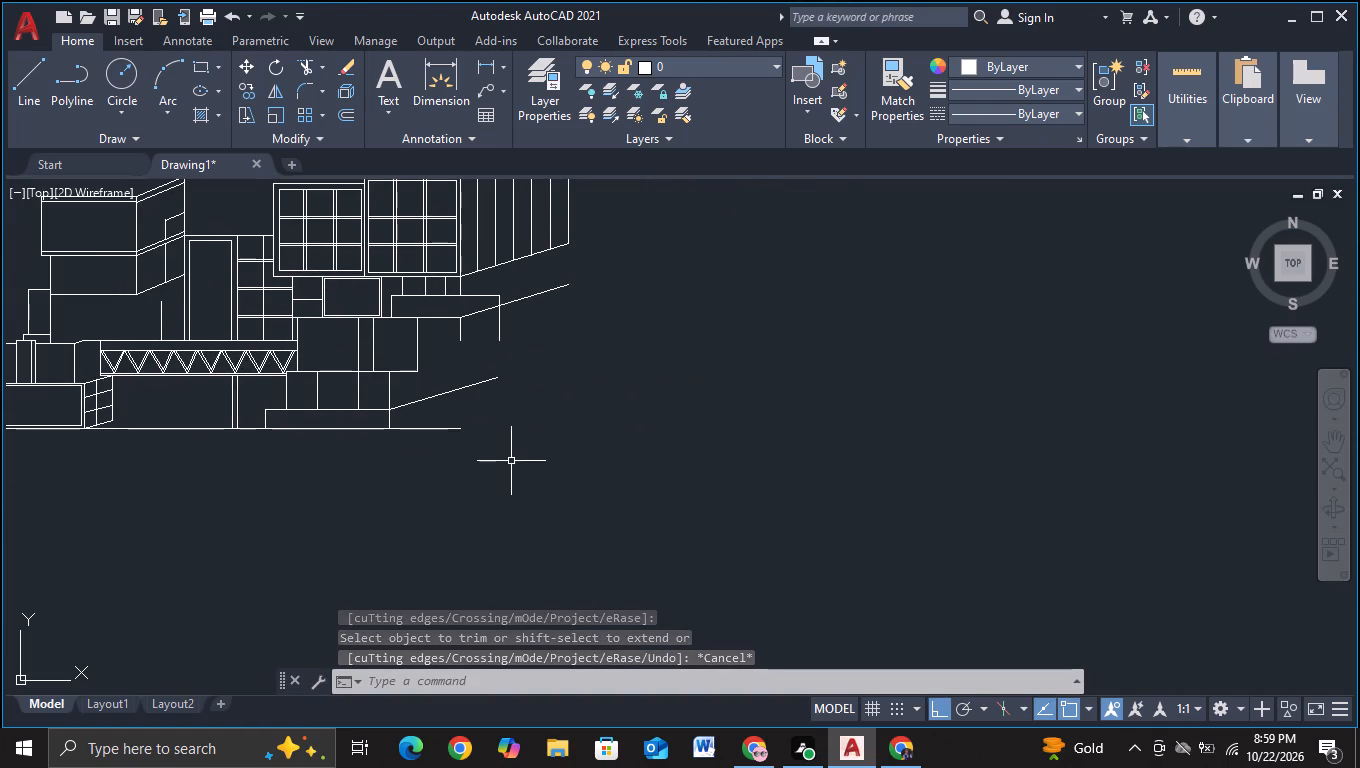
{"action": "scroll", "coordinate": [511, 461], "scroll_direction": "down", "scroll_amount": 1}
{"action": "middle_click_drag", "start_coordinate": [511, 476], "coordinate": [642, 457]}
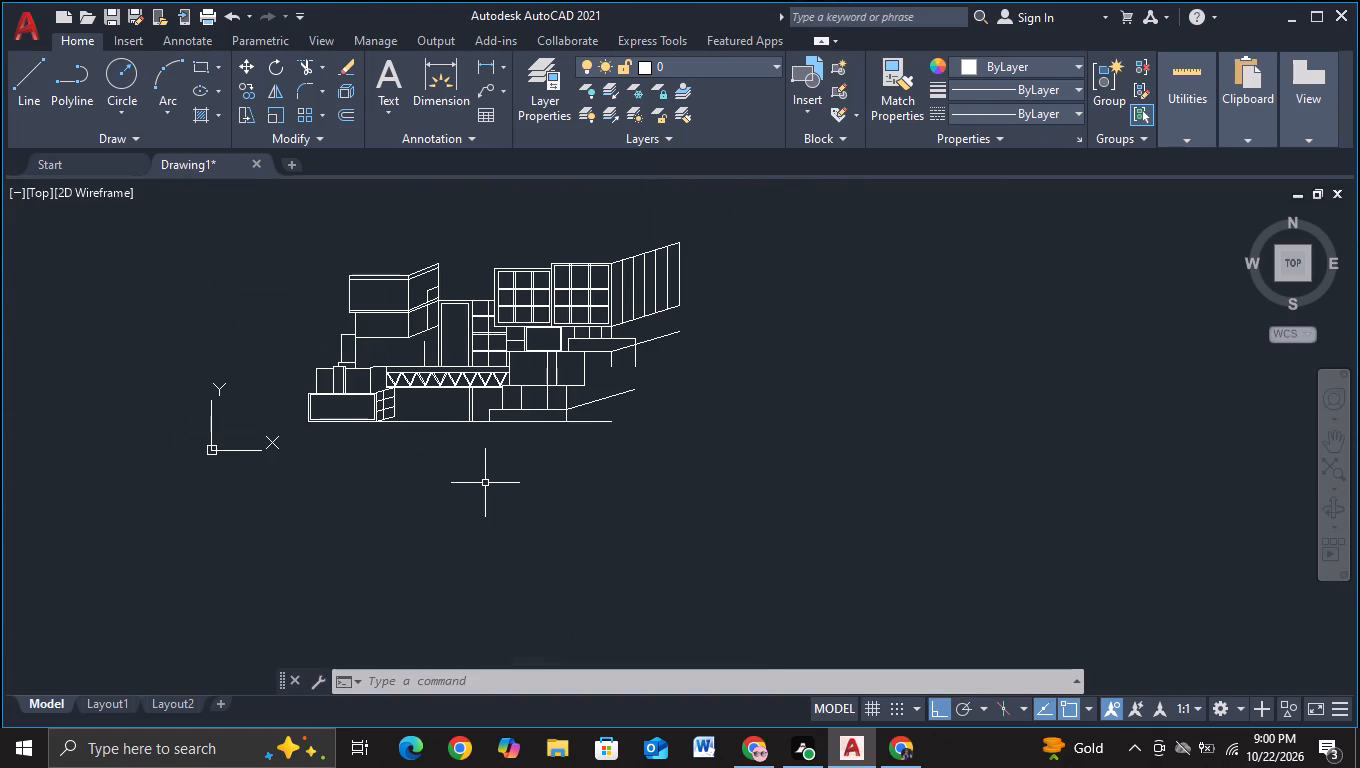
{"action": "left_click", "coordinate": [30, 111]}
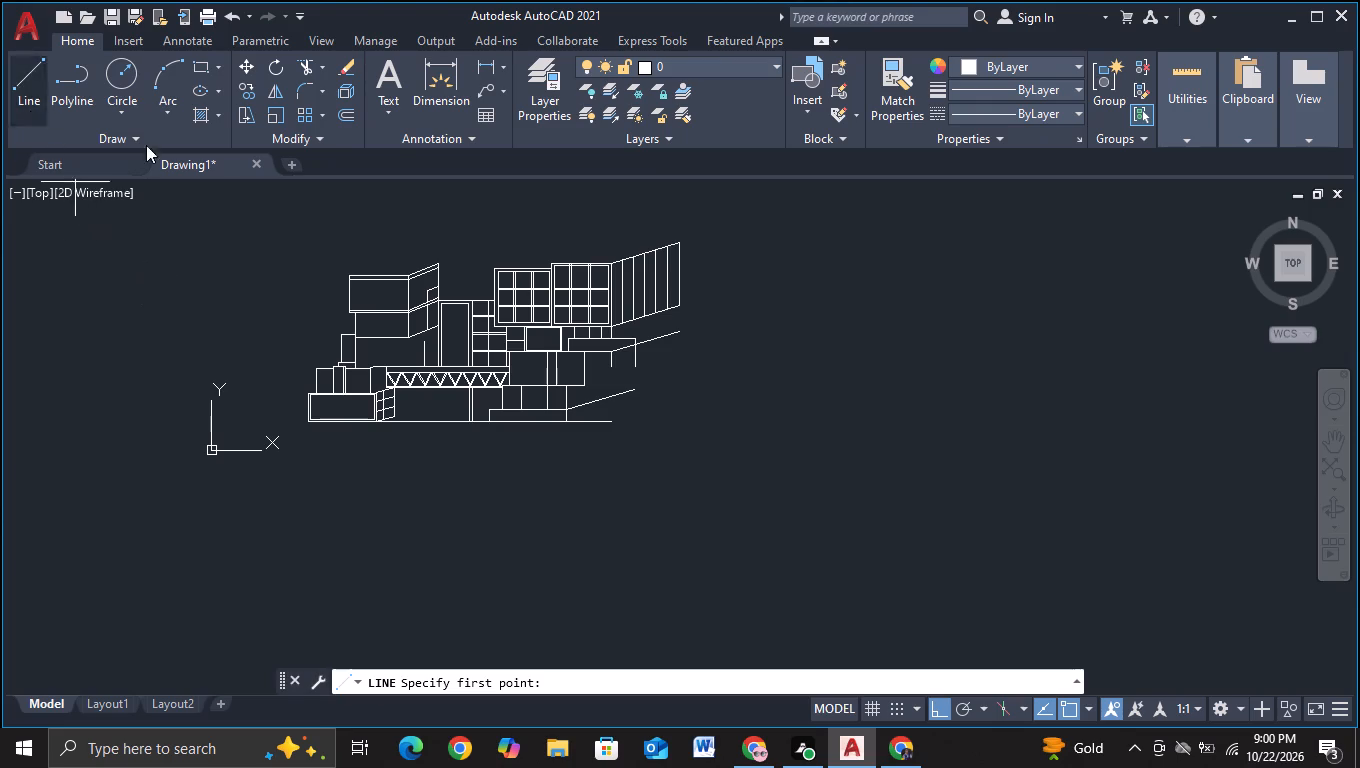
{"action": "left_click", "coordinate": [679, 306]}
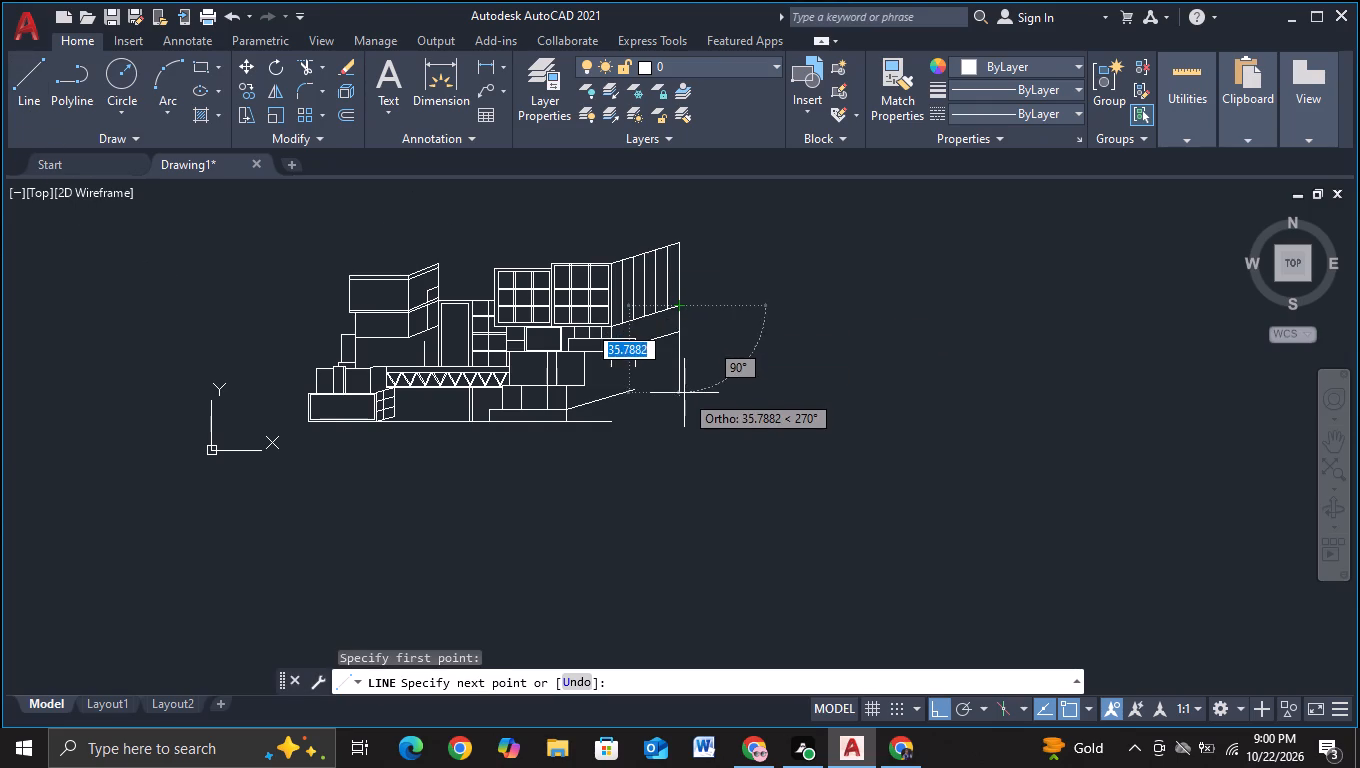
{"action": "scroll", "coordinate": [684, 393], "scroll_direction": "up", "scroll_amount": 2}
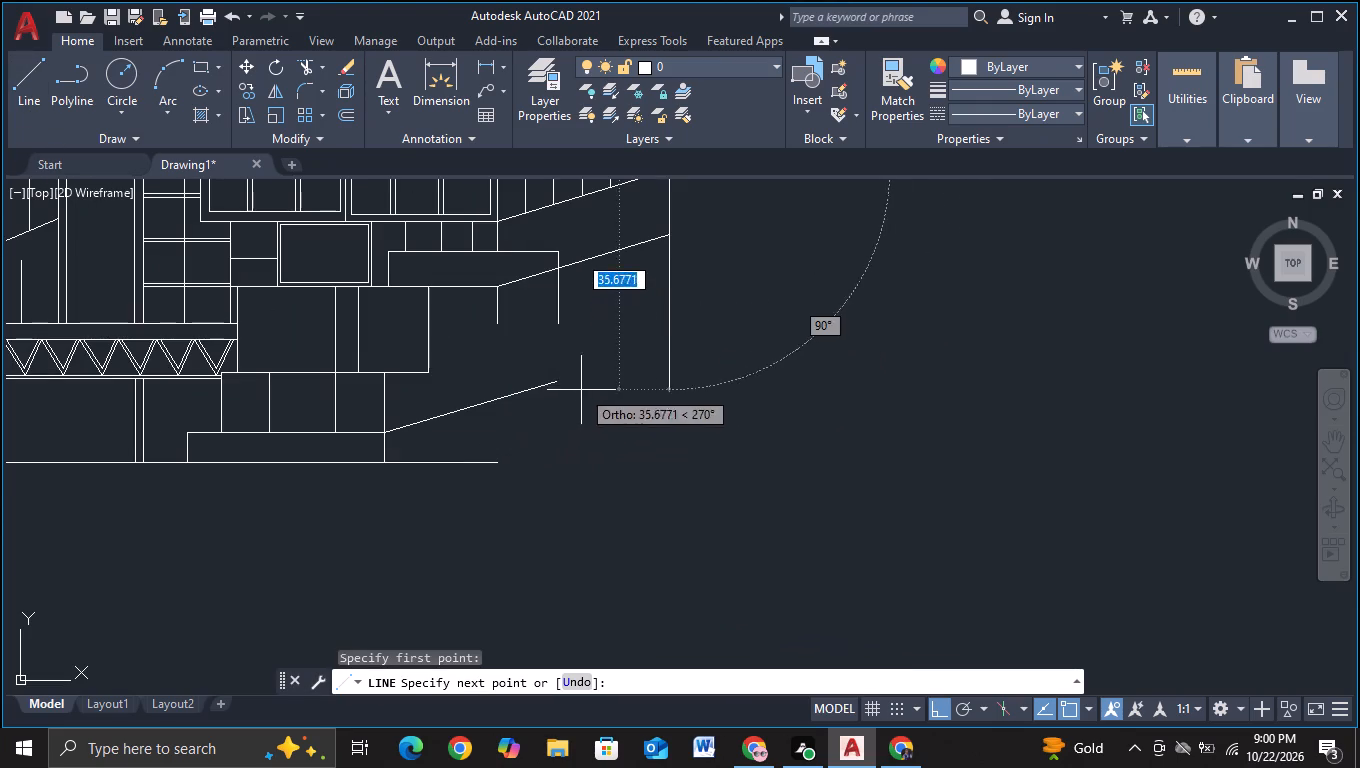
{"action": "left_click", "coordinate": [672, 346]}
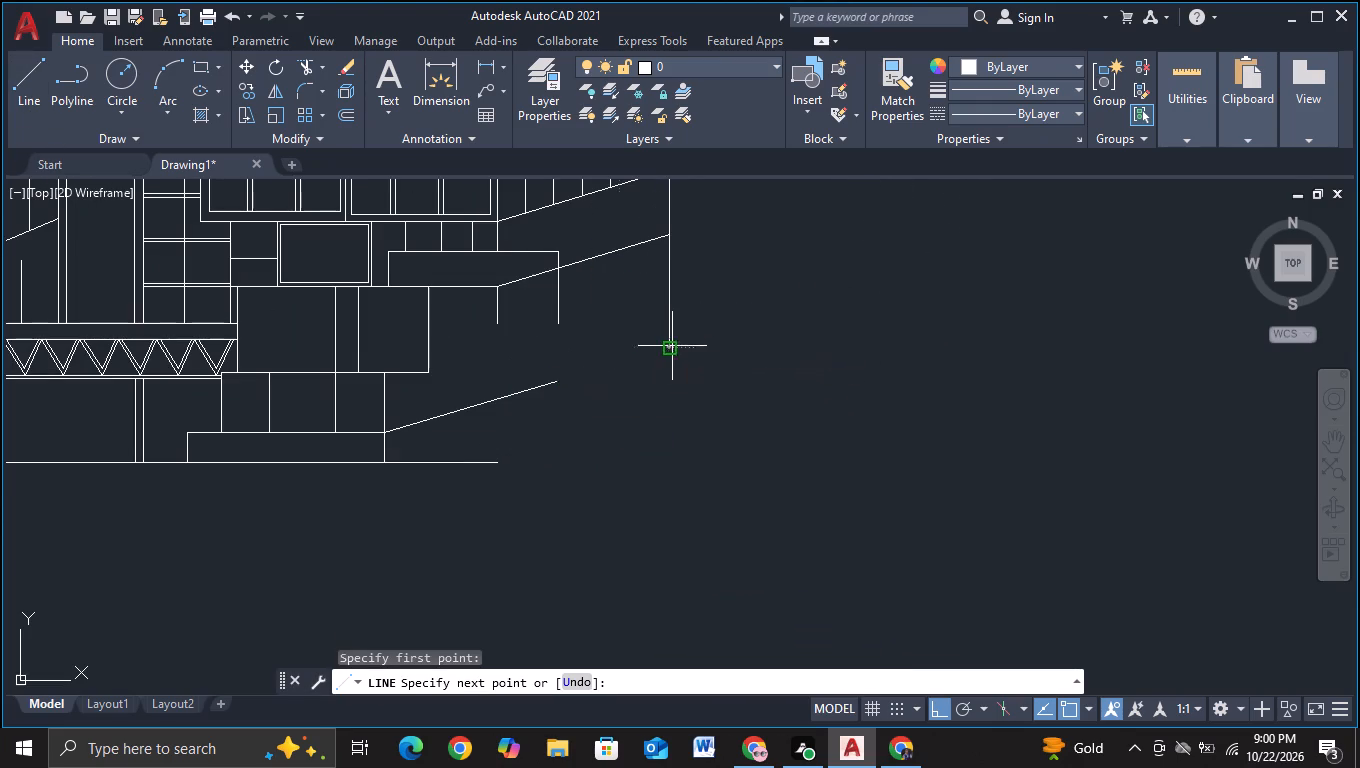
{"action": "left_click", "coordinate": [544, 374]}
{"action": "key", "text": "Escape"}
{"action": "scroll", "coordinate": [635, 410], "scroll_direction": "down", "scroll_amount": 2}
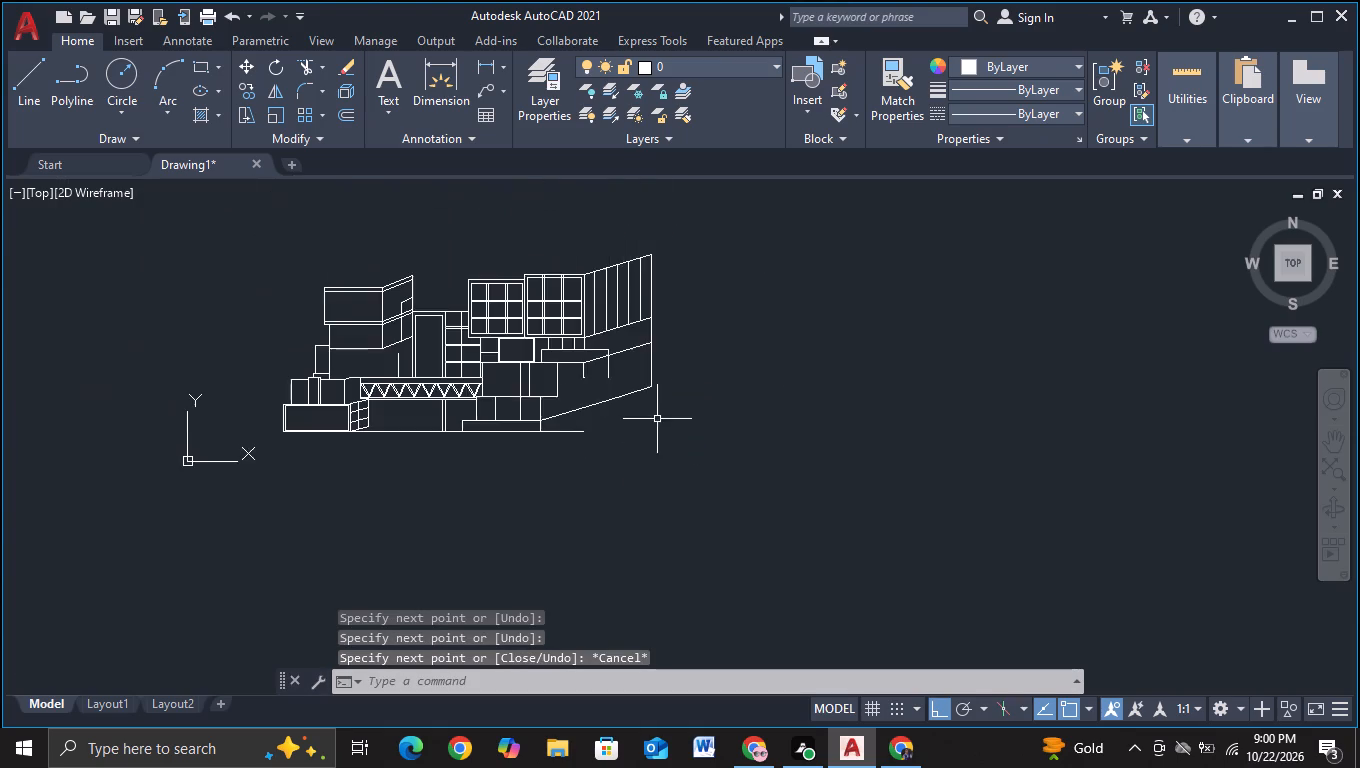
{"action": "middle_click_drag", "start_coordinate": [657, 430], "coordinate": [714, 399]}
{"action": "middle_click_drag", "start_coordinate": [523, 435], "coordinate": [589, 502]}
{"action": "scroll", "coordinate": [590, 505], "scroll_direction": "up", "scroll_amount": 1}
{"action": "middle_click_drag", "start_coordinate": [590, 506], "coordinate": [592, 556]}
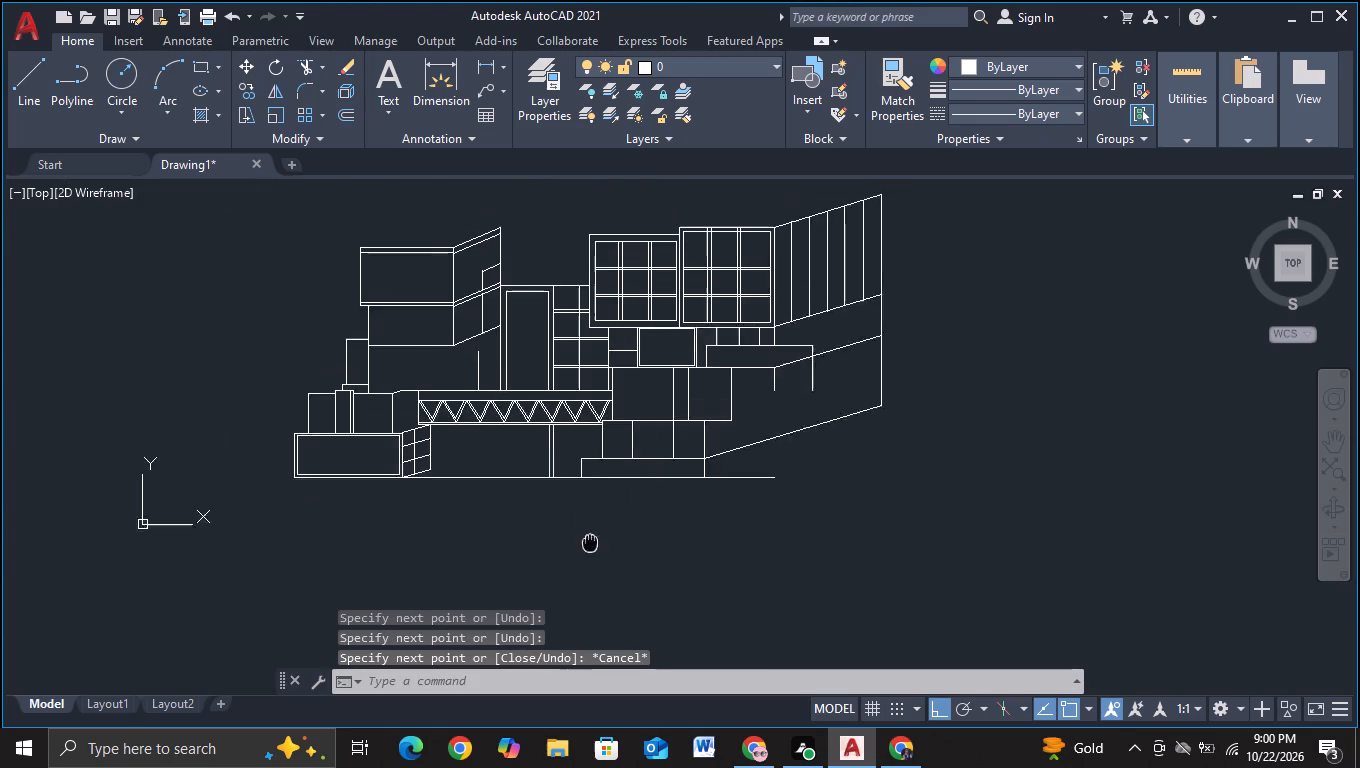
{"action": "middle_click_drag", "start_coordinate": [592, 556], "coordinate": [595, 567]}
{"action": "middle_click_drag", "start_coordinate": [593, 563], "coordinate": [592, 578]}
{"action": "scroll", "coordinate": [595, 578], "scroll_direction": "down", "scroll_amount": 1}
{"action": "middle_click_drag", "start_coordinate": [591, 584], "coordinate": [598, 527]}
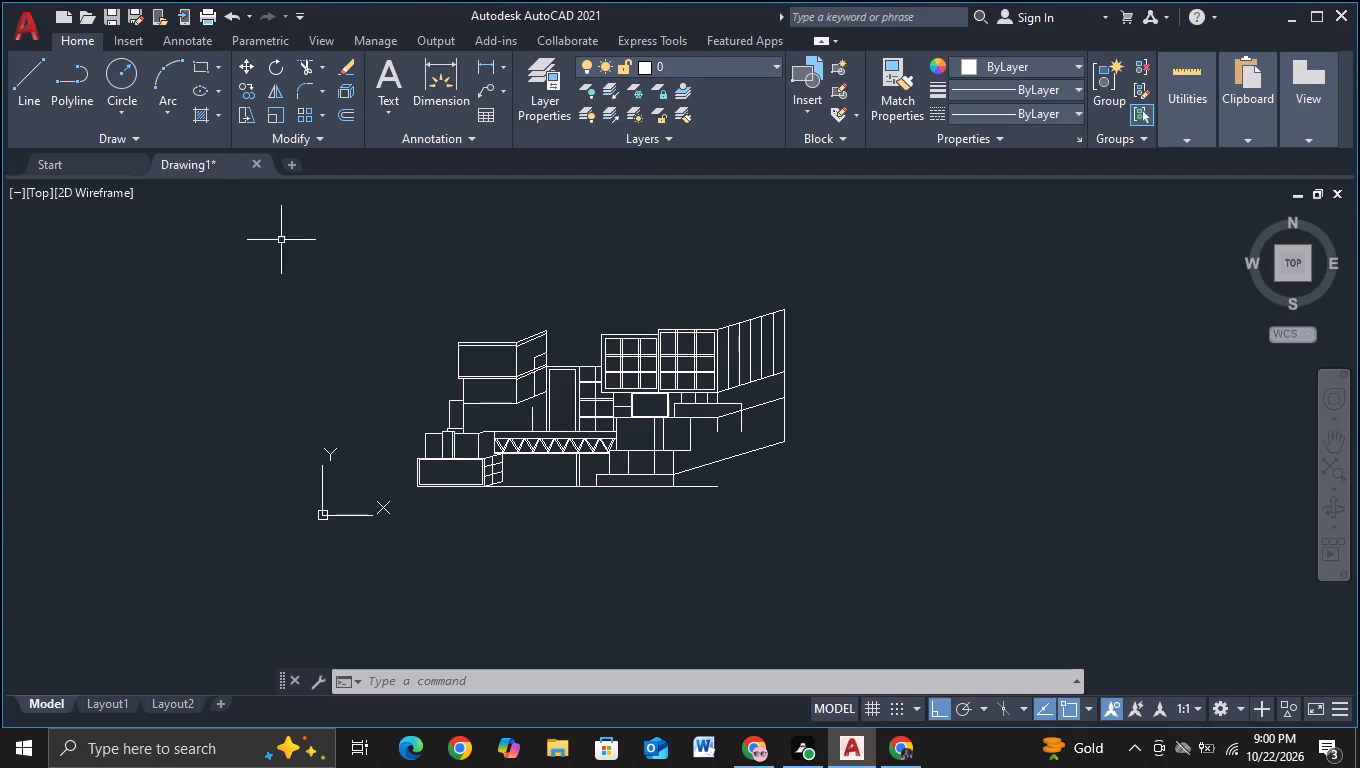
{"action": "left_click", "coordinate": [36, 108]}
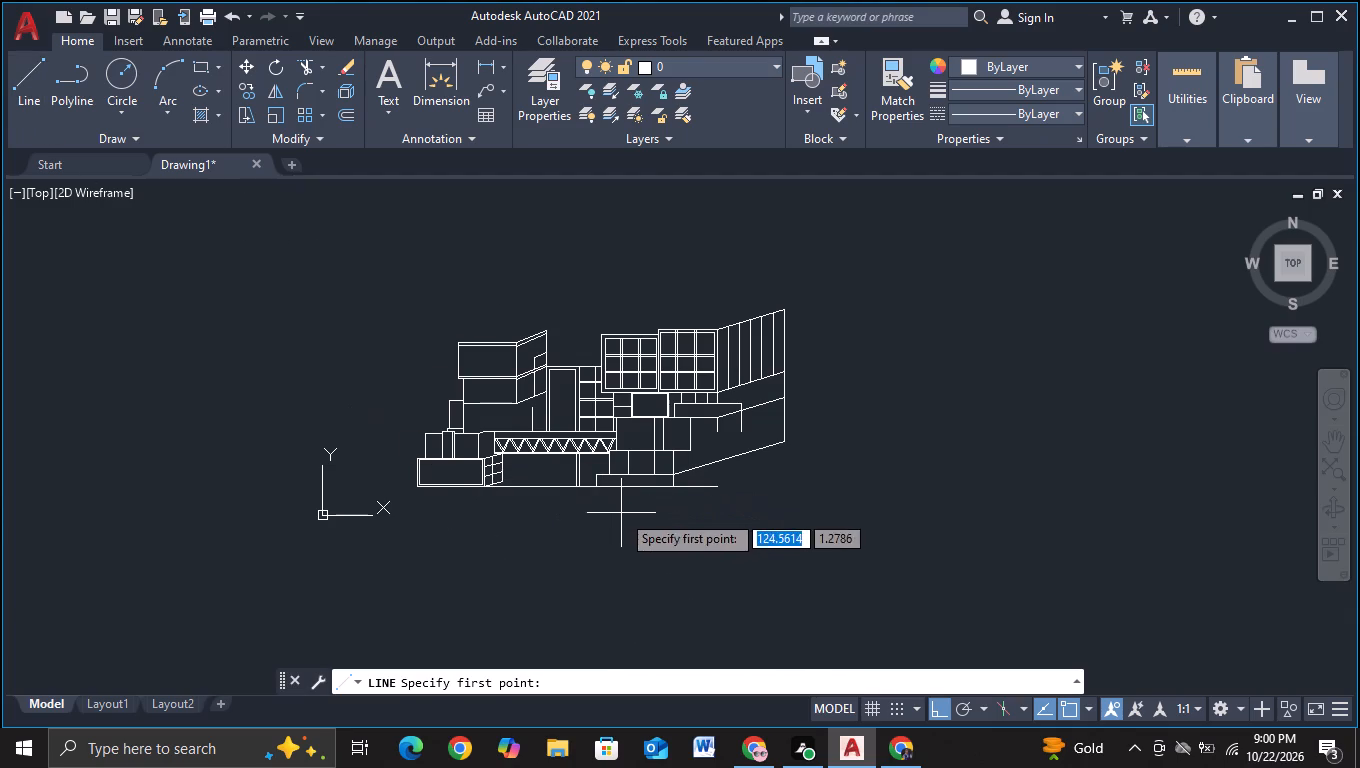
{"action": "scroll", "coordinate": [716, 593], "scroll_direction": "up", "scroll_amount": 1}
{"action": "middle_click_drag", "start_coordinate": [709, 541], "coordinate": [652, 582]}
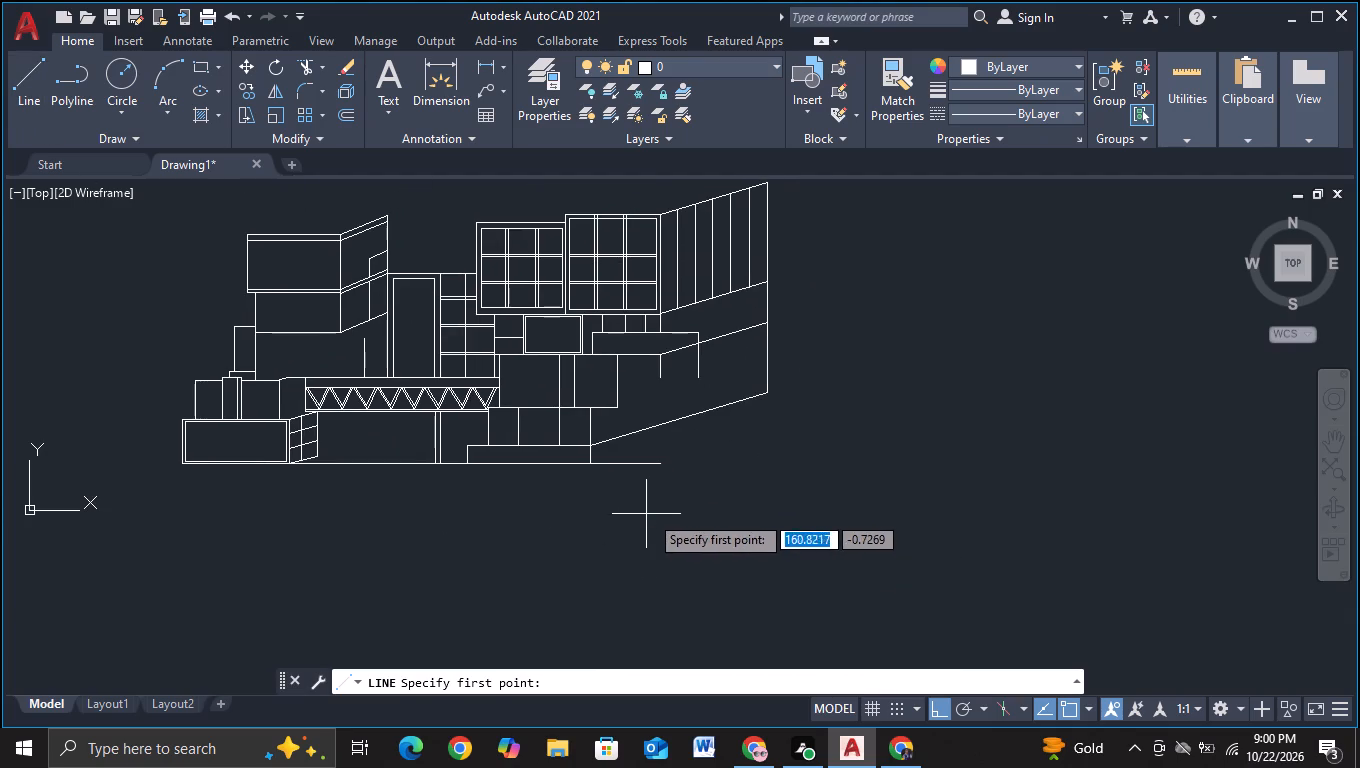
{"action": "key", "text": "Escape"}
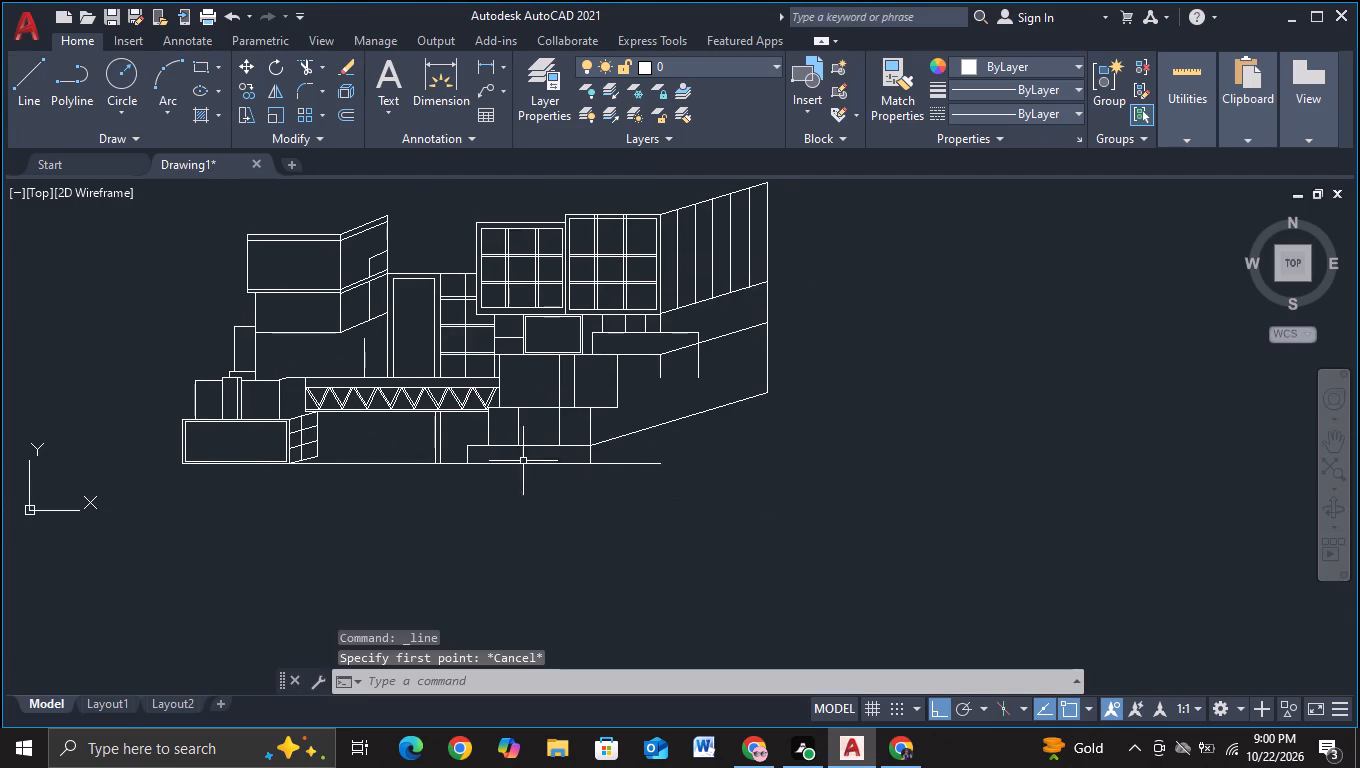
Trim the ground line's overshoot beyond the base block's right edge.
{"action": "left_click", "coordinate": [306, 64]}
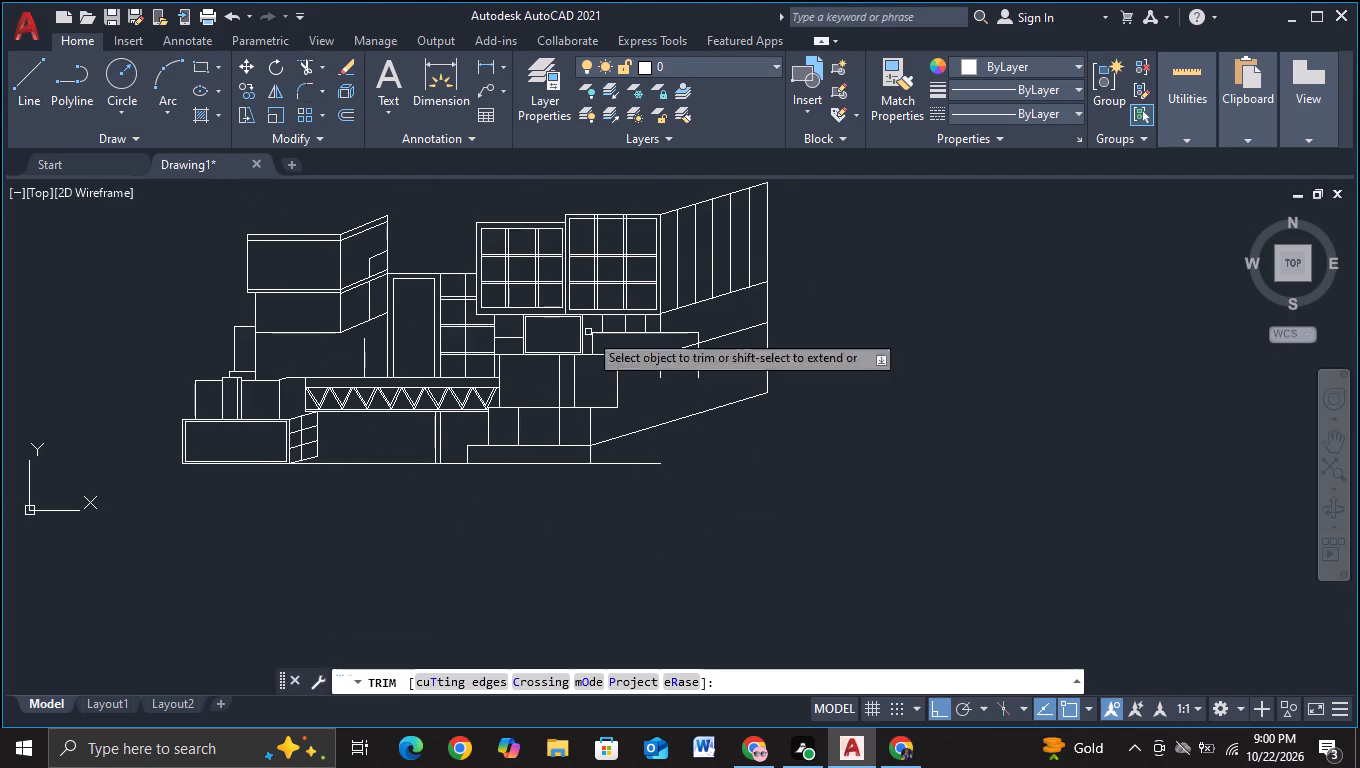
{"action": "left_click", "coordinate": [631, 465]}
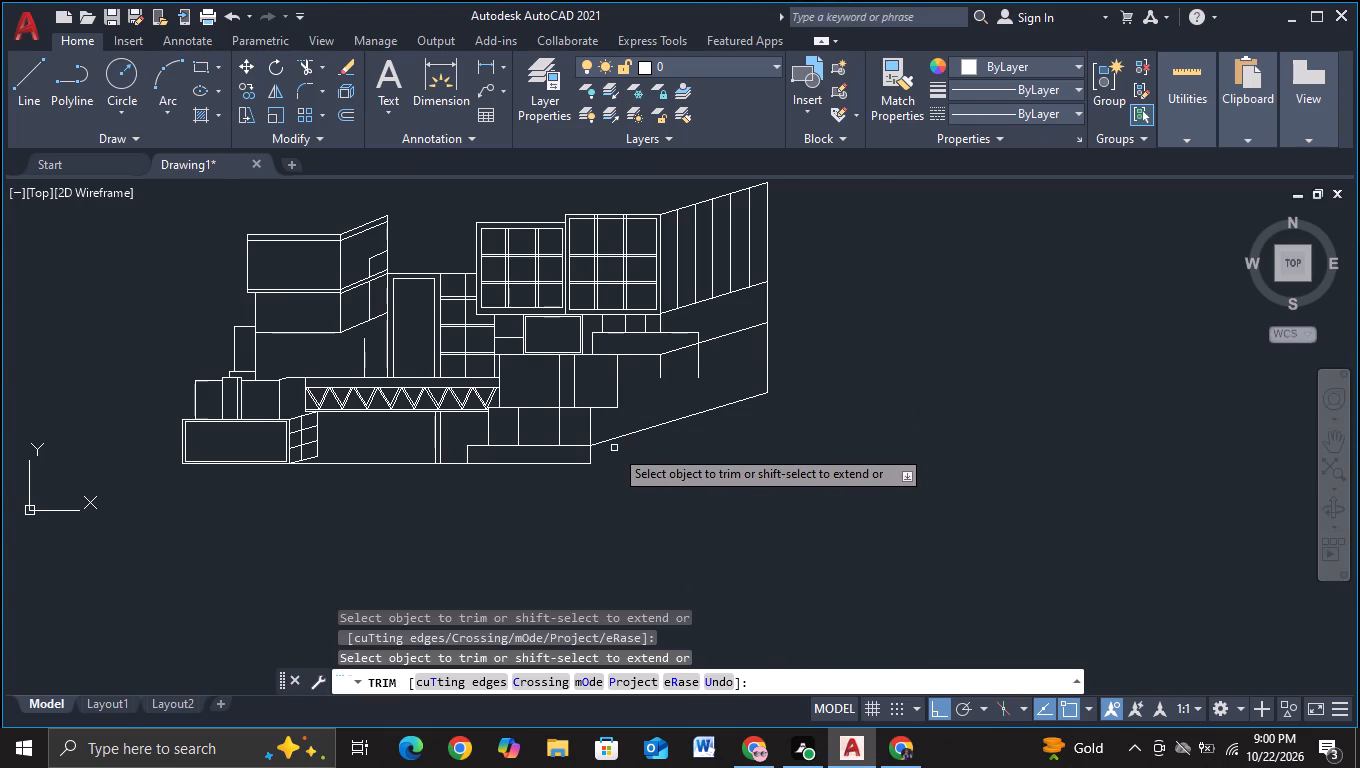
{"action": "key", "text": "Escape"}
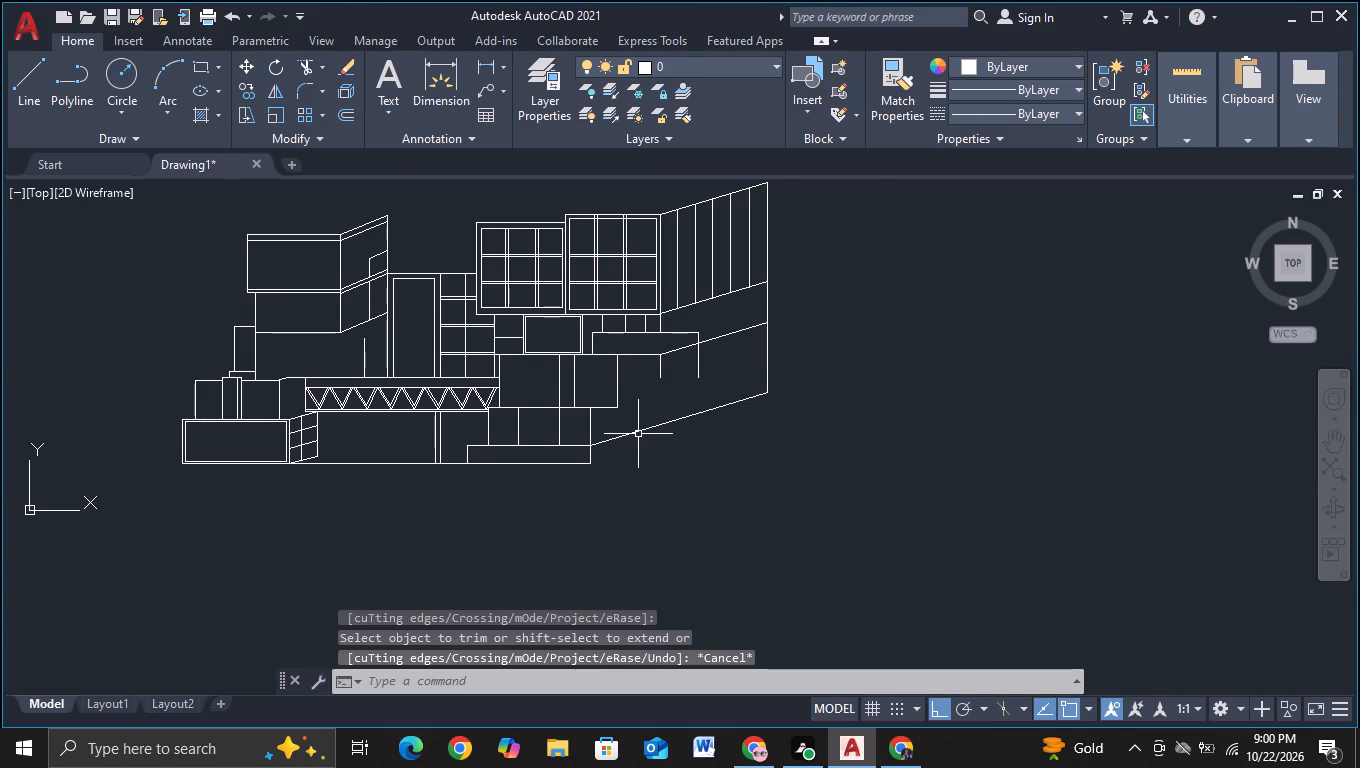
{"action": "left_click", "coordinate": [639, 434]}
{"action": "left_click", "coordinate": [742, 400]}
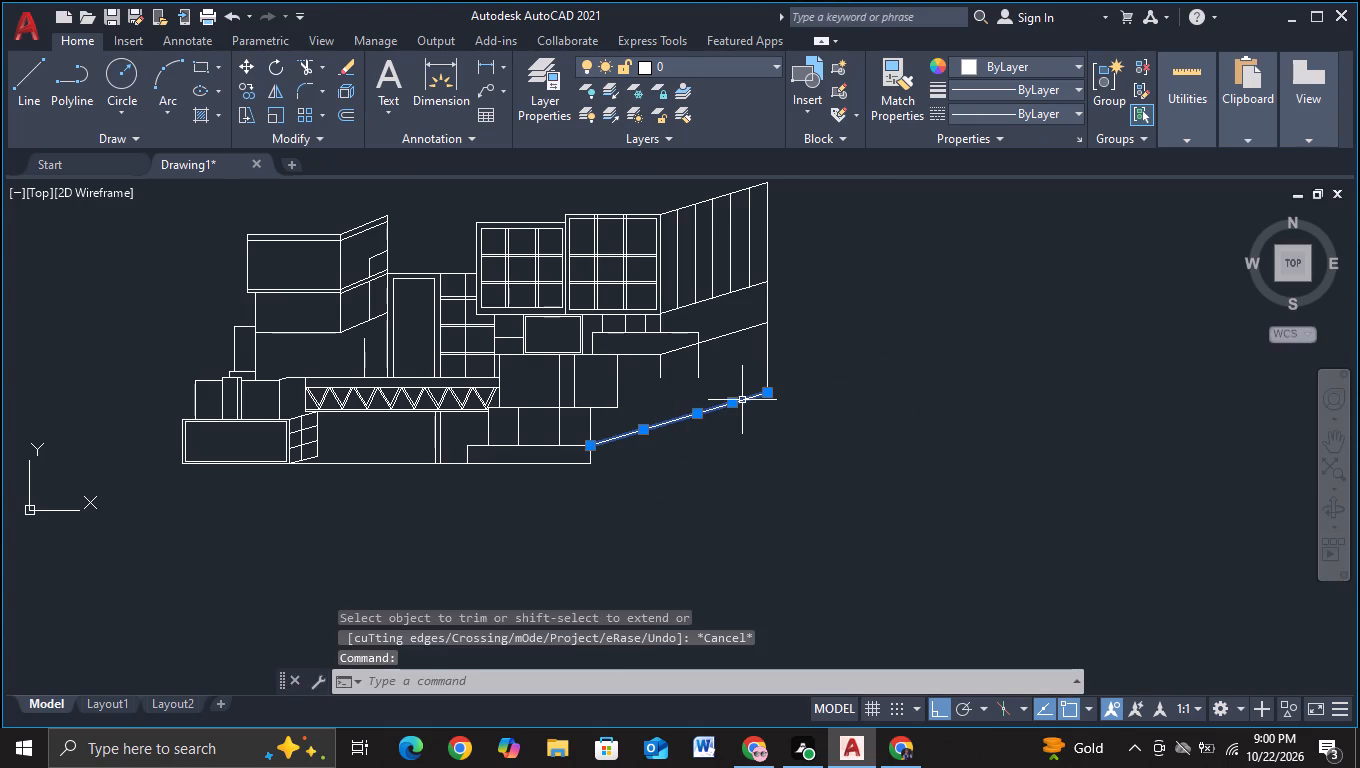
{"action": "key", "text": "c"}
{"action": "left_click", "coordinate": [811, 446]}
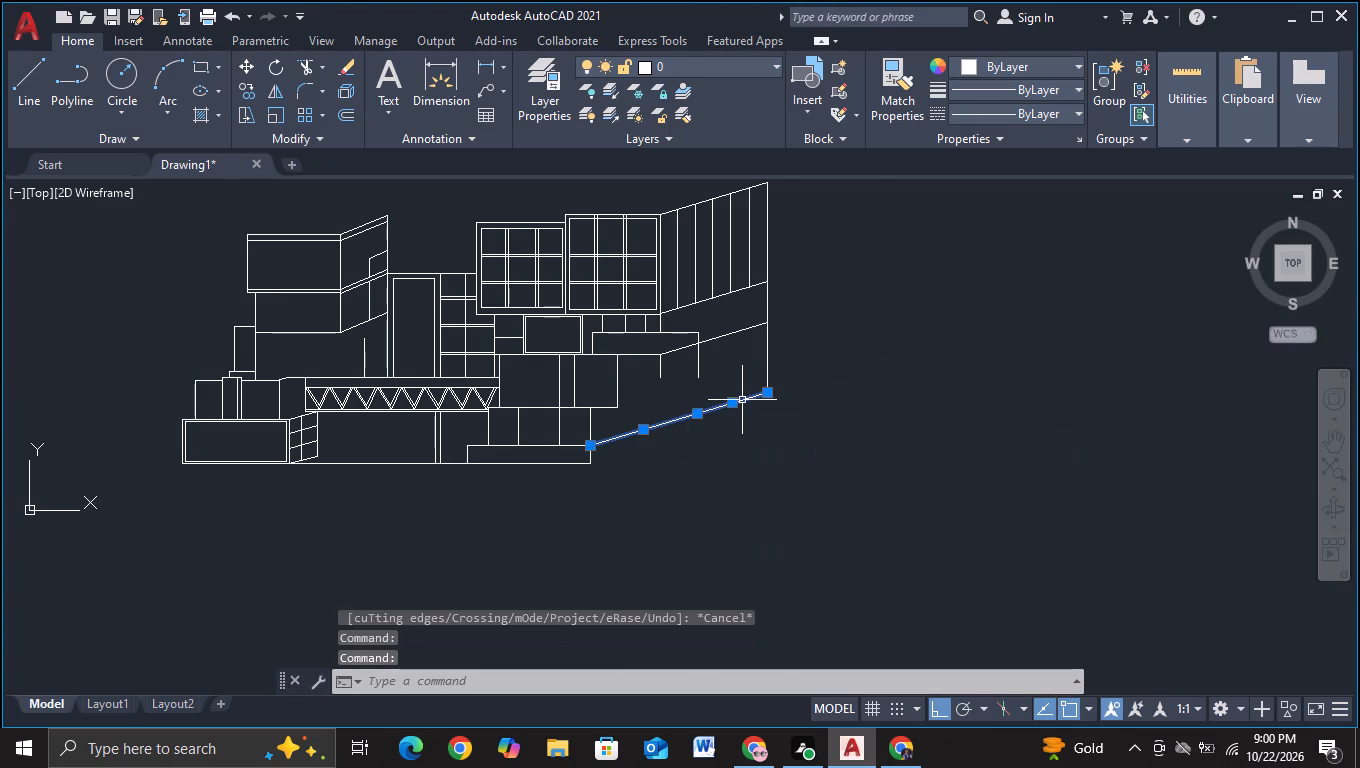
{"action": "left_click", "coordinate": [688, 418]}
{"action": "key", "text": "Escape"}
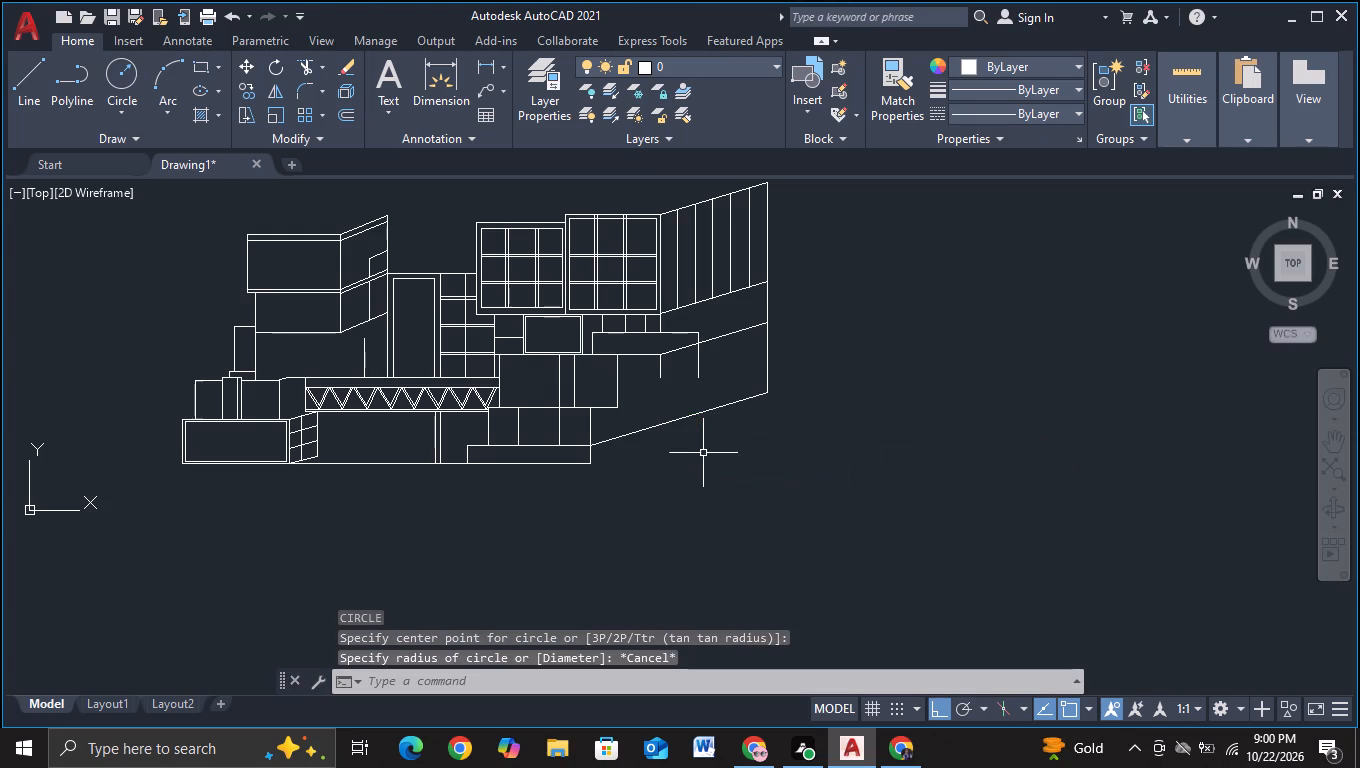
Copy the two lowest sloping line segments straight down about 4.8 units to the base block's lower right corner.
{"action": "left_click", "coordinate": [656, 427]}
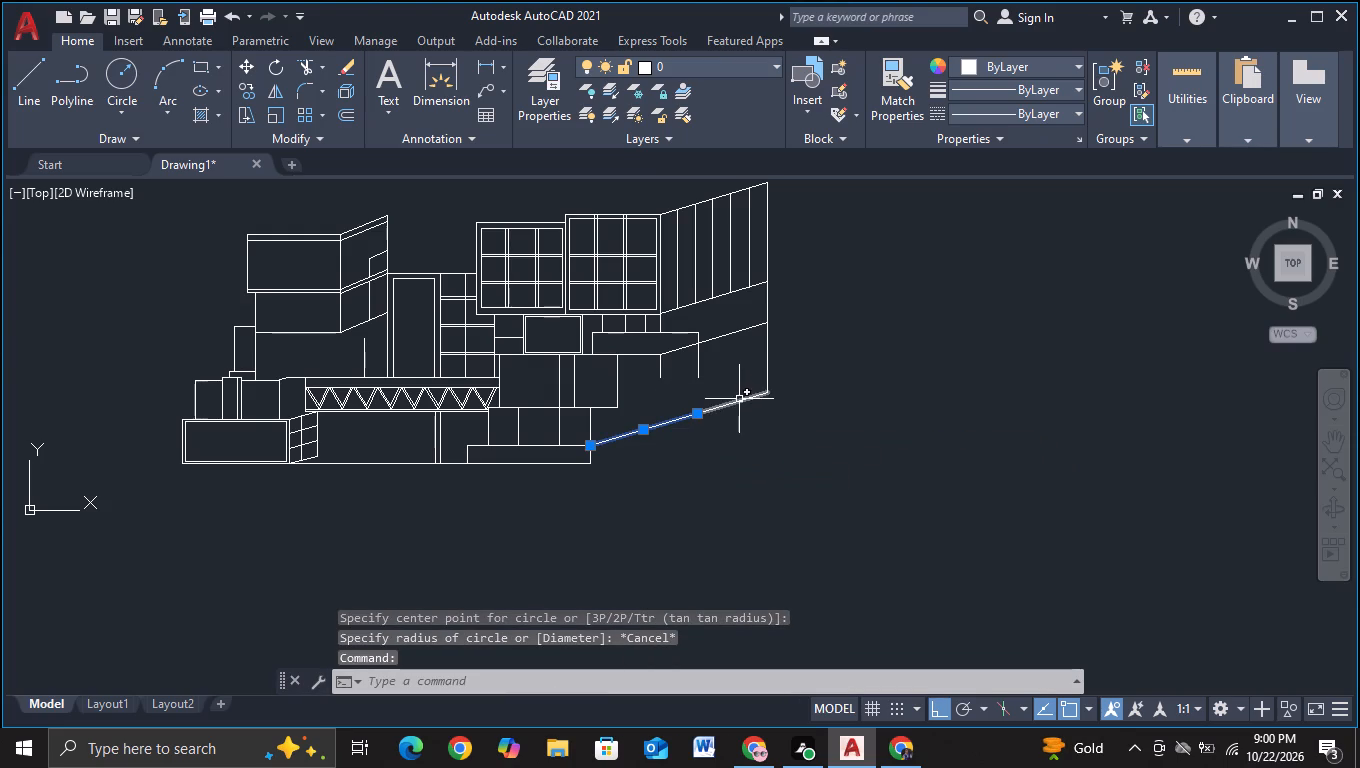
{"action": "left_click", "coordinate": [739, 401]}
{"action": "key", "text": "c"}
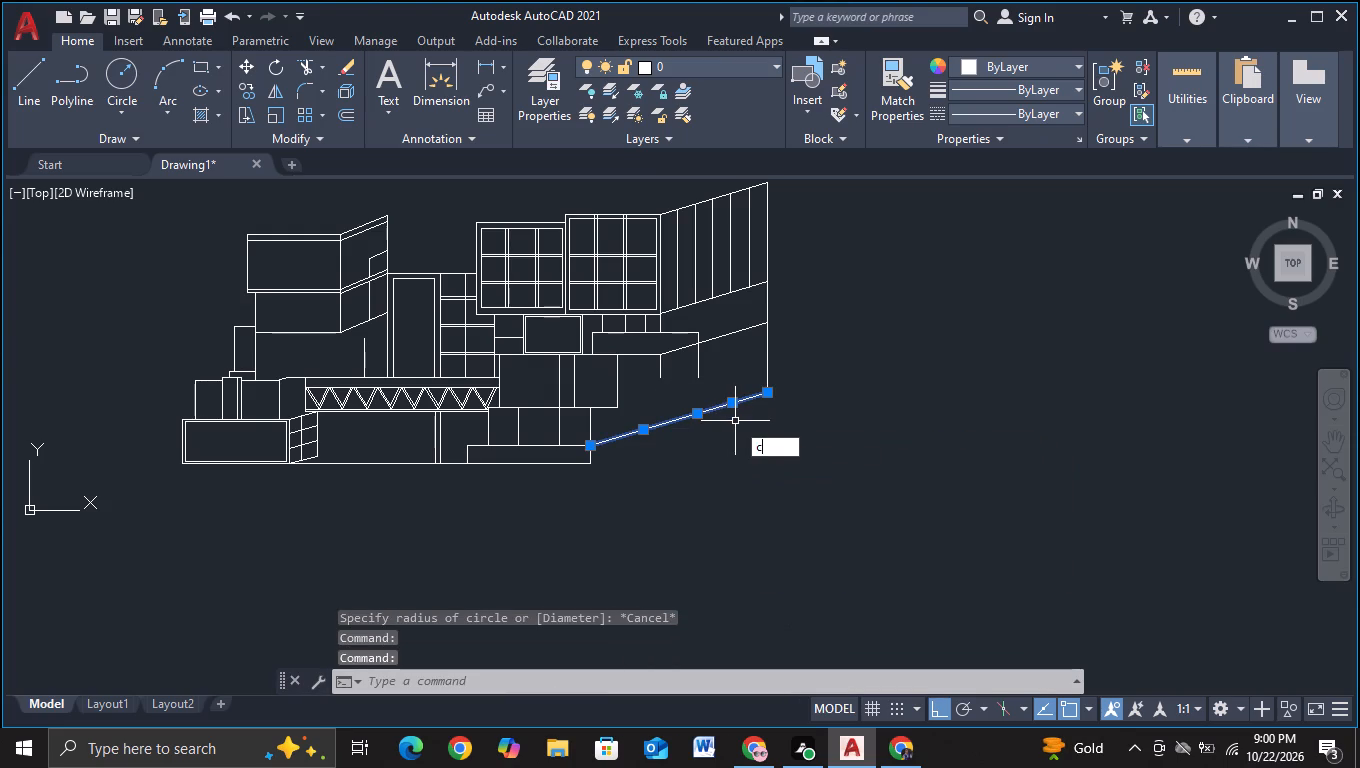
{"action": "left_click", "coordinate": [773, 478]}
{"action": "left_click", "coordinate": [695, 414]}
{"action": "scroll", "coordinate": [708, 437], "scroll_direction": "up", "scroll_amount": 2}
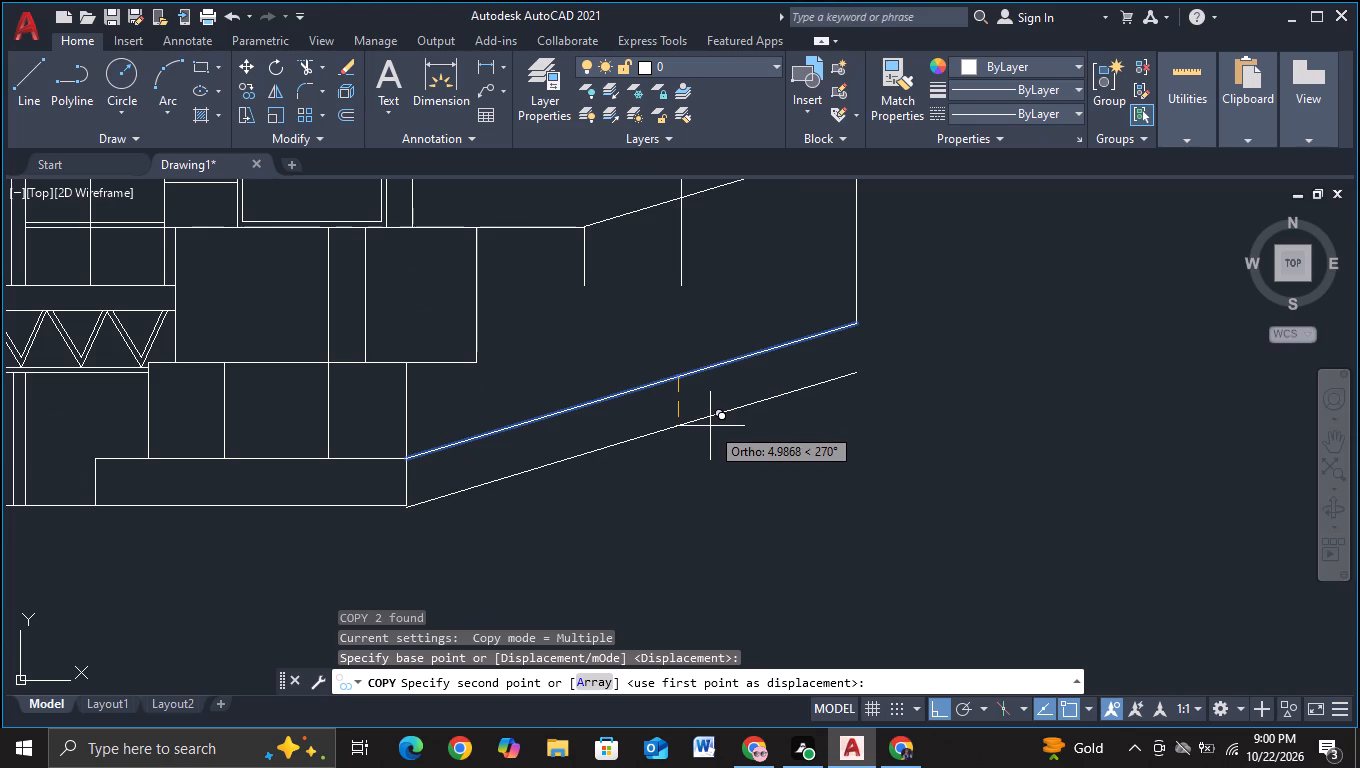
{"action": "left_click", "coordinate": [710, 424]}
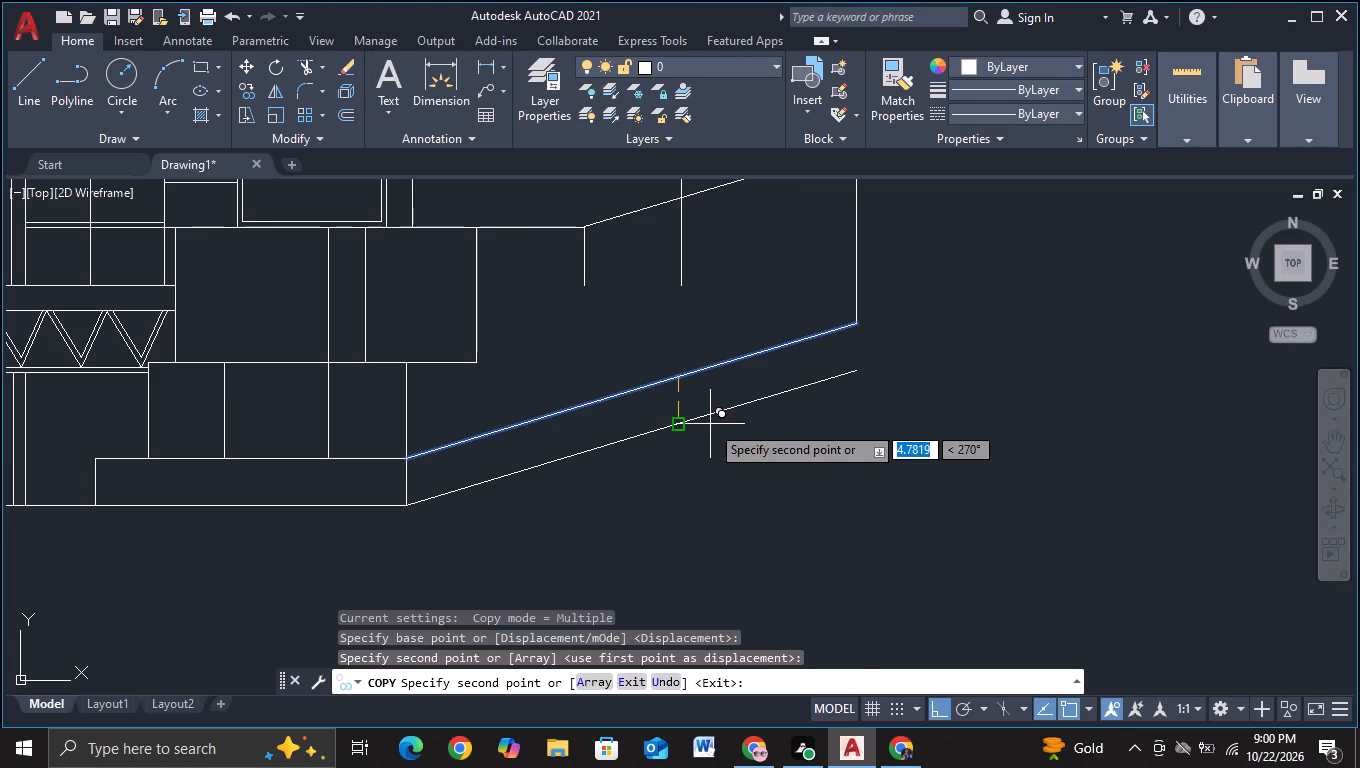
{"action": "key", "text": "Escape"}
Draw a vertical line about 4.8 units long joining the outer ends of the two lowest parallel sloping lines.
{"action": "scroll", "coordinate": [836, 431], "scroll_direction": "down", "scroll_amount": 3}
{"action": "middle_click_drag", "start_coordinate": [859, 462], "coordinate": [727, 461]}
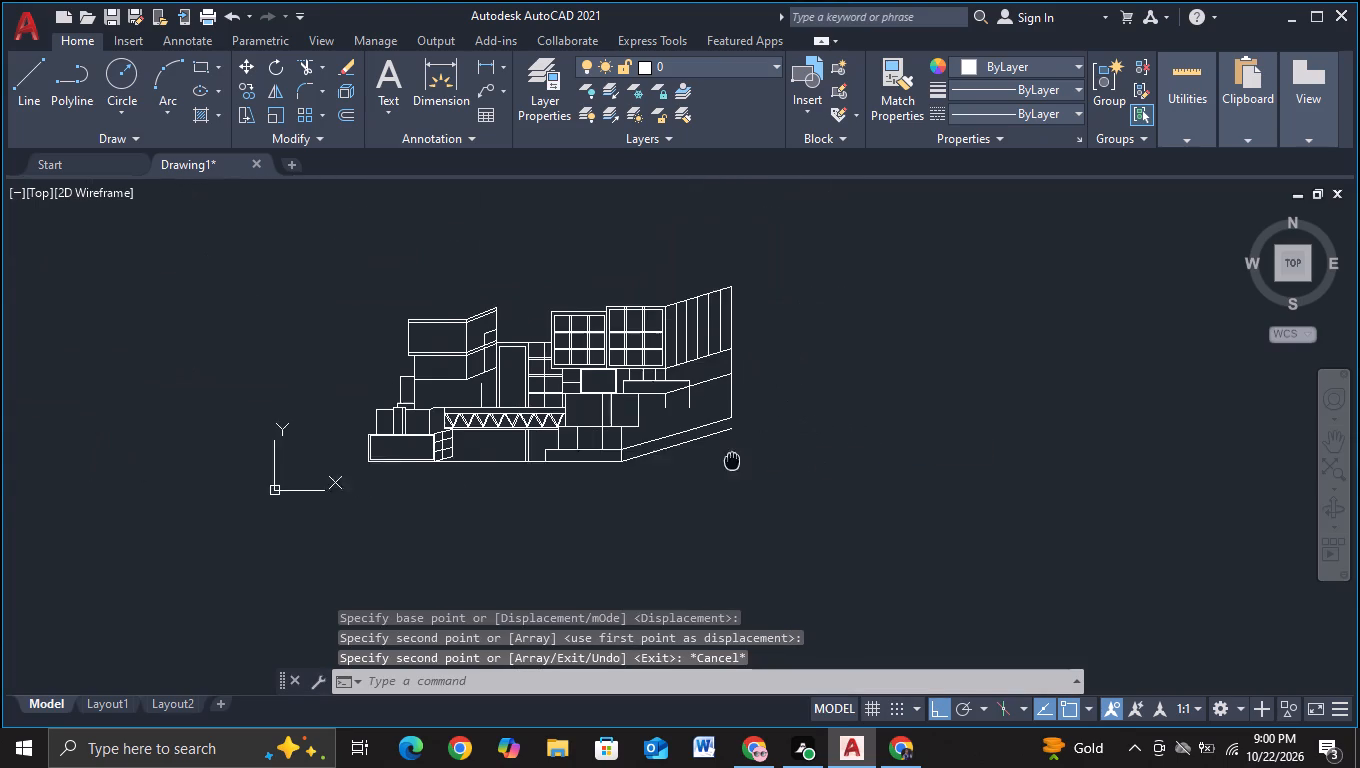
{"action": "middle_click_drag", "start_coordinate": [727, 461], "coordinate": [724, 461]}
{"action": "scroll", "coordinate": [718, 450], "scroll_direction": "up", "scroll_amount": 1}
{"action": "left_click", "coordinate": [38, 89]}
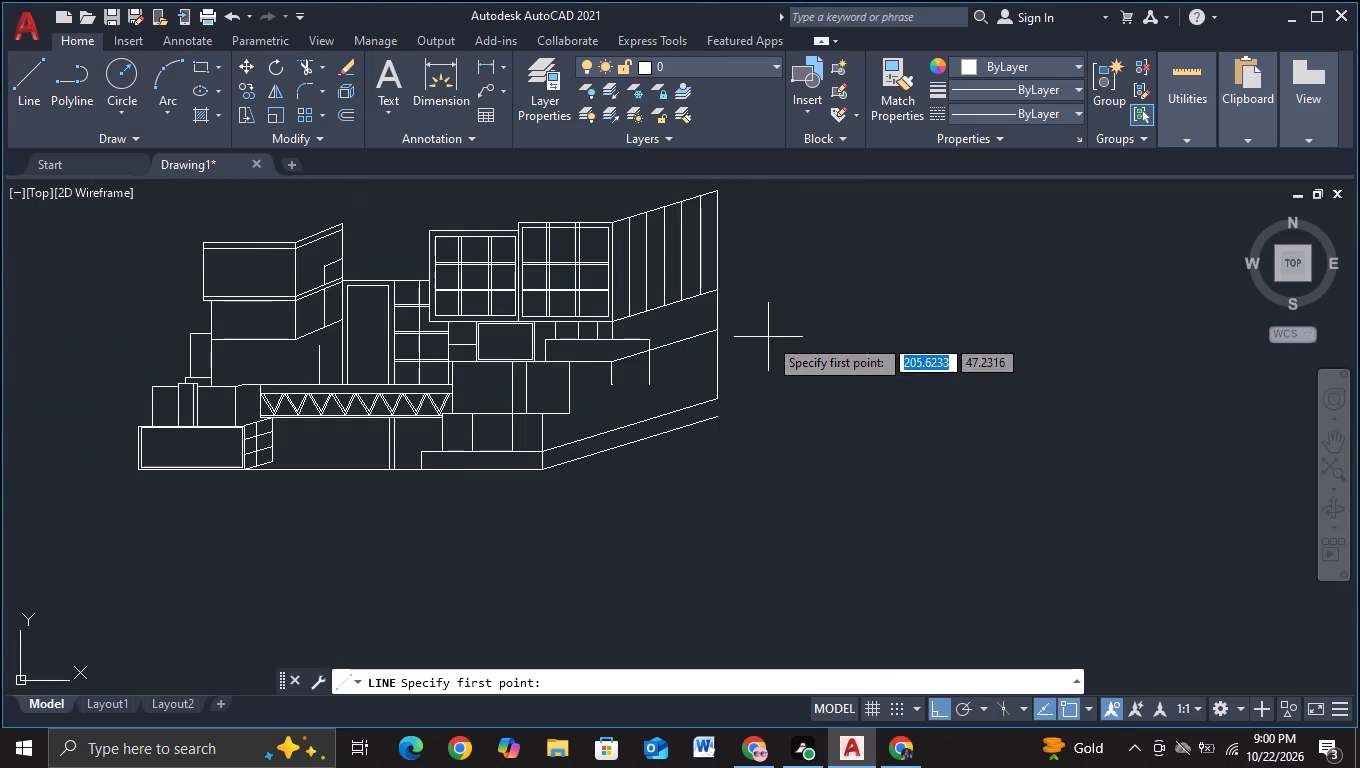
{"action": "left_click", "coordinate": [722, 393]}
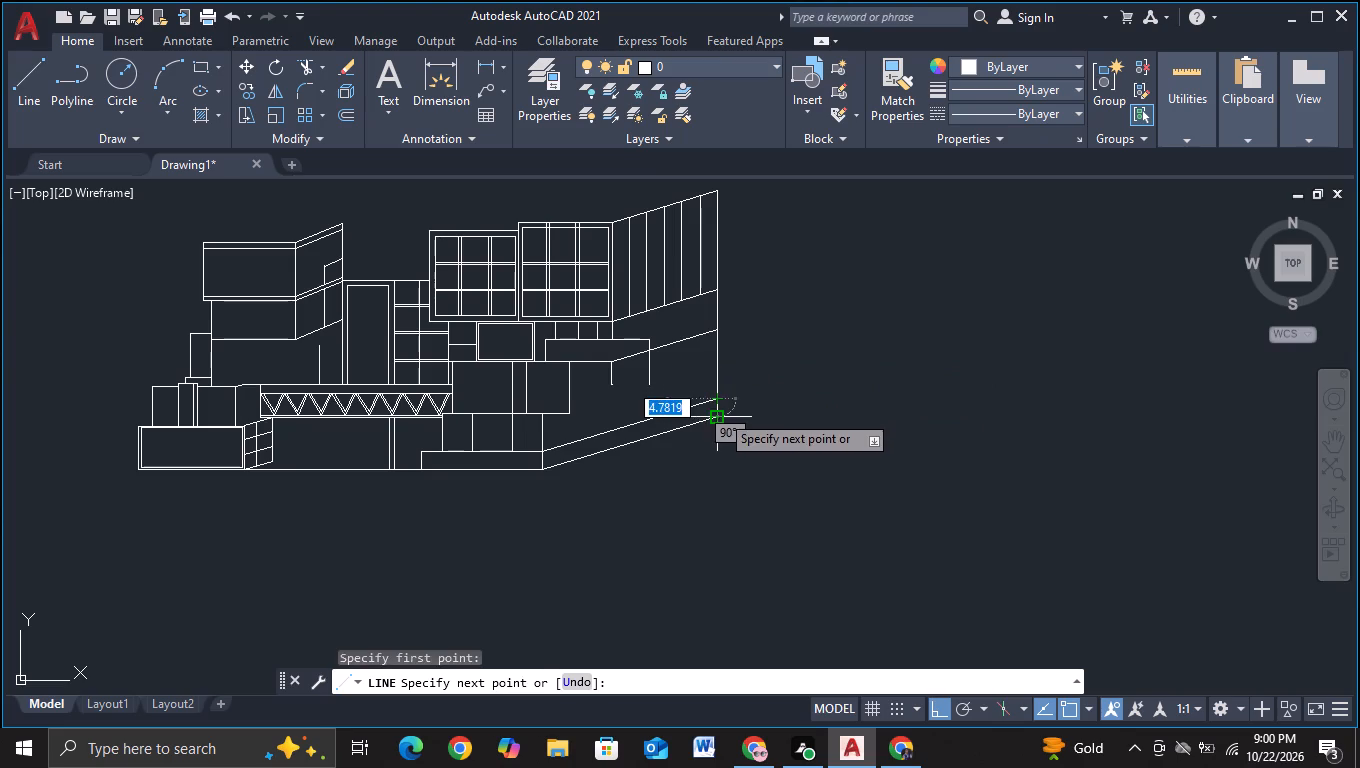
{"action": "left_click", "coordinate": [720, 413]}
{"action": "key", "text": "Escape"}
Copy the upper of the two lowest sloping lines, both segments, straight up by about 7.6 units.
{"action": "scroll", "coordinate": [830, 429], "scroll_direction": "down", "scroll_amount": 1}
{"action": "middle_click_drag", "start_coordinate": [801, 439], "coordinate": [893, 401]}
{"action": "scroll", "coordinate": [850, 406], "scroll_direction": "up", "scroll_amount": 1}
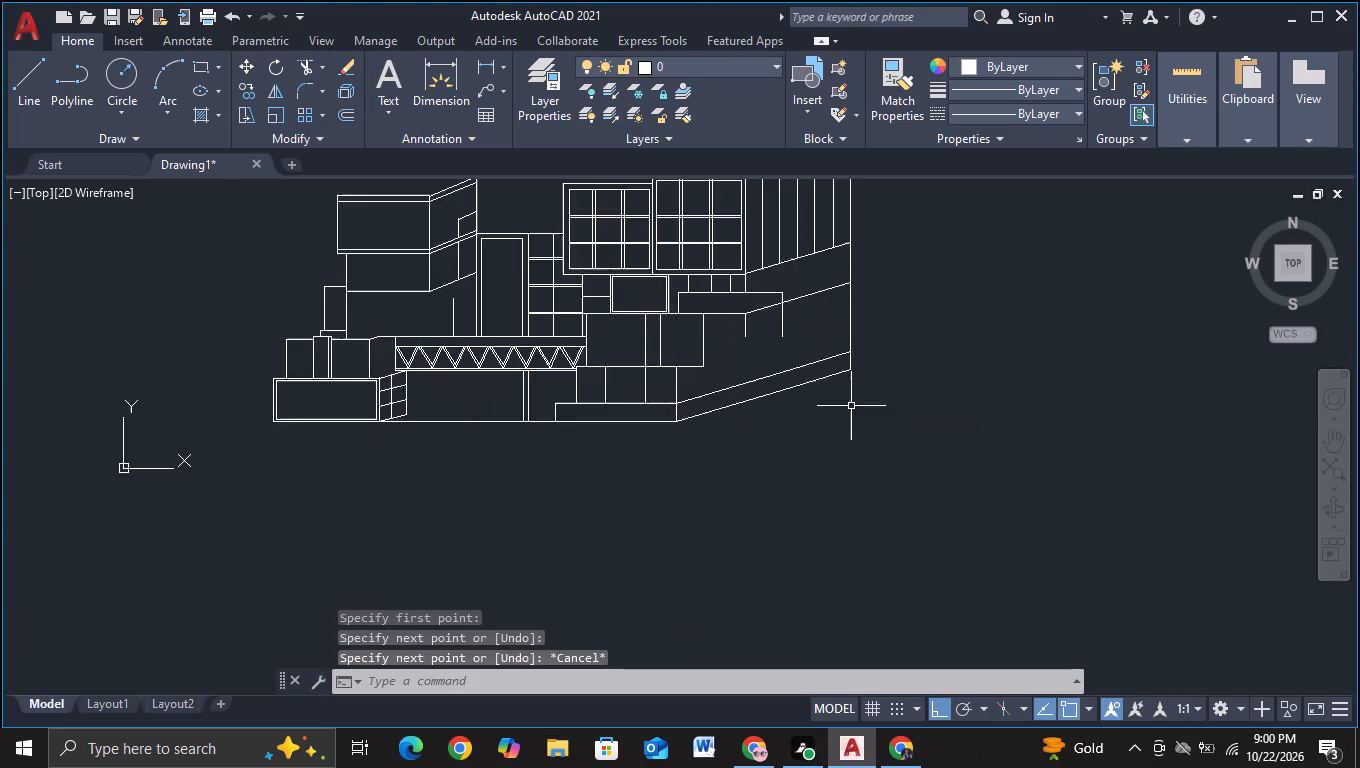
{"action": "middle_click_drag", "start_coordinate": [850, 411], "coordinate": [803, 460]}
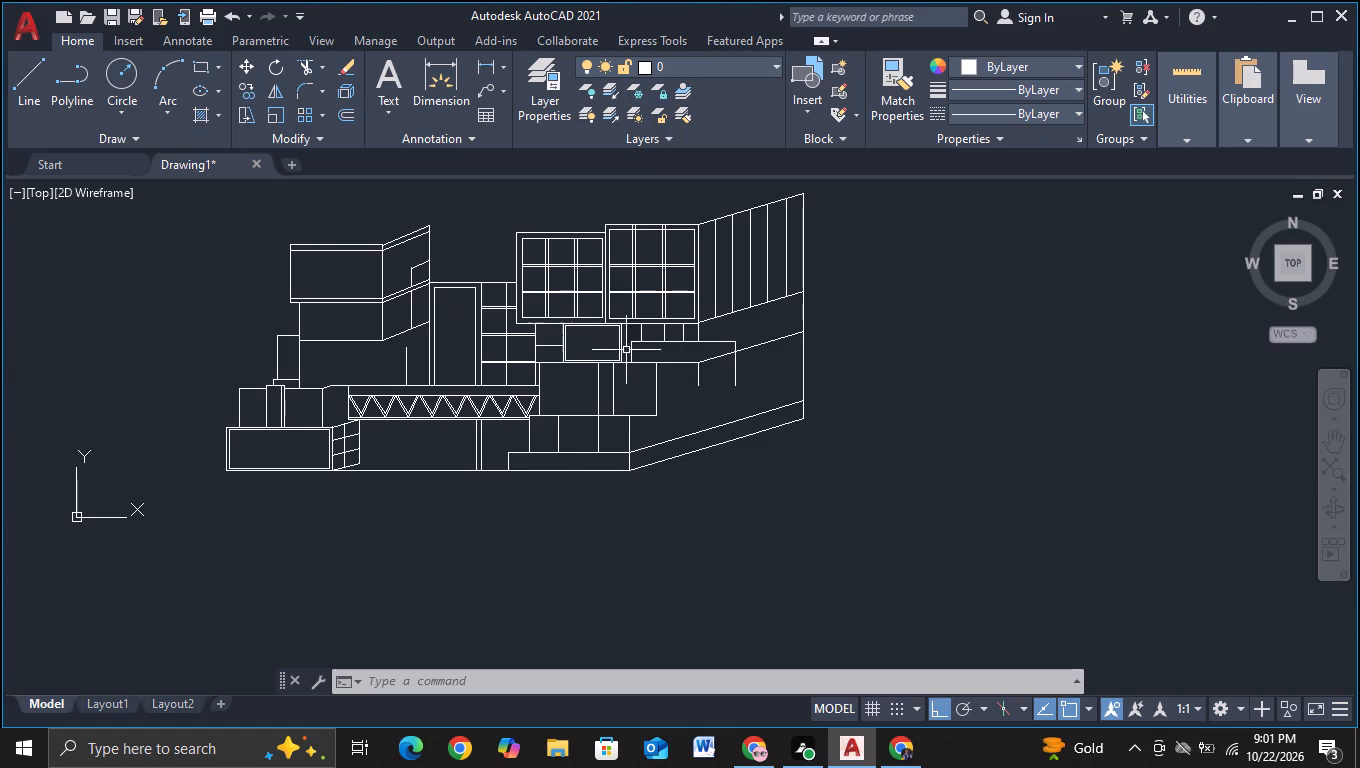
{"action": "left_click", "coordinate": [709, 427]}
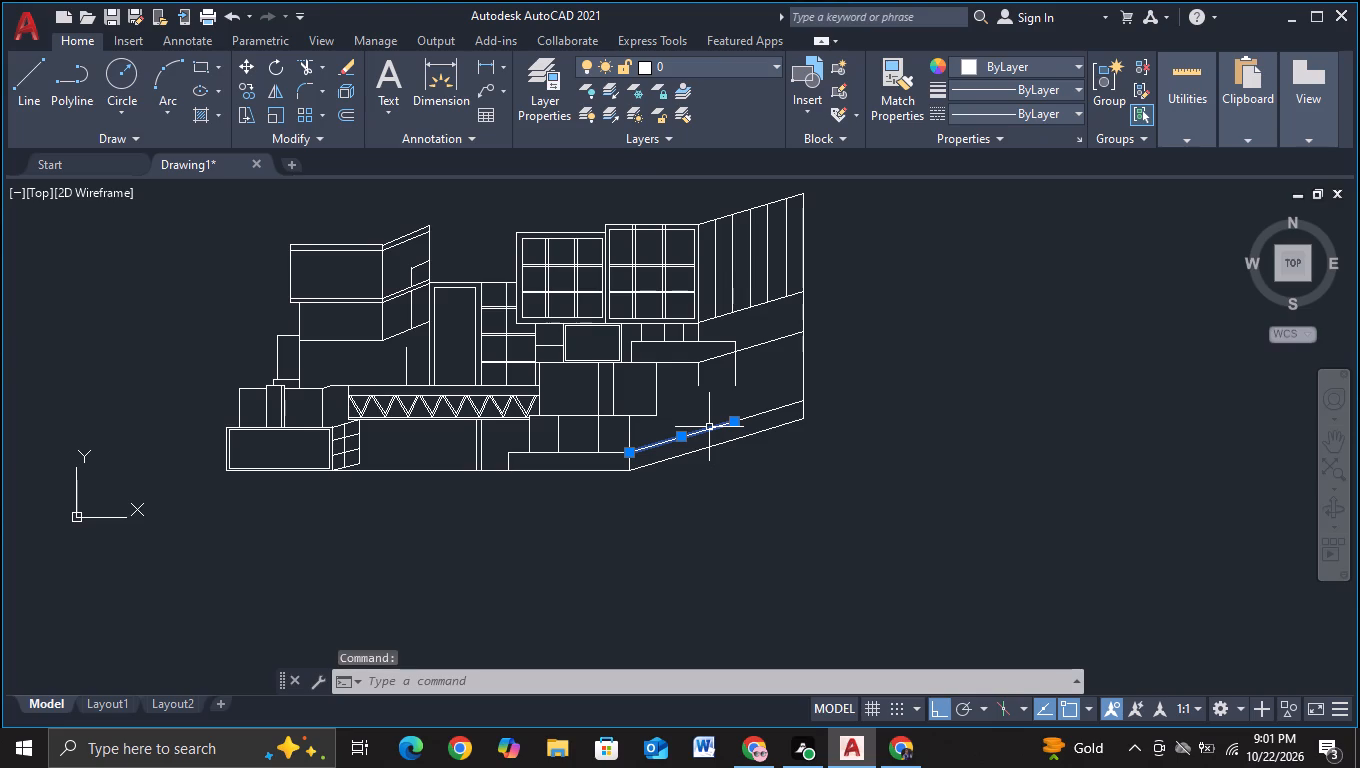
{"action": "key", "text": "Escape"}
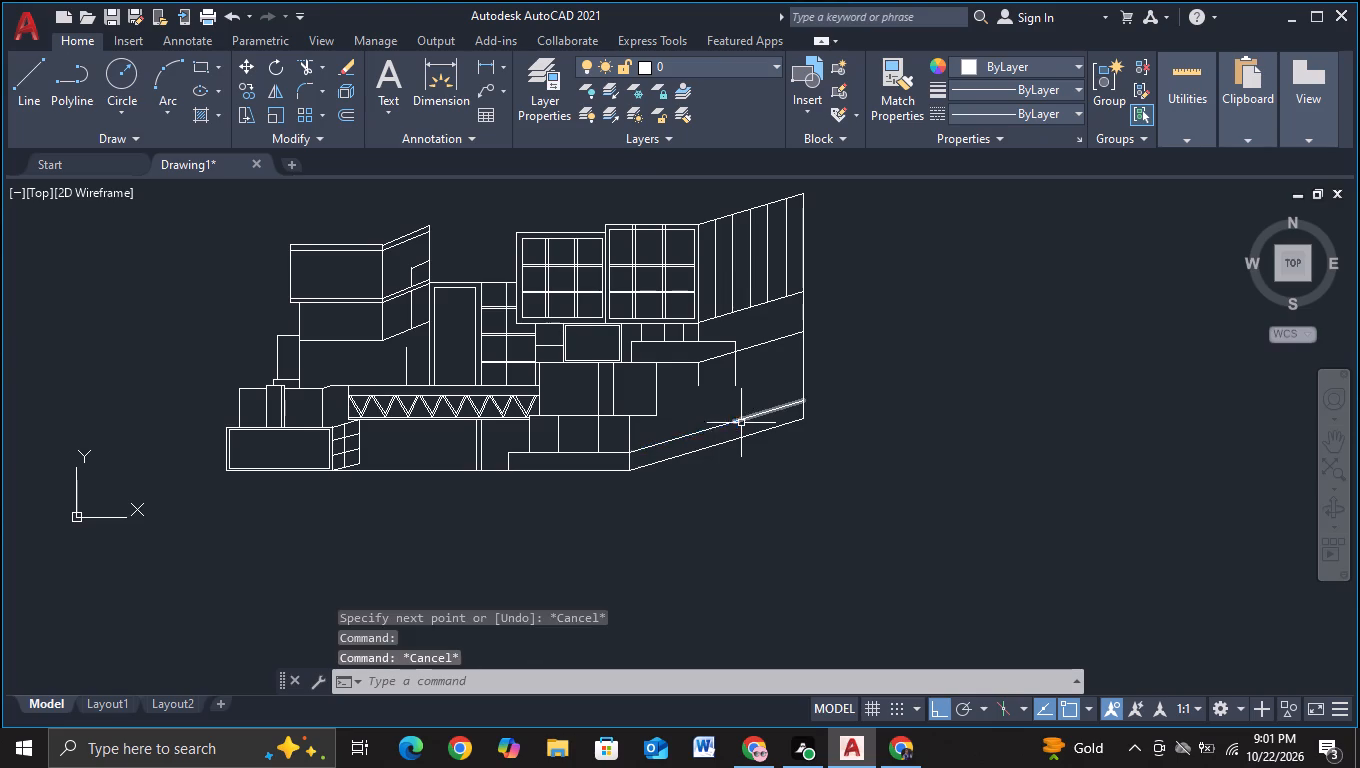
{"action": "left_click", "coordinate": [713, 424]}
{"action": "key", "text": "Escape"}
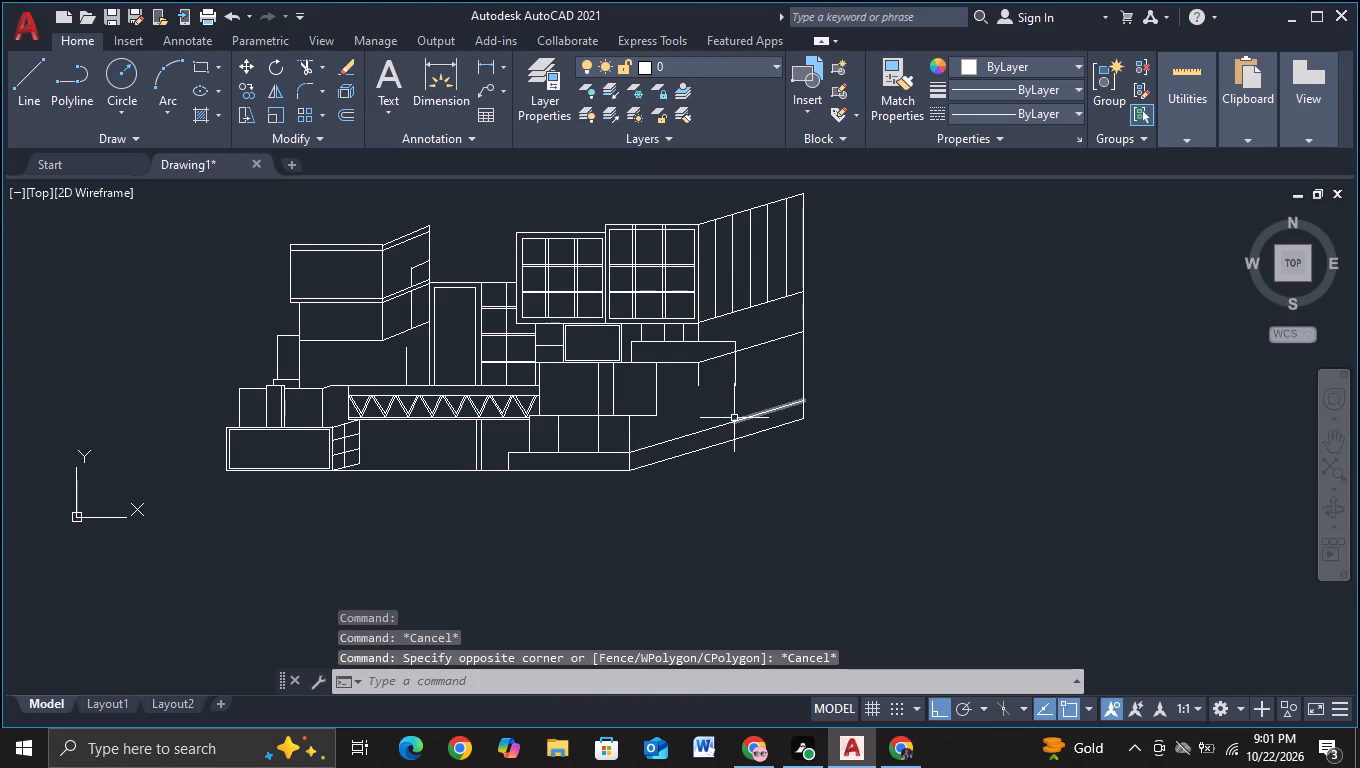
{"action": "left_click", "coordinate": [734, 418]}
{"action": "left_click", "coordinate": [709, 430]}
{"action": "key", "text": "c"}
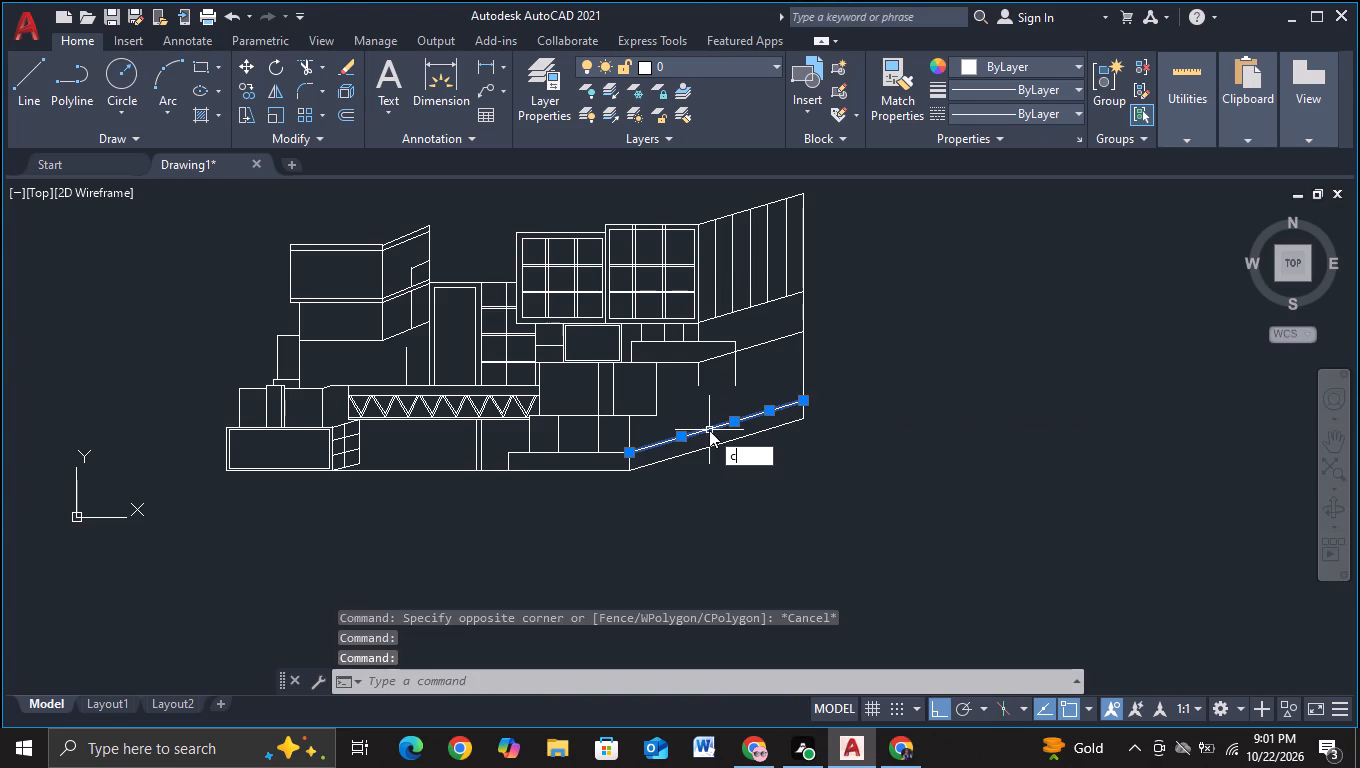
{"action": "left_click", "coordinate": [817, 488]}
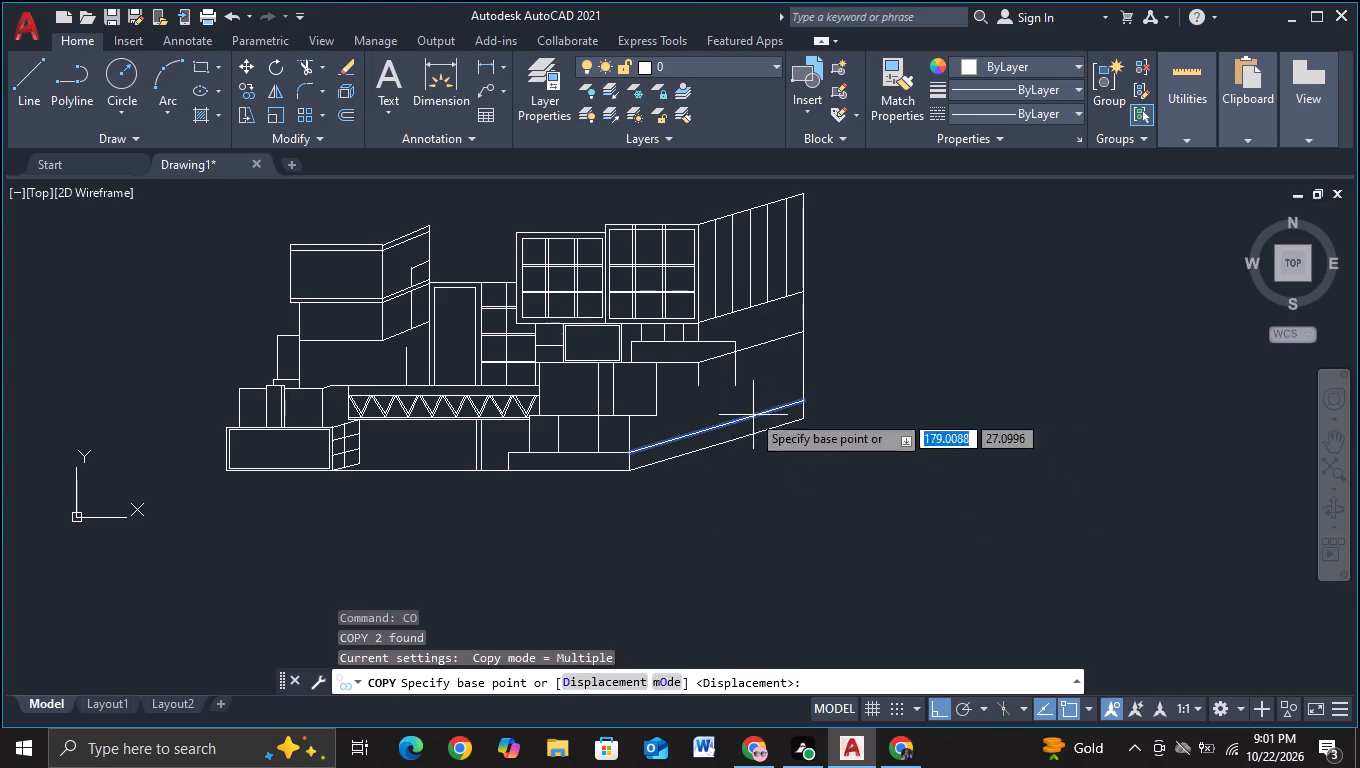
{"action": "left_click", "coordinate": [751, 413]}
{"action": "scroll", "coordinate": [759, 390], "scroll_direction": "up", "scroll_amount": 2}
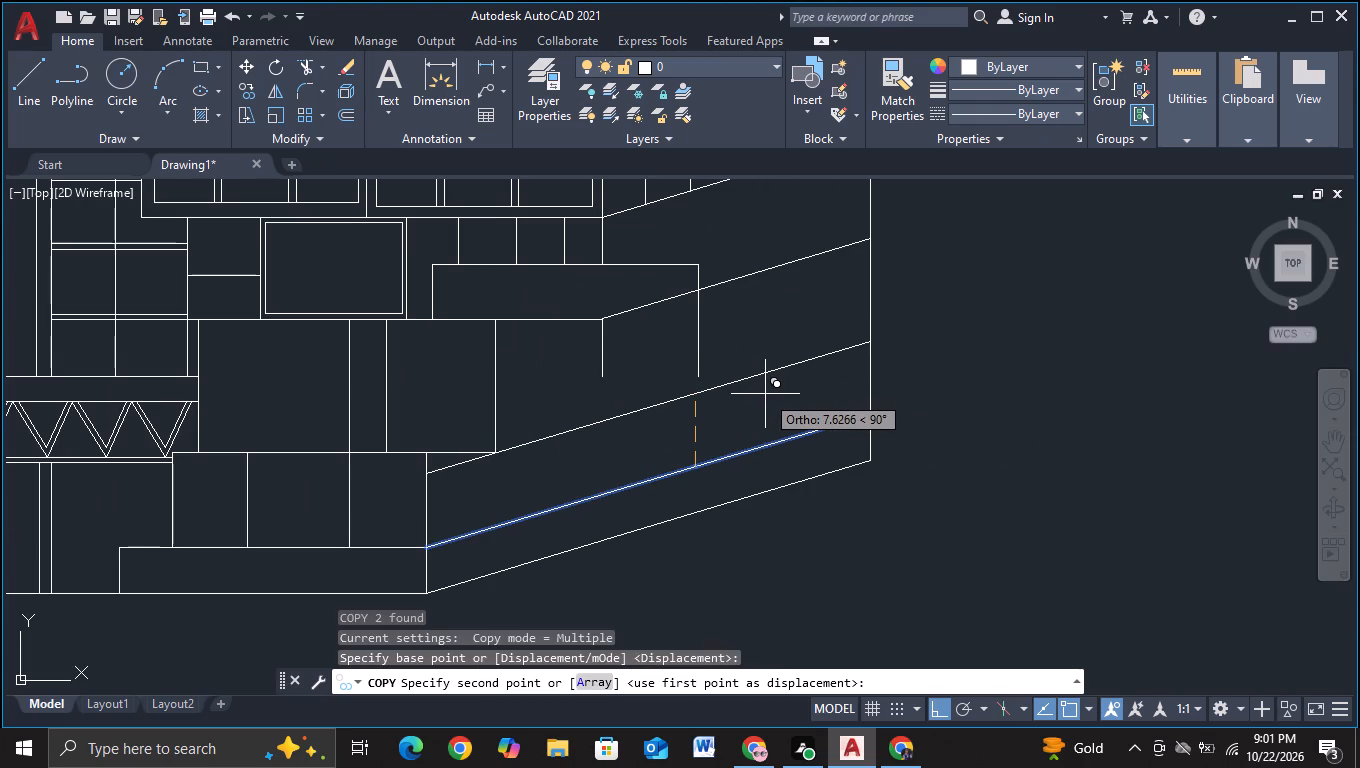
{"action": "left_click", "coordinate": [765, 394]}
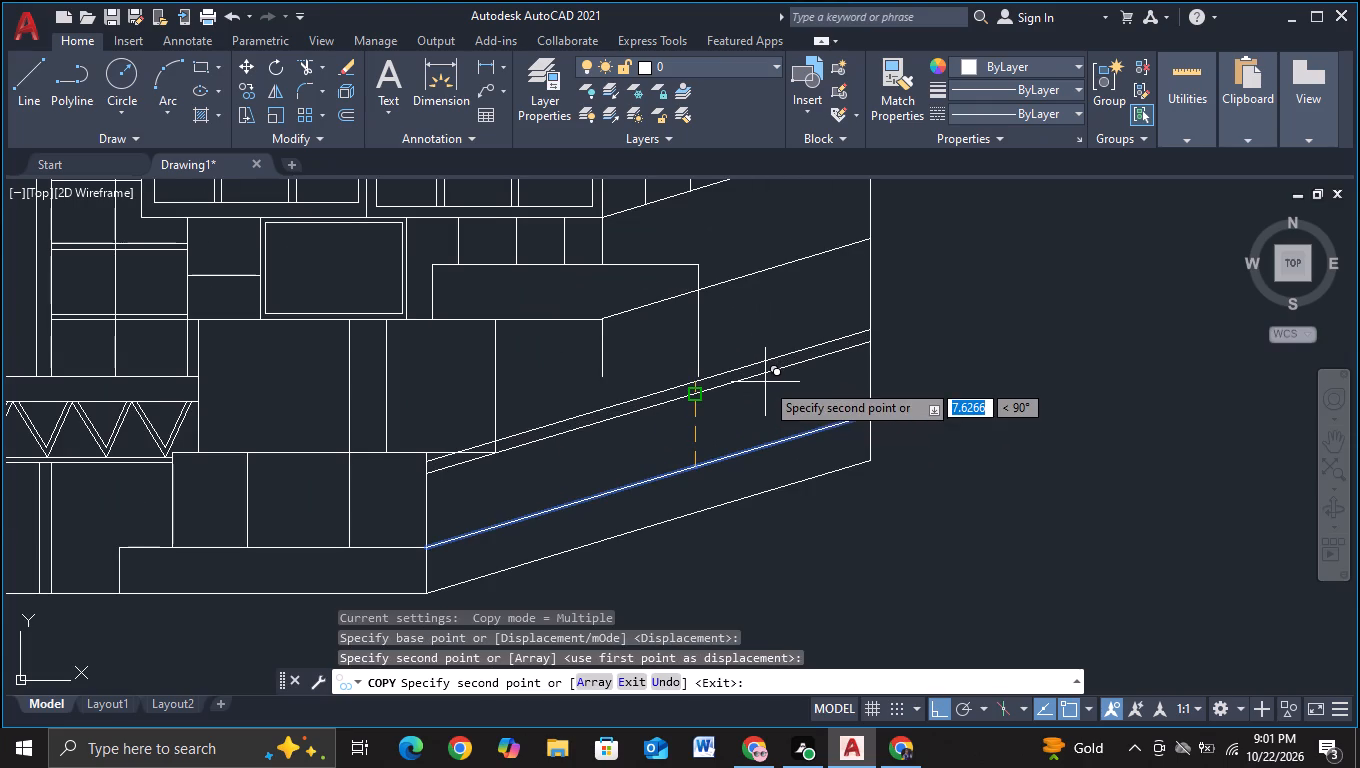
With object snap turned off, place another copy of the sloping segments about 9.3 units above the originals.
{"action": "left_click", "coordinate": [765, 382]}
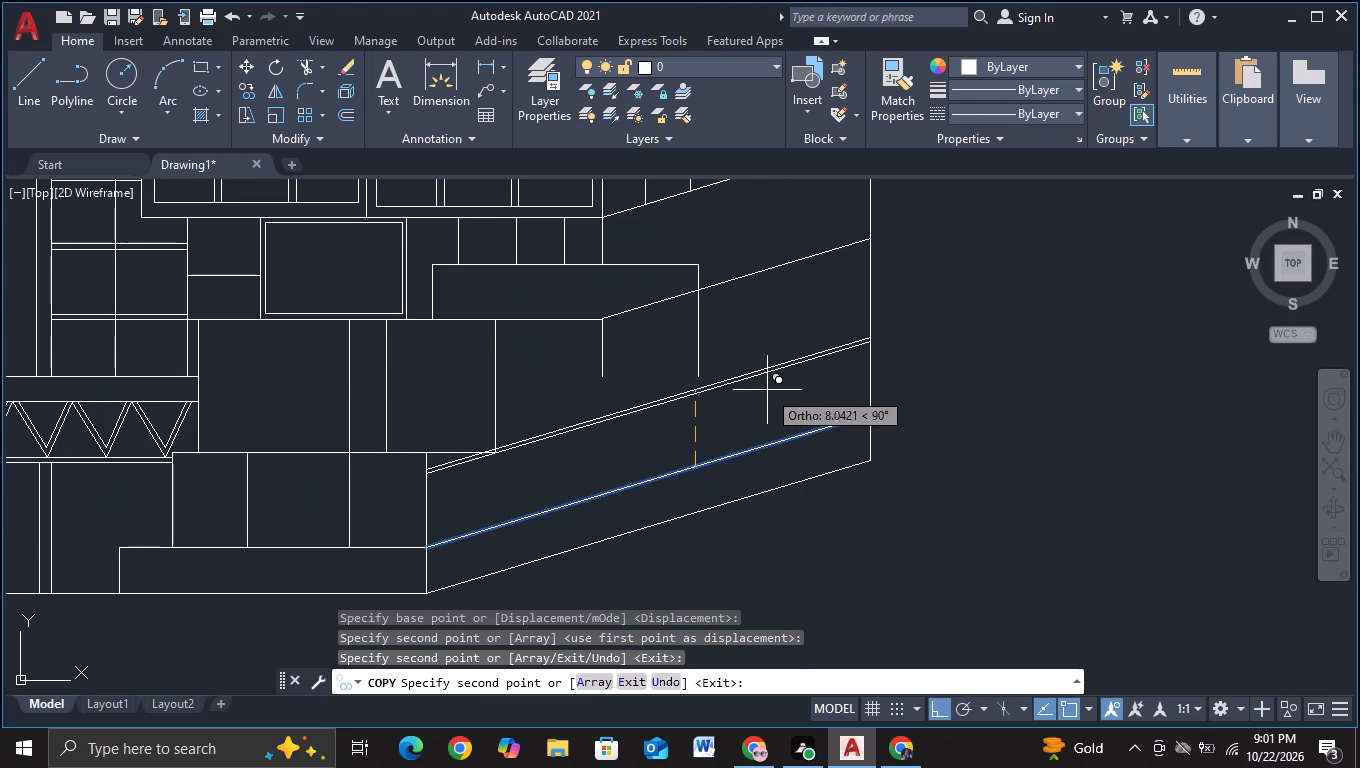
{"action": "key", "text": "F3"}
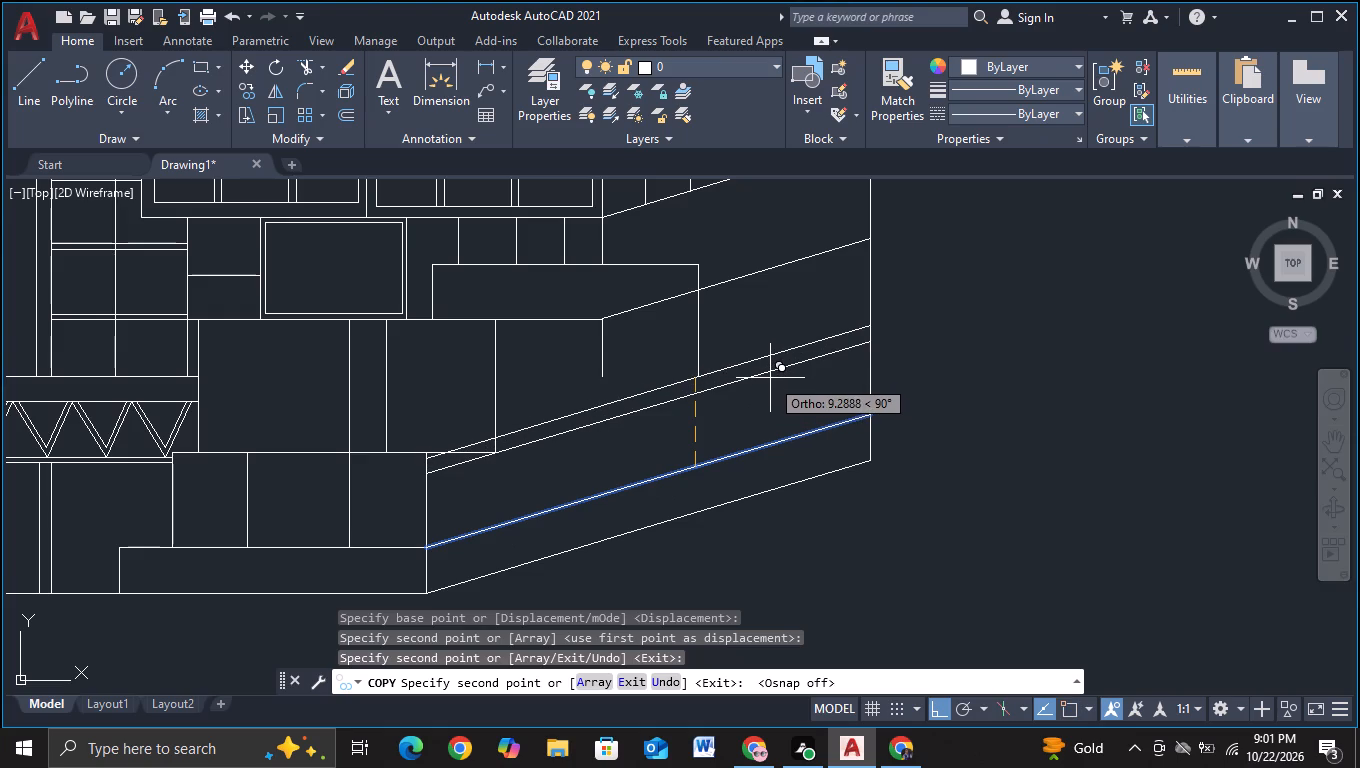
{"action": "left_click", "coordinate": [770, 378]}
{"action": "key", "text": "Escape"}
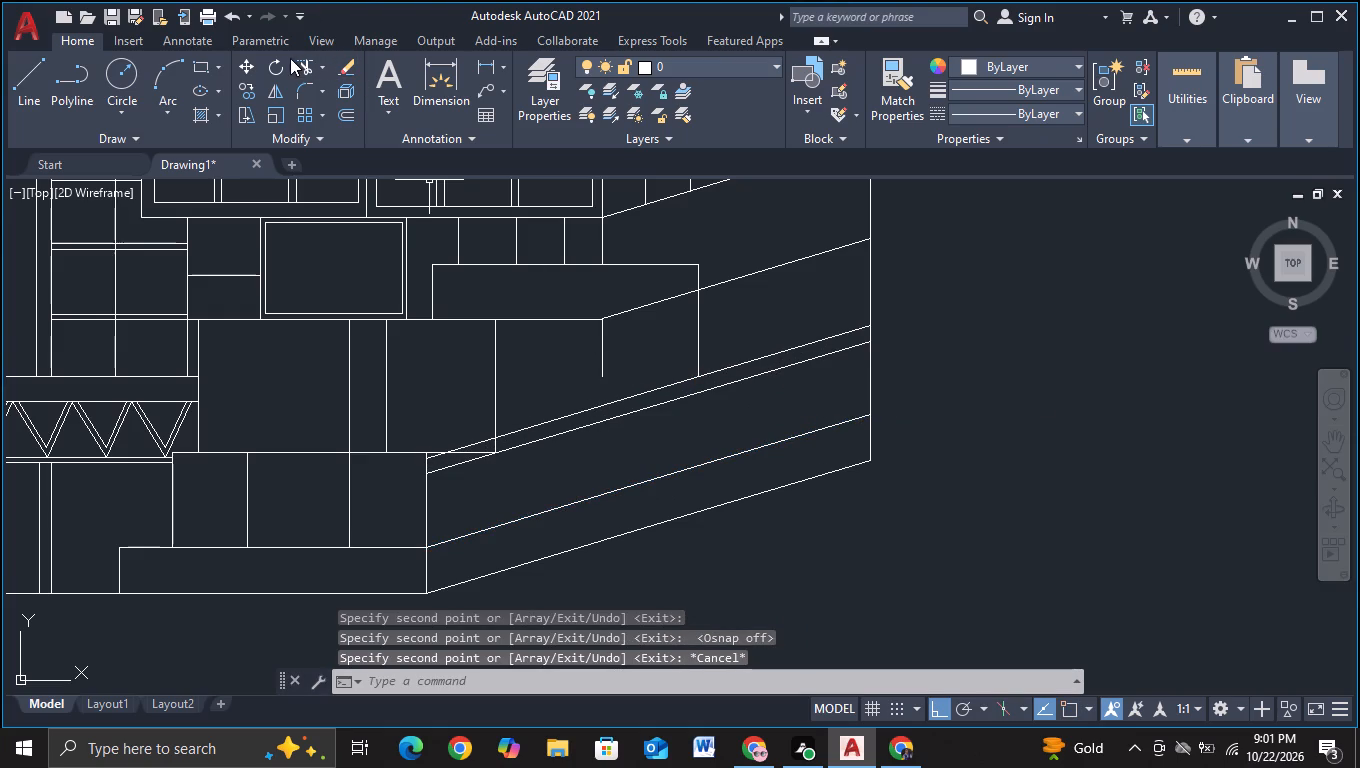
Trim the topmost copied sloping line where it runs below and inside the middle block's lower right corner.
{"action": "left_click", "coordinate": [301, 65]}
{"action": "scroll", "coordinate": [453, 456], "scroll_direction": "up", "scroll_amount": 2}
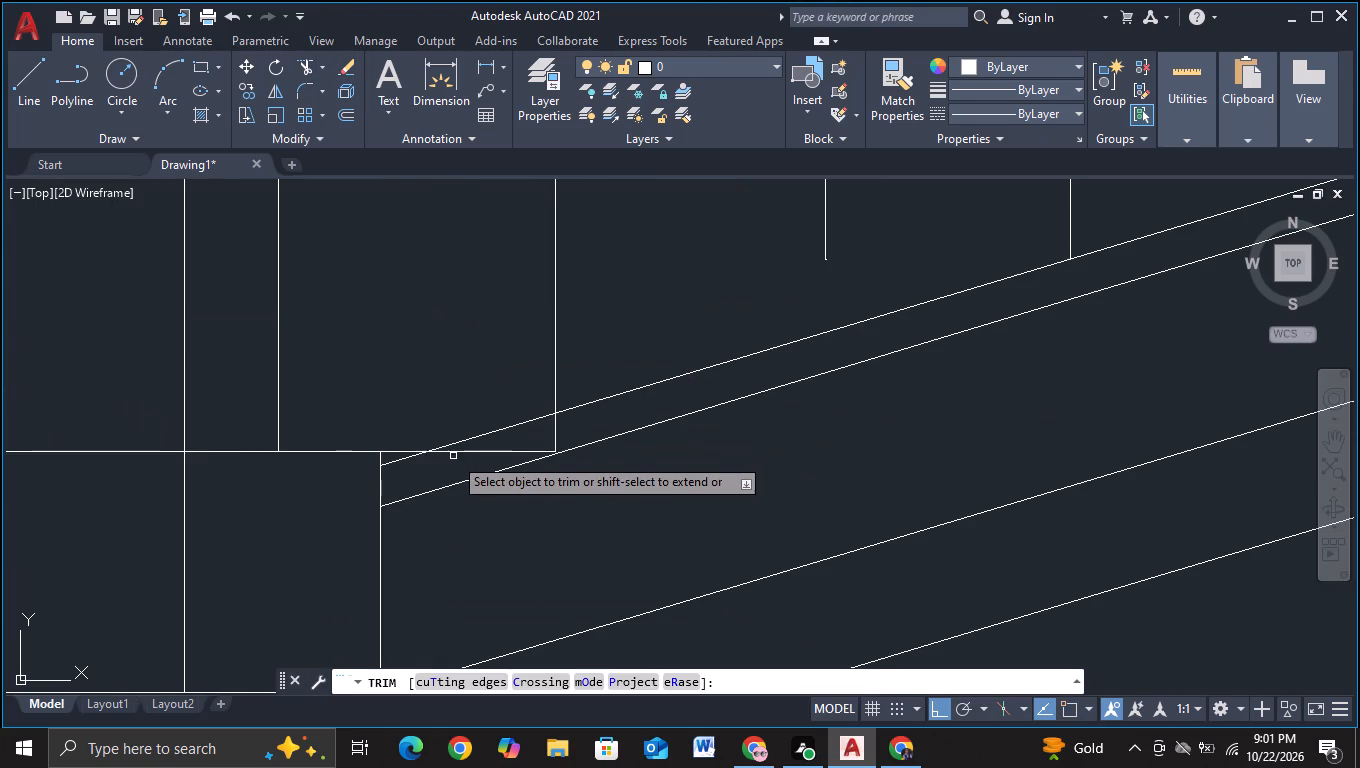
{"action": "left_click", "coordinate": [407, 457]}
{"action": "left_click", "coordinate": [503, 433]}
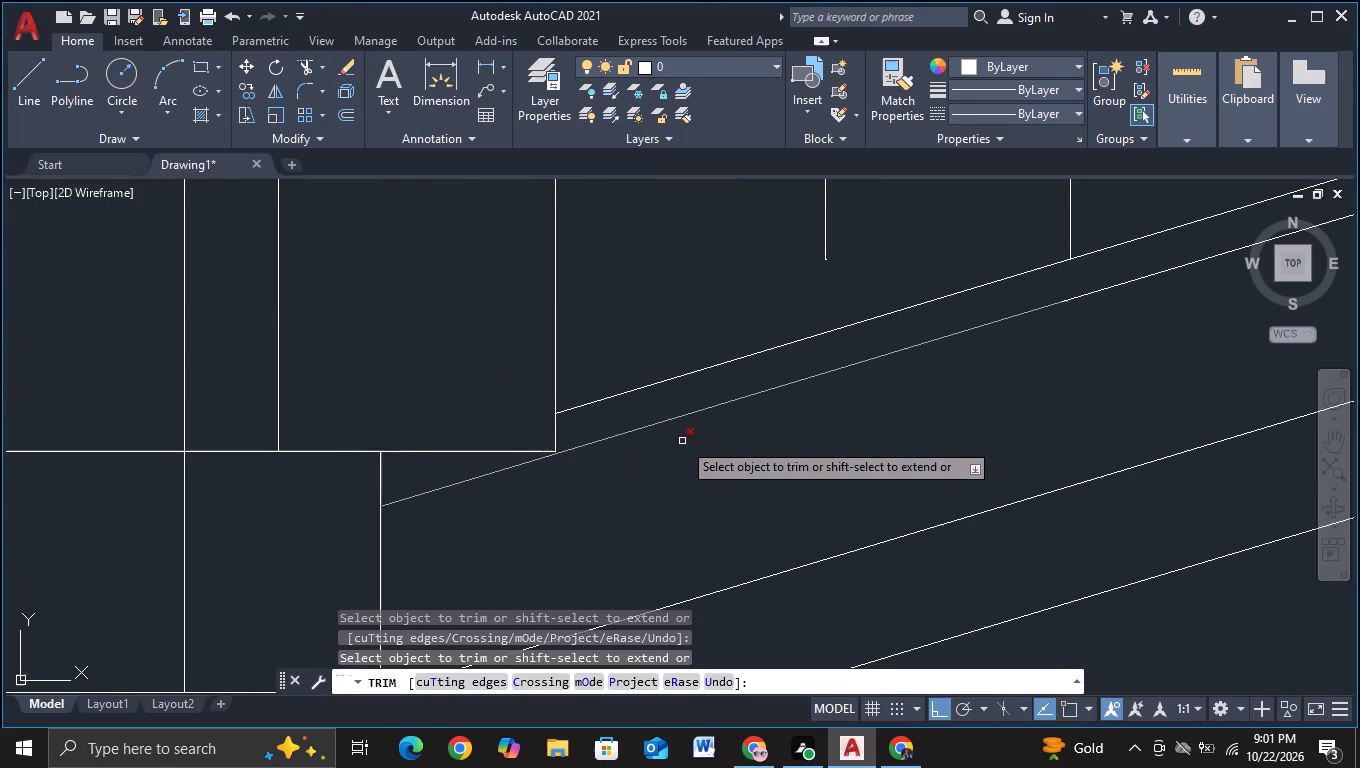
{"action": "scroll", "coordinate": [727, 477], "scroll_direction": "down", "scroll_amount": 2}
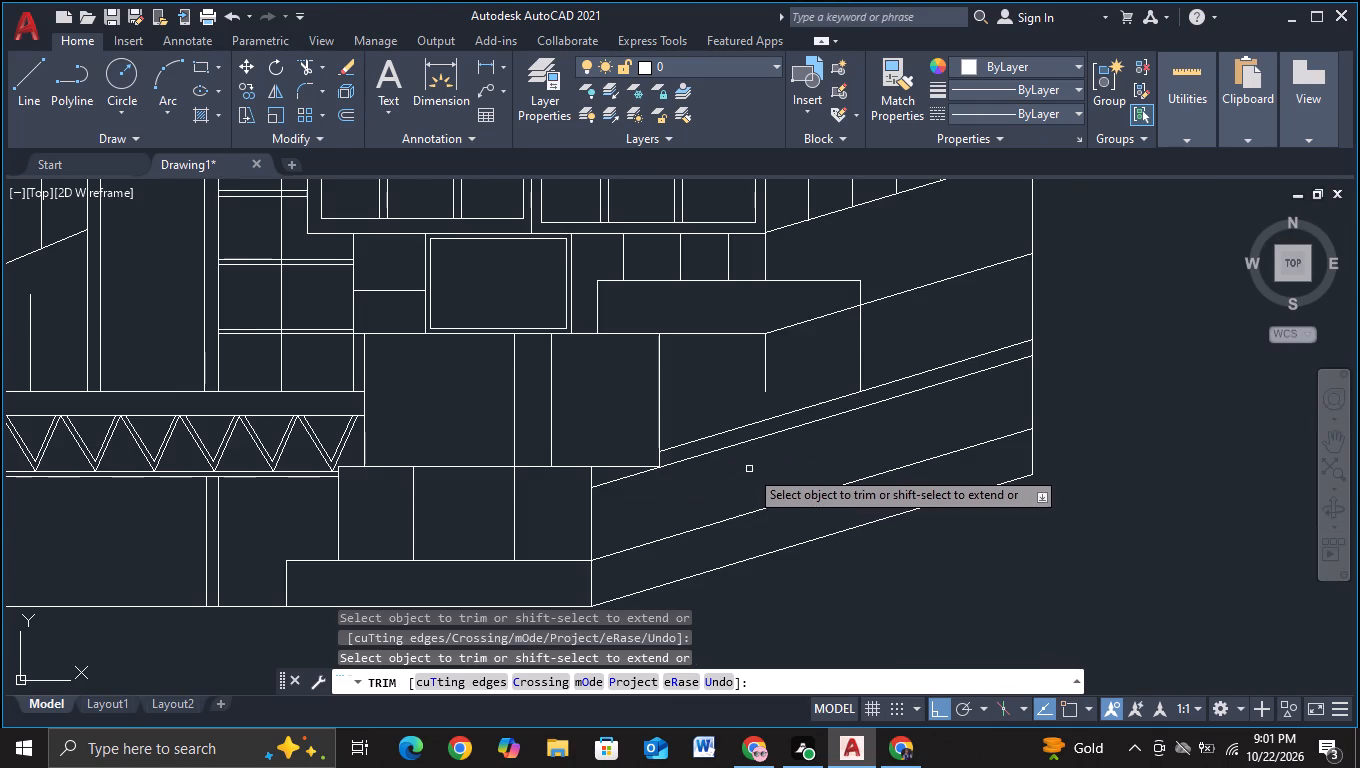
{"action": "middle_click_drag", "start_coordinate": [717, 481], "coordinate": [550, 501]}
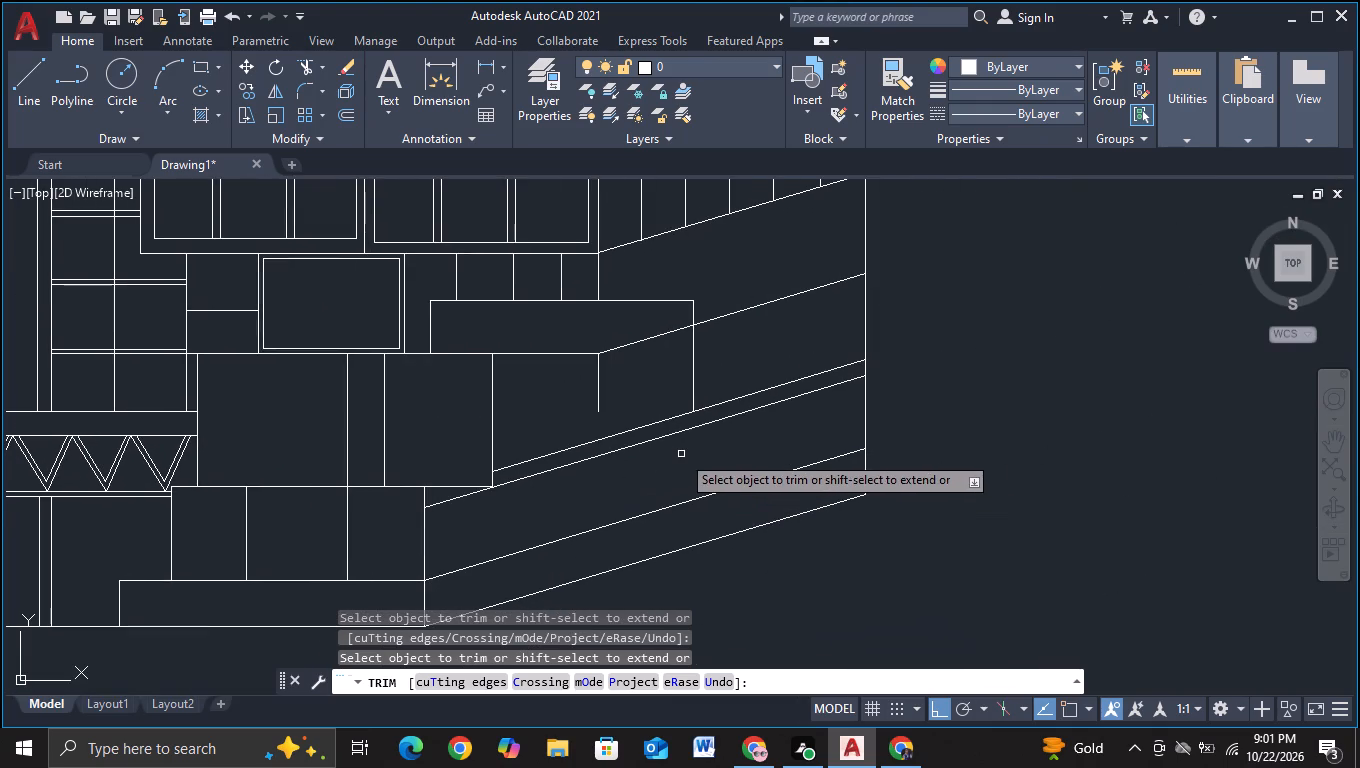
{"action": "key", "text": "Escape"}
Extend the short vertical line at the middle block's right edge down to the upper of the two closely spaced sloping lines.
{"action": "key", "text": "e"}
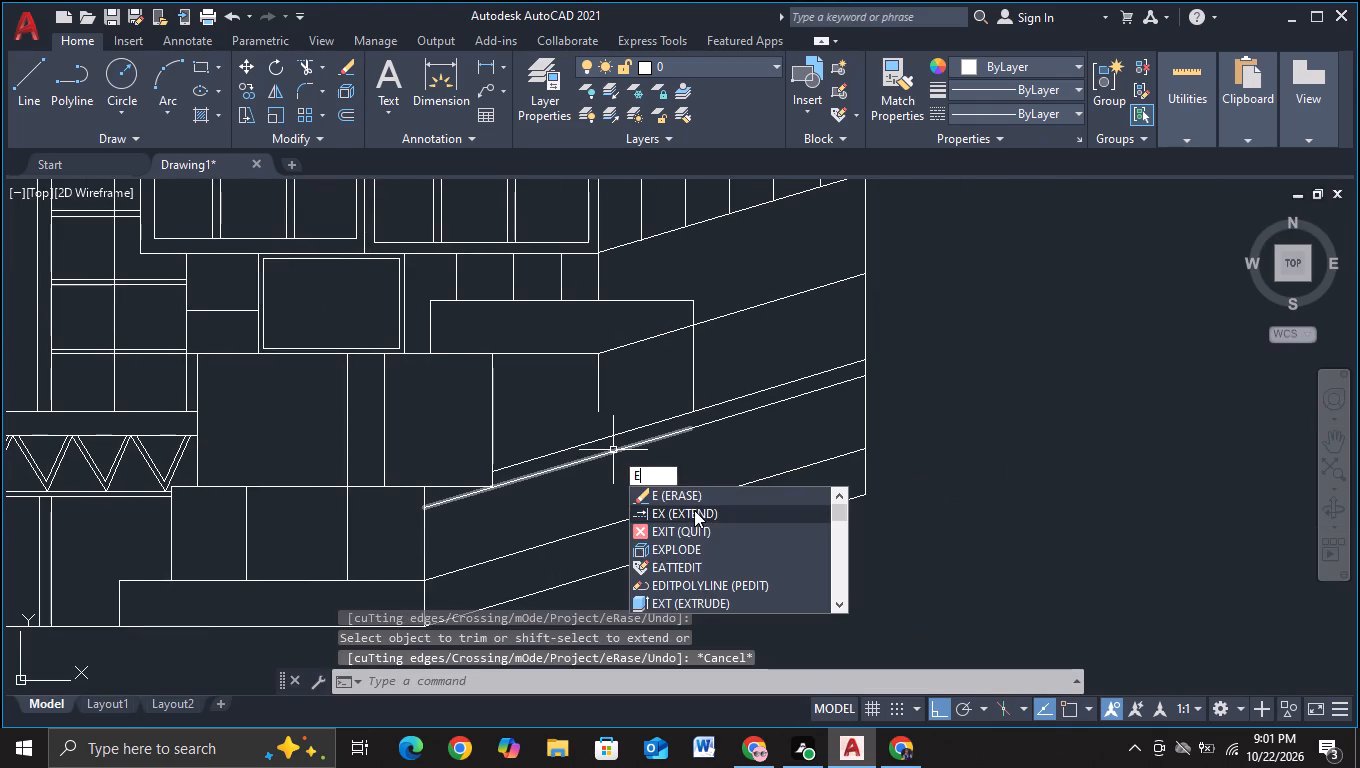
{"action": "left_click", "coordinate": [694, 510]}
{"action": "left_click", "coordinate": [599, 401]}
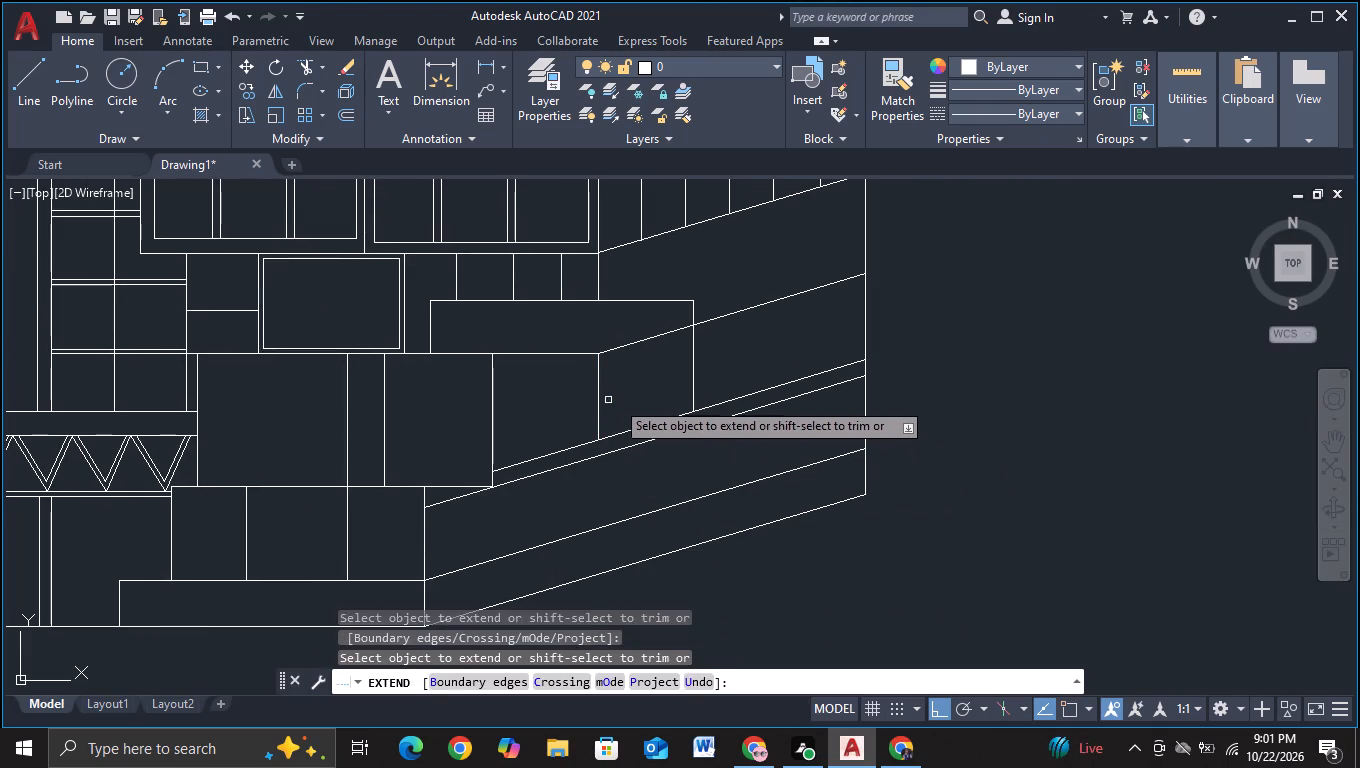
{"action": "key", "text": "Escape"}
With object snap on, draw a horizontal line from the lowest block's upper left corner leftward across the double vertical post.
{"action": "scroll", "coordinate": [896, 402], "scroll_direction": "down", "scroll_amount": 2}
{"action": "middle_click_drag", "start_coordinate": [926, 437], "coordinate": [957, 383]}
{"action": "middle_click_drag", "start_coordinate": [815, 501], "coordinate": [829, 462]}
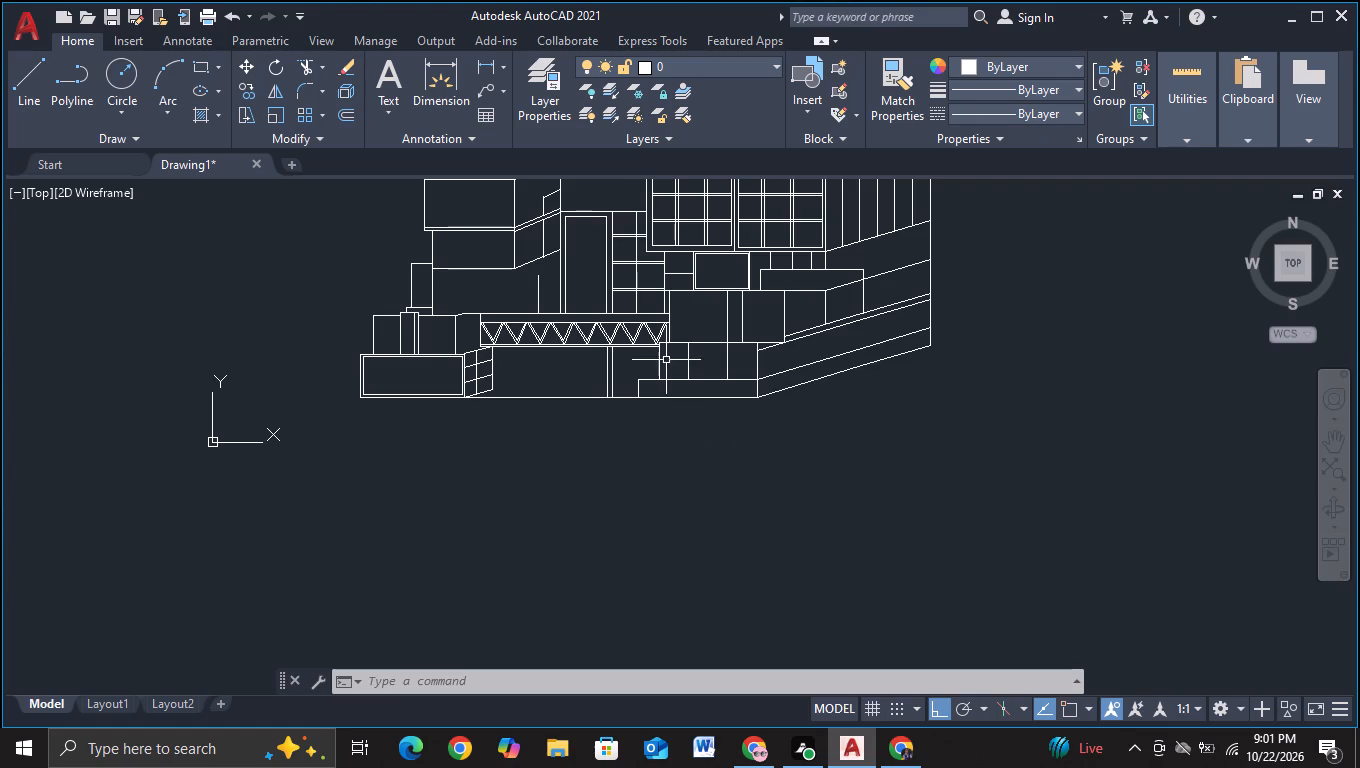
{"action": "left_click", "coordinate": [21, 122]}
{"action": "scroll", "coordinate": [399, 293], "scroll_direction": "up", "scroll_amount": 1}
{"action": "scroll", "coordinate": [474, 340], "scroll_direction": "up", "scroll_amount": 1}
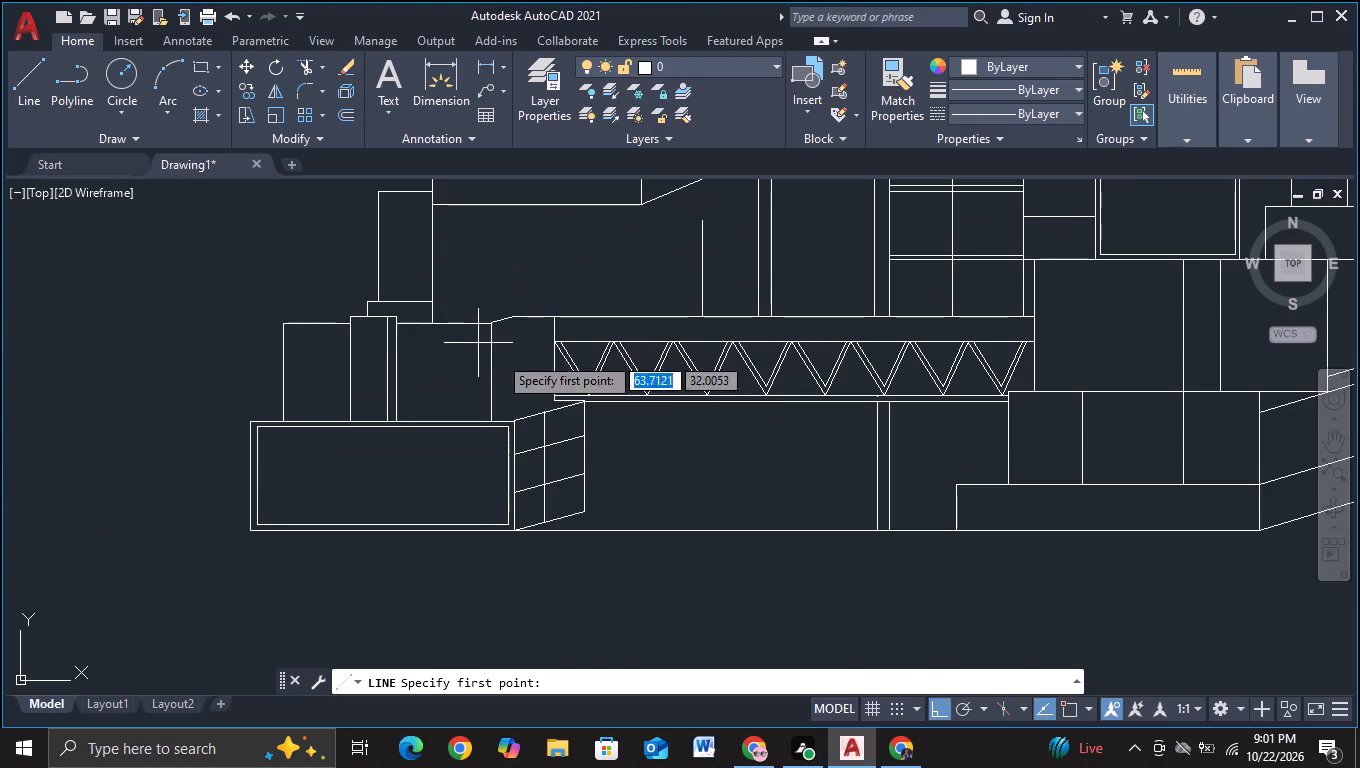
{"action": "scroll", "coordinate": [599, 427], "scroll_direction": "down", "scroll_amount": 1}
{"action": "middle_click_drag", "start_coordinate": [734, 484], "coordinate": [693, 487]}
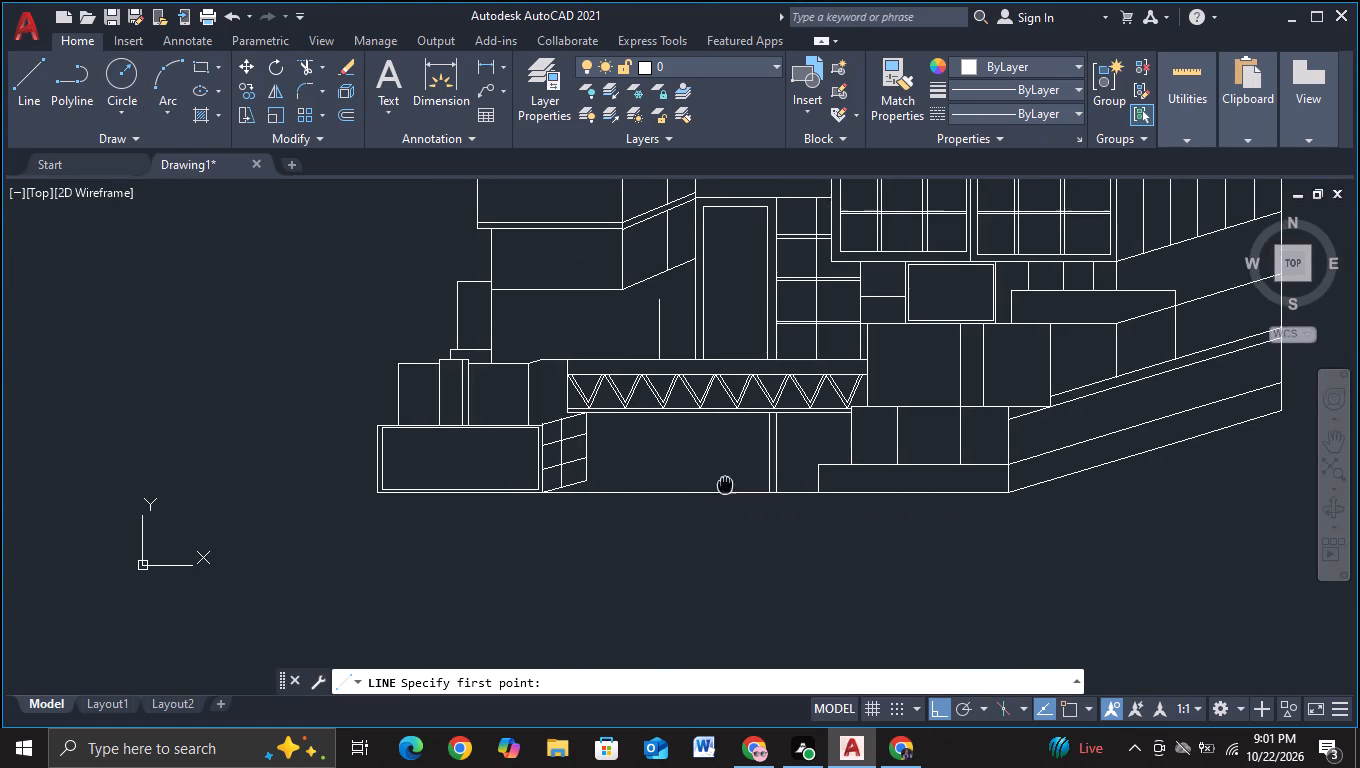
{"action": "middle_click_drag", "start_coordinate": [693, 487], "coordinate": [594, 486]}
{"action": "scroll", "coordinate": [649, 476], "scroll_direction": "up", "scroll_amount": 2}
{"action": "middle_click_drag", "start_coordinate": [664, 514], "coordinate": [583, 522]}
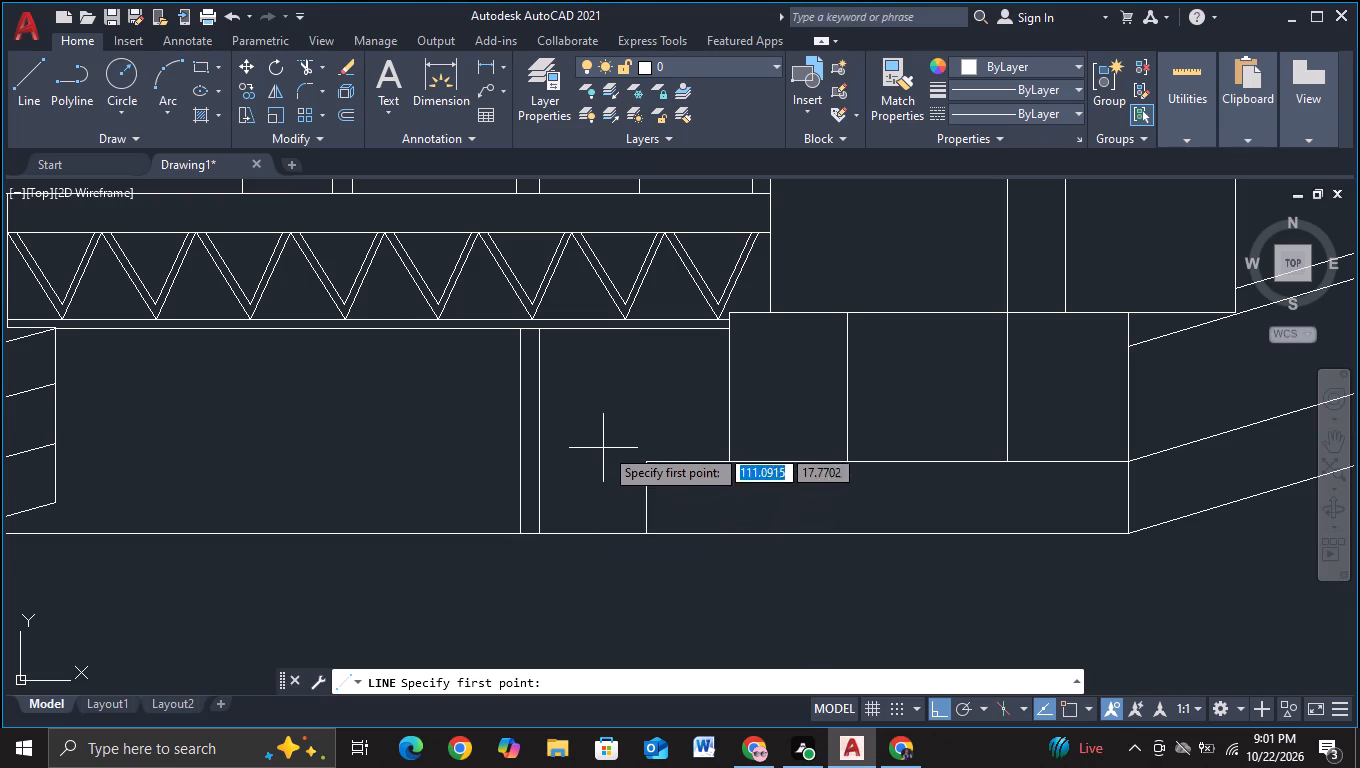
{"action": "key", "text": "F3"}
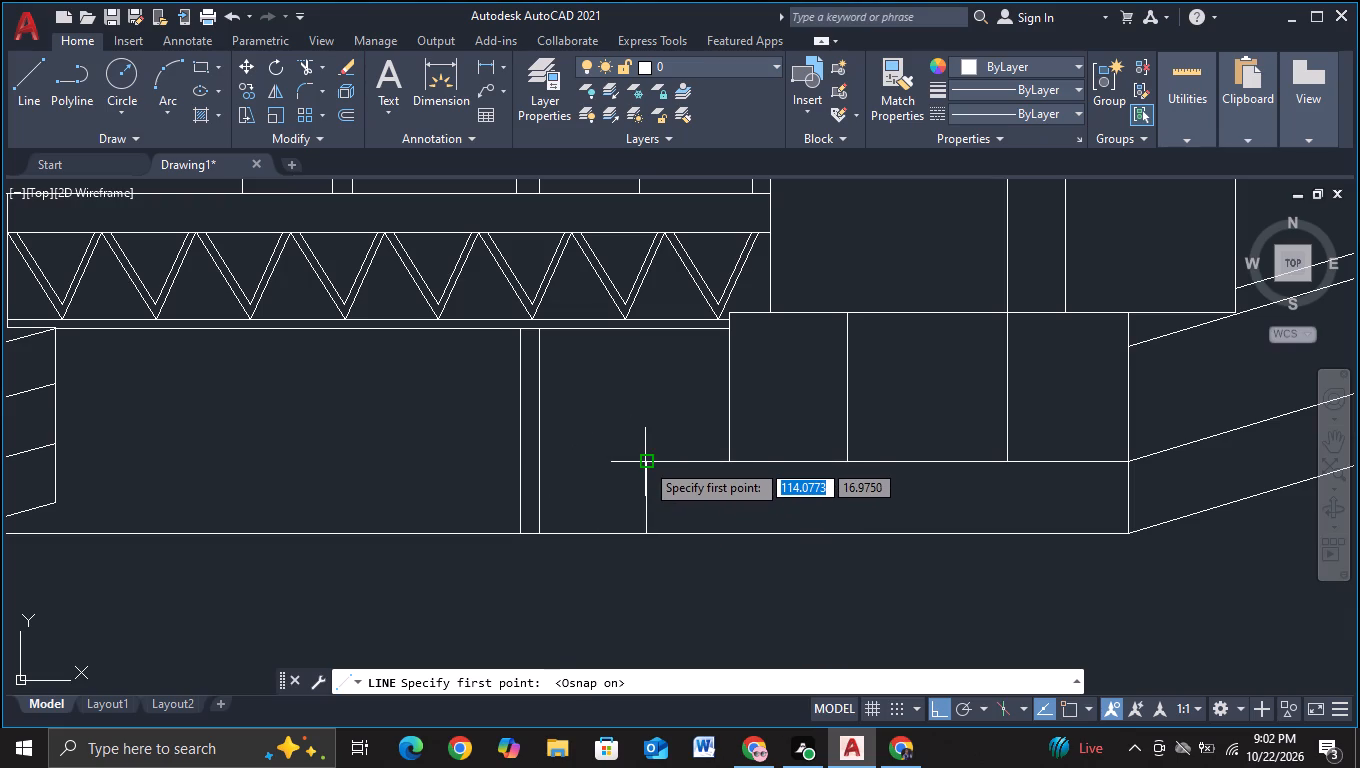
{"action": "left_click", "coordinate": [645, 462]}
{"action": "left_click", "coordinate": [421, 436]}
{"action": "key", "text": "Escape"}
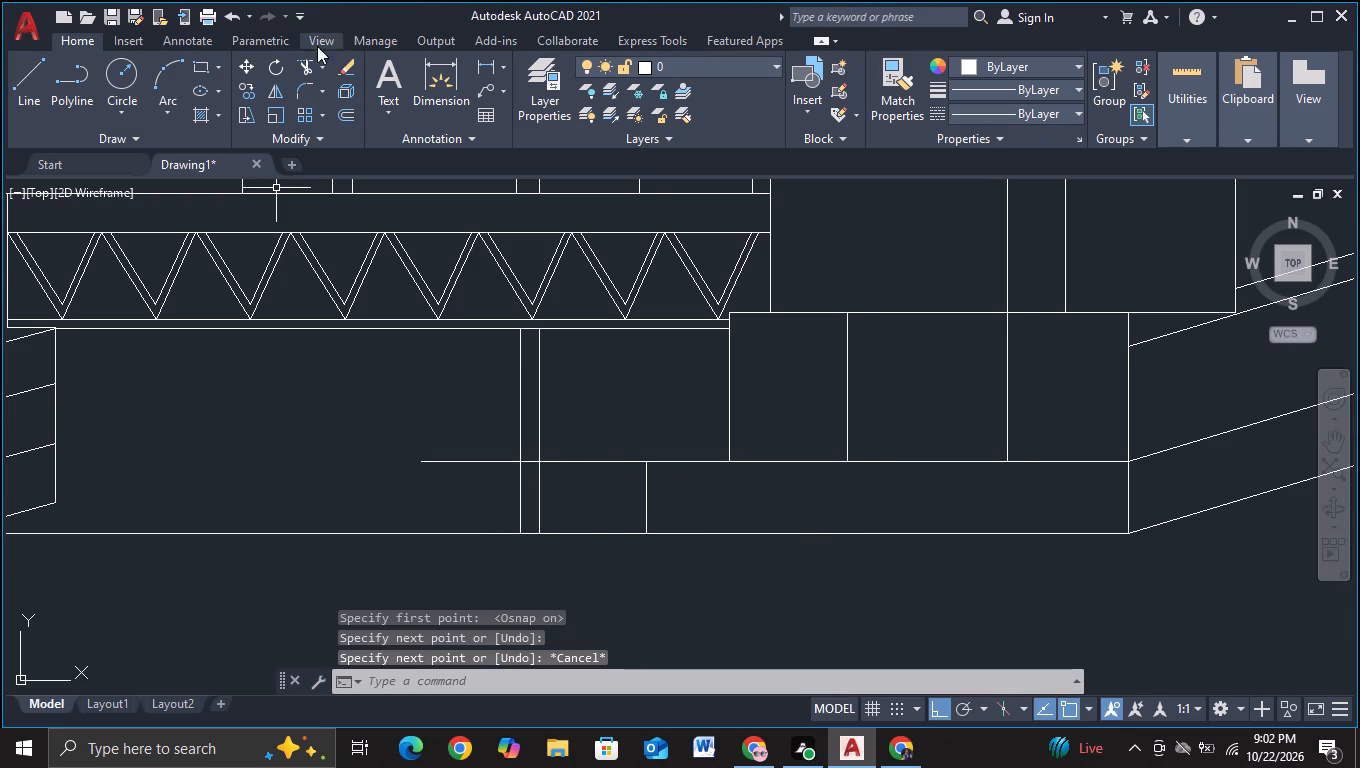
Trim the new horizontal line back to the right-hand line of the double vertical post.
{"action": "left_click", "coordinate": [310, 67]}
{"action": "left_click_drag", "start_coordinate": [481, 495], "coordinate": [495, 440]}
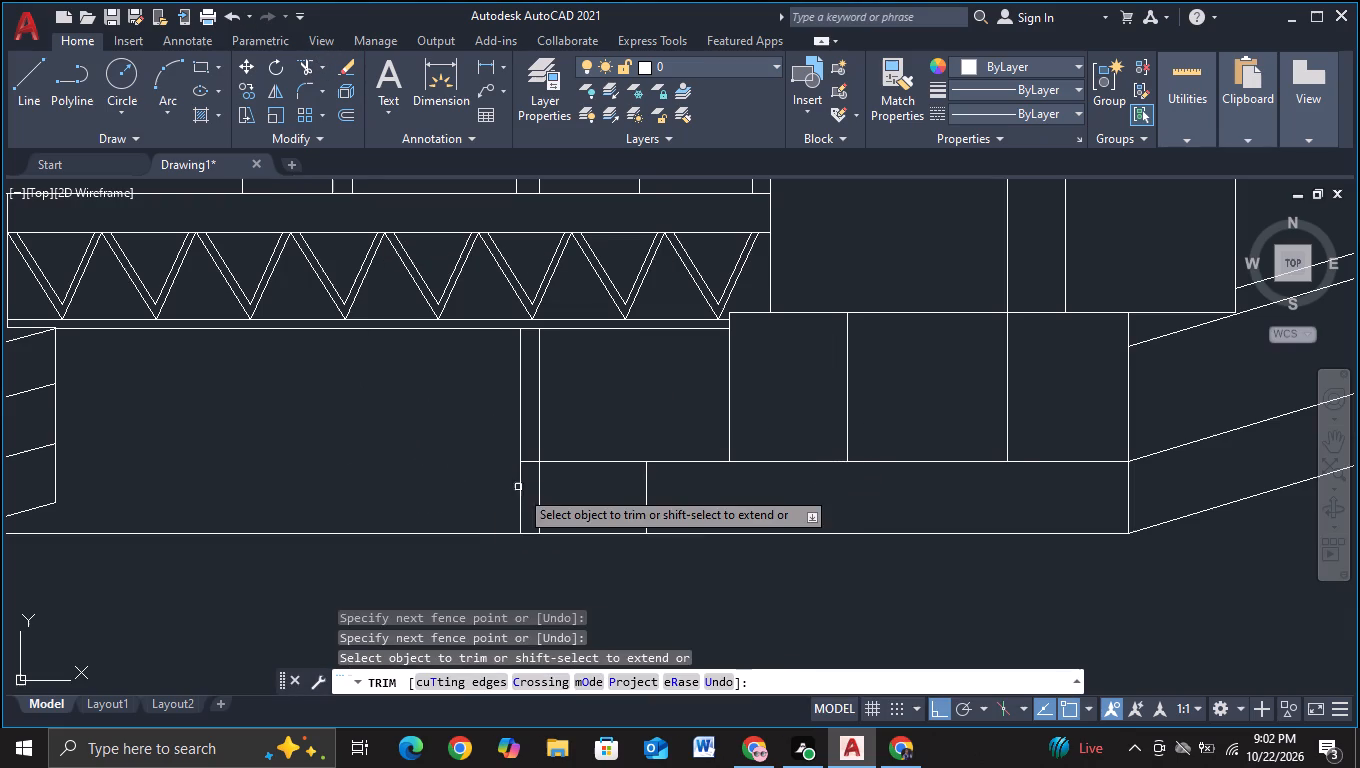
{"action": "left_click", "coordinate": [532, 462]}
{"action": "key", "text": "Escape"}
Copy the short horizontal line beside the post straight up by about 4.2 units.
{"action": "left_click", "coordinate": [566, 461]}
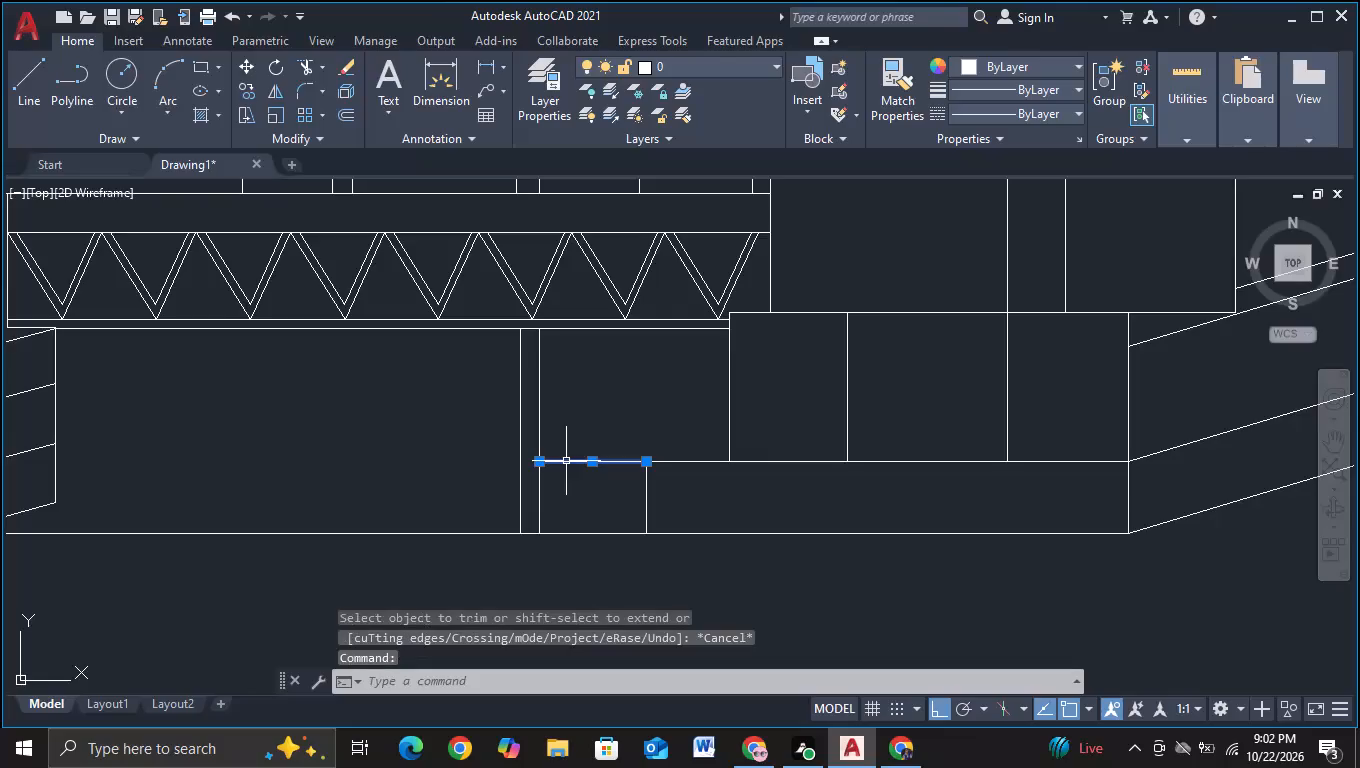
{"action": "key", "text": "c"}
{"action": "left_click", "coordinate": [651, 529]}
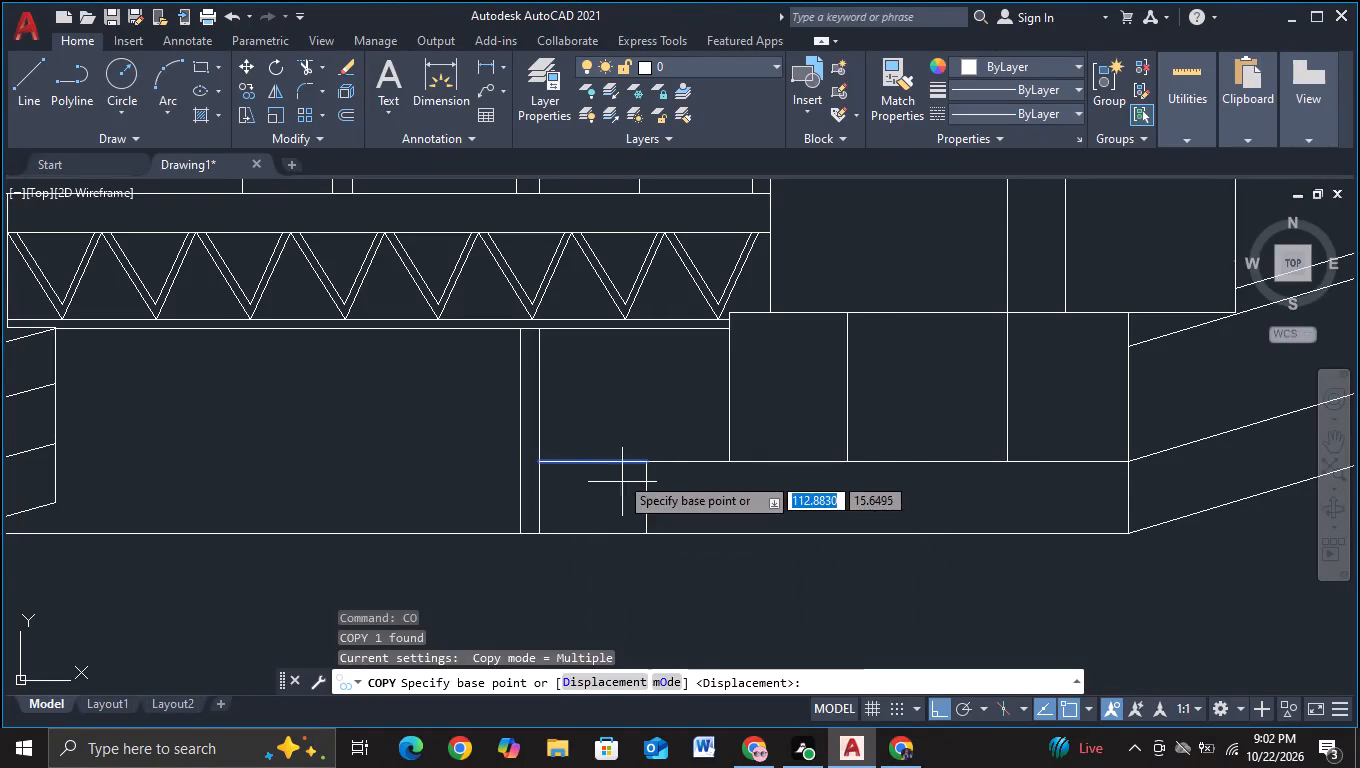
{"action": "left_click", "coordinate": [615, 465]}
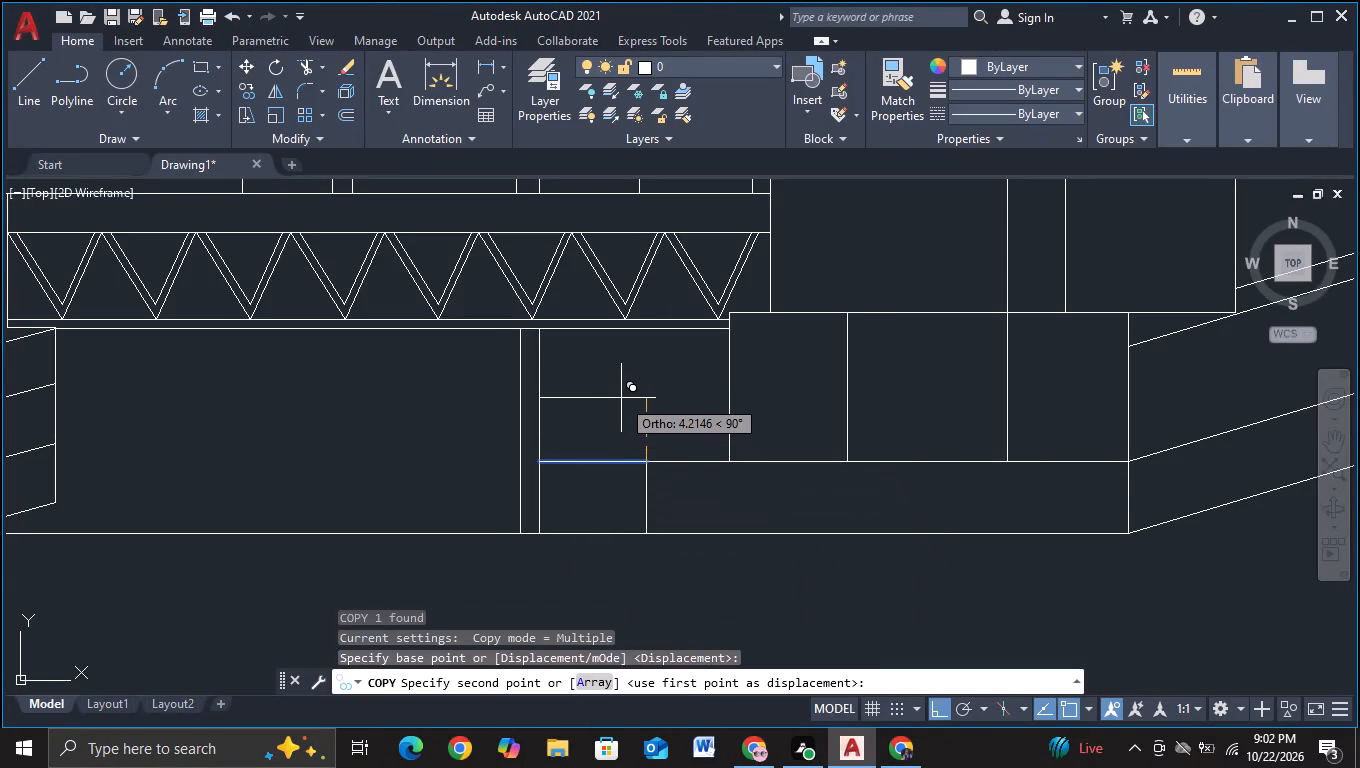
{"action": "left_click", "coordinate": [621, 398]}
{"action": "key", "text": "Escape"}
Extend the copied horizontal line rightward to the left edge of the block with vertical divisions.
{"action": "key", "text": "e"}
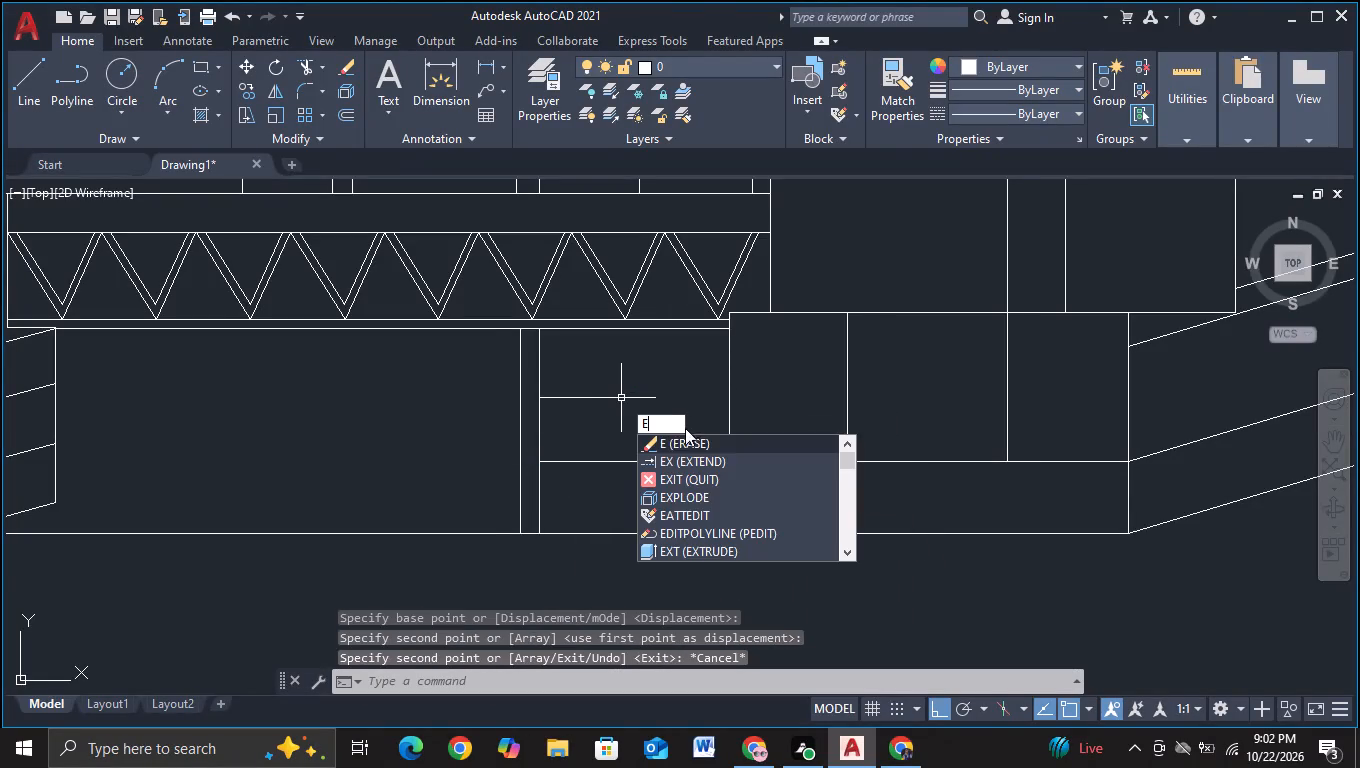
{"action": "left_click", "coordinate": [703, 465]}
{"action": "left_click_drag", "start_coordinate": [618, 374], "coordinate": [615, 431]}
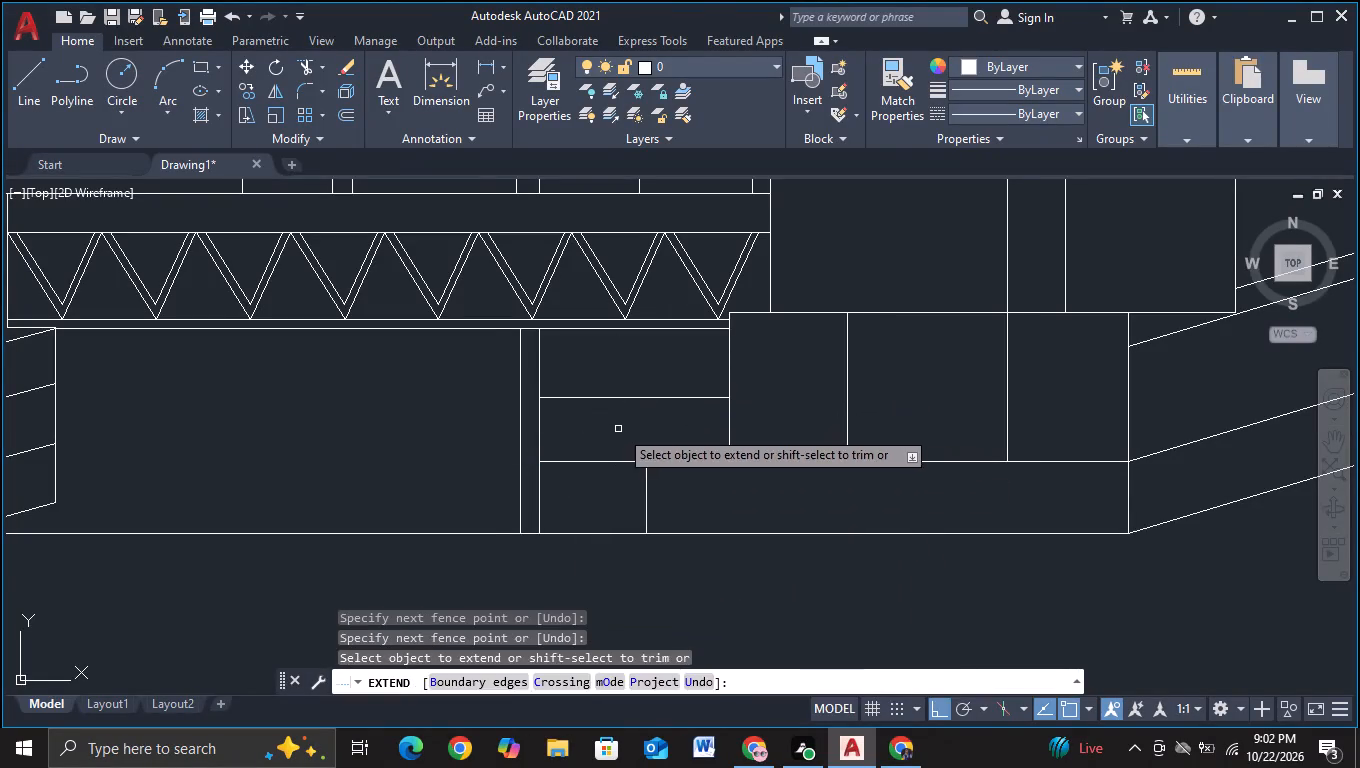
{"action": "key", "text": "Escape"}
Draw a horizontal line from the lower block's left edge, level with the truss beam's bottom line, rightward past the first vertical divider.
{"action": "scroll", "coordinate": [688, 447], "scroll_direction": "down", "scroll_amount": 3}
{"action": "scroll", "coordinate": [706, 468], "scroll_direction": "up", "scroll_amount": 2}
{"action": "middle_click_drag", "start_coordinate": [674, 457], "coordinate": [596, 476]}
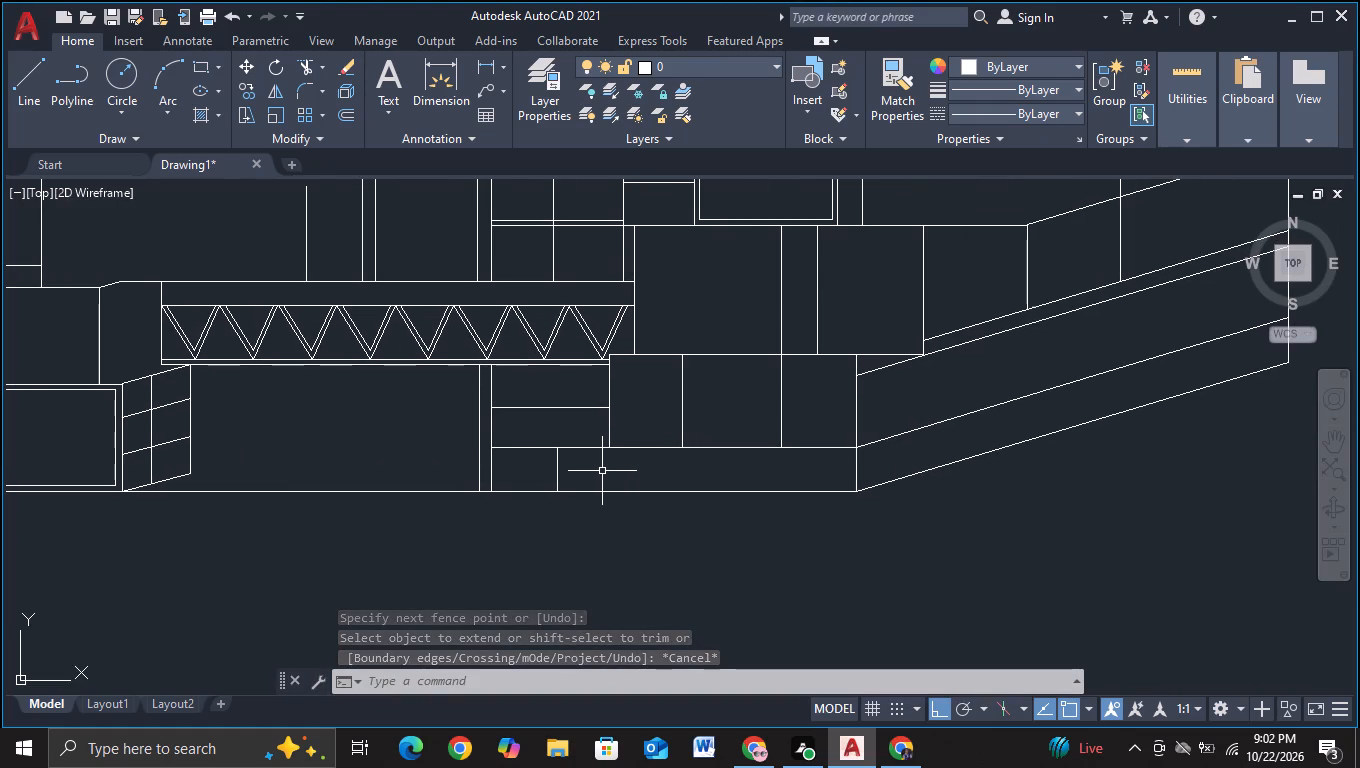
{"action": "middle_click_drag", "start_coordinate": [643, 485], "coordinate": [643, 504]}
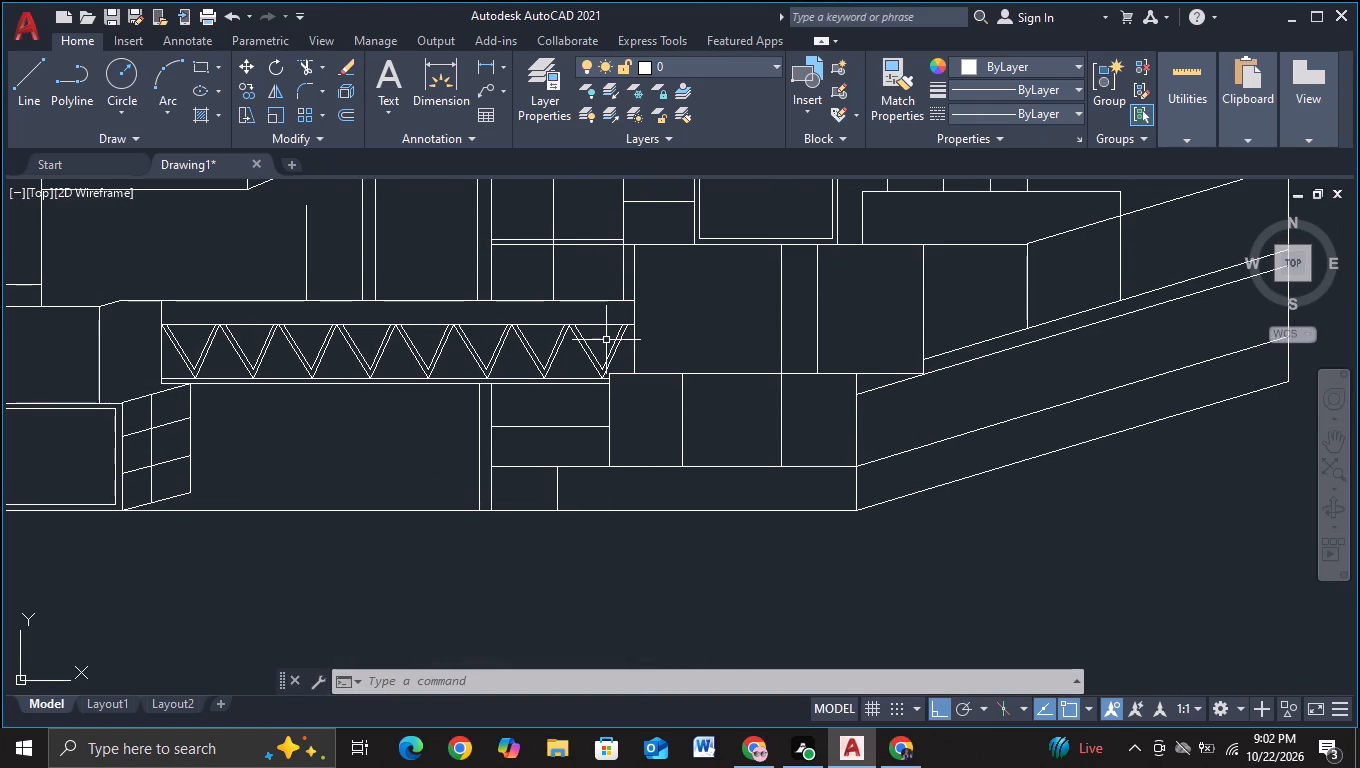
{"action": "middle_click_drag", "start_coordinate": [749, 326], "coordinate": [701, 372]}
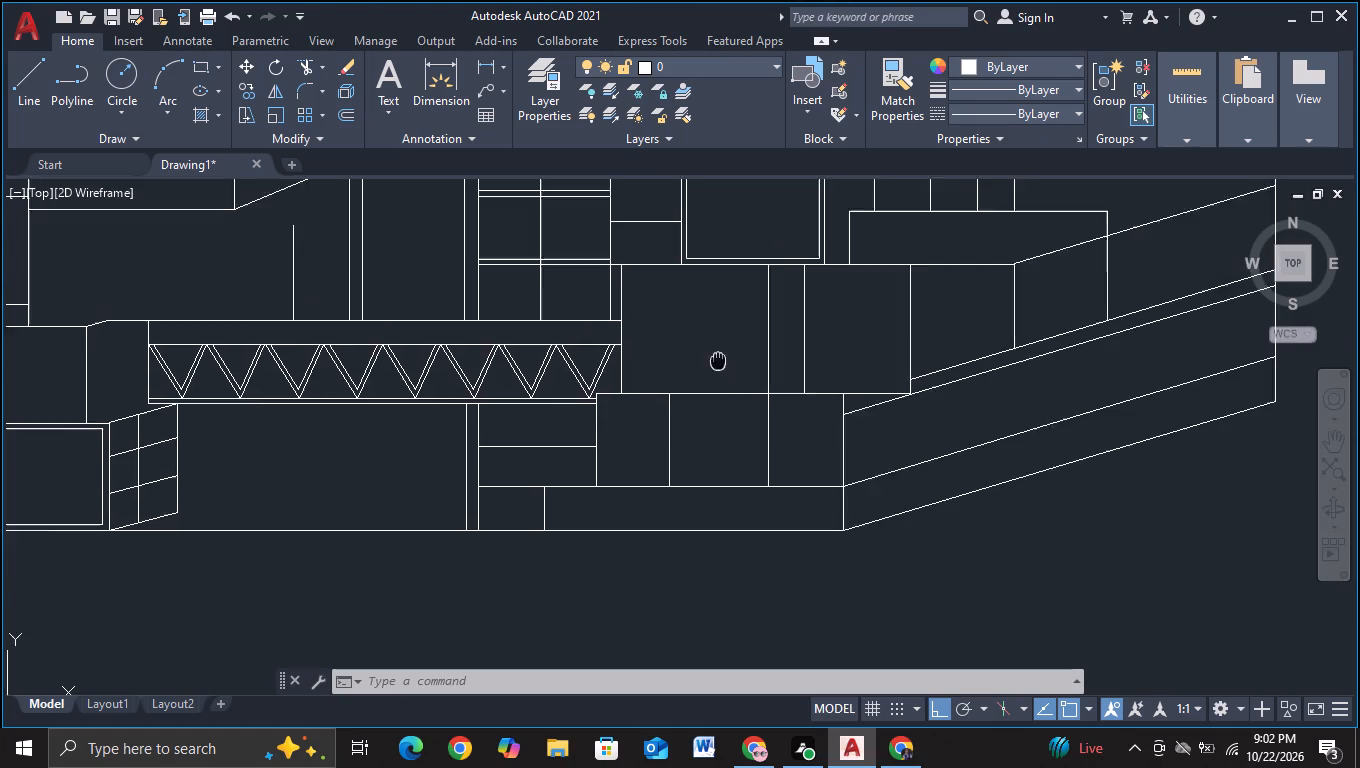
{"action": "middle_click_drag", "start_coordinate": [701, 372], "coordinate": [639, 407]}
{"action": "middle_click_drag", "start_coordinate": [639, 407], "coordinate": [596, 377]}
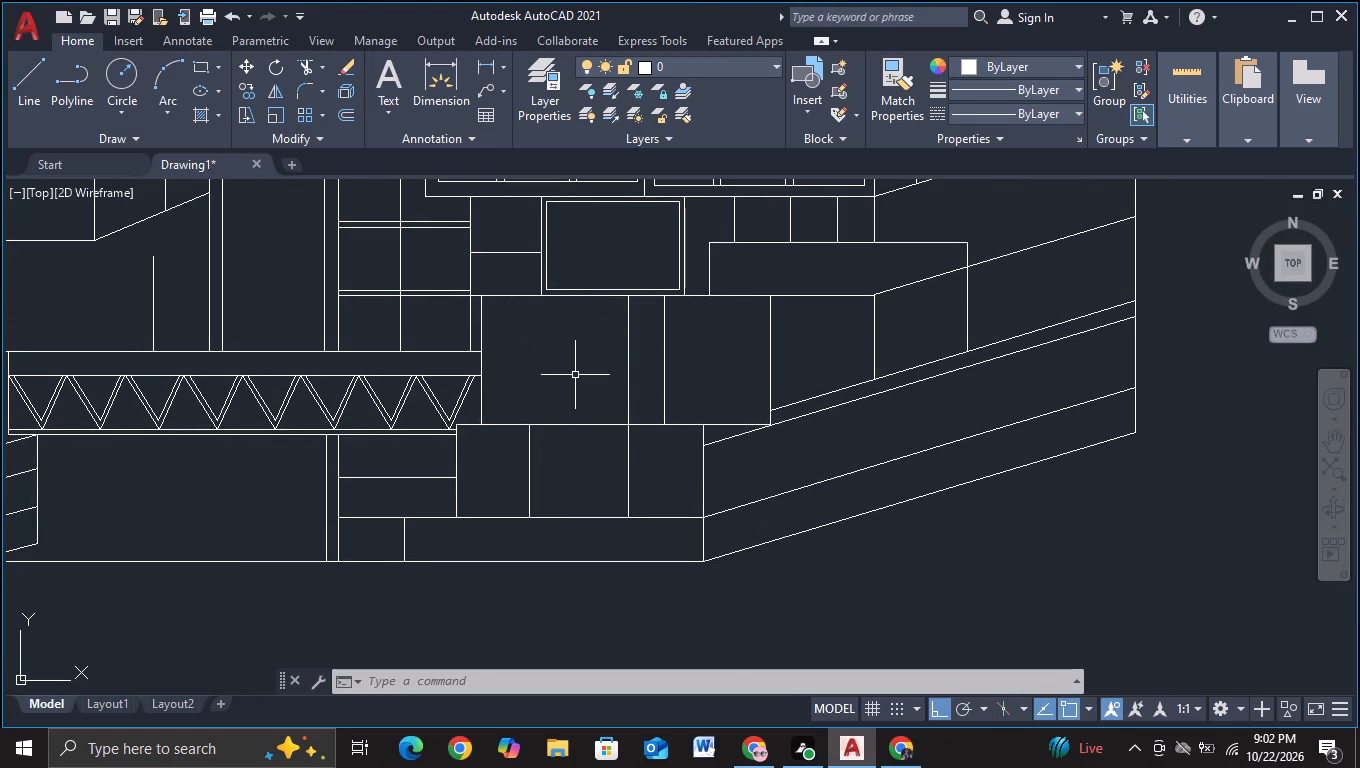
{"action": "left_click", "coordinate": [33, 85]}
{"action": "scroll", "coordinate": [356, 343], "scroll_direction": "up", "scroll_amount": 1}
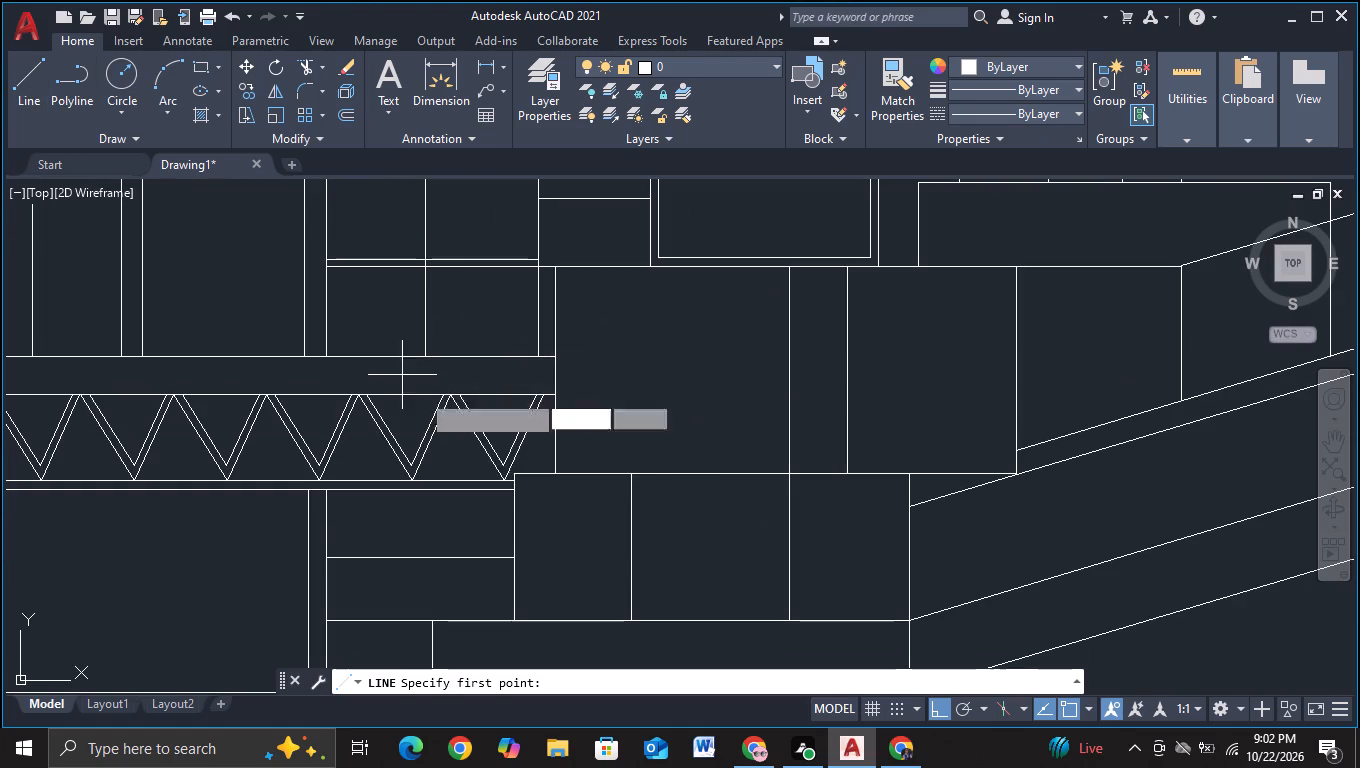
{"action": "middle_click_drag", "start_coordinate": [525, 524], "coordinate": [526, 468]}
{"action": "scroll", "coordinate": [525, 516], "scroll_direction": "up", "scroll_amount": 2}
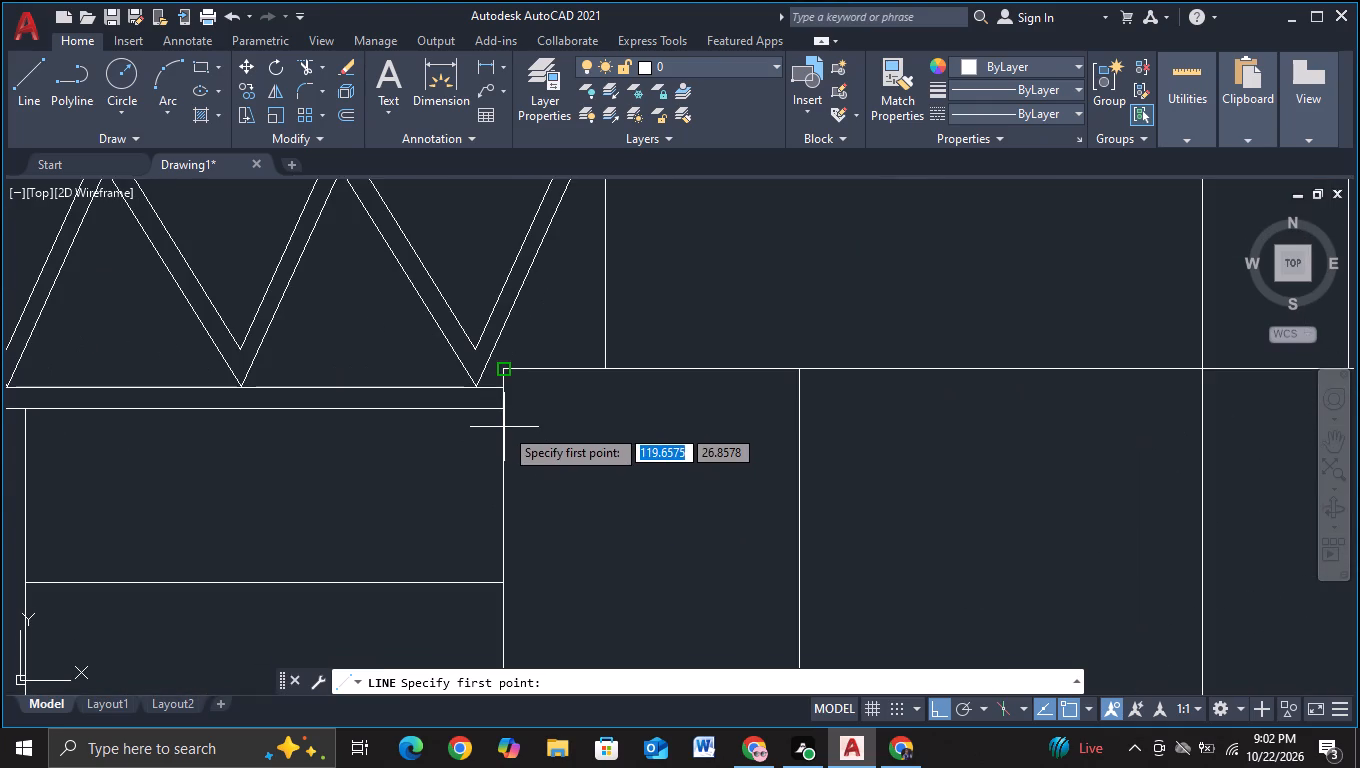
{"action": "left_click", "coordinate": [501, 408]}
{"action": "left_click", "coordinate": [874, 442]}
{"action": "key", "text": "Escape"}
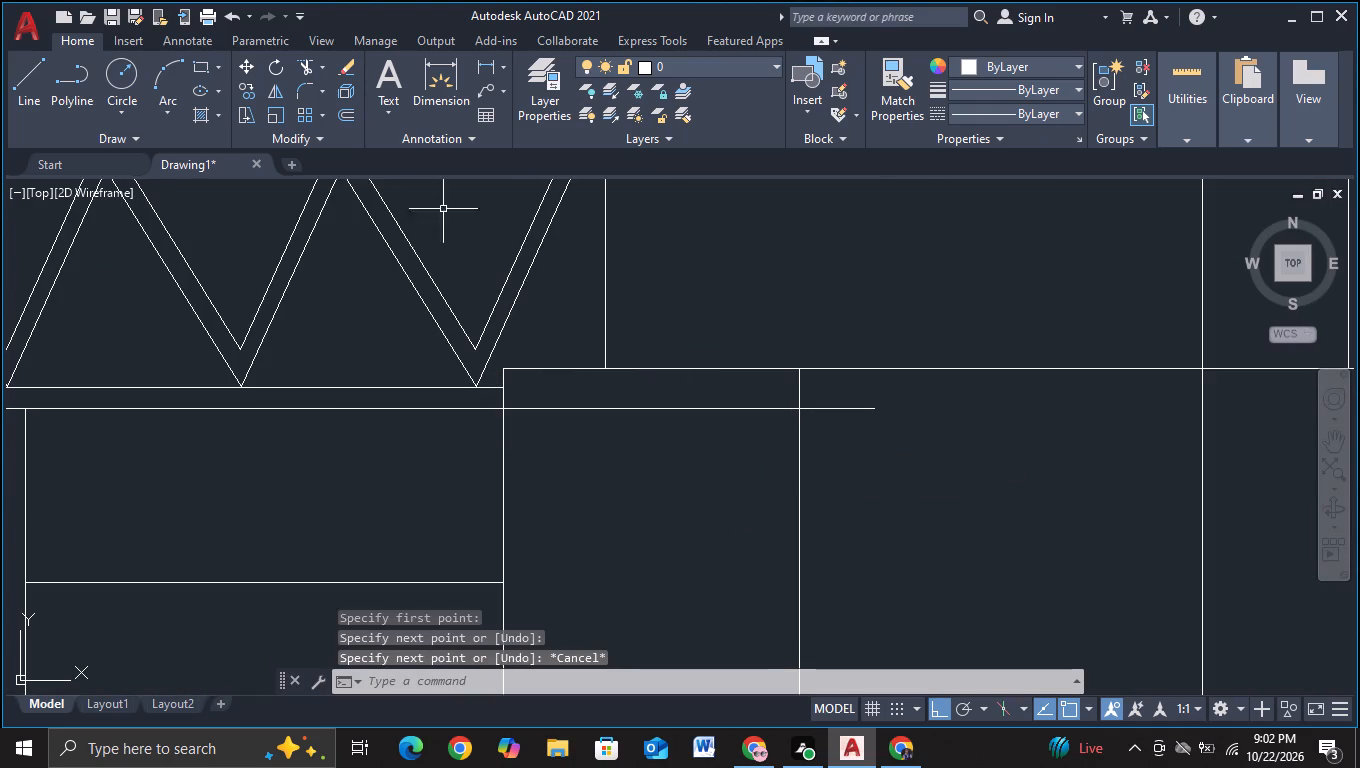
Trim the part of the new horizontal line that overruns the block's first vertical divider.
{"action": "left_click", "coordinate": [302, 64]}
{"action": "left_click", "coordinate": [862, 392]}
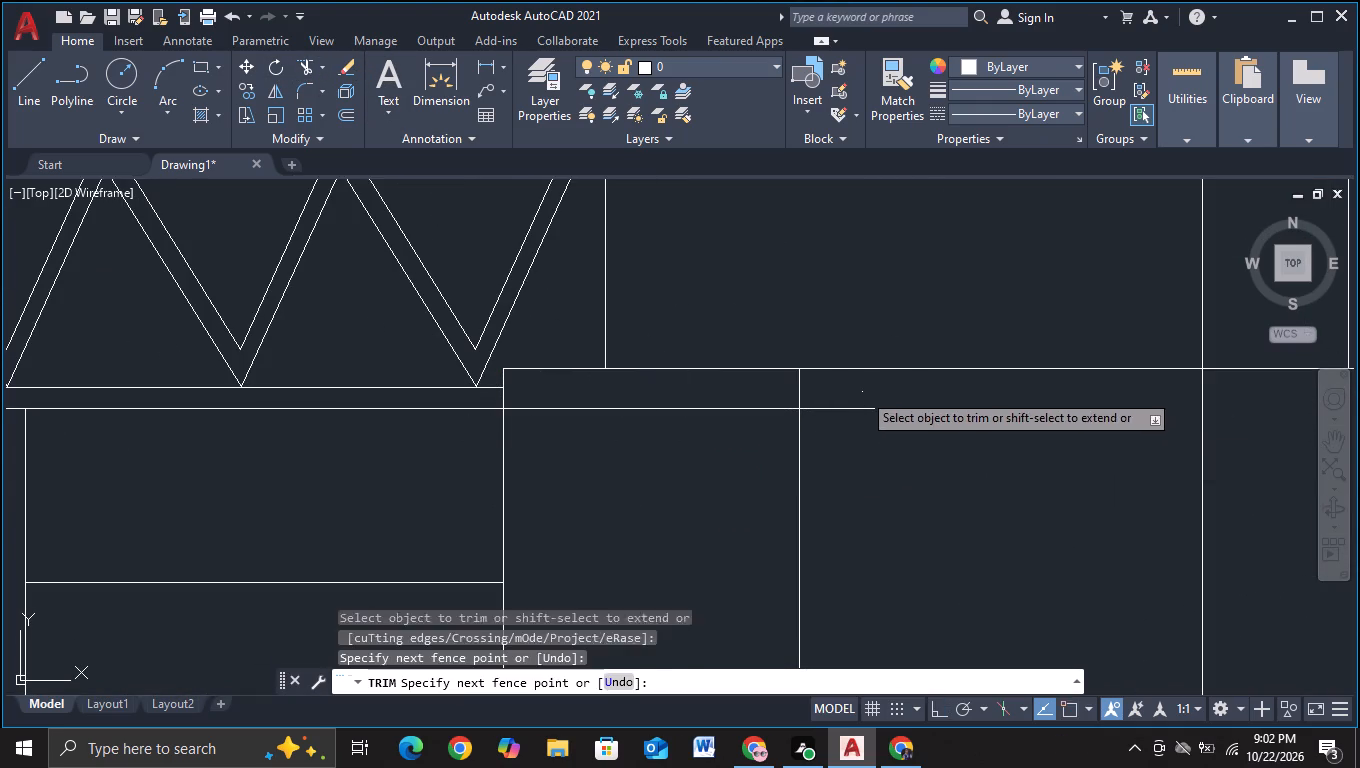
{"action": "left_click", "coordinate": [847, 484]}
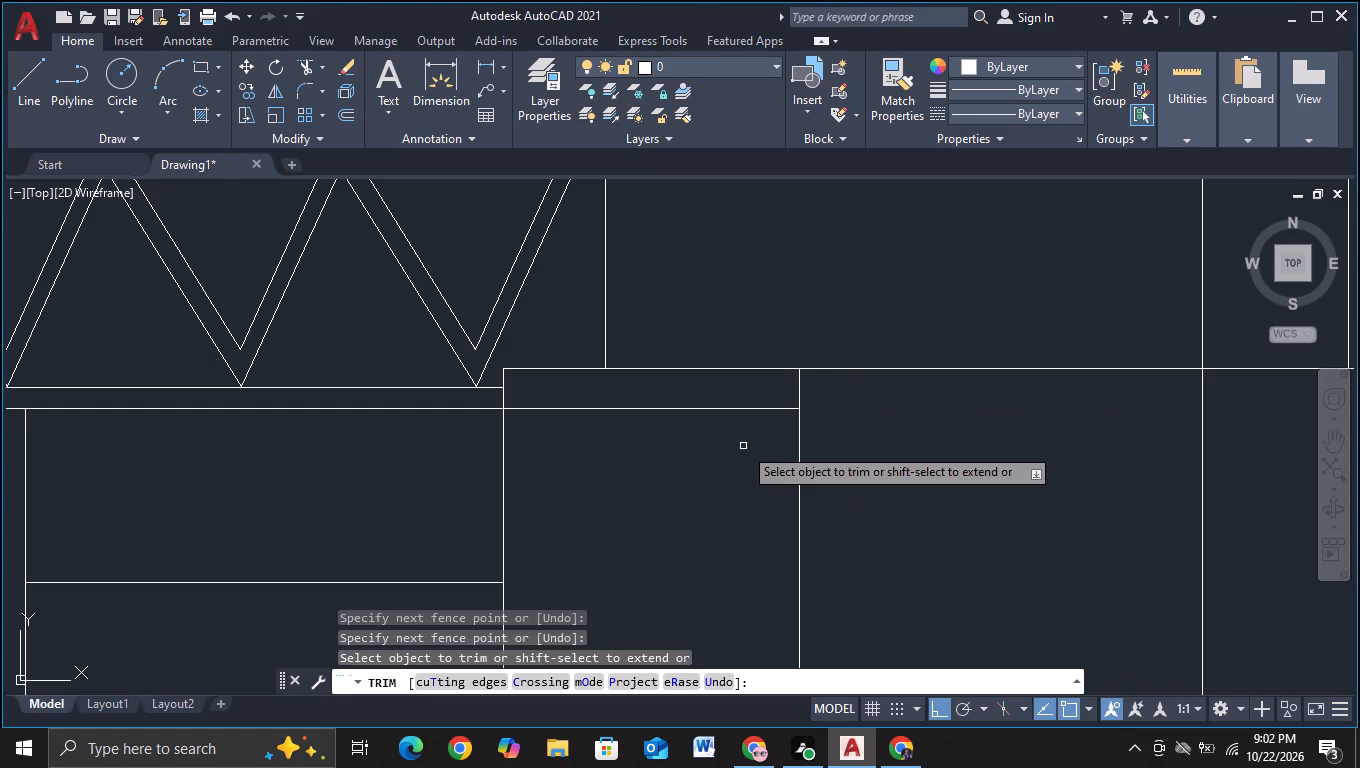
{"action": "key", "text": "Escape"}
Copy the short horizontal line in the lower block's first bay straight down eleven times, roughly 0.8 units apart, to the block's bottom edge.
{"action": "left_click", "coordinate": [728, 410]}
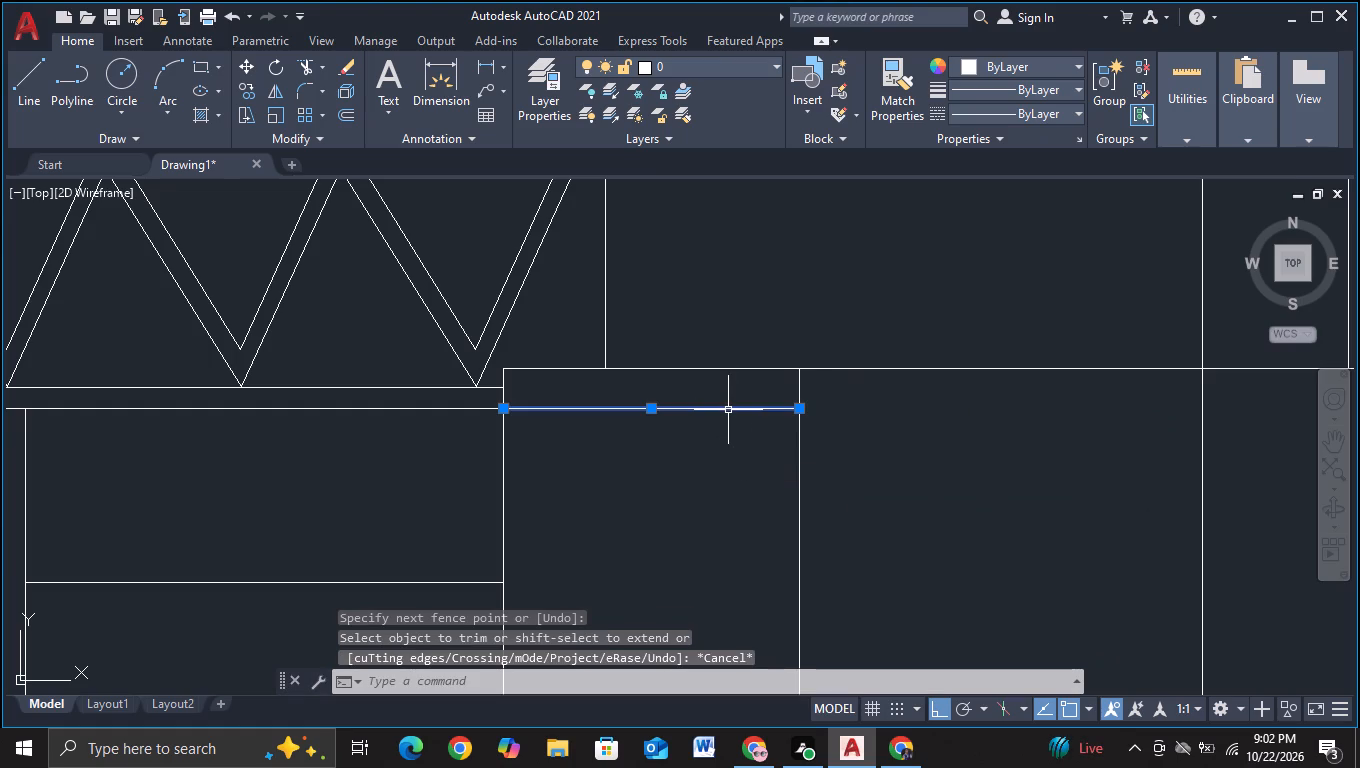
{"action": "key", "text": "c"}
{"action": "left_click", "coordinate": [820, 482]}
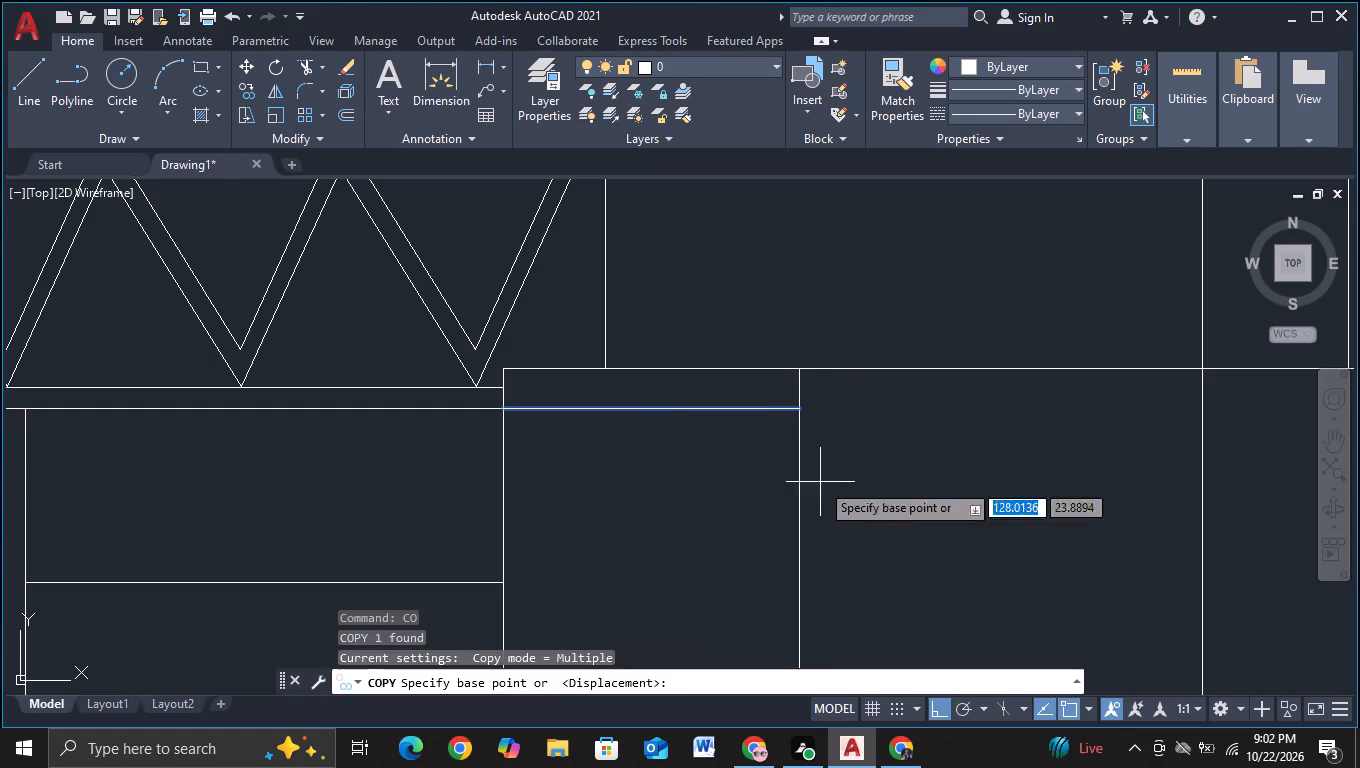
{"action": "left_click", "coordinate": [720, 421]}
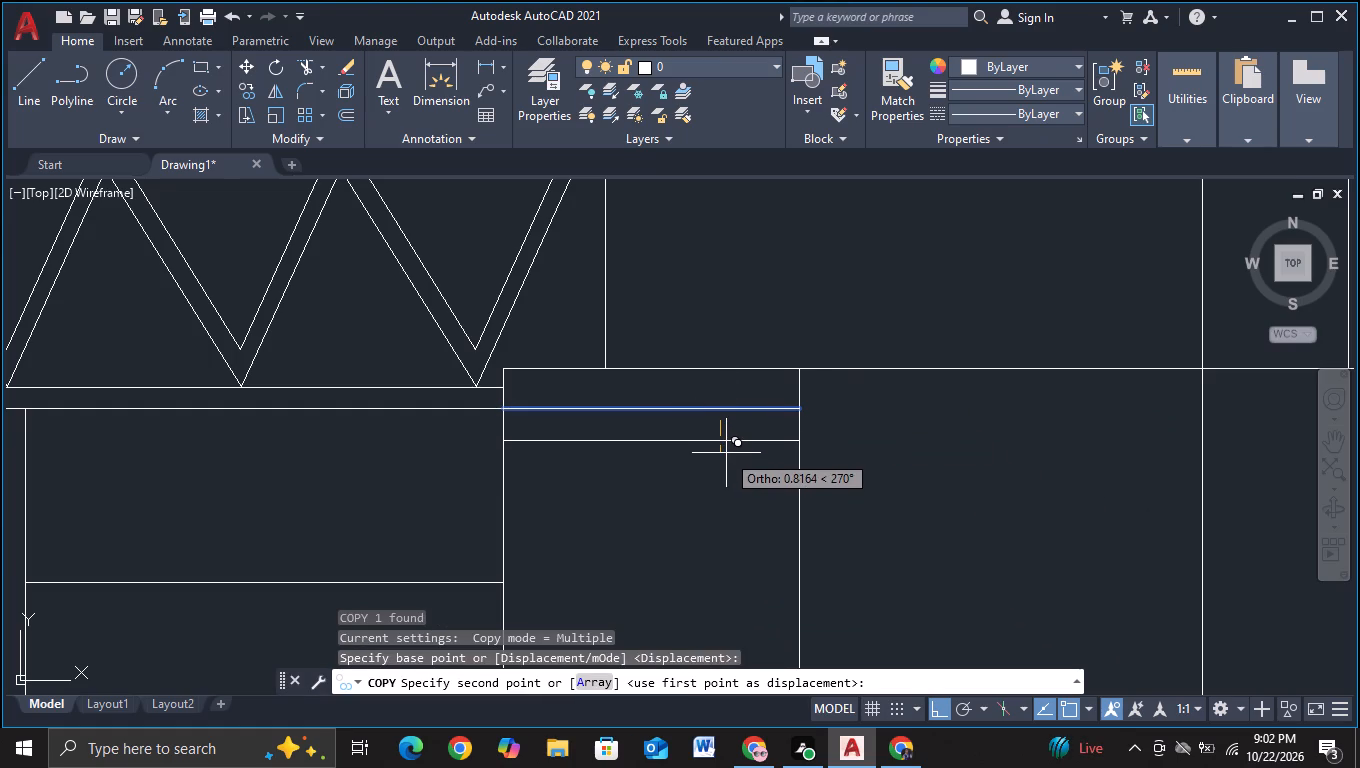
{"action": "left_click", "coordinate": [726, 455]}
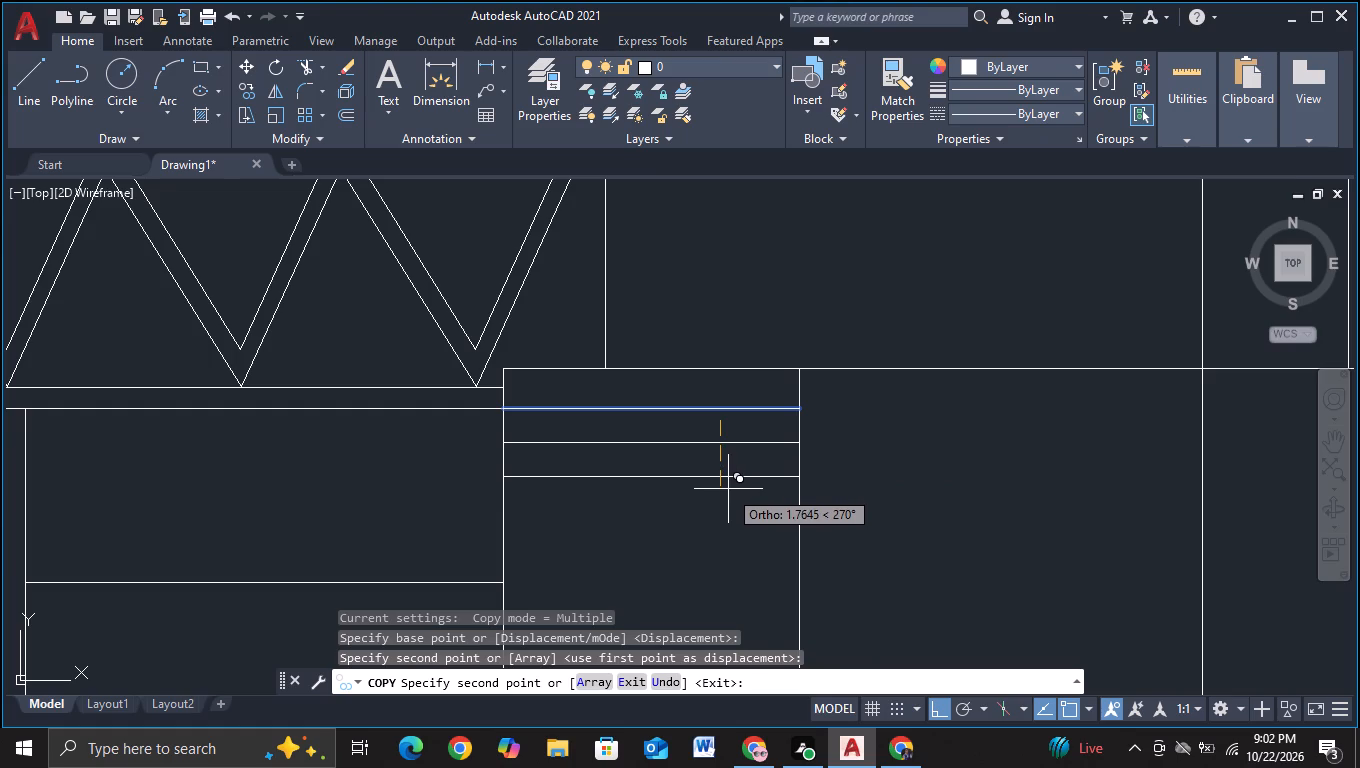
{"action": "left_click", "coordinate": [728, 484]}
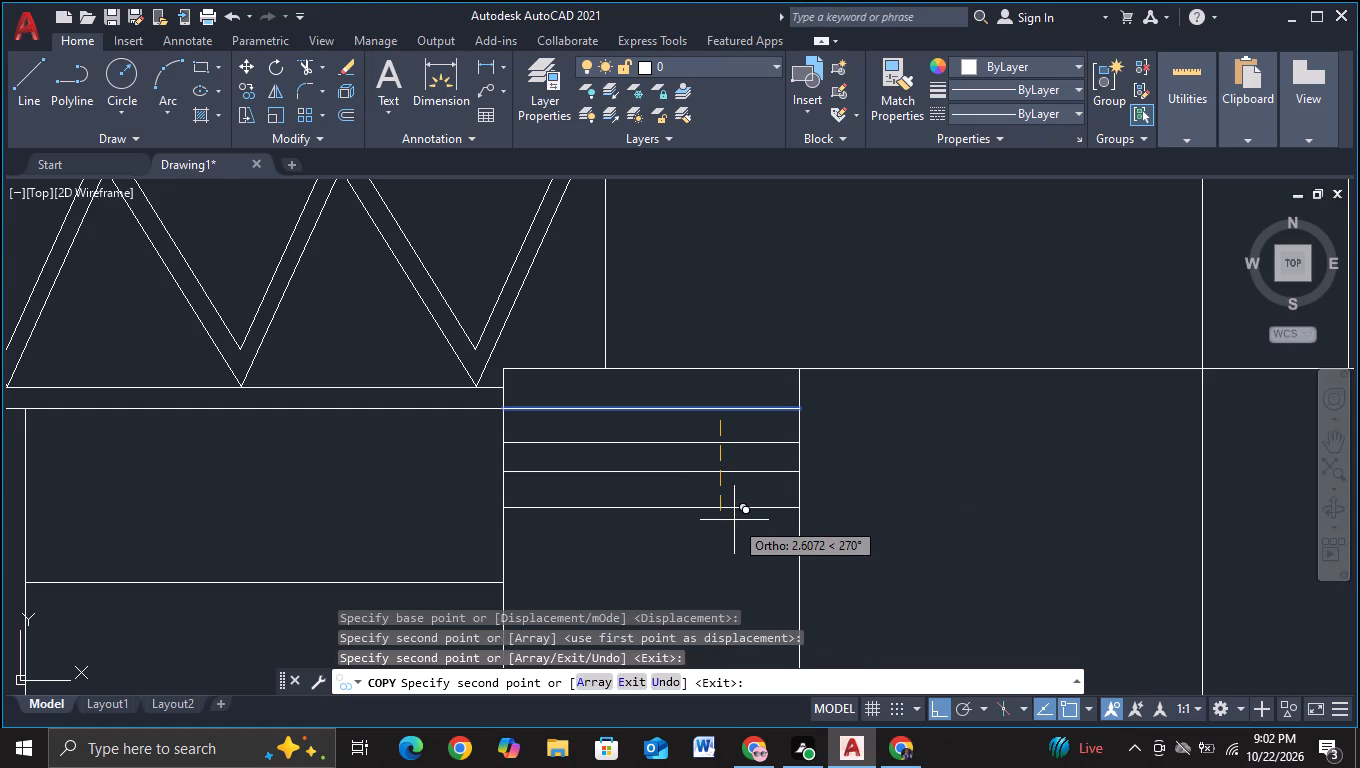
{"action": "left_click", "coordinate": [737, 516]}
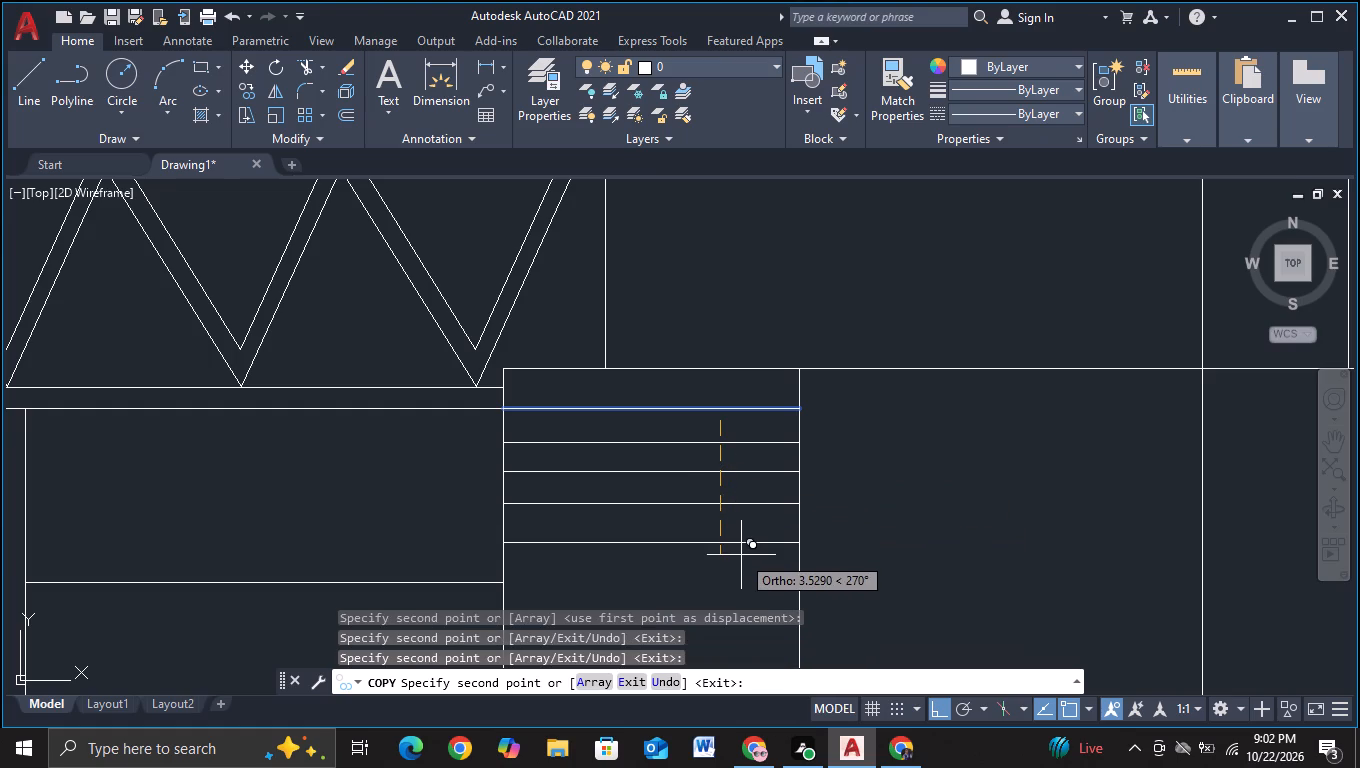
{"action": "left_click", "coordinate": [742, 548]}
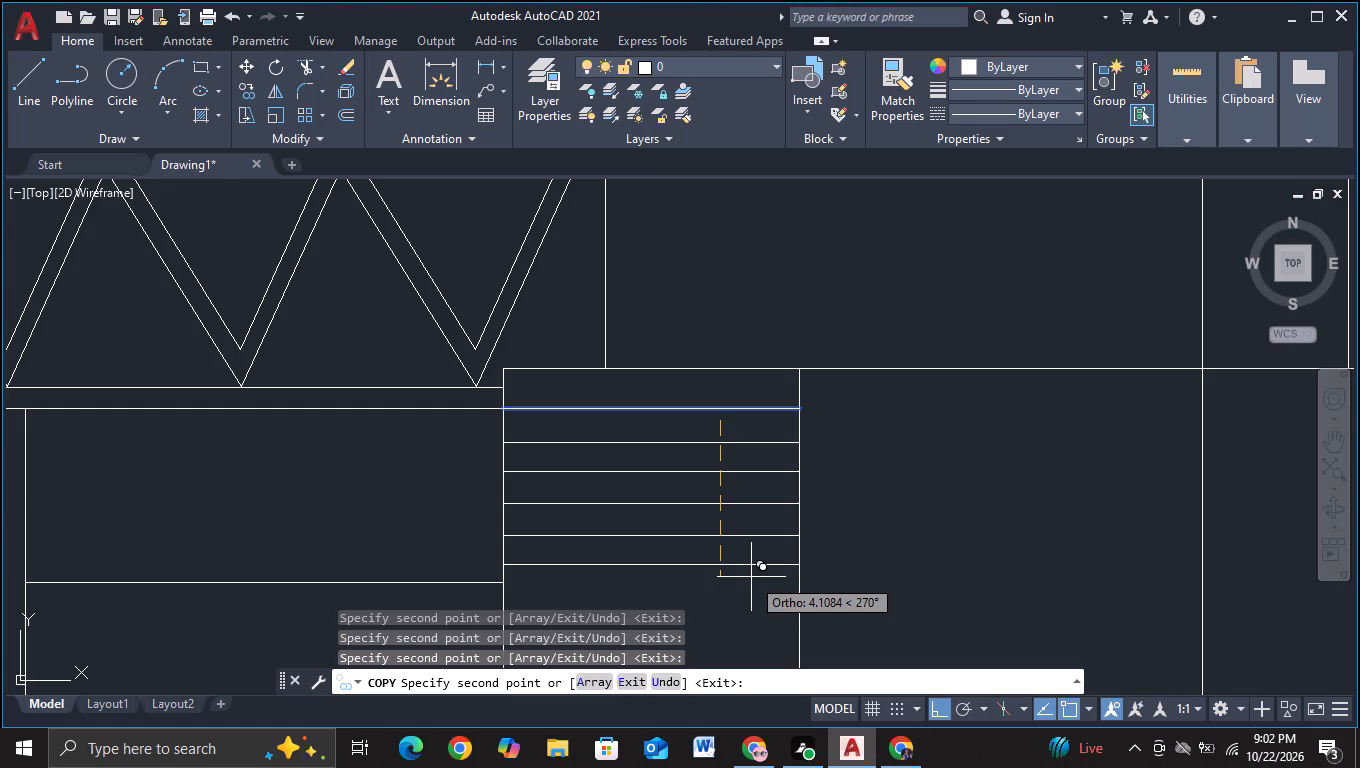
{"action": "left_click", "coordinate": [751, 577]}
{"action": "middle_click_drag", "start_coordinate": [743, 573], "coordinate": [776, 409]}
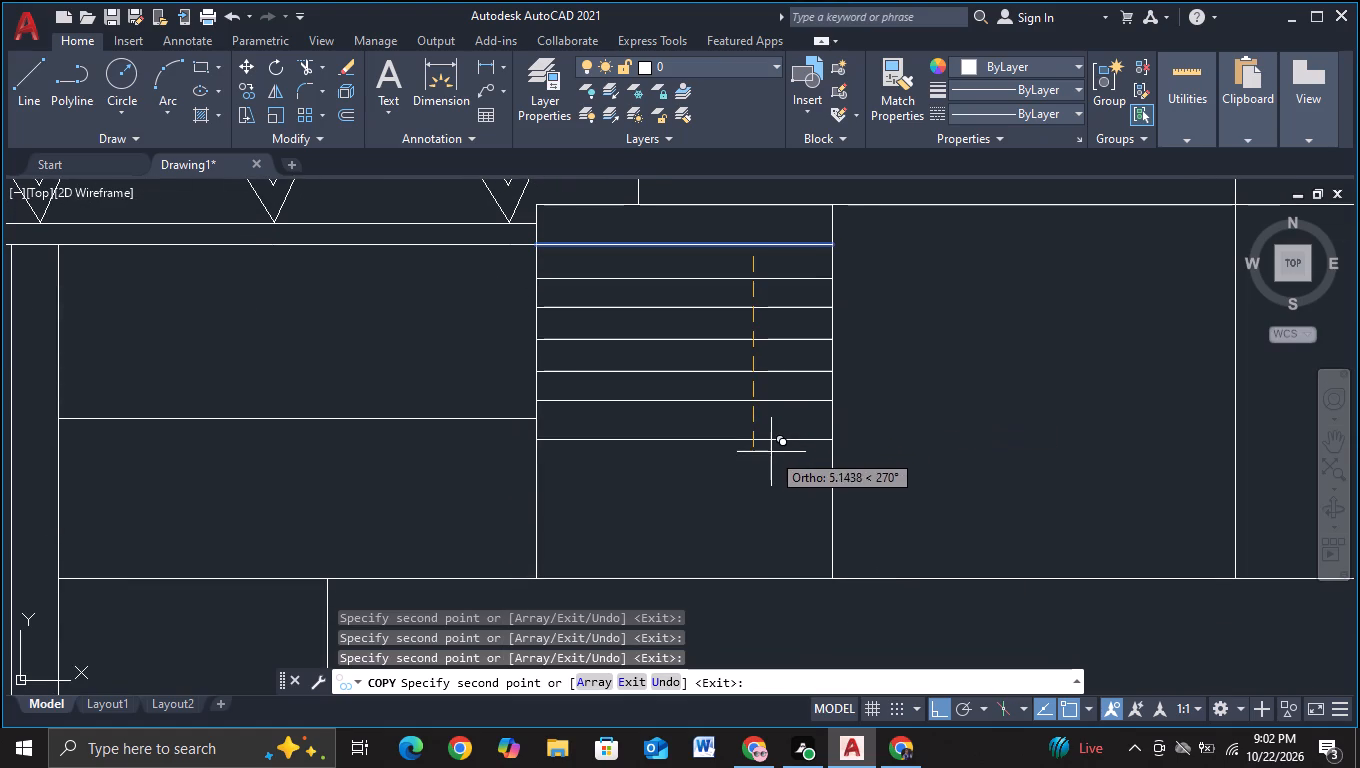
{"action": "left_click", "coordinate": [773, 439]}
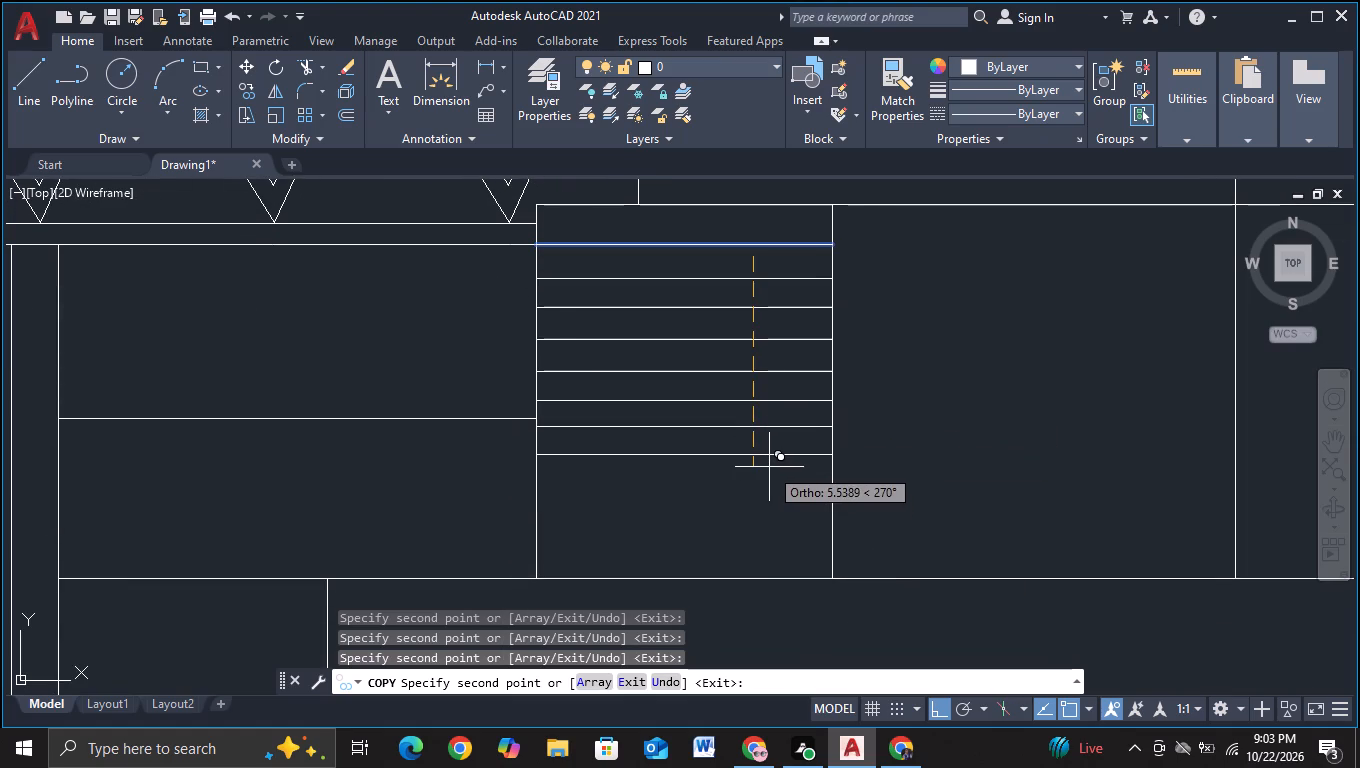
{"action": "left_click", "coordinate": [769, 467]}
{"action": "left_click", "coordinate": [772, 494]}
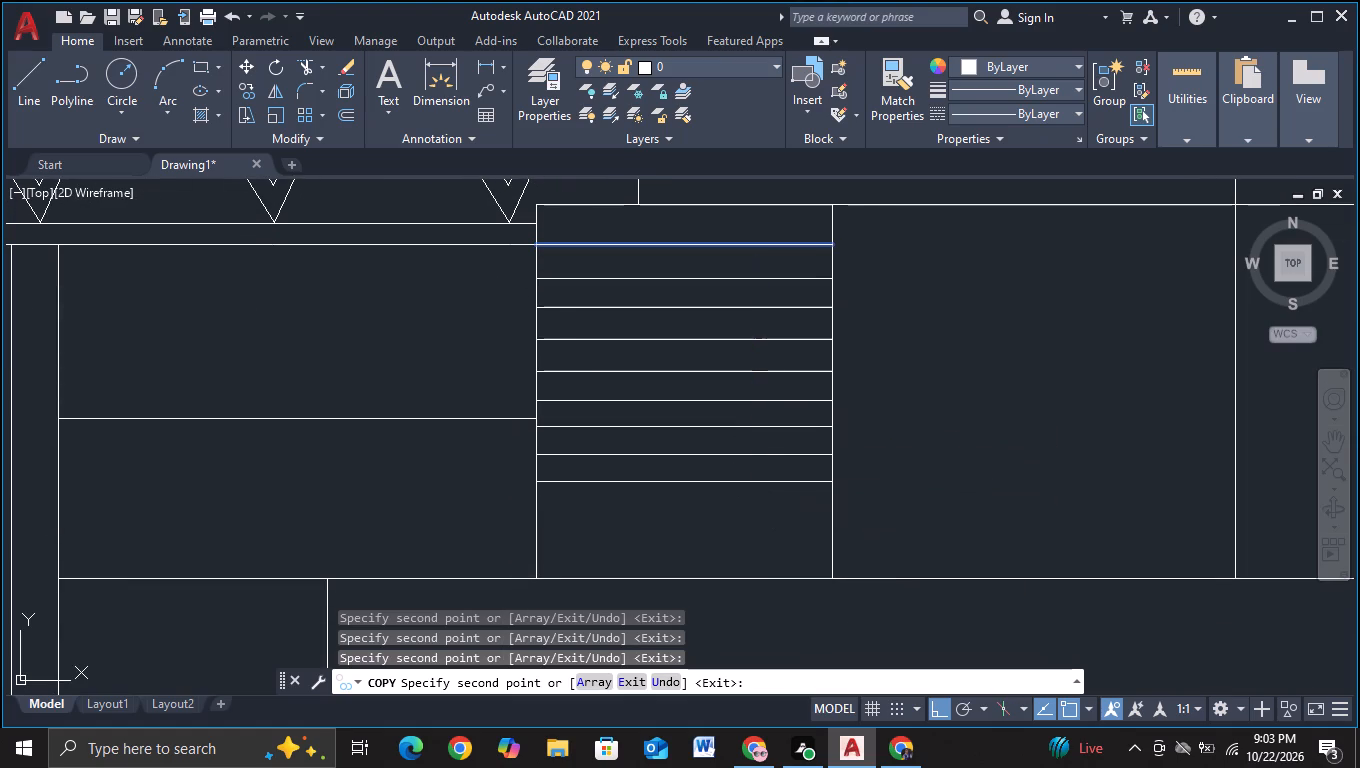
{"action": "left_click", "coordinate": [776, 521]}
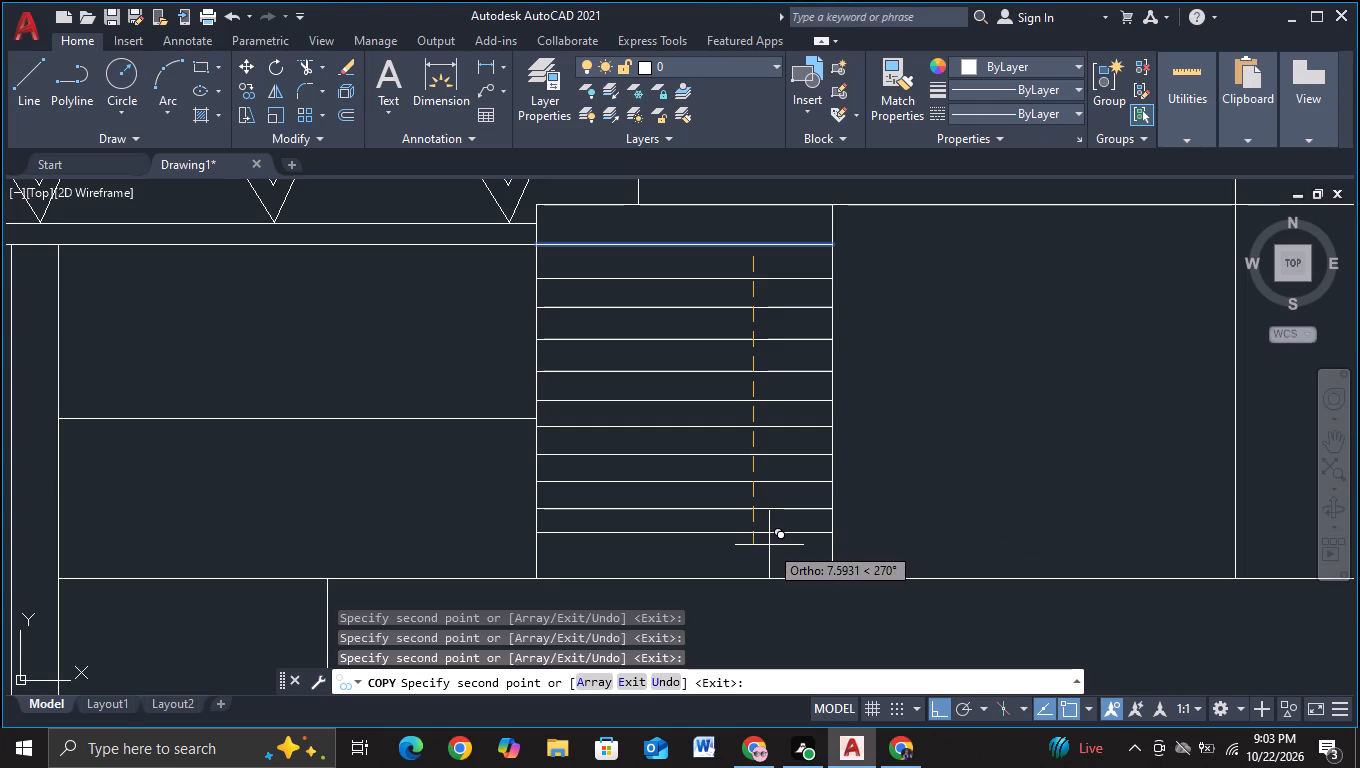
{"action": "left_click", "coordinate": [769, 545]}
{"action": "left_click", "coordinate": [774, 567]}
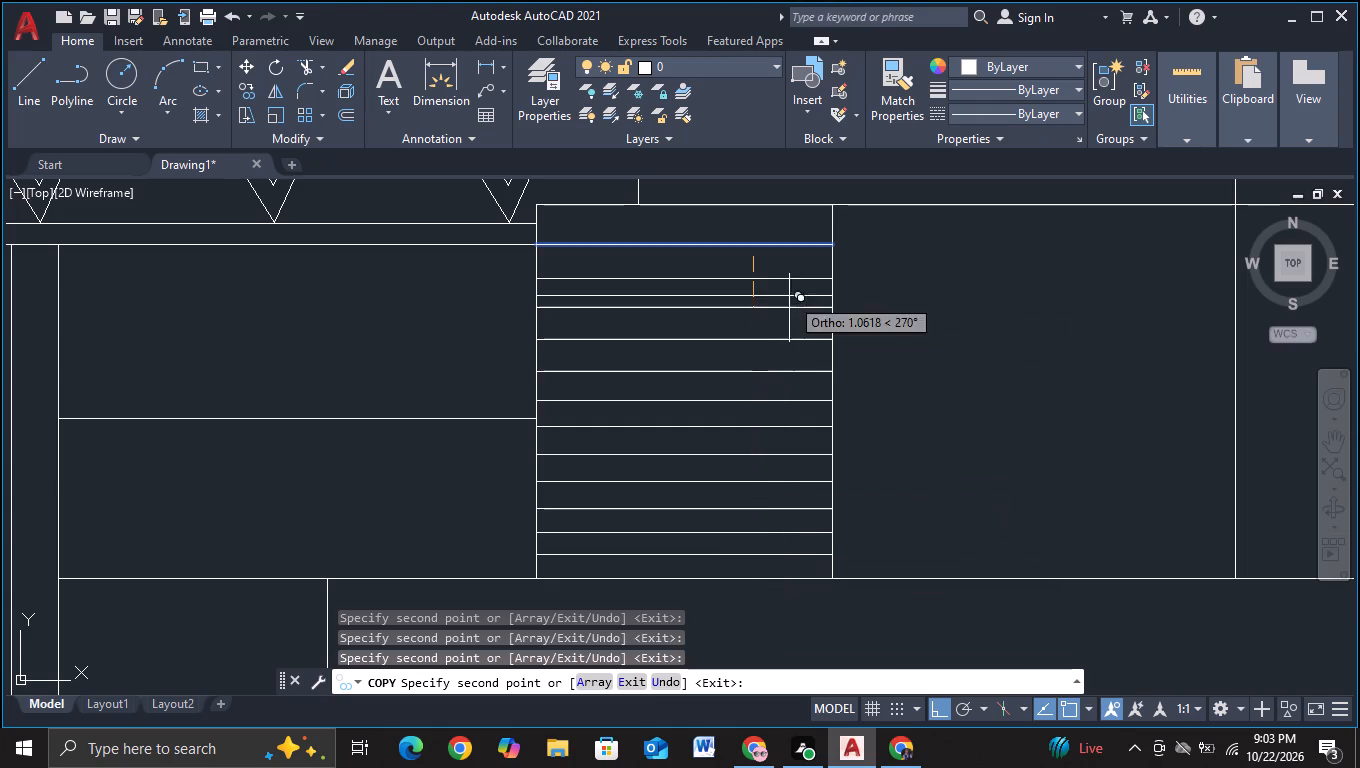
Add one more copy of the source line above it, just below the block's top edge, undoing any misplaced copy.
{"action": "left_click", "coordinate": [766, 237]}
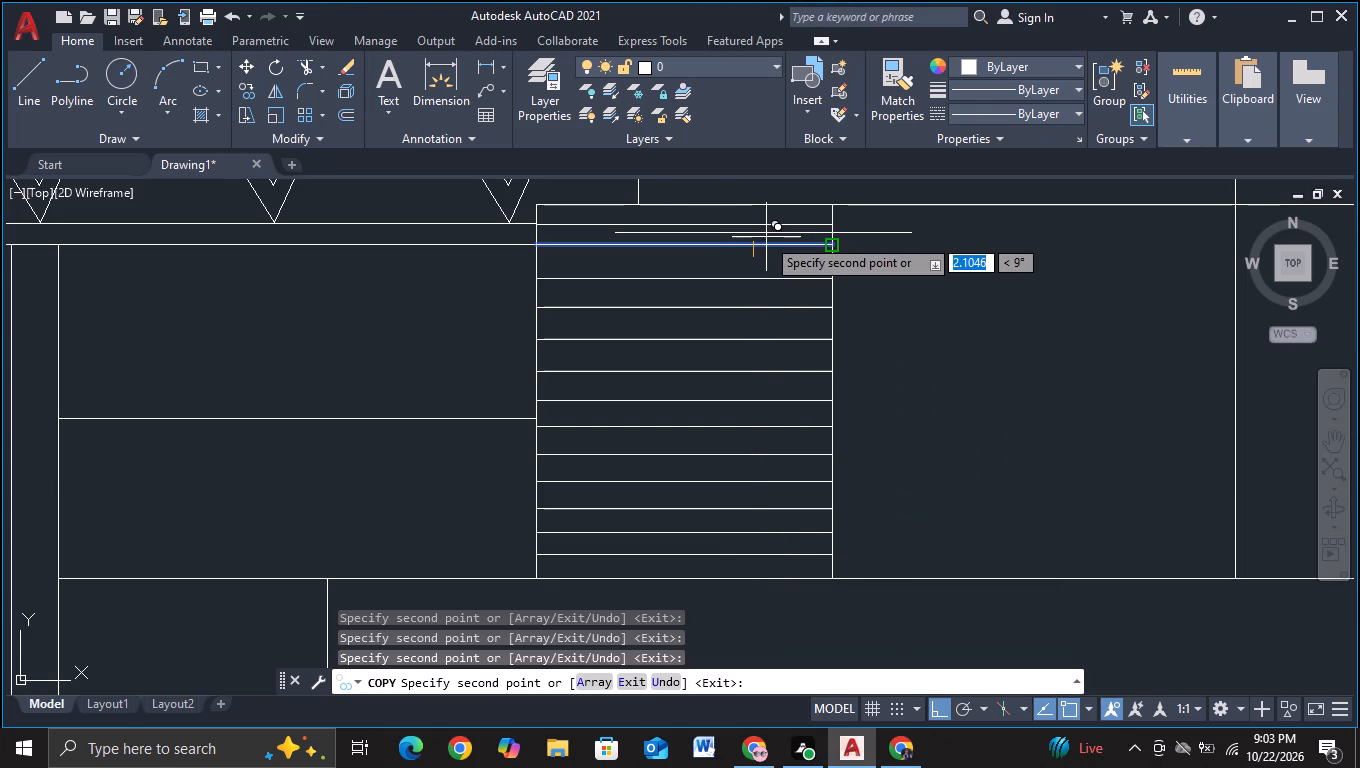
{"action": "key", "text": "ctrl+z"}
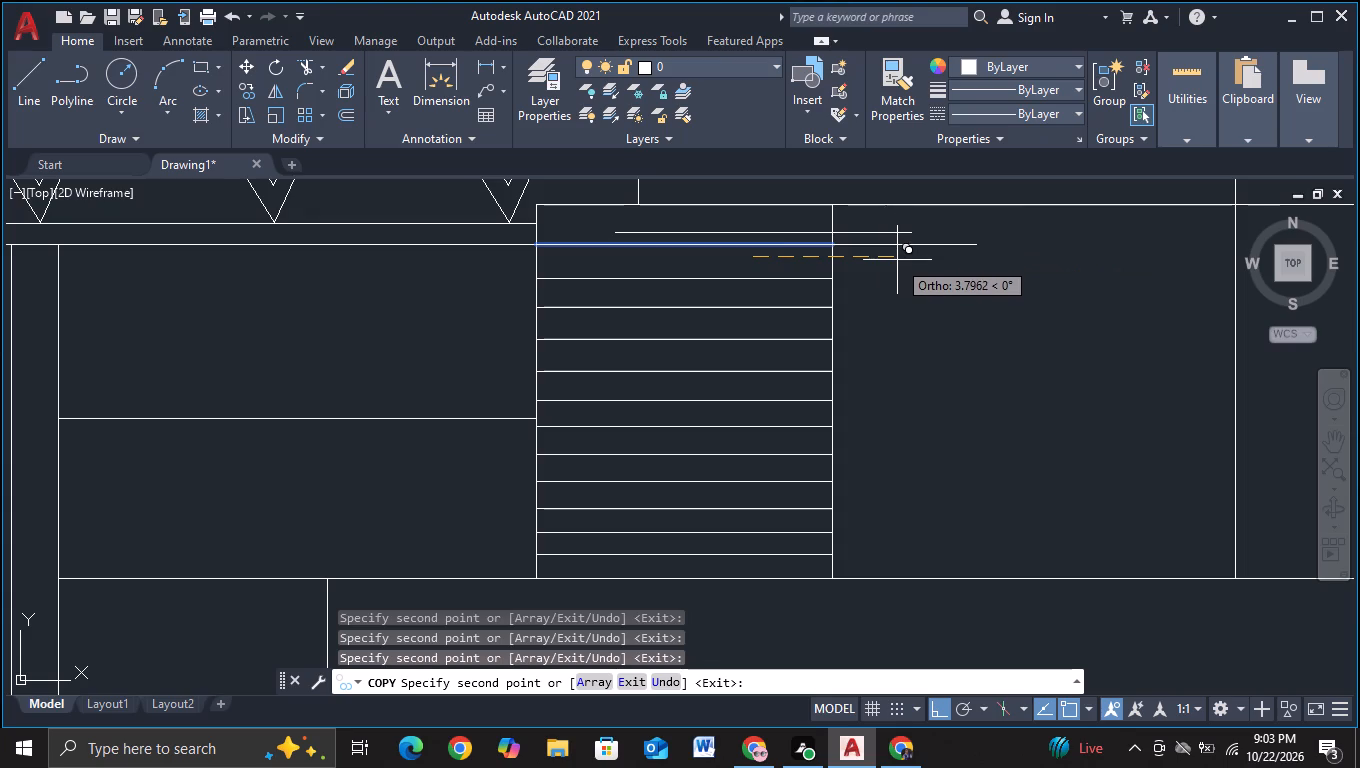
{"action": "scroll", "coordinate": [786, 237], "scroll_direction": "up", "scroll_amount": 2}
{"action": "middle_click_drag", "start_coordinate": [742, 209], "coordinate": [738, 355]}
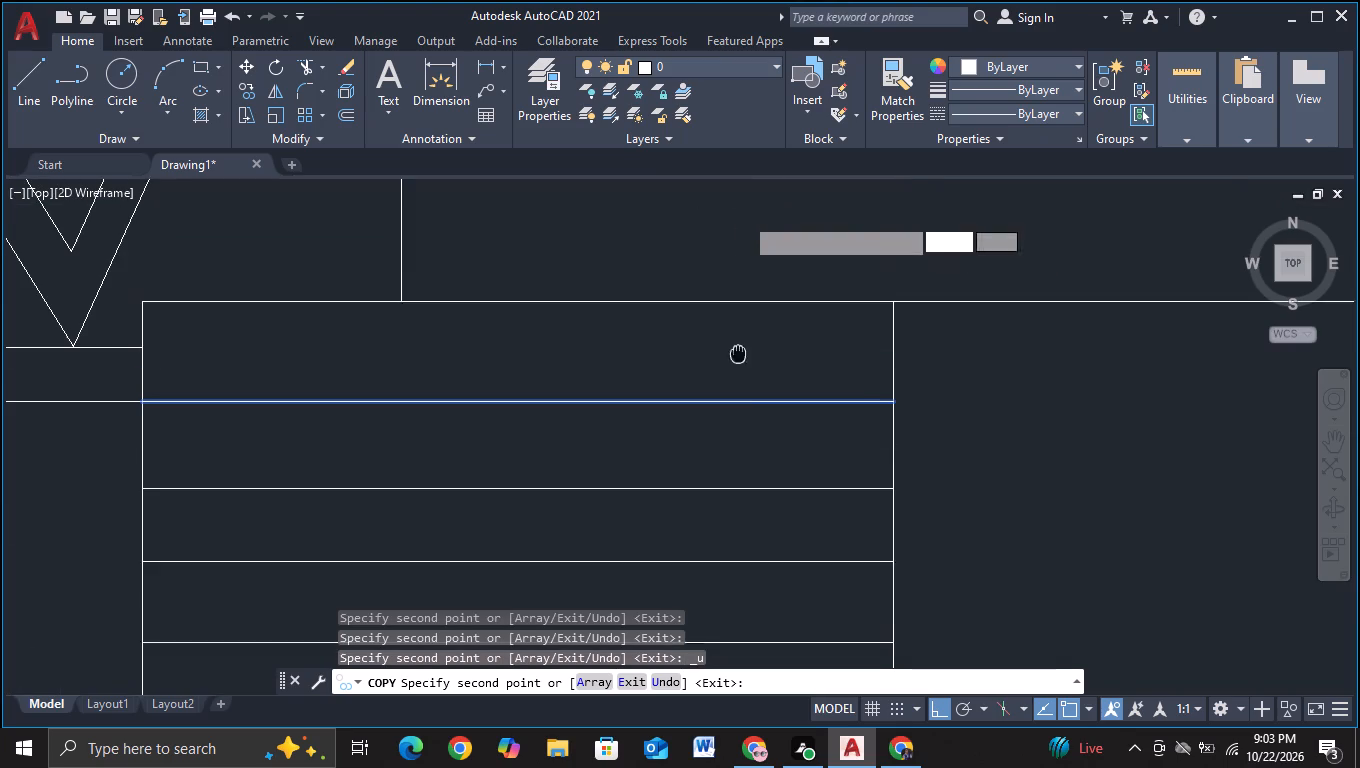
{"action": "middle_click_drag", "start_coordinate": [738, 355], "coordinate": [738, 356]}
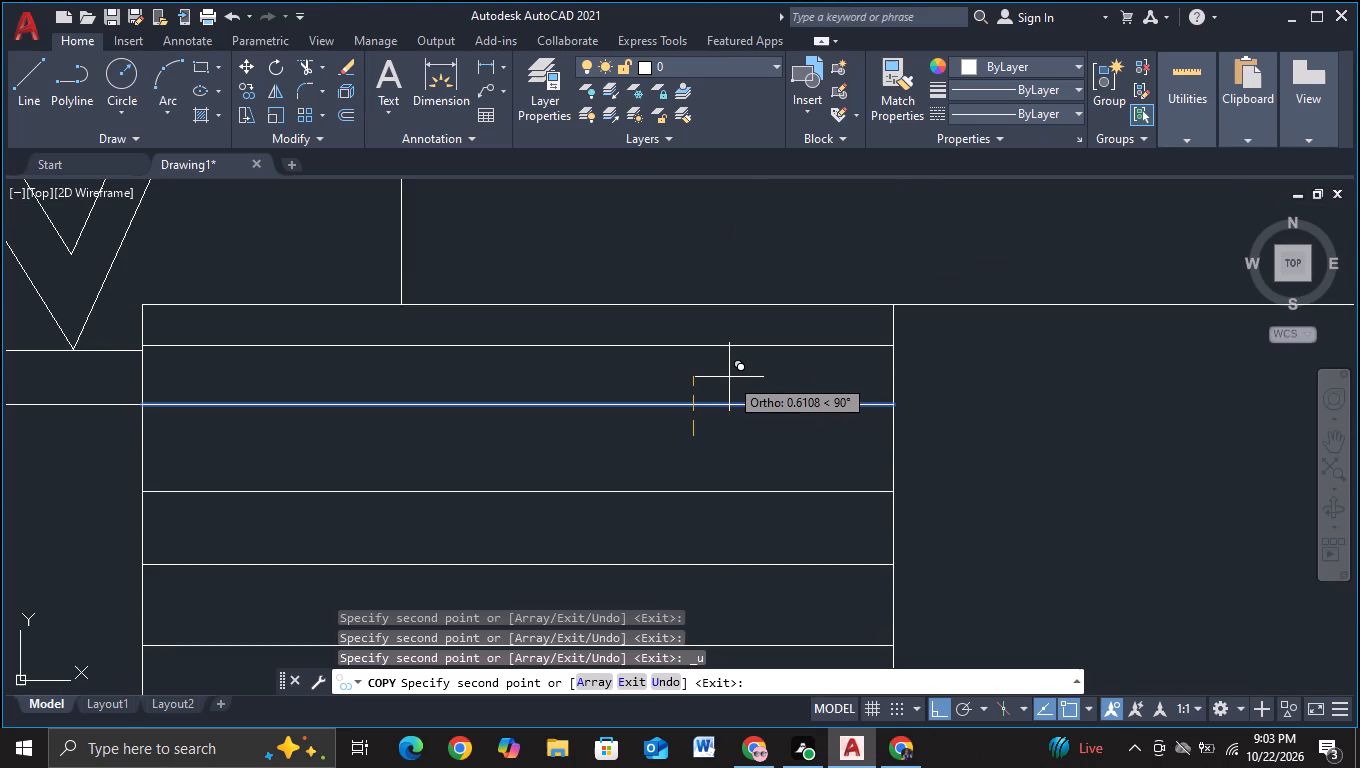
{"action": "left_click", "coordinate": [729, 368]}
{"action": "key", "text": "Escape"}
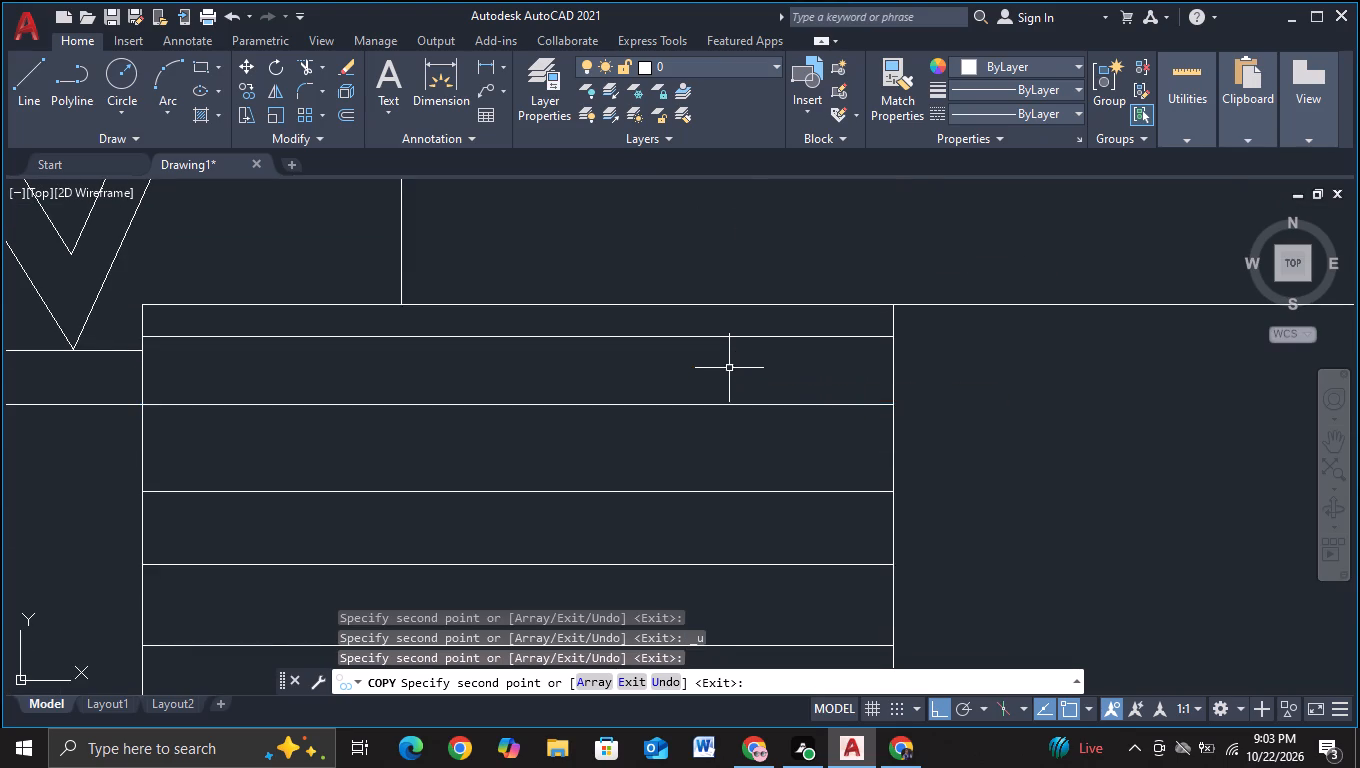
Copy all thirteen slat lines horizontally from the first bay into the block's last bay, ending just short of its right edge.
{"action": "scroll", "coordinate": [783, 381], "scroll_direction": "down", "scroll_amount": 3}
{"action": "middle_click_drag", "start_coordinate": [911, 463], "coordinate": [887, 368]}
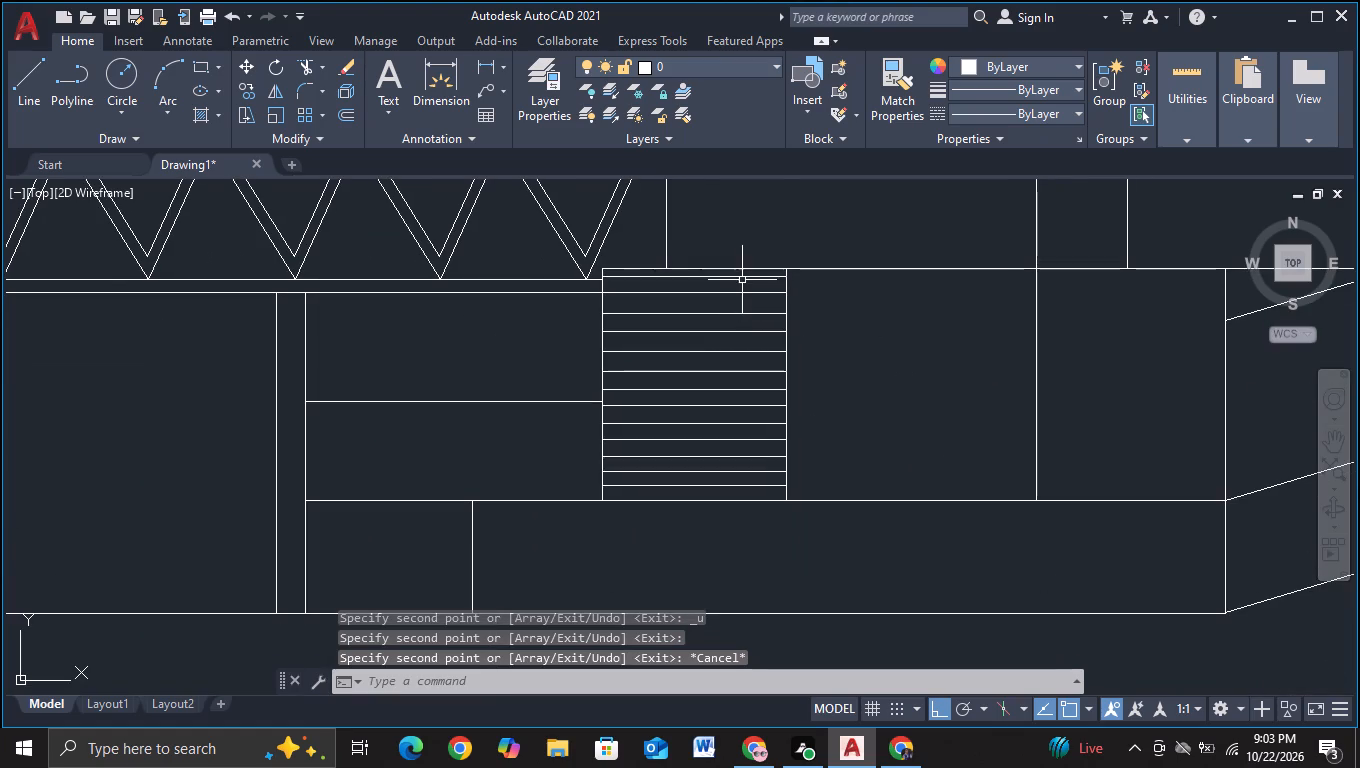
{"action": "left_click_drag", "start_coordinate": [746, 248], "coordinate": [691, 497]}
{"action": "key", "text": "Escape"}
{"action": "scroll", "coordinate": [761, 296], "scroll_direction": "up", "scroll_amount": 2}
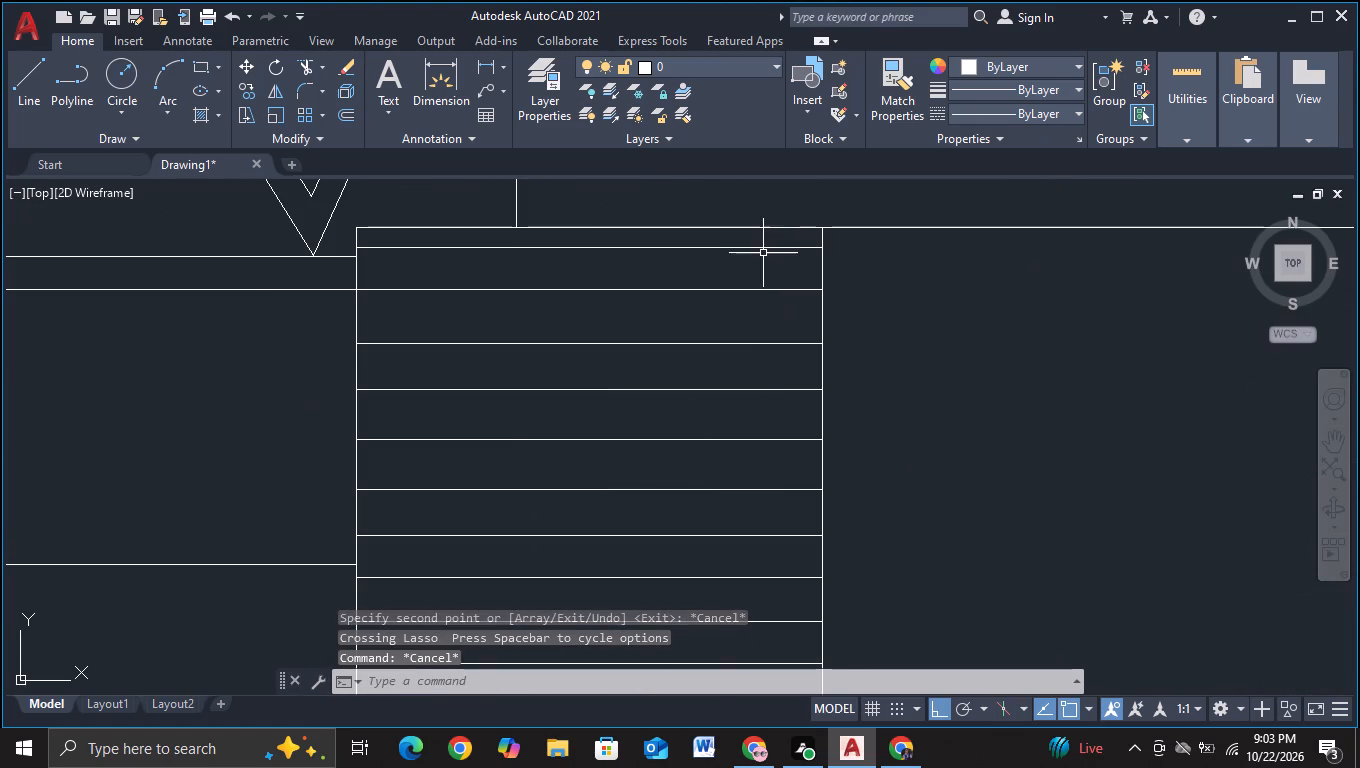
{"action": "left_click_drag", "start_coordinate": [763, 244], "coordinate": [653, 514]}
{"action": "scroll", "coordinate": [653, 514], "scroll_direction": "down", "scroll_amount": 2}
{"action": "middle_click_drag", "start_coordinate": [659, 519], "coordinate": [676, 495]}
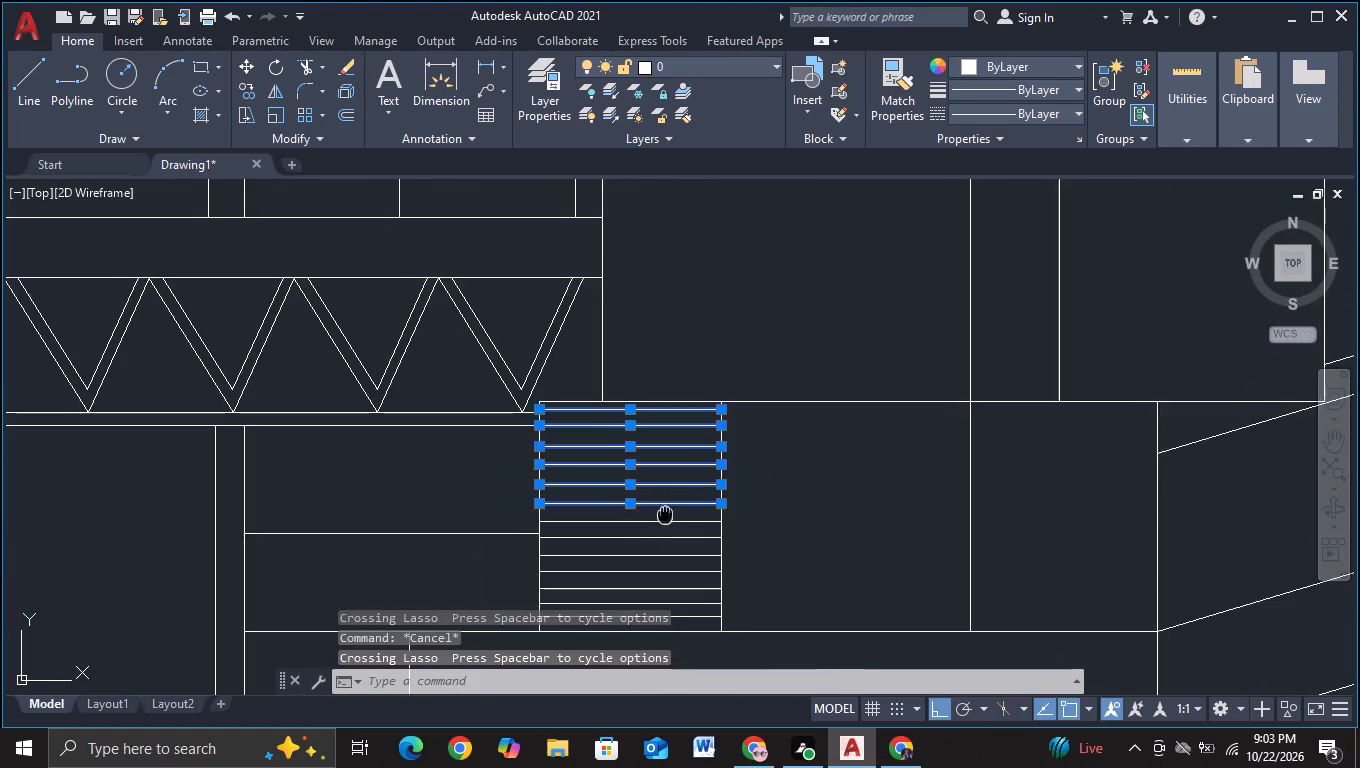
{"action": "middle_click_drag", "start_coordinate": [676, 495], "coordinate": [747, 363]}
{"action": "scroll", "coordinate": [747, 363], "scroll_direction": "up", "scroll_amount": 1}
{"action": "left_click_drag", "start_coordinate": [747, 363], "coordinate": [692, 501]}
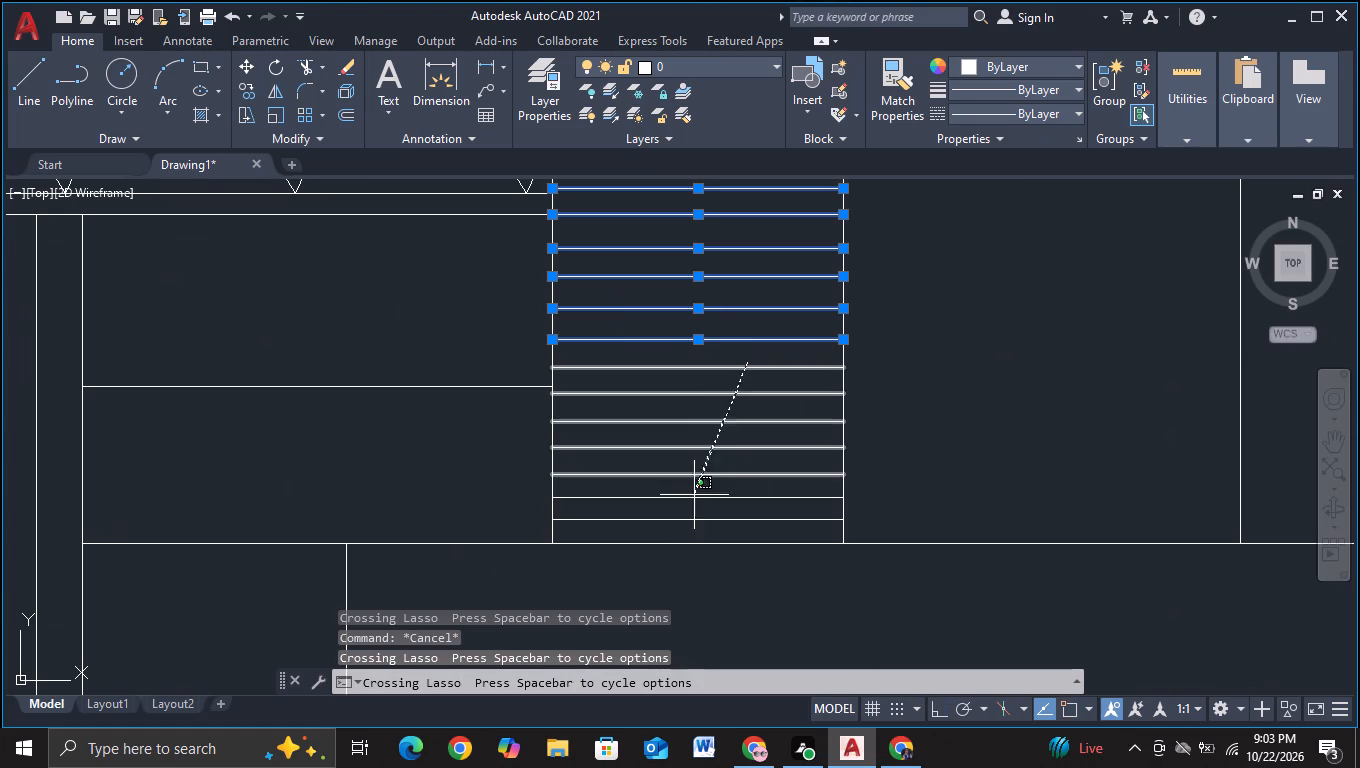
{"action": "left_click_drag", "start_coordinate": [692, 501], "coordinate": [685, 528]}
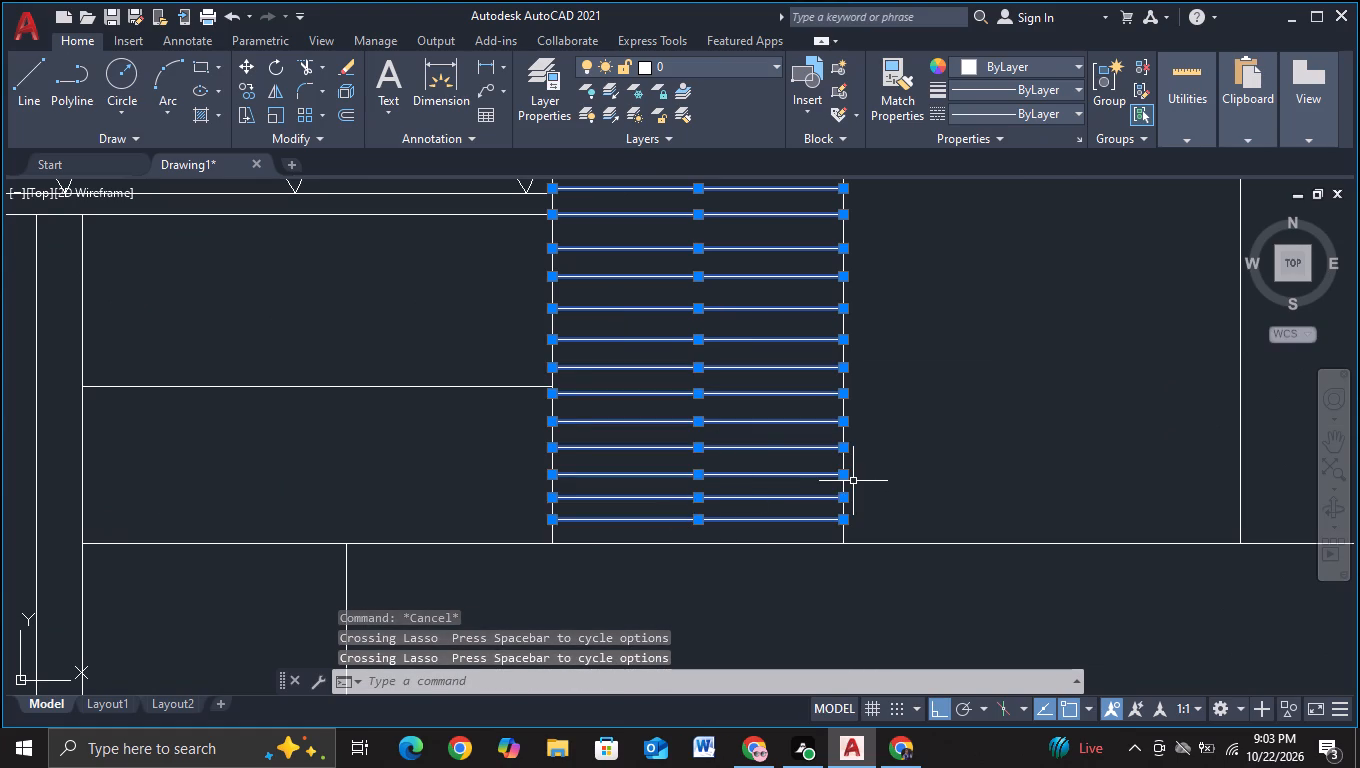
{"action": "key", "text": "c"}
{"action": "left_click", "coordinate": [936, 551]}
{"action": "left_click", "coordinate": [723, 343]}
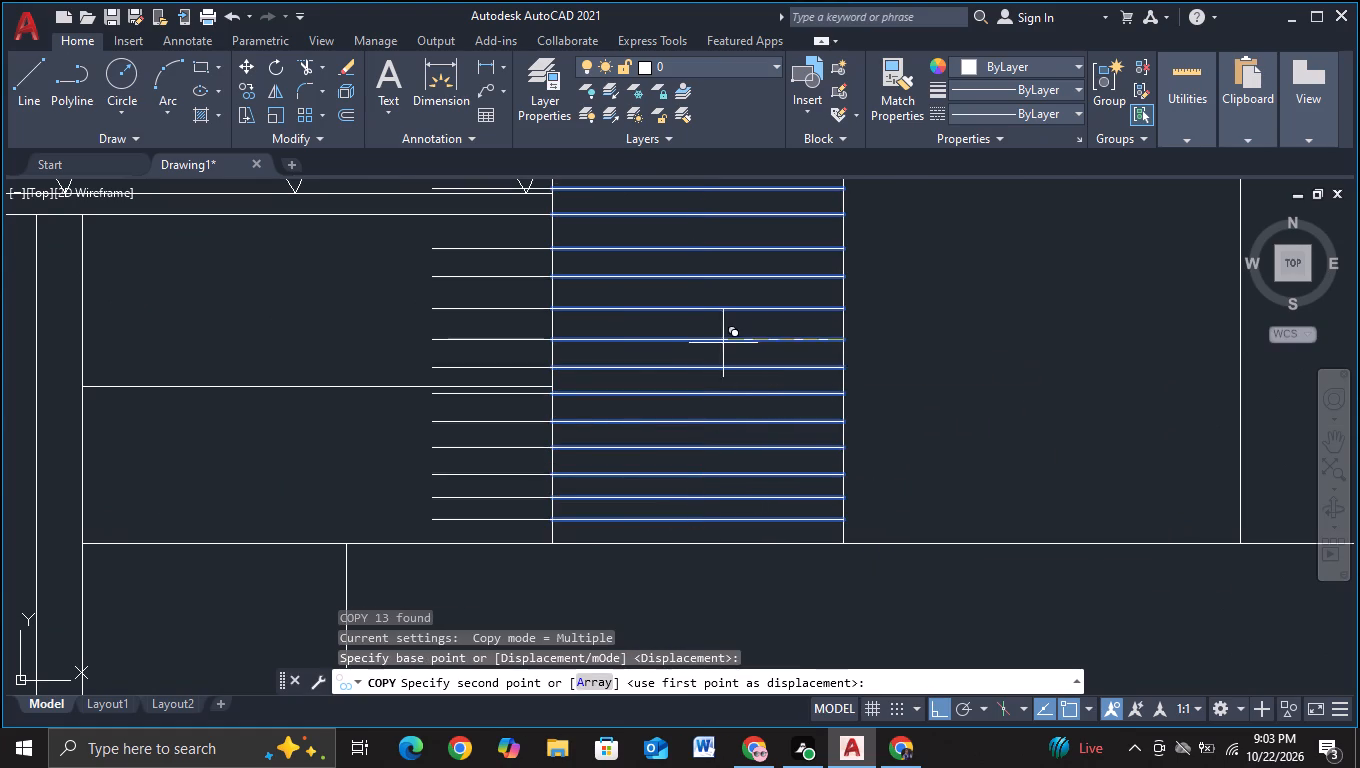
{"action": "scroll", "coordinate": [934, 340], "scroll_direction": "down", "scroll_amount": 2}
{"action": "middle_click_drag", "start_coordinate": [973, 339], "coordinate": [603, 379]}
{"action": "scroll", "coordinate": [671, 361], "scroll_direction": "up", "scroll_amount": 2}
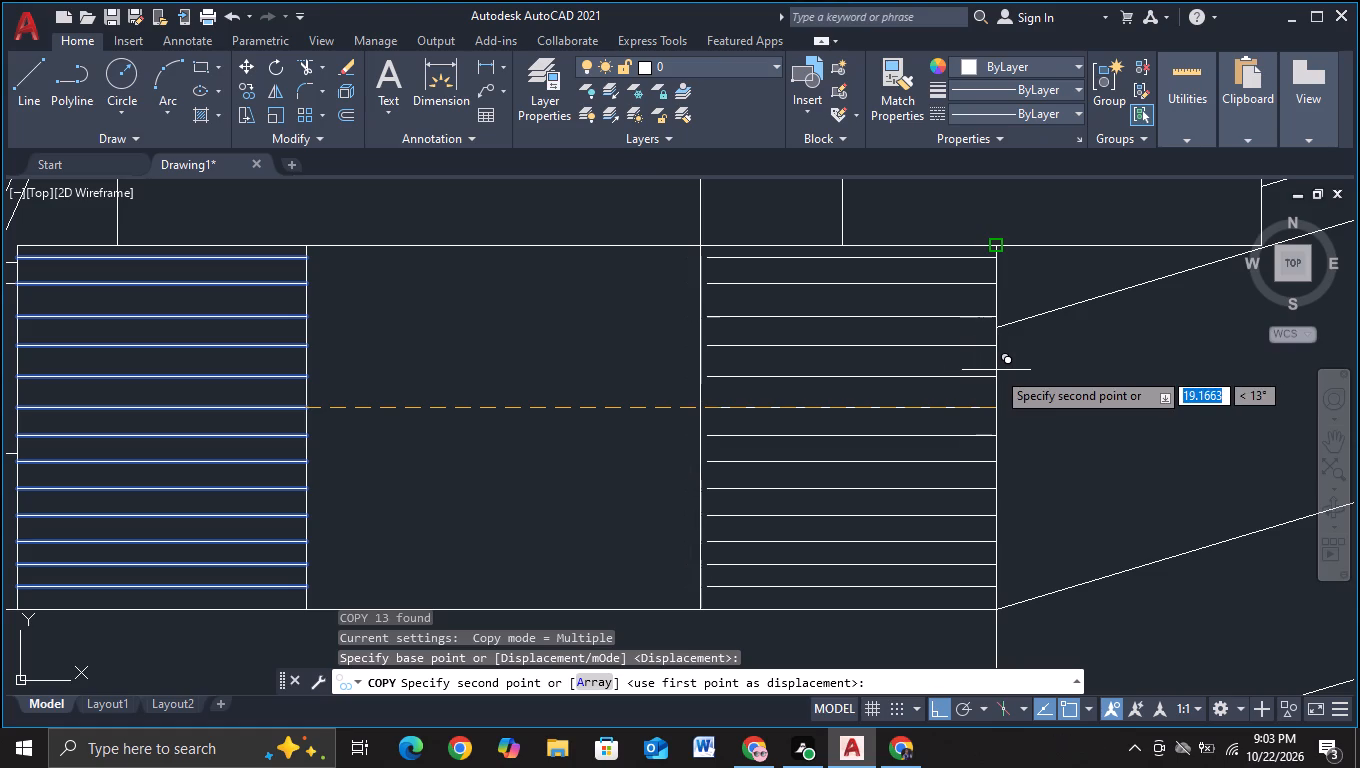
{"action": "left_click", "coordinate": [960, 372]}
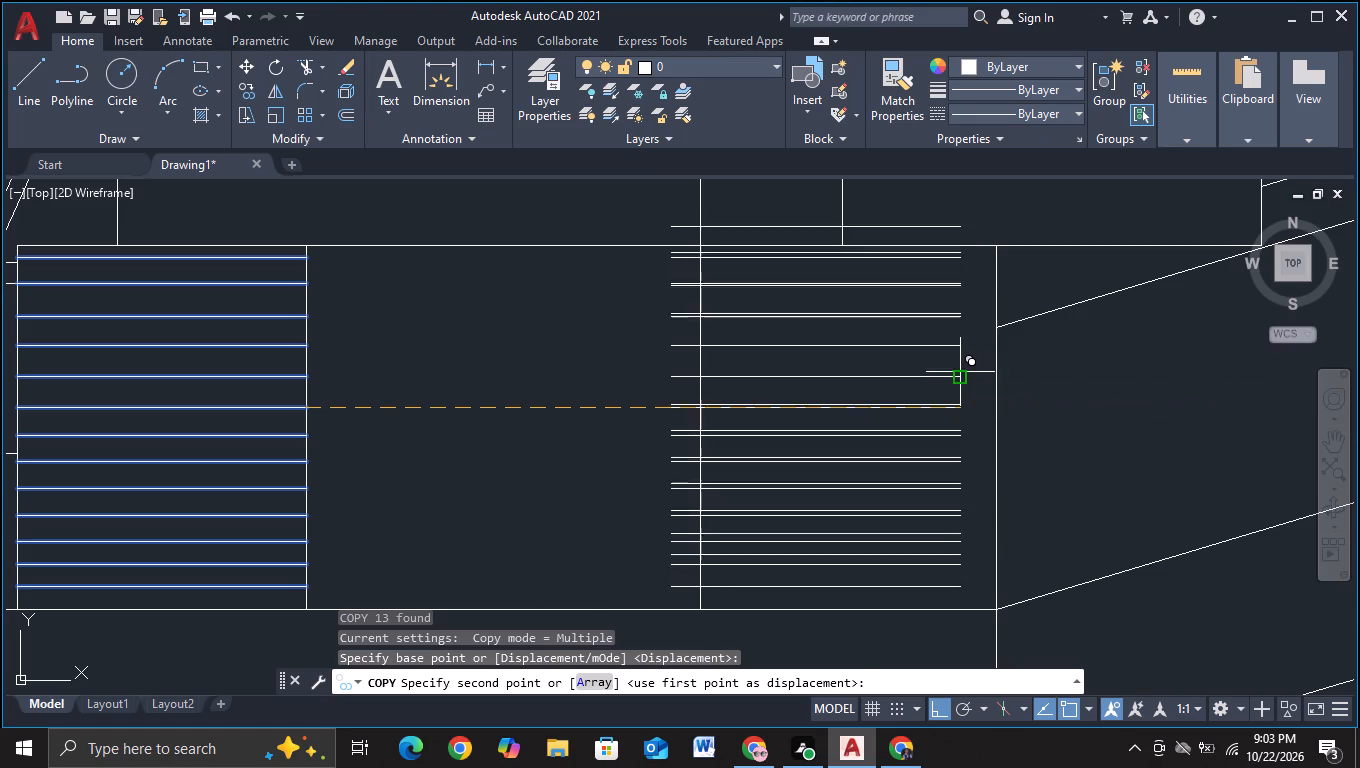
{"action": "key", "text": "Escape"}
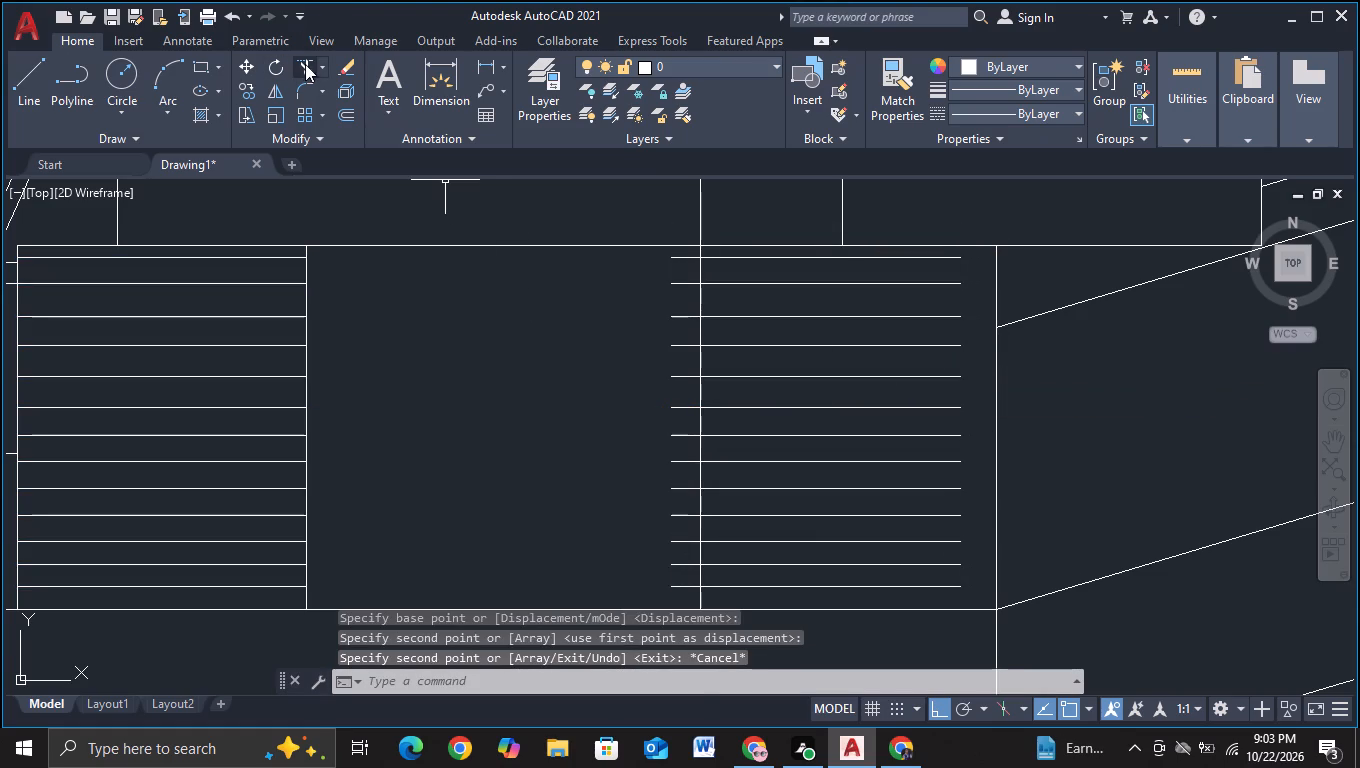
Trim the copied slat lines where they overrun the left side of the last bay's vertical divider.
{"action": "left_click", "coordinate": [305, 64]}
{"action": "scroll", "coordinate": [686, 254], "scroll_direction": "up", "scroll_amount": 1}
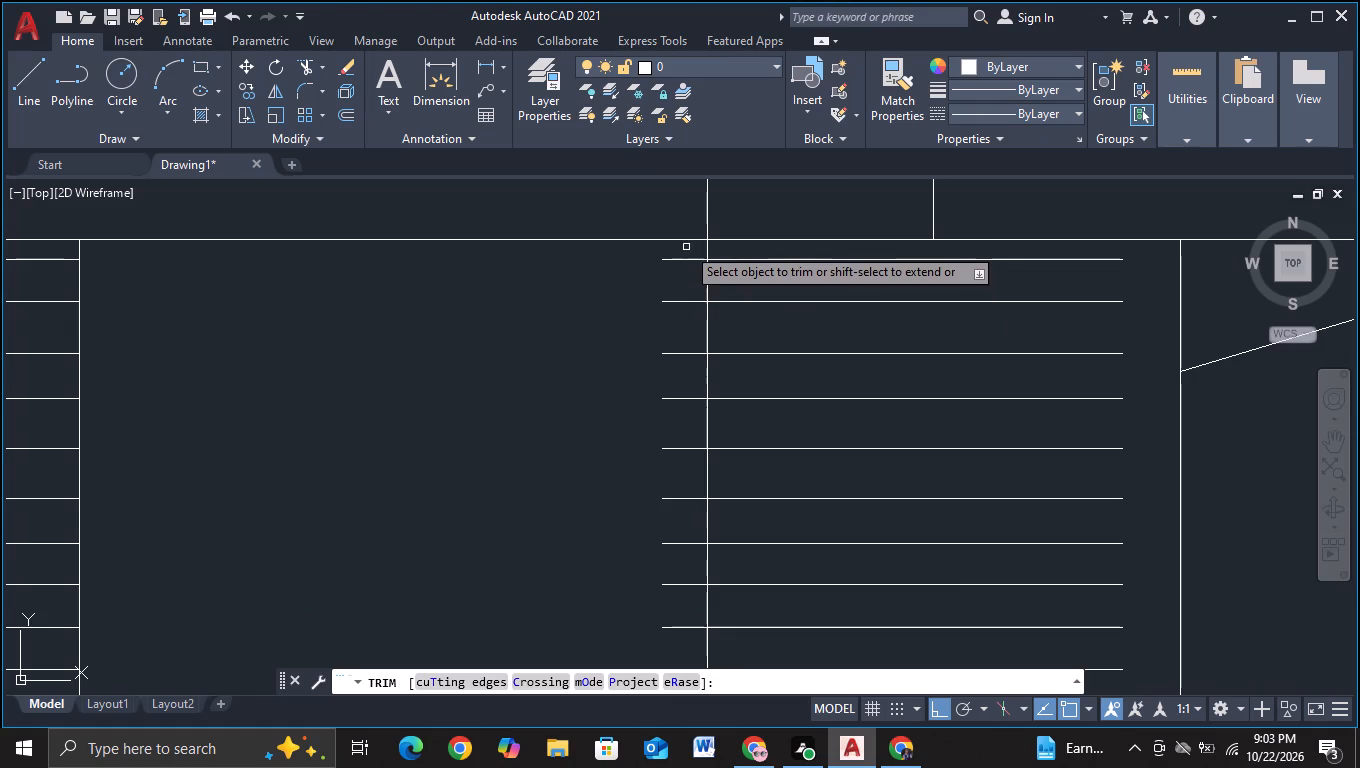
{"action": "left_click", "coordinate": [686, 246]}
{"action": "scroll", "coordinate": [697, 378], "scroll_direction": "down", "scroll_amount": 1}
{"action": "middle_click_drag", "start_coordinate": [697, 378], "coordinate": [684, 278]}
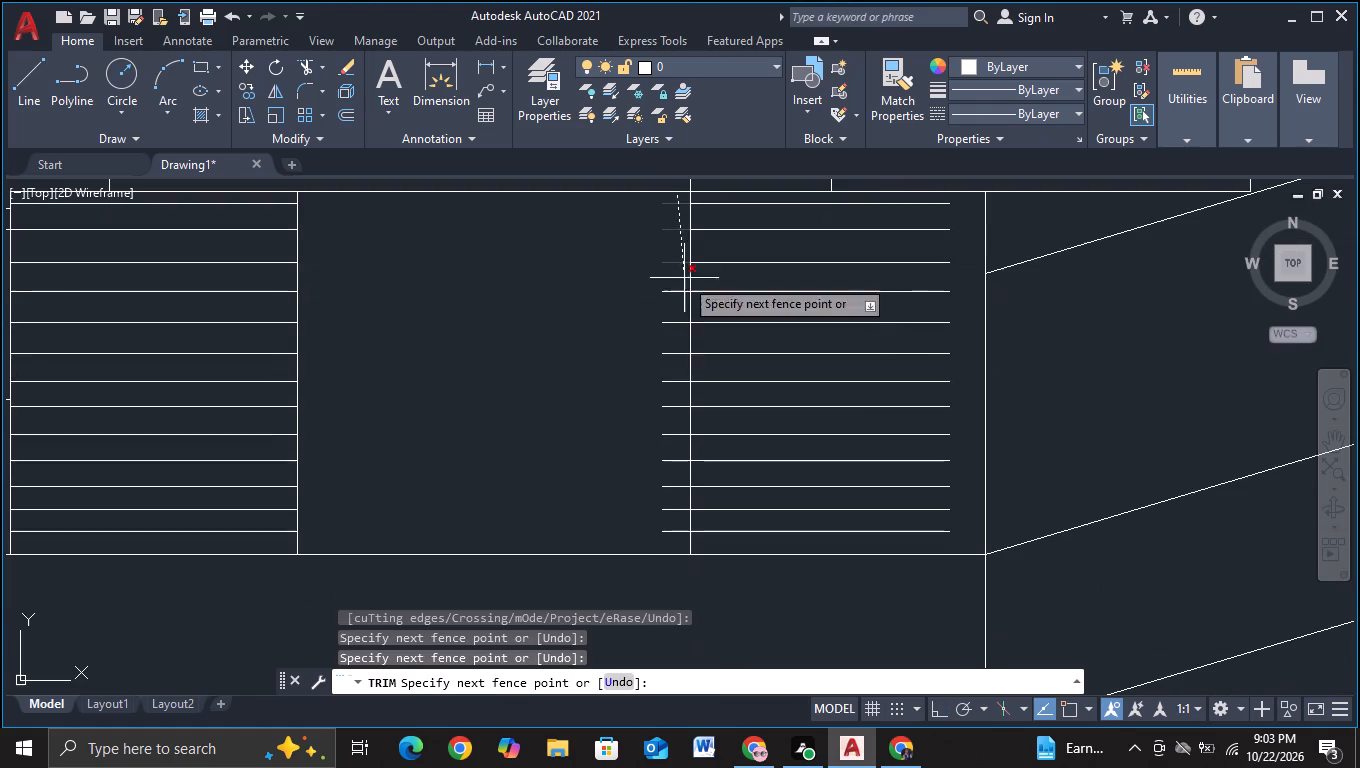
{"action": "middle_click_drag", "start_coordinate": [664, 392], "coordinate": [685, 280]}
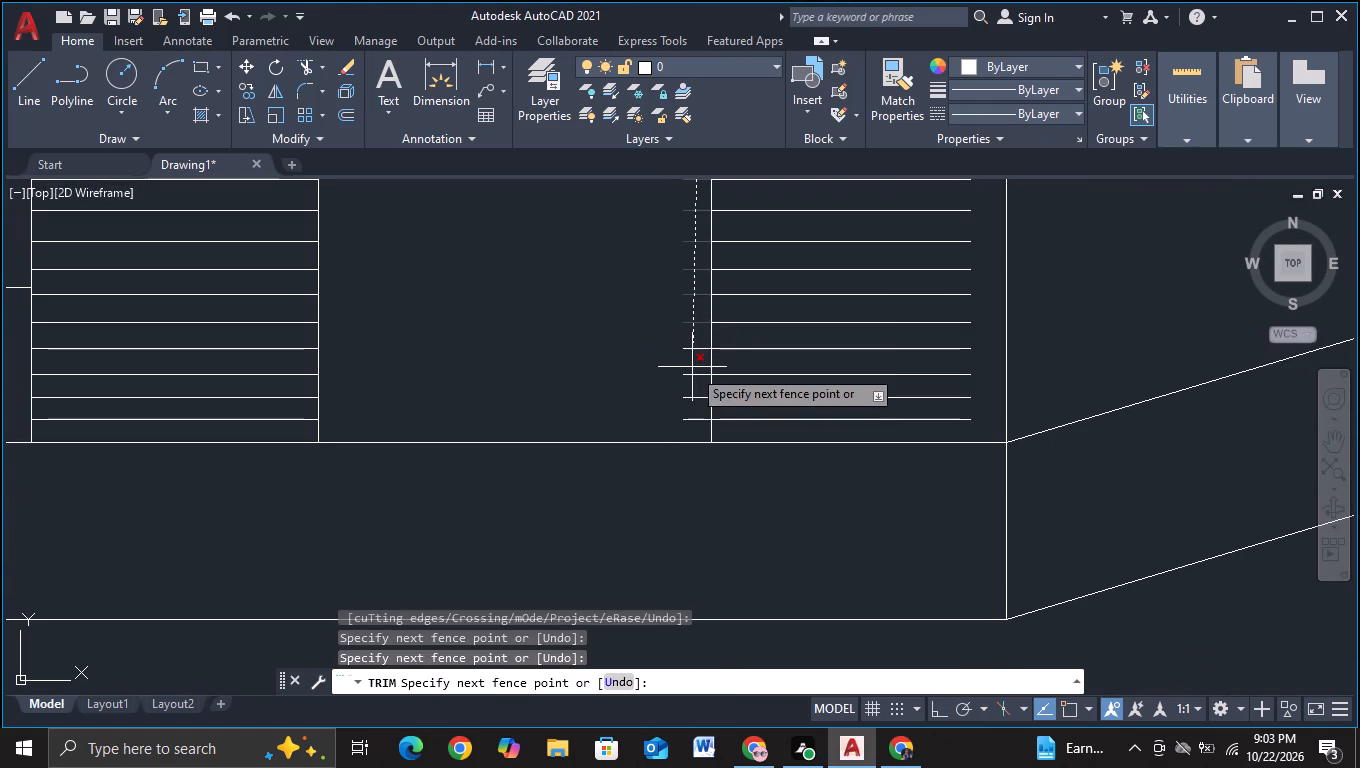
{"action": "left_click", "coordinate": [700, 422]}
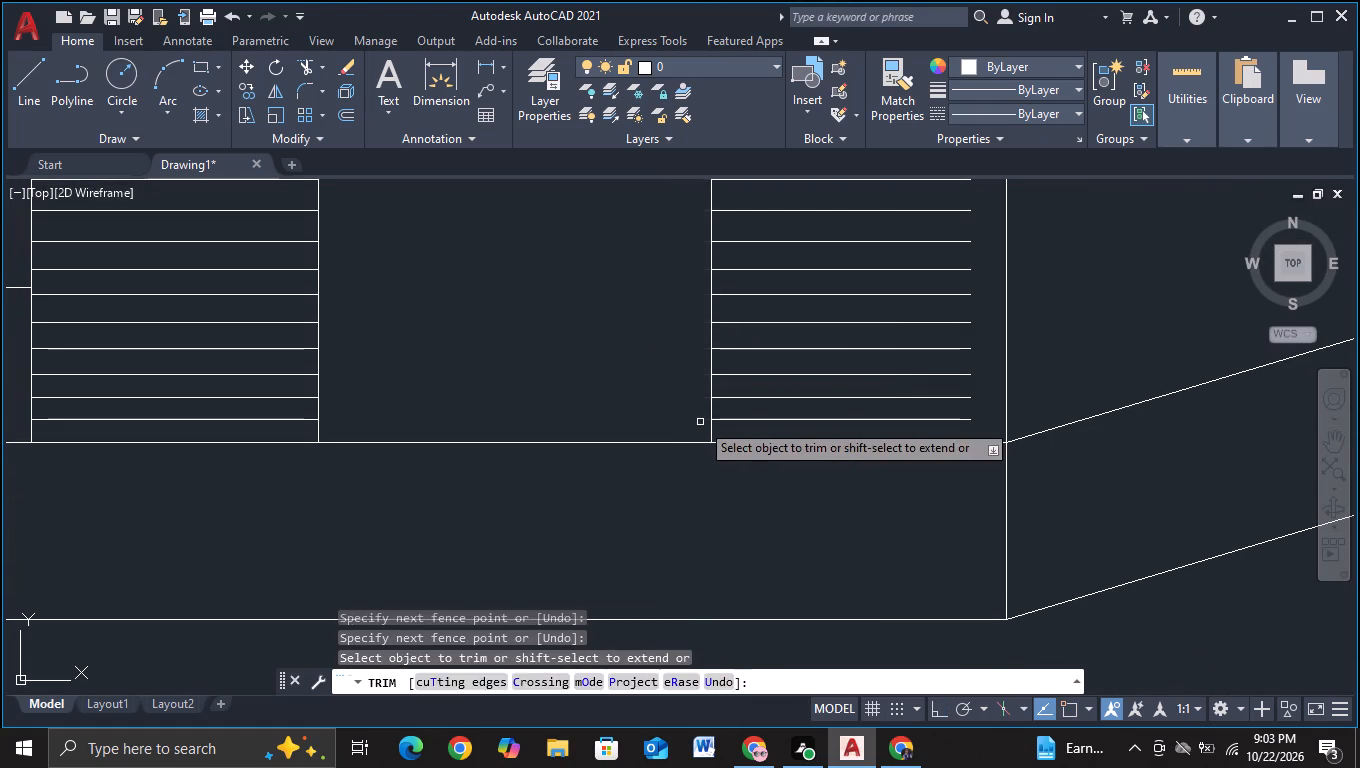
{"action": "key", "text": "Escape"}
Extend all the slat lines in the lower block's last bay to the bay's right edge.
{"action": "key", "text": "e"}
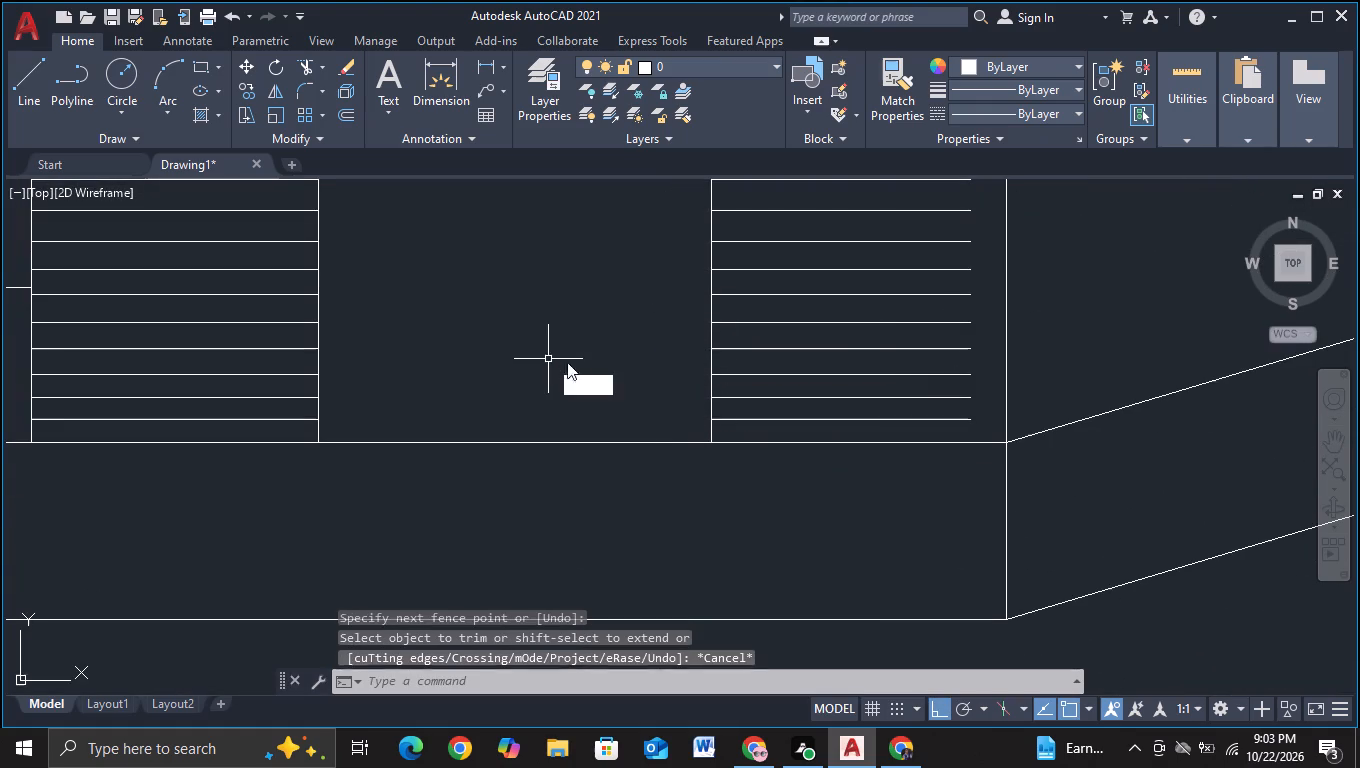
{"action": "scroll", "coordinate": [688, 403], "scroll_direction": "up", "scroll_amount": 1}
{"action": "left_click", "coordinate": [687, 418]}
{"action": "scroll", "coordinate": [741, 238], "scroll_direction": "up", "scroll_amount": 2}
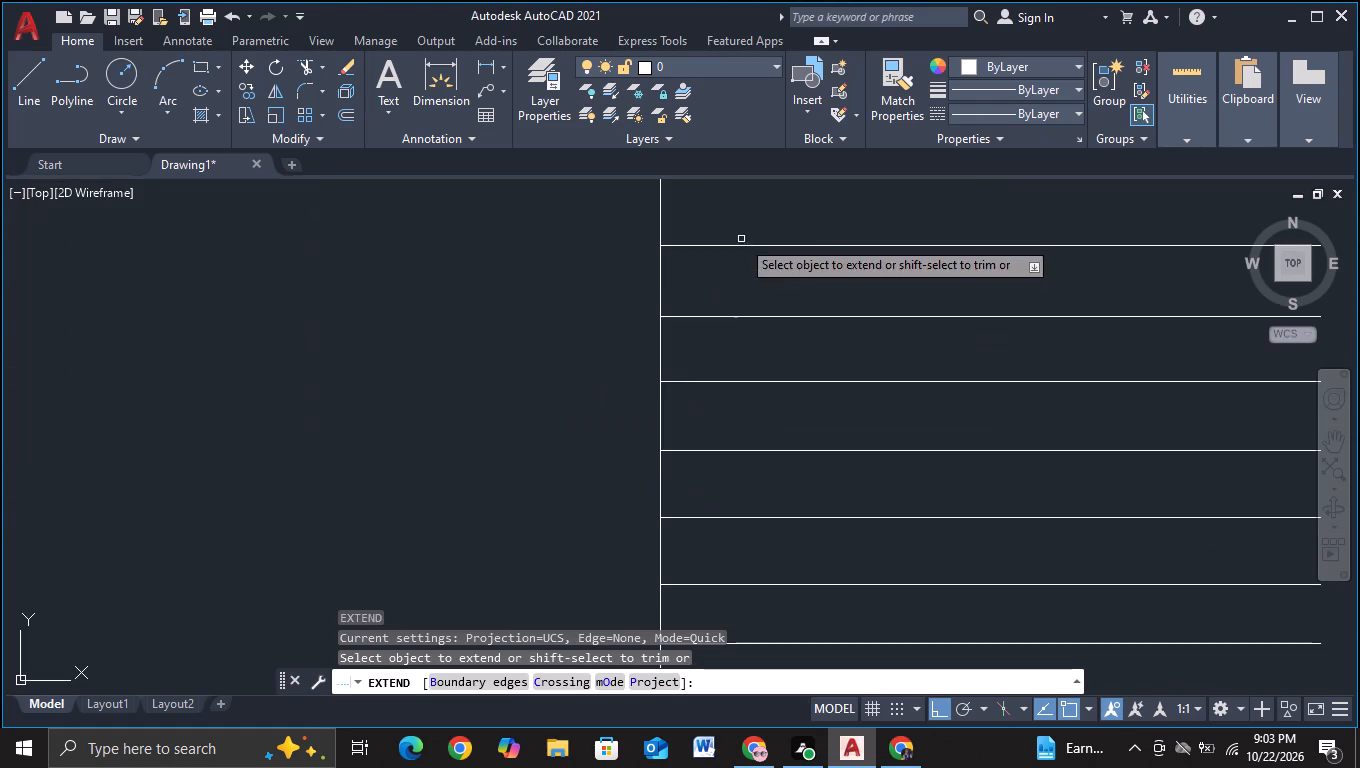
{"action": "scroll", "coordinate": [735, 319], "scroll_direction": "down", "scroll_amount": 3}
{"action": "scroll", "coordinate": [897, 297], "scroll_direction": "up", "scroll_amount": 1}
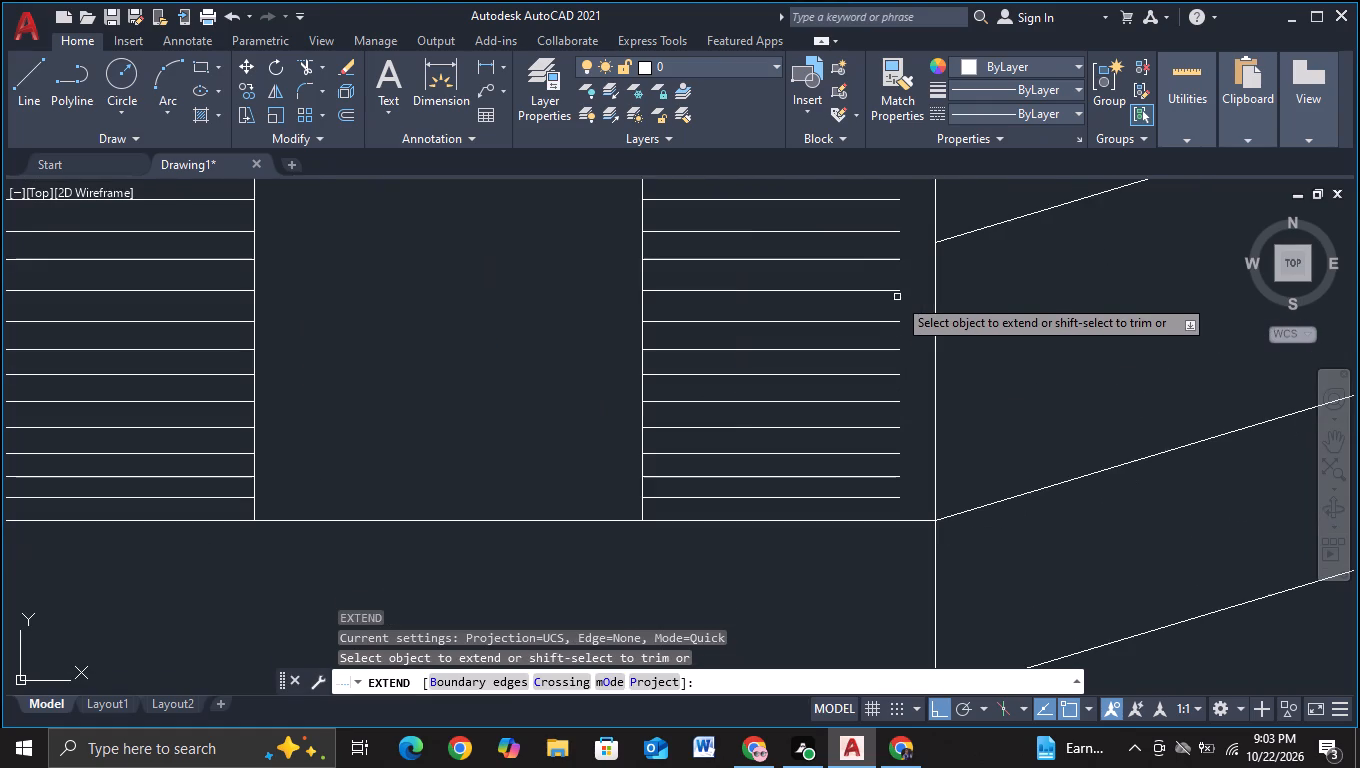
{"action": "middle_click_drag", "start_coordinate": [911, 264], "coordinate": [883, 370]}
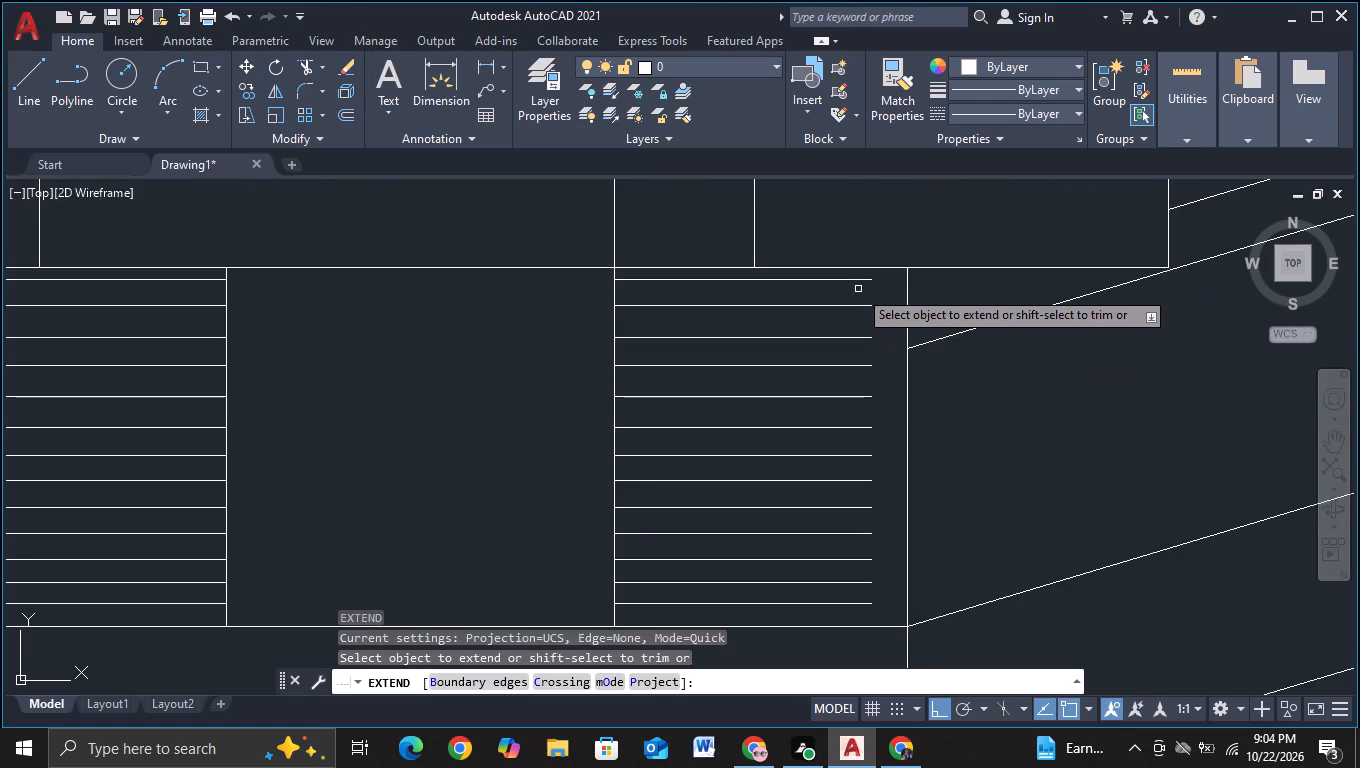
{"action": "left_click", "coordinate": [844, 290]}
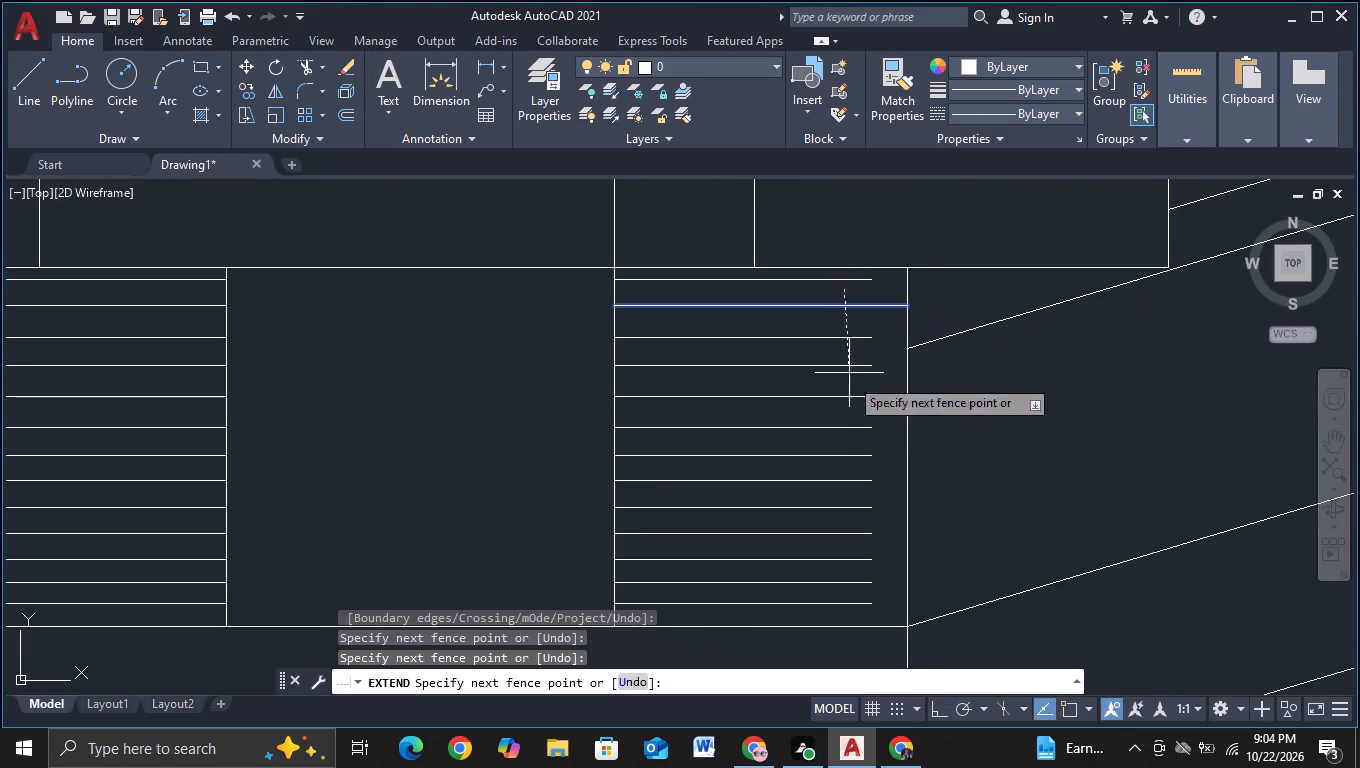
{"action": "left_click", "coordinate": [836, 608]}
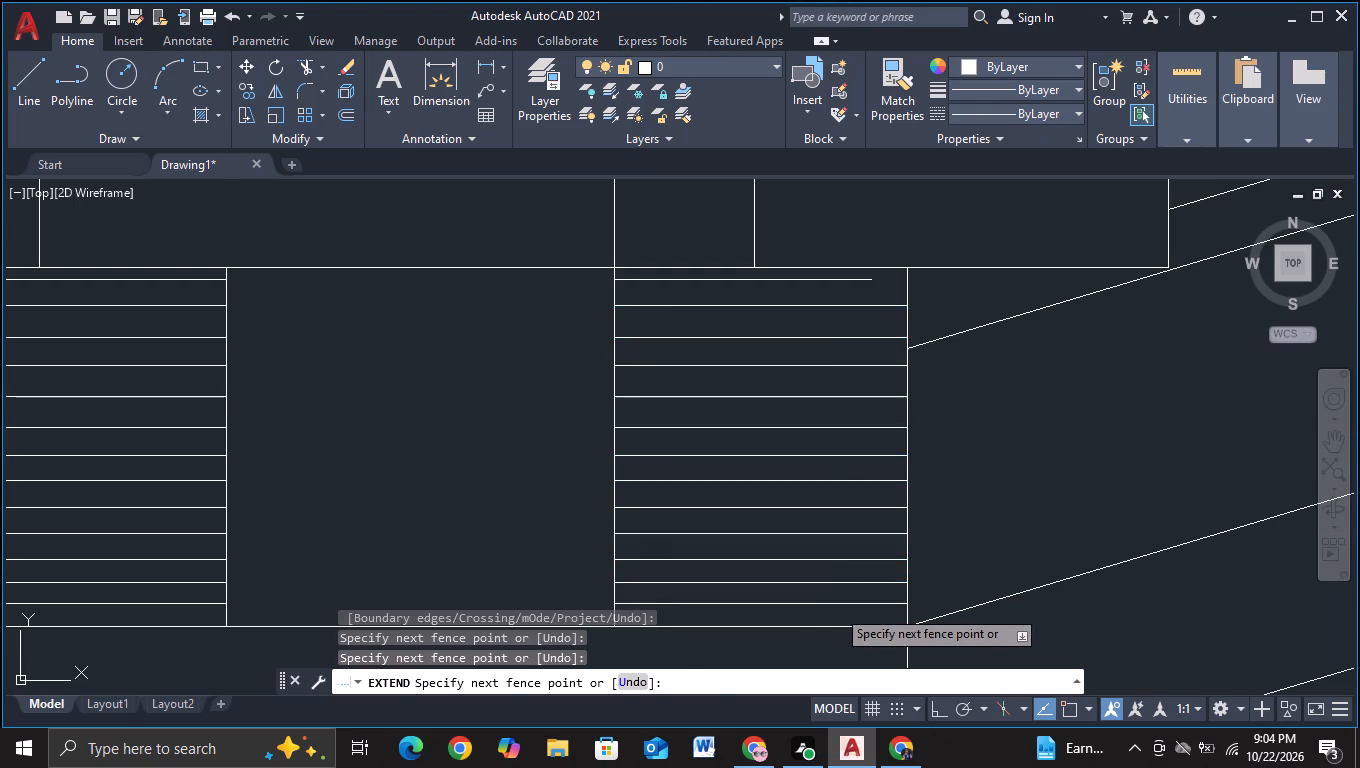
{"action": "left_click", "coordinate": [854, 281]}
{"action": "key", "text": "Escape"}
{"action": "scroll", "coordinate": [972, 448], "scroll_direction": "down", "scroll_amount": 2}
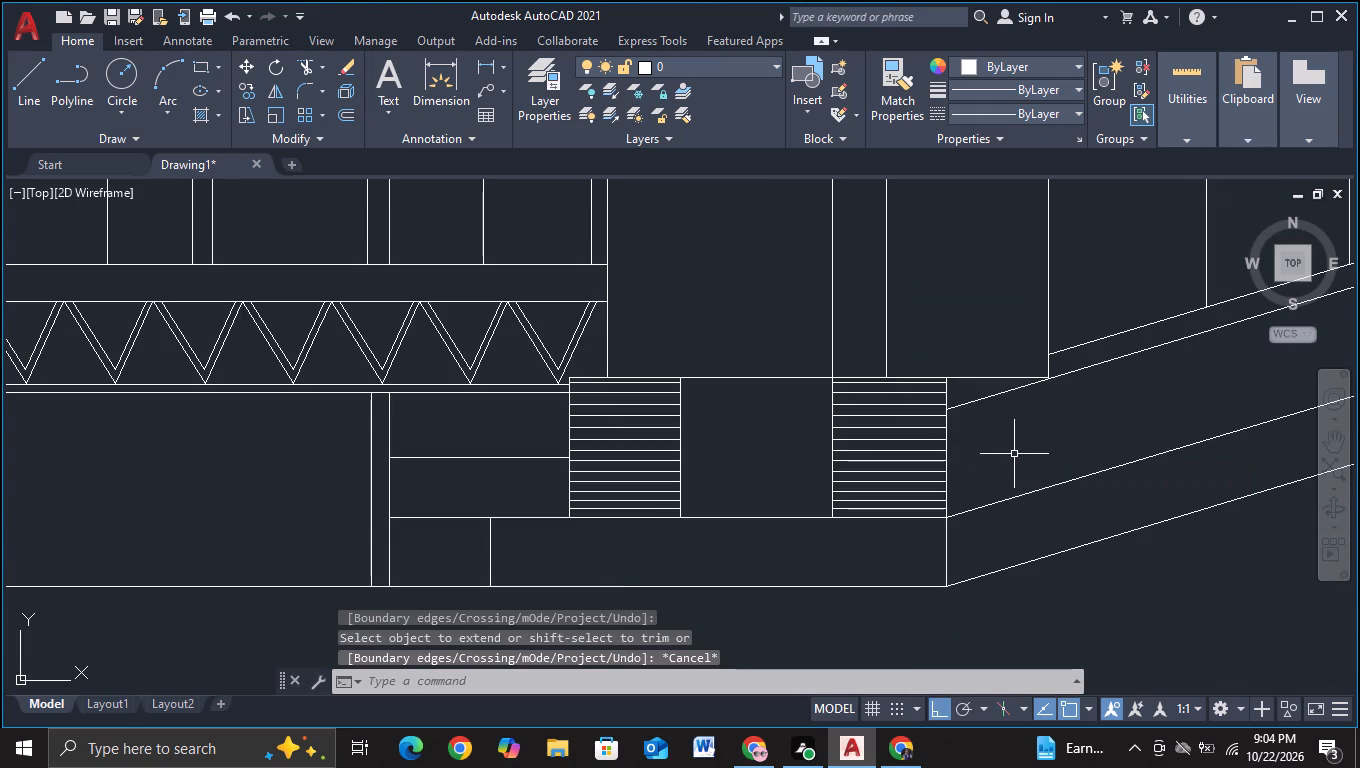
Draw a vertical line down from the upper block's lower-right corner and trim it where it passes the sloping line below.
{"action": "middle_click_drag", "start_coordinate": [1014, 454], "coordinate": [854, 375]}
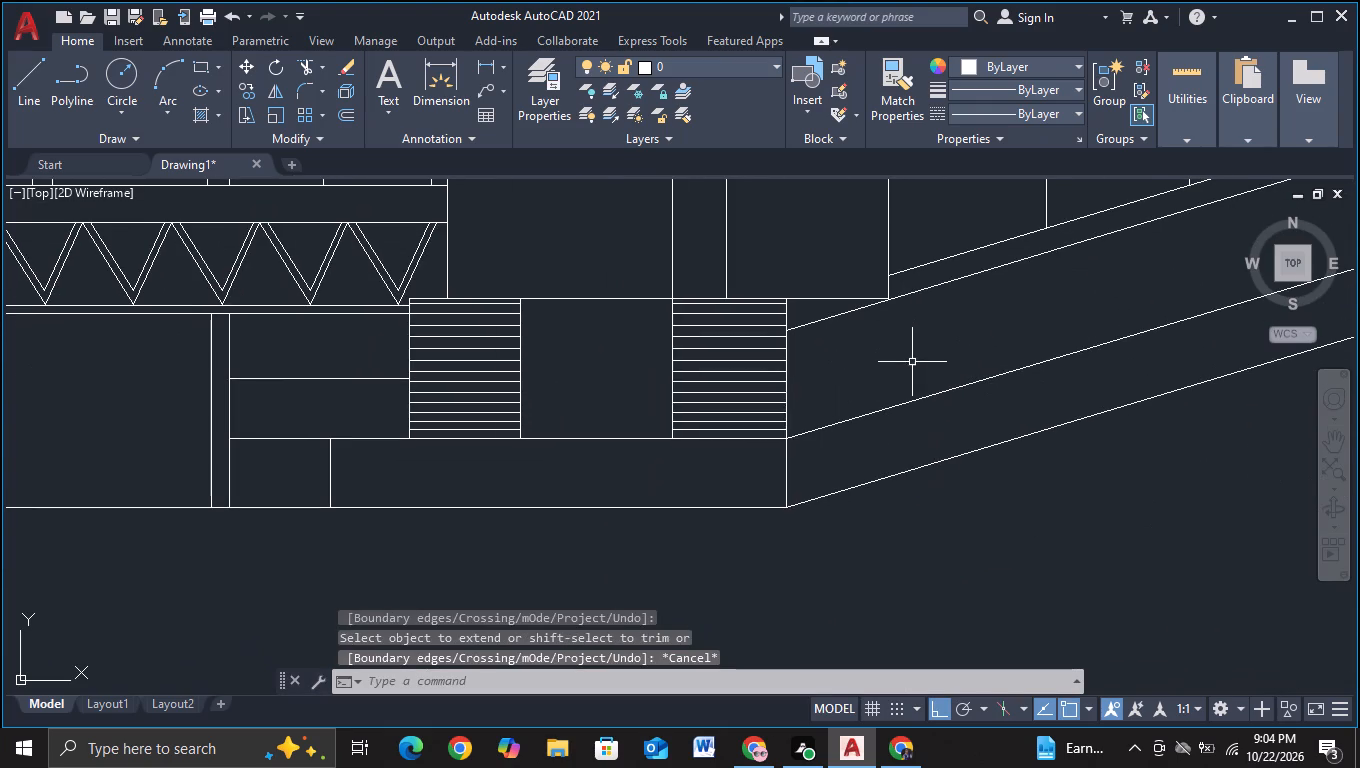
{"action": "middle_click_drag", "start_coordinate": [905, 364], "coordinate": [903, 331]}
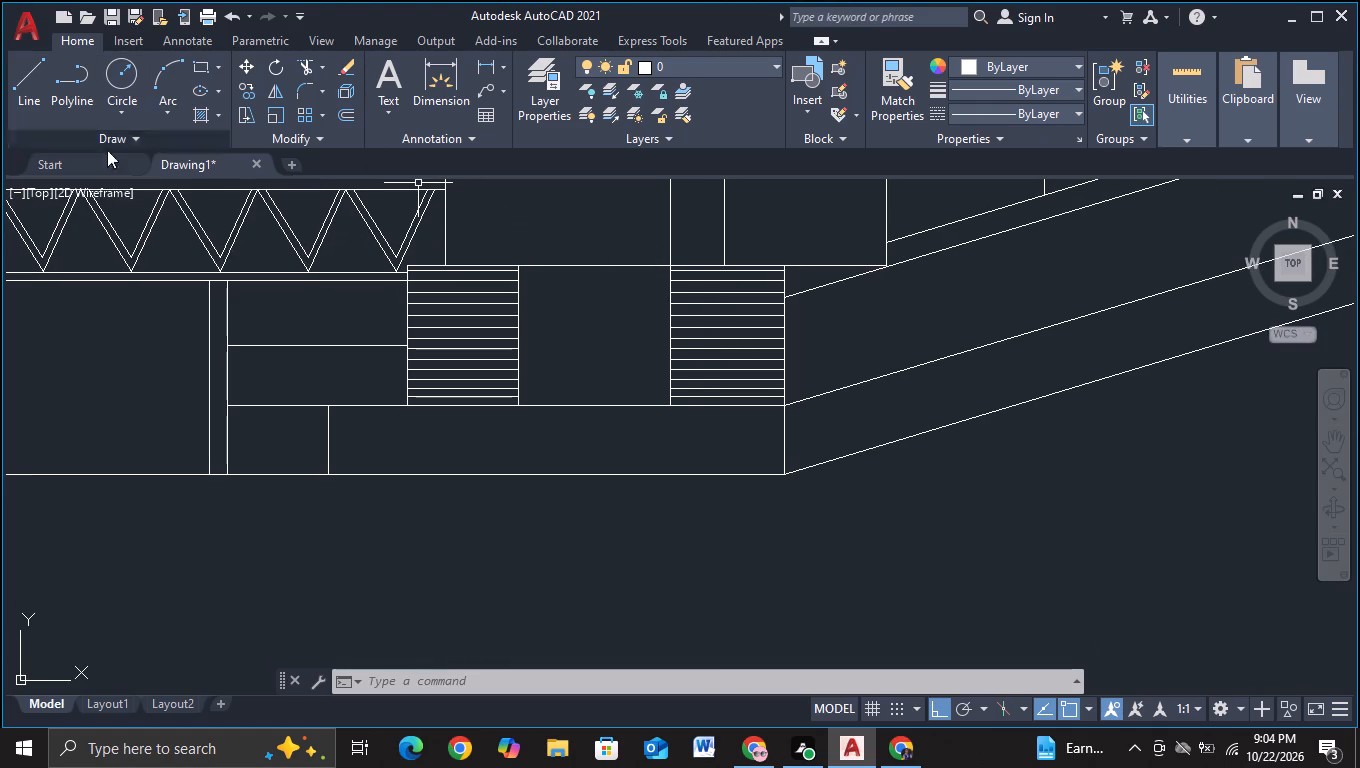
{"action": "left_click", "coordinate": [24, 103]}
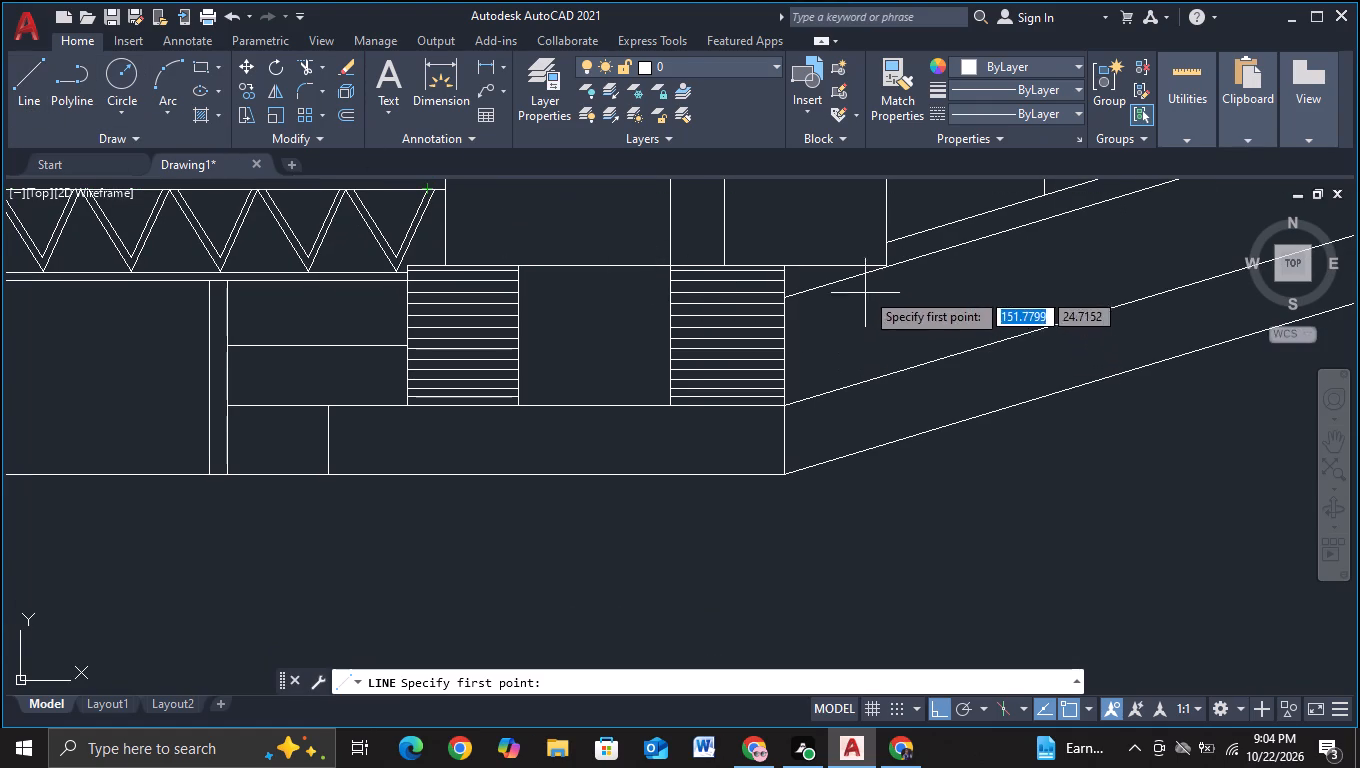
{"action": "left_click", "coordinate": [892, 271]}
{"action": "scroll", "coordinate": [902, 440], "scroll_direction": "up", "scroll_amount": 2}
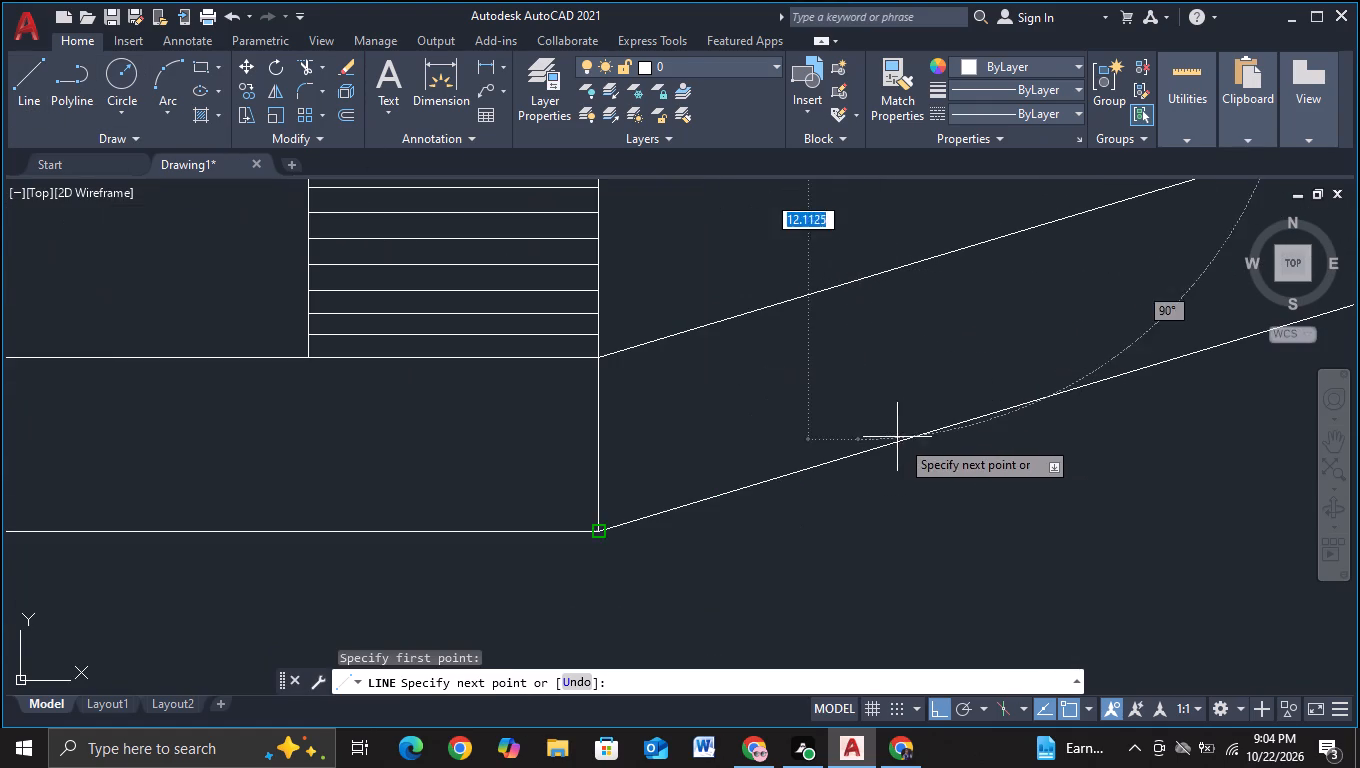
{"action": "left_click", "coordinate": [874, 386]}
{"action": "key", "text": "Escape"}
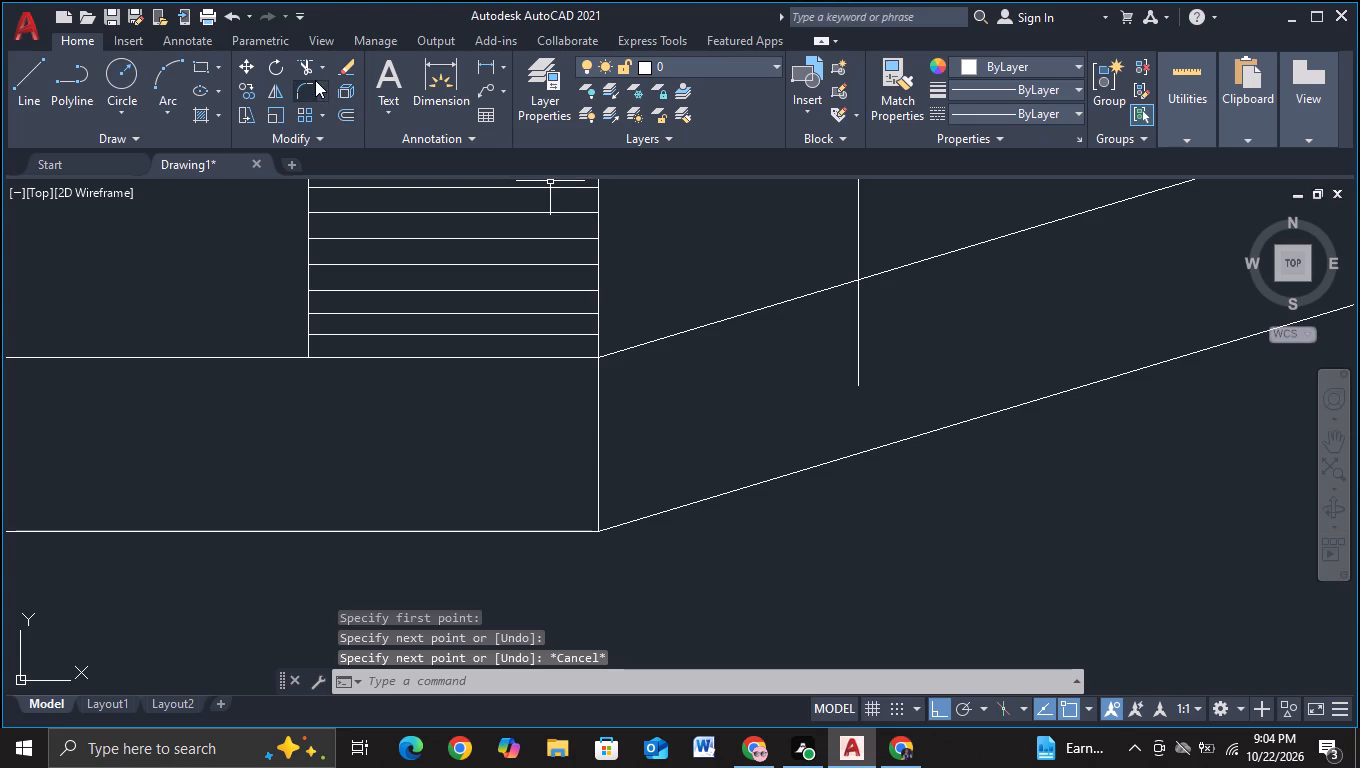
{"action": "left_click", "coordinate": [308, 74]}
{"action": "left_click_drag", "start_coordinate": [794, 379], "coordinate": [981, 347]}
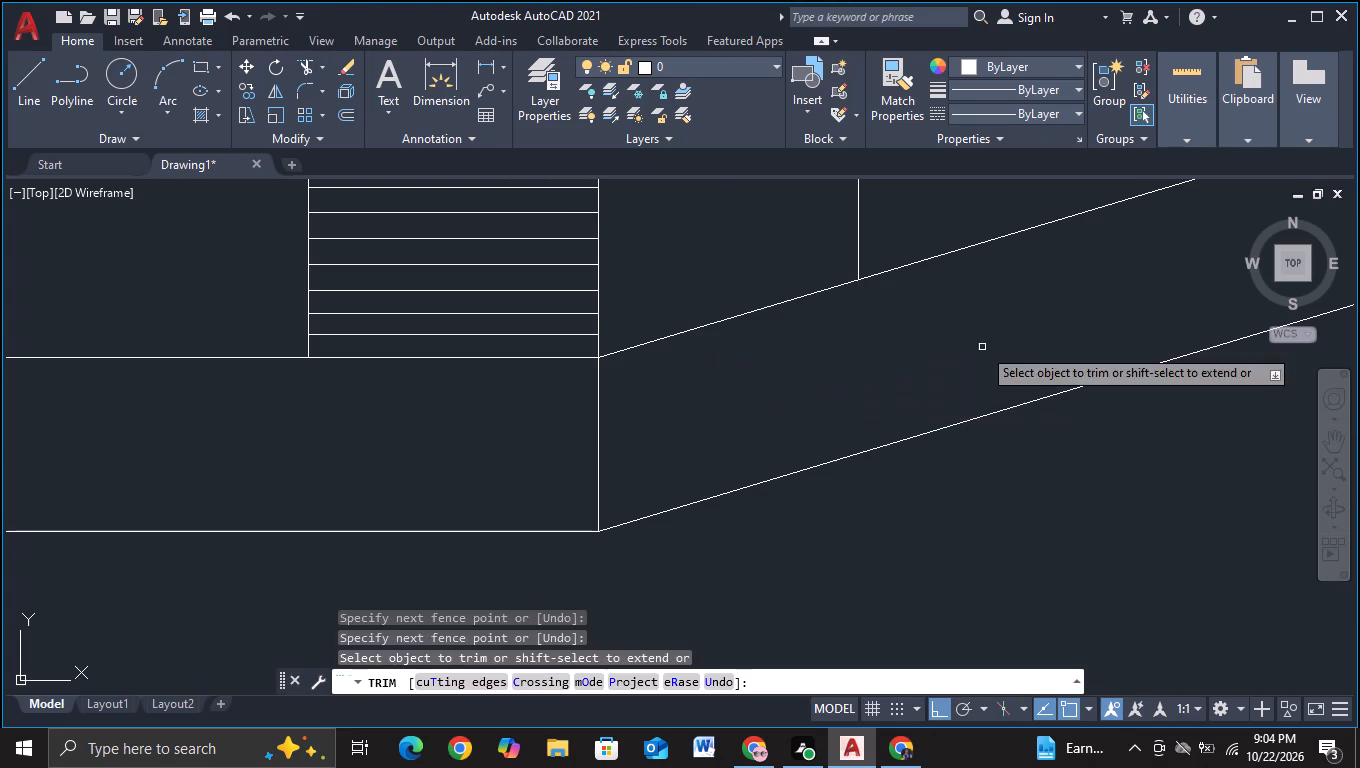
Trim away the sloping line segment between the slatted last bay and the new vertical line.
{"action": "scroll", "coordinate": [982, 347], "scroll_direction": "down", "scroll_amount": 2}
{"action": "middle_click_drag", "start_coordinate": [898, 290], "coordinate": [892, 427]}
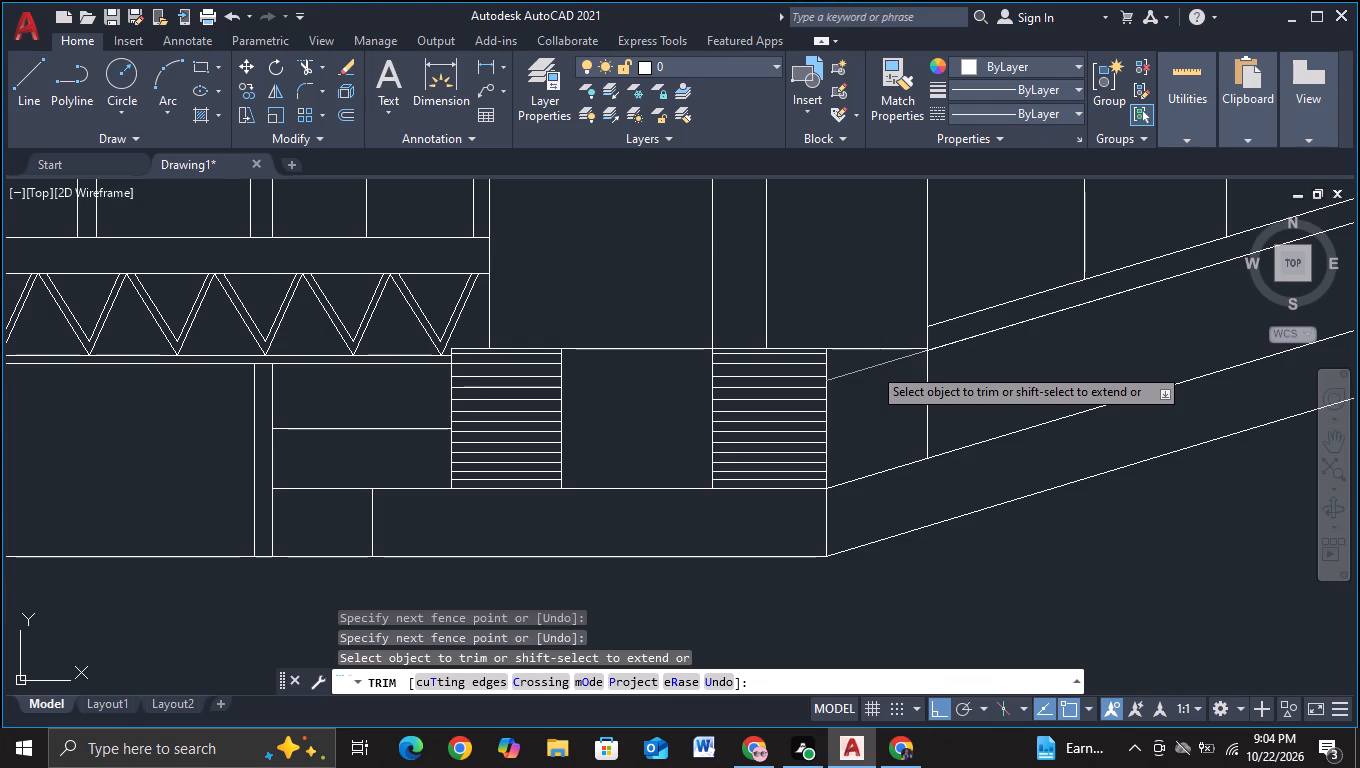
{"action": "left_click", "coordinate": [872, 366]}
{"action": "left_click", "coordinate": [897, 360]}
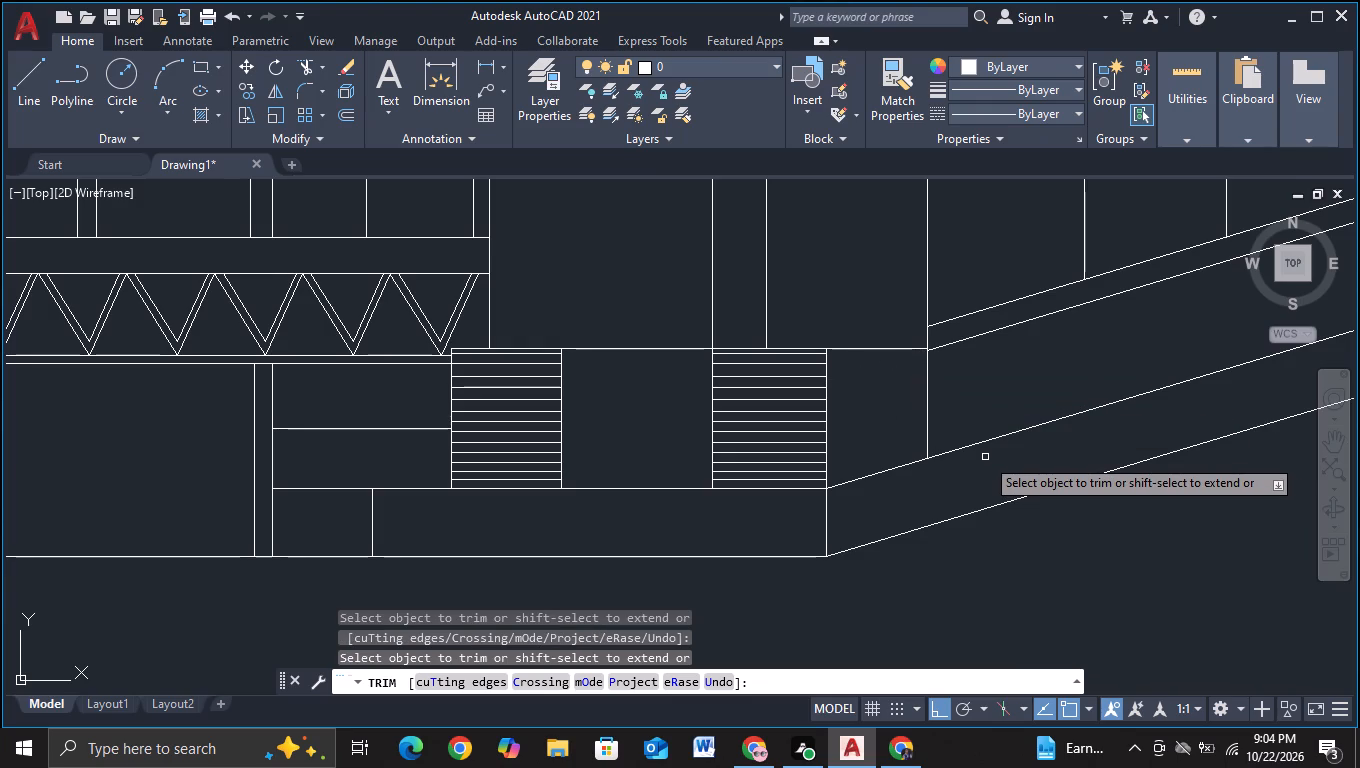
{"action": "key", "text": "Escape"}
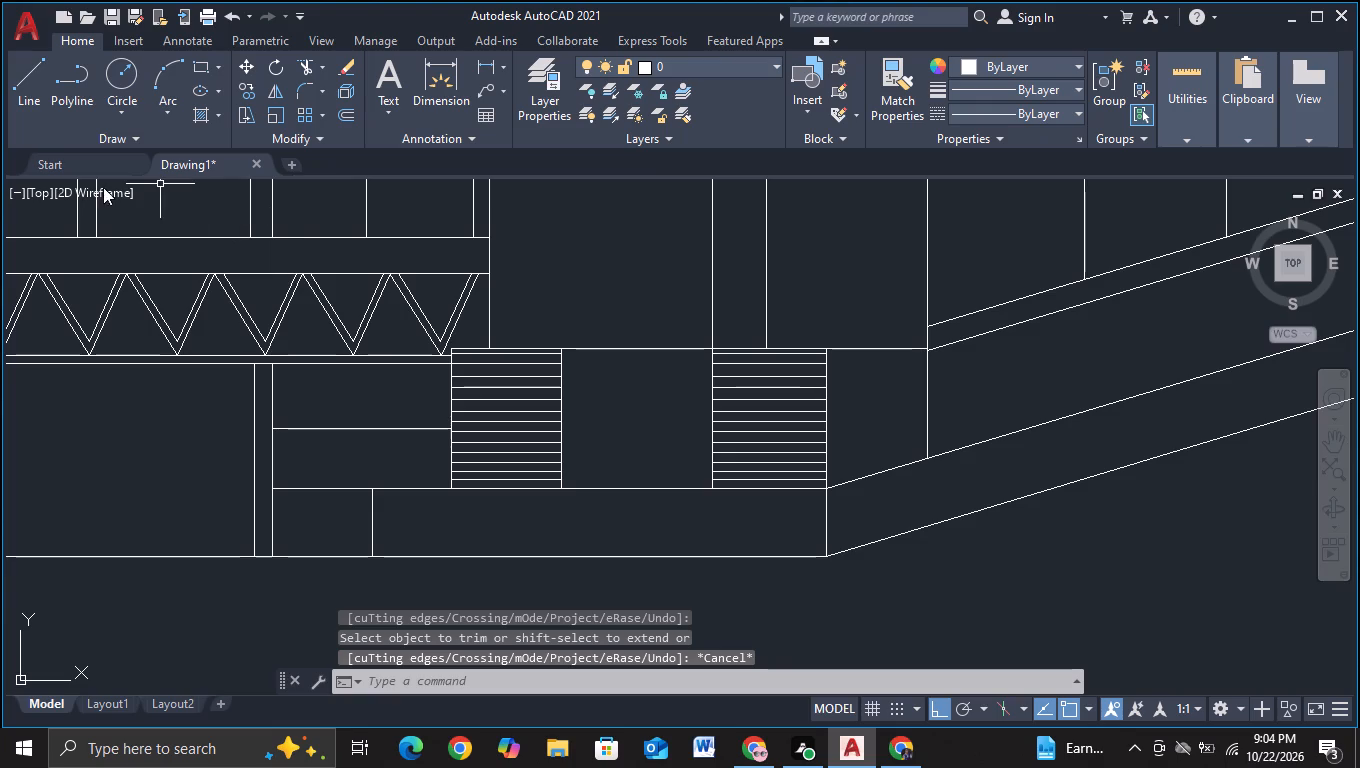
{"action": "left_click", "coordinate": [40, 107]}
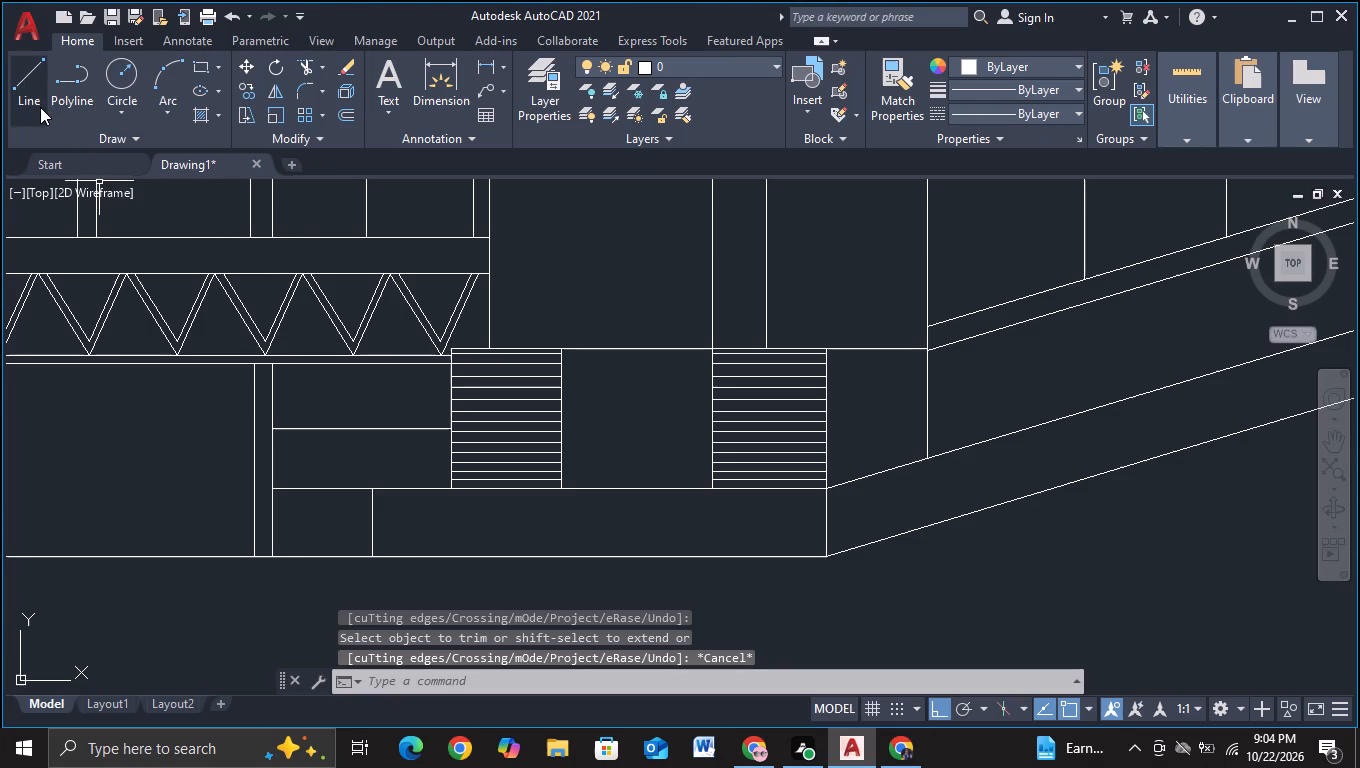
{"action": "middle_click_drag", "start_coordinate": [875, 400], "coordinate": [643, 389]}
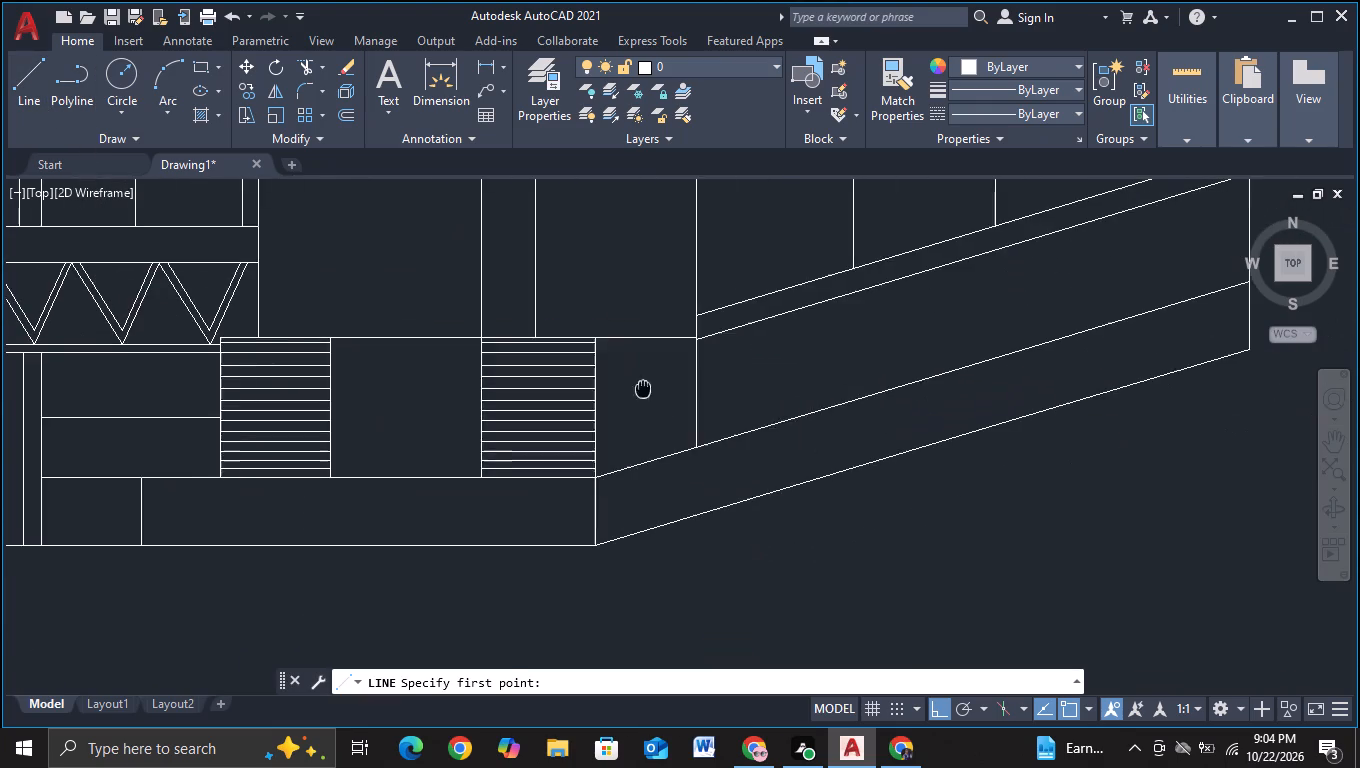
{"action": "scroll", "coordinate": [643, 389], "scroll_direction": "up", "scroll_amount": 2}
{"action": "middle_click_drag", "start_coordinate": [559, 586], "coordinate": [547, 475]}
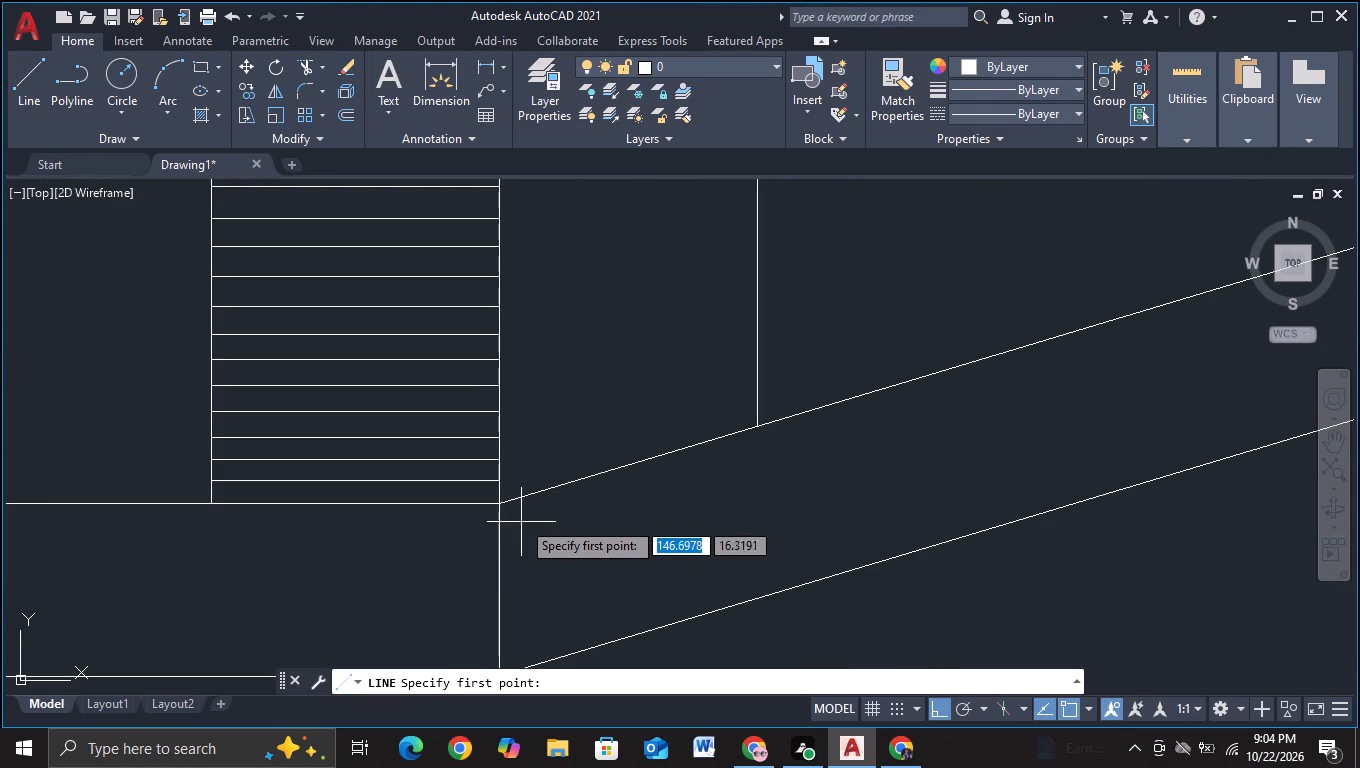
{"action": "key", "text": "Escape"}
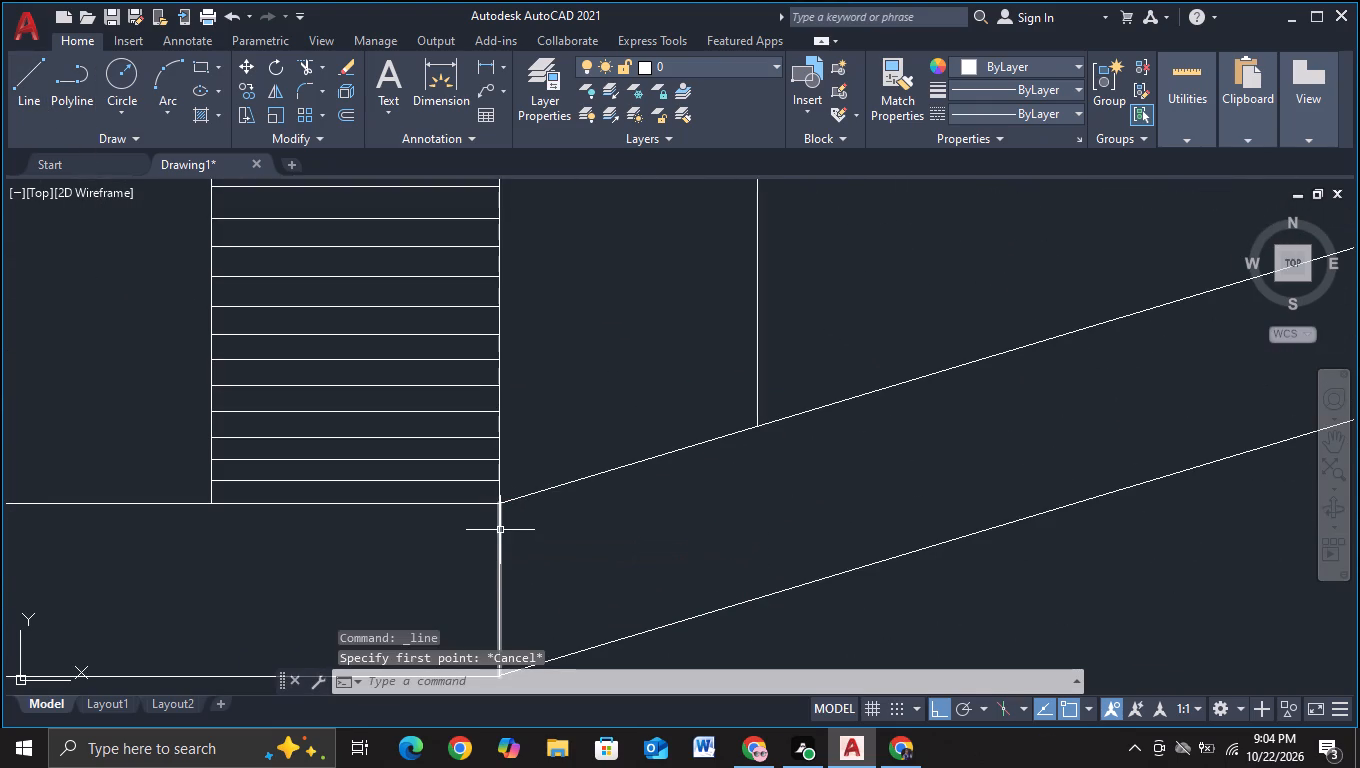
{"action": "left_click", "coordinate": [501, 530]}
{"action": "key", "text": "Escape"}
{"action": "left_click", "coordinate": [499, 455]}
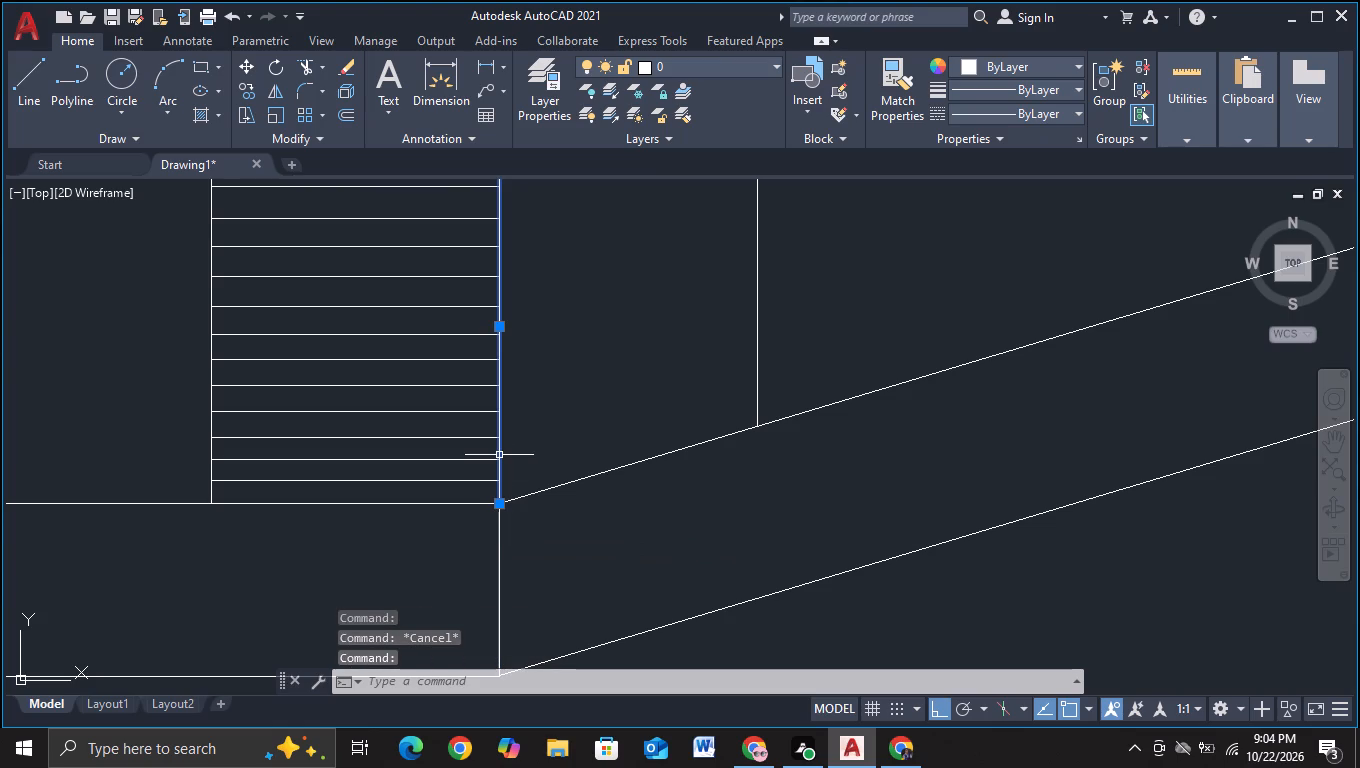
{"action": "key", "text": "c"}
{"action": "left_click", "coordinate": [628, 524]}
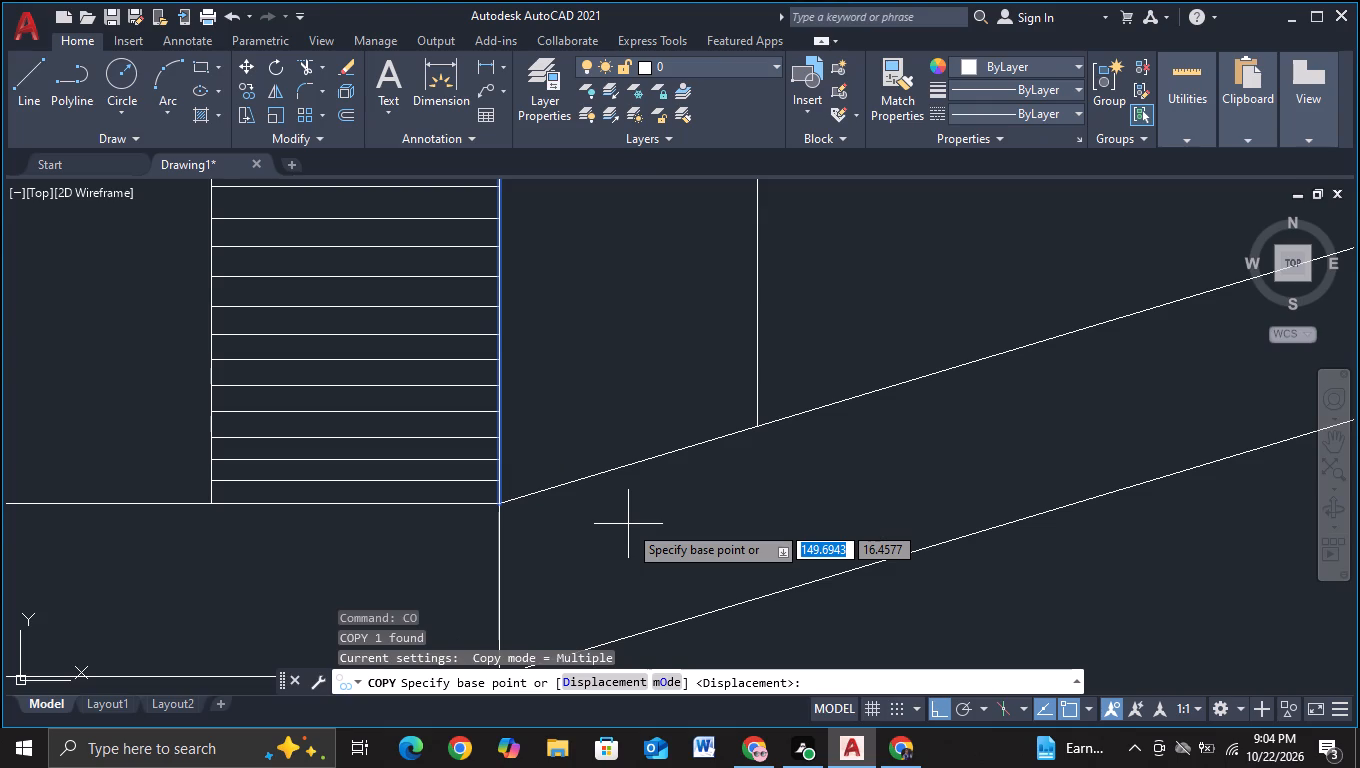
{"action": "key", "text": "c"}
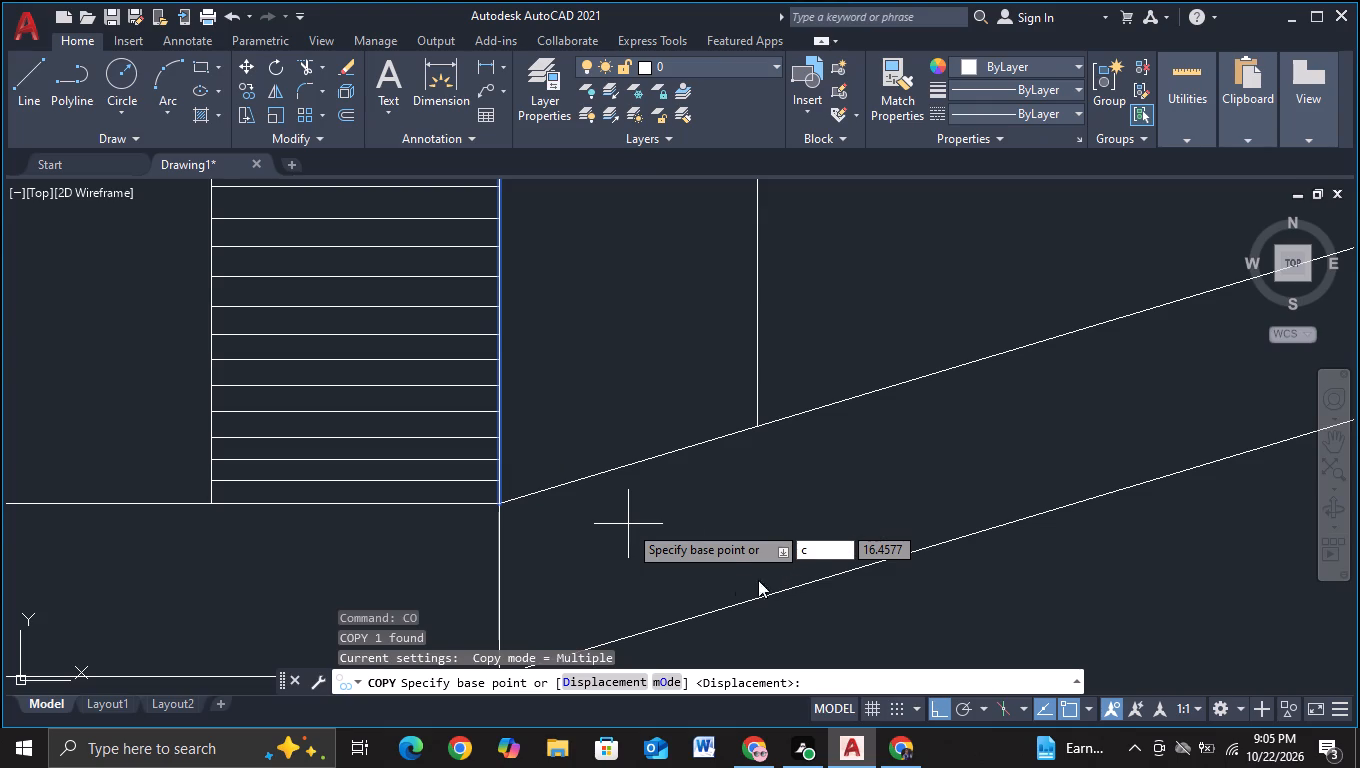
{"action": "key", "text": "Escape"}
Copy the slatted last bay's right vertical edge about 0.5 units to the right.
{"action": "left_click", "coordinate": [500, 447]}
{"action": "key", "text": "c"}
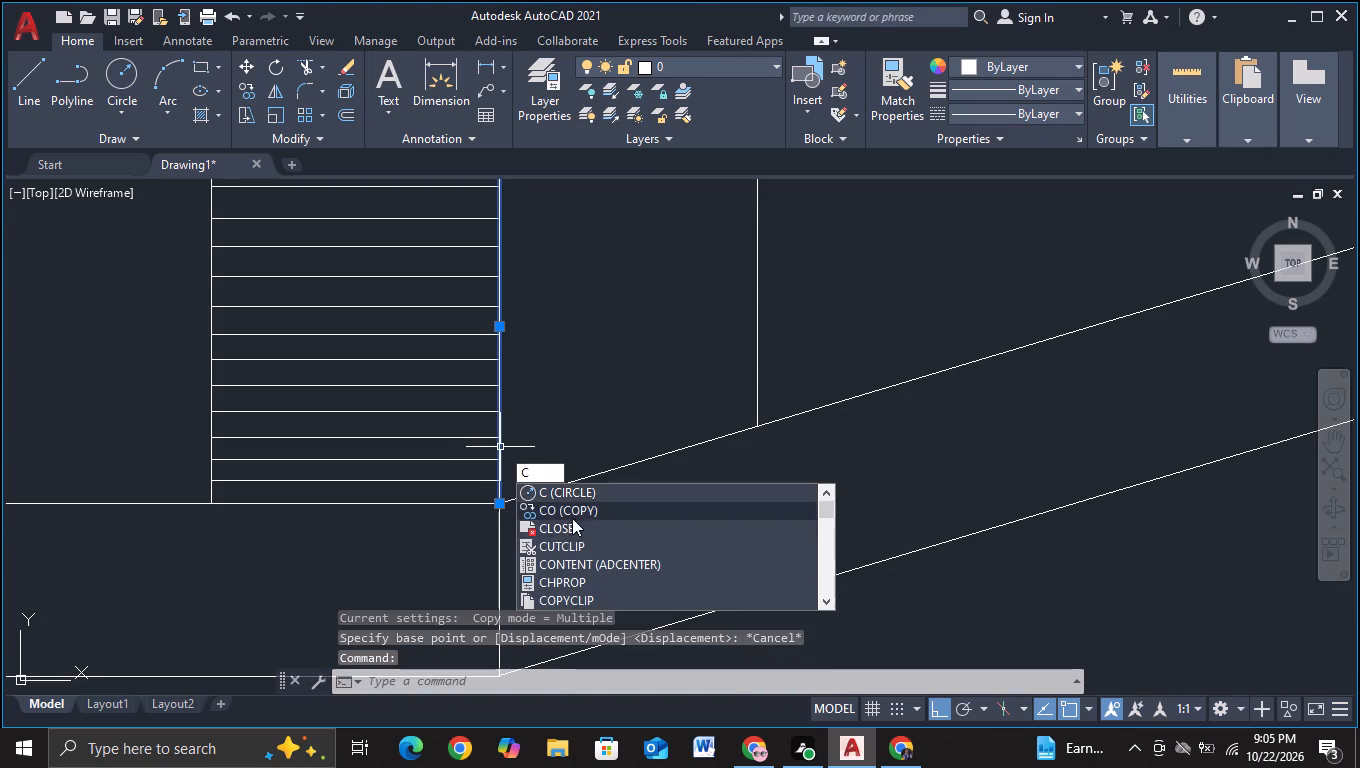
{"action": "left_click", "coordinate": [575, 515]}
{"action": "left_click", "coordinate": [500, 471]}
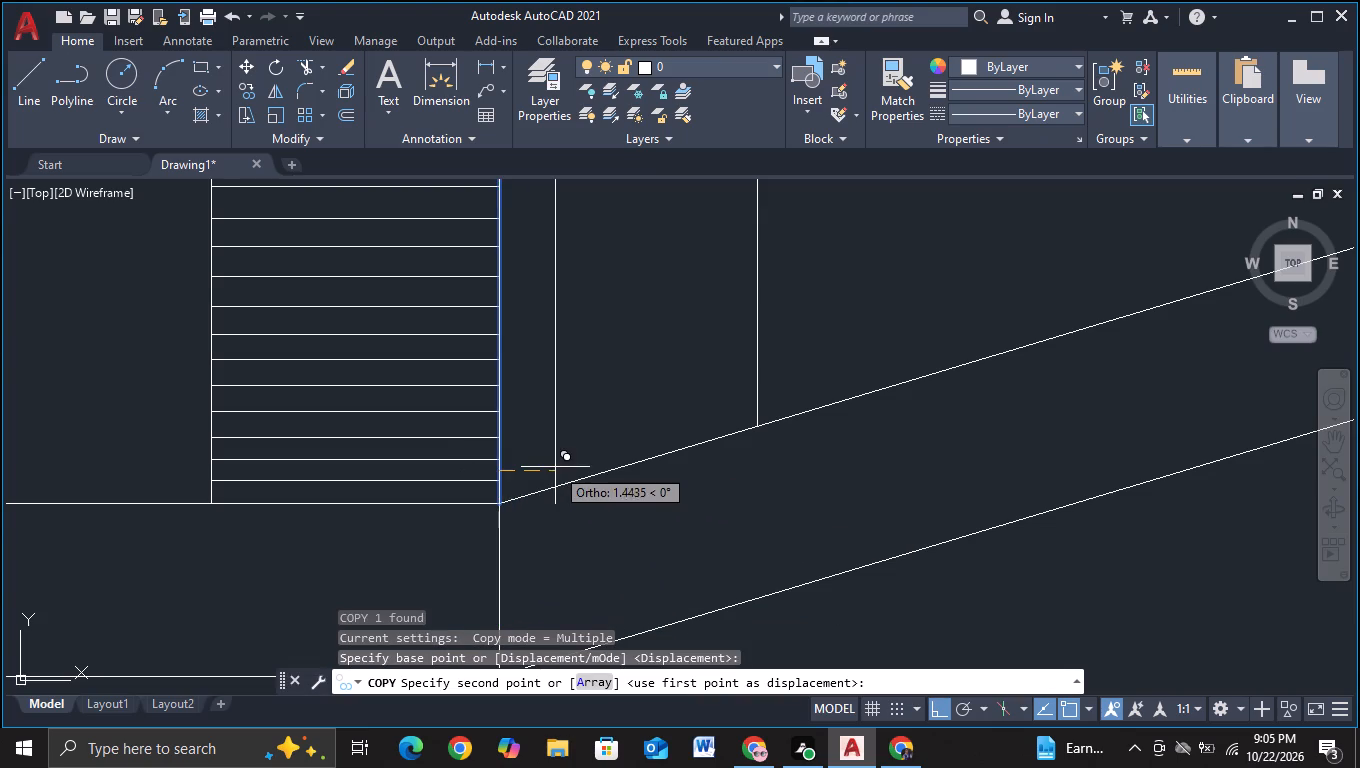
{"action": "scroll", "coordinate": [555, 467], "scroll_direction": "up", "scroll_amount": 1}
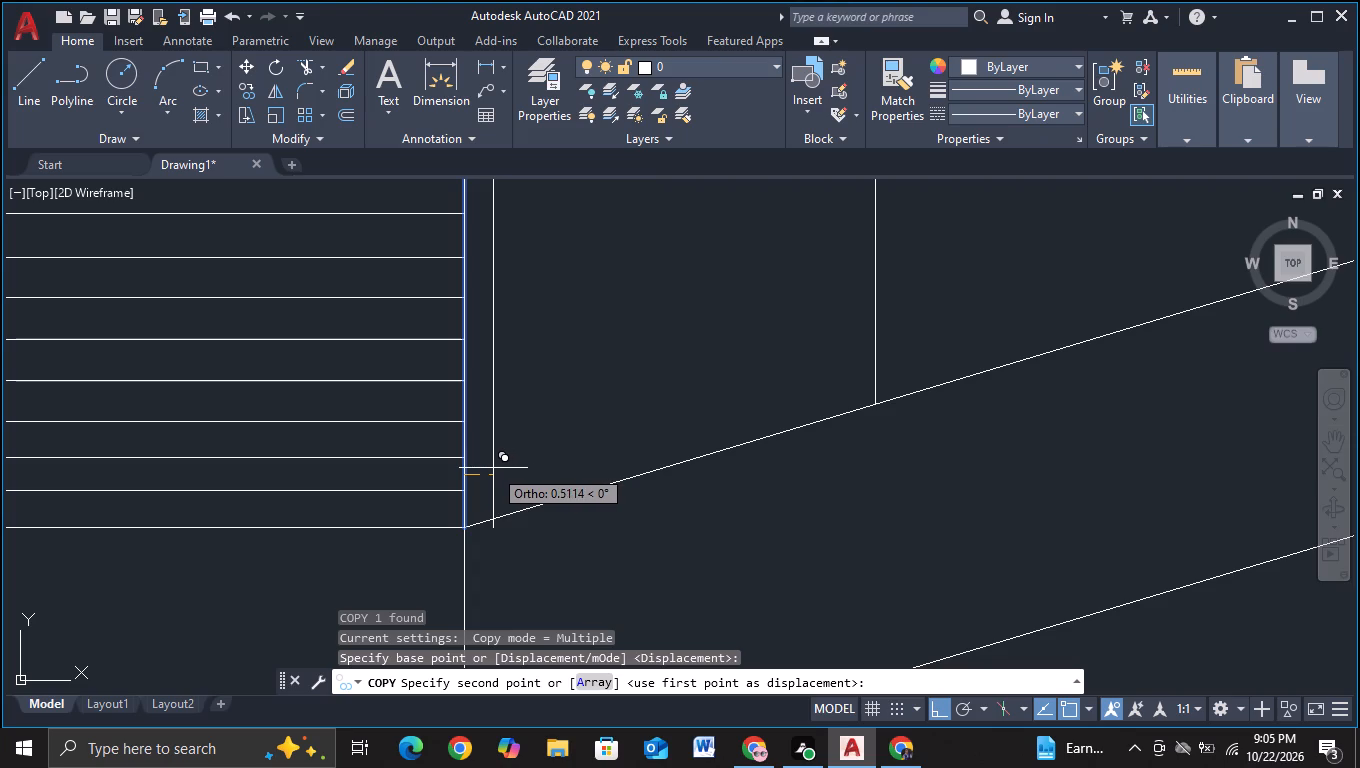
{"action": "left_click", "coordinate": [492, 468]}
{"action": "scroll", "coordinate": [549, 466], "scroll_direction": "down", "scroll_amount": 1}
{"action": "key", "text": "Escape"}
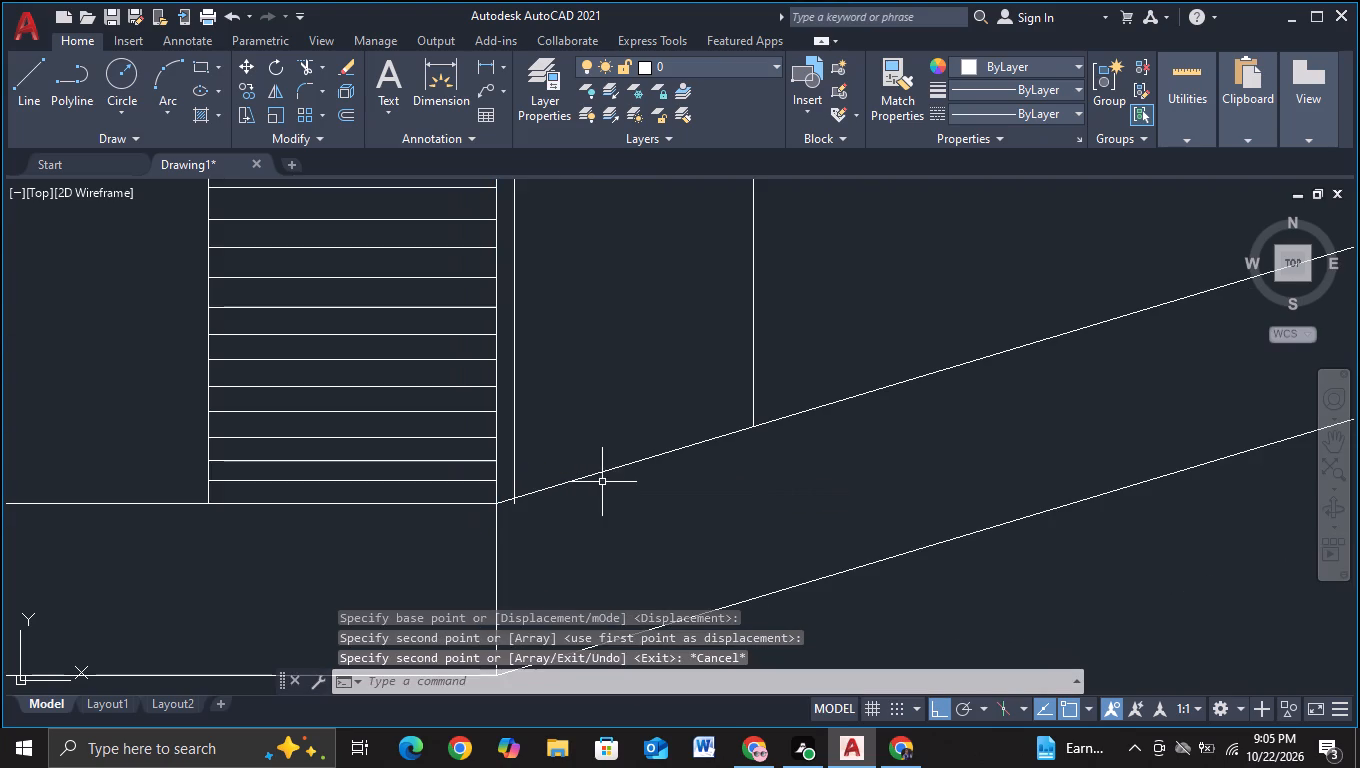
Trim the copied vertical line where it overruns the sloping line at its bottom end.
{"action": "scroll", "coordinate": [602, 482], "scroll_direction": "down", "scroll_amount": 1}
{"action": "left_click", "coordinate": [306, 64]}
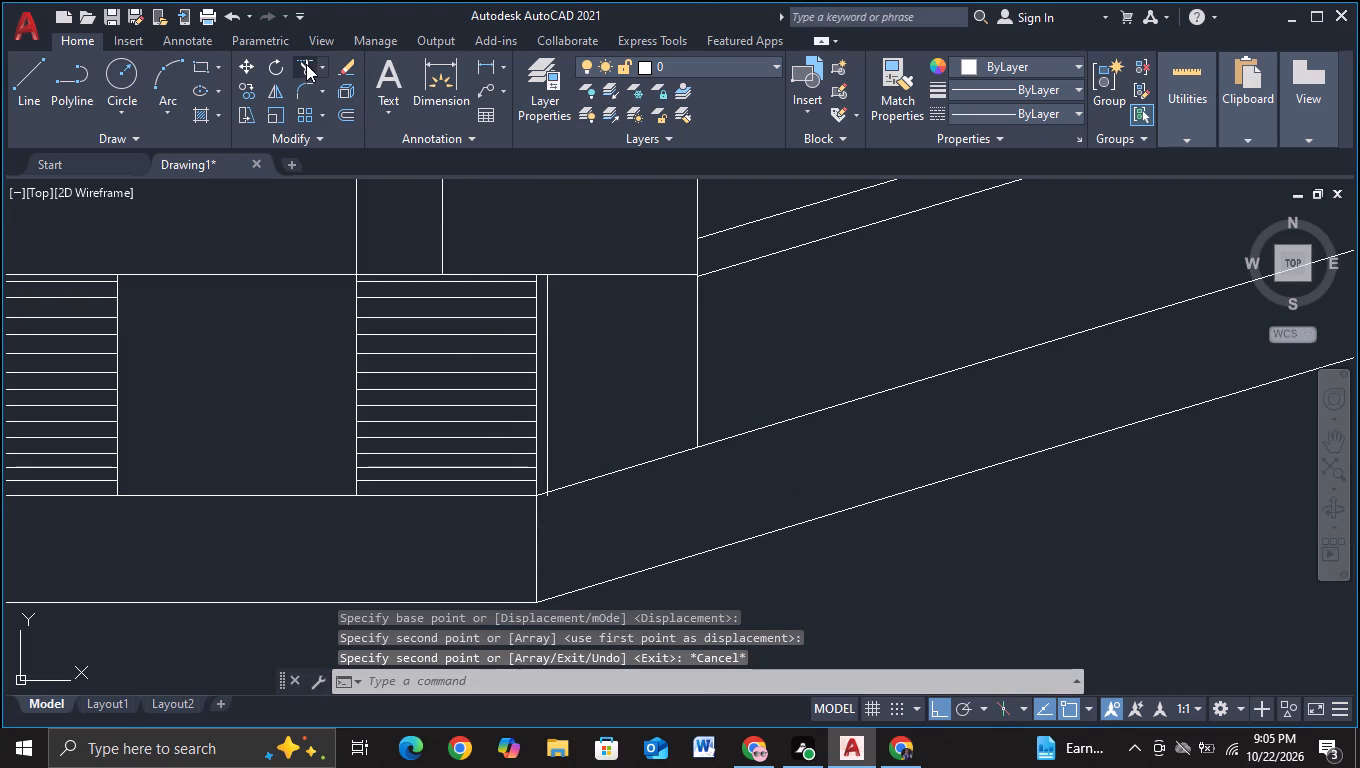
{"action": "scroll", "coordinate": [597, 412], "scroll_direction": "up", "scroll_amount": 2}
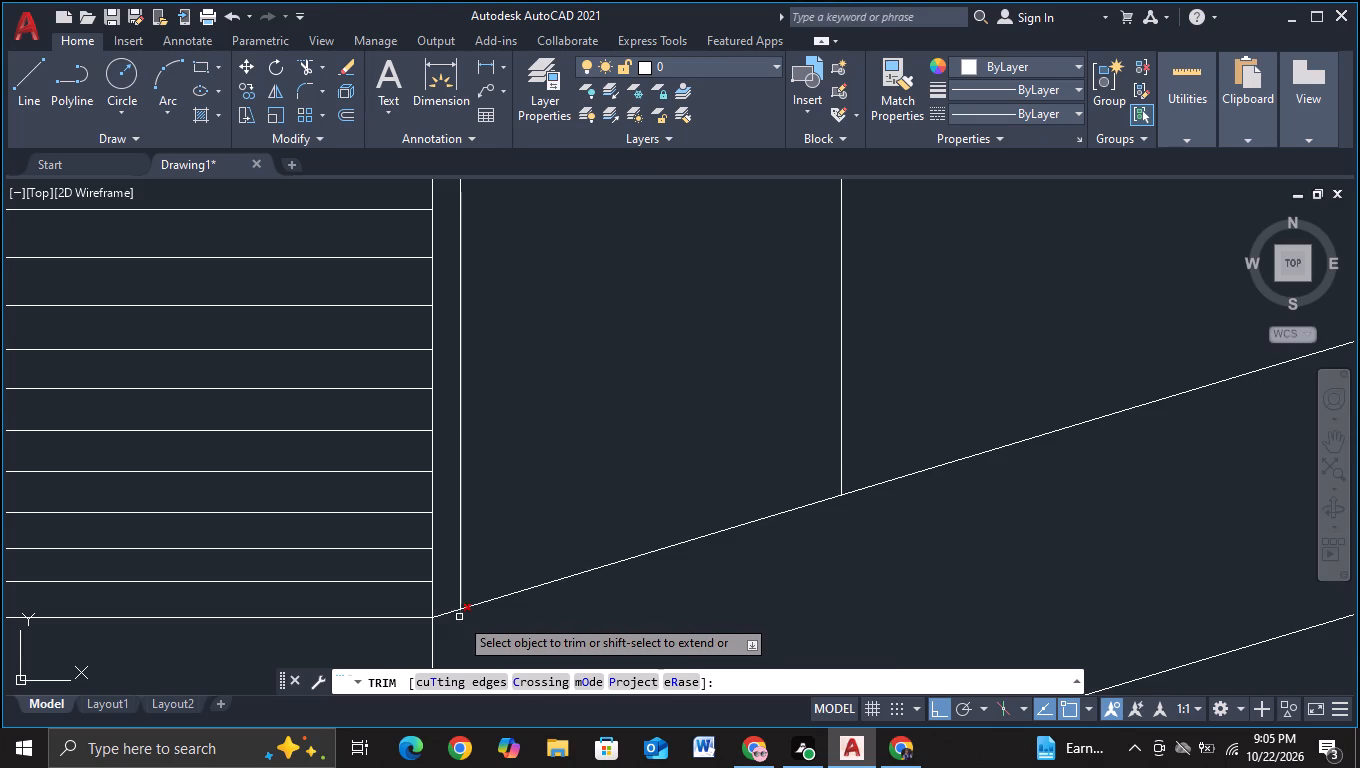
{"action": "left_click", "coordinate": [461, 618]}
{"action": "key", "text": "Escape"}
{"action": "scroll", "coordinate": [626, 579], "scroll_direction": "down", "scroll_amount": 2}
{"action": "key", "text": "Escape"}
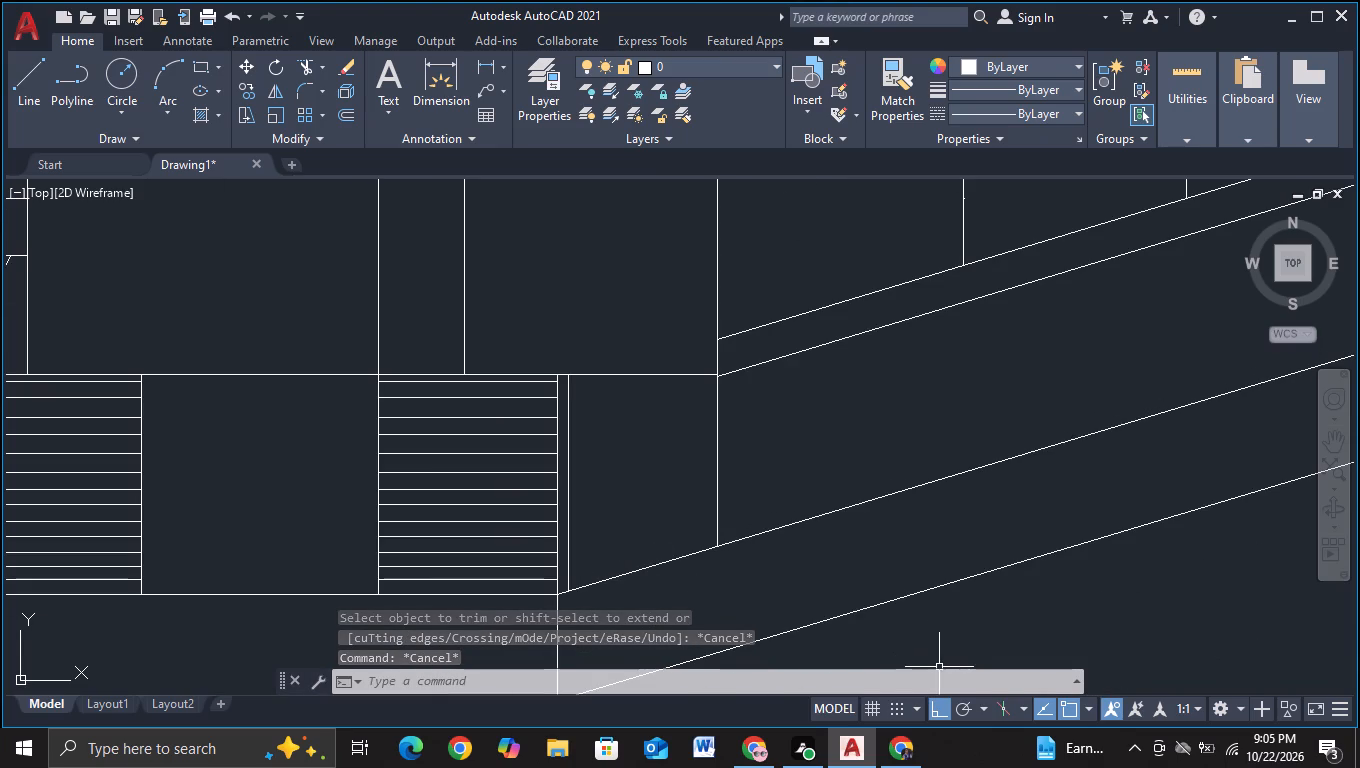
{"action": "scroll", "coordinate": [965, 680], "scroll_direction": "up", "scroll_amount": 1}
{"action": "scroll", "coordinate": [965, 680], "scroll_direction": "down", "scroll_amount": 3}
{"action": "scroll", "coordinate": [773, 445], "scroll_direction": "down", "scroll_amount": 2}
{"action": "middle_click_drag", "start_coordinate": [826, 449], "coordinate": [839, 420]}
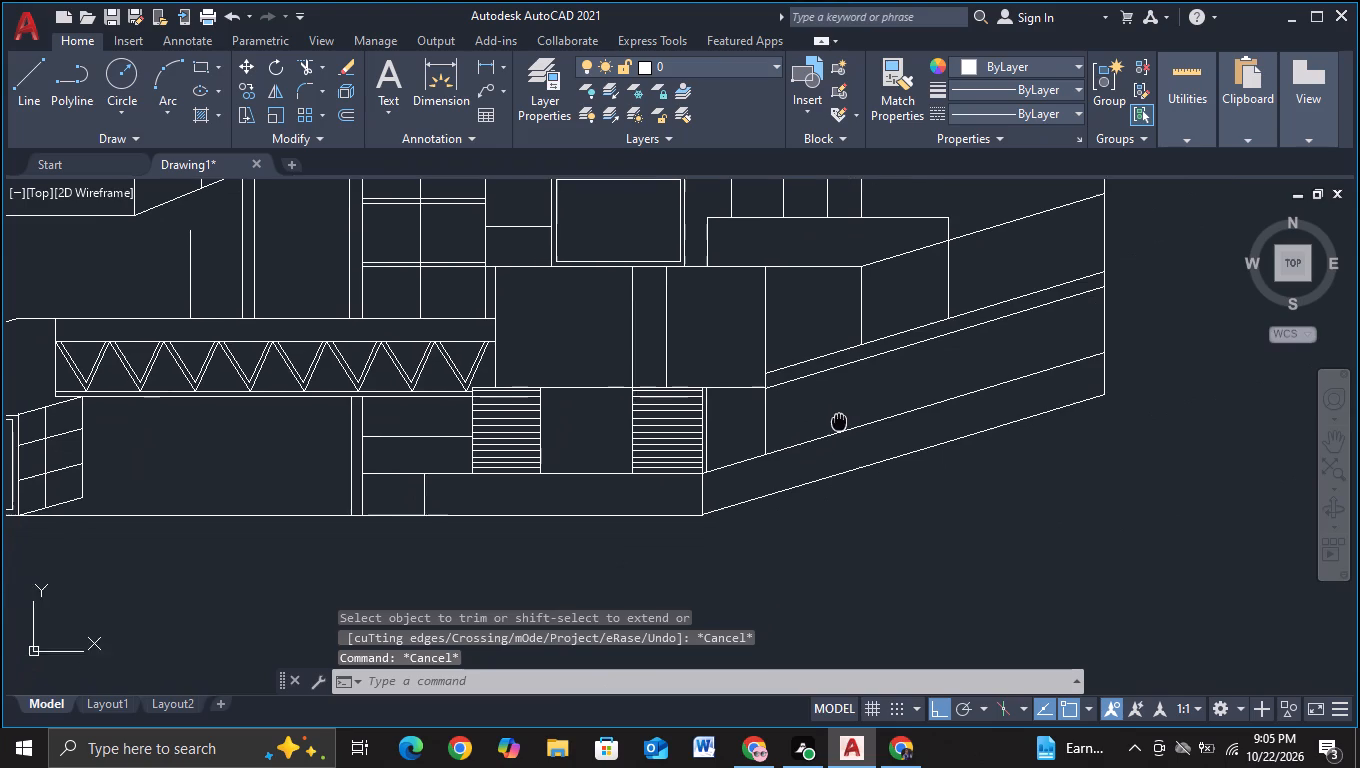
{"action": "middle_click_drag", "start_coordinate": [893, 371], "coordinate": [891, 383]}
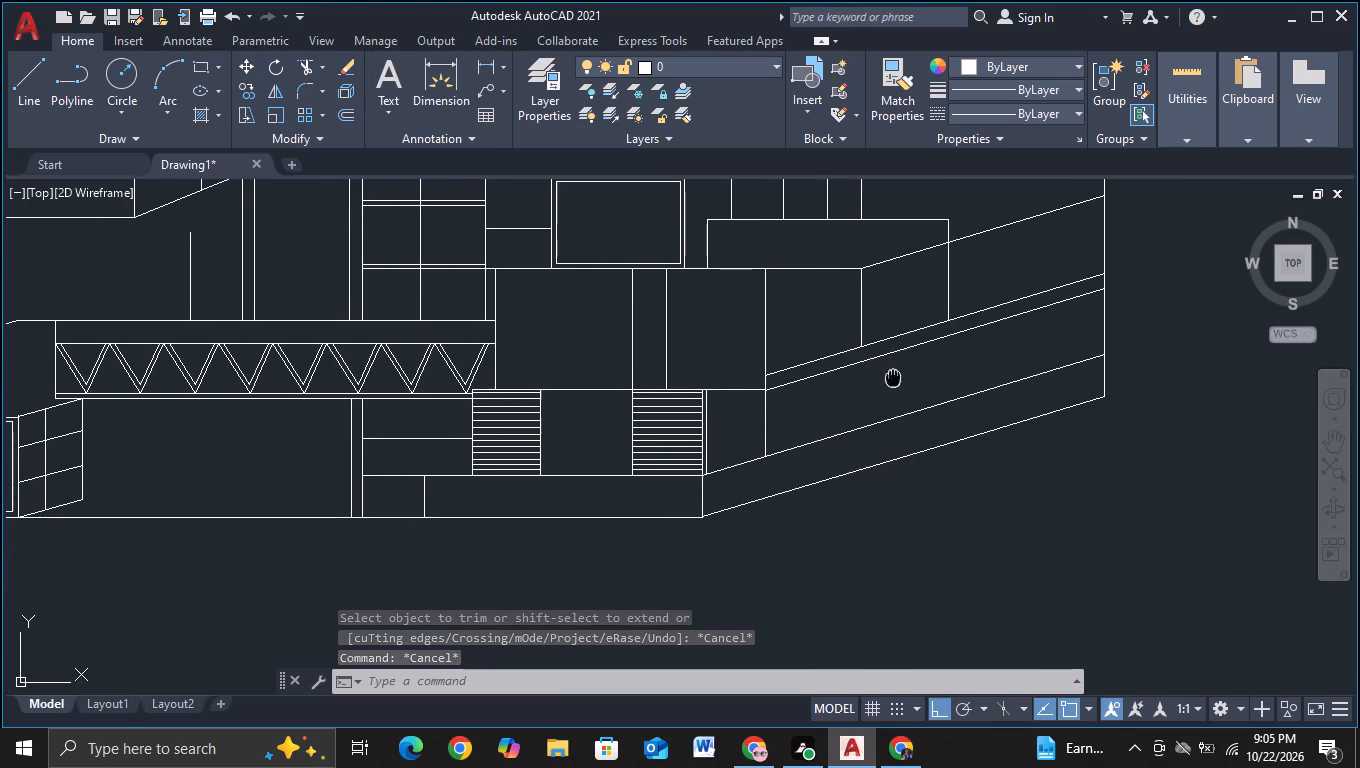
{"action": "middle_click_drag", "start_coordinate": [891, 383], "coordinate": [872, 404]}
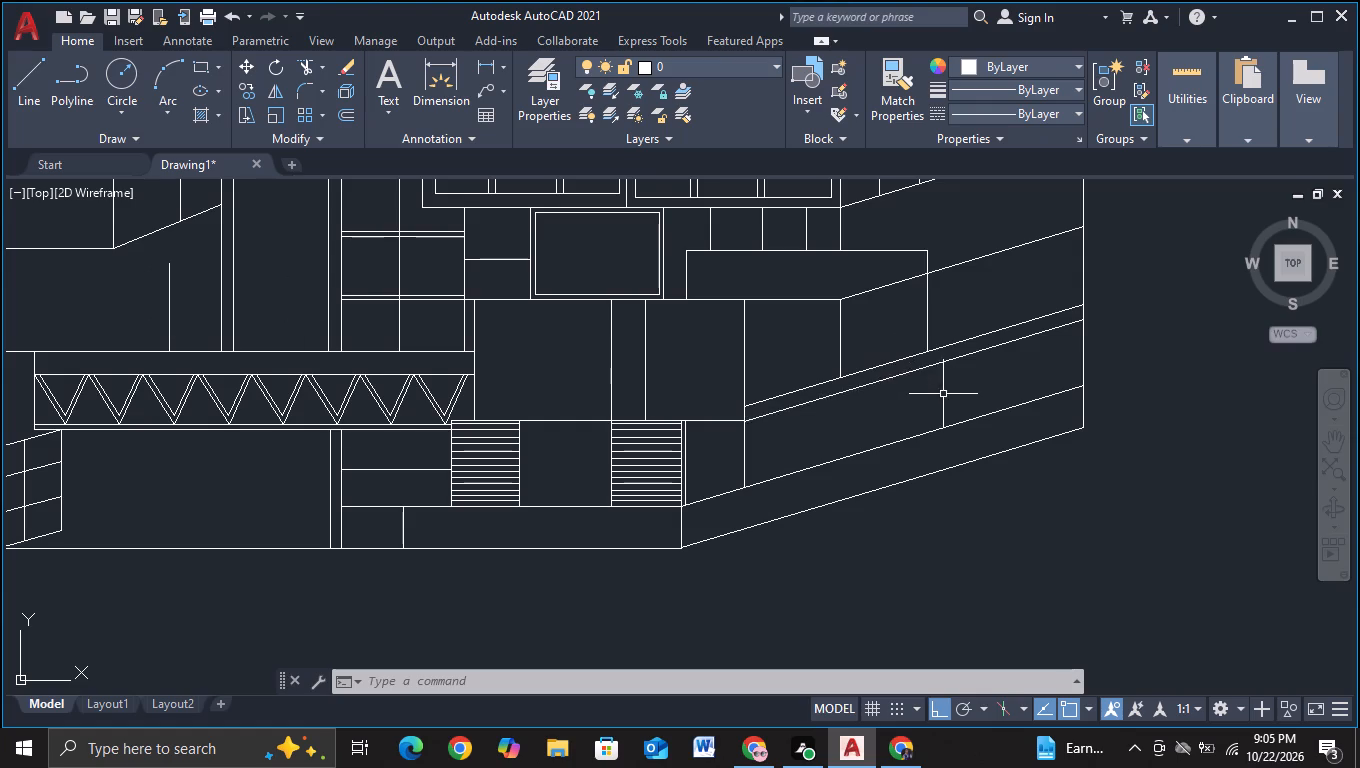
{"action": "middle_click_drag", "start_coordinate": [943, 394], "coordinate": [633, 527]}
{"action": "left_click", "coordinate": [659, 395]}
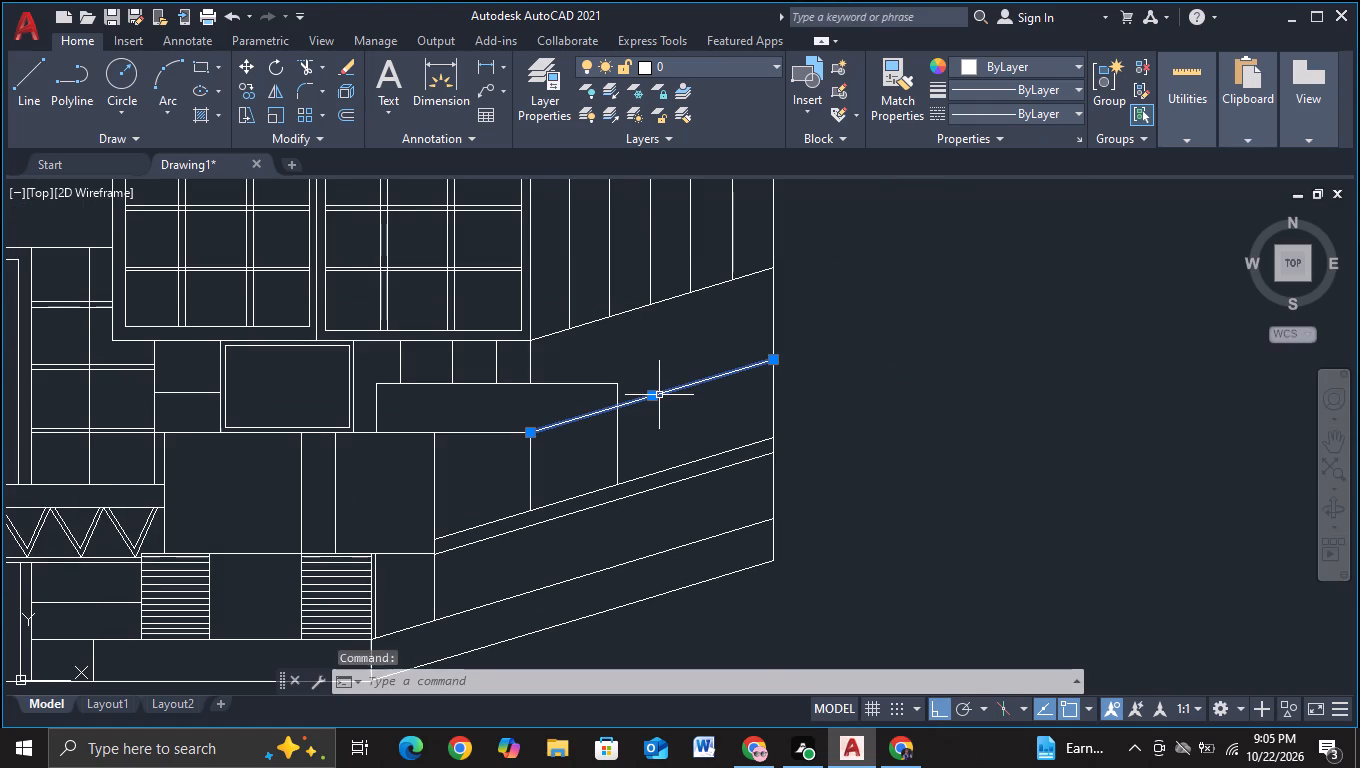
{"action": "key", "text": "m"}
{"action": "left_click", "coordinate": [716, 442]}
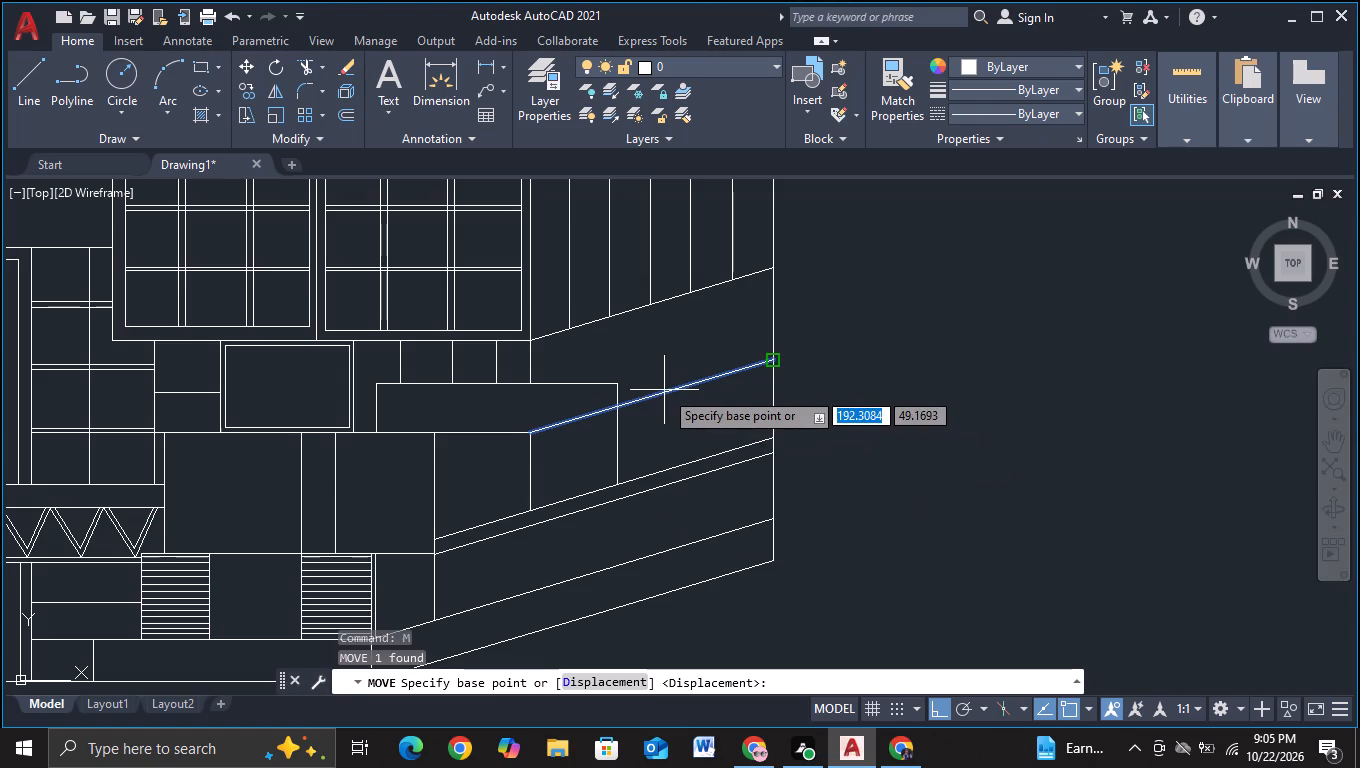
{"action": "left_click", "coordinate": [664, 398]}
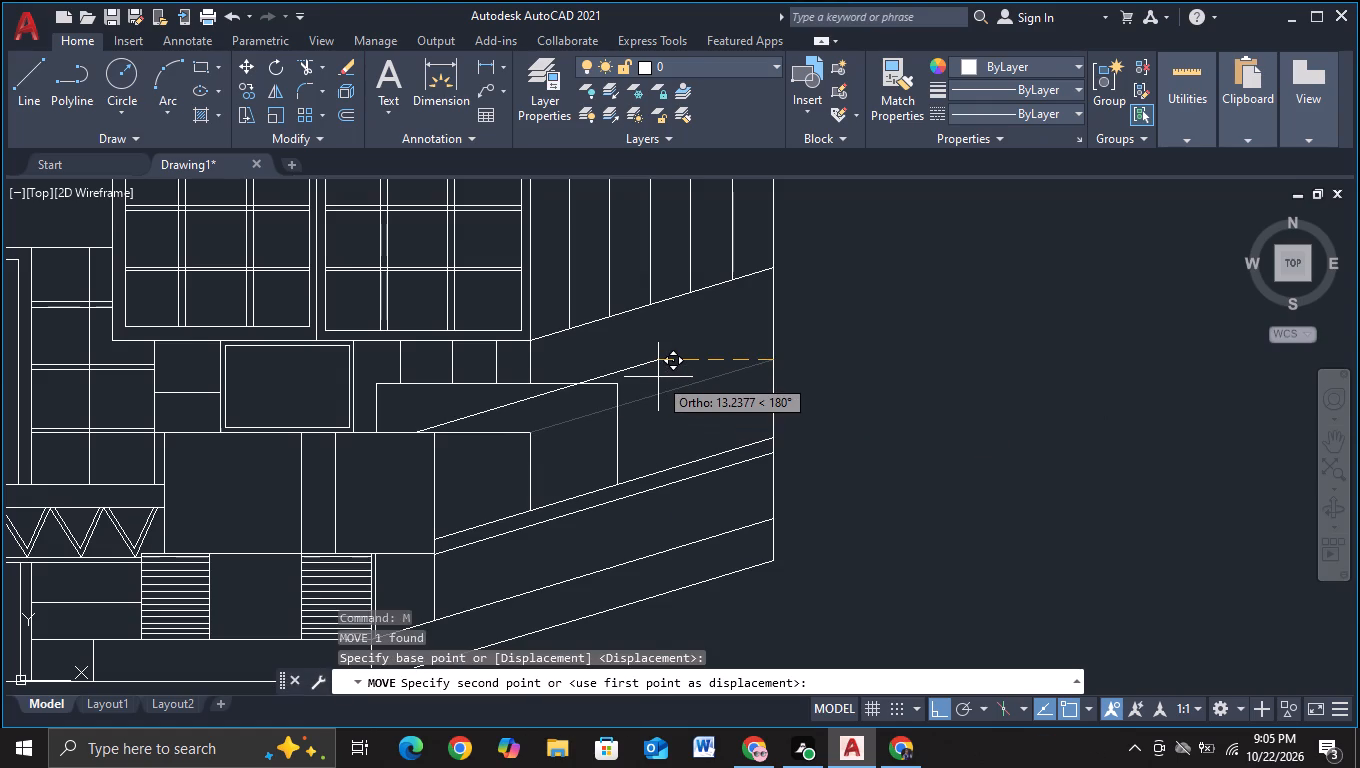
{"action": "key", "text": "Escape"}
Copy the side wing's middle sloping line about 2.7 units straight up so it passes through the projecting block's upper-right corner.
{"action": "left_click", "coordinate": [656, 396]}
{"action": "key", "text": "c"}
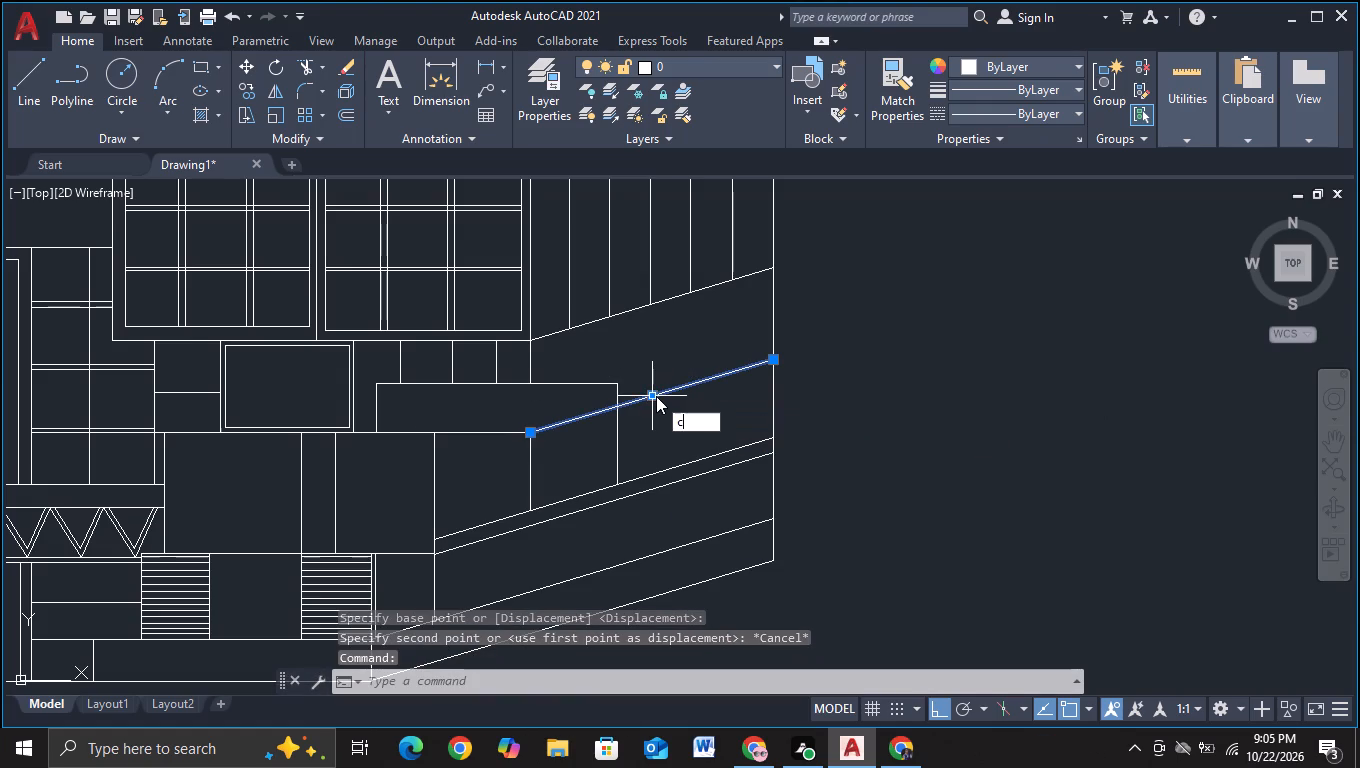
{"action": "left_click", "coordinate": [692, 452]}
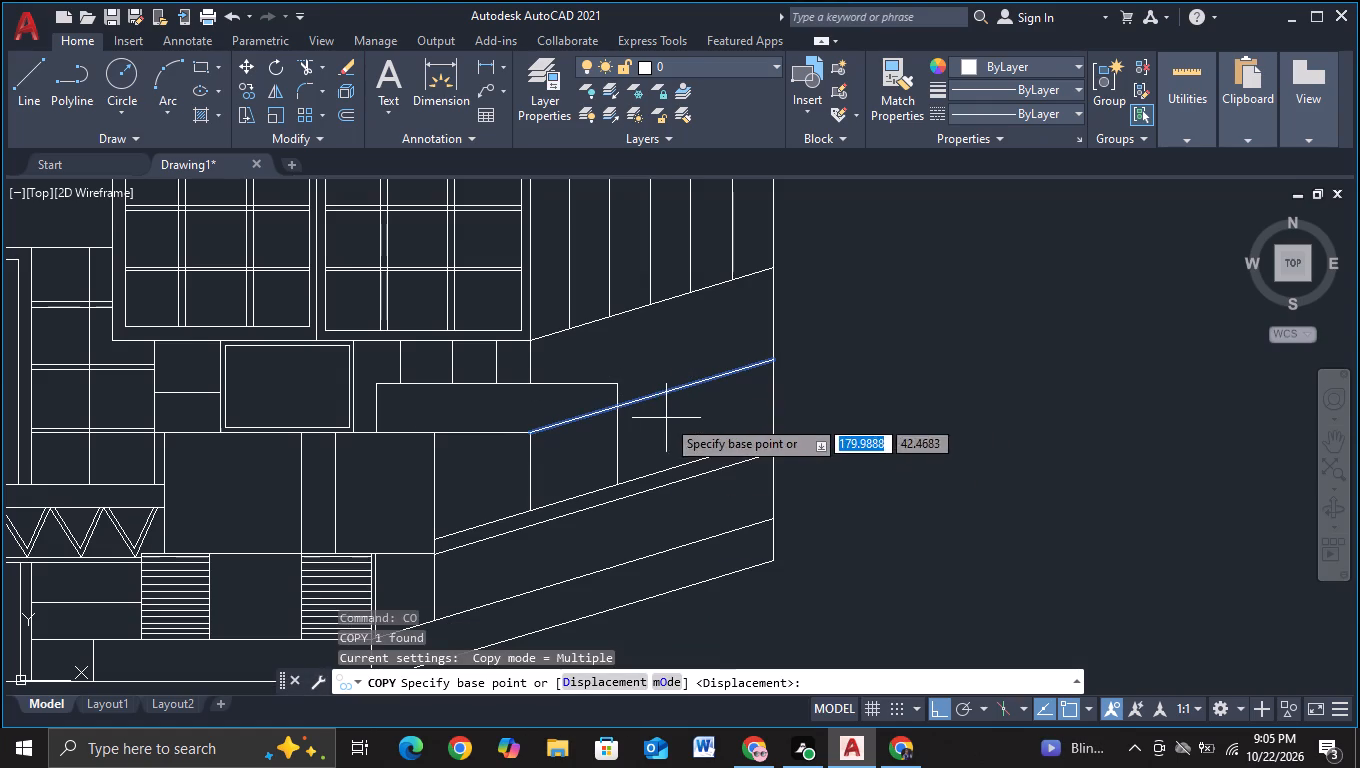
{"action": "left_click", "coordinate": [648, 399]}
{"action": "scroll", "coordinate": [567, 375], "scroll_direction": "up", "scroll_amount": 1}
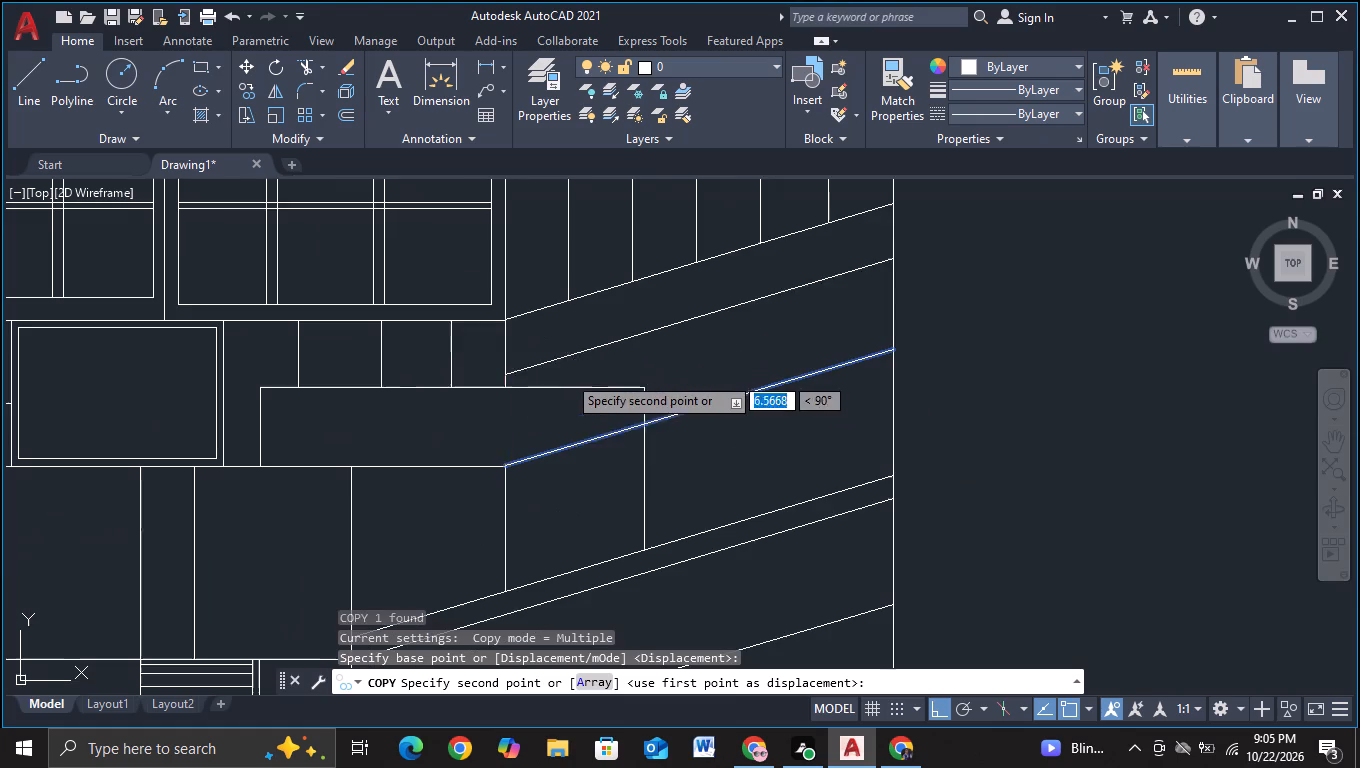
{"action": "left_click", "coordinate": [536, 429]}
{"action": "key", "text": "Escape"}
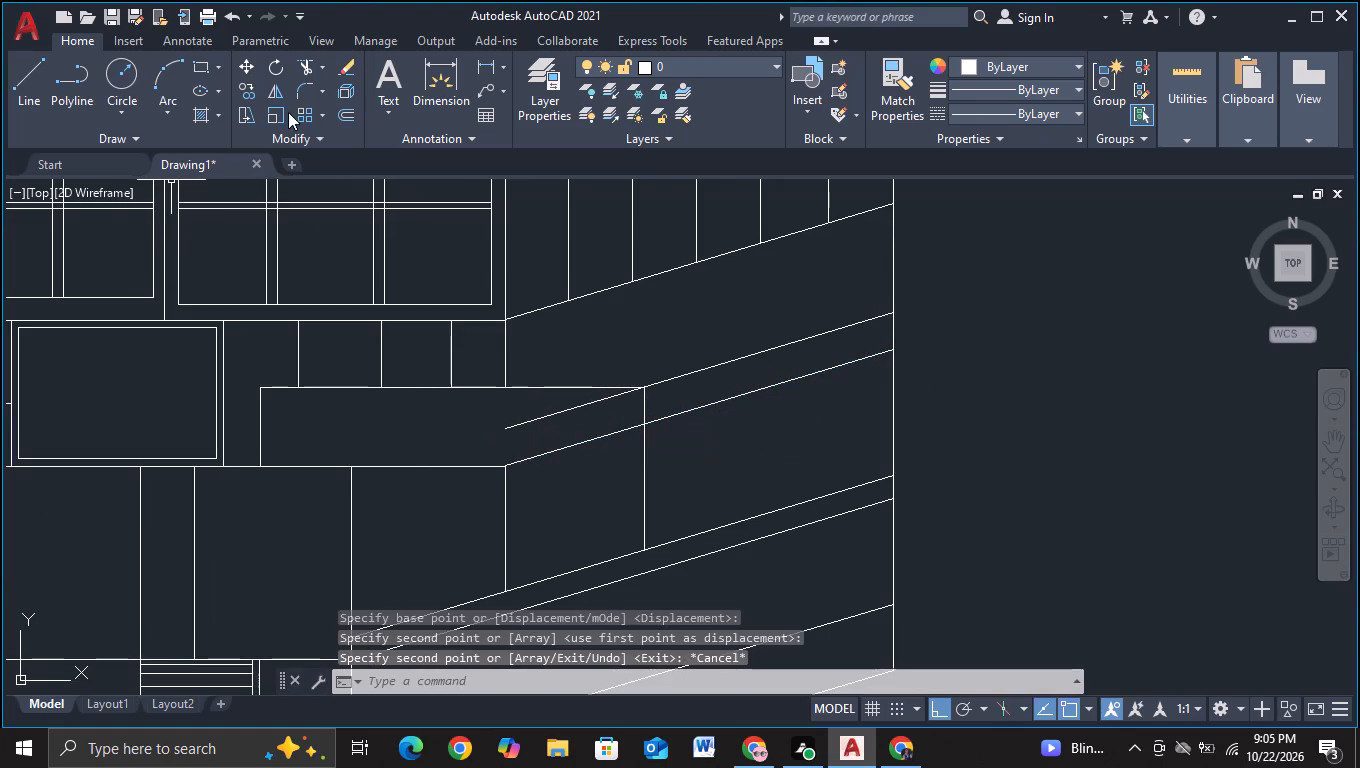
Trim the copied sloping line inside the projecting block and the original sloping line beyond the block's right edge.
{"action": "left_click", "coordinate": [310, 70]}
{"action": "left_click", "coordinate": [573, 412]}
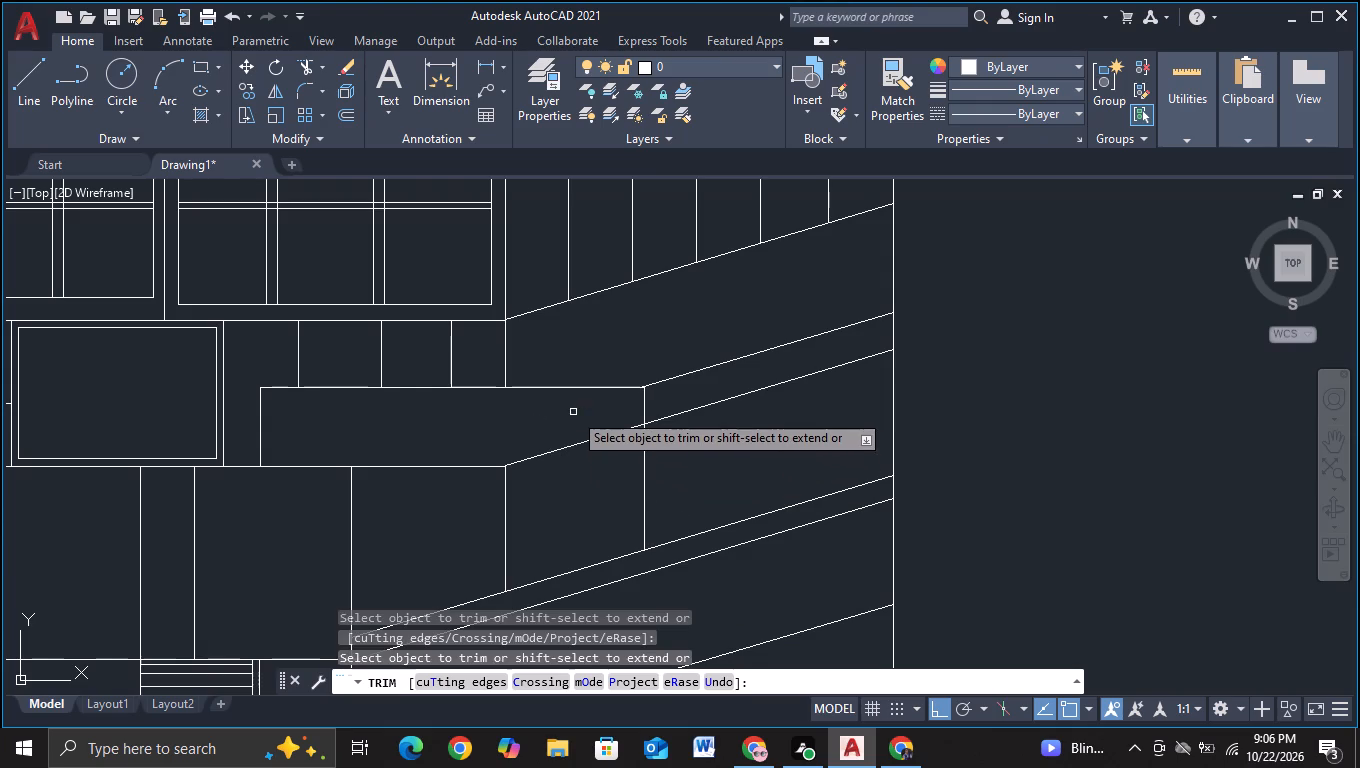
{"action": "scroll", "coordinate": [673, 493], "scroll_direction": "down", "scroll_amount": 1}
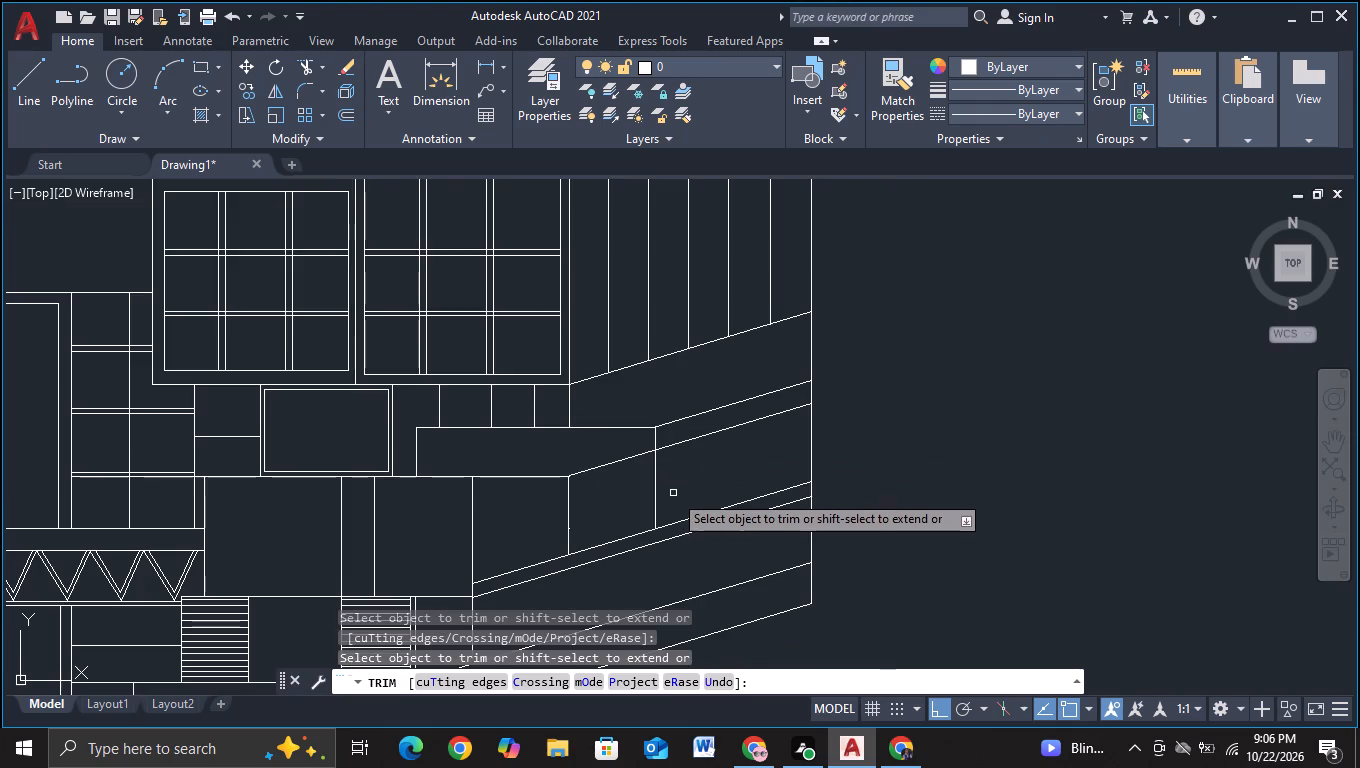
{"action": "middle_click_drag", "start_coordinate": [963, 499], "coordinate": [941, 434]}
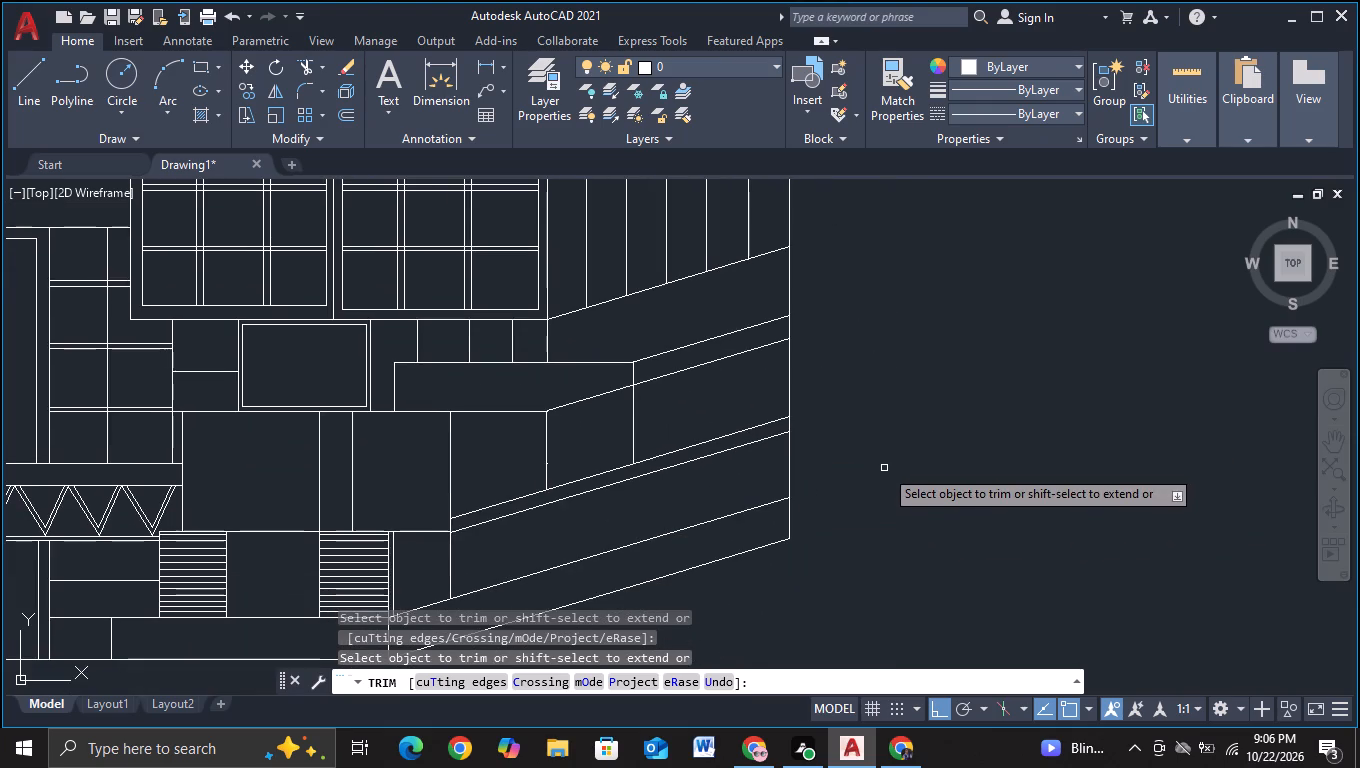
{"action": "left_click", "coordinate": [705, 363]}
{"action": "key", "text": "Escape"}
Draw a roof line from the left tower's top front-left corner to the top outer corner of its sloped side.
{"action": "middle_click_drag", "start_coordinate": [847, 415], "coordinate": [857, 394]}
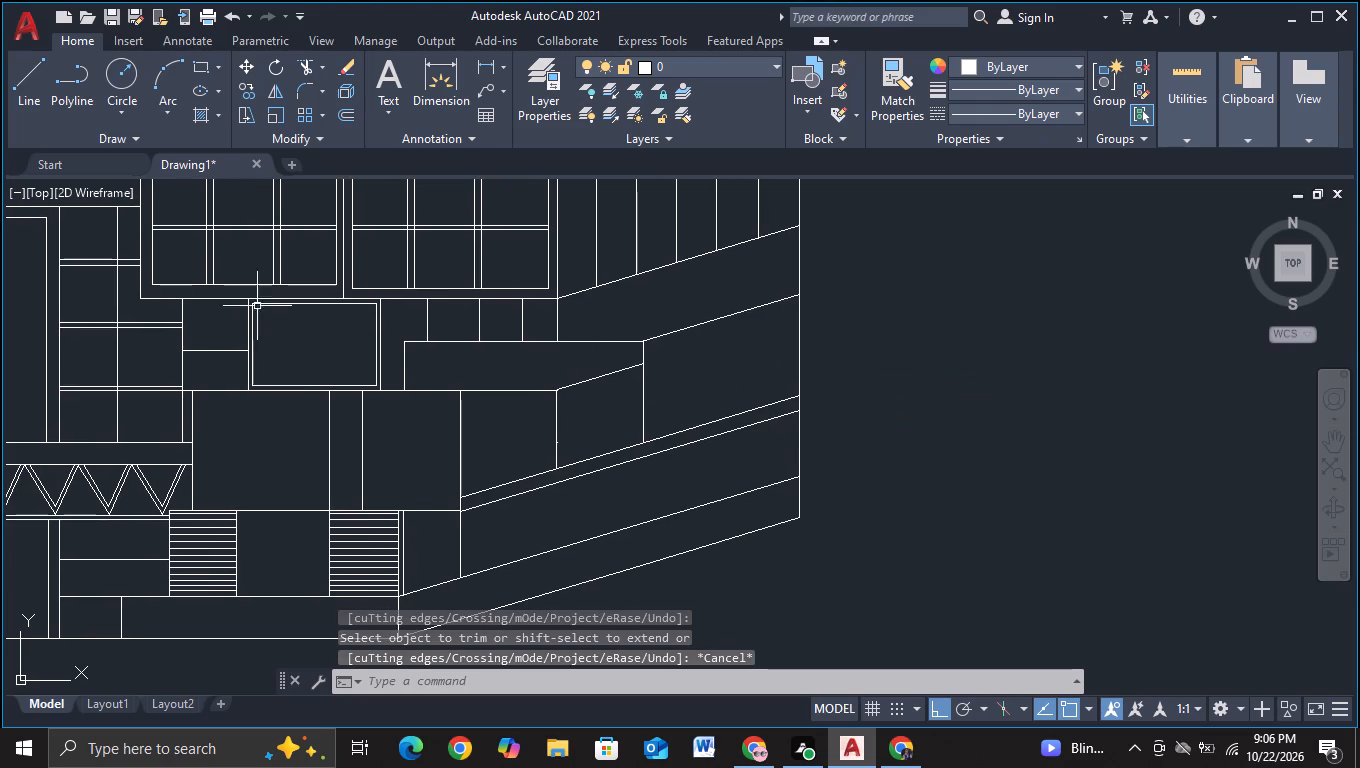
{"action": "scroll", "coordinate": [424, 300], "scroll_direction": "down", "scroll_amount": 2}
{"action": "middle_click_drag", "start_coordinate": [742, 350], "coordinate": [746, 340]}
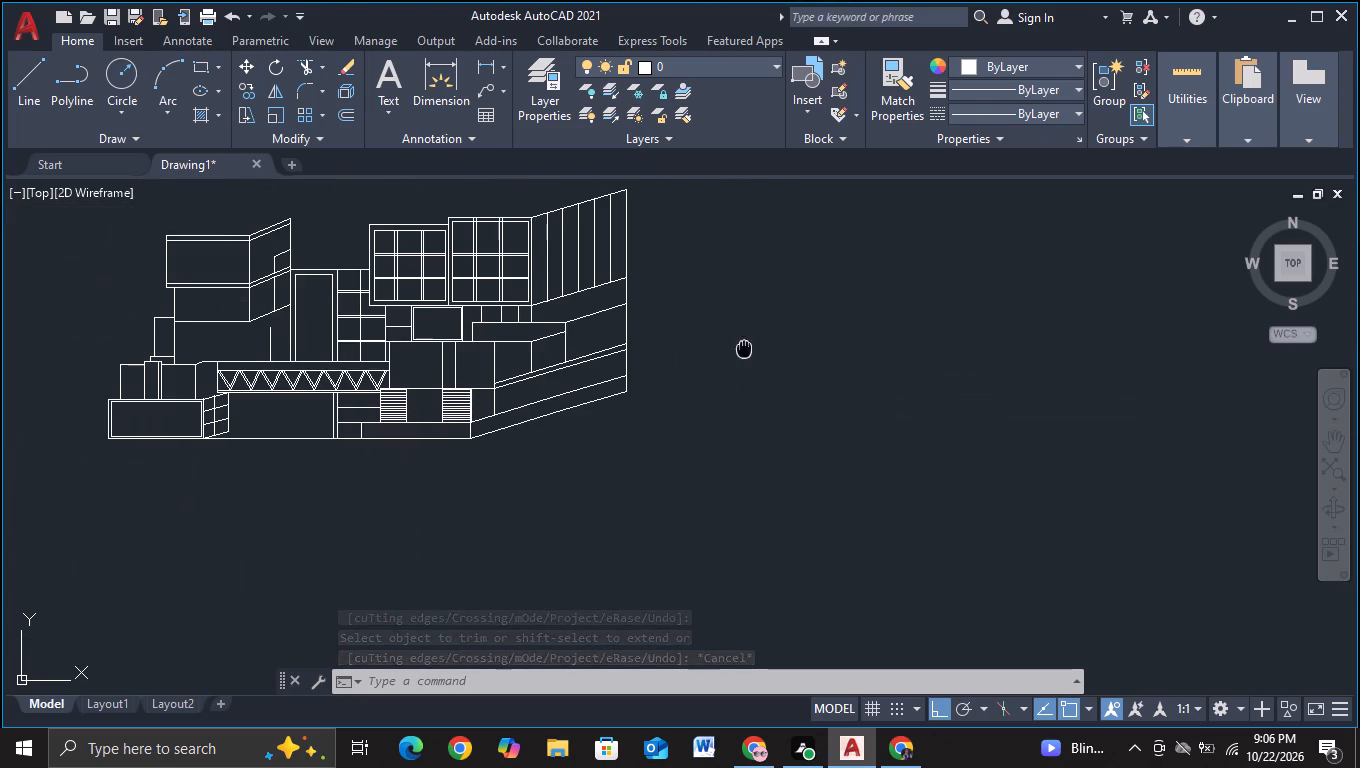
{"action": "middle_click_drag", "start_coordinate": [746, 340], "coordinate": [755, 424]}
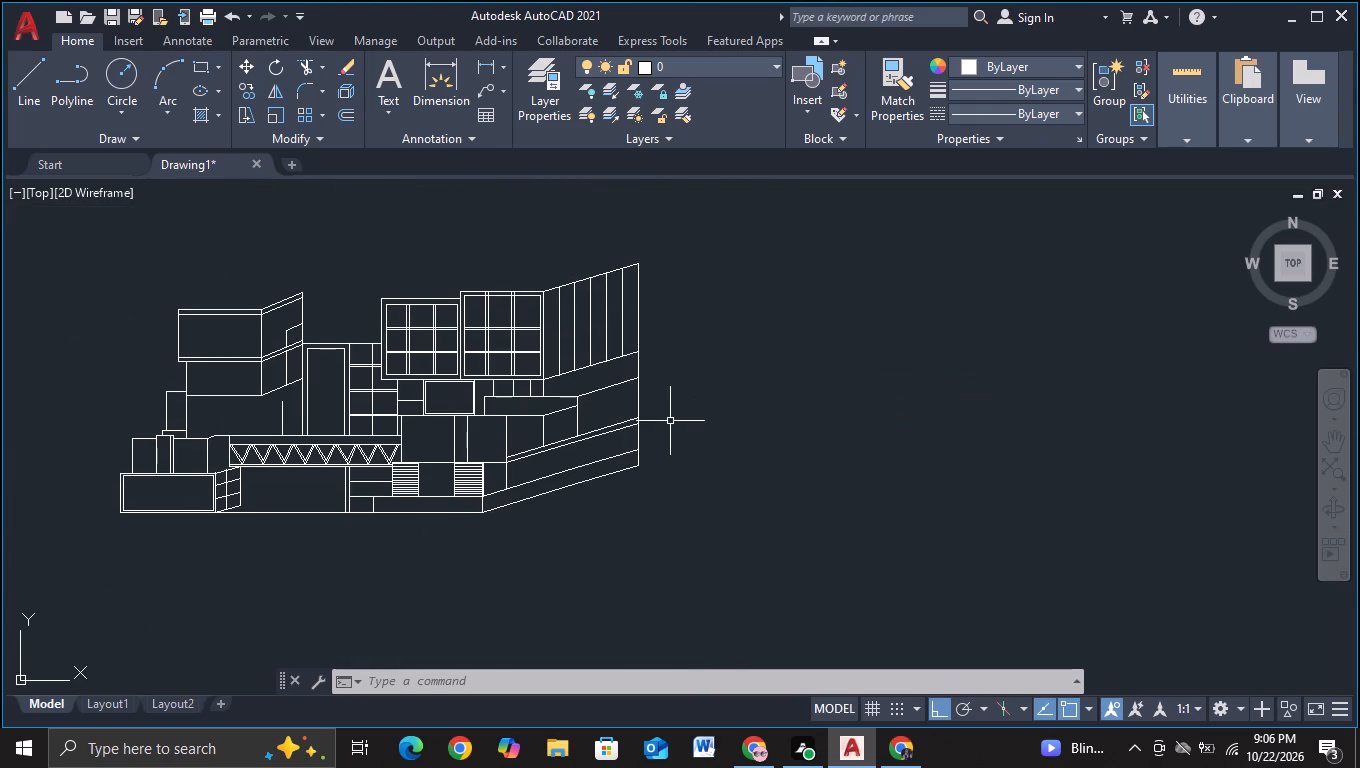
{"action": "left_click", "coordinate": [37, 91]}
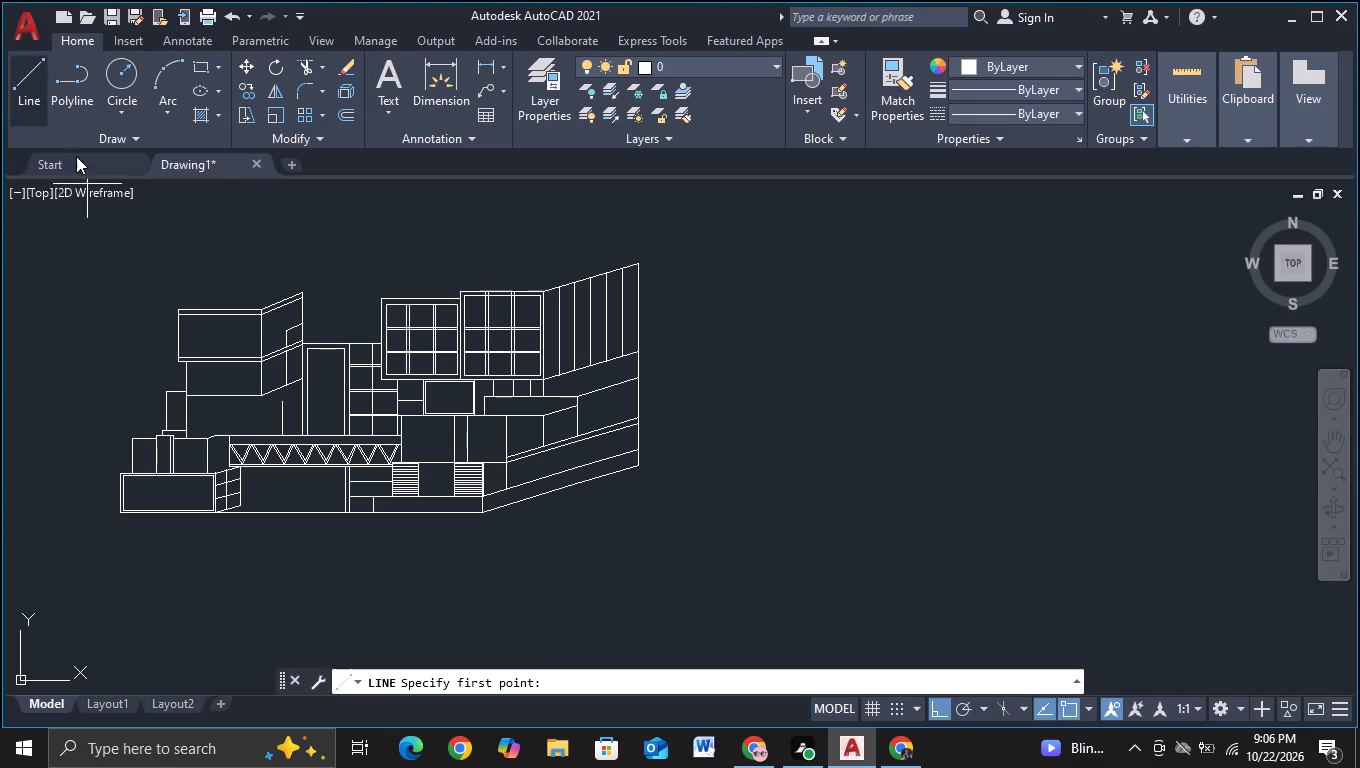
{"action": "left_click", "coordinate": [182, 306]}
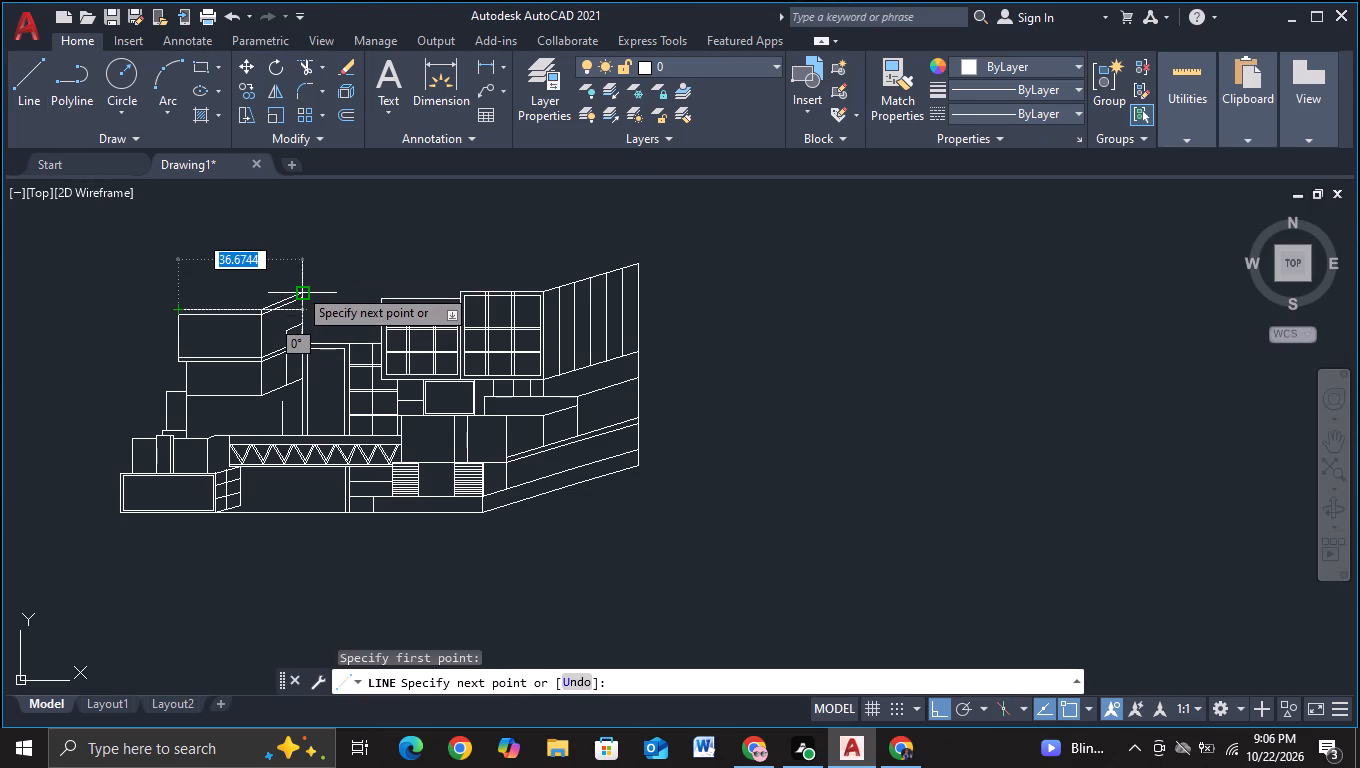
{"action": "left_click", "coordinate": [298, 287]}
{"action": "key", "text": "Escape"}
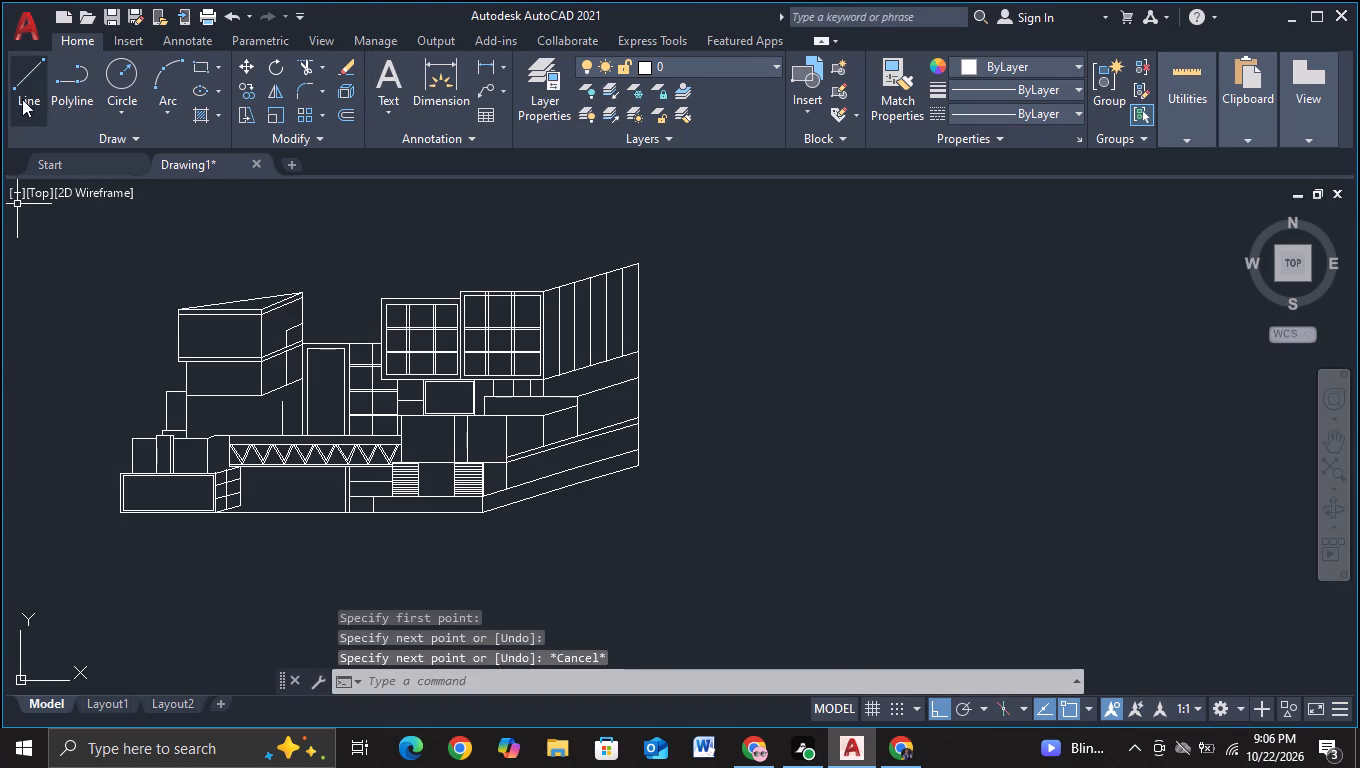
Draw a roof line from the large windowed block's top-left corner to the top outer corner of the sloped side wing.
{"action": "left_click", "coordinate": [23, 99]}
{"action": "left_click", "coordinate": [381, 298]}
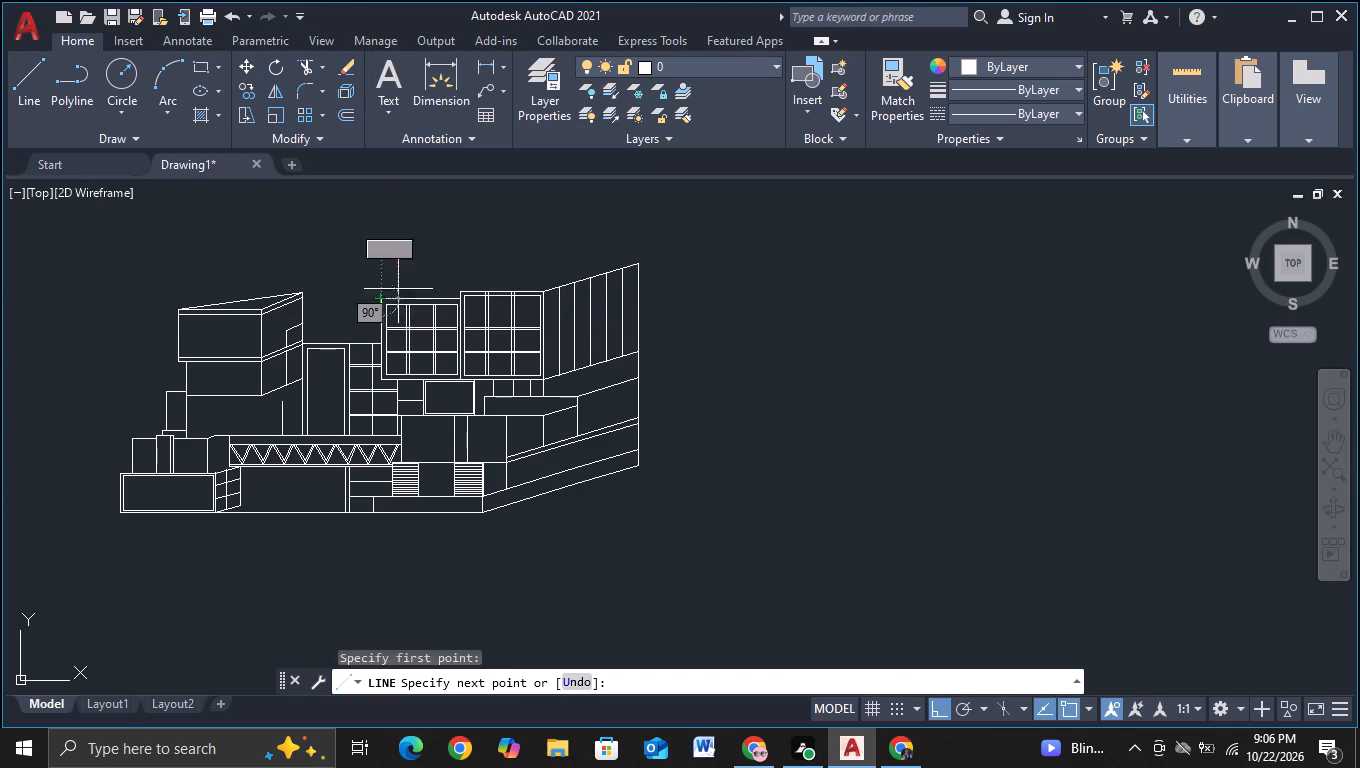
{"action": "left_click", "coordinate": [634, 256]}
{"action": "key", "text": "Escape"}
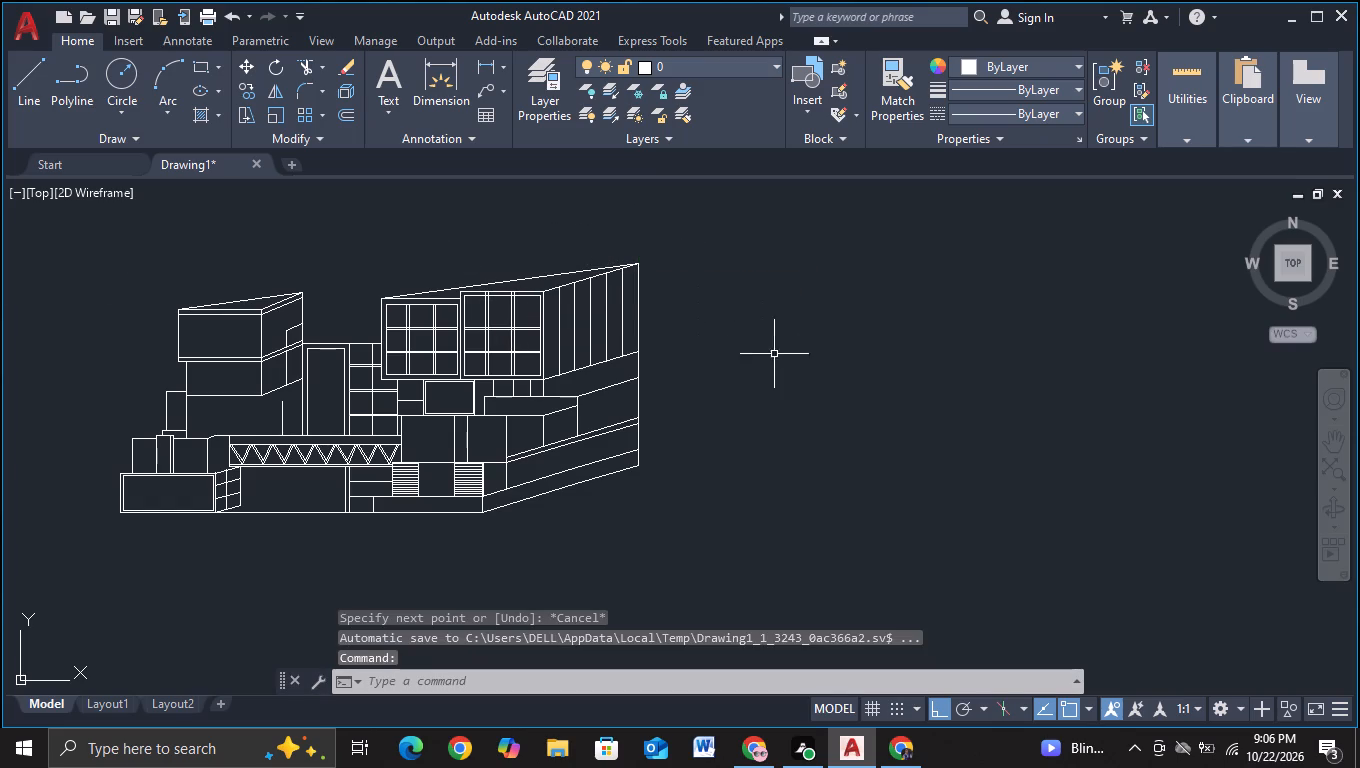
Draw an inner border inside the projecting block: a horizontal line about 25 units long below its top edge, with a vertical line down from its right end.
{"action": "middle_click_drag", "start_coordinate": [754, 426], "coordinate": [887, 366]}
{"action": "middle_click_drag", "start_coordinate": [811, 437], "coordinate": [824, 389]}
{"action": "middle_click_drag", "start_coordinate": [793, 433], "coordinate": [738, 474]}
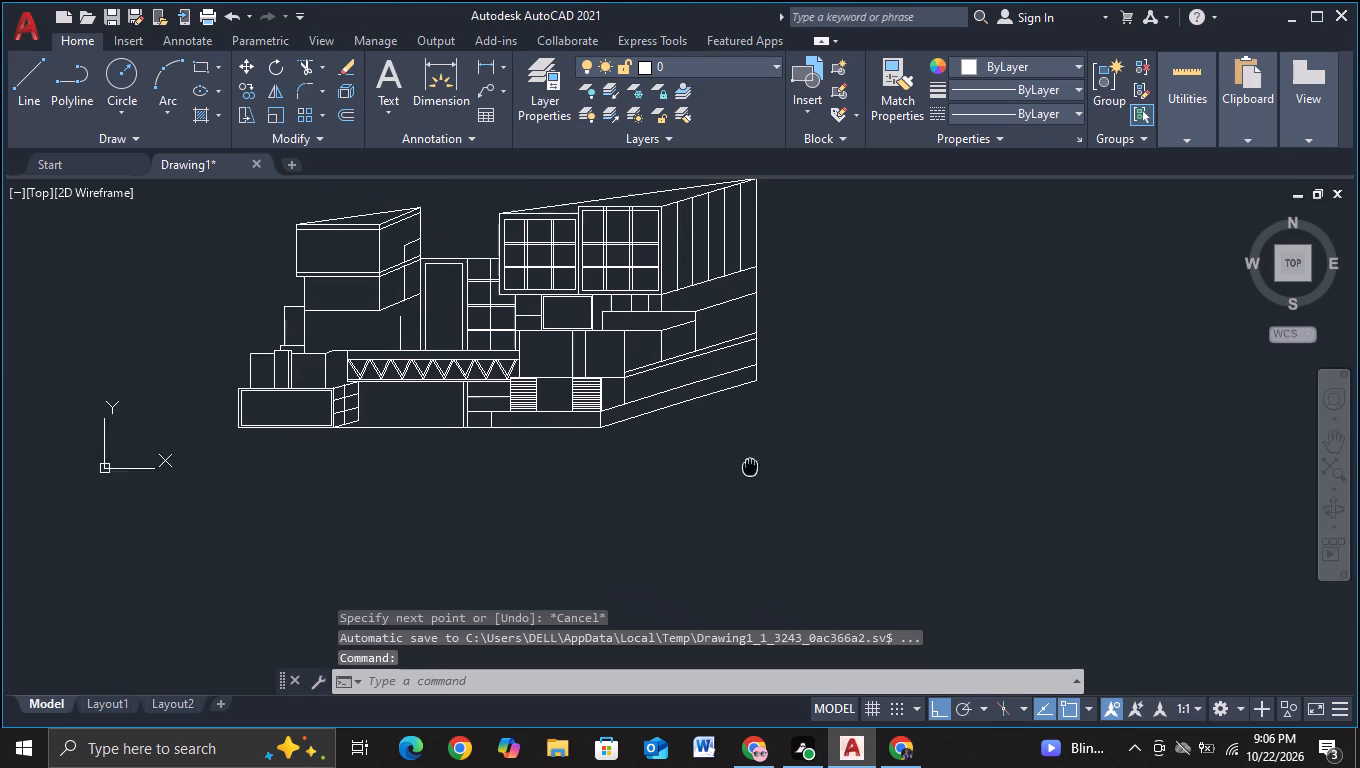
{"action": "middle_click_drag", "start_coordinate": [738, 474], "coordinate": [736, 476]}
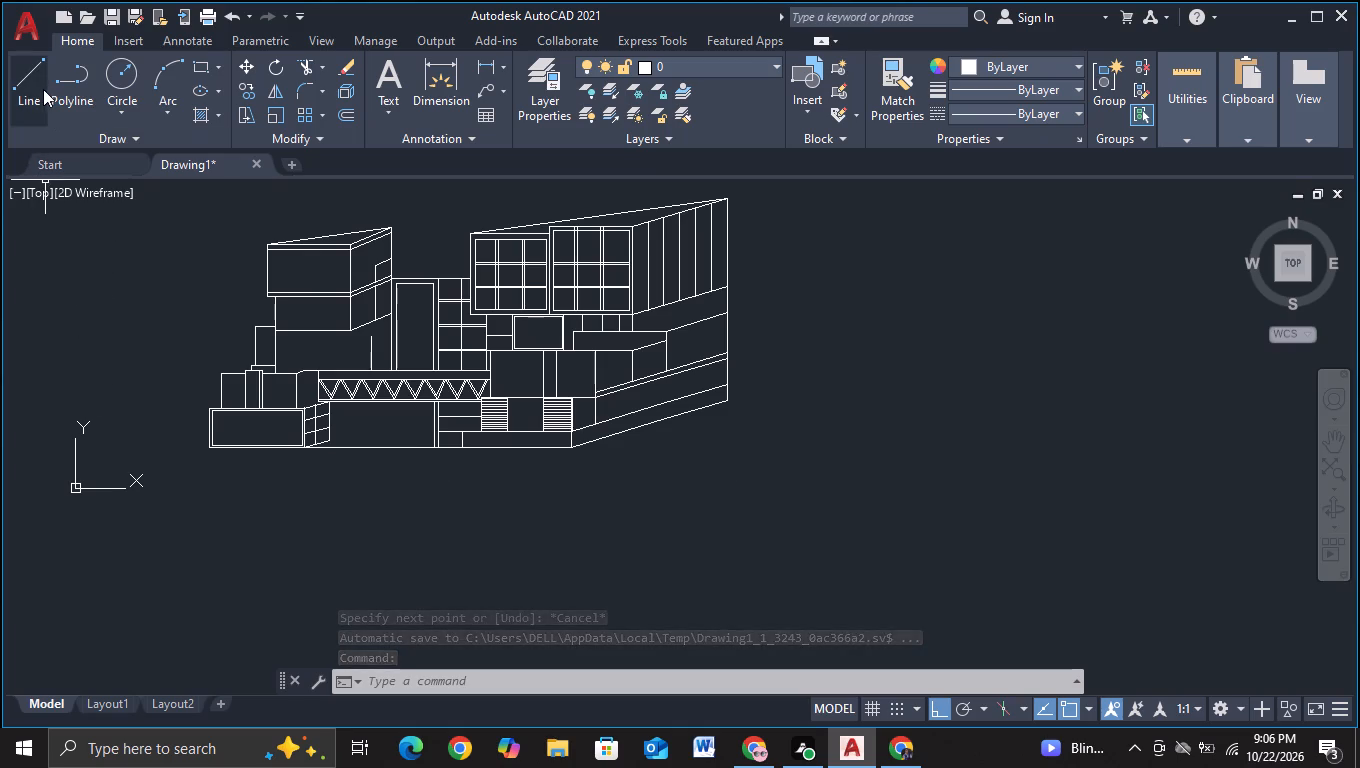
{"action": "left_click", "coordinate": [43, 90]}
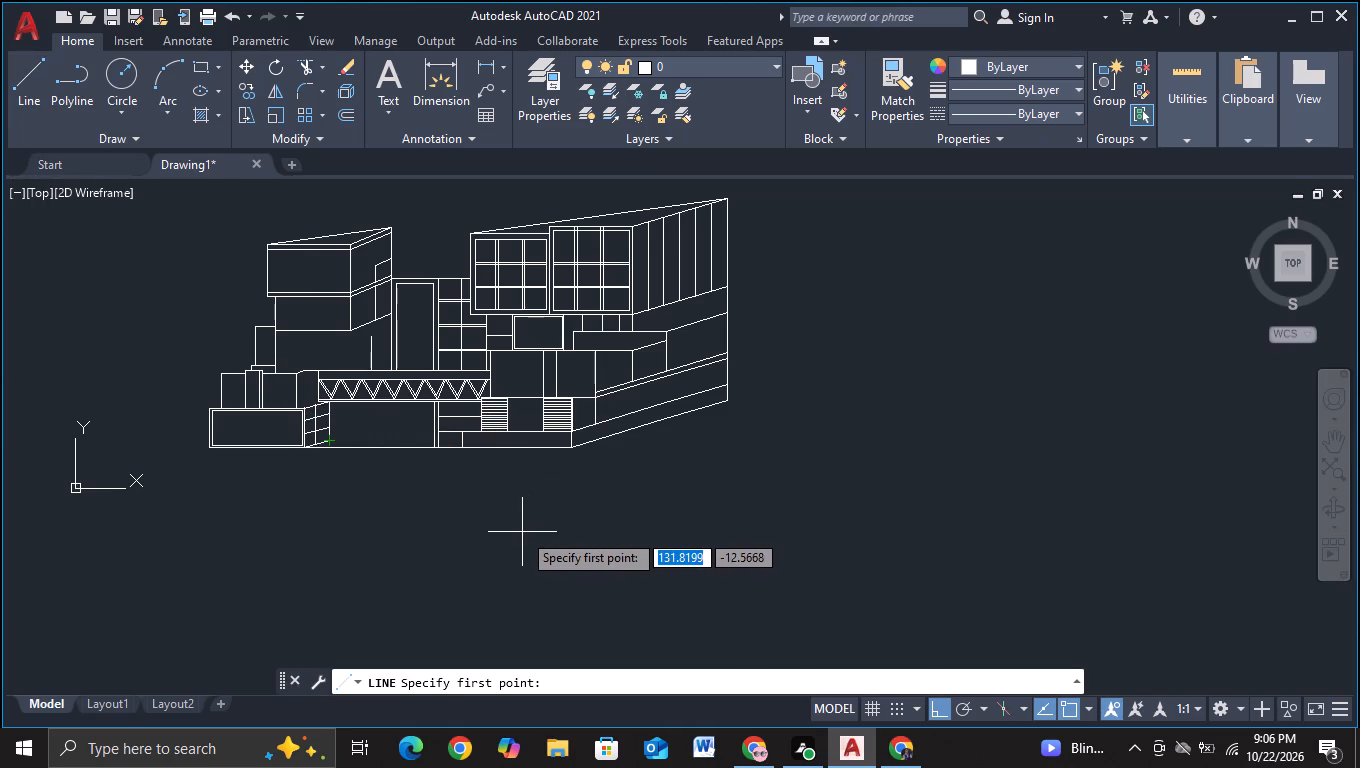
{"action": "middle_click_drag", "start_coordinate": [522, 532], "coordinate": [401, 511]}
{"action": "middle_click_drag", "start_coordinate": [594, 463], "coordinate": [562, 483]}
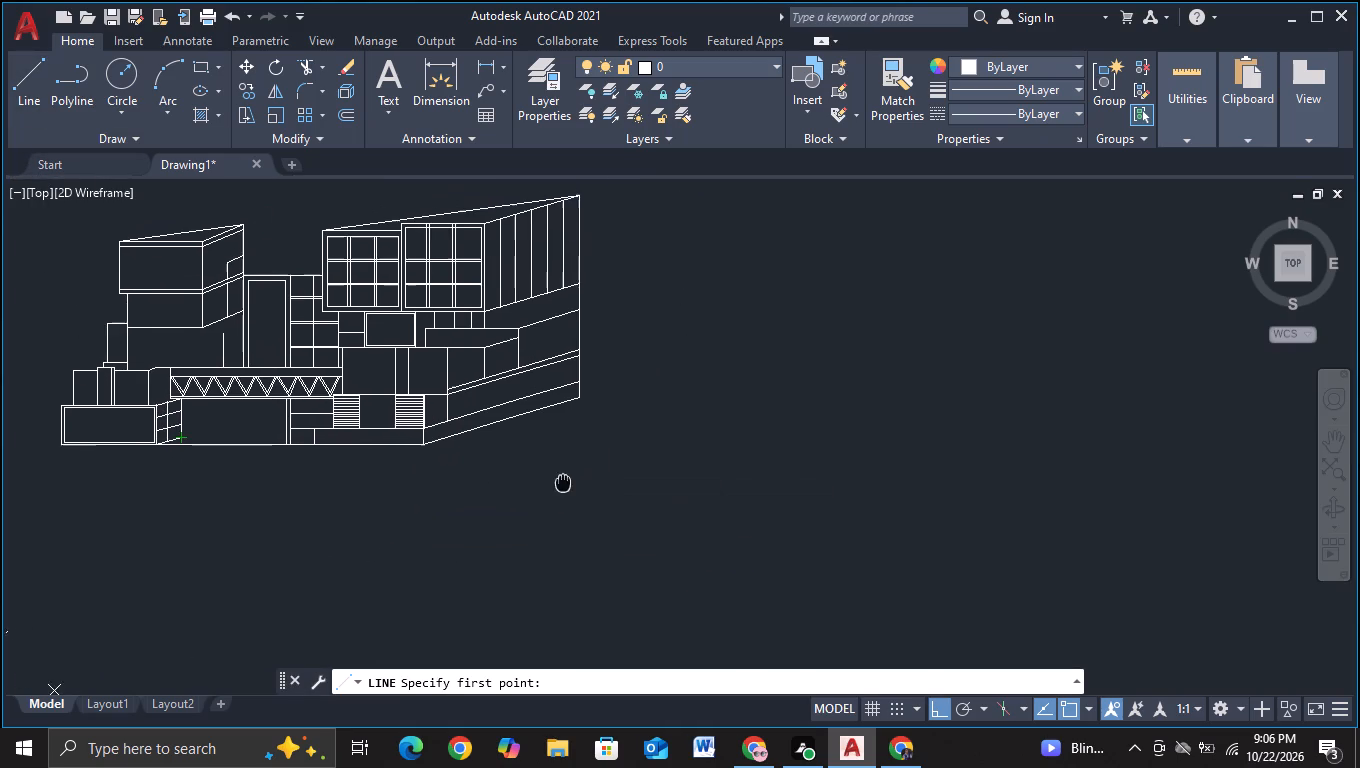
{"action": "middle_click_drag", "start_coordinate": [562, 483], "coordinate": [561, 484]}
{"action": "scroll", "coordinate": [457, 421], "scroll_direction": "up", "scroll_amount": 2}
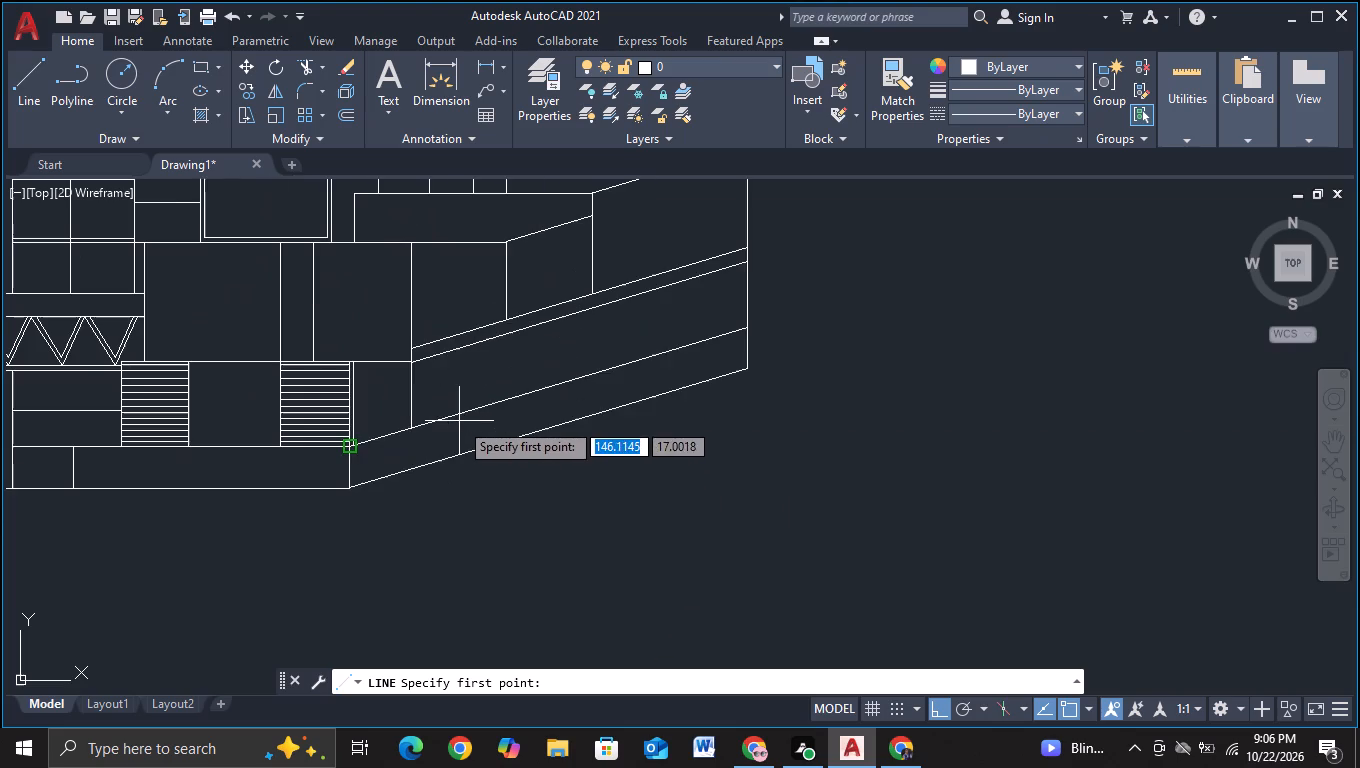
{"action": "middle_click_drag", "start_coordinate": [440, 319], "coordinate": [473, 441]}
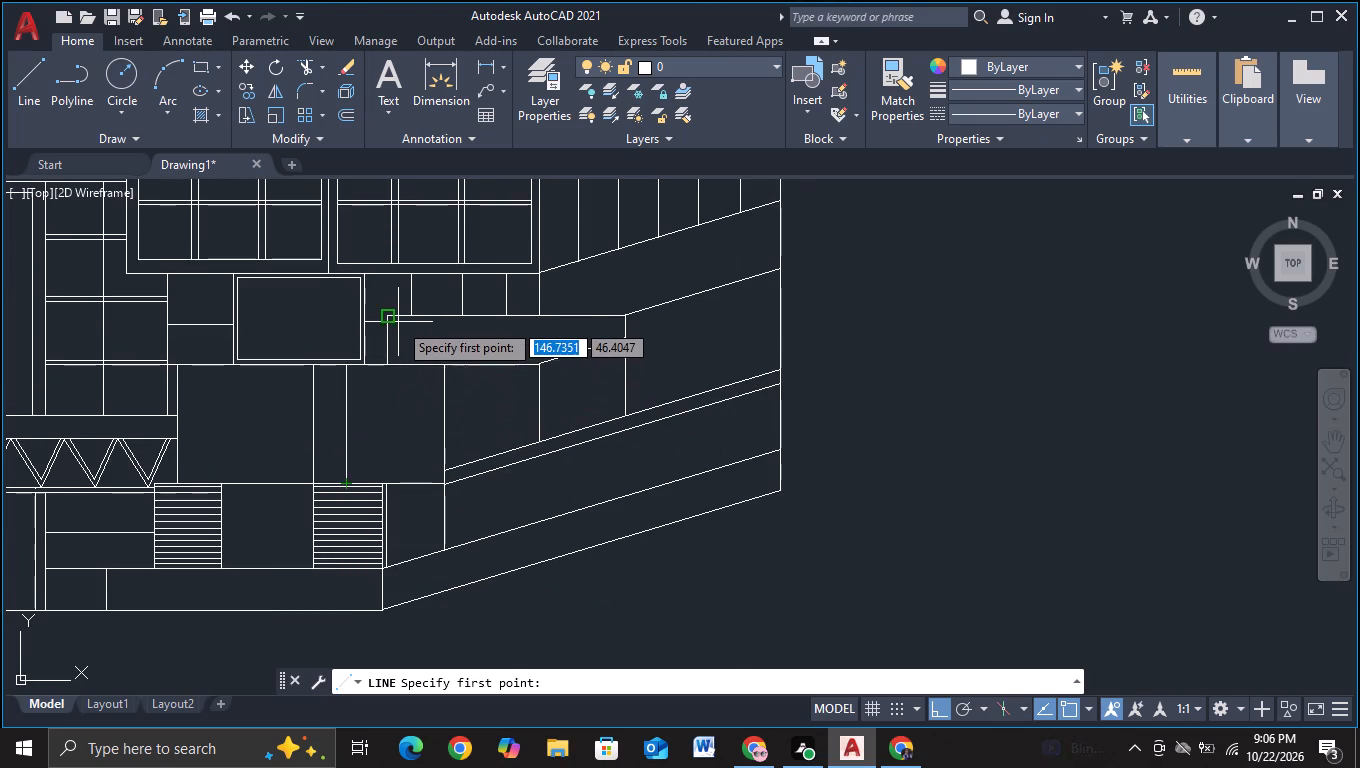
{"action": "scroll", "coordinate": [398, 325], "scroll_direction": "up", "scroll_amount": 2}
{"action": "left_click", "coordinate": [395, 325]}
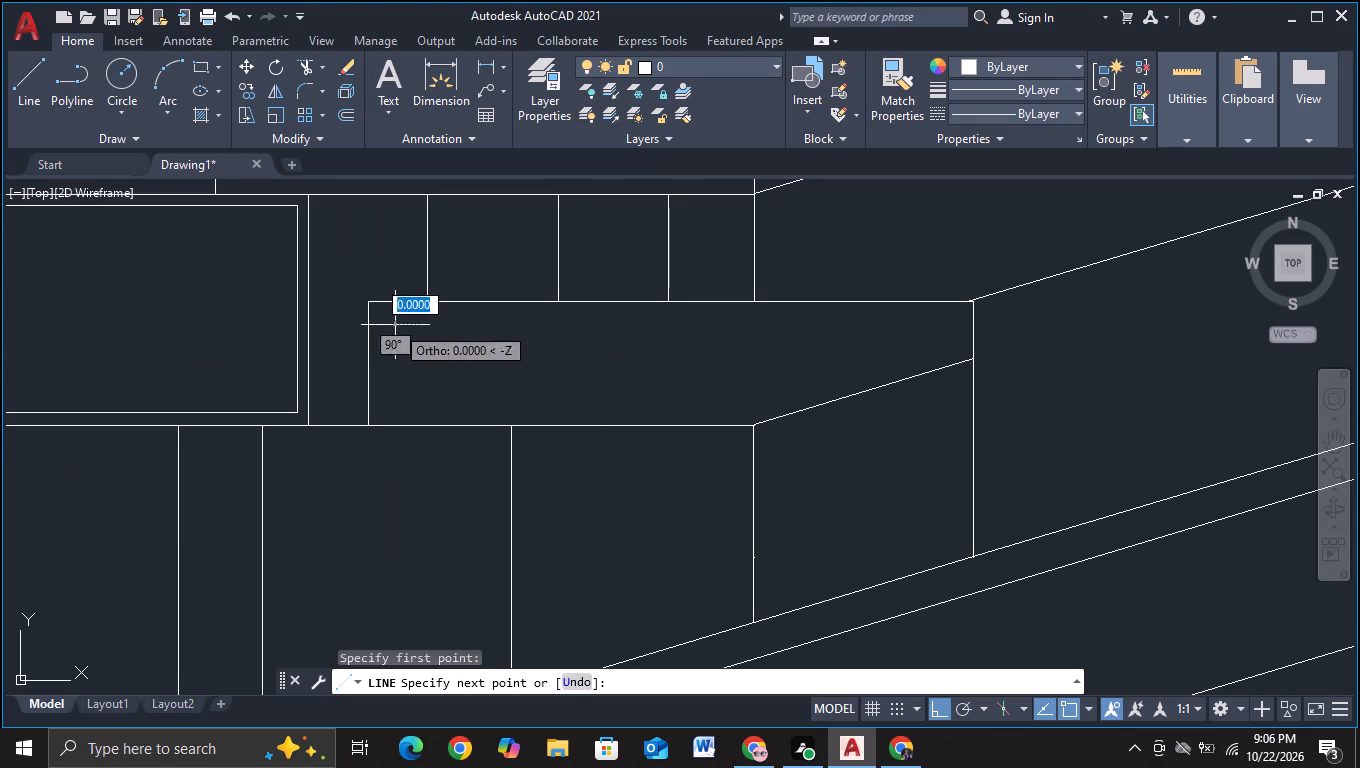
{"action": "left_click", "coordinate": [947, 331]}
{"action": "left_click", "coordinate": [939, 422]}
{"action": "key", "text": "Escape"}
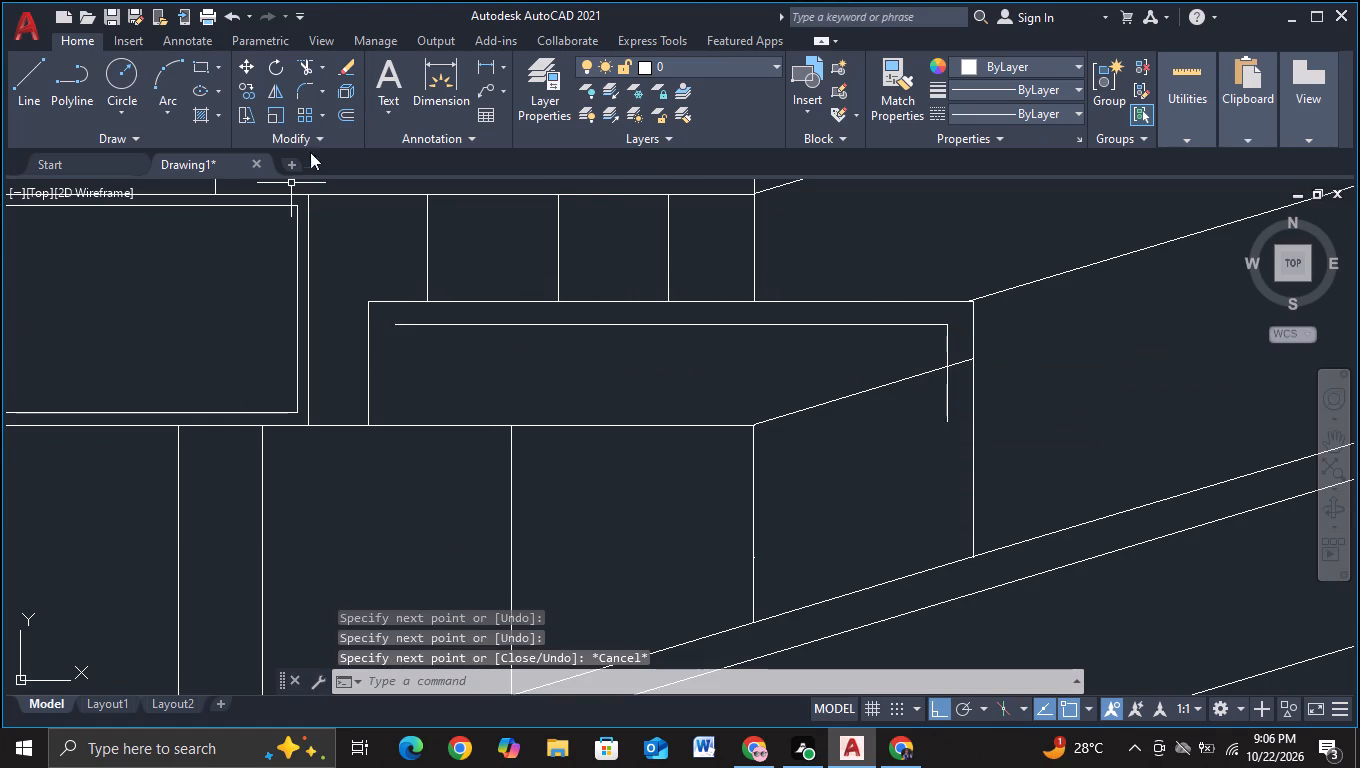
Trim the inner border's right vertical line where it passes below the sloping line.
{"action": "left_click", "coordinate": [302, 71]}
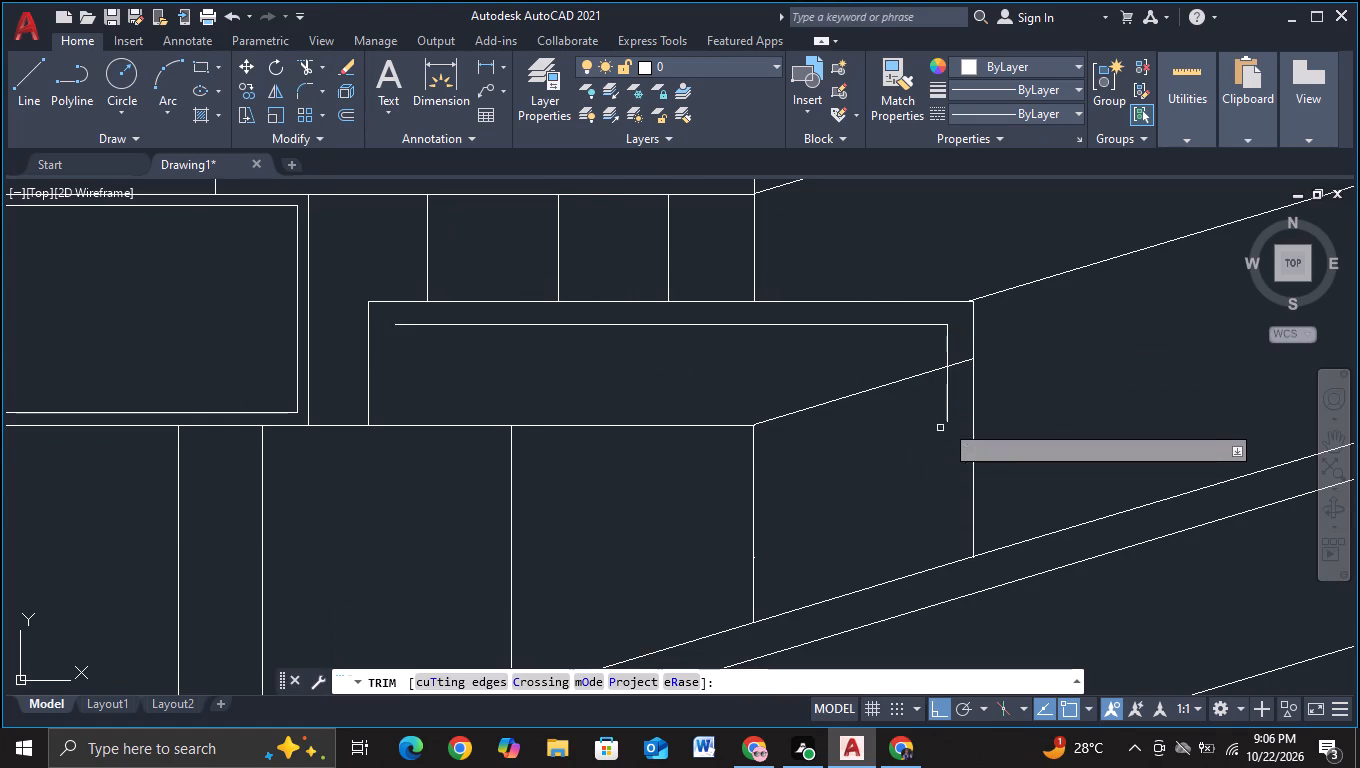
{"action": "left_click", "coordinate": [949, 407]}
{"action": "key", "text": "Escape"}
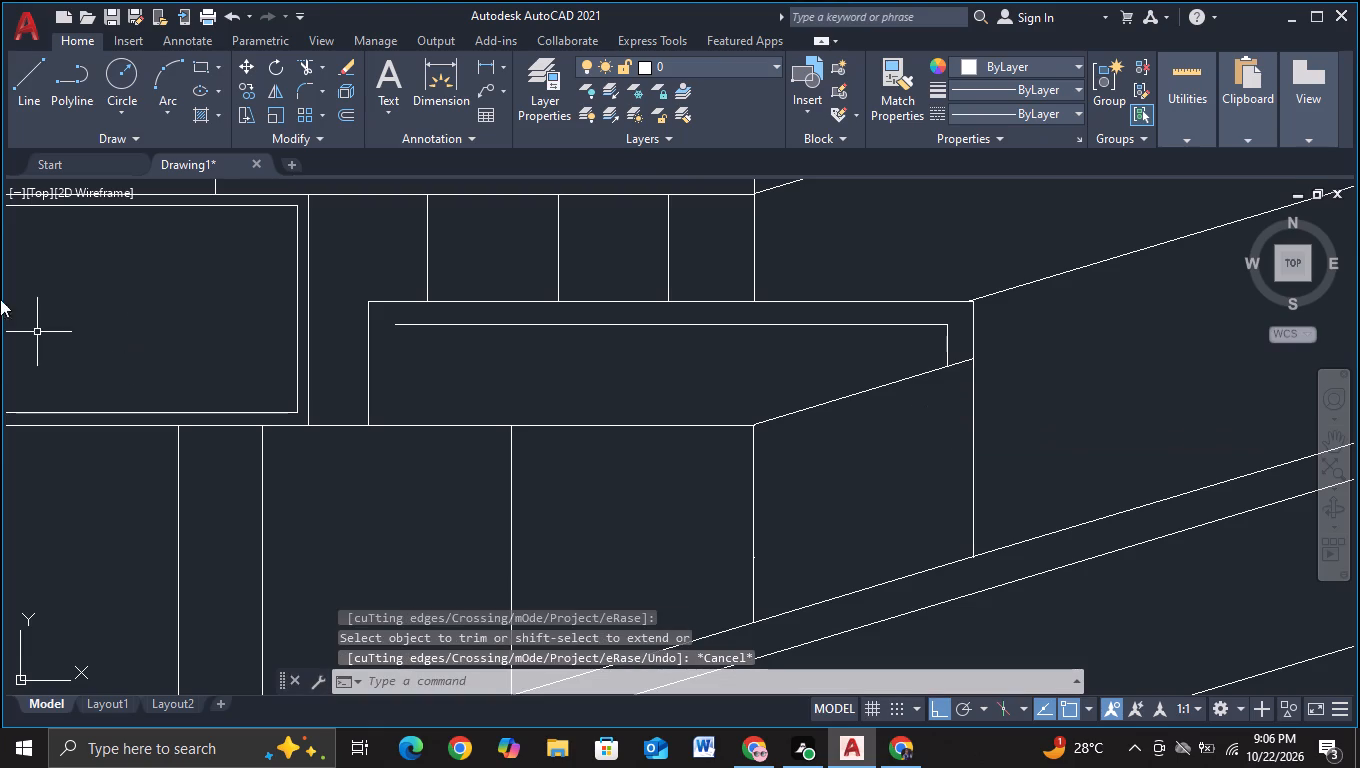
Draw a vertical line down from the inner border's left end and trim it at the projecting block's bottom edge.
{"action": "left_click", "coordinate": [27, 107]}
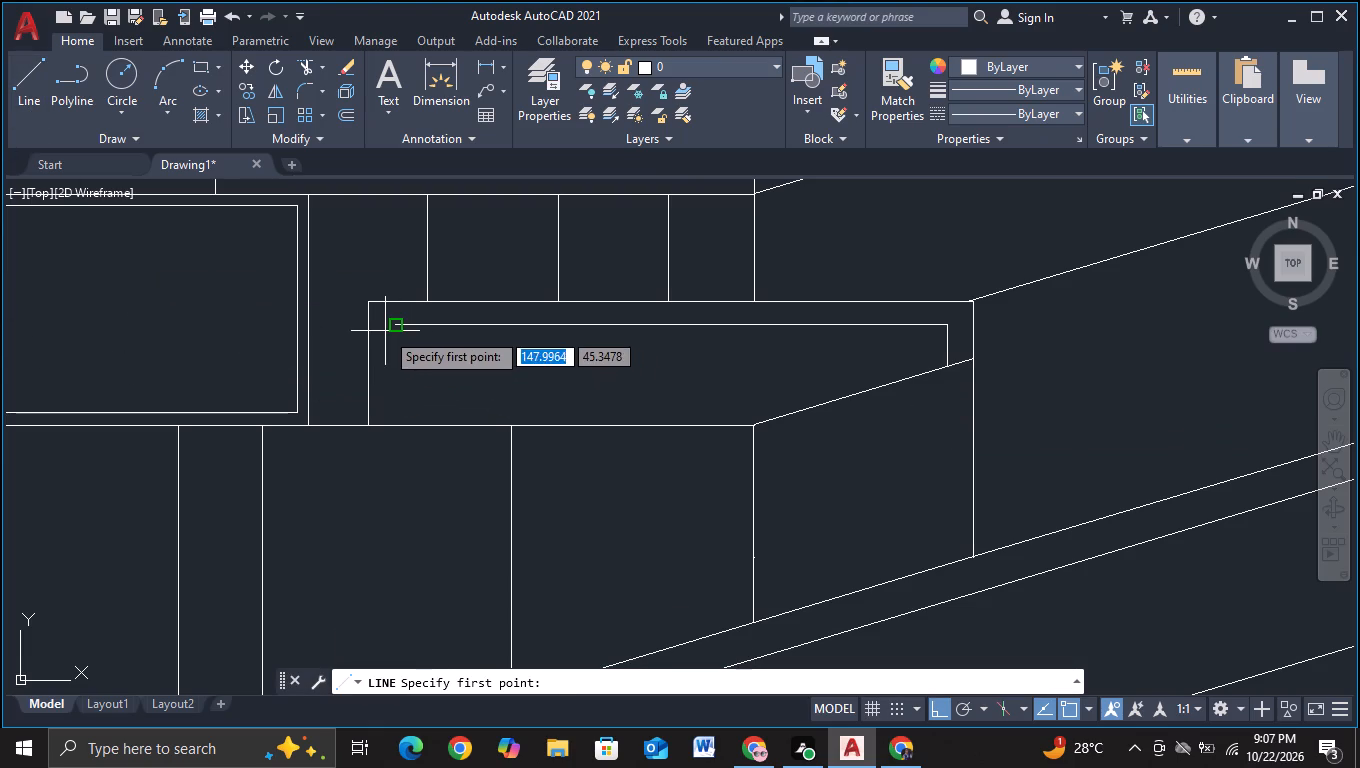
{"action": "left_click", "coordinate": [385, 331]}
{"action": "left_click", "coordinate": [395, 501]}
{"action": "key", "text": "Escape"}
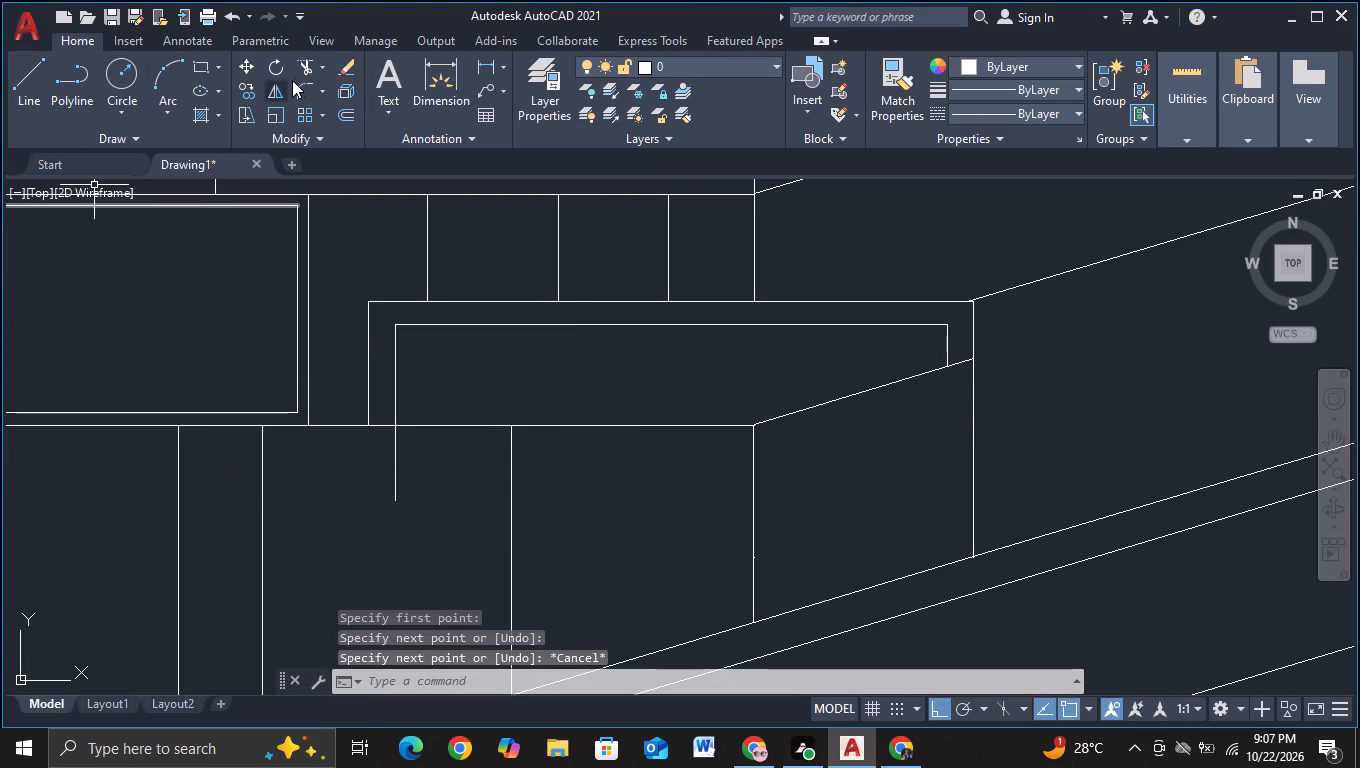
{"action": "left_click", "coordinate": [305, 72]}
{"action": "left_click_drag", "start_coordinate": [375, 455], "coordinate": [402, 453]}
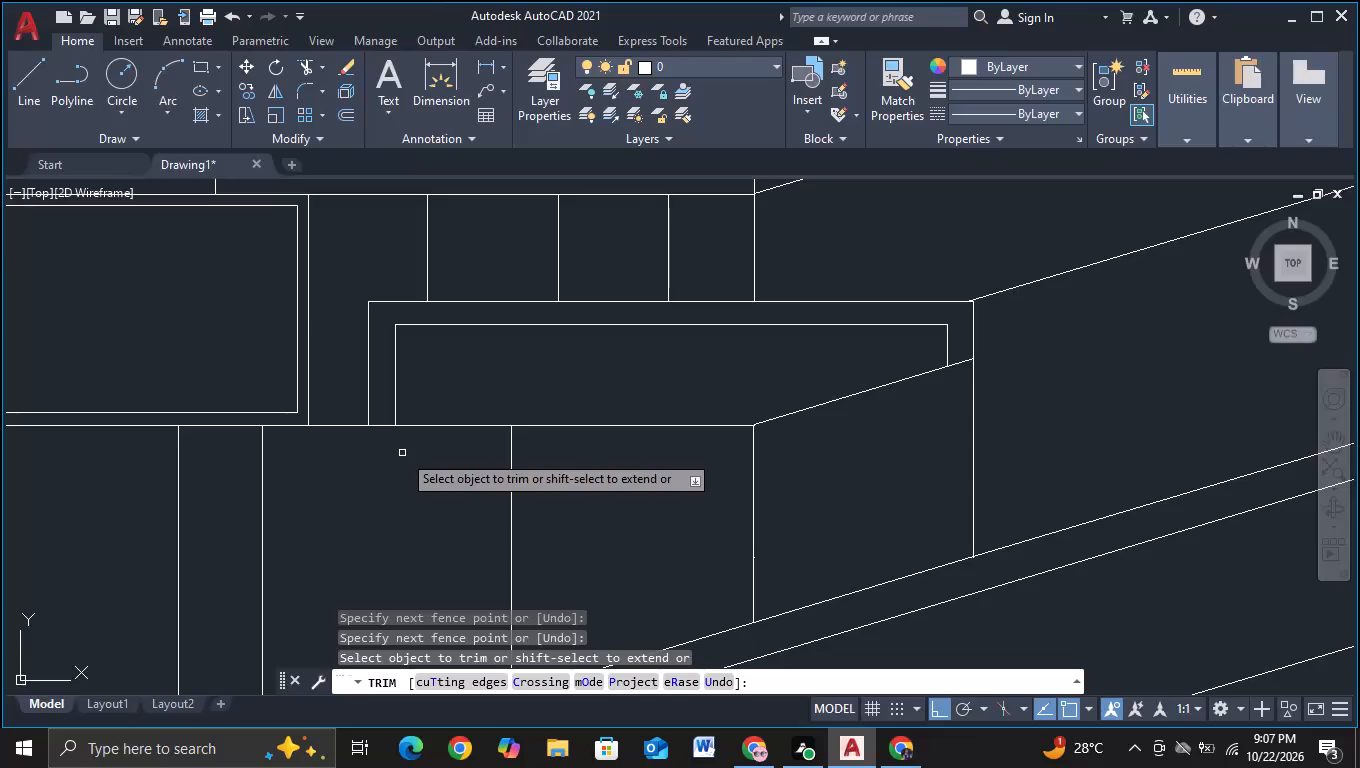
Draw a vertical divider up from the projecting block's bottom edge through its inner border, and trim it above the border's top line.
{"action": "key", "text": "Escape"}
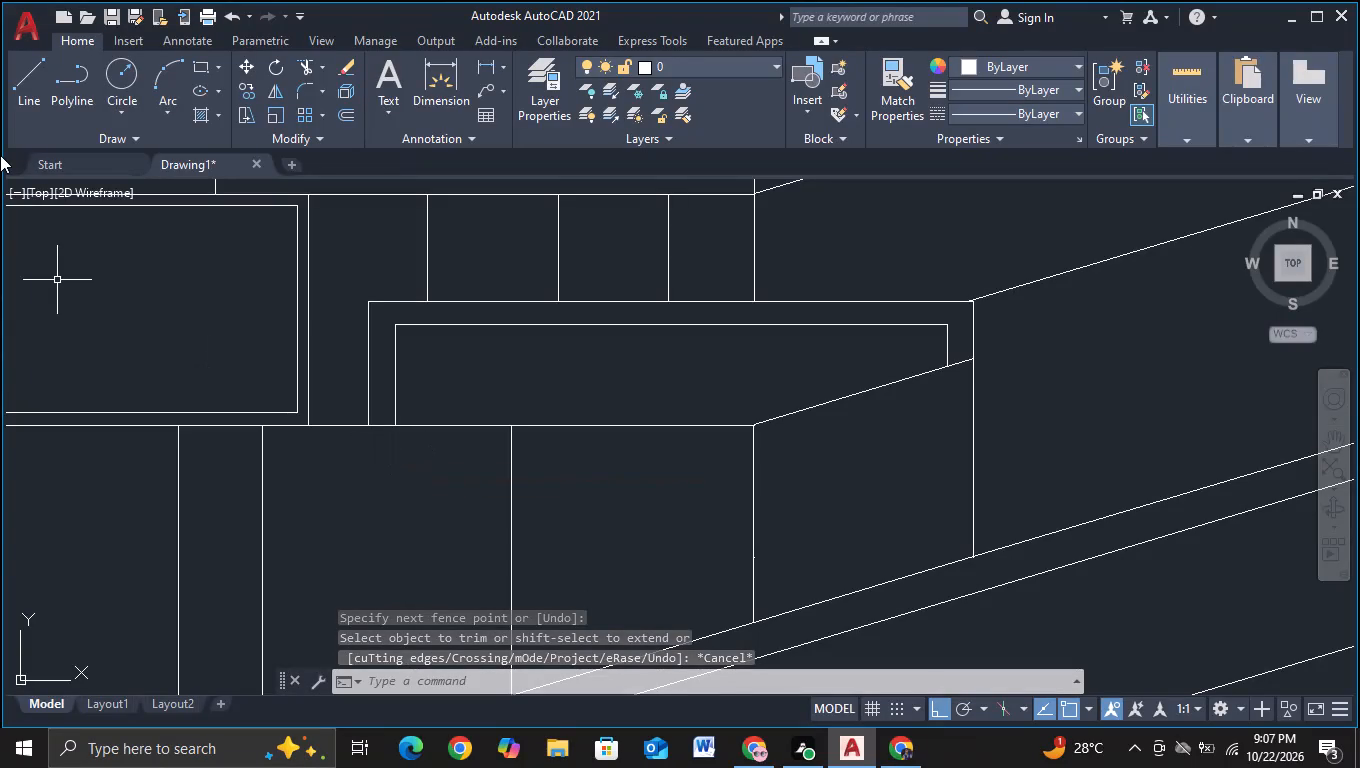
{"action": "left_click", "coordinate": [36, 110]}
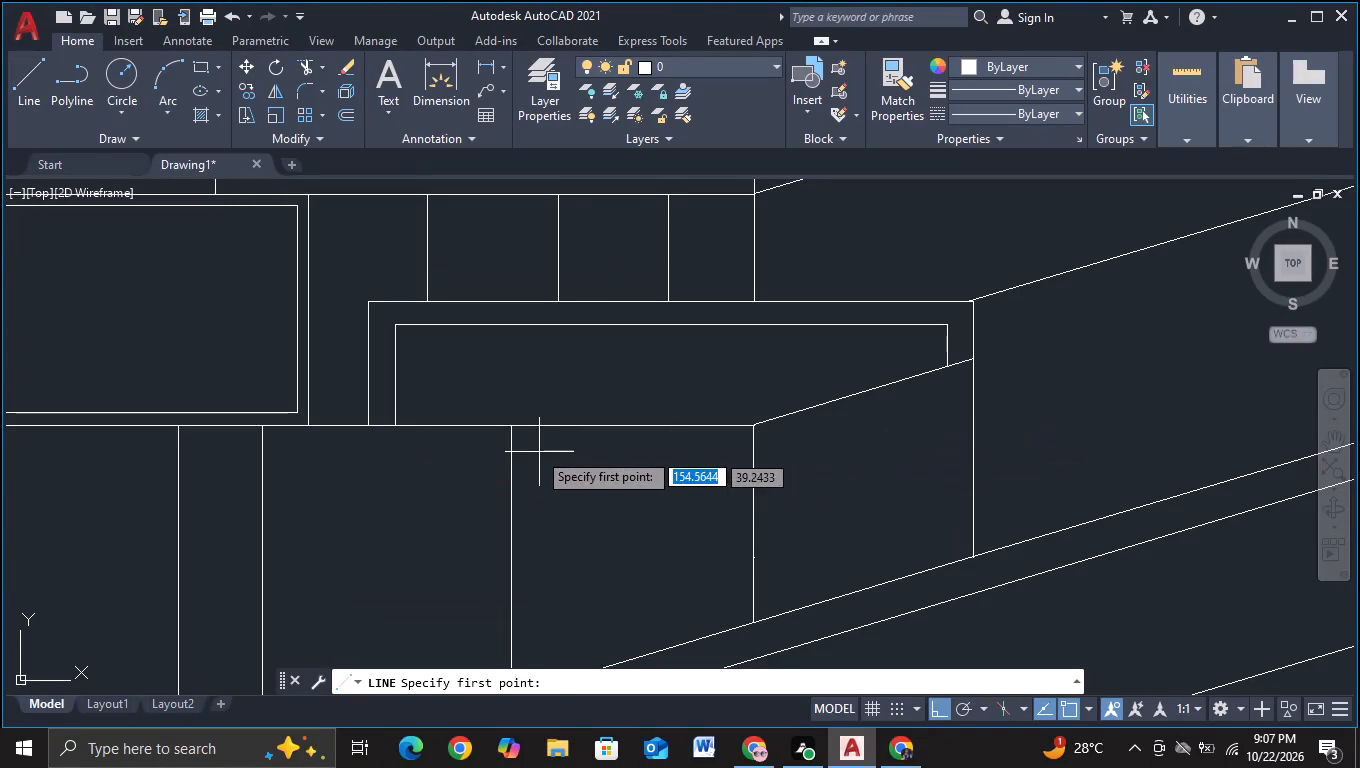
{"action": "left_click", "coordinate": [505, 438]}
{"action": "left_click", "coordinate": [508, 275]}
{"action": "key", "text": "Escape"}
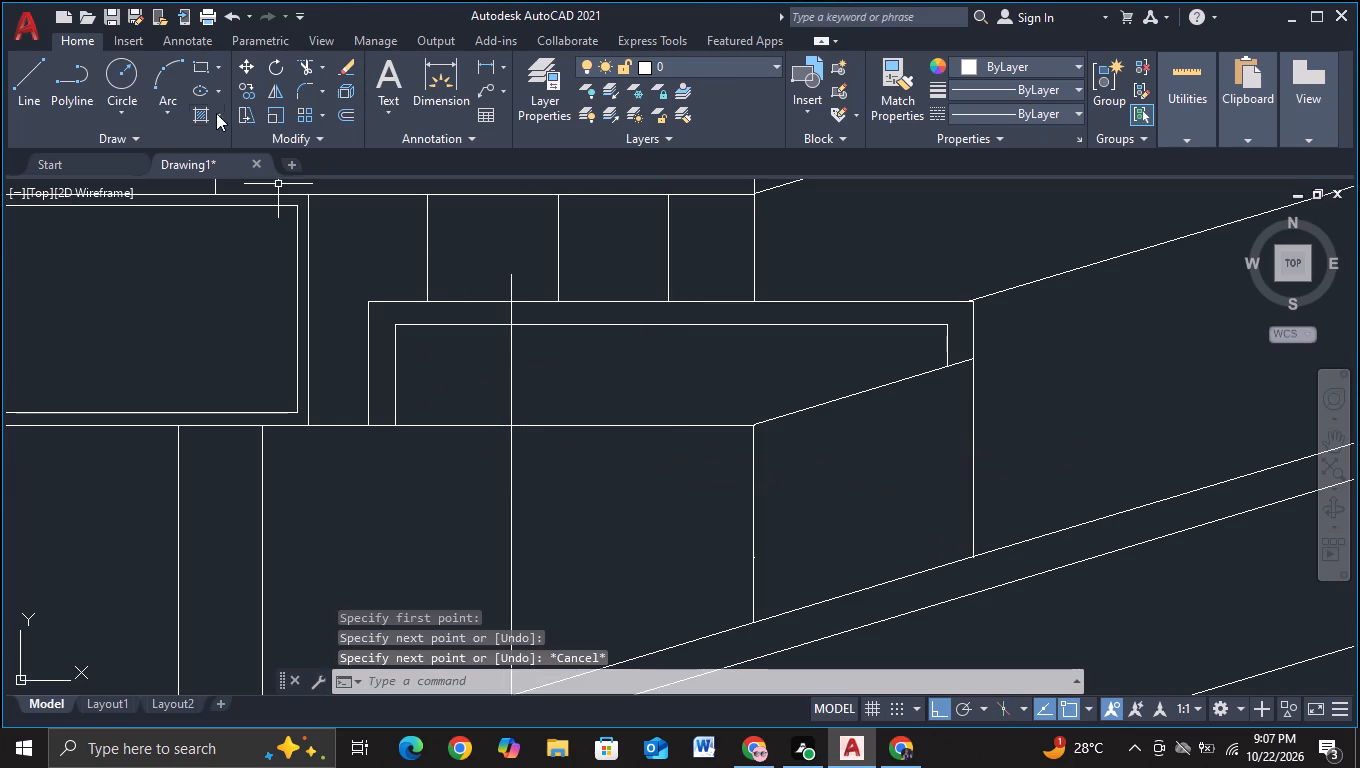
{"action": "left_click", "coordinate": [305, 61]}
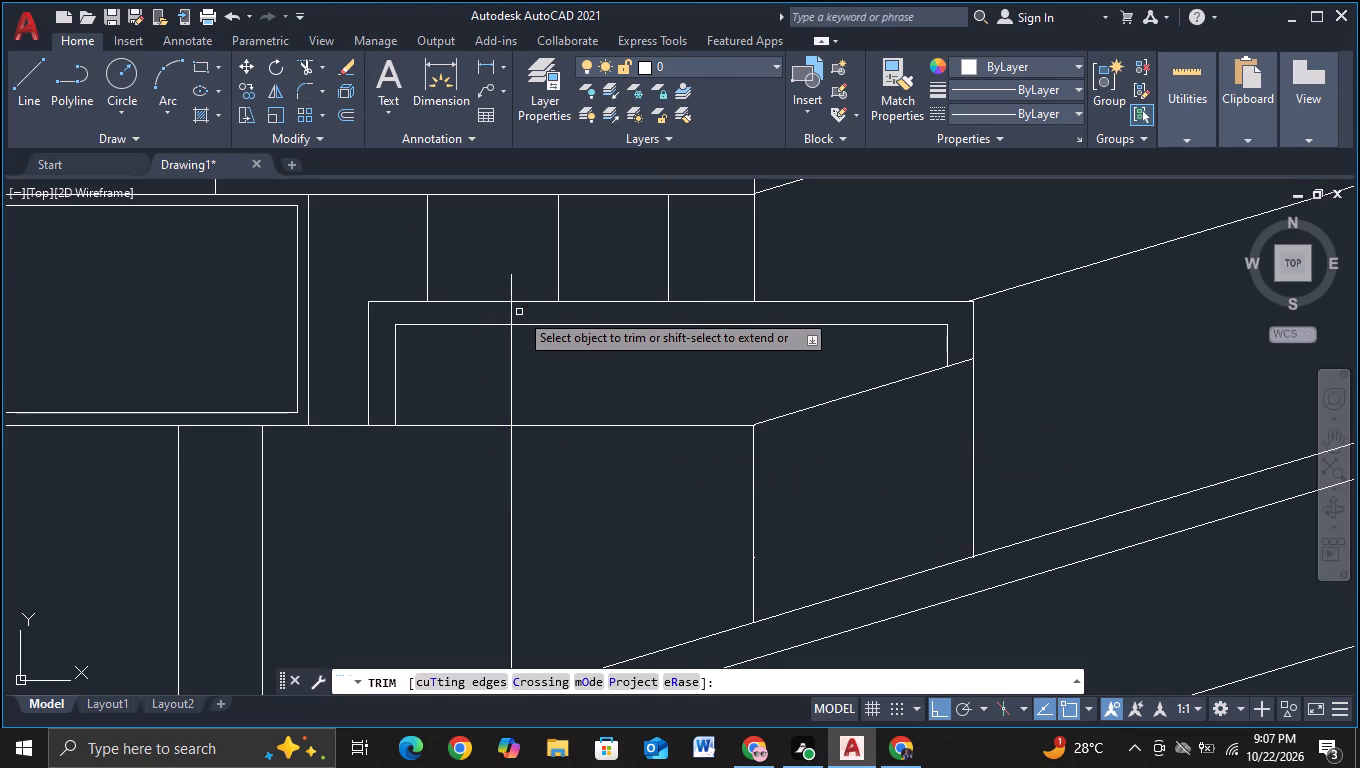
{"action": "left_click", "coordinate": [511, 315]}
{"action": "left_click", "coordinate": [509, 287]}
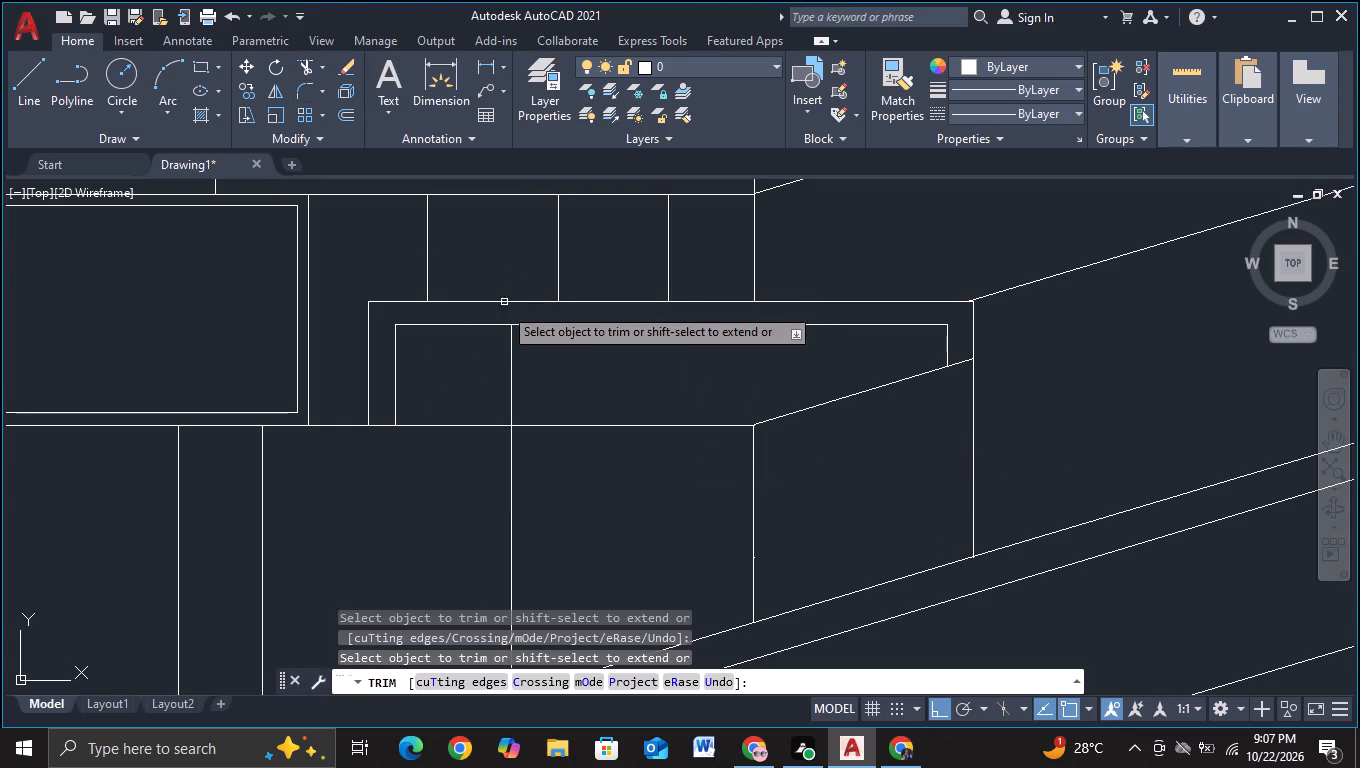
{"action": "key", "text": "Escape"}
Move the new vertical divider slightly right within the inner border, off the wall line below it.
{"action": "left_click", "coordinate": [509, 391]}
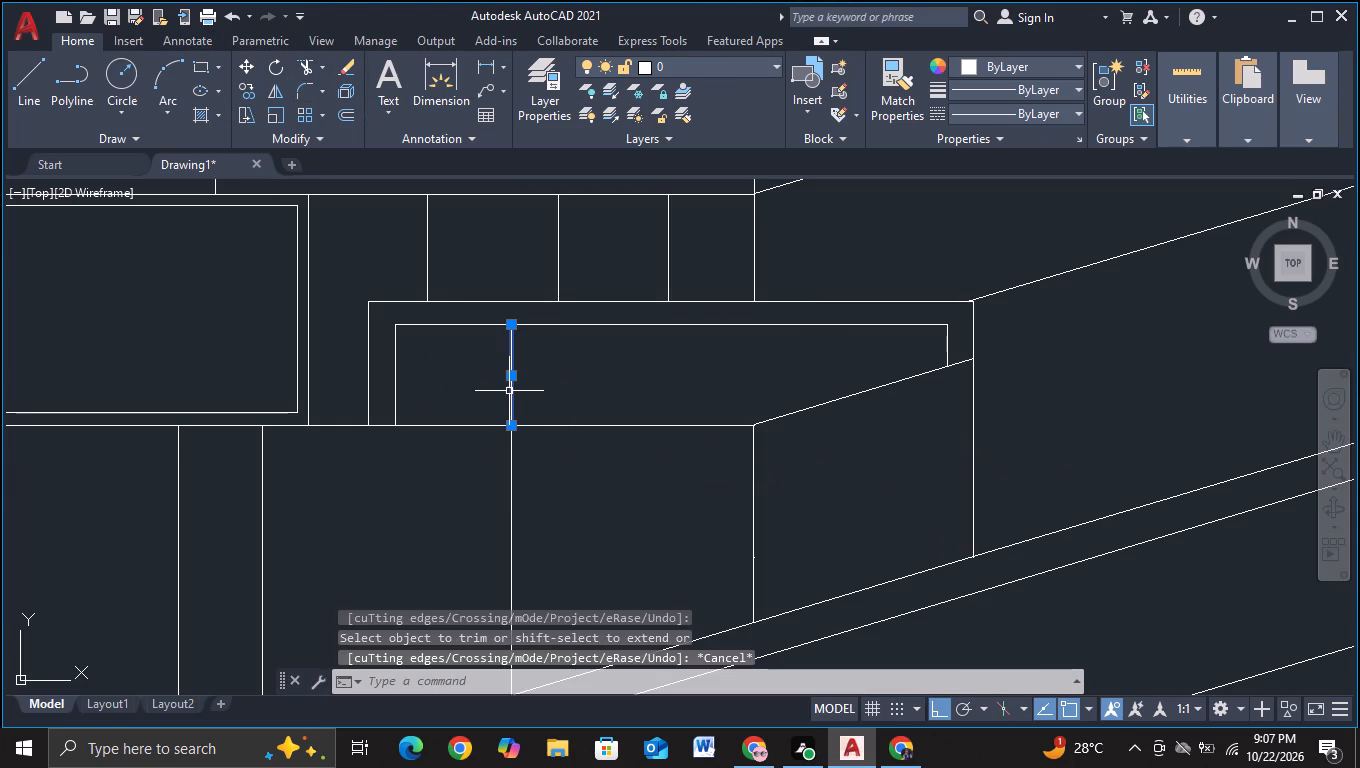
{"action": "key", "text": "m"}
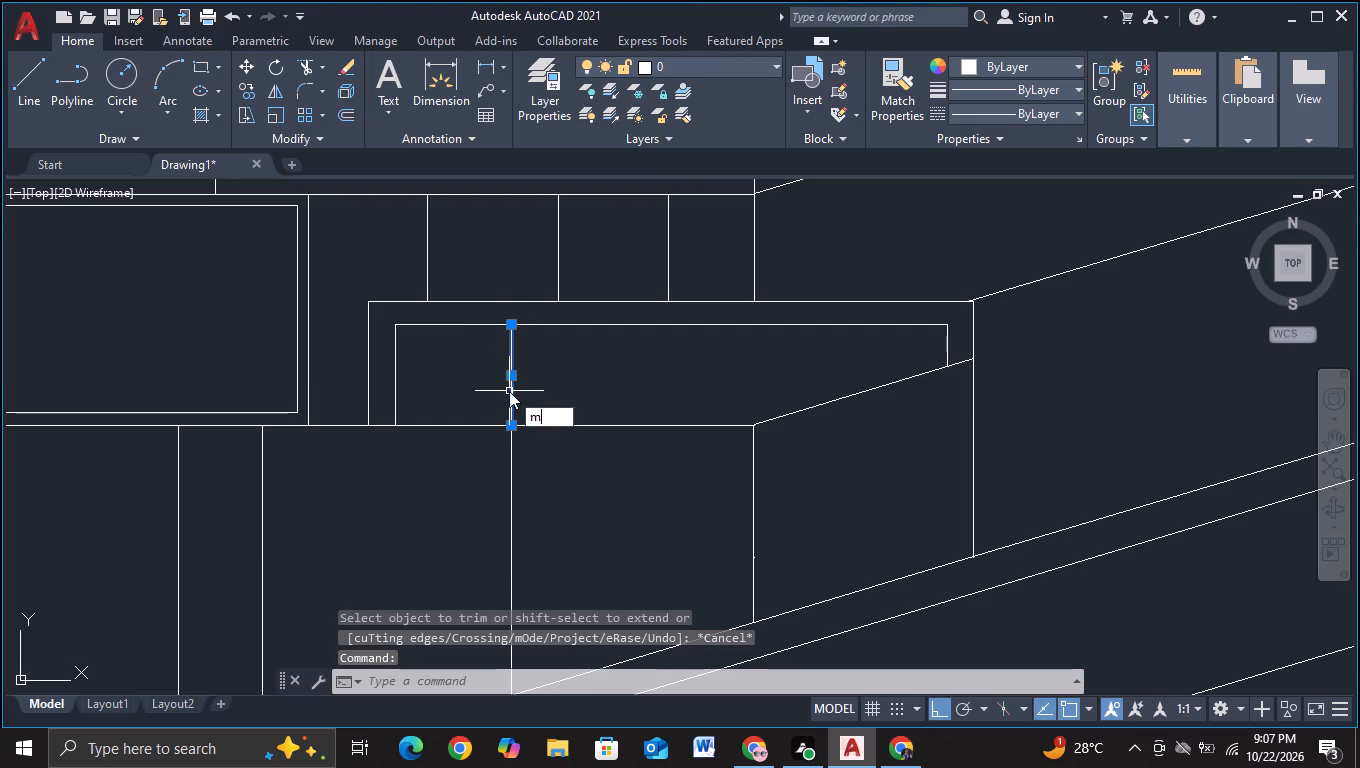
{"action": "left_click", "coordinate": [562, 440]}
{"action": "left_click", "coordinate": [506, 372]}
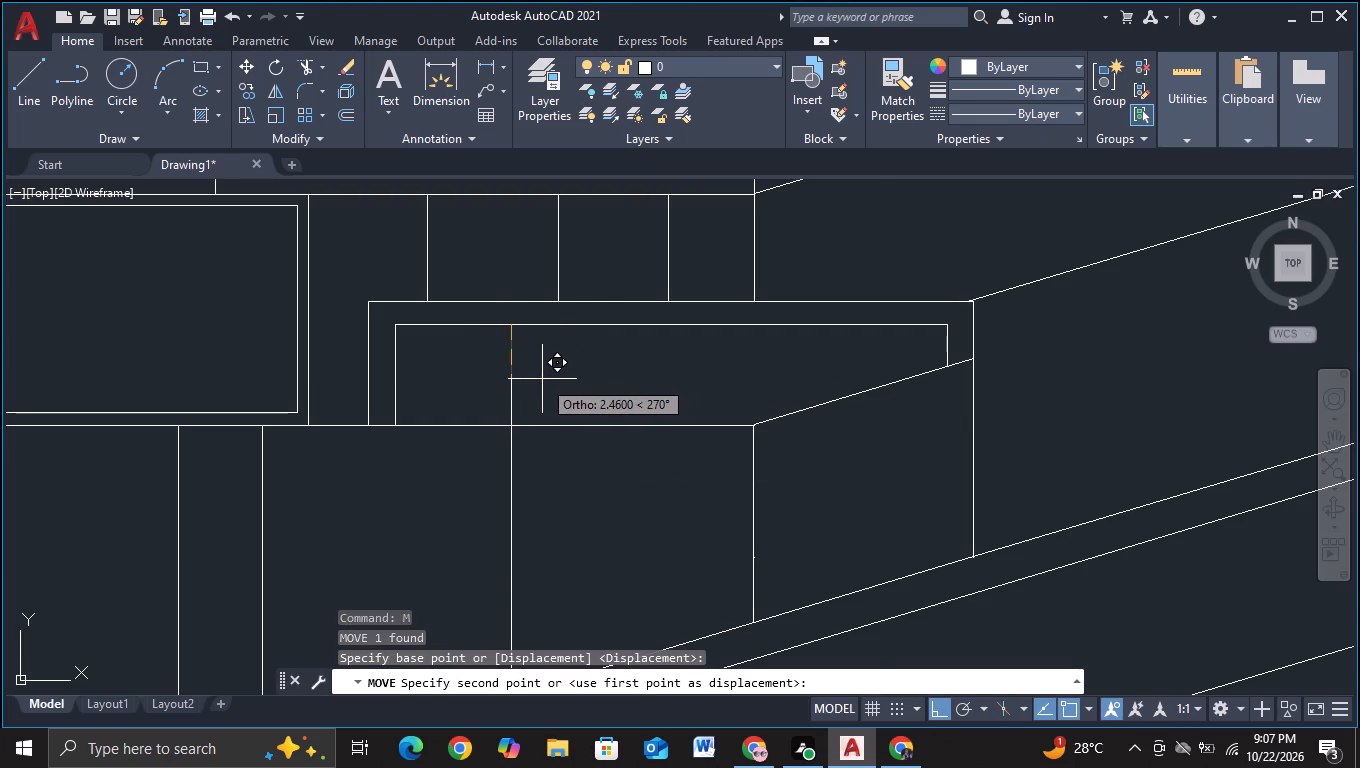
{"action": "scroll", "coordinate": [542, 379], "scroll_direction": "up", "scroll_amount": 2}
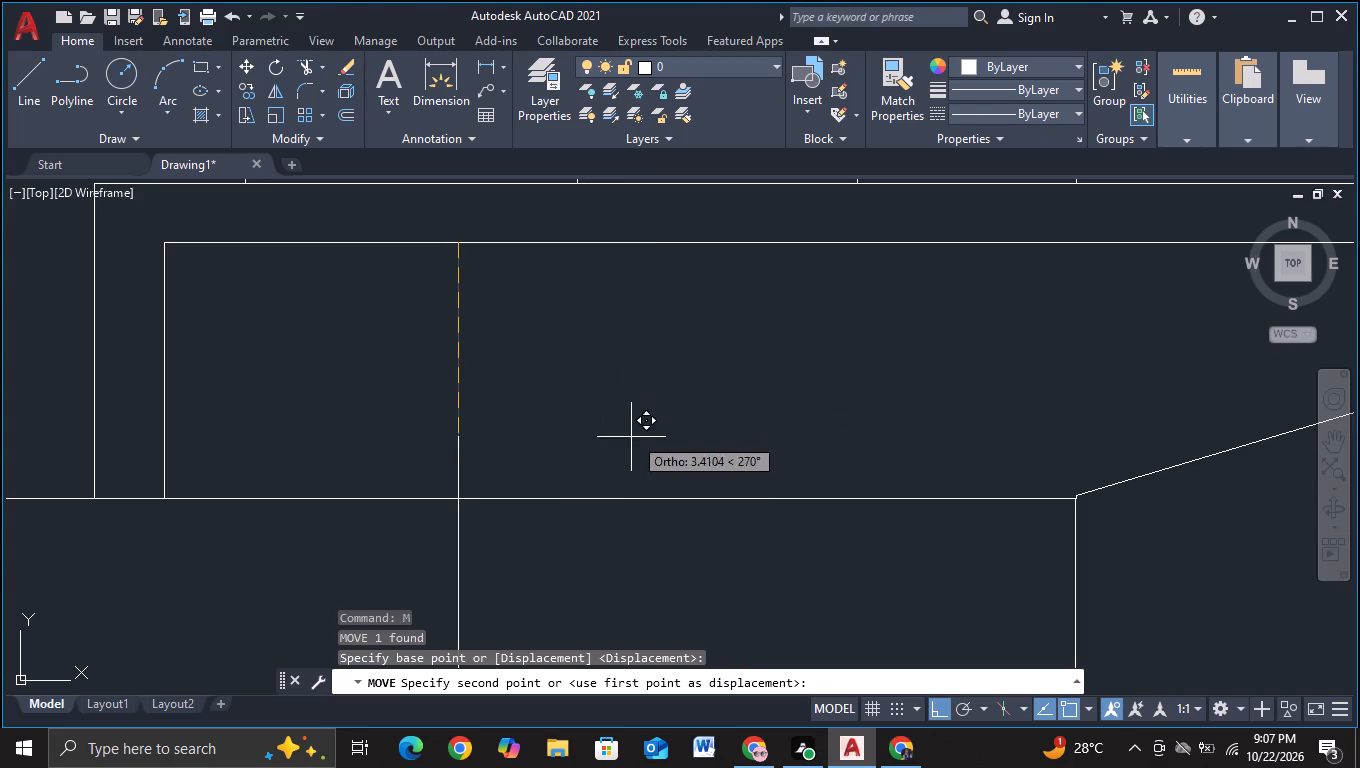
{"action": "left_click", "coordinate": [497, 264]}
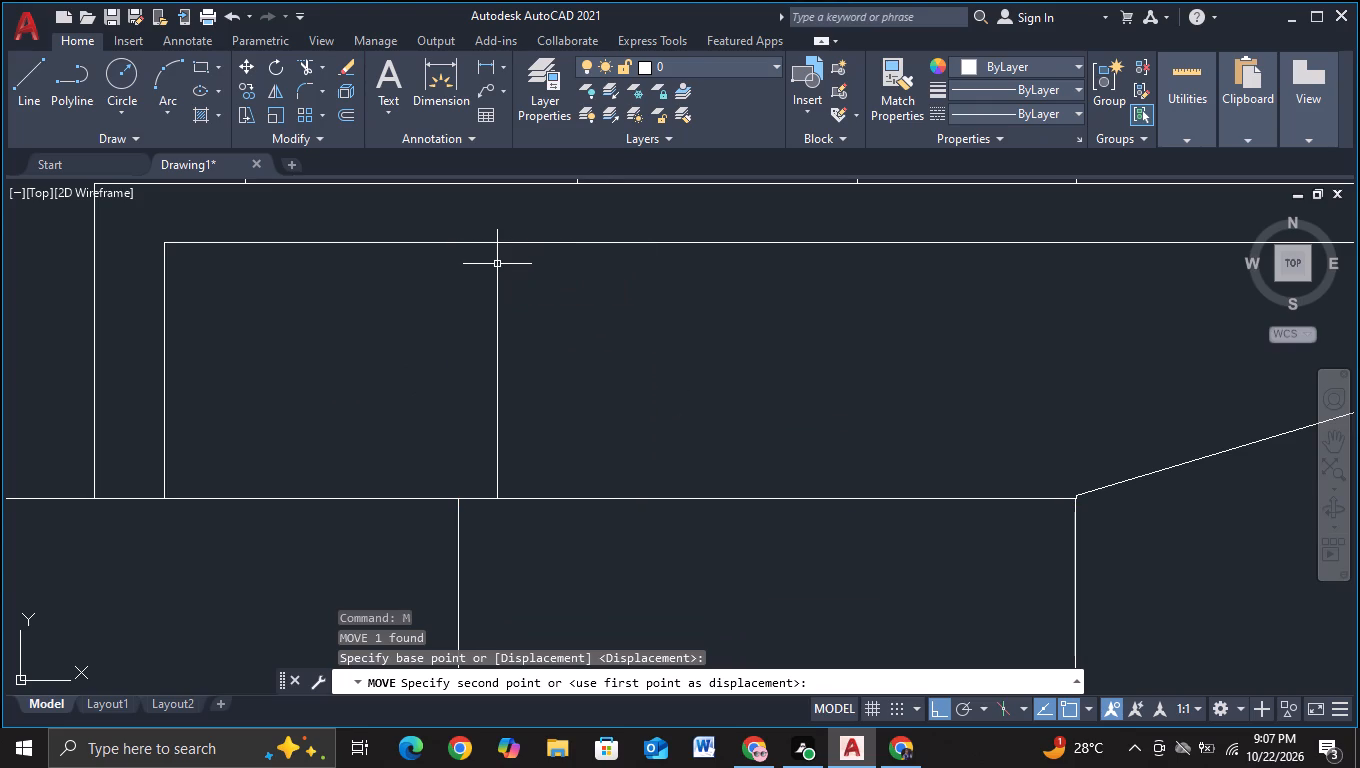
{"action": "key", "text": "Escape"}
Copy the divider to three places rightward: midway to the sloping line's start, at that start, and before the border's right end.
{"action": "left_click", "coordinate": [496, 300]}
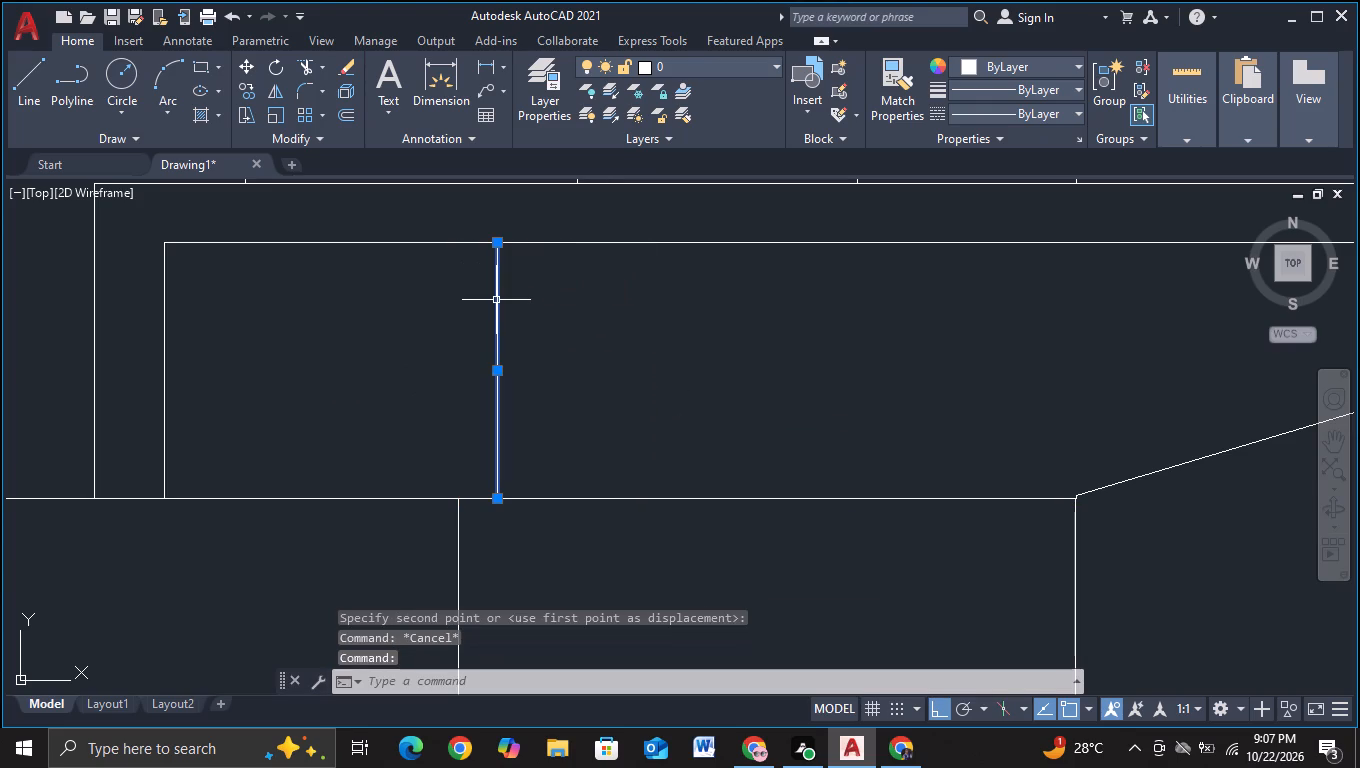
{"action": "key", "text": "c"}
{"action": "left_click", "coordinate": [605, 366]}
{"action": "left_click", "coordinate": [509, 374]}
{"action": "left_click", "coordinate": [824, 375]}
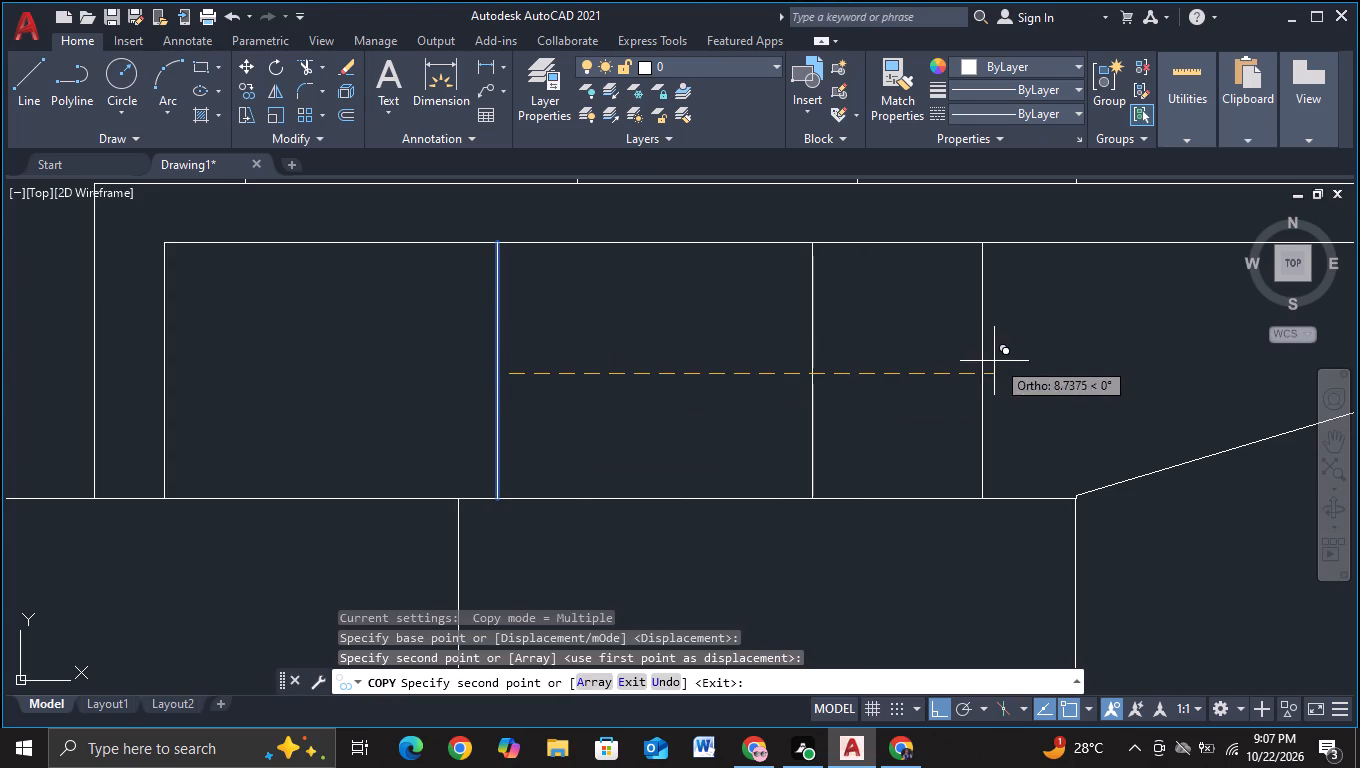
{"action": "left_click", "coordinate": [1088, 360]}
{"action": "middle_click_drag", "start_coordinate": [1088, 360], "coordinate": [849, 396]}
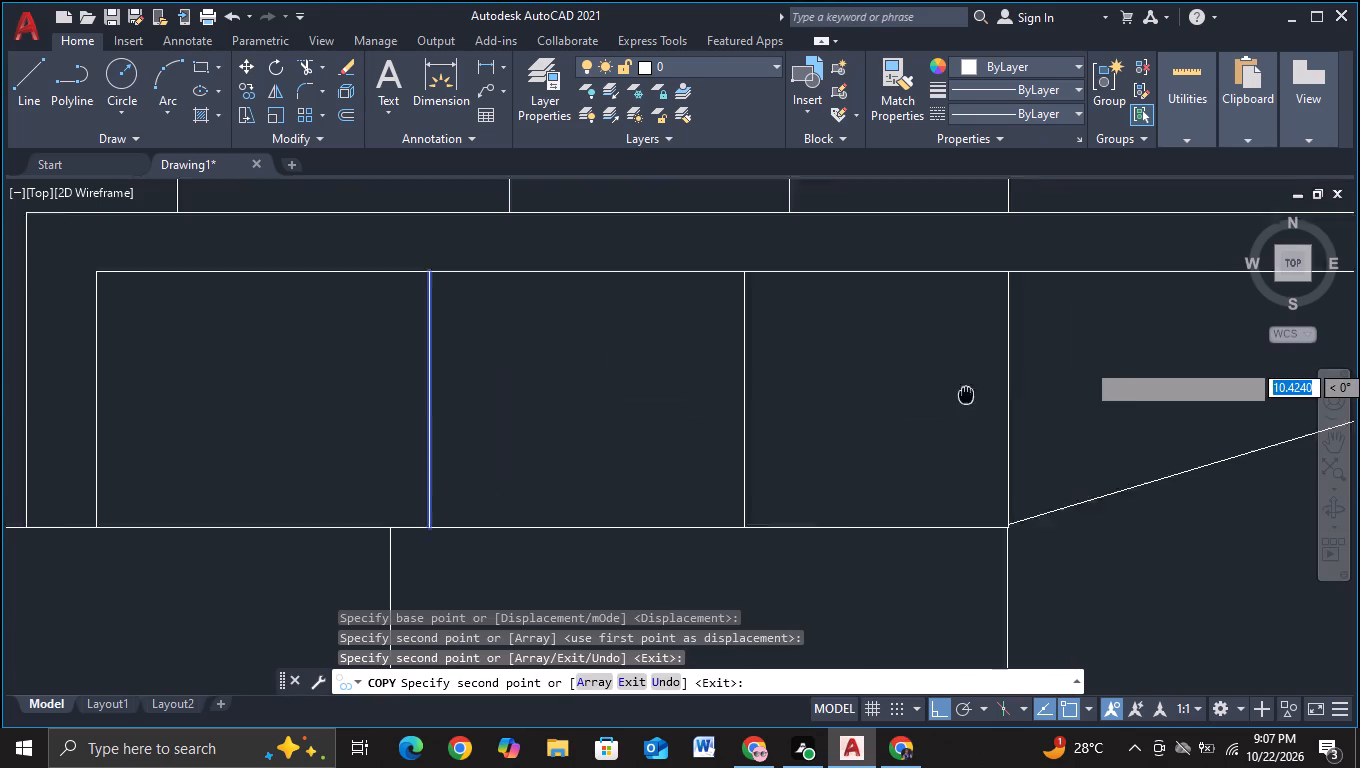
{"action": "middle_click_drag", "start_coordinate": [849, 396], "coordinate": [260, 409]}
{"action": "left_click", "coordinate": [553, 378]}
{"action": "key", "text": "Escape"}
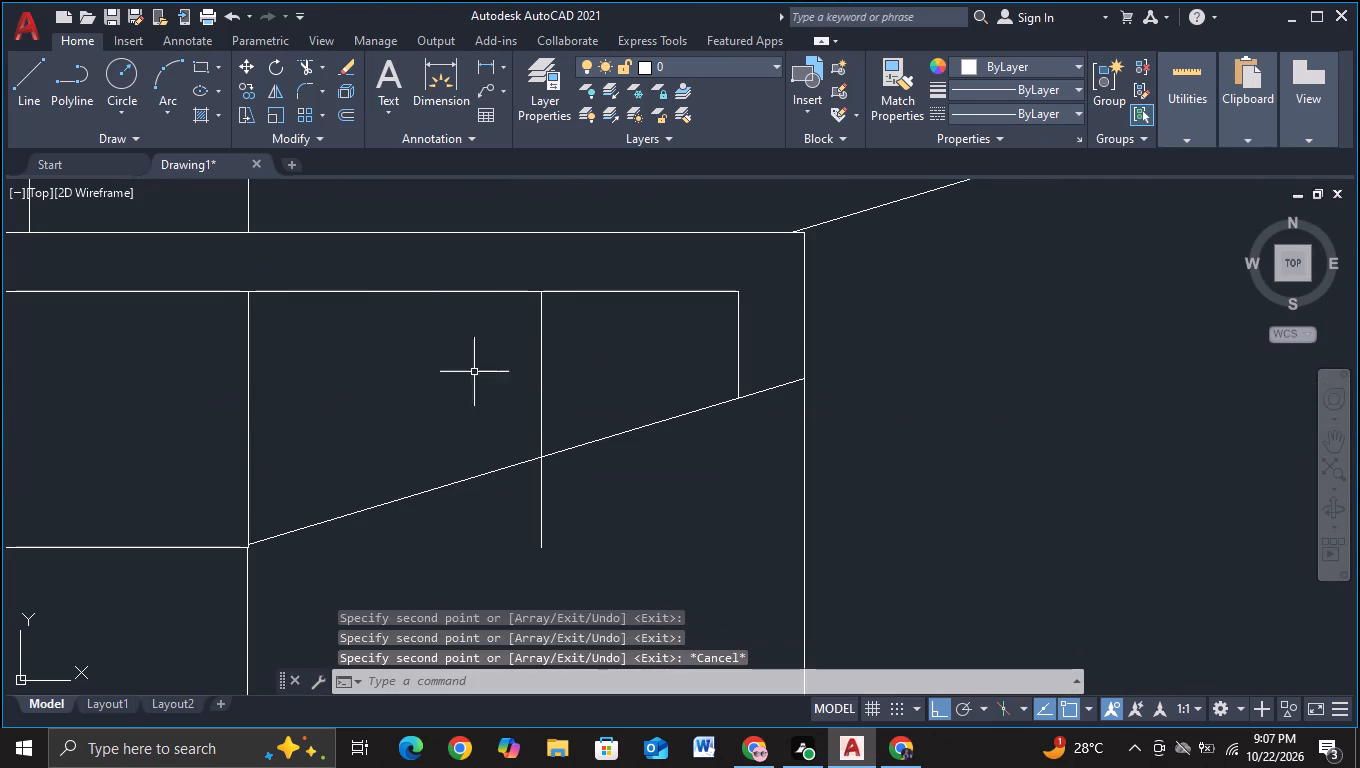
Trim the last divider copy where it passes below the sloping line.
{"action": "left_click", "coordinate": [298, 62]}
{"action": "left_click_drag", "start_coordinate": [493, 525], "coordinate": [661, 483]}
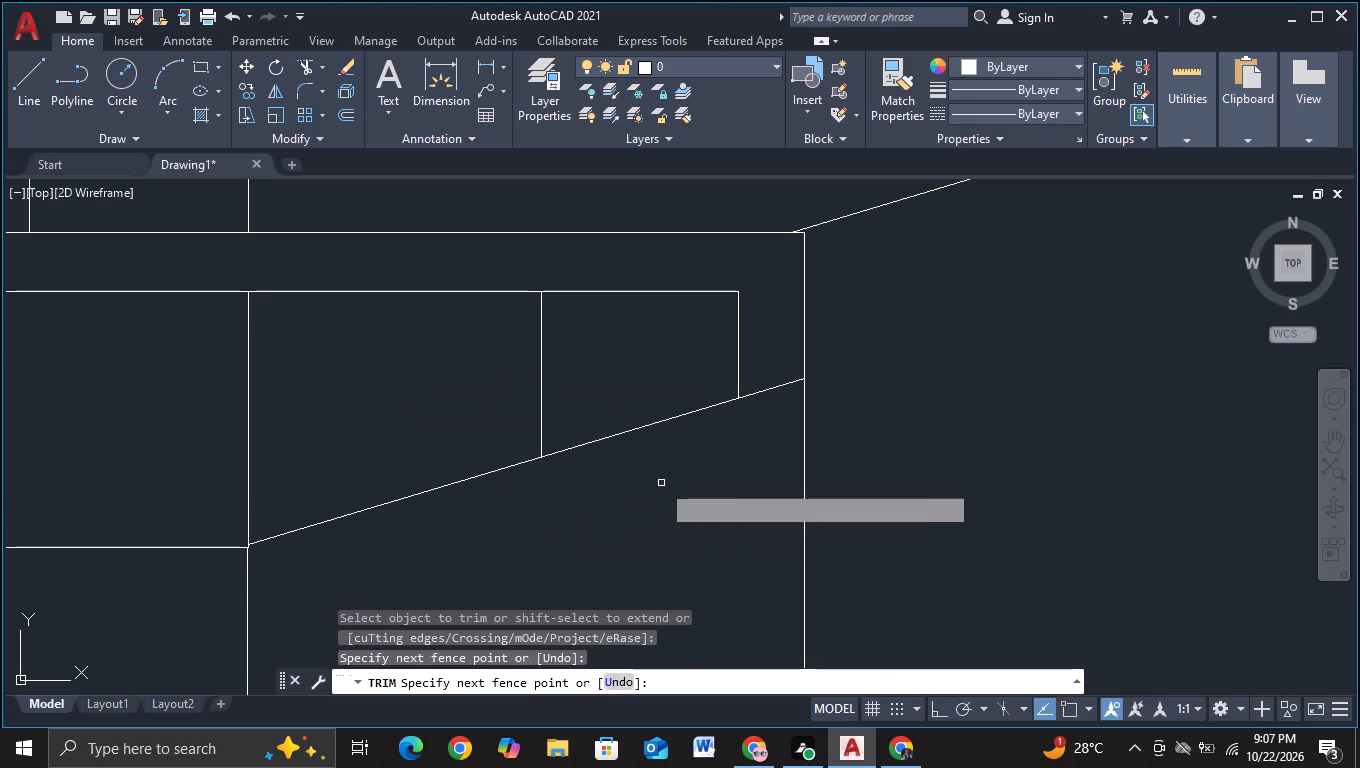
{"action": "scroll", "coordinate": [661, 483], "scroll_direction": "down", "scroll_amount": 3}
{"action": "middle_click_drag", "start_coordinate": [653, 524], "coordinate": [643, 469]}
{"action": "key", "text": "Escape"}
Trim the horizontal wall edge between the two closely spaced vertical lines beneath the framed rectangular window.
{"action": "scroll", "coordinate": [642, 476], "scroll_direction": "down", "scroll_amount": 1}
{"action": "middle_click_drag", "start_coordinate": [642, 477], "coordinate": [609, 402]}
{"action": "middle_click_drag", "start_coordinate": [610, 423], "coordinate": [613, 366]}
{"action": "middle_click_drag", "start_coordinate": [619, 337], "coordinate": [477, 443]}
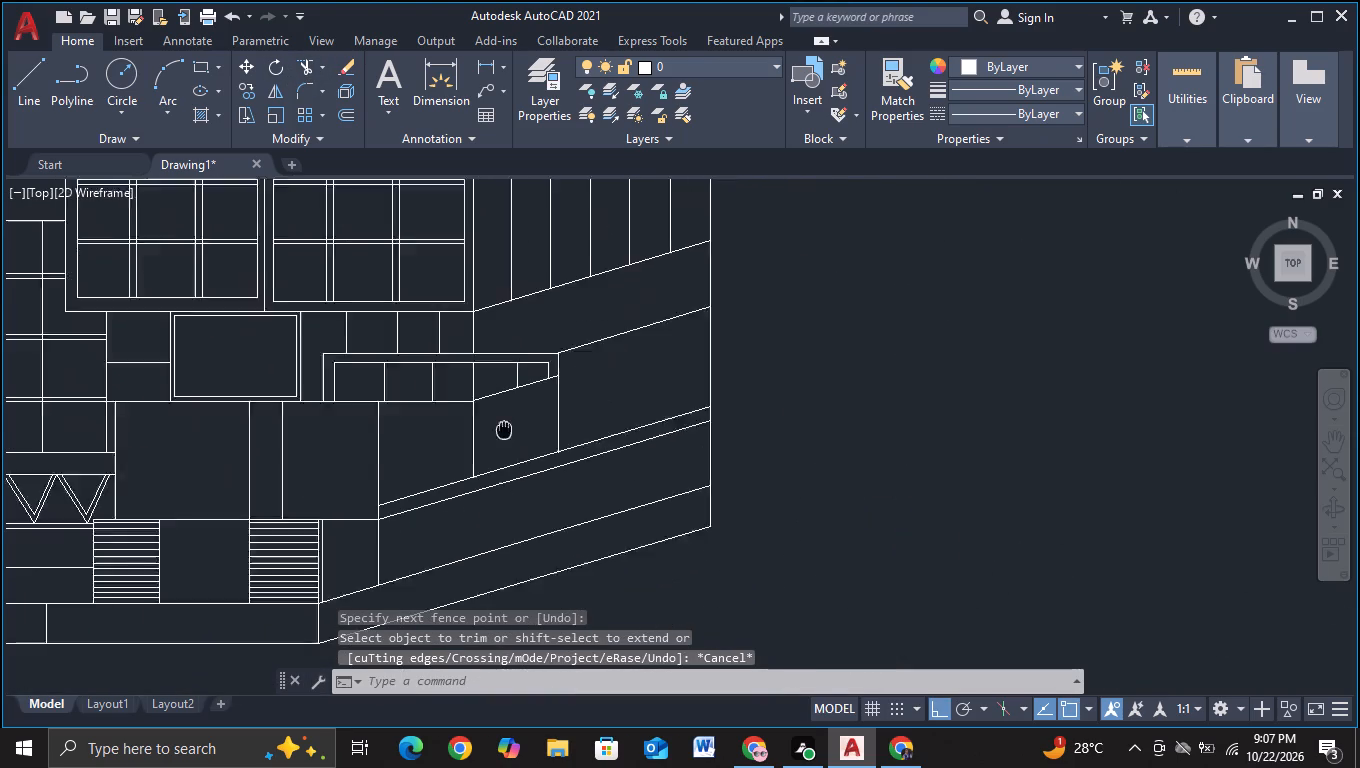
{"action": "middle_click_drag", "start_coordinate": [477, 443], "coordinate": [474, 444]}
{"action": "scroll", "coordinate": [474, 444], "scroll_direction": "down", "scroll_amount": 1}
{"action": "middle_click_drag", "start_coordinate": [472, 563], "coordinate": [501, 511]}
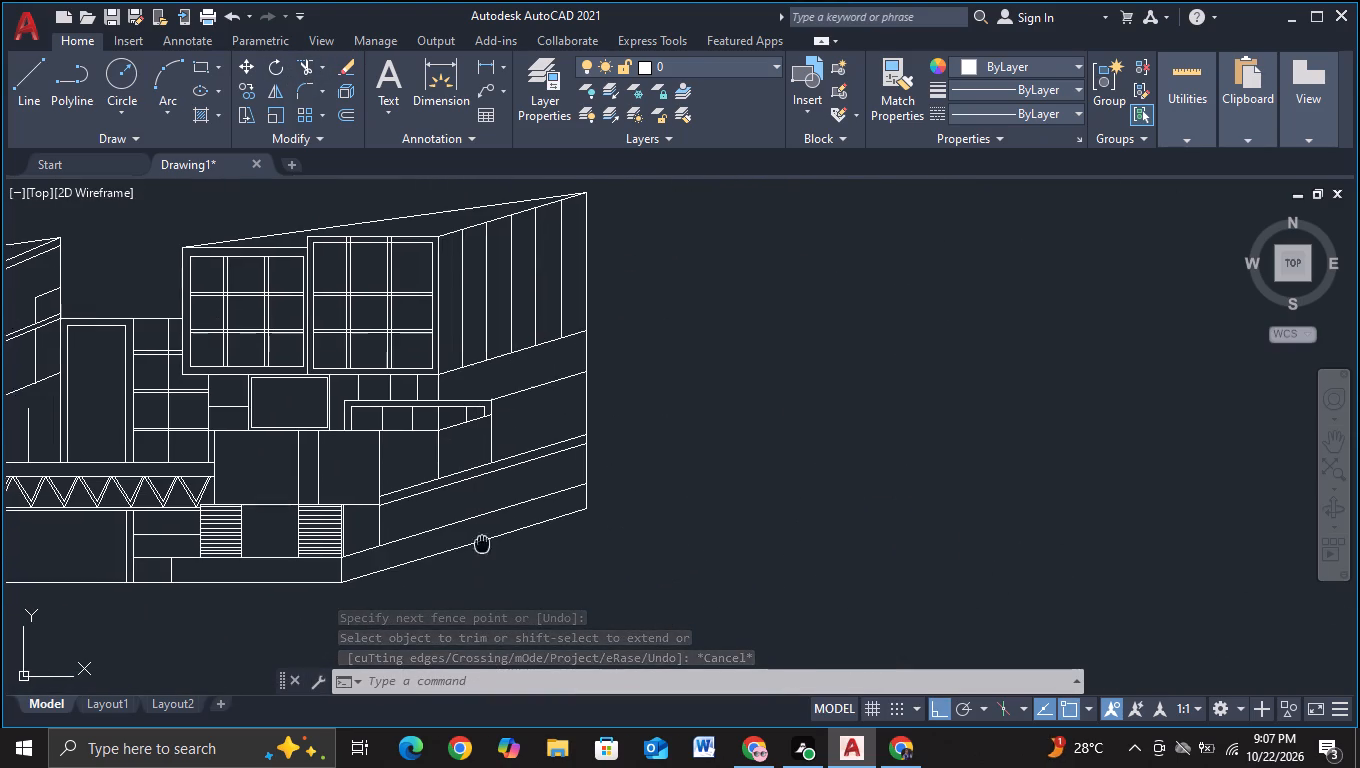
{"action": "middle_click_drag", "start_coordinate": [501, 511], "coordinate": [527, 495]}
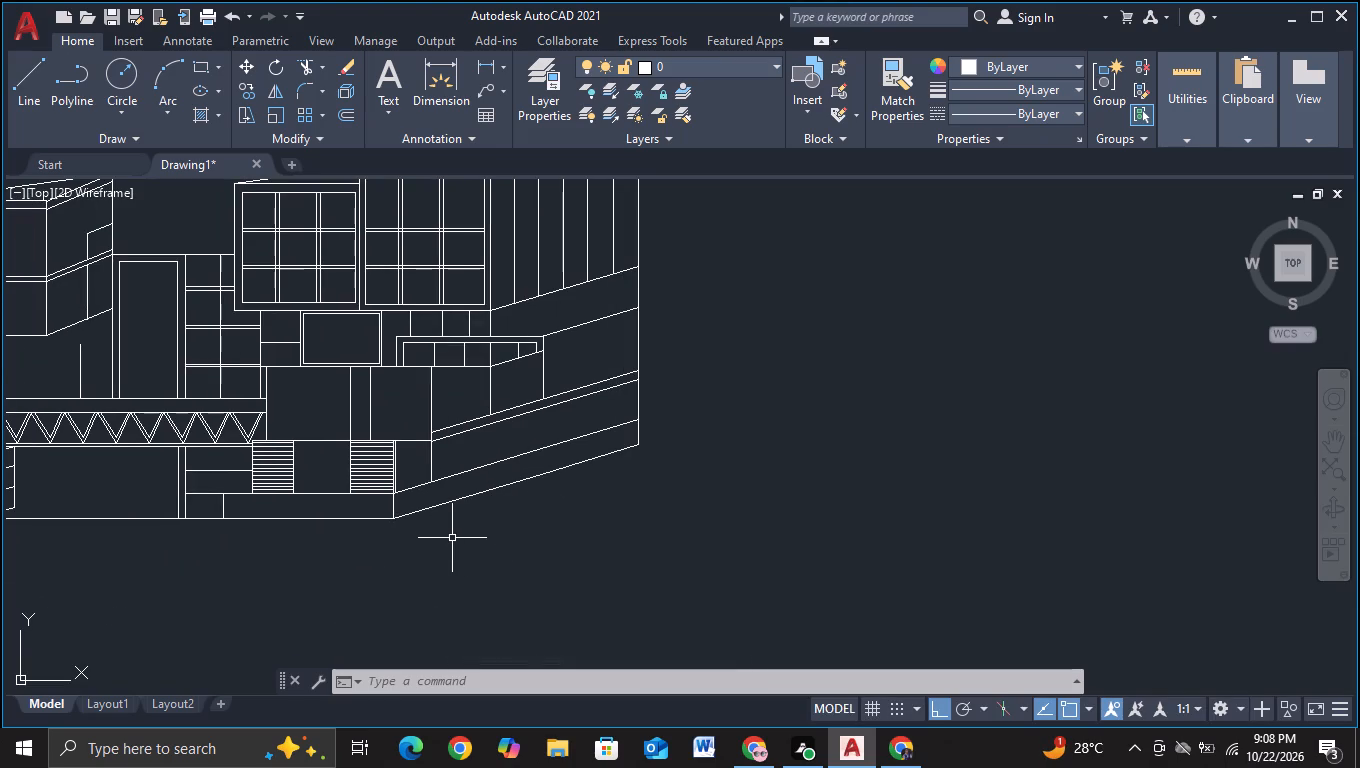
{"action": "scroll", "coordinate": [452, 538], "scroll_direction": "up", "scroll_amount": 1}
{"action": "middle_click_drag", "start_coordinate": [355, 313], "coordinate": [401, 451]}
{"action": "scroll", "coordinate": [401, 453], "scroll_direction": "up", "scroll_amount": 2}
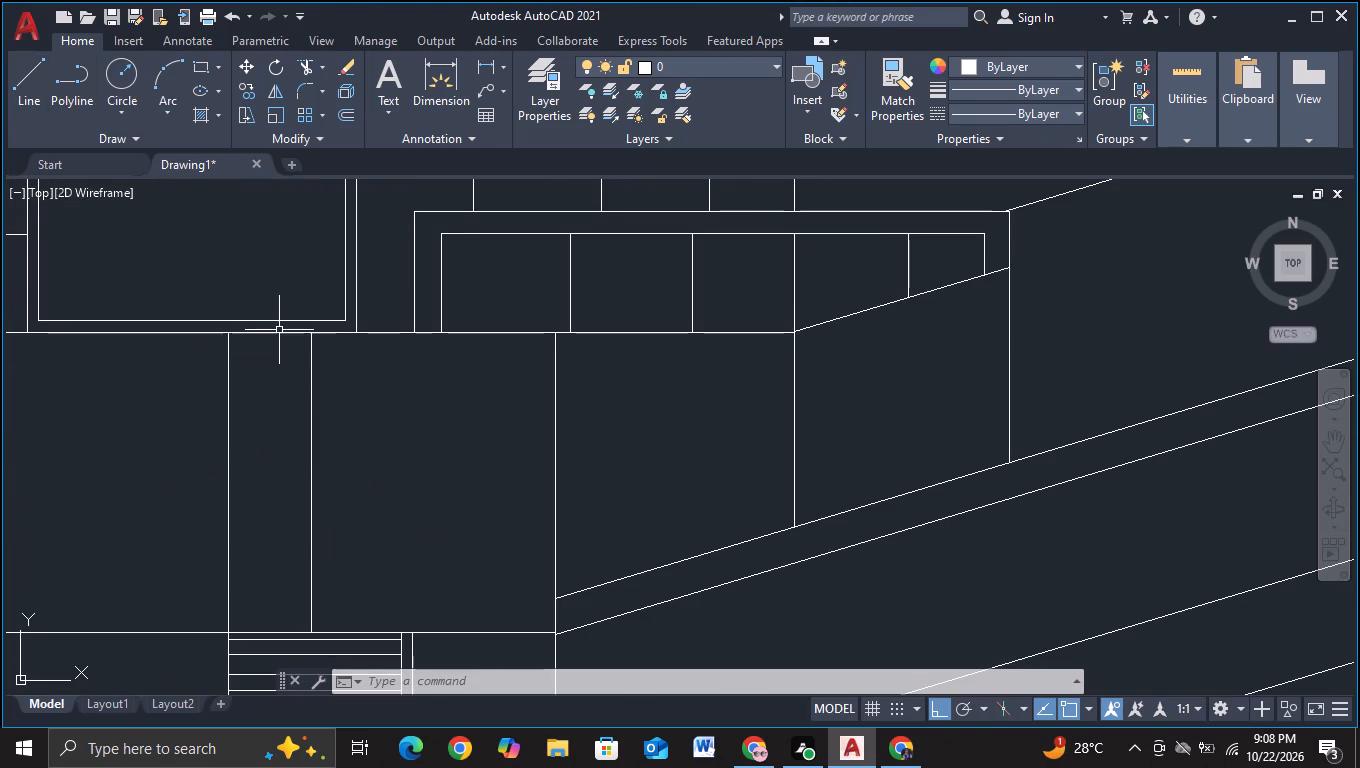
{"action": "key", "text": "Escape"}
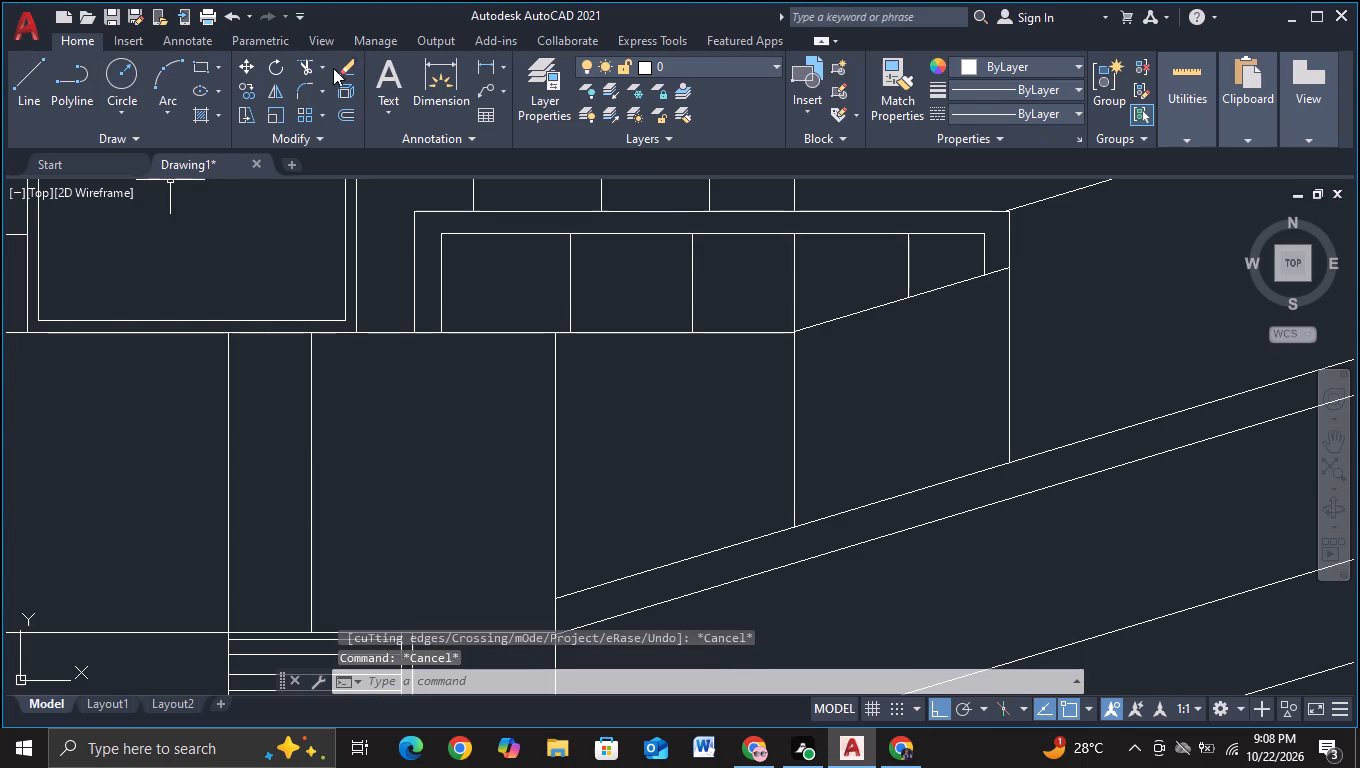
{"action": "left_click", "coordinate": [302, 70]}
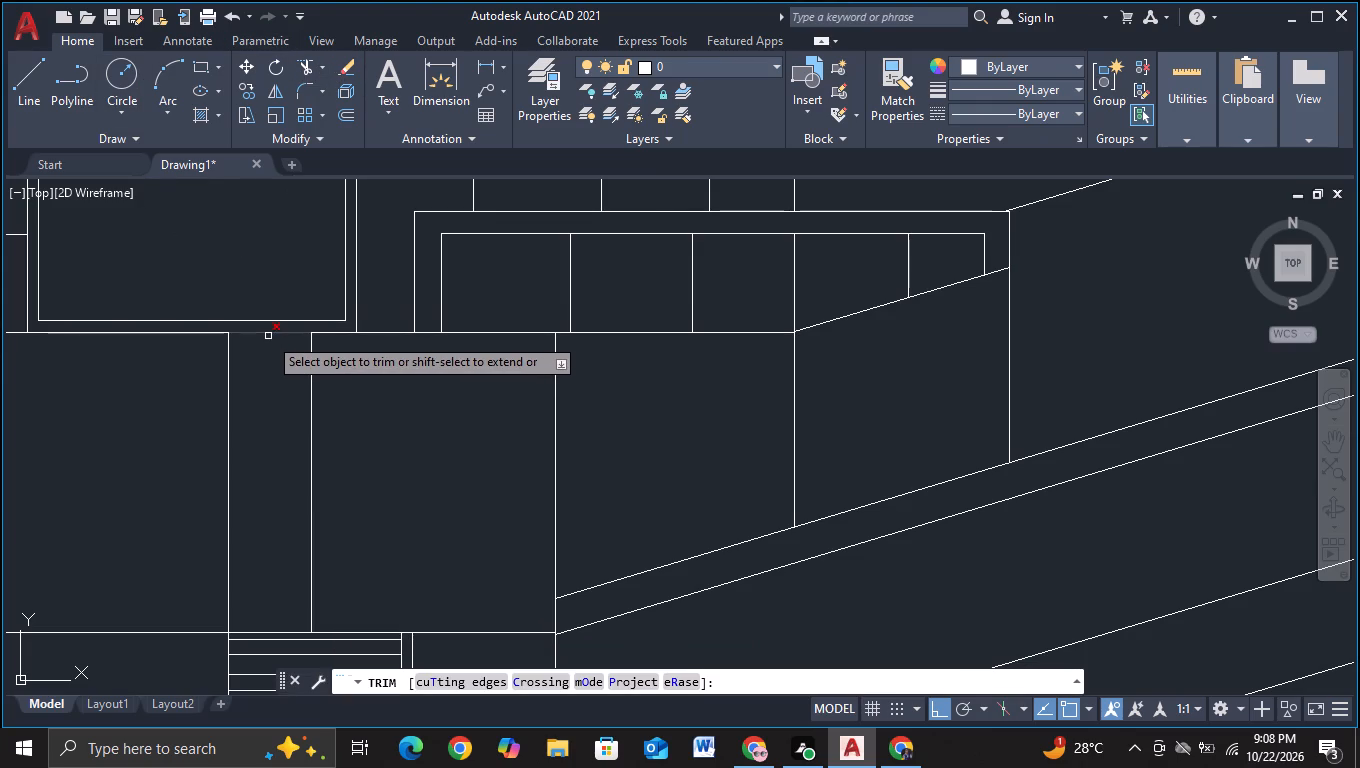
{"action": "left_click", "coordinate": [268, 336]}
{"action": "key", "text": "Escape"}
Draw a horizontal line across the gap just below the removed edge and trim its ends at the two vertical lines.
{"action": "left_click", "coordinate": [22, 83]}
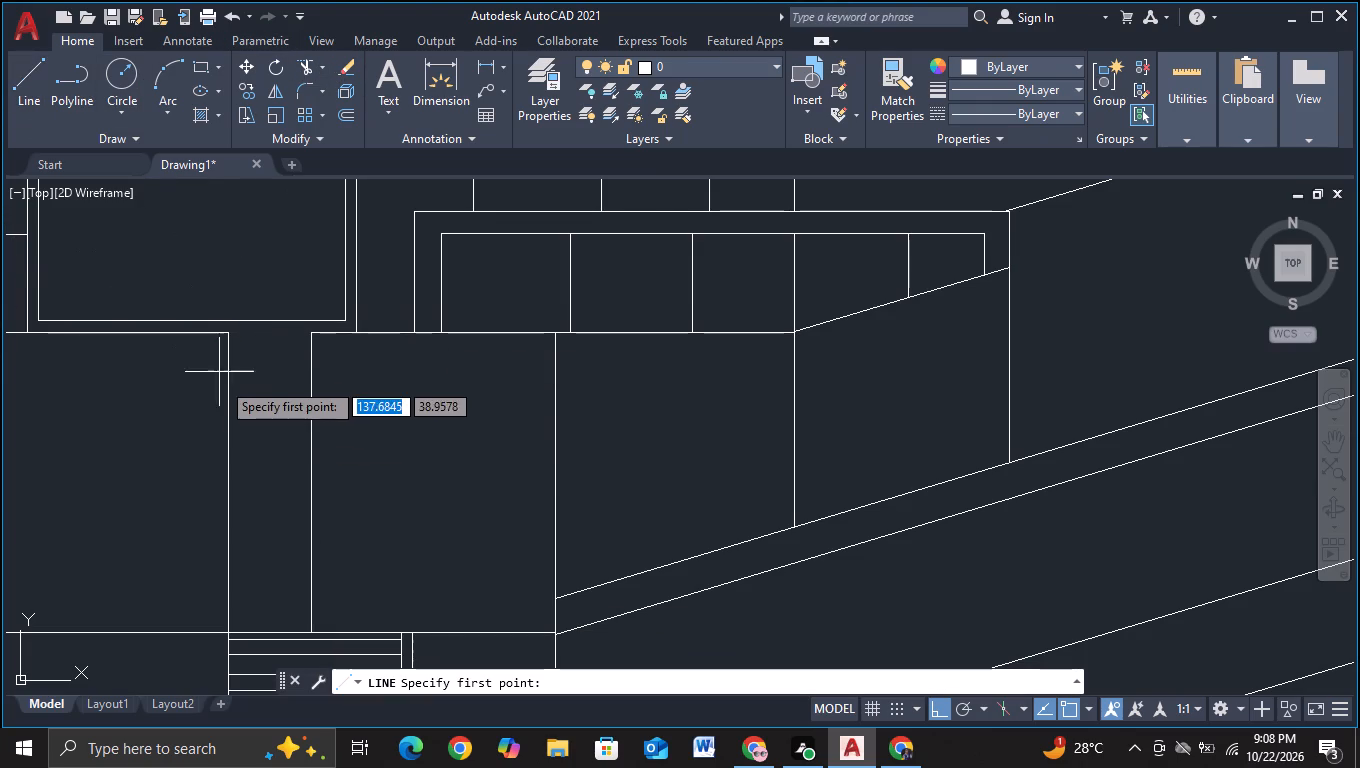
{"action": "left_click", "coordinate": [216, 369]}
{"action": "left_click", "coordinate": [348, 366]}
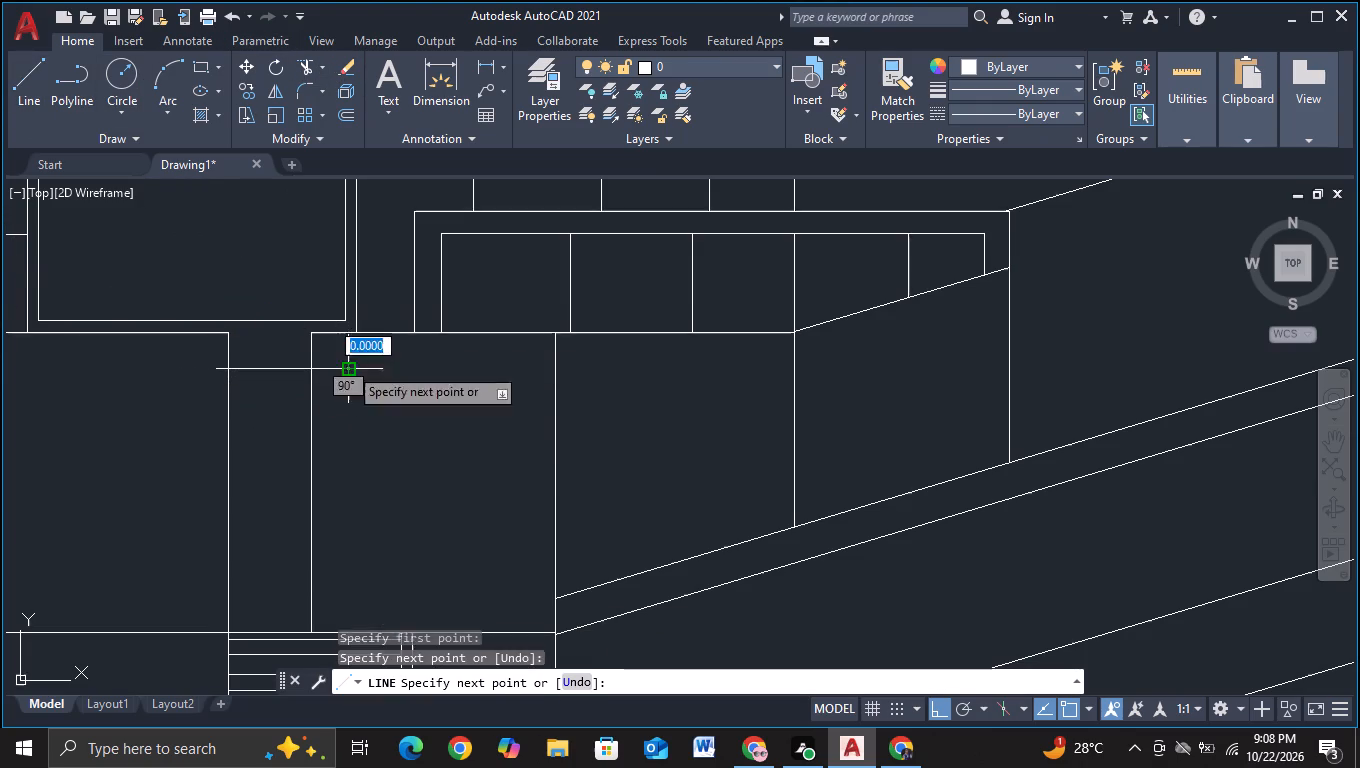
{"action": "key", "text": "Escape"}
{"action": "left_click", "coordinate": [305, 61]}
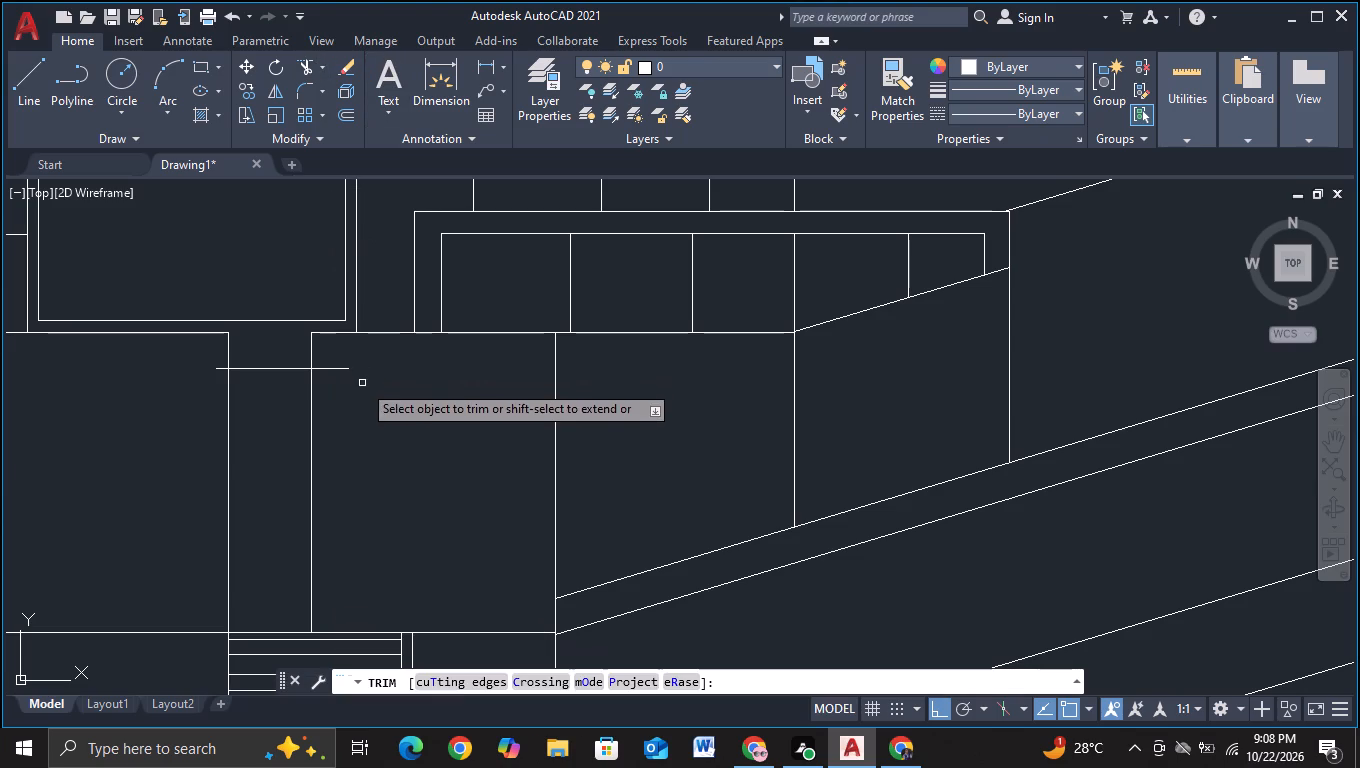
{"action": "left_click_drag", "start_coordinate": [335, 350], "coordinate": [349, 419]}
{"action": "left_click", "coordinate": [217, 365]}
{"action": "scroll", "coordinate": [436, 416], "scroll_direction": "down", "scroll_amount": 2}
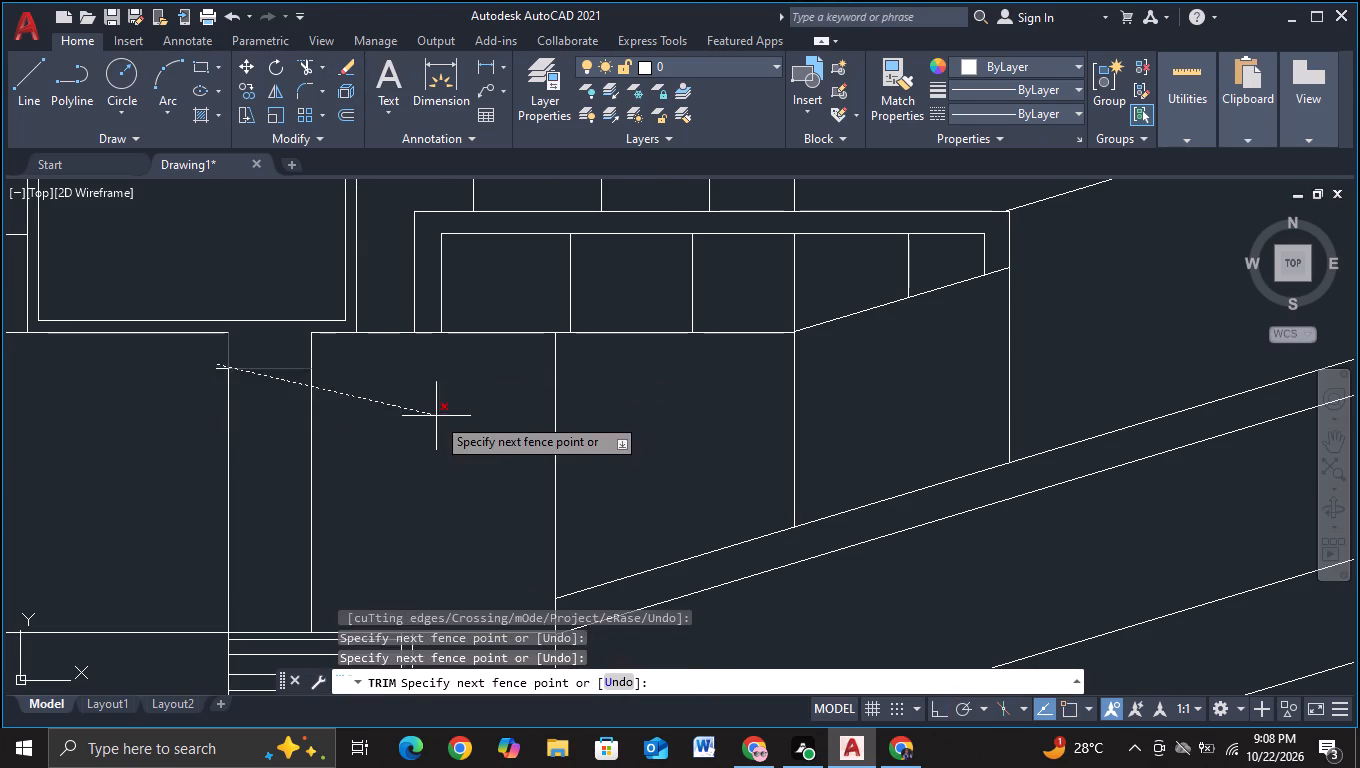
{"action": "scroll", "coordinate": [436, 416], "scroll_direction": "down", "scroll_amount": 1}
{"action": "scroll", "coordinate": [398, 421], "scroll_direction": "up", "scroll_amount": 3}
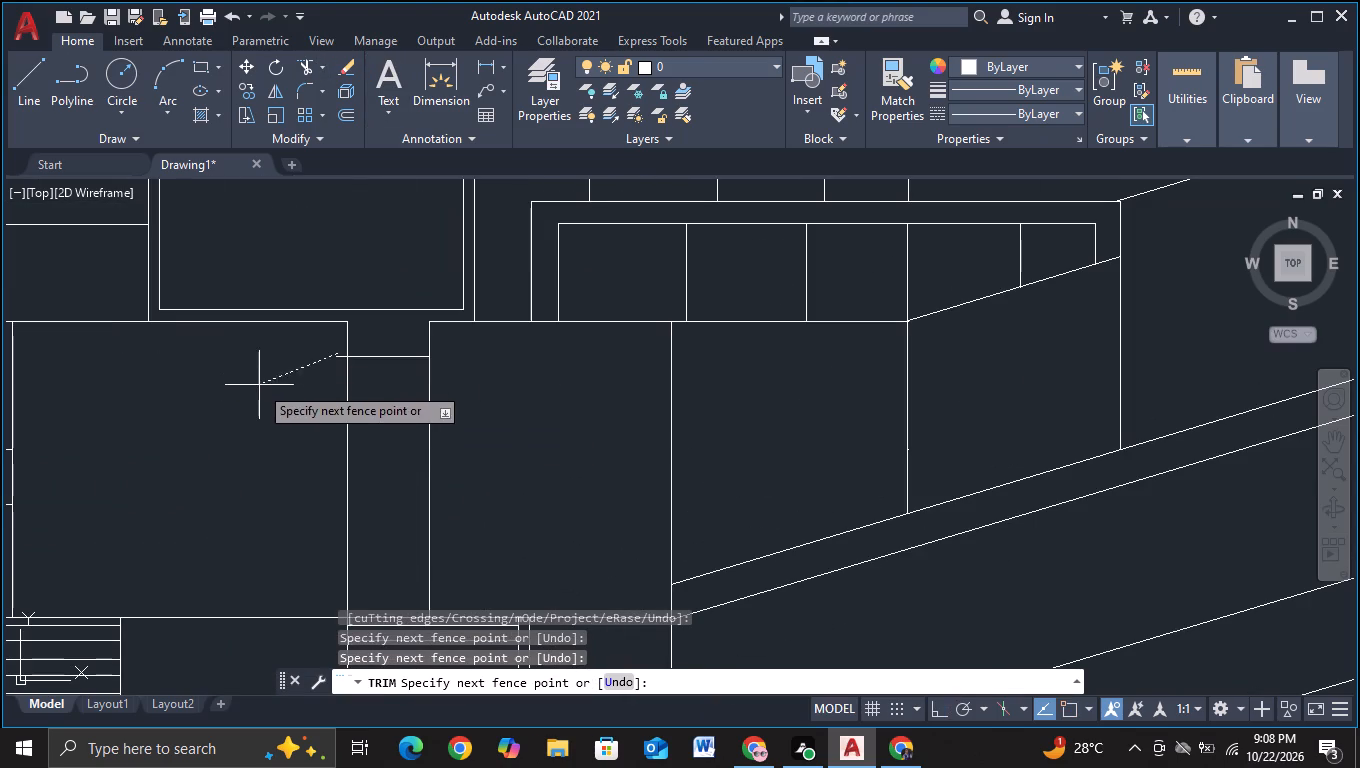
{"action": "left_click", "coordinate": [328, 429]}
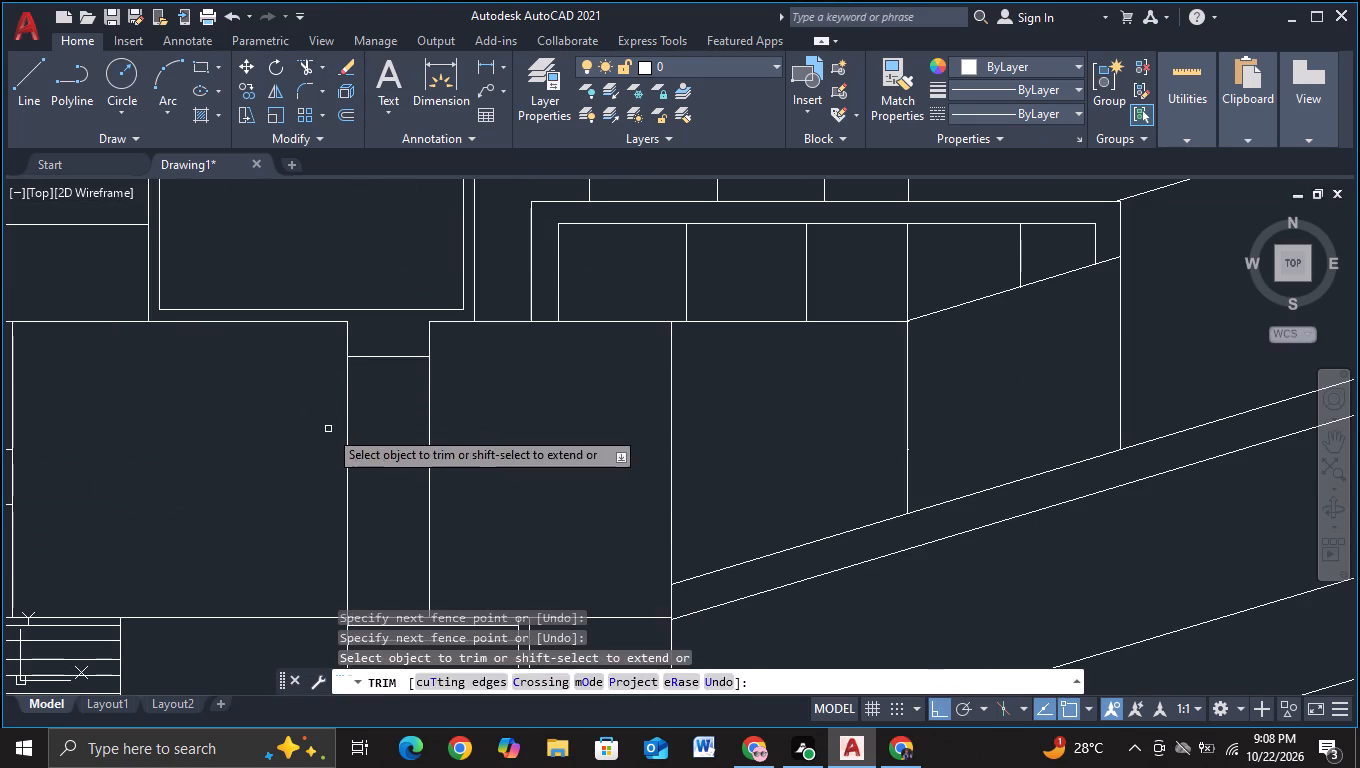
{"action": "key", "text": "Escape"}
Move the short horizontal line across the gap up by about 1.1 units, closer to the adjoining wall edges.
{"action": "scroll", "coordinate": [470, 423], "scroll_direction": "down", "scroll_amount": 3}
{"action": "middle_click_drag", "start_coordinate": [504, 442], "coordinate": [453, 441]}
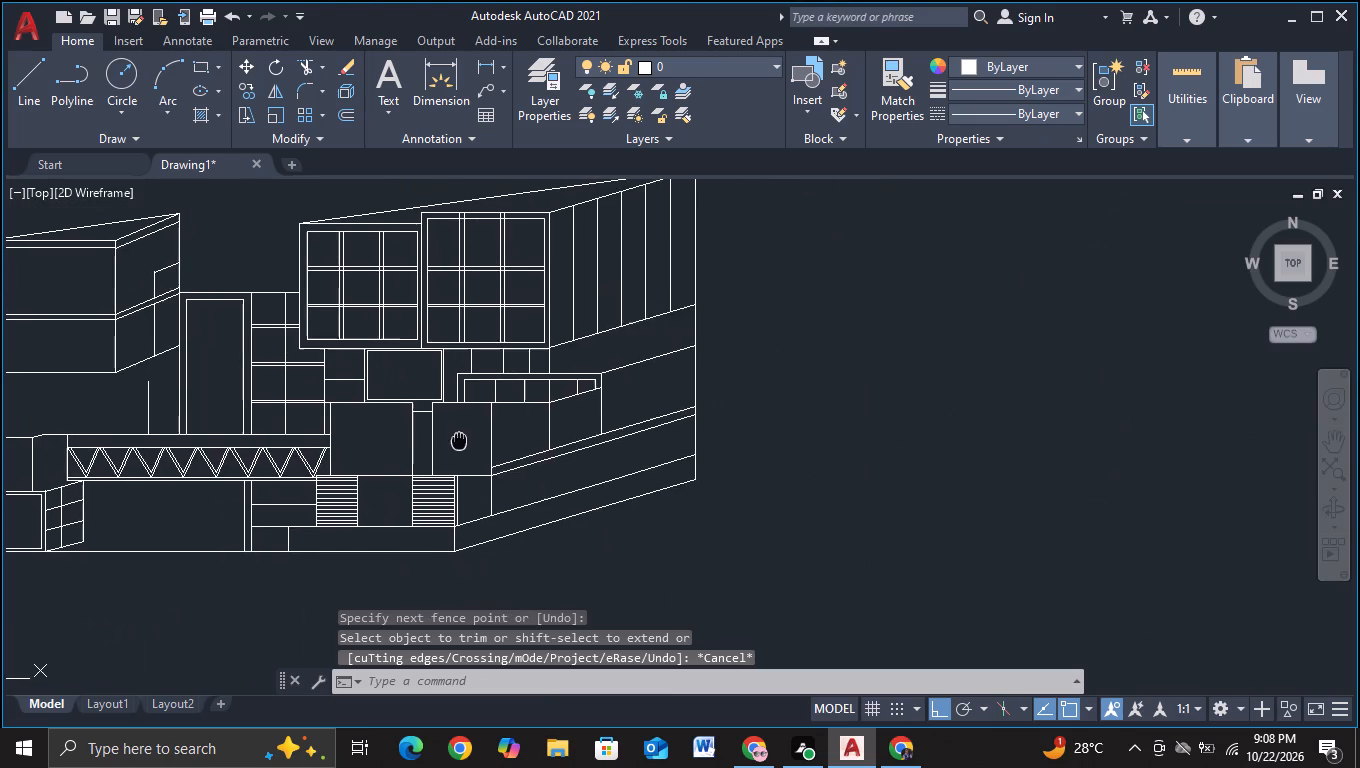
{"action": "middle_click_drag", "start_coordinate": [453, 441], "coordinate": [449, 442]}
{"action": "scroll", "coordinate": [448, 443], "scroll_direction": "up", "scroll_amount": 2}
{"action": "middle_click_drag", "start_coordinate": [448, 443], "coordinate": [446, 505]}
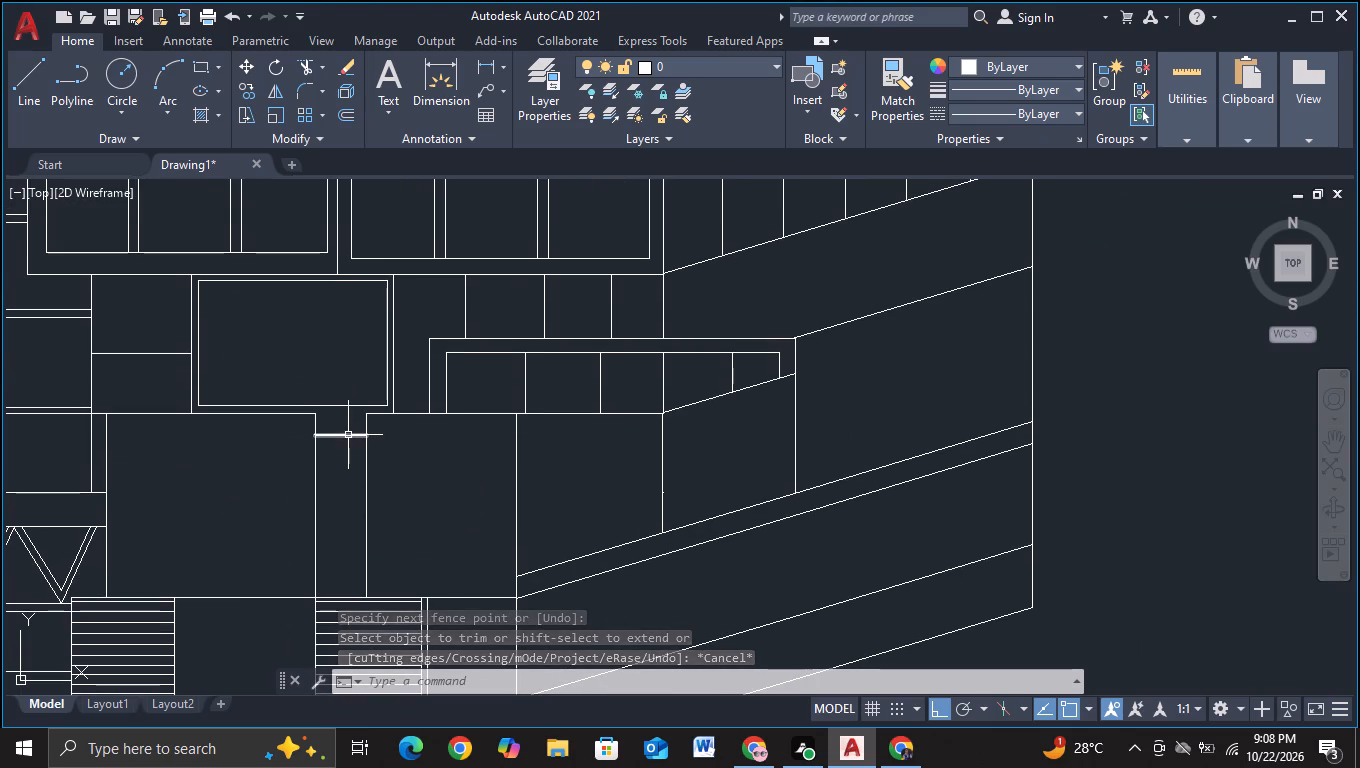
{"action": "left_click", "coordinate": [348, 435]}
{"action": "key", "text": "m"}
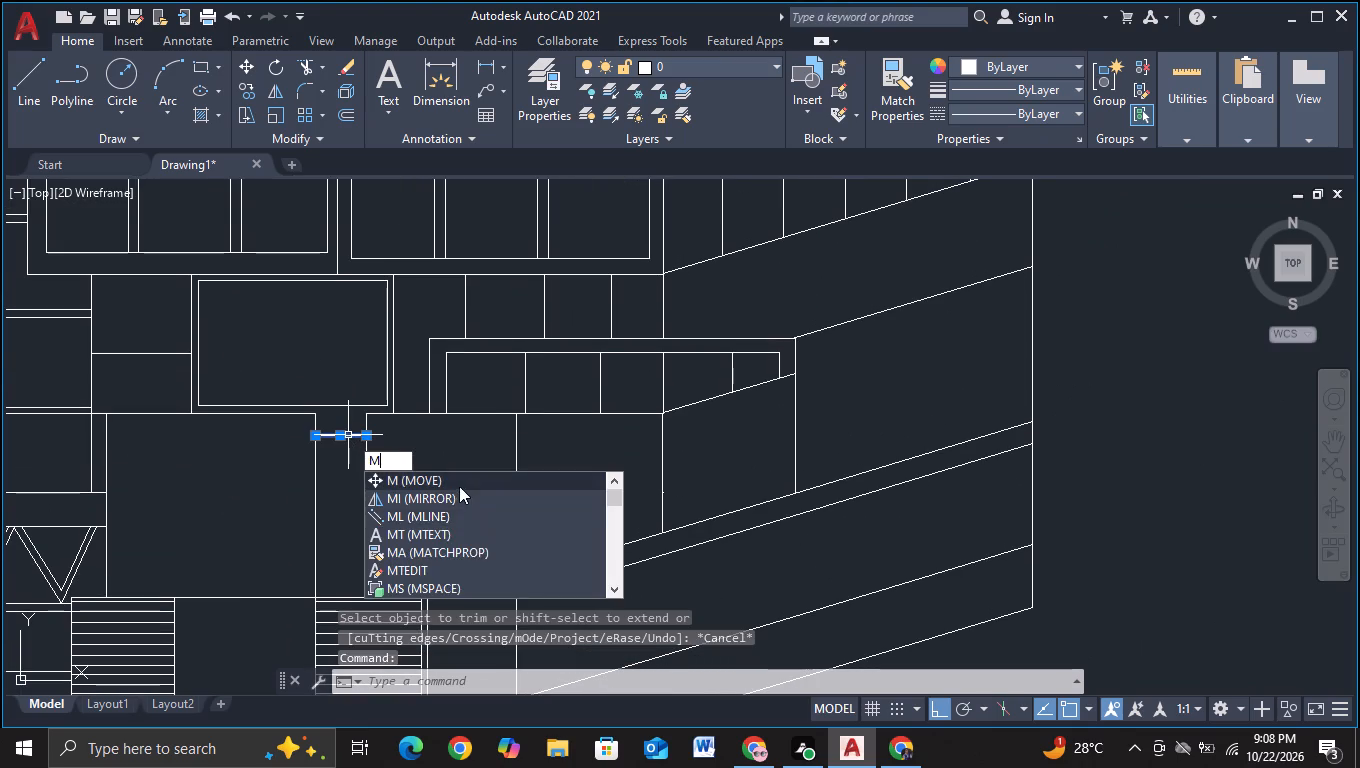
{"action": "left_click", "coordinate": [459, 484]}
{"action": "left_click", "coordinate": [336, 441]}
{"action": "scroll", "coordinate": [336, 441], "scroll_direction": "up", "scroll_amount": 2}
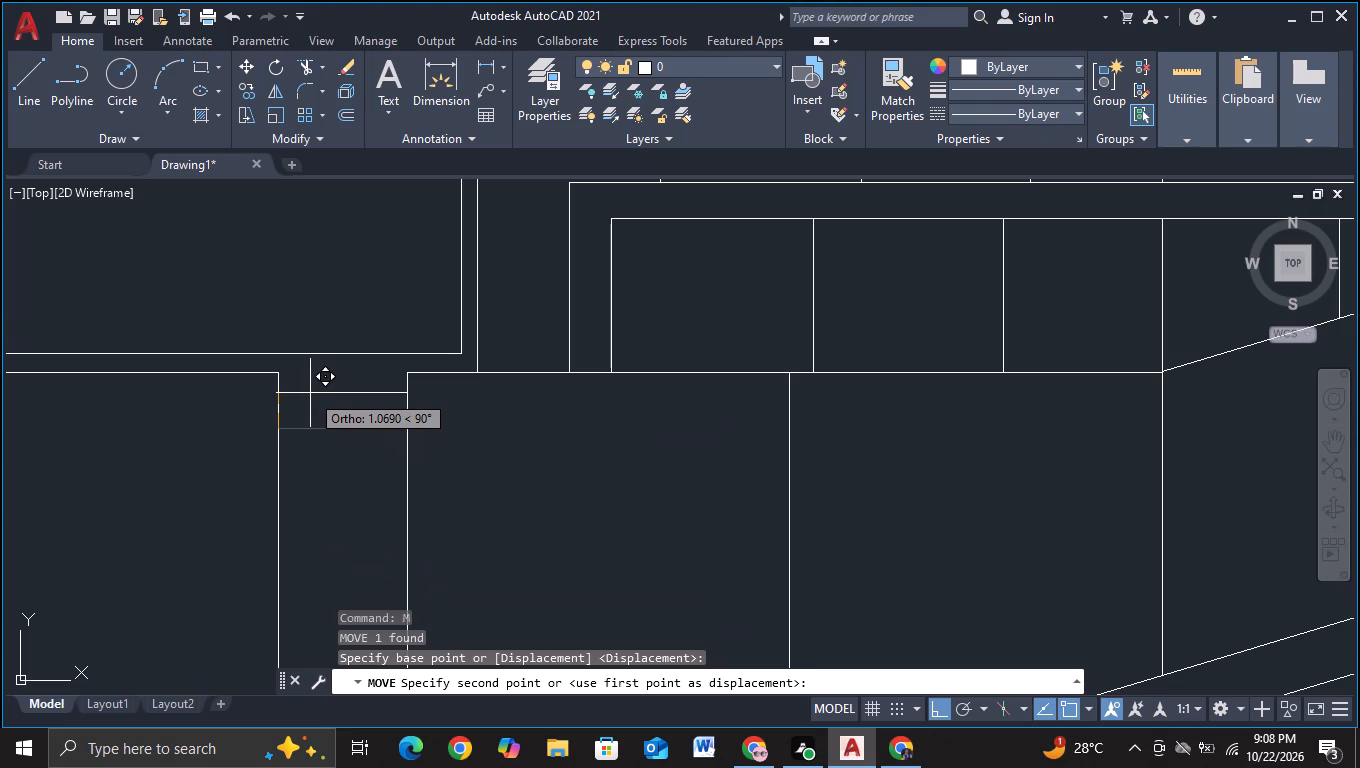
{"action": "left_click", "coordinate": [312, 391]}
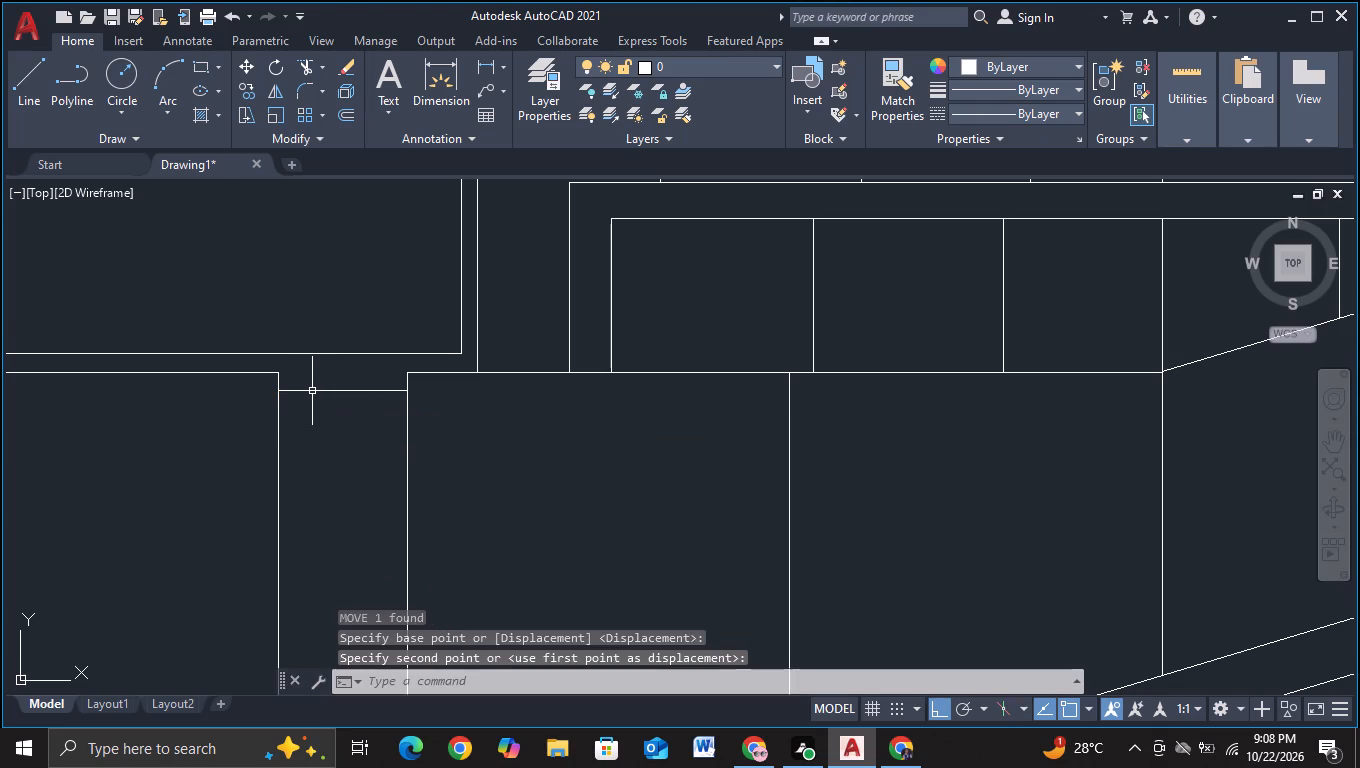
{"action": "key", "text": "Escape"}
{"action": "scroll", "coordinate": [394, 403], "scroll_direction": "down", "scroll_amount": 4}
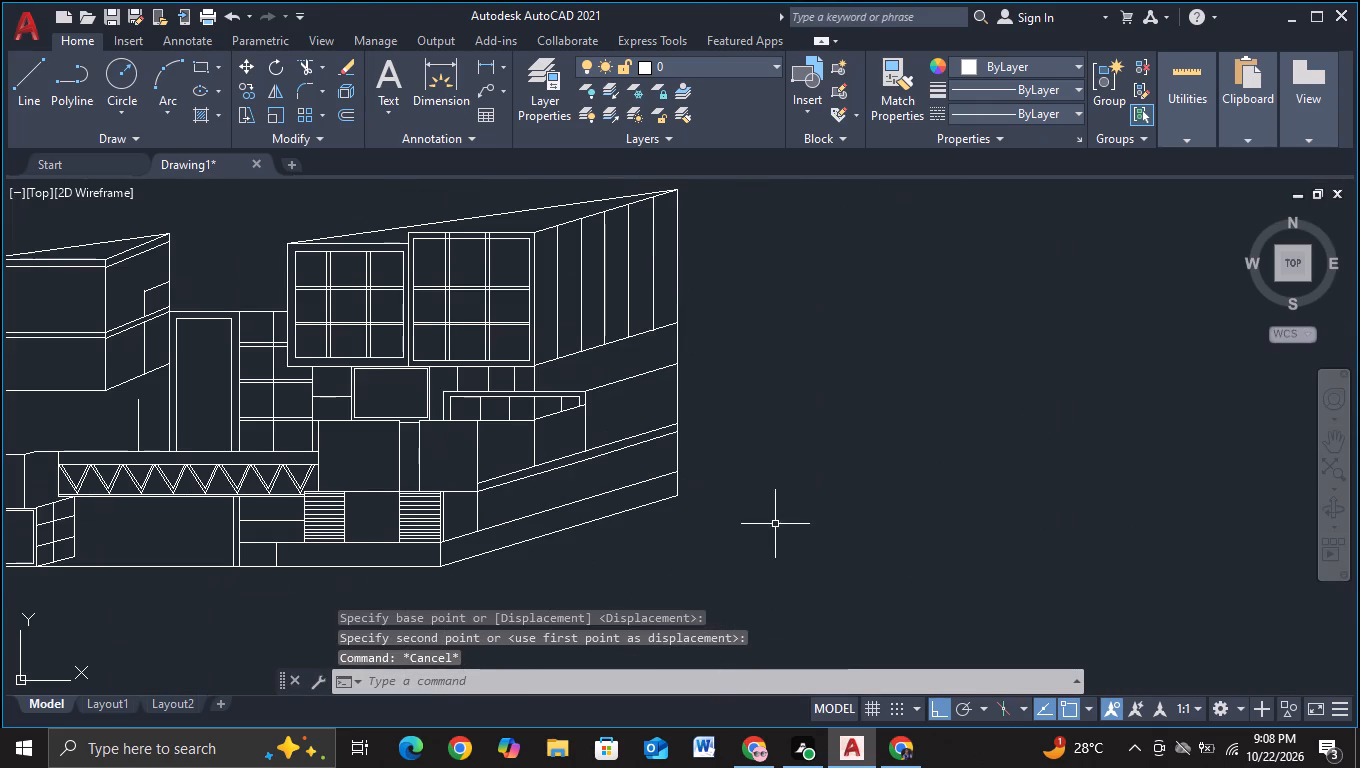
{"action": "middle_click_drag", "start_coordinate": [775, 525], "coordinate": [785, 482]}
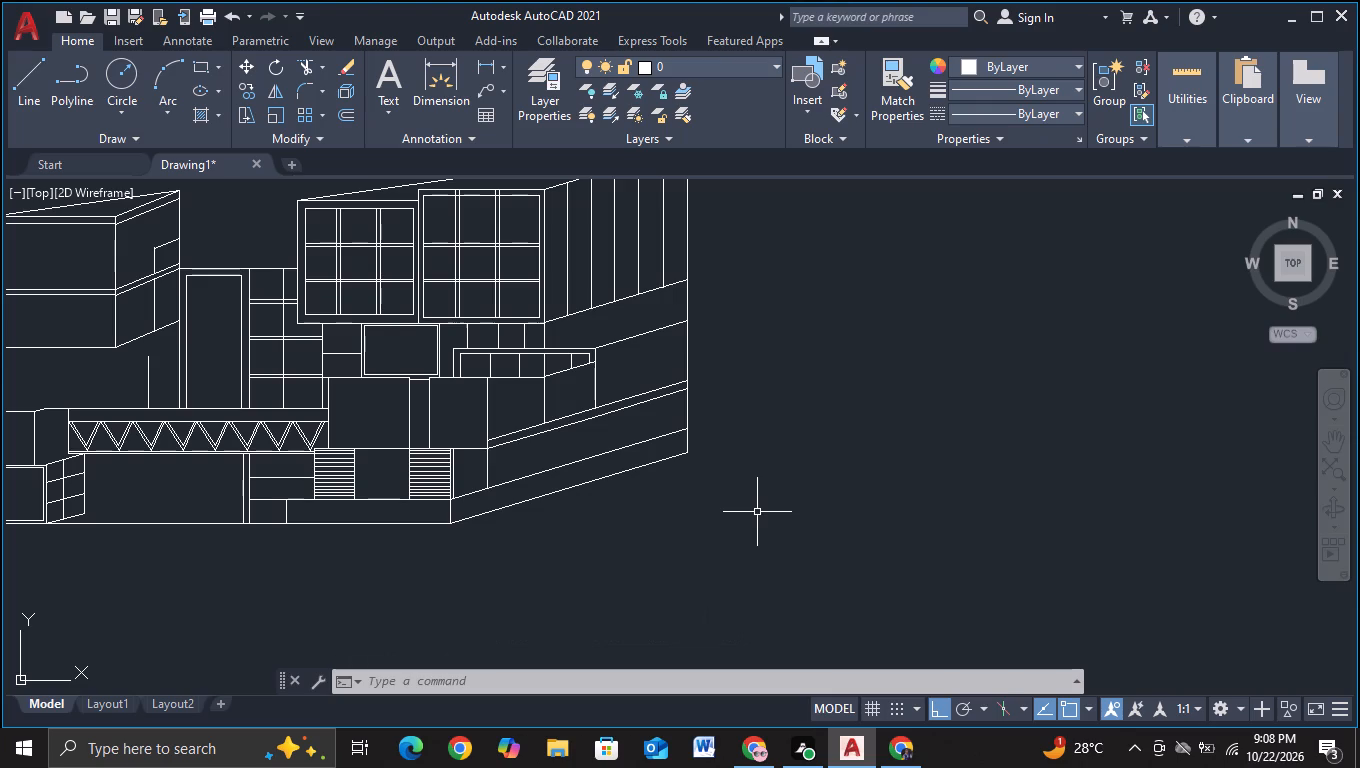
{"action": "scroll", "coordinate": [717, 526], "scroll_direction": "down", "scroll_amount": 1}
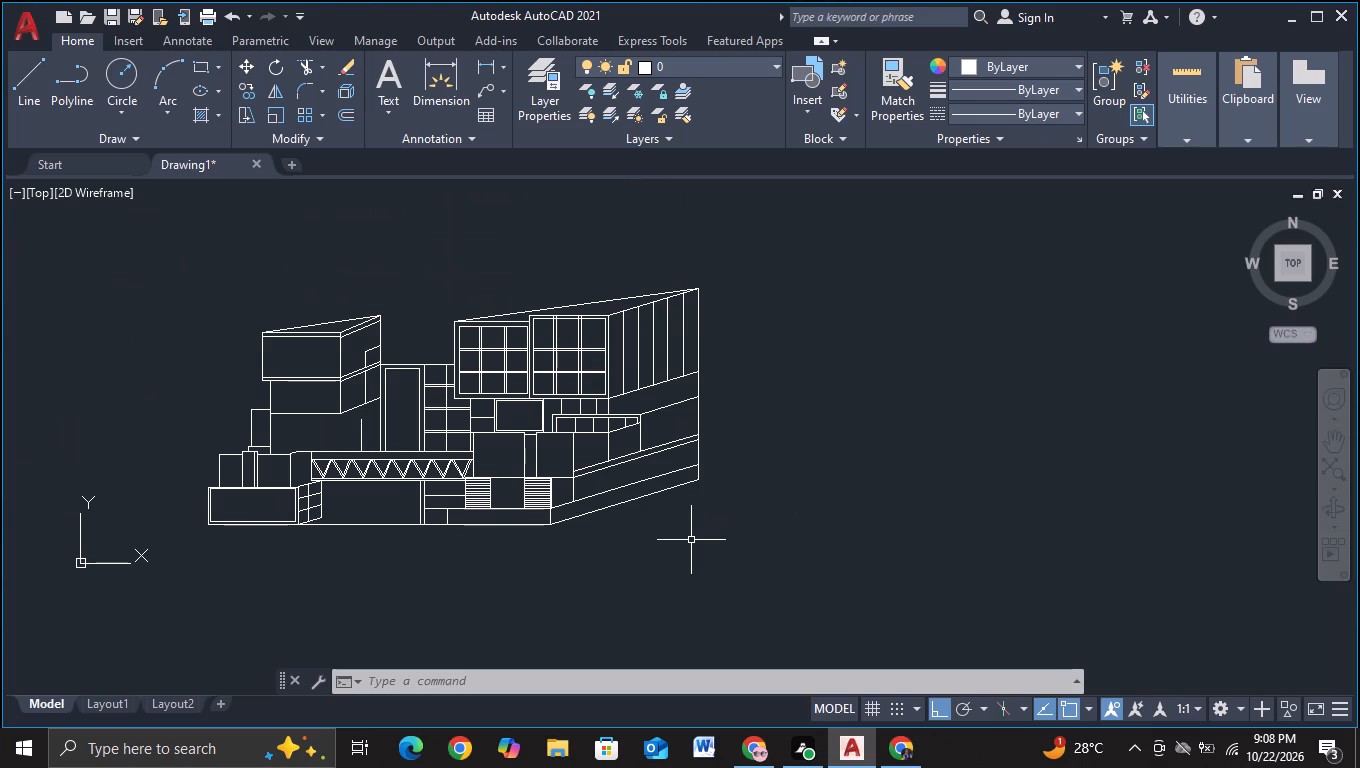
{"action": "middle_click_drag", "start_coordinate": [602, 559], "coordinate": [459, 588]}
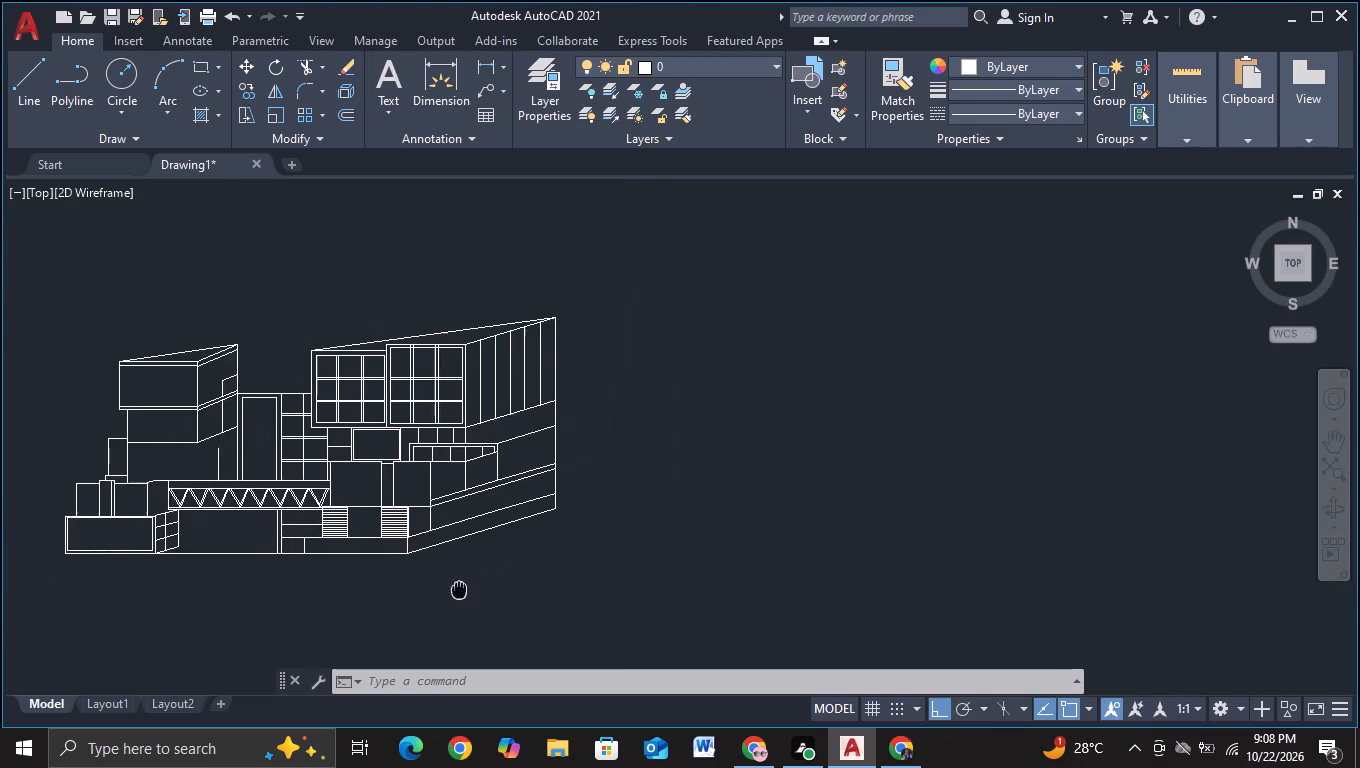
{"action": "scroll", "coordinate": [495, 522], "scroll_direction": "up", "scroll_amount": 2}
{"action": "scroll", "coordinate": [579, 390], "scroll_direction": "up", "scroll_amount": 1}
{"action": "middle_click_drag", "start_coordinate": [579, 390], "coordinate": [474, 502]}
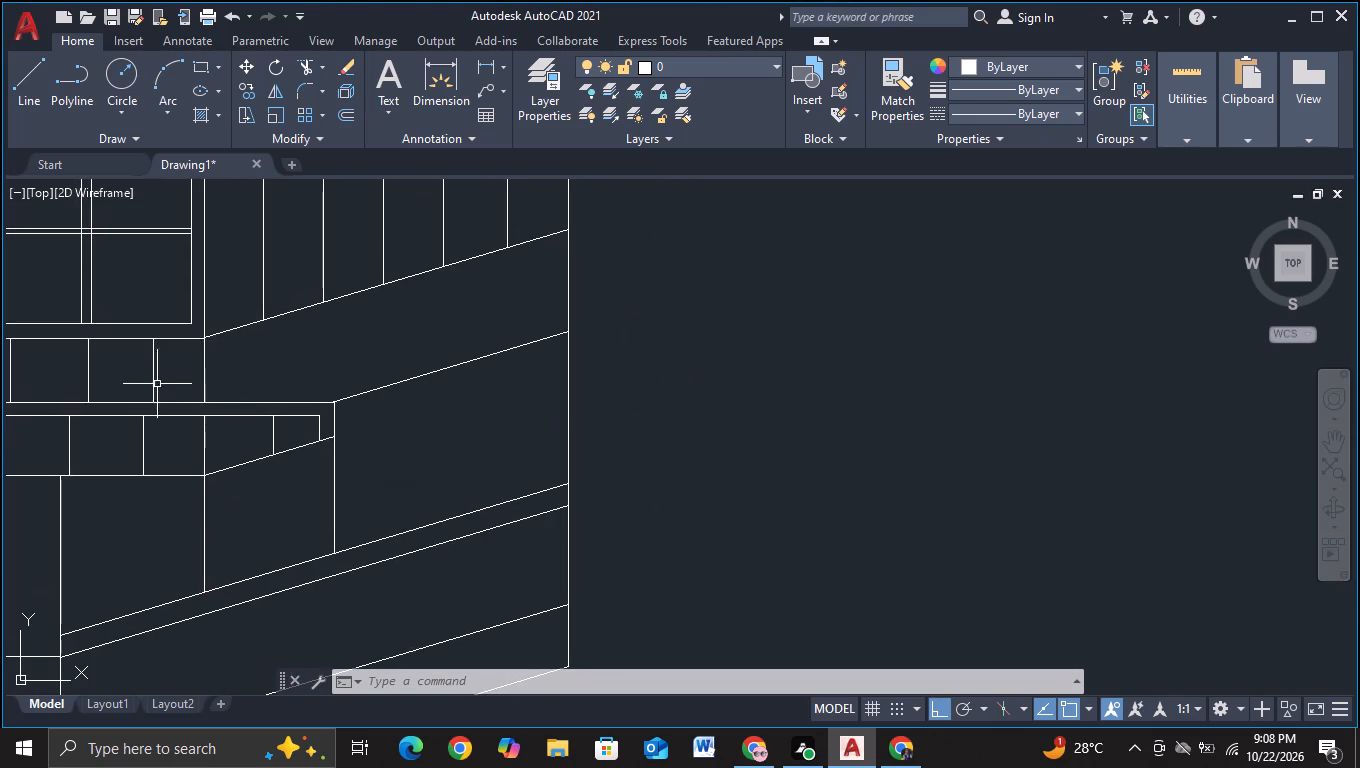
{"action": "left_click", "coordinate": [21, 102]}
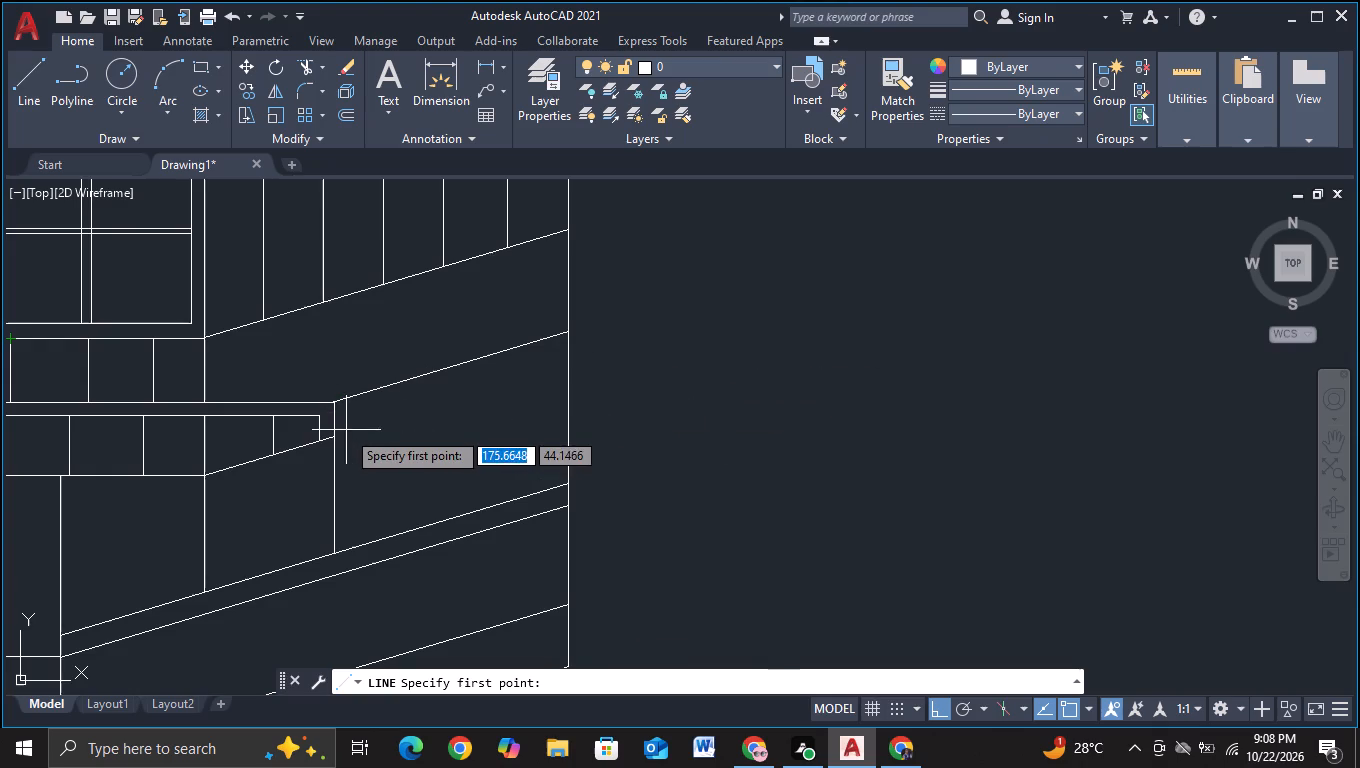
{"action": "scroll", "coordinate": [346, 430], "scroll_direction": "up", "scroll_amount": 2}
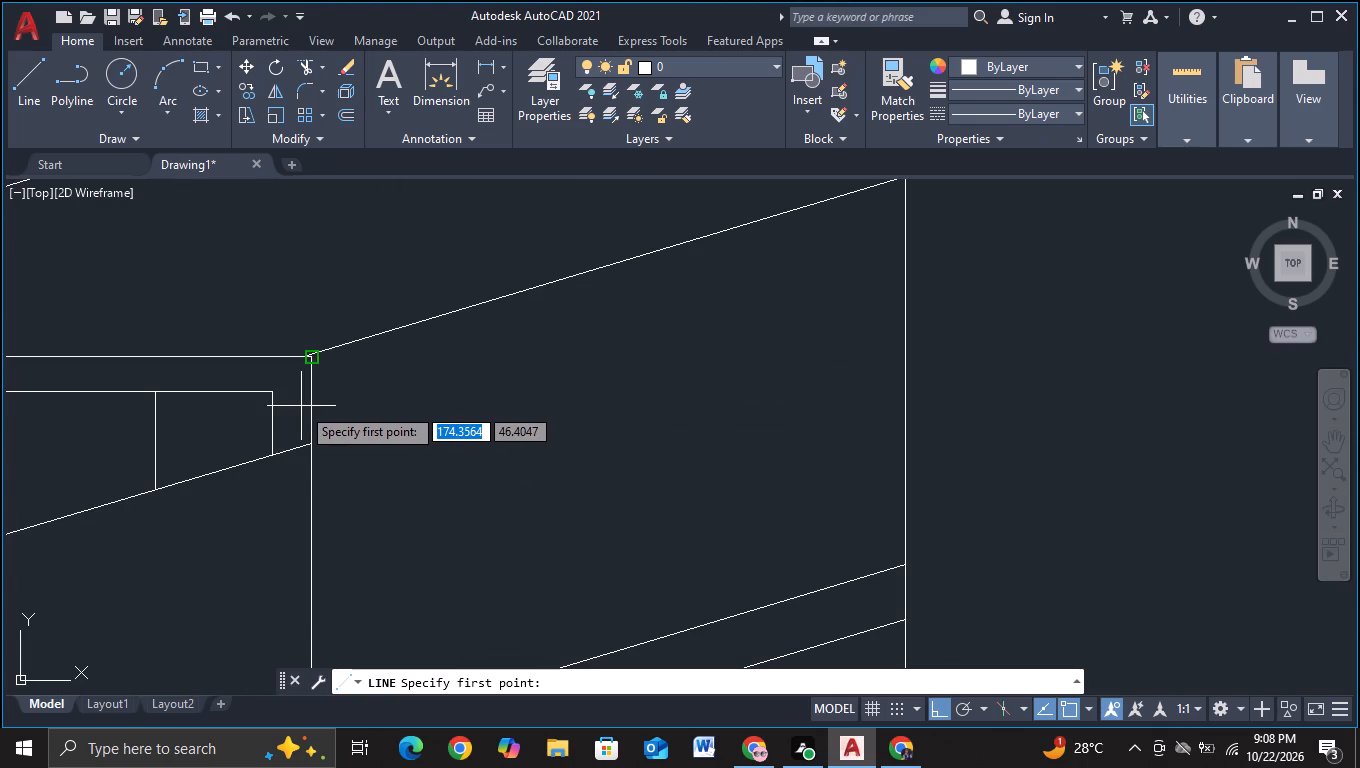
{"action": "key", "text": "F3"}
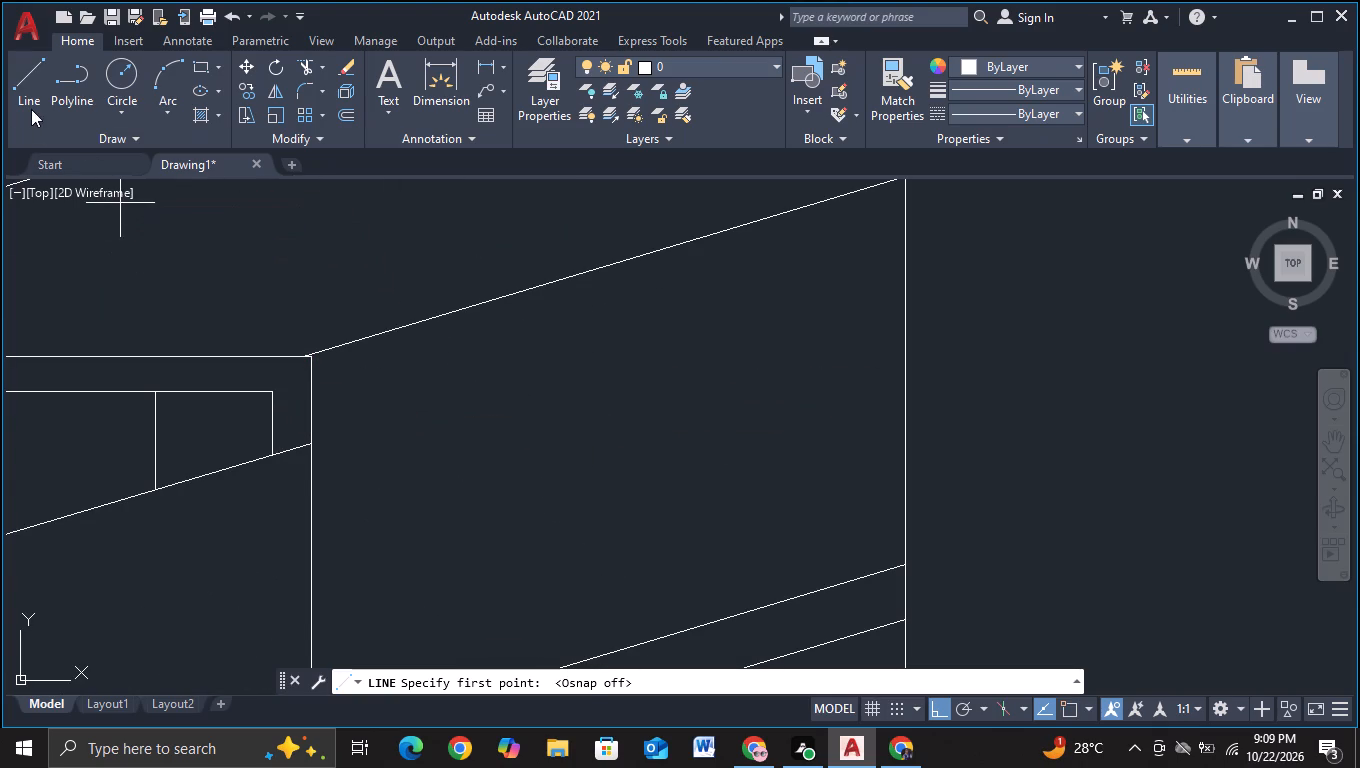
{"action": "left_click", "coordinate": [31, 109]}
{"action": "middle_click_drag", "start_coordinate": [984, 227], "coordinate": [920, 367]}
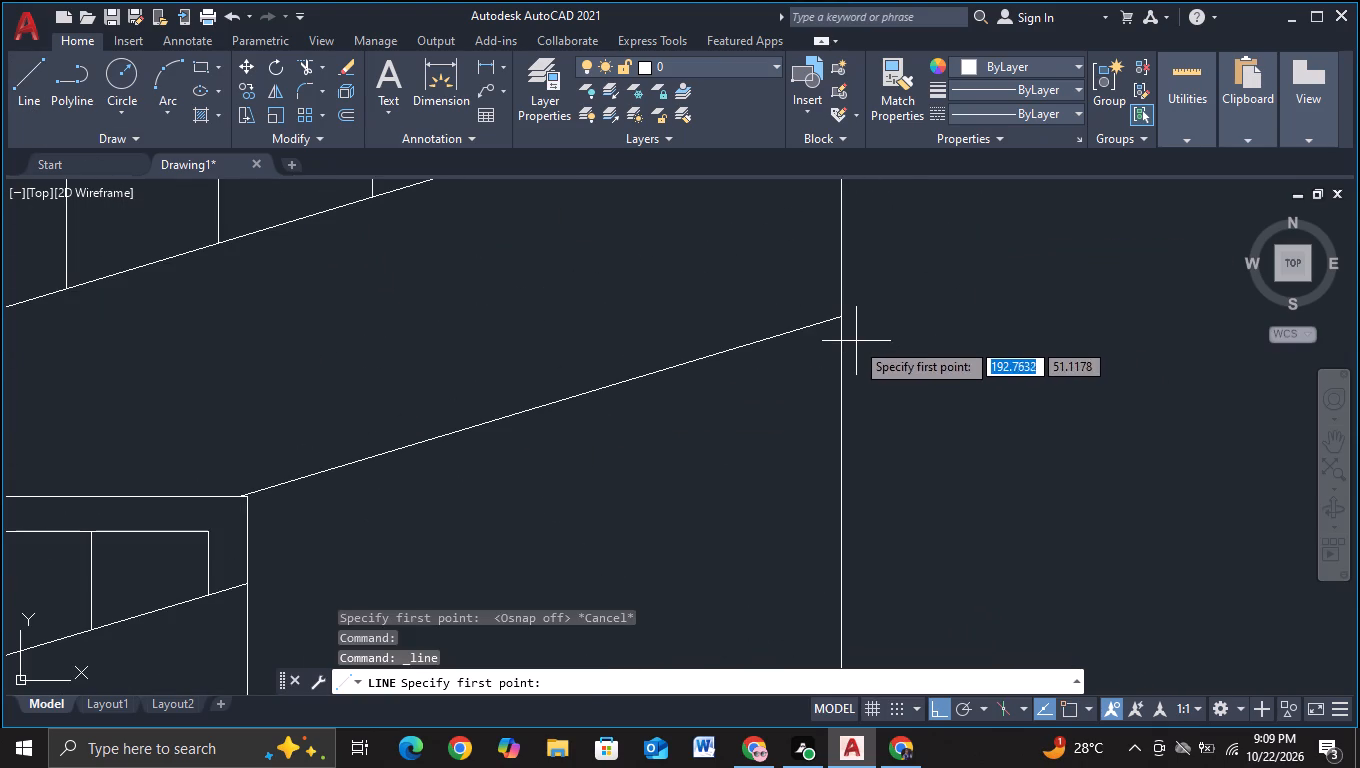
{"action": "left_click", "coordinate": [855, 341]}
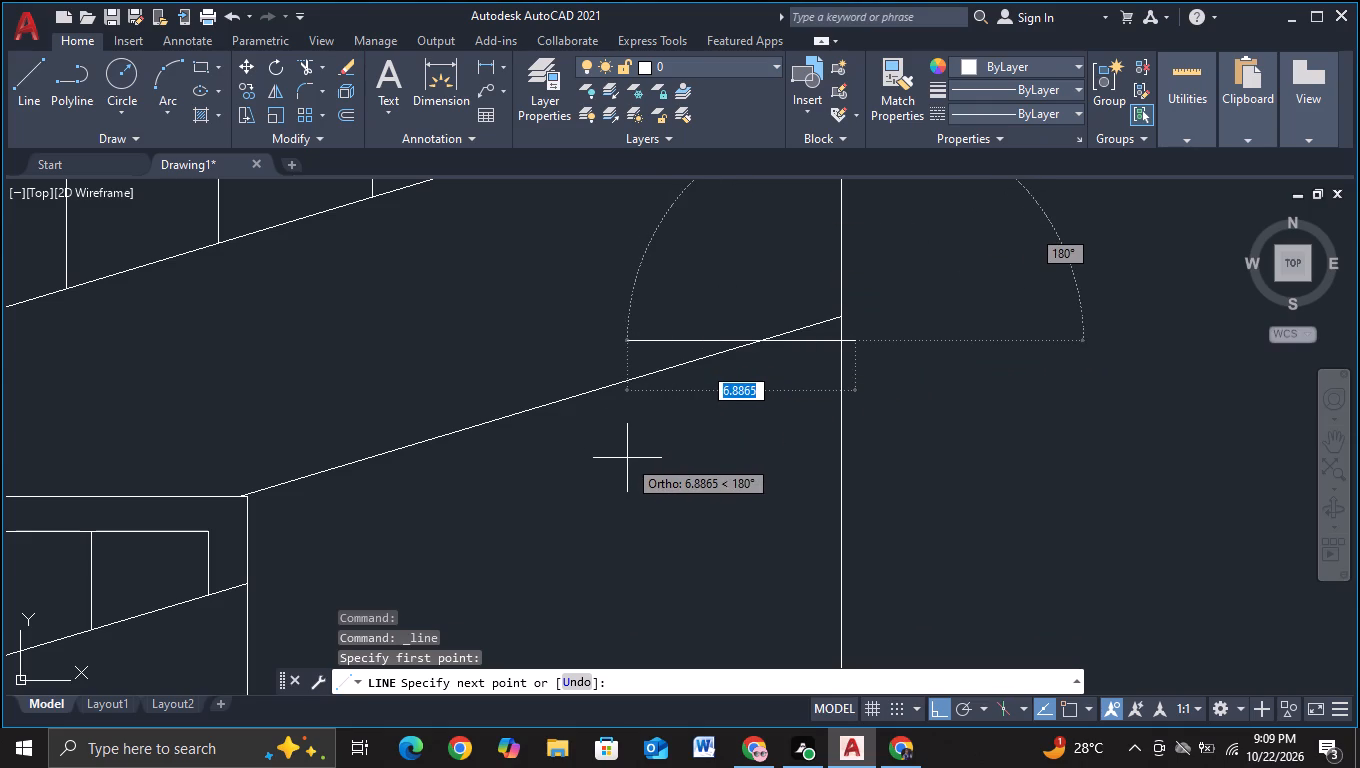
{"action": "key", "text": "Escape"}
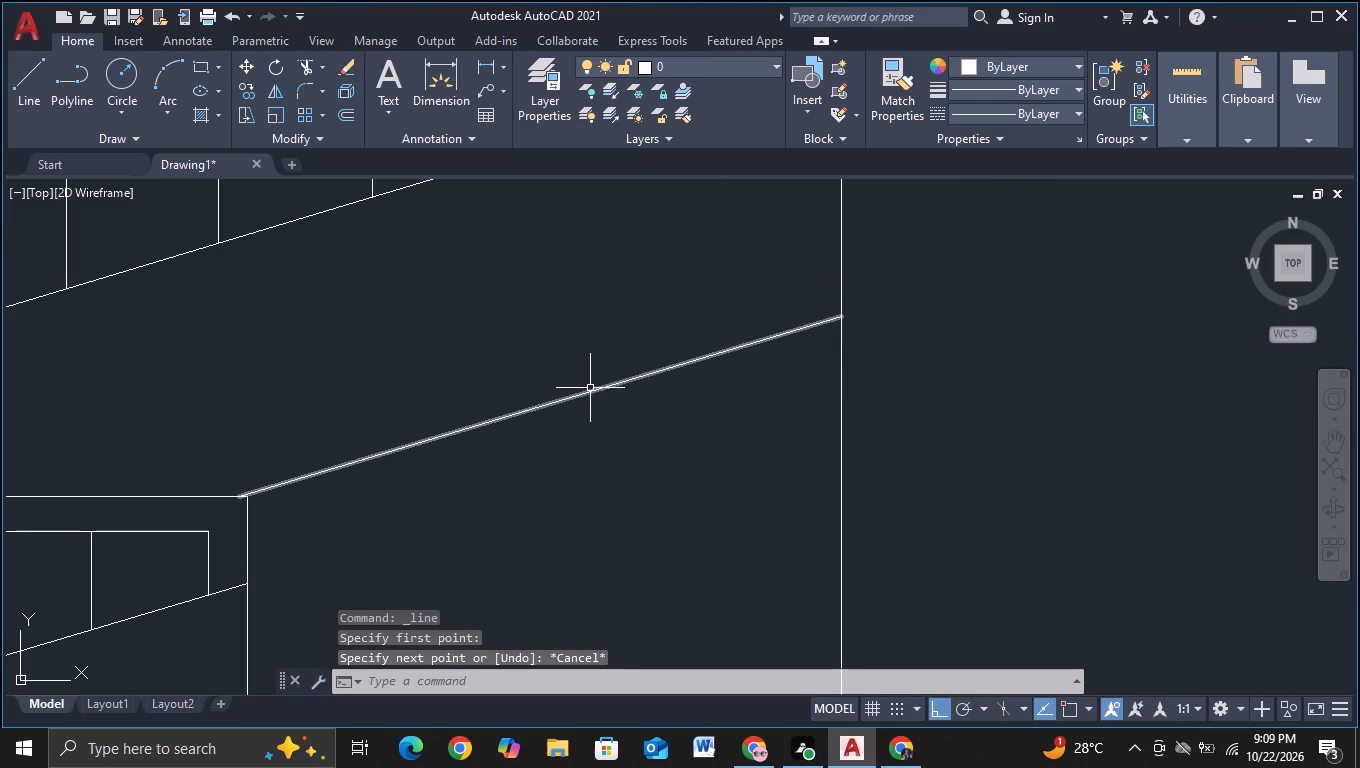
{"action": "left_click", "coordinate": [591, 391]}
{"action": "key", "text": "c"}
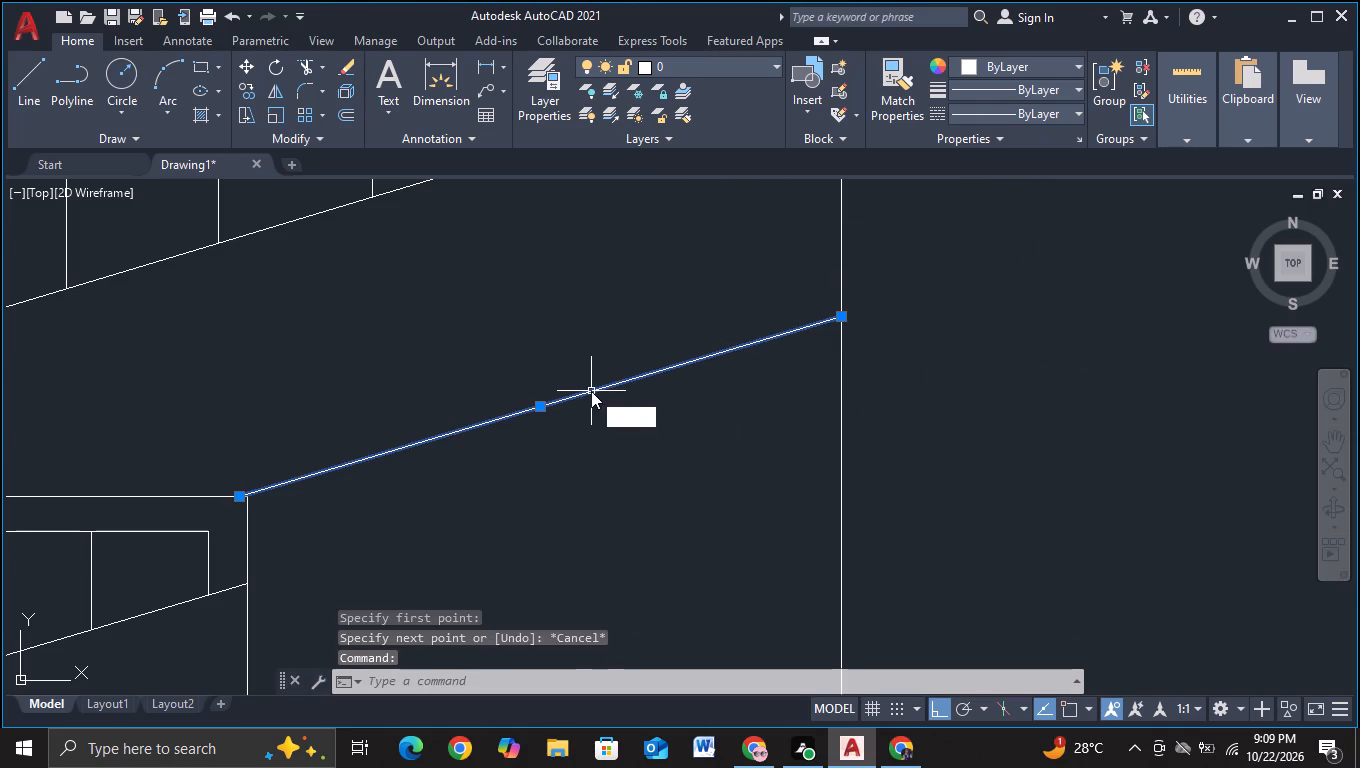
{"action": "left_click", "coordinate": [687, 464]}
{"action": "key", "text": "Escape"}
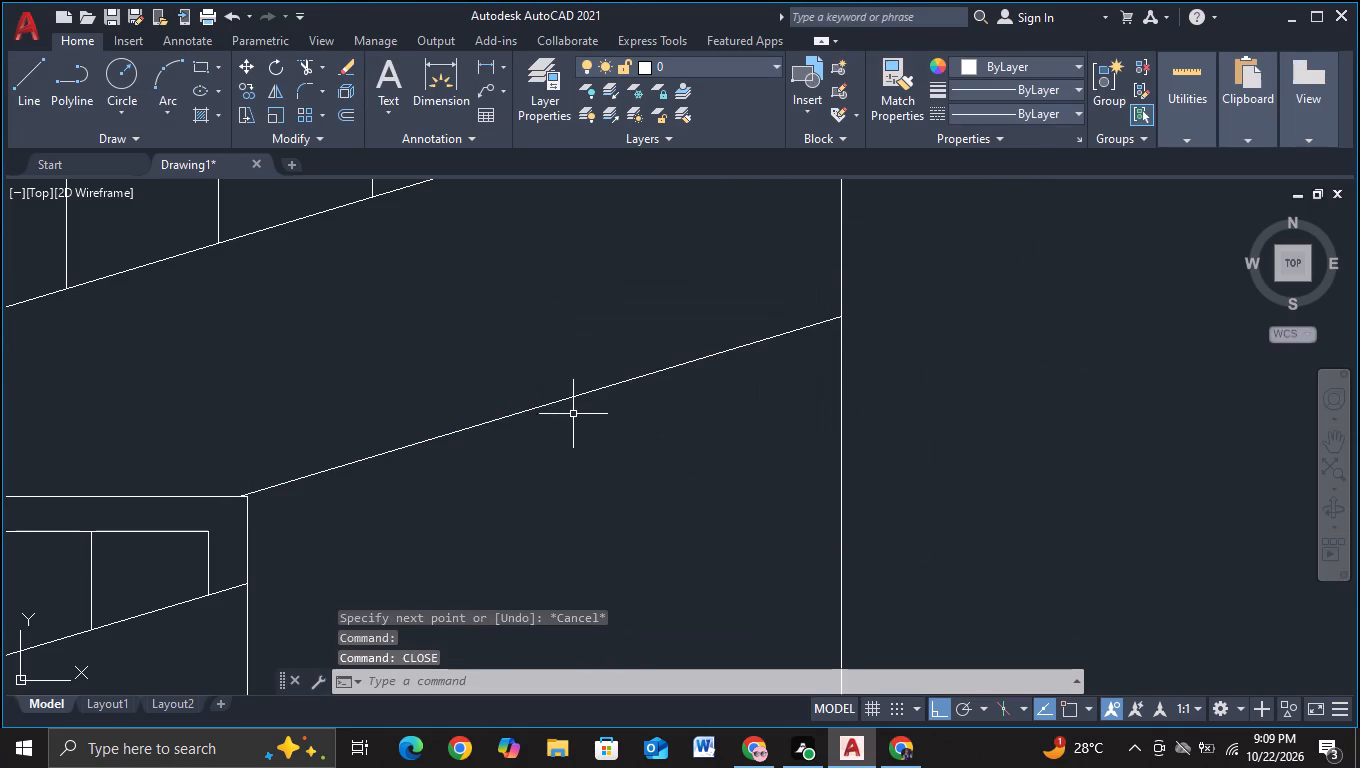
Copy the sloping line running from the projecting block's top corner to just below itself, and trim the copy's end past the block's vertical edge.
{"action": "left_click", "coordinate": [573, 397]}
{"action": "key", "text": "c"}
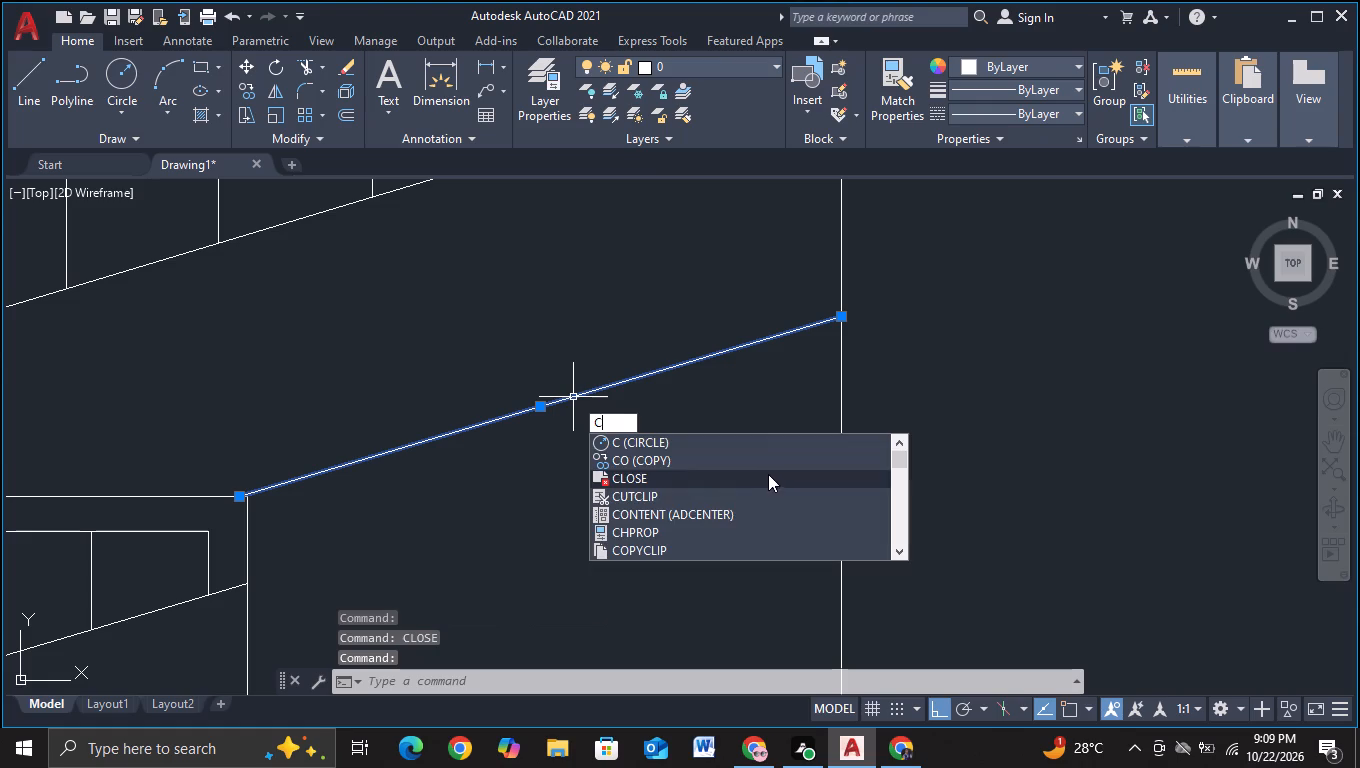
{"action": "left_click", "coordinate": [766, 459]}
{"action": "left_click", "coordinate": [615, 400]}
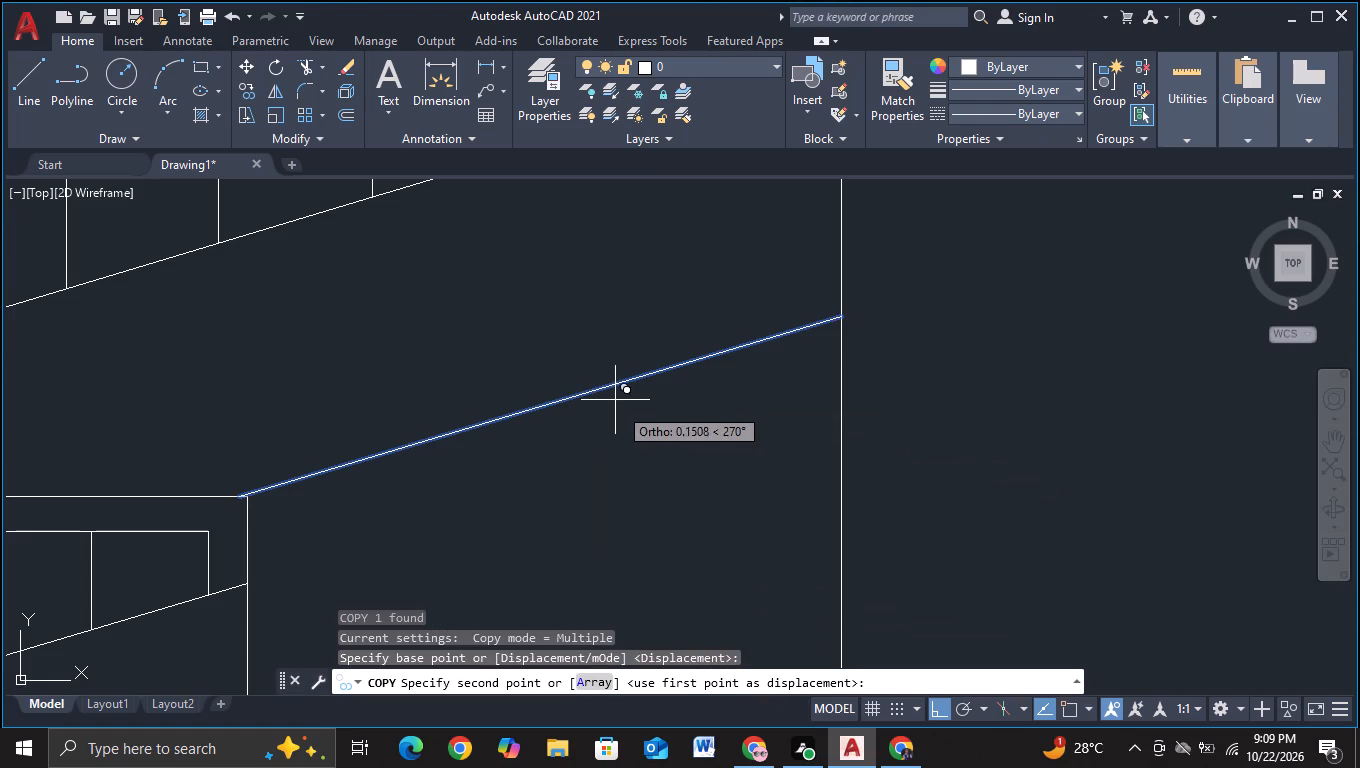
{"action": "left_click", "coordinate": [631, 426]}
{"action": "key", "text": "Escape"}
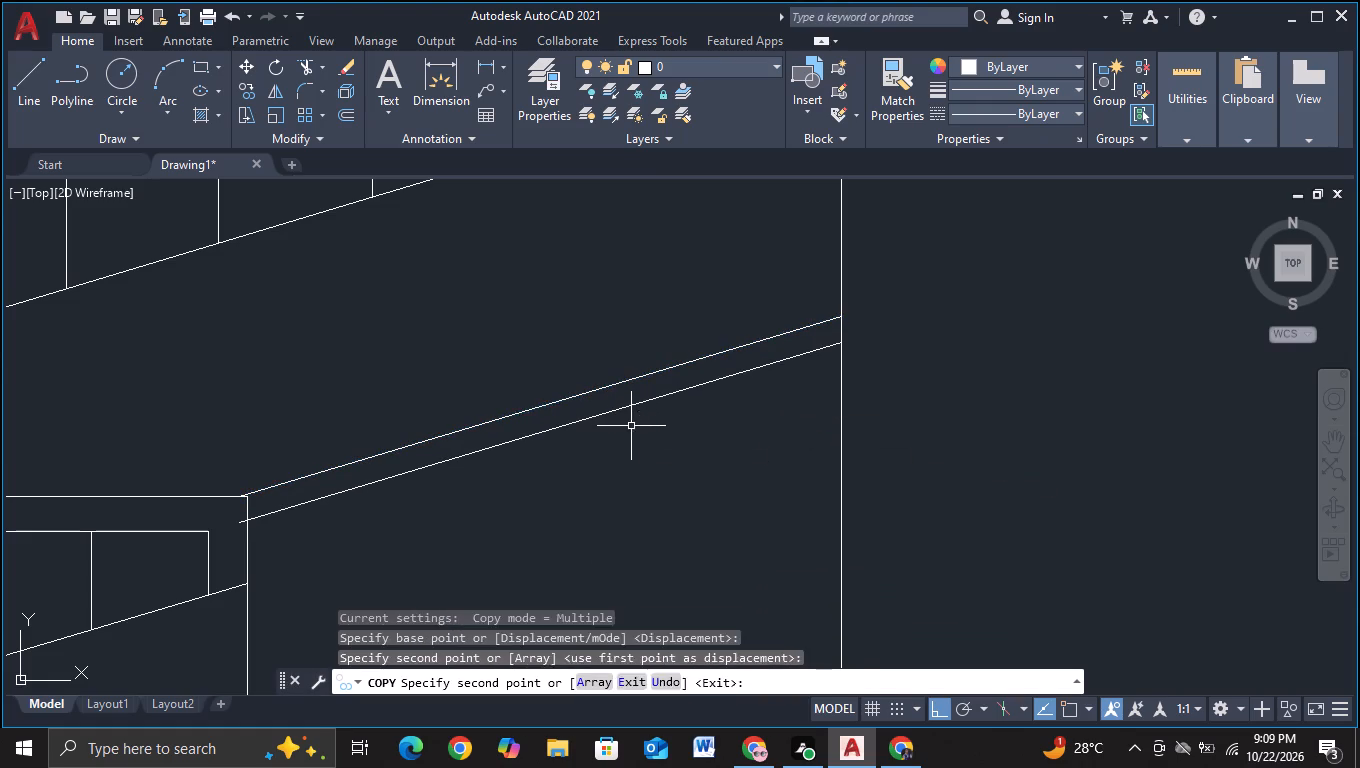
{"action": "left_click", "coordinate": [300, 65]}
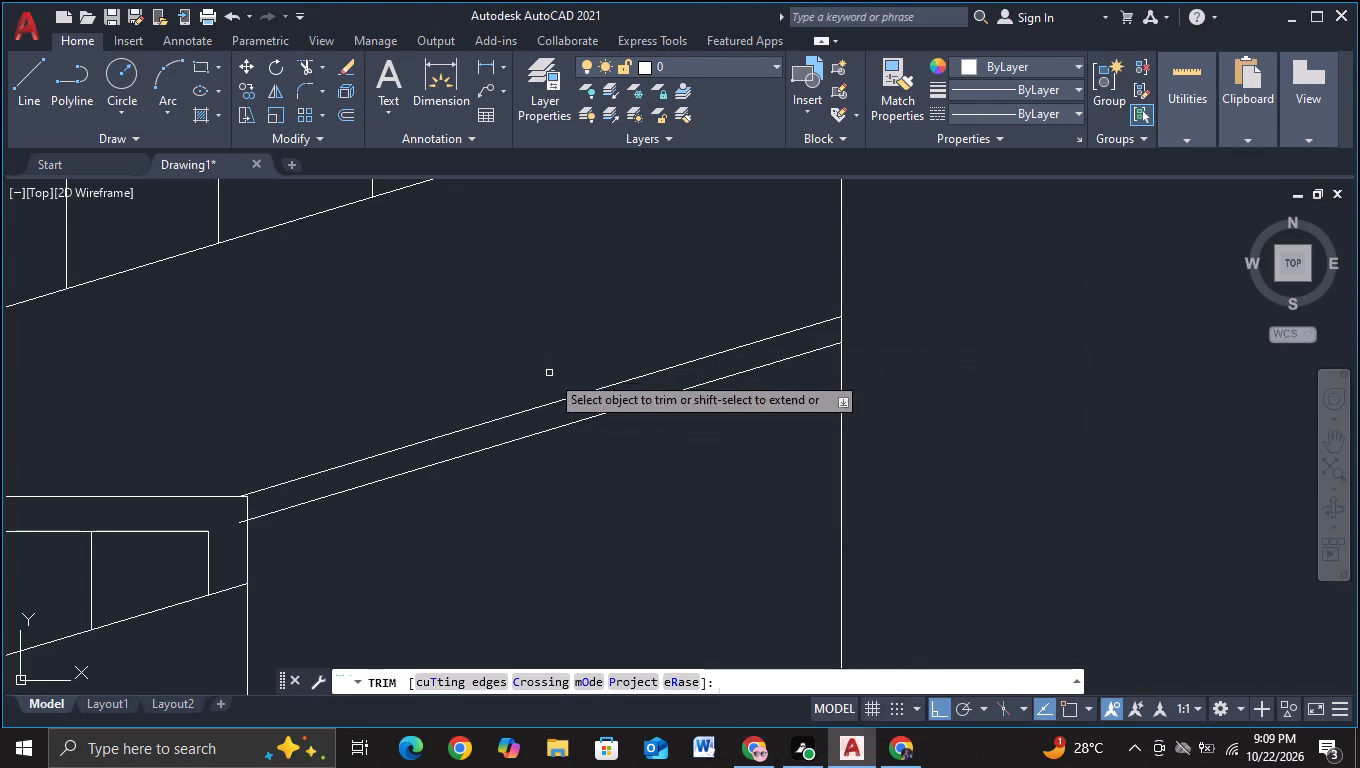
{"action": "left_click", "coordinate": [242, 523]}
{"action": "key", "text": "Escape"}
Examine the sloping side wall, the recessed wall, the louvres and the base, and the elevation as a whole.
{"action": "scroll", "coordinate": [678, 635], "scroll_direction": "down", "scroll_amount": 1}
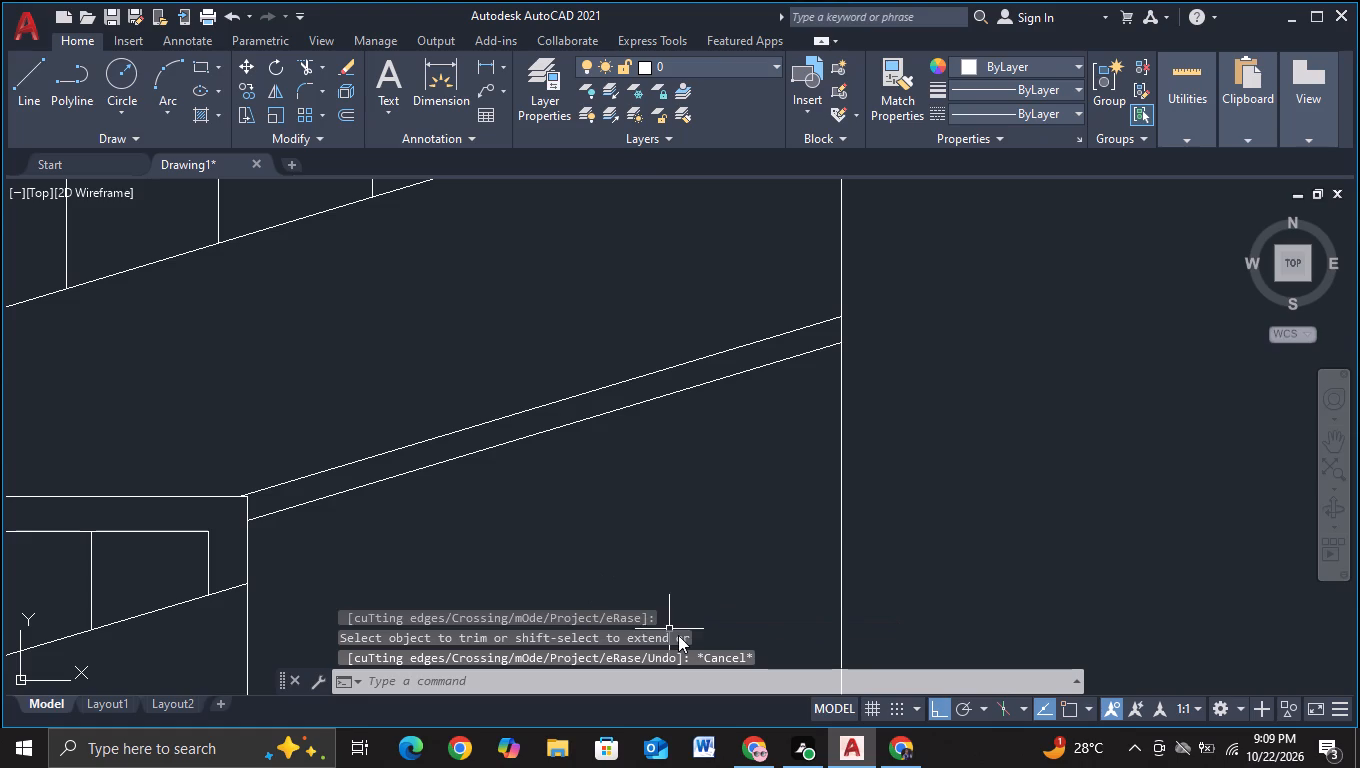
{"action": "scroll", "coordinate": [678, 635], "scroll_direction": "down", "scroll_amount": 1}
{"action": "middle_click_drag", "start_coordinate": [672, 520], "coordinate": [504, 434]}
{"action": "scroll", "coordinate": [504, 434], "scroll_direction": "down", "scroll_amount": 2}
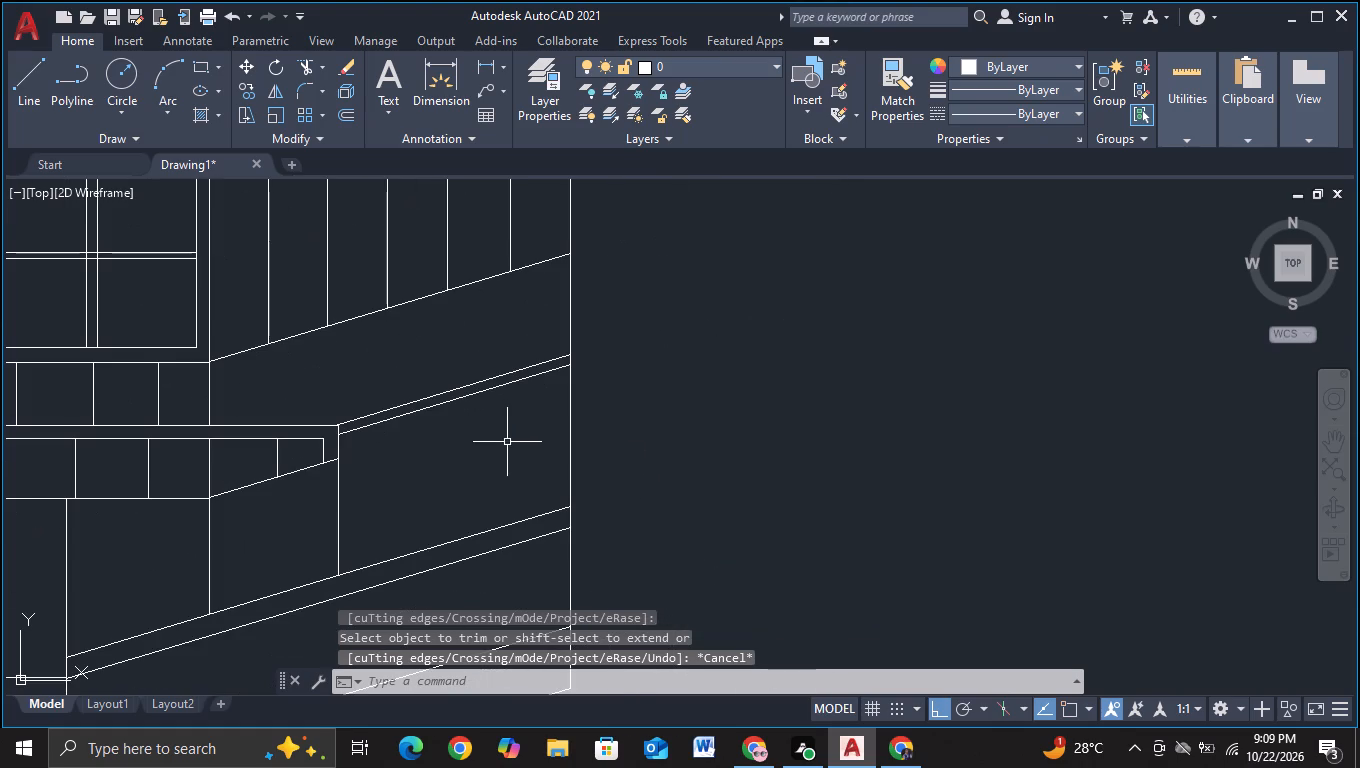
{"action": "middle_click_drag", "start_coordinate": [474, 446], "coordinate": [568, 403]}
{"action": "scroll", "coordinate": [568, 403], "scroll_direction": "down", "scroll_amount": 1}
{"action": "middle_click_drag", "start_coordinate": [572, 422], "coordinate": [667, 390]}
{"action": "middle_click_drag", "start_coordinate": [651, 405], "coordinate": [674, 379]}
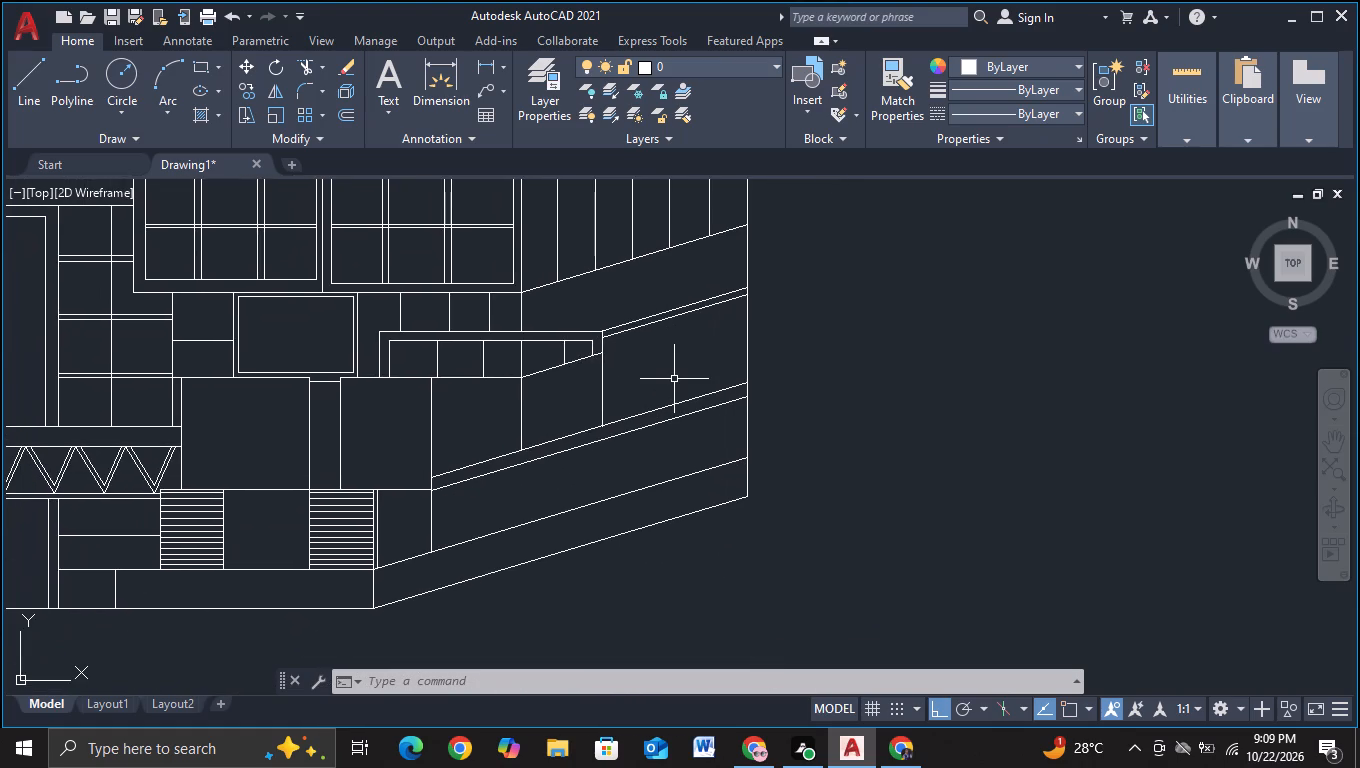
{"action": "scroll", "coordinate": [674, 379], "scroll_direction": "down", "scroll_amount": 1}
{"action": "scroll", "coordinate": [490, 417], "scroll_direction": "up", "scroll_amount": 2}
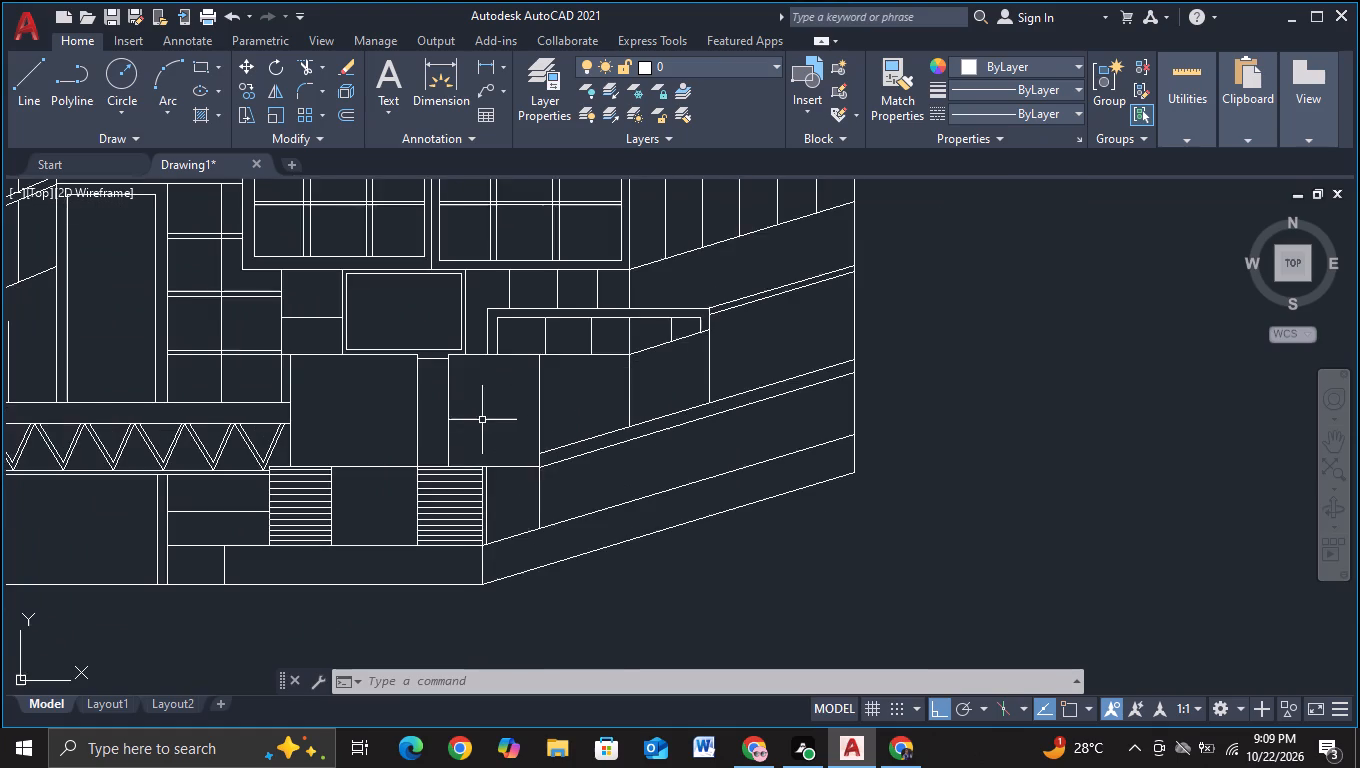
{"action": "scroll", "coordinate": [482, 420], "scroll_direction": "up", "scroll_amount": 1}
{"action": "scroll", "coordinate": [482, 420], "scroll_direction": "down", "scroll_amount": 2}
{"action": "scroll", "coordinate": [482, 420], "scroll_direction": "up", "scroll_amount": 2}
{"action": "scroll", "coordinate": [482, 420], "scroll_direction": "down", "scroll_amount": 3}
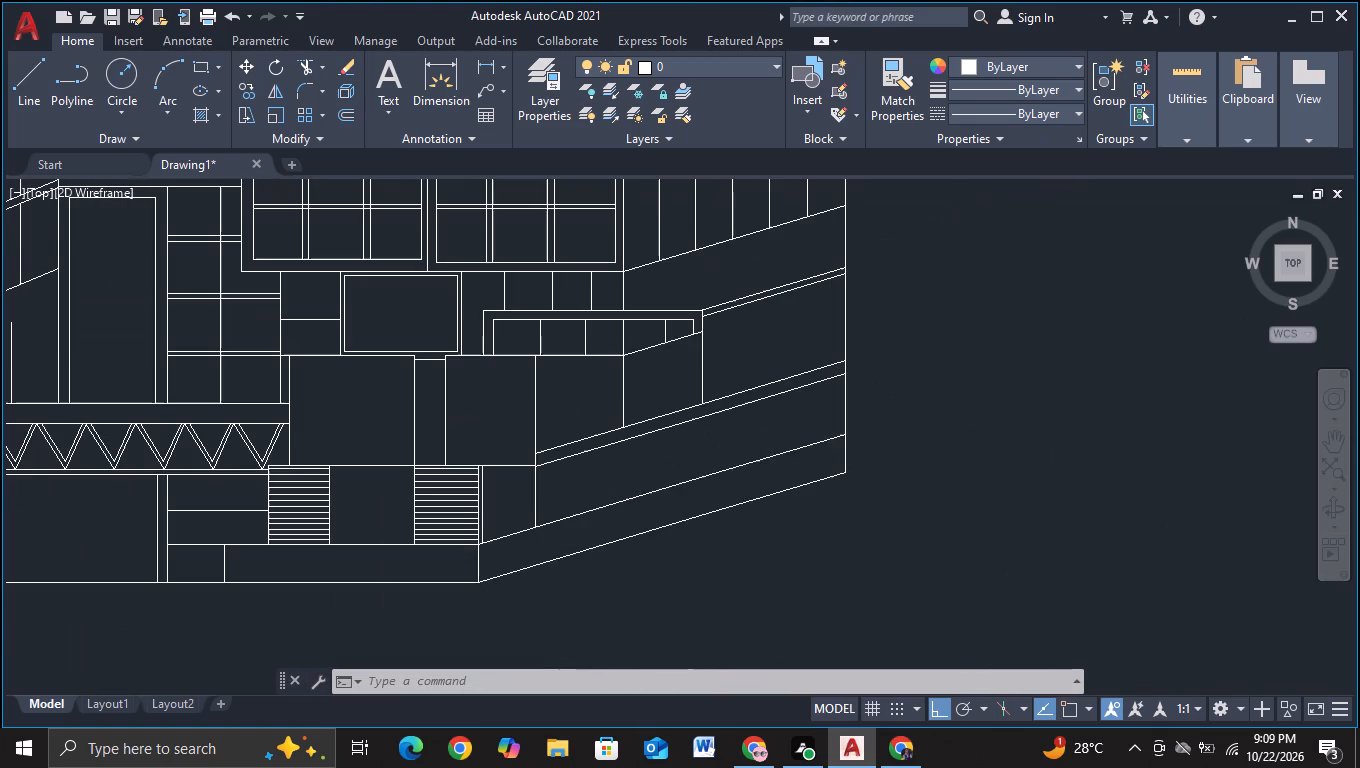
{"action": "middle_click_drag", "start_coordinate": [482, 420], "coordinate": [601, 337]}
{"action": "middle_click_drag", "start_coordinate": [429, 523], "coordinate": [519, 494]}
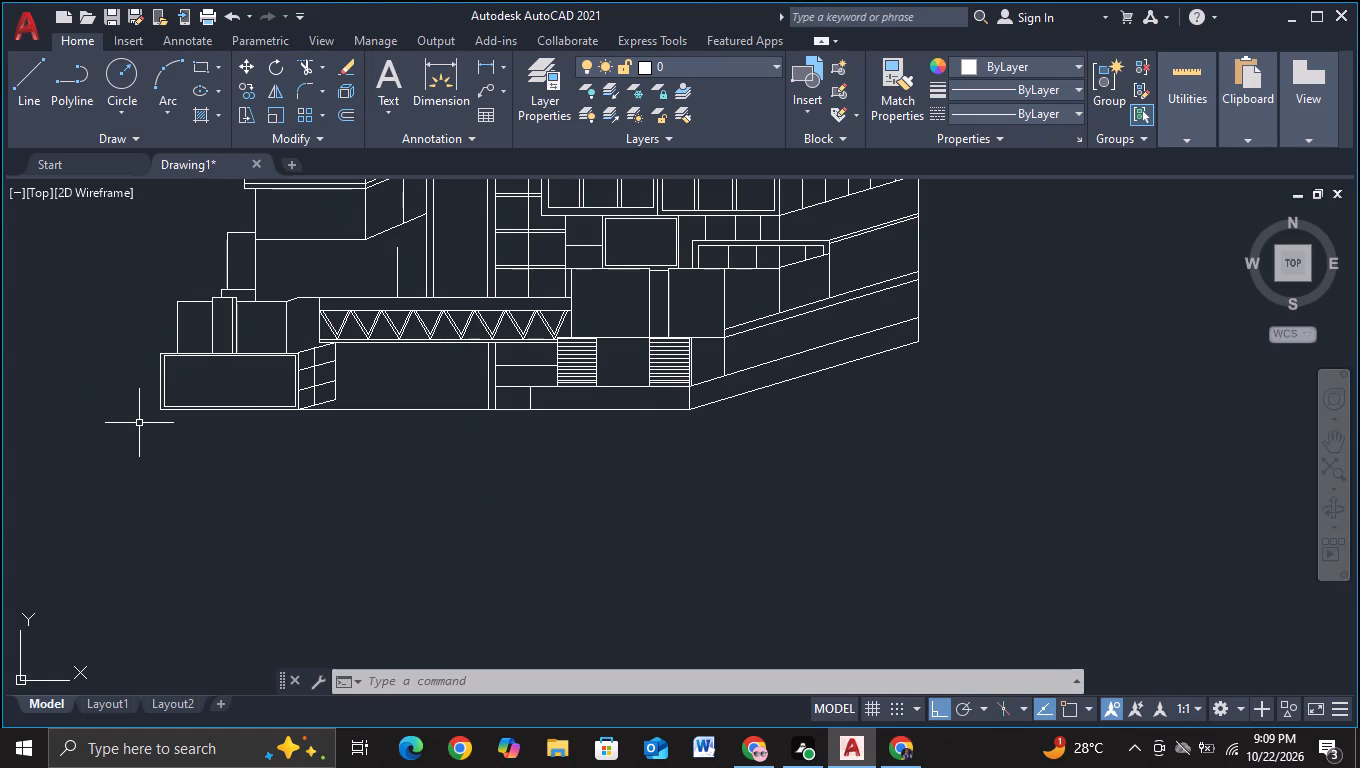
{"action": "scroll", "coordinate": [141, 380], "scroll_direction": "down", "scroll_amount": 1}
{"action": "middle_click_drag", "start_coordinate": [251, 431], "coordinate": [146, 501]}
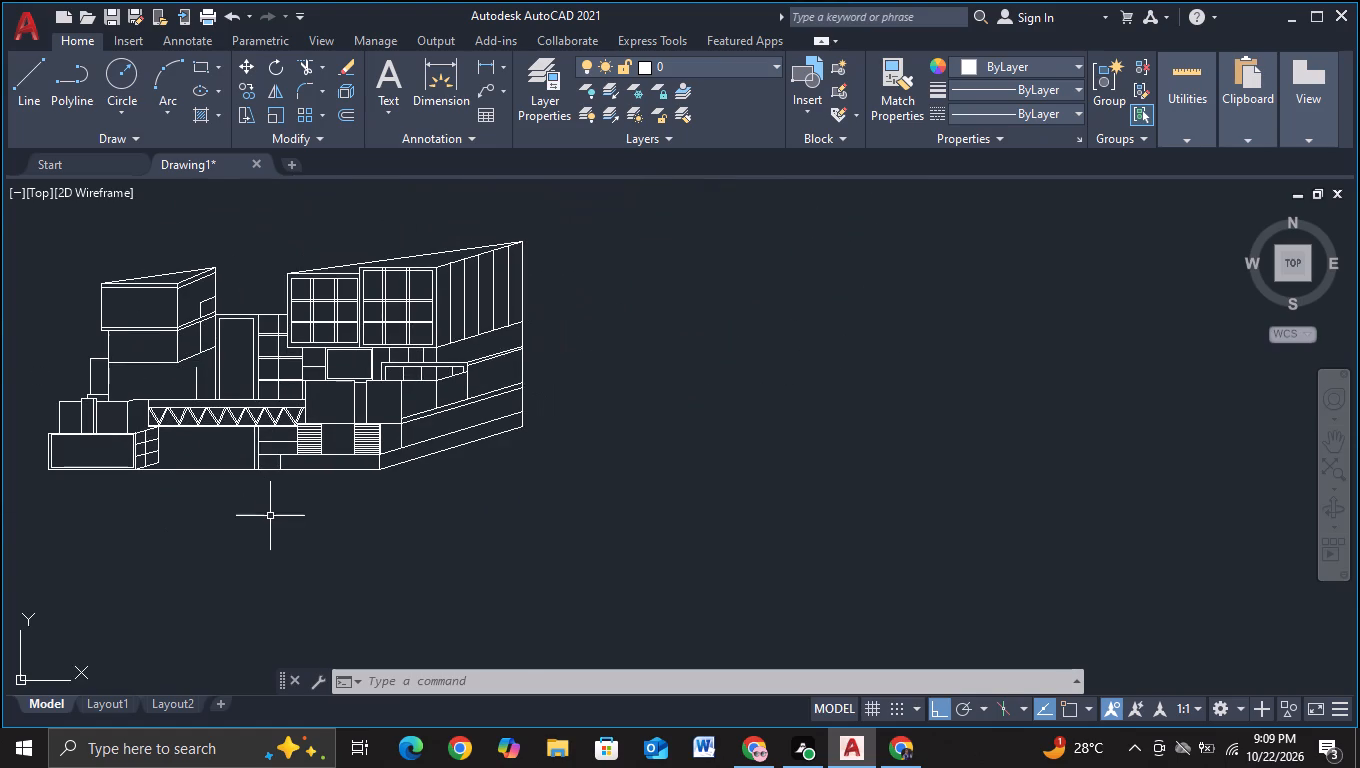
{"action": "middle_click_drag", "start_coordinate": [272, 518], "coordinate": [269, 493]}
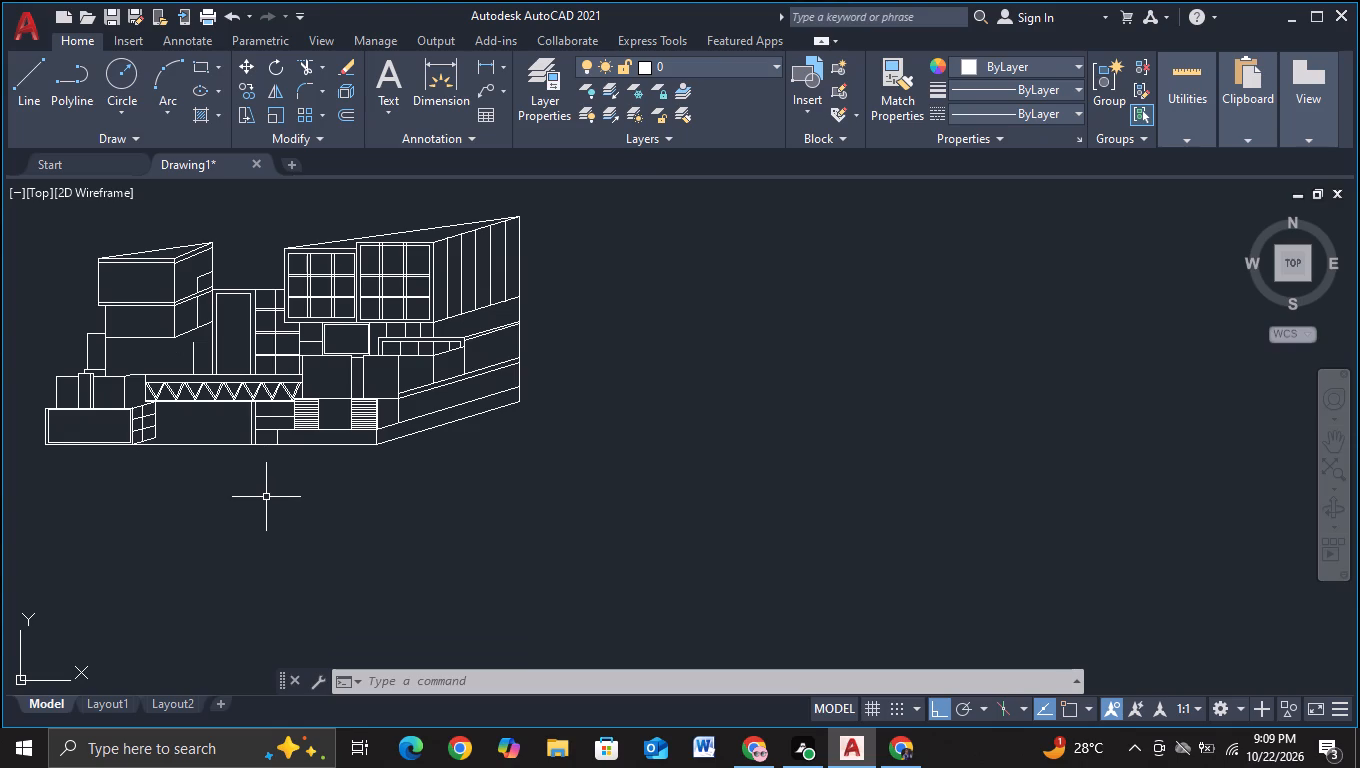
{"action": "middle_click_drag", "start_coordinate": [265, 498], "coordinate": [350, 440]}
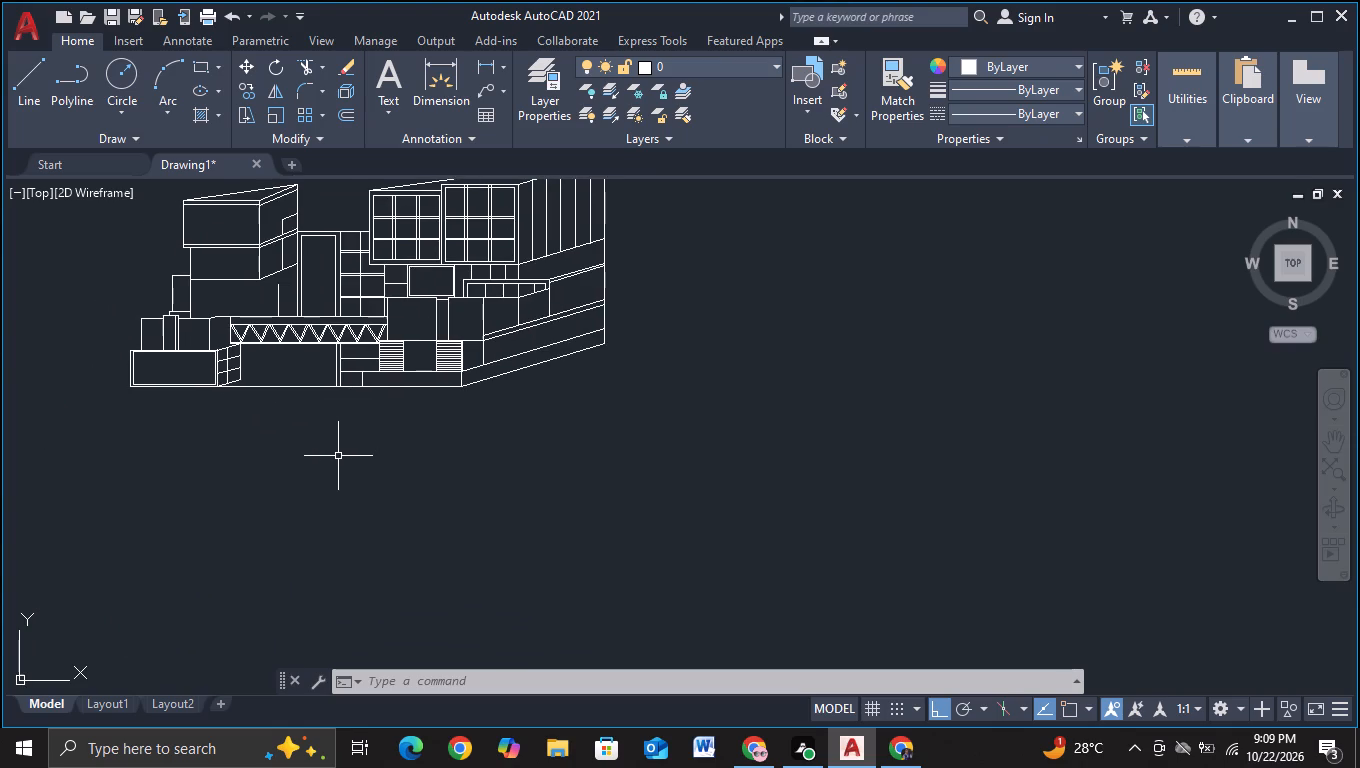
{"action": "middle_click_drag", "start_coordinate": [367, 426], "coordinate": [375, 472]}
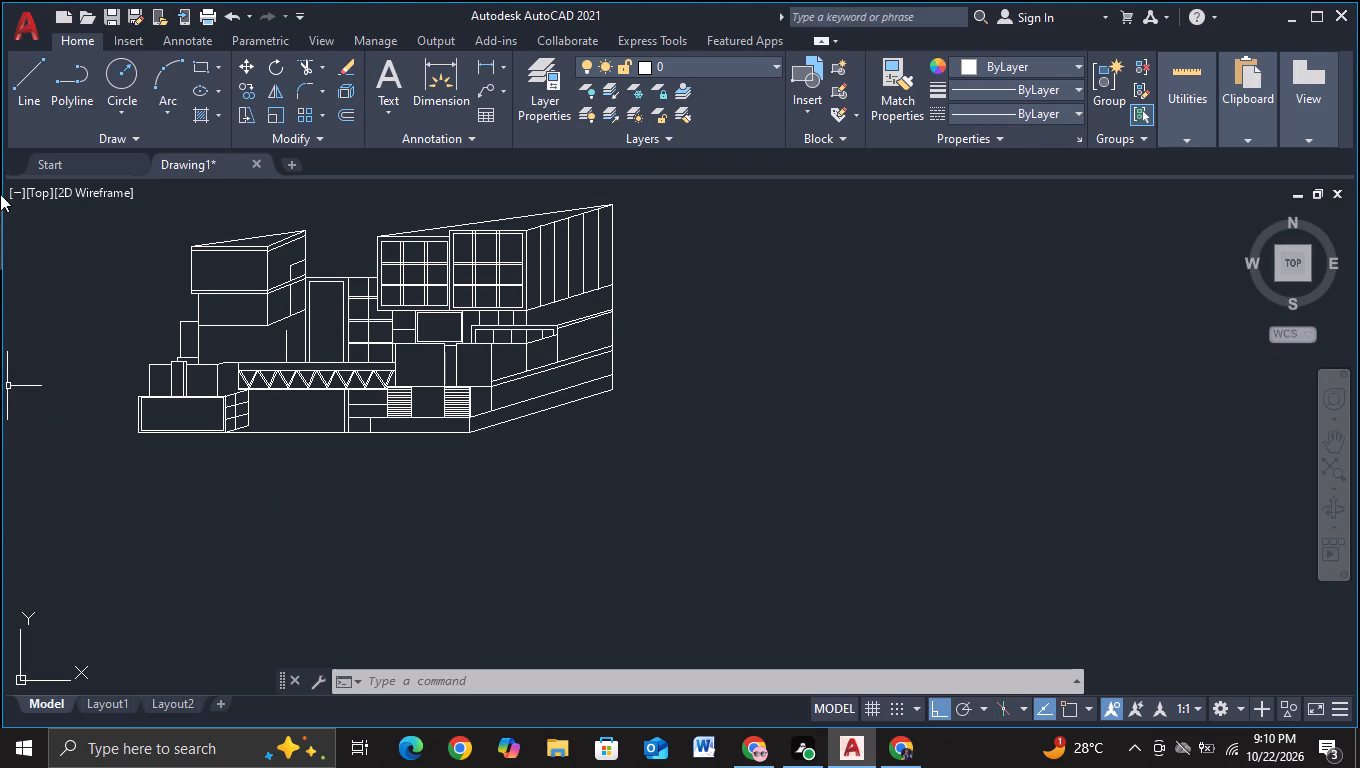
Draw a long horizontal ground line from the base's lower front corner outward past the sloping side wall, with object snap on.
{"action": "left_click", "coordinate": [14, 89]}
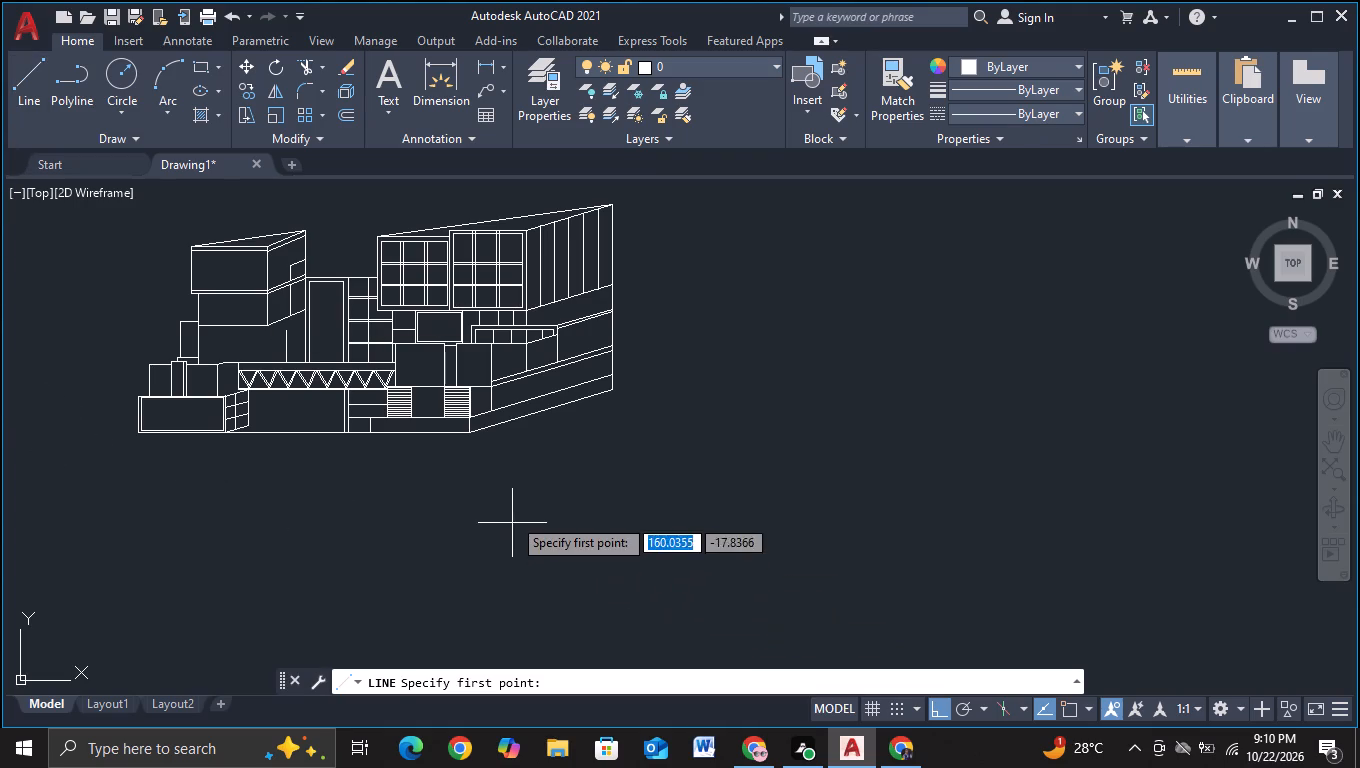
{"action": "key", "text": "F3"}
{"action": "left_click", "coordinate": [467, 435]}
{"action": "middle_click_drag", "start_coordinate": [1006, 484], "coordinate": [485, 523]}
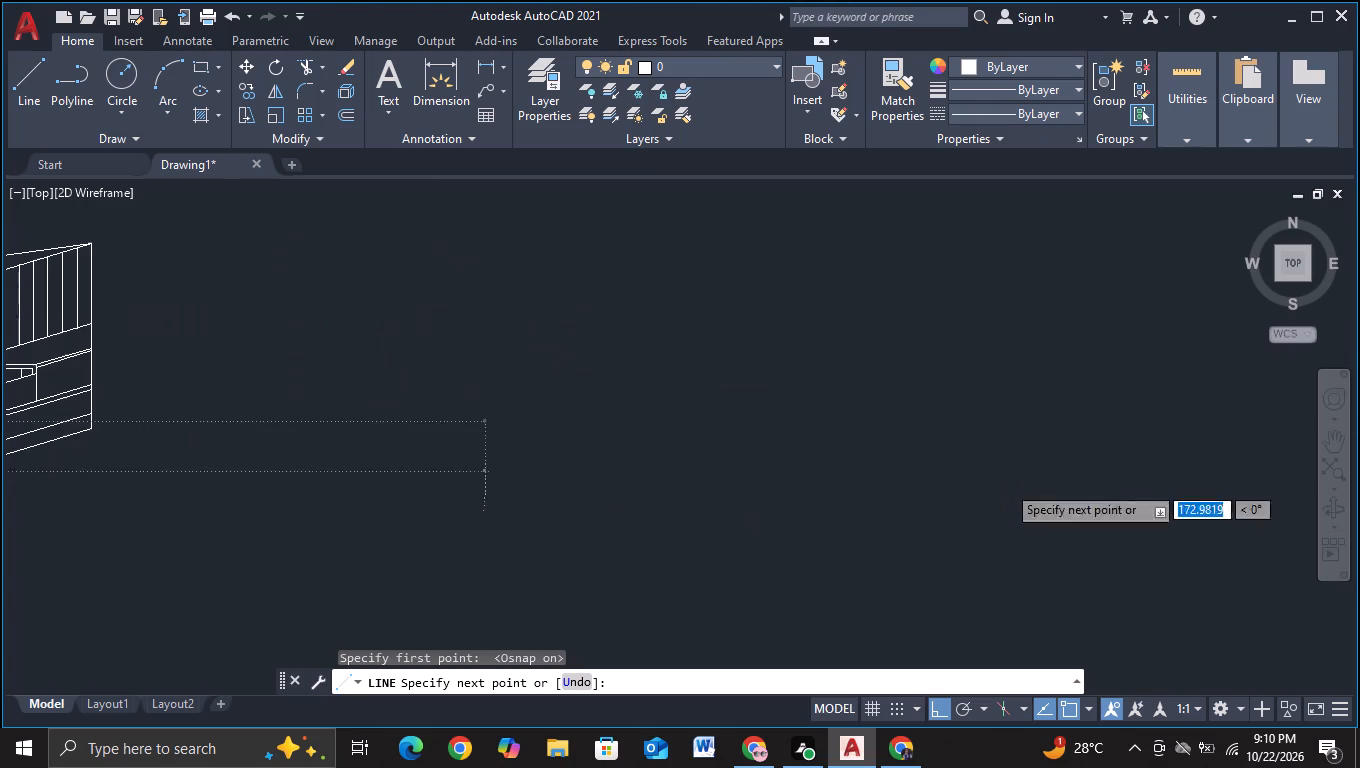
{"action": "left_click", "coordinate": [562, 493]}
{"action": "key", "text": "Escape"}
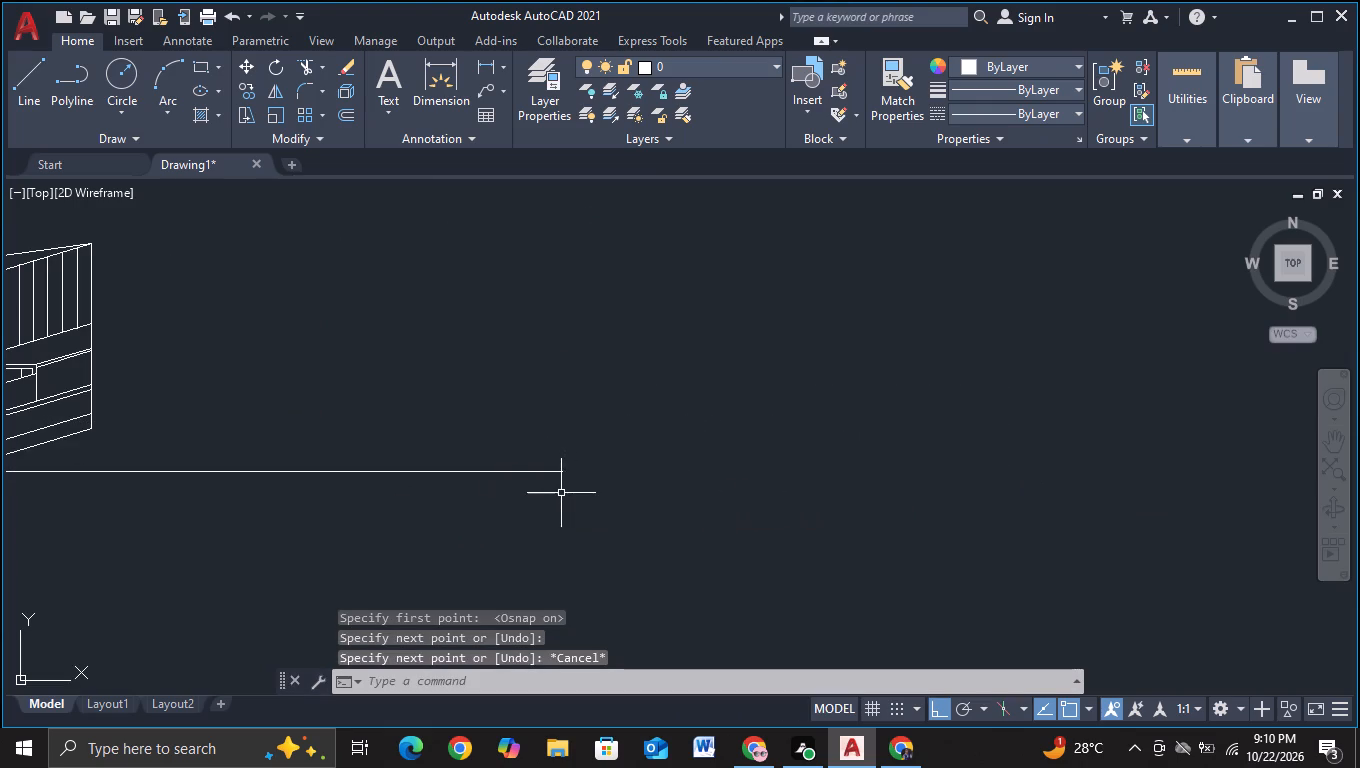
Select the whole zigzag truss between the two building blocks, including its top and bottom lines and end verticals.
{"action": "middle_click_drag", "start_coordinate": [379, 533], "coordinate": [818, 445]}
{"action": "middle_click_drag", "start_coordinate": [266, 474], "coordinate": [532, 518]}
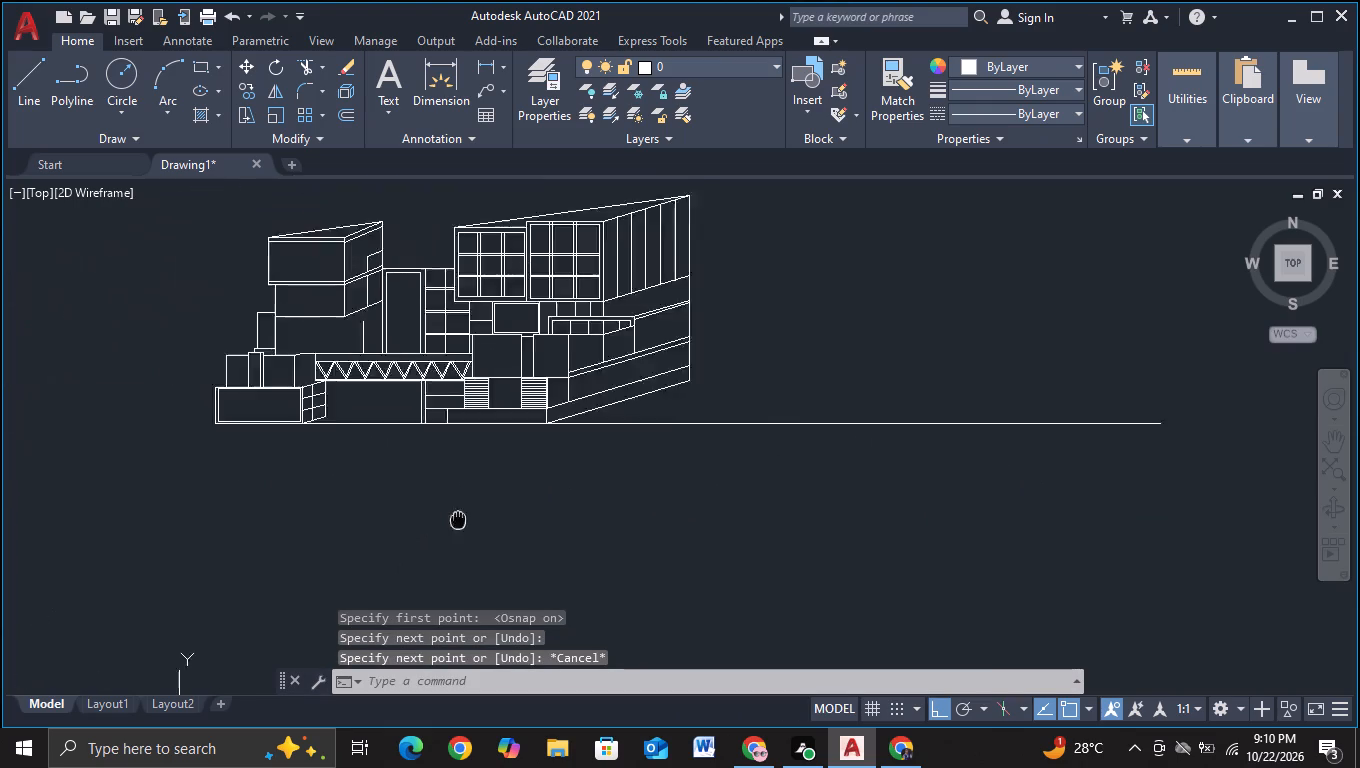
{"action": "middle_click_drag", "start_coordinate": [532, 518], "coordinate": [652, 517]}
{"action": "scroll", "coordinate": [507, 442], "scroll_direction": "up", "scroll_amount": 2}
{"action": "middle_click_drag", "start_coordinate": [545, 441], "coordinate": [565, 624]}
{"action": "left_click", "coordinate": [590, 390]}
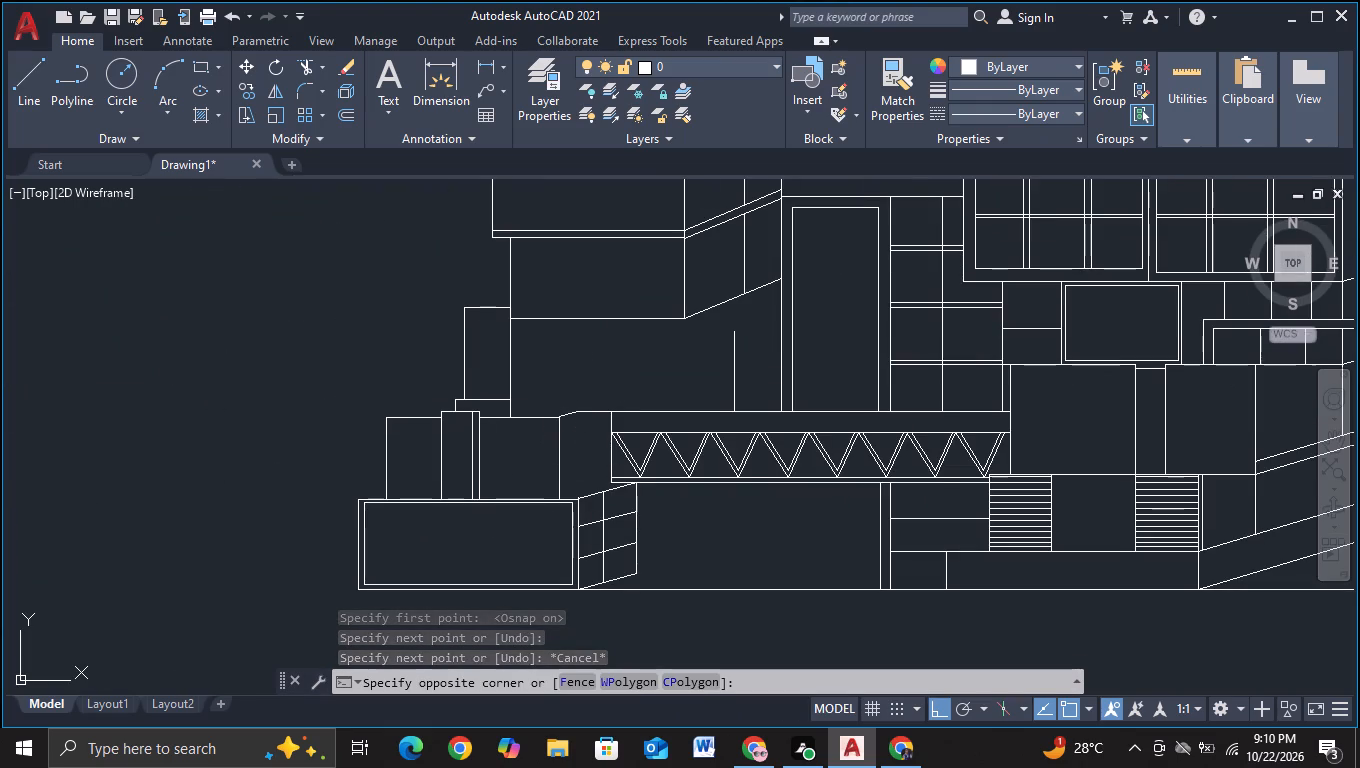
{"action": "middle_click_drag", "start_coordinate": [842, 507], "coordinate": [533, 641]}
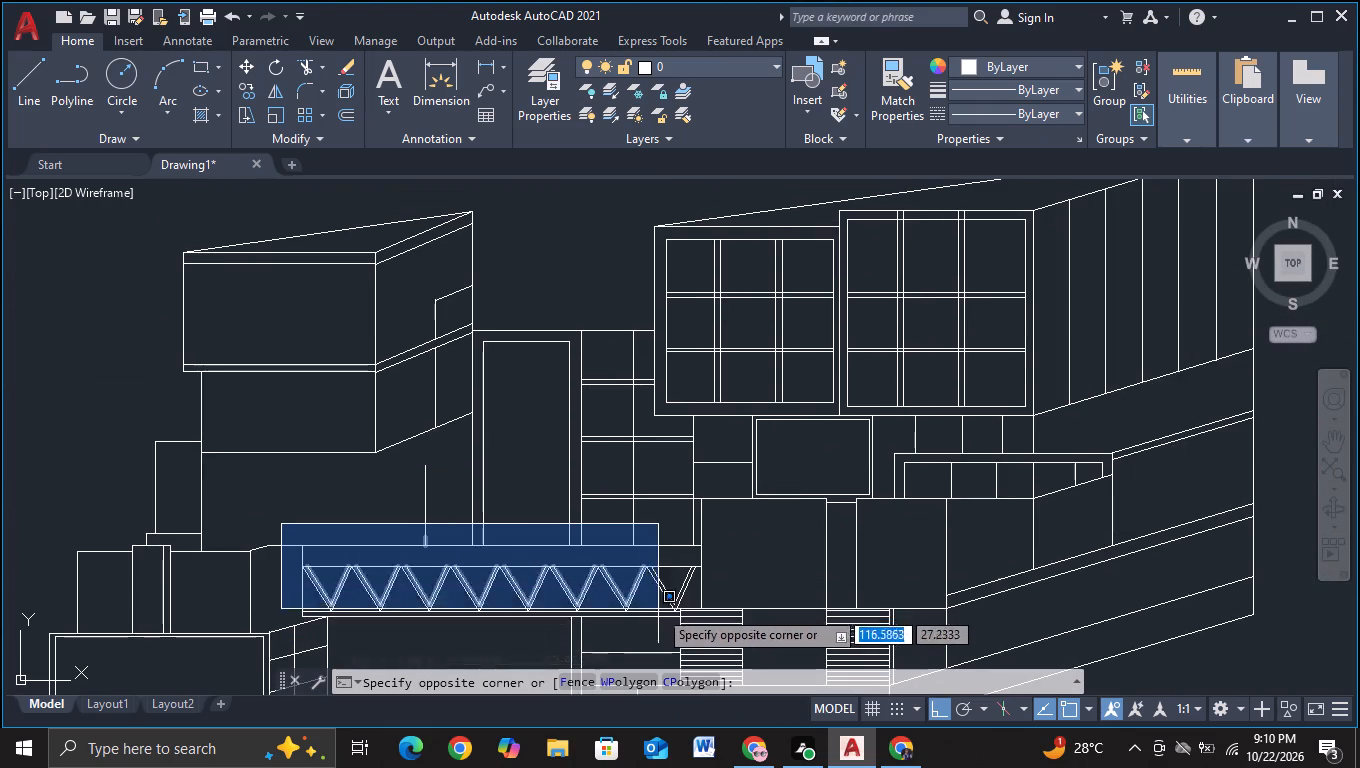
{"action": "middle_click_drag", "start_coordinate": [675, 621], "coordinate": [668, 550]}
{"action": "scroll", "coordinate": [692, 544], "scroll_direction": "up", "scroll_amount": 1}
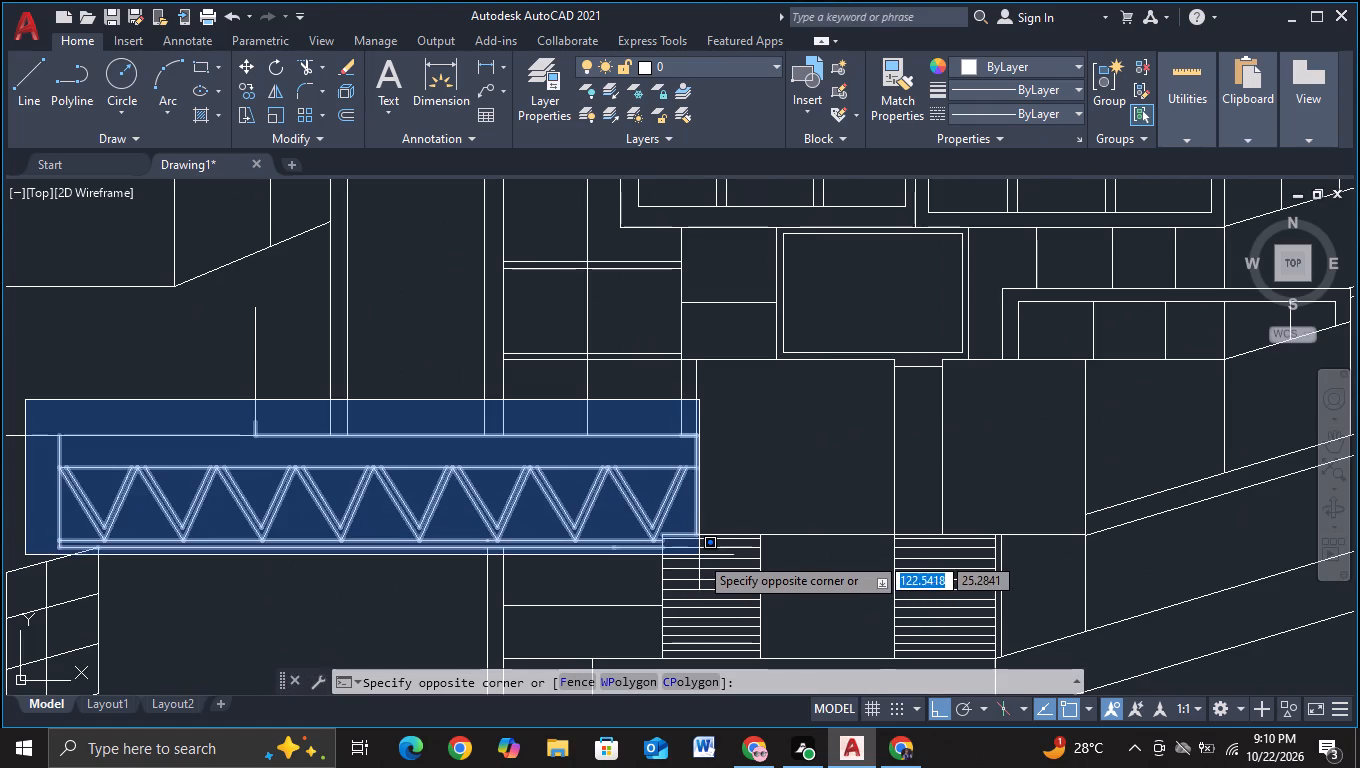
{"action": "left_click", "coordinate": [702, 557]}
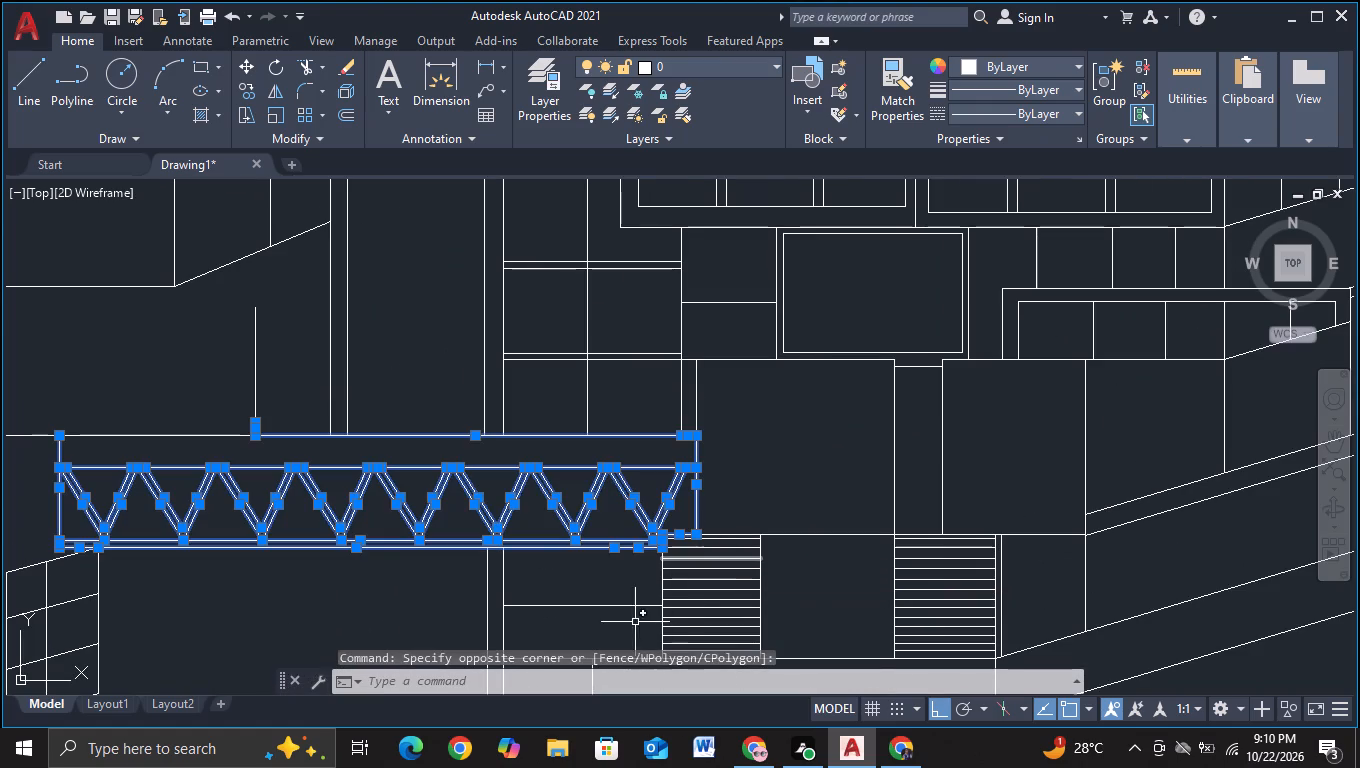
{"action": "middle_click_drag", "start_coordinate": [413, 599], "coordinate": [483, 515]}
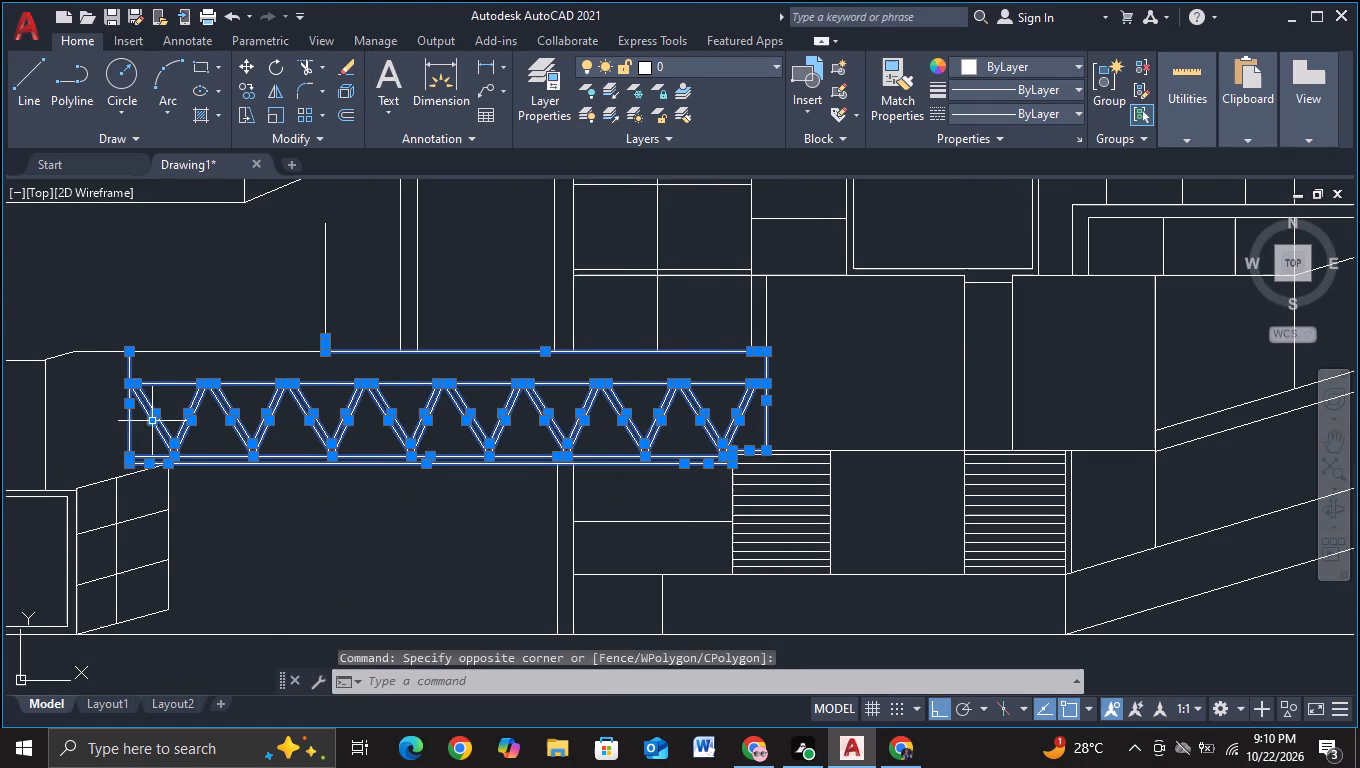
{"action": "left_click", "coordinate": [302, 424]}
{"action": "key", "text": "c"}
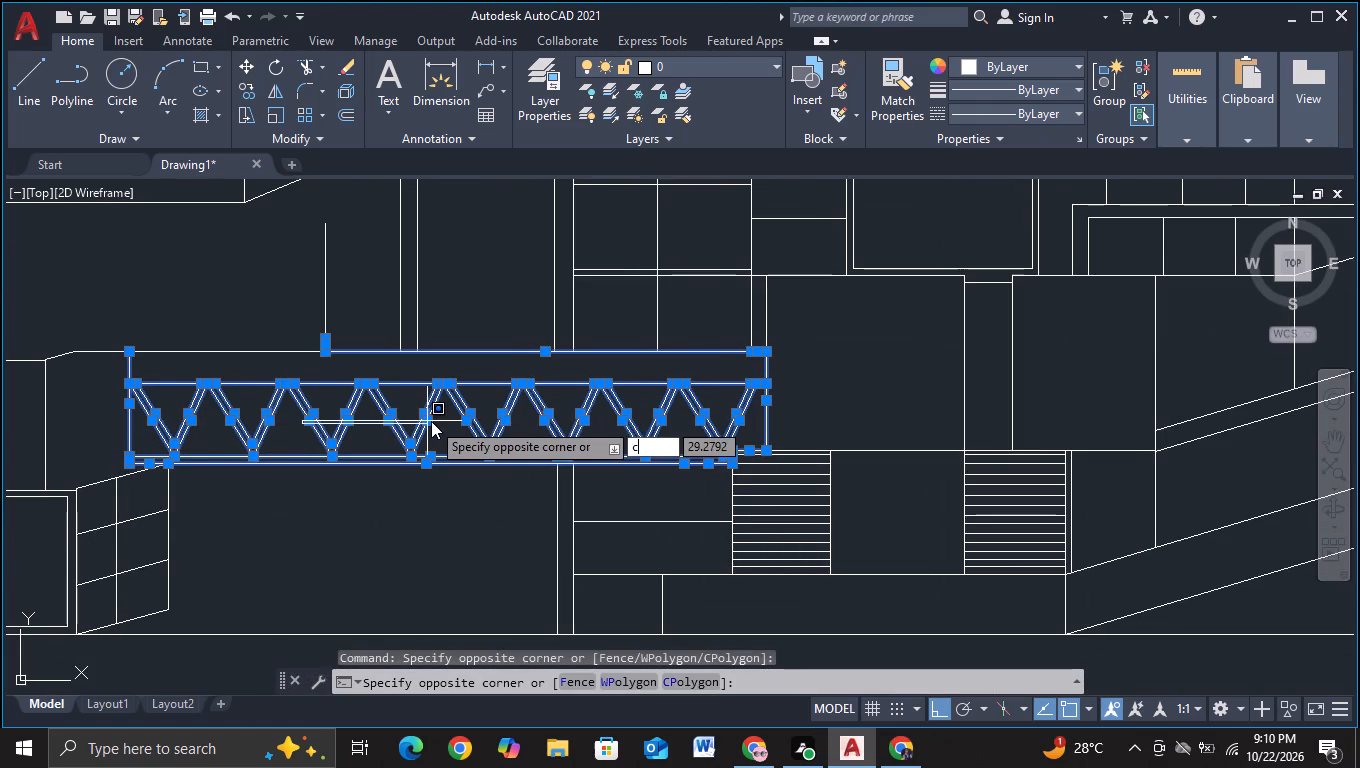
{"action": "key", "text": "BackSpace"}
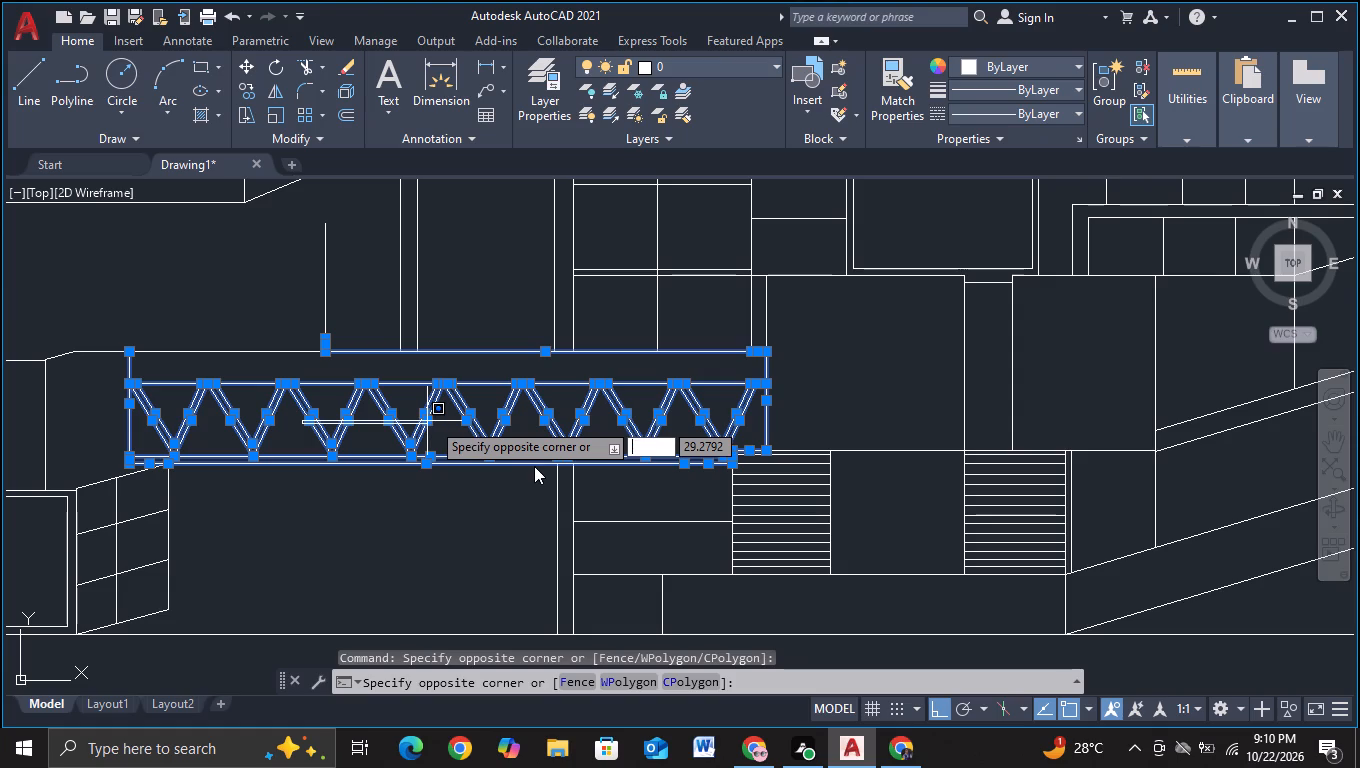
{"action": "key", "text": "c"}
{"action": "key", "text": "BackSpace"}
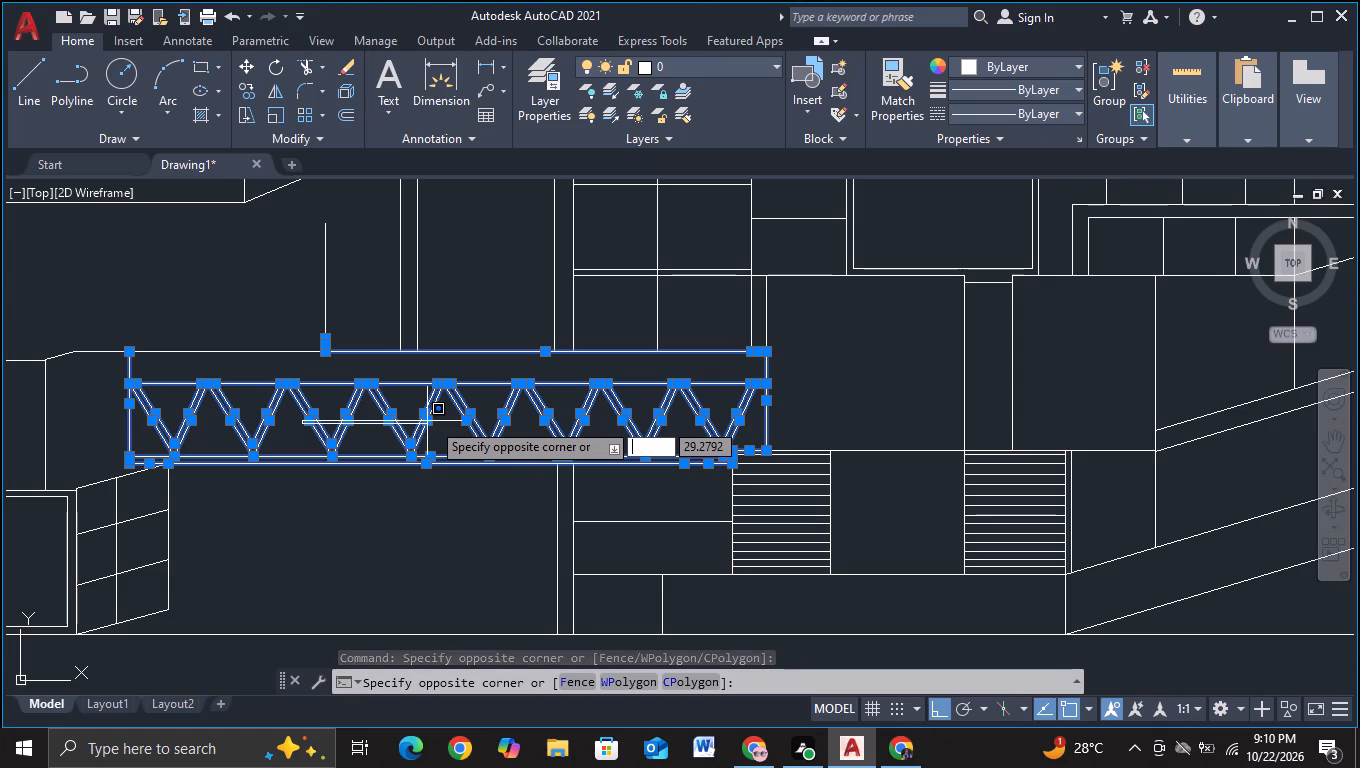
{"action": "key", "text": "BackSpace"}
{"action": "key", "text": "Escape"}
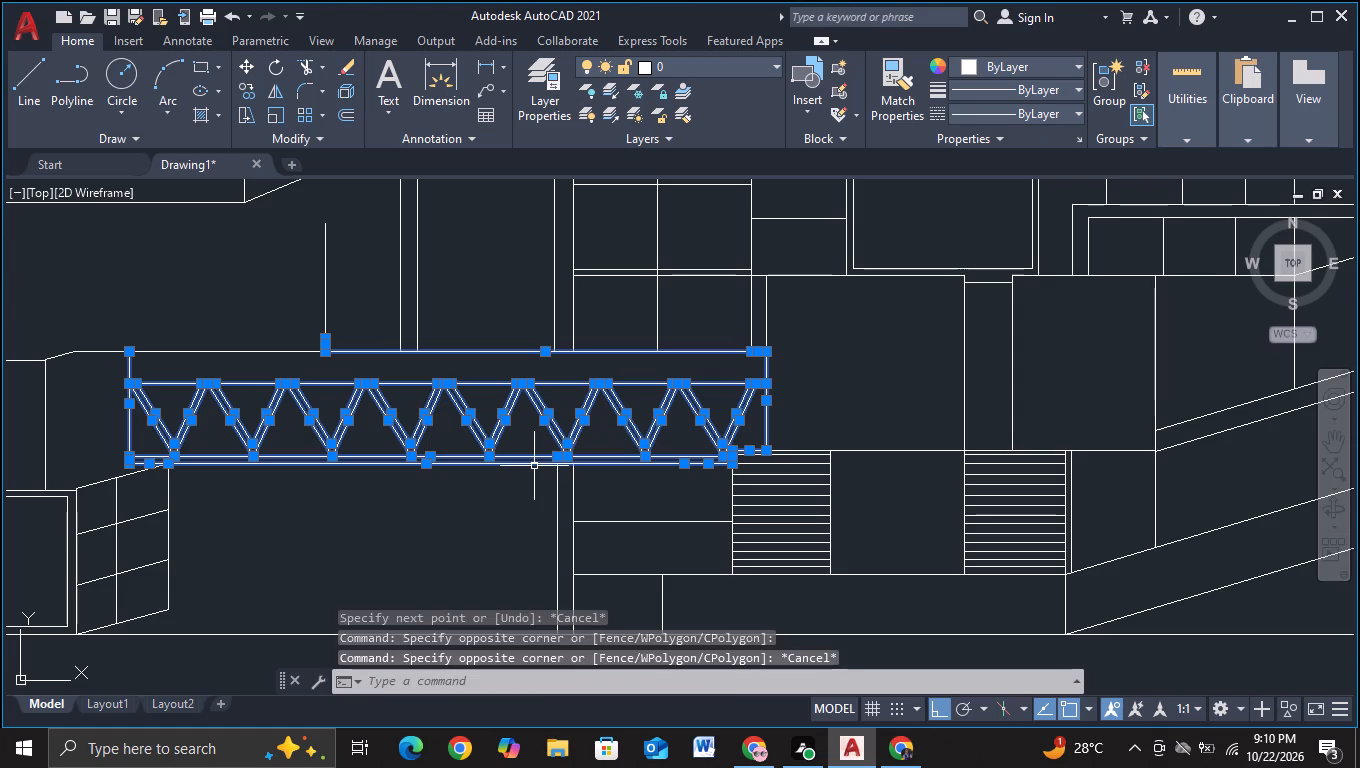
Copy the selected truss about 106 units away at 16 degrees, across the upper block's sloping side wall, with ortho off.
{"action": "key", "text": "c"}
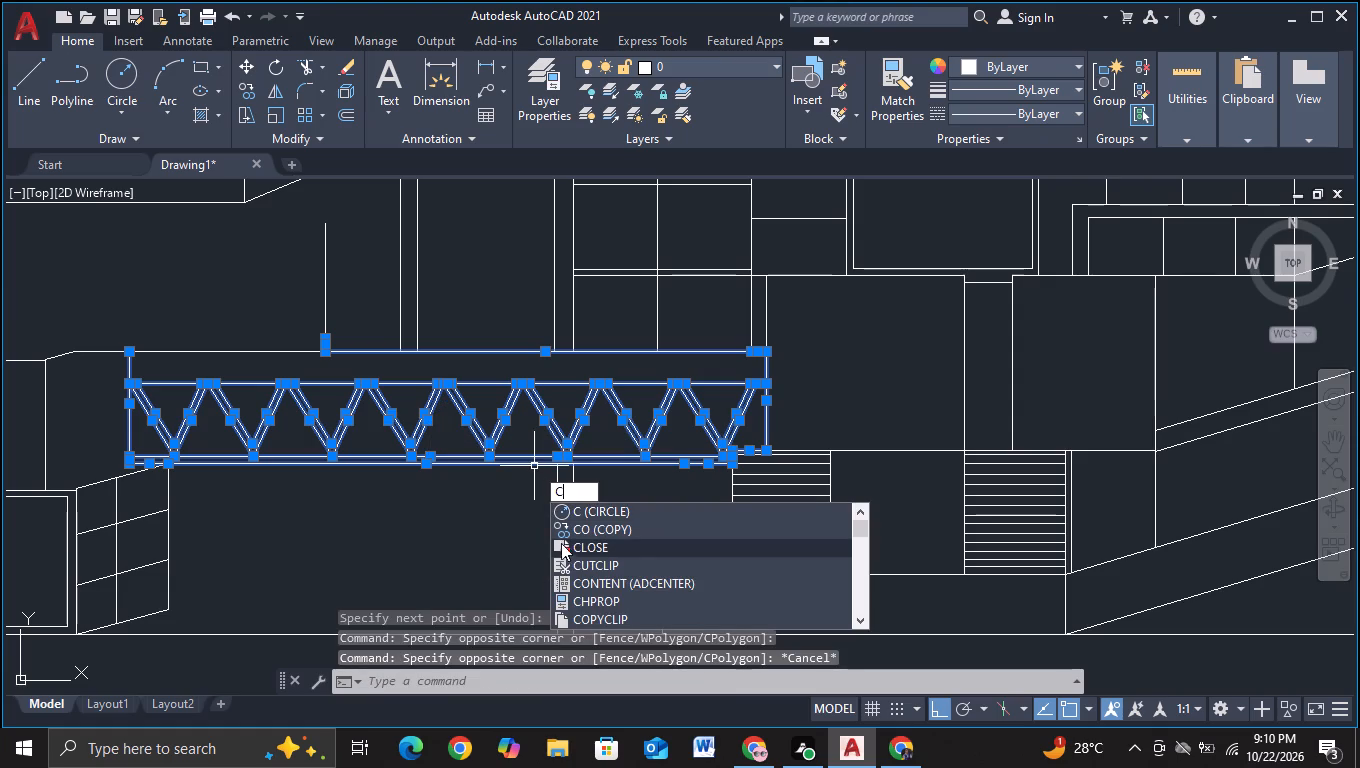
{"action": "left_click", "coordinate": [564, 538]}
{"action": "left_click_drag", "start_coordinate": [474, 435], "coordinate": [506, 432]}
{"action": "scroll", "coordinate": [720, 413], "scroll_direction": "down", "scroll_amount": 4}
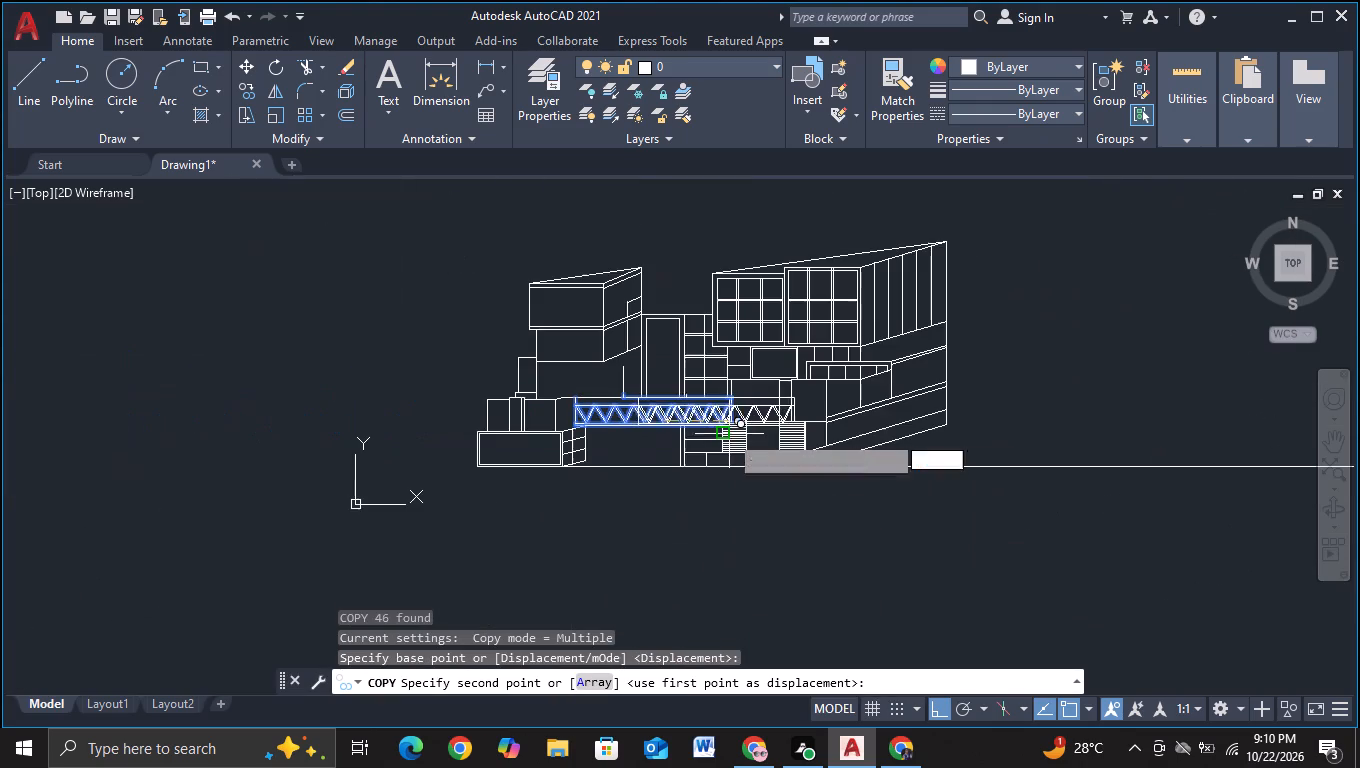
{"action": "middle_click_drag", "start_coordinate": [729, 434], "coordinate": [799, 366]}
{"action": "middle_click_drag", "start_coordinate": [1007, 334], "coordinate": [408, 467]}
{"action": "key", "text": "F8"}
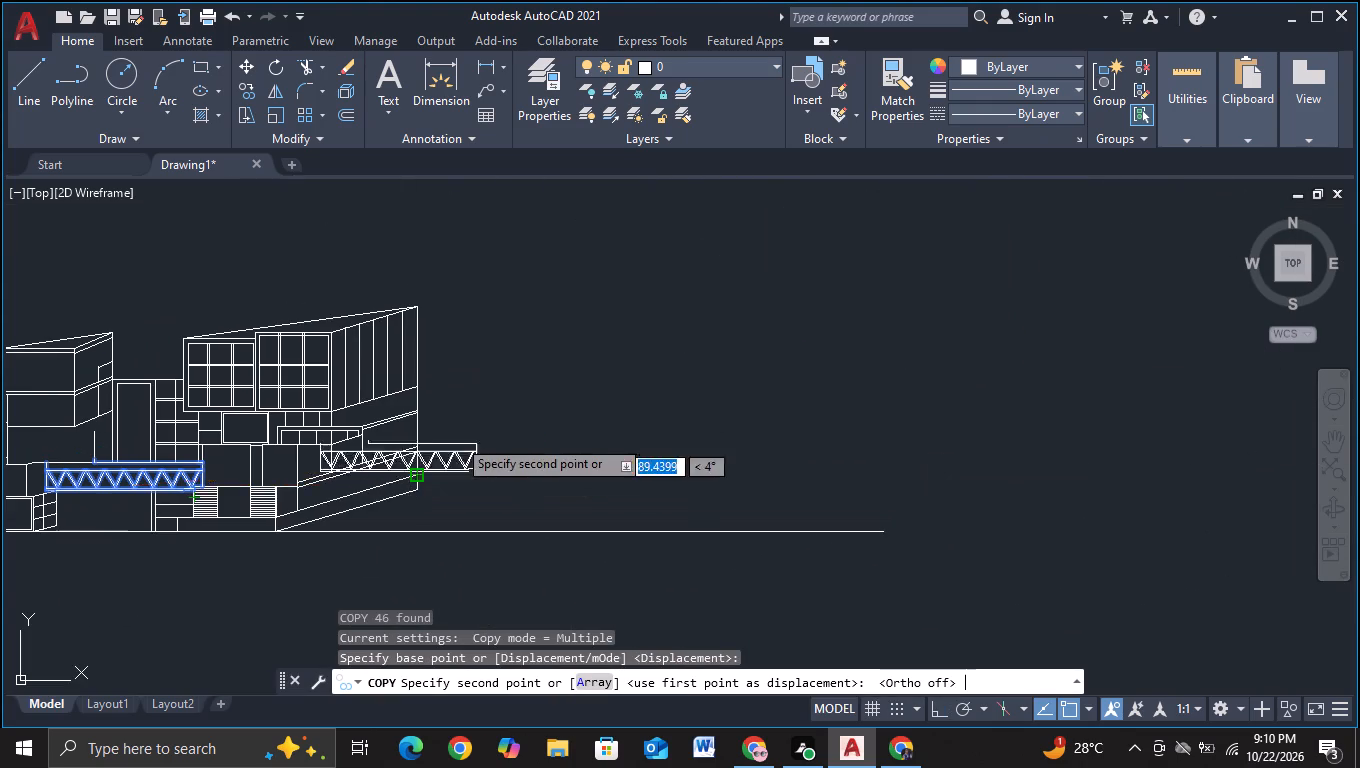
{"action": "scroll", "coordinate": [466, 430], "scroll_direction": "up", "scroll_amount": 2}
{"action": "scroll", "coordinate": [476, 395], "scroll_direction": "down", "scroll_amount": 1}
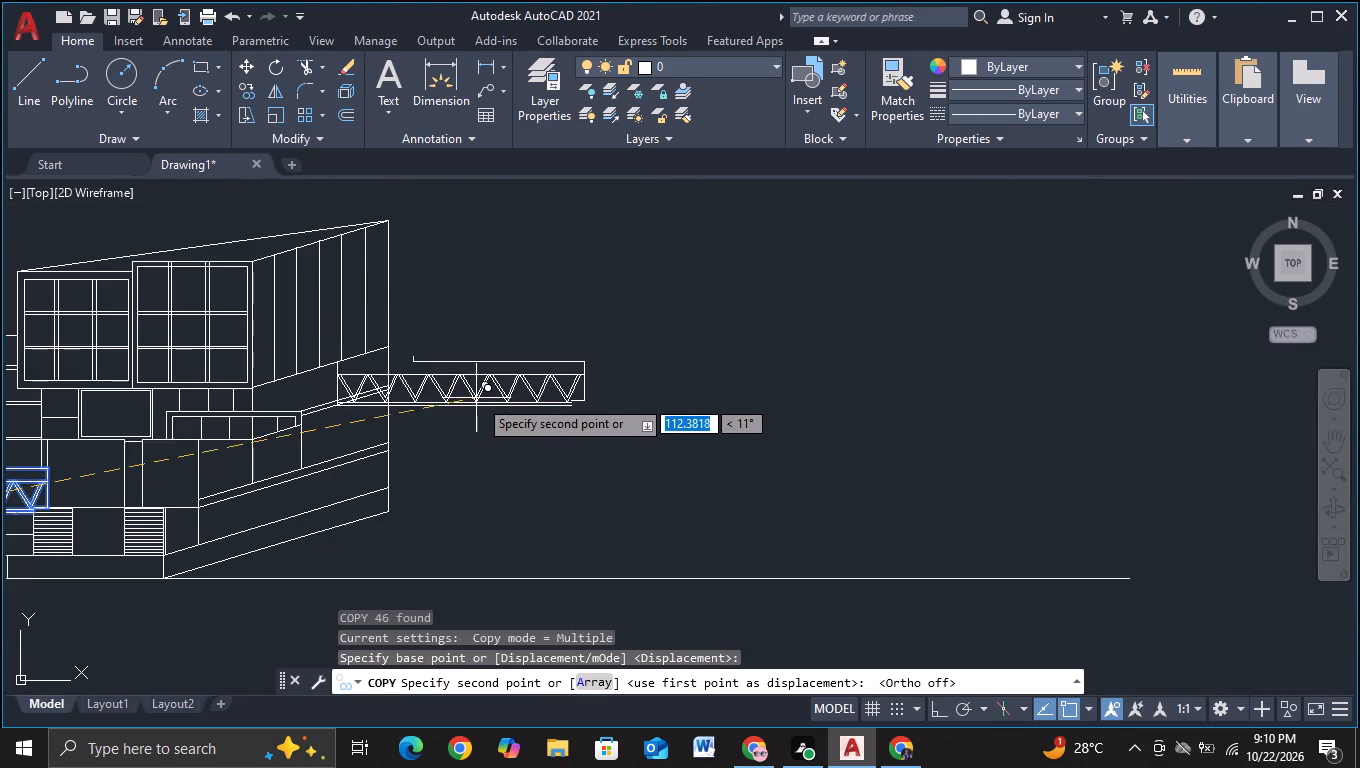
{"action": "middle_click_drag", "start_coordinate": [478, 403], "coordinate": [540, 364]}
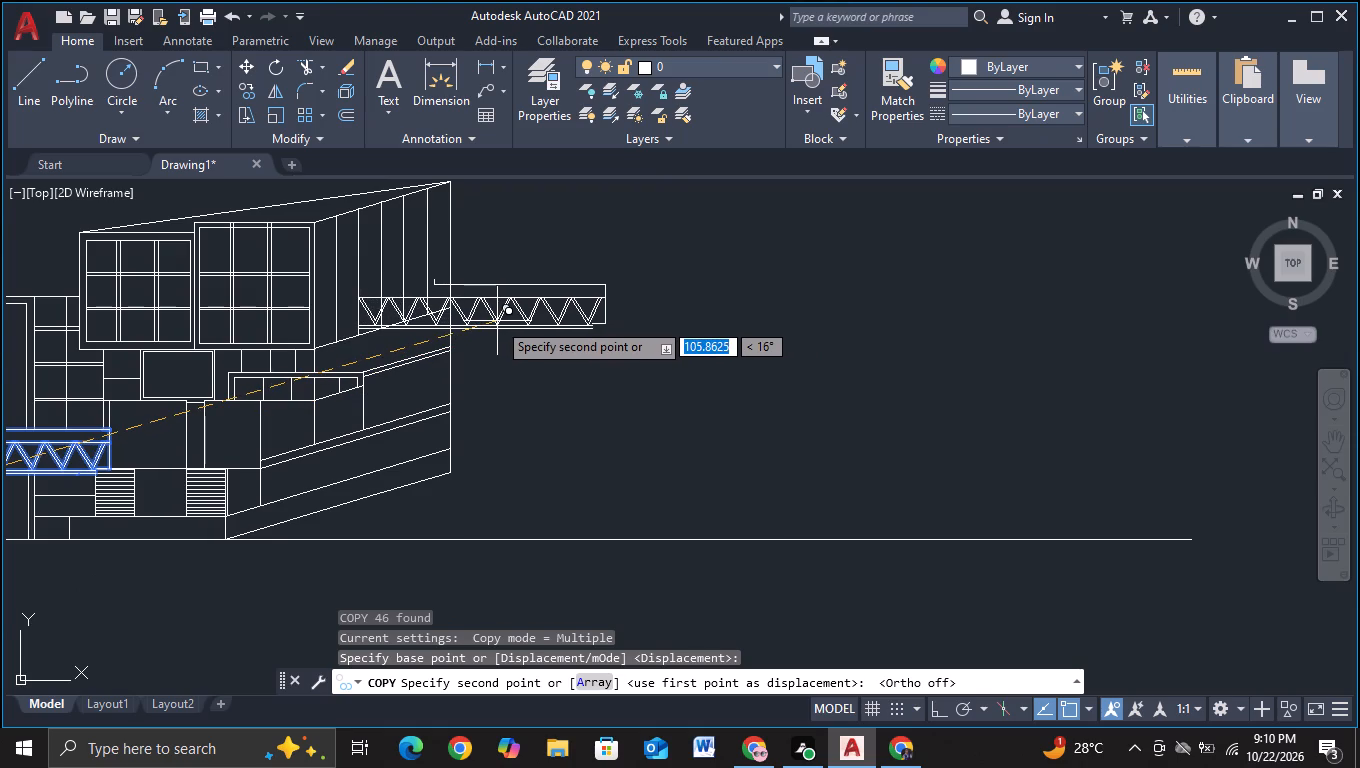
{"action": "left_click", "coordinate": [497, 321]}
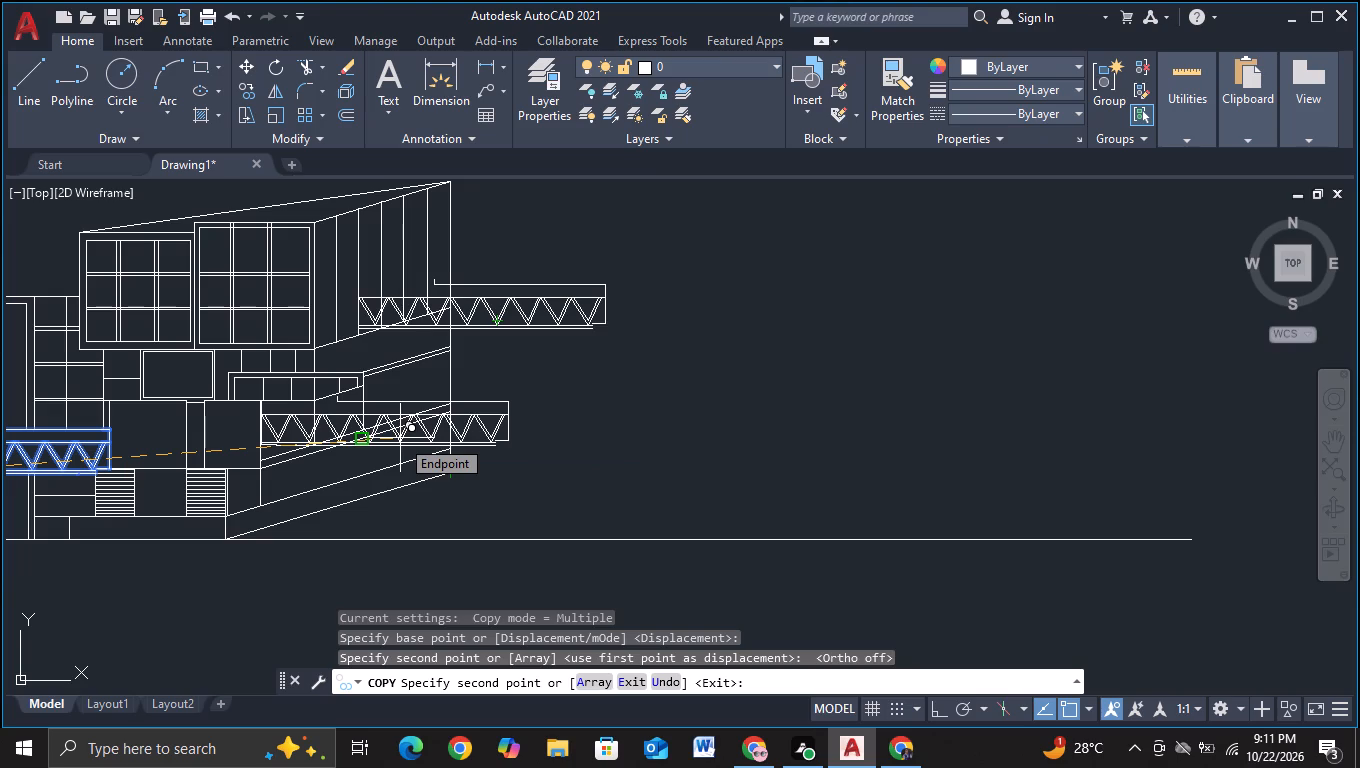
Place a second truss copy lower on the sloping side wall, below the first copy, with object snap off.
{"action": "key", "text": "F3"}
{"action": "left_click", "coordinate": [400, 438]}
{"action": "key", "text": "Escape"}
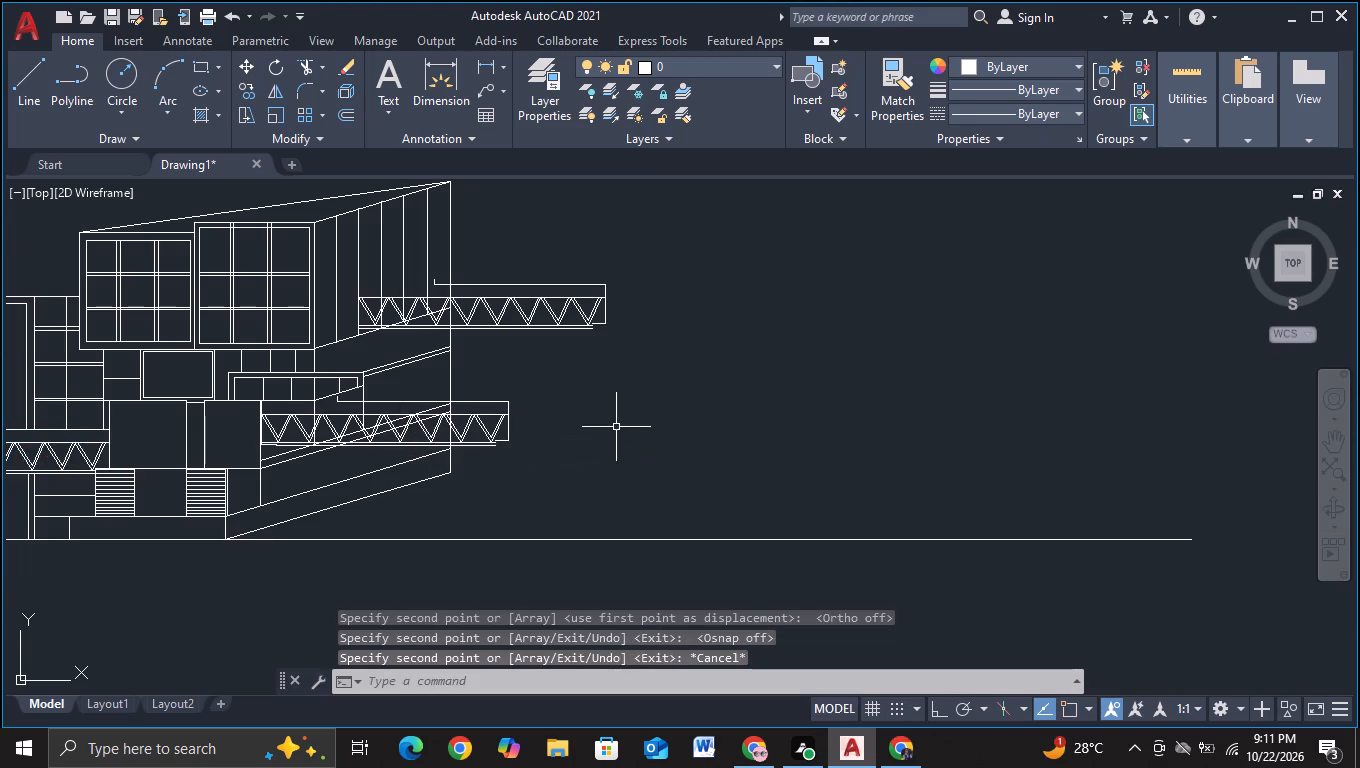
Trim the upper block's sloping bottom edge between the upper truss copy's bottom lines and erase its remainder inside the truss.
{"action": "middle_click_drag", "start_coordinate": [545, 450], "coordinate": [785, 446]}
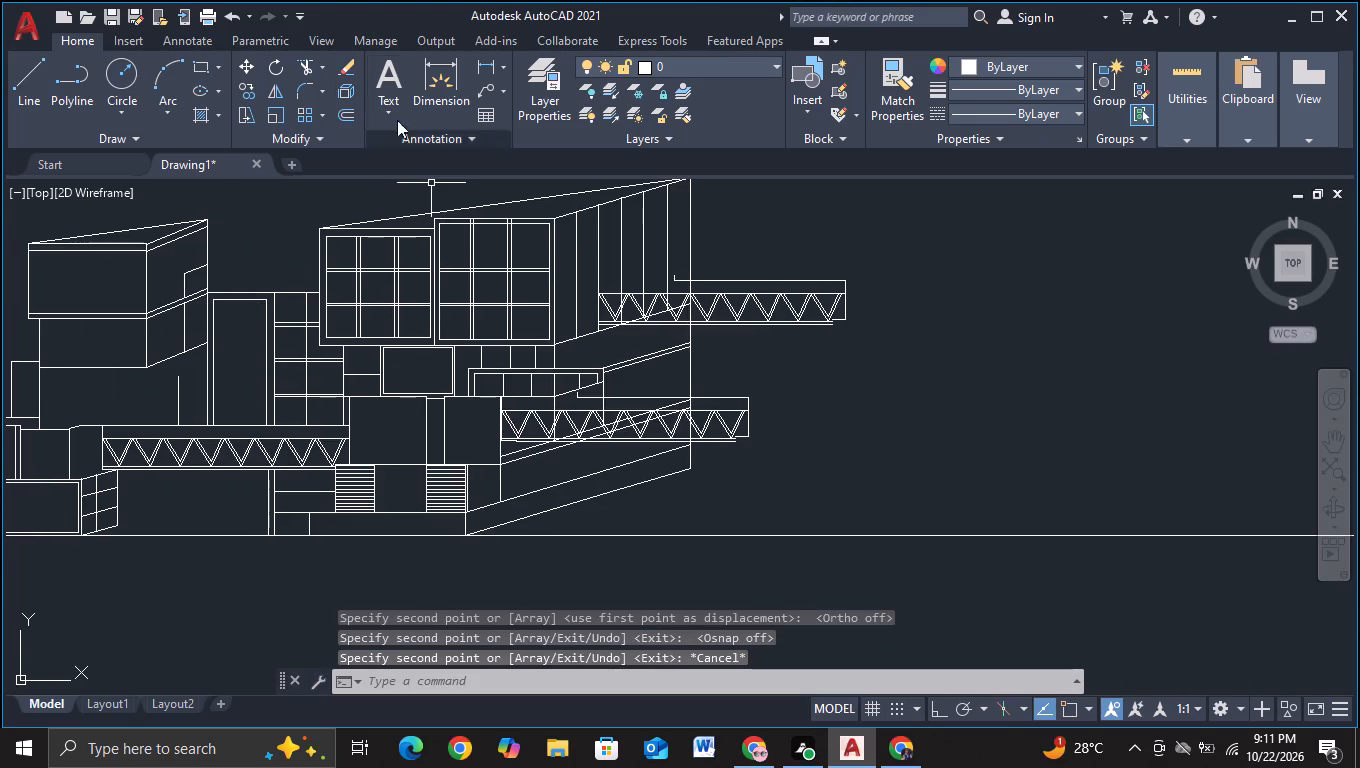
{"action": "left_click", "coordinate": [306, 64]}
{"action": "scroll", "coordinate": [637, 226], "scroll_direction": "up", "scroll_amount": 2}
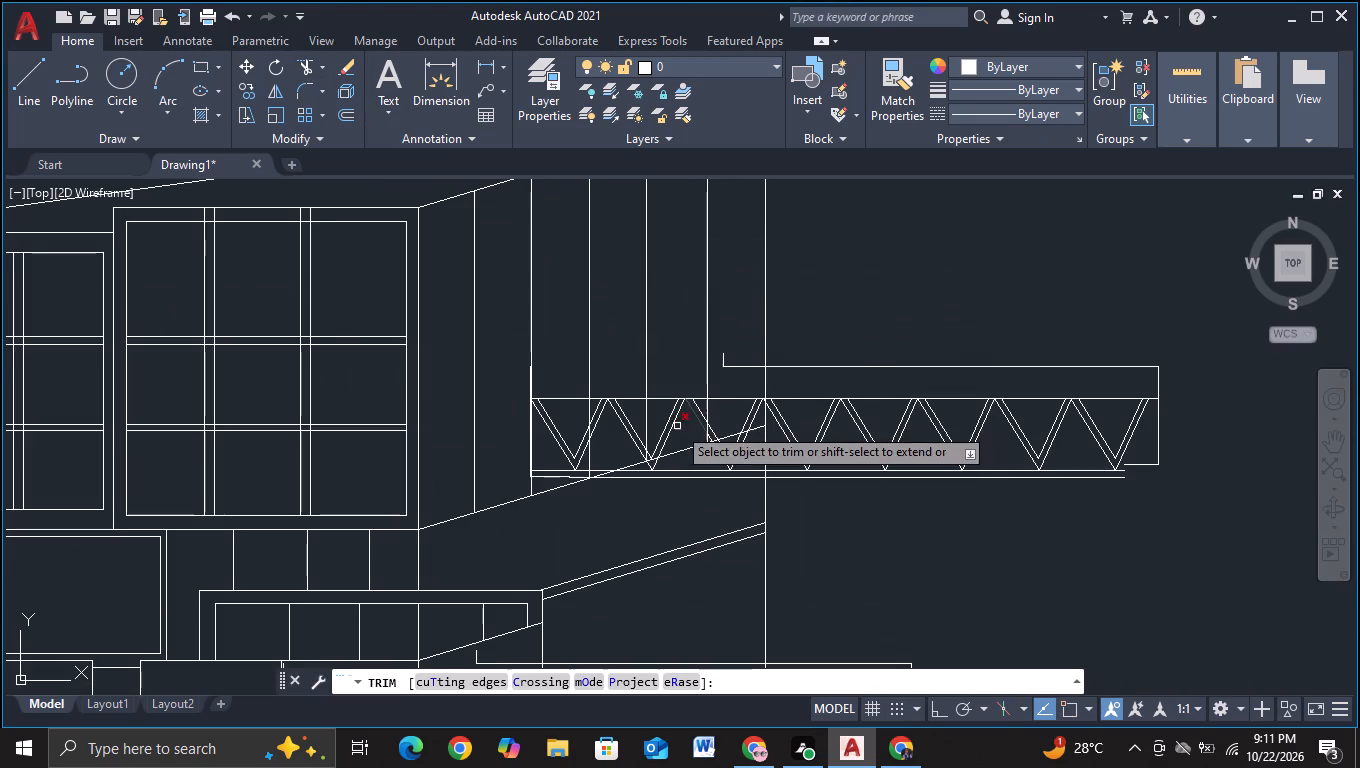
{"action": "key", "text": "Escape"}
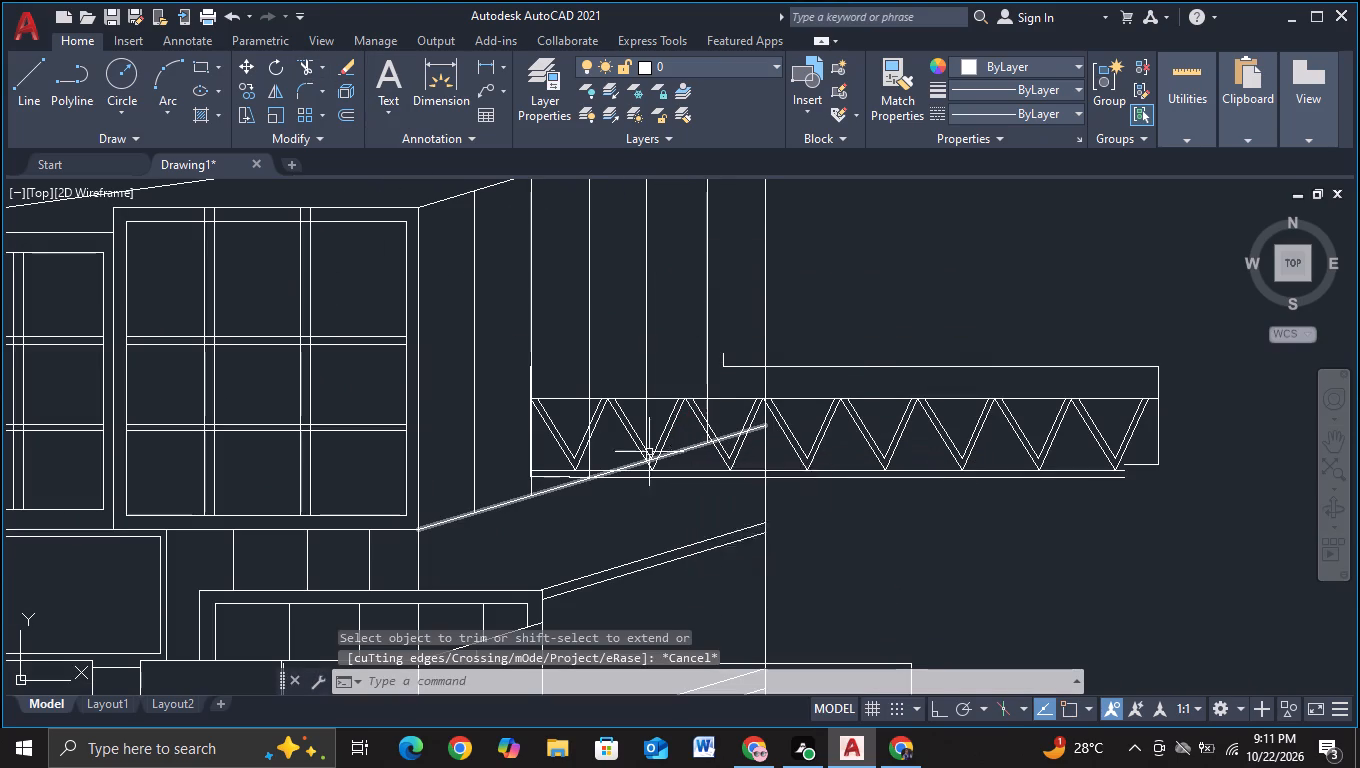
{"action": "key", "text": "Escape"}
{"action": "left_click", "coordinate": [304, 69]}
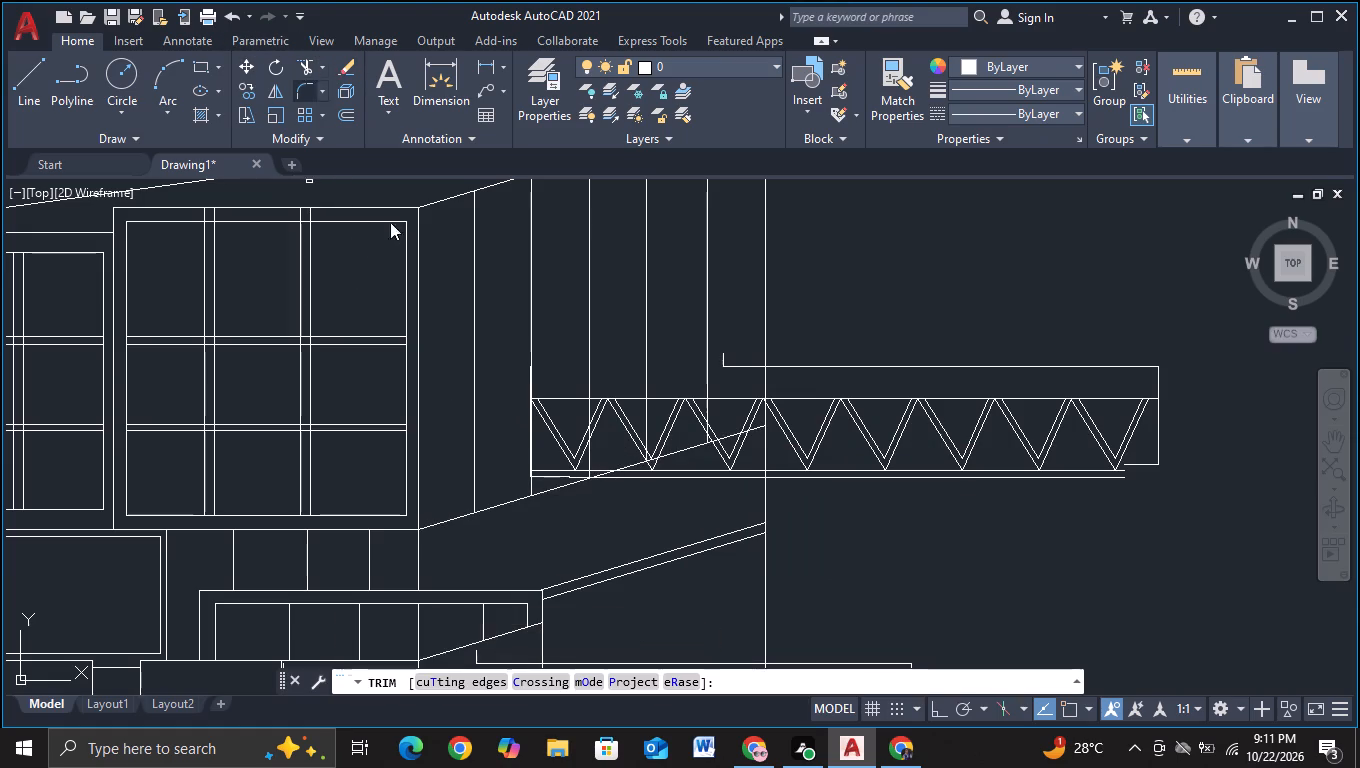
{"action": "scroll", "coordinate": [475, 397], "scroll_direction": "up", "scroll_amount": 2}
{"action": "left_click", "coordinate": [802, 591]}
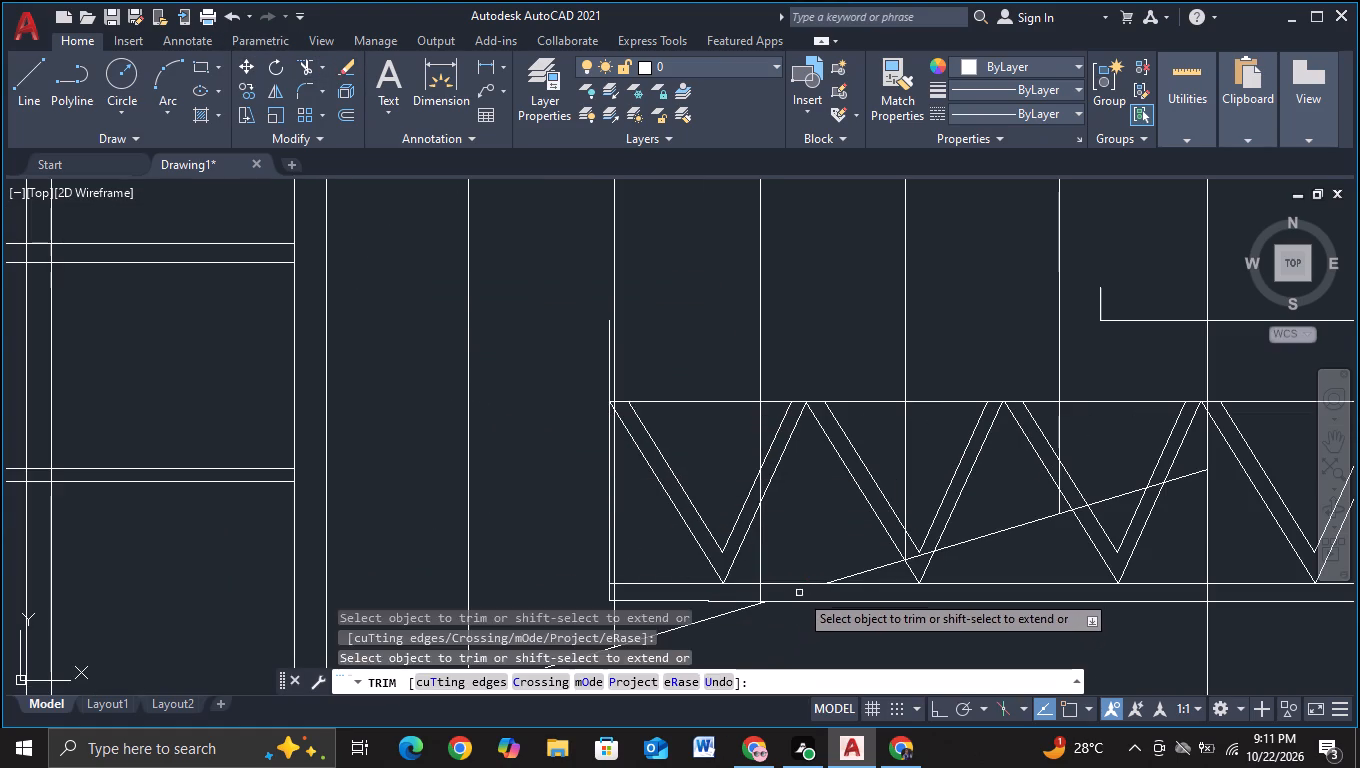
{"action": "key", "text": "Escape"}
{"action": "left_click", "coordinate": [859, 575]}
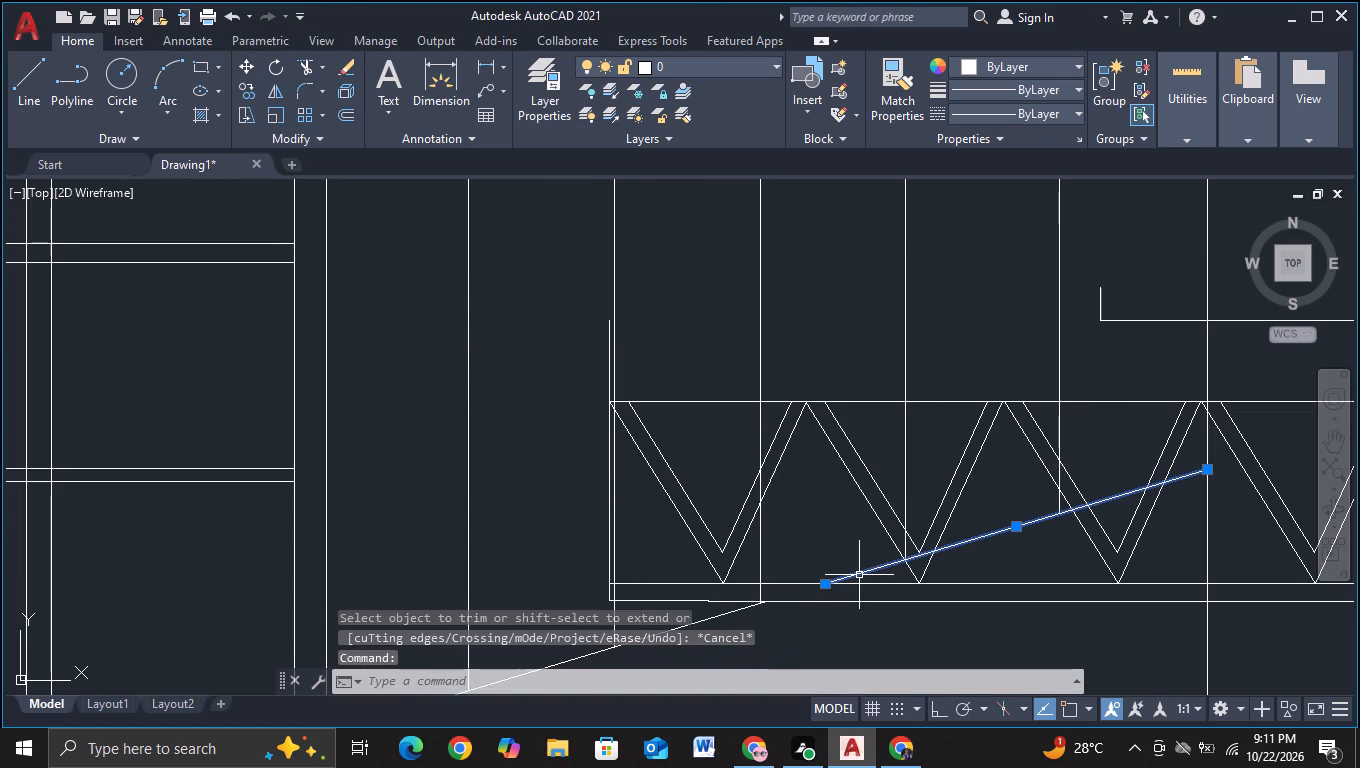
{"action": "key", "text": "Delete"}
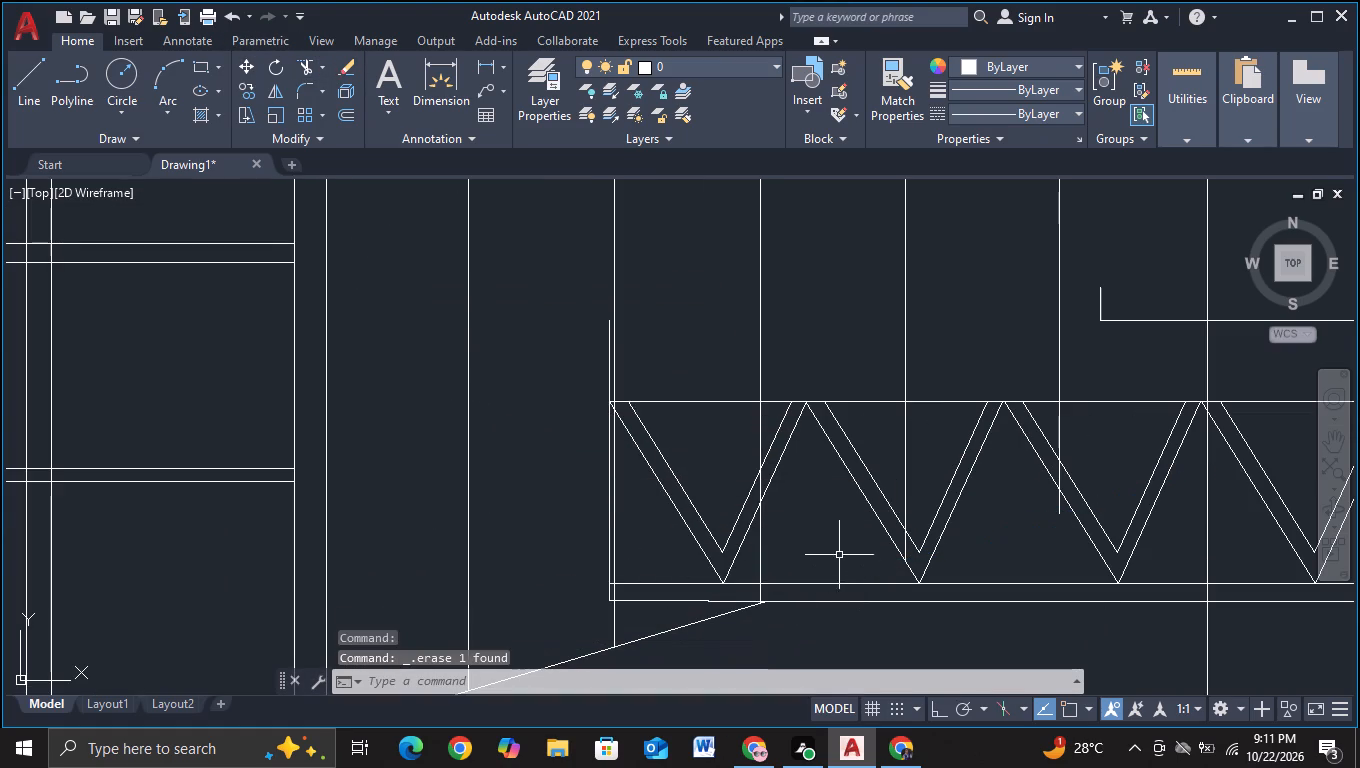
{"action": "key", "text": "Escape"}
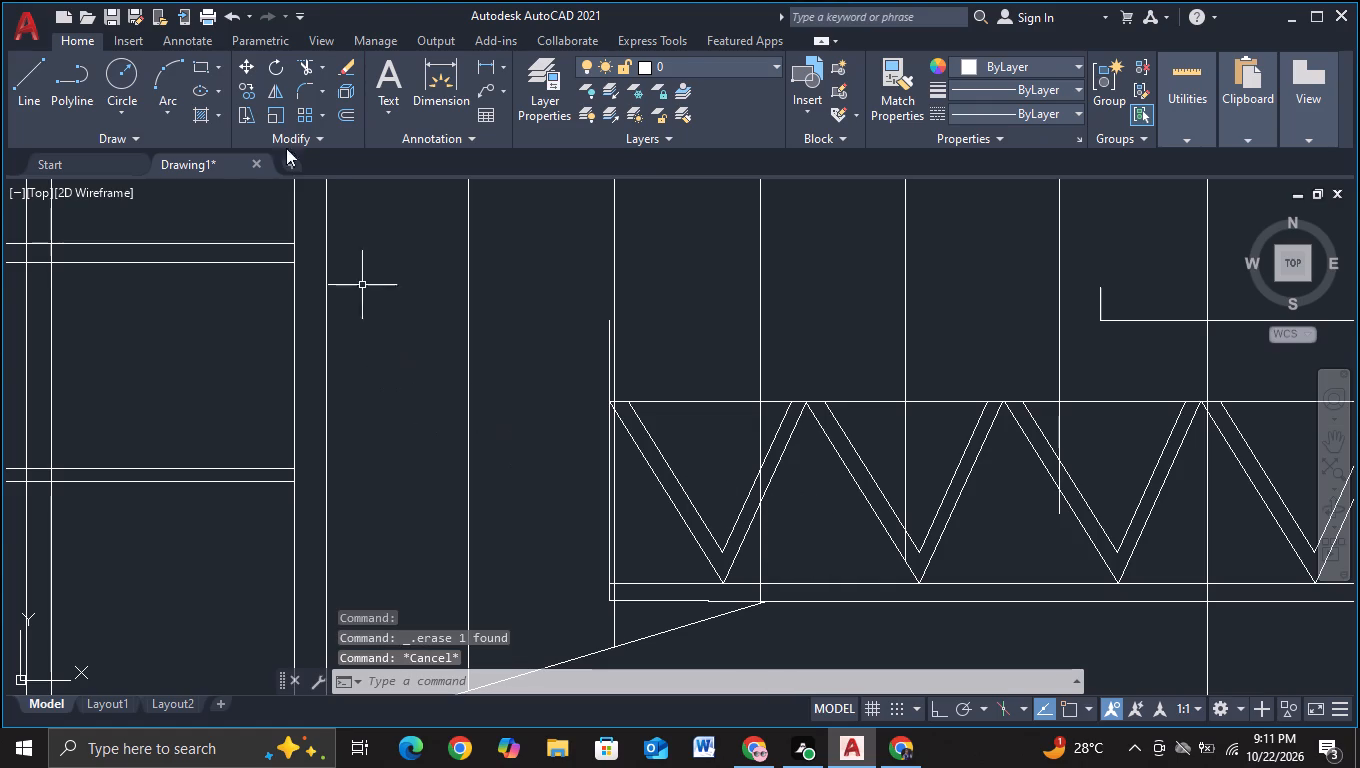
Trim the side wall's vertical strip line inside the upper truss copy's first bay, between the top line and the diagonal.
{"action": "left_click", "coordinate": [306, 67]}
{"action": "scroll", "coordinate": [766, 383], "scroll_direction": "up", "scroll_amount": 1}
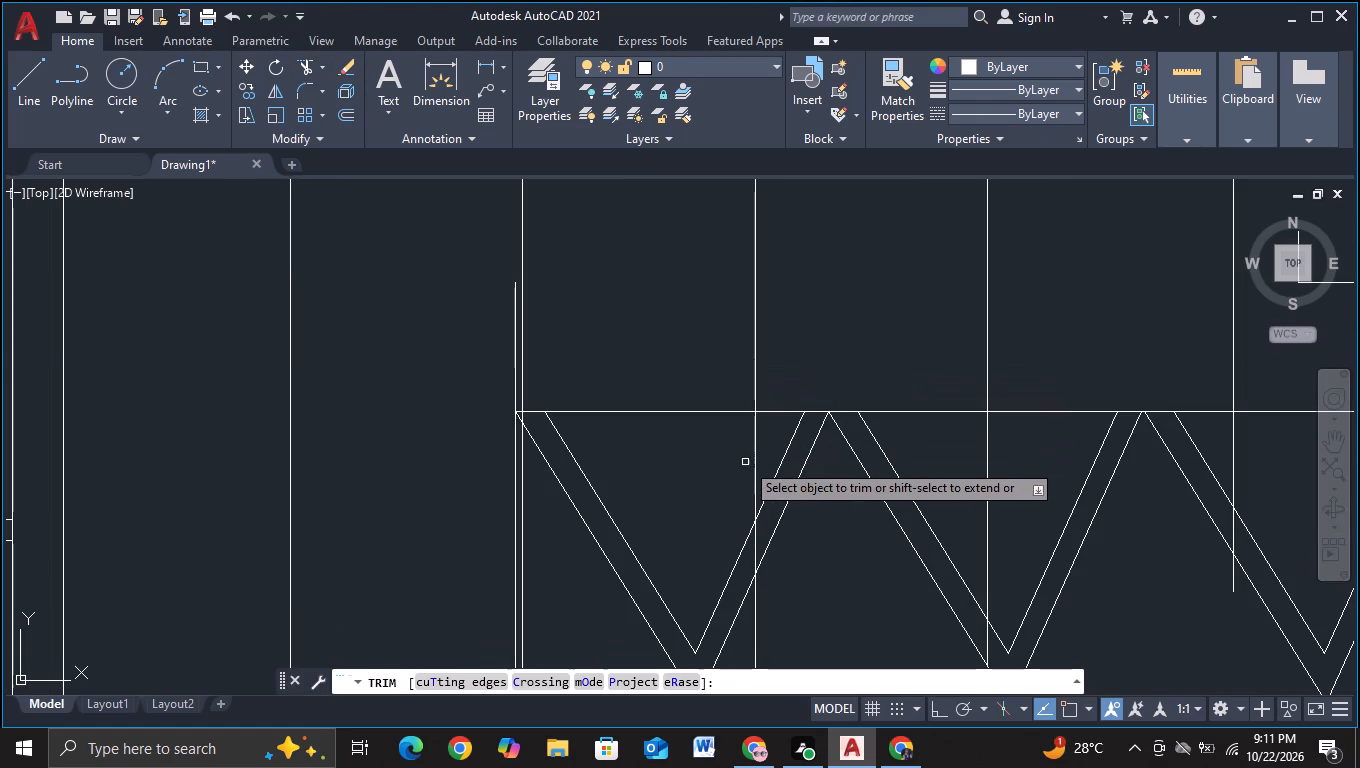
{"action": "left_click_drag", "start_coordinate": [744, 462], "coordinate": [778, 440]}
{"action": "key", "text": "Escape"}
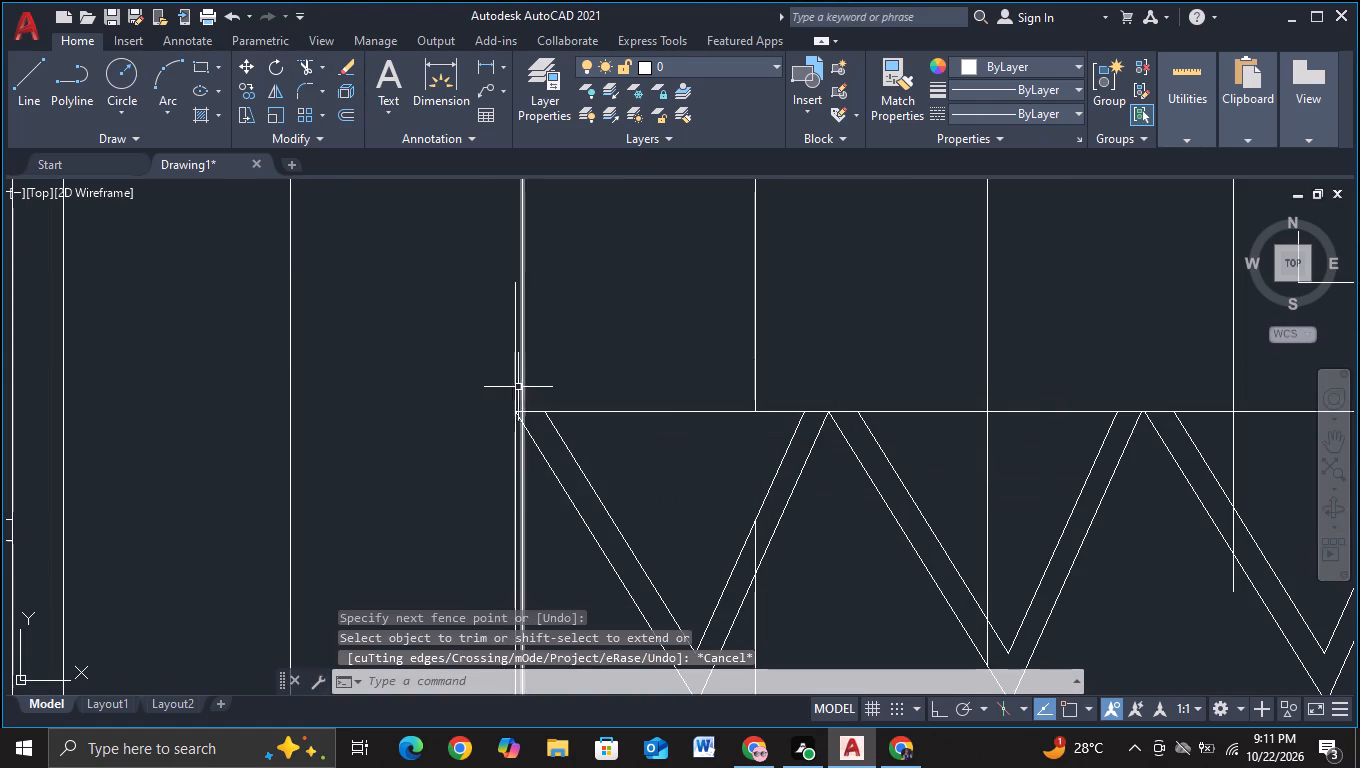
Erase the end vertical line of the upper truss copy that runs beside the wall's vertical strip line.
{"action": "left_click", "coordinate": [514, 390]}
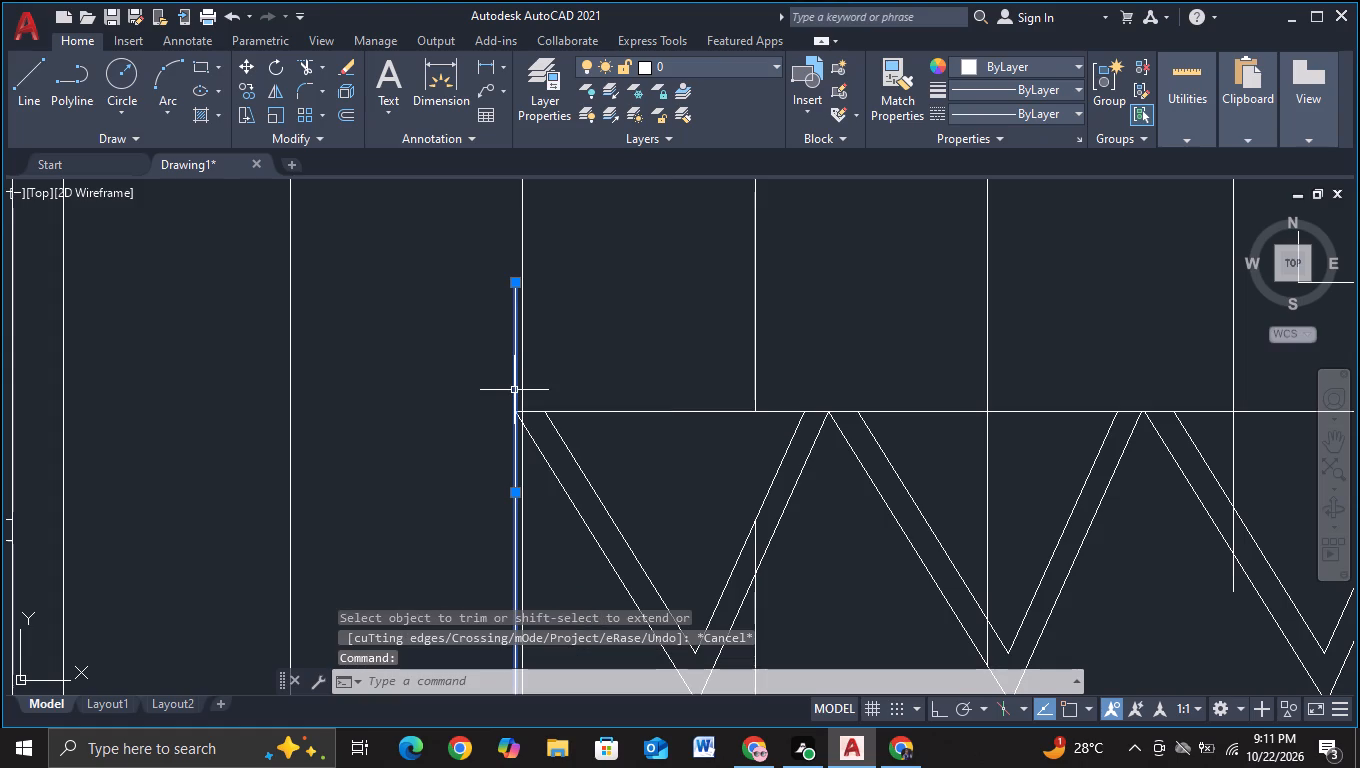
{"action": "key", "text": "Delete"}
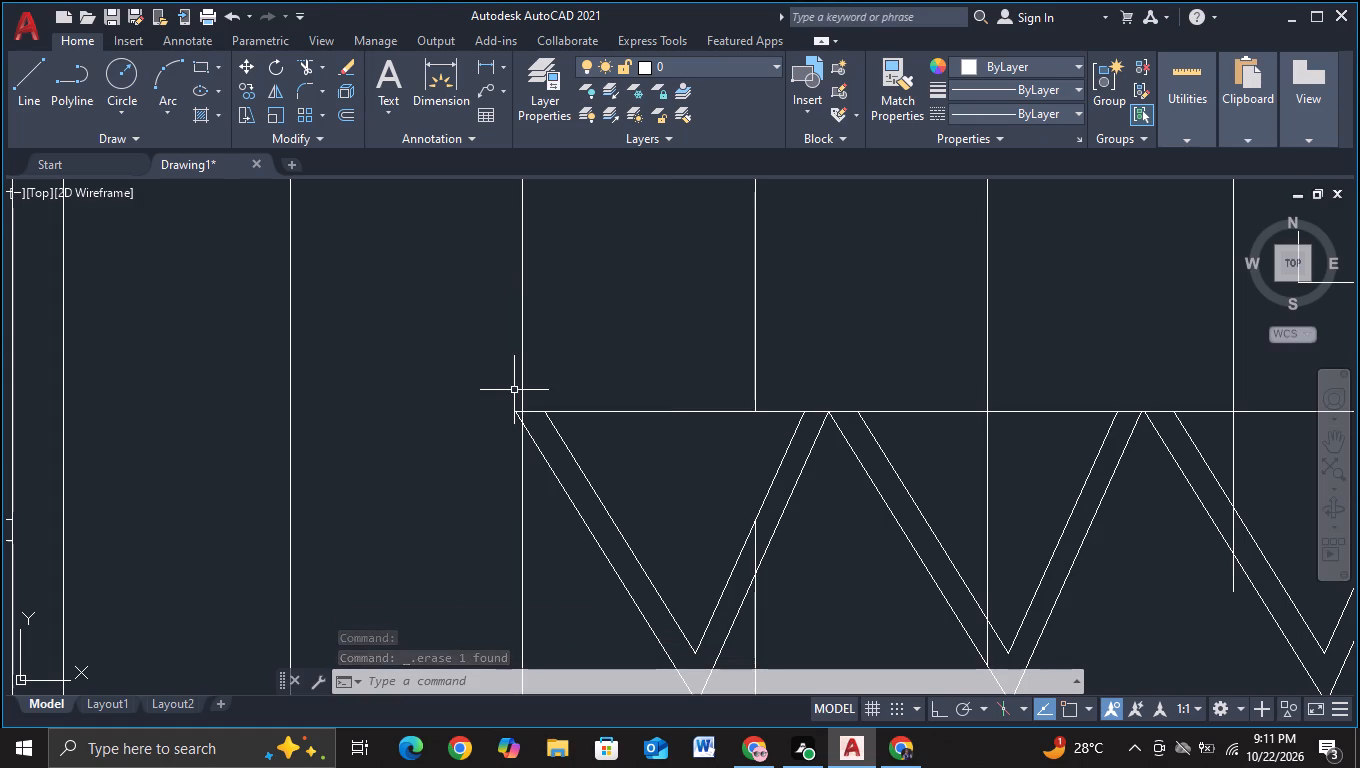
Trim the upper truss copy's diagonal, top line and bottom frame stubs that project past the wall's vertical strip line.
{"action": "left_click", "coordinate": [306, 70]}
{"action": "middle_click_drag", "start_coordinate": [336, 428], "coordinate": [274, 227]}
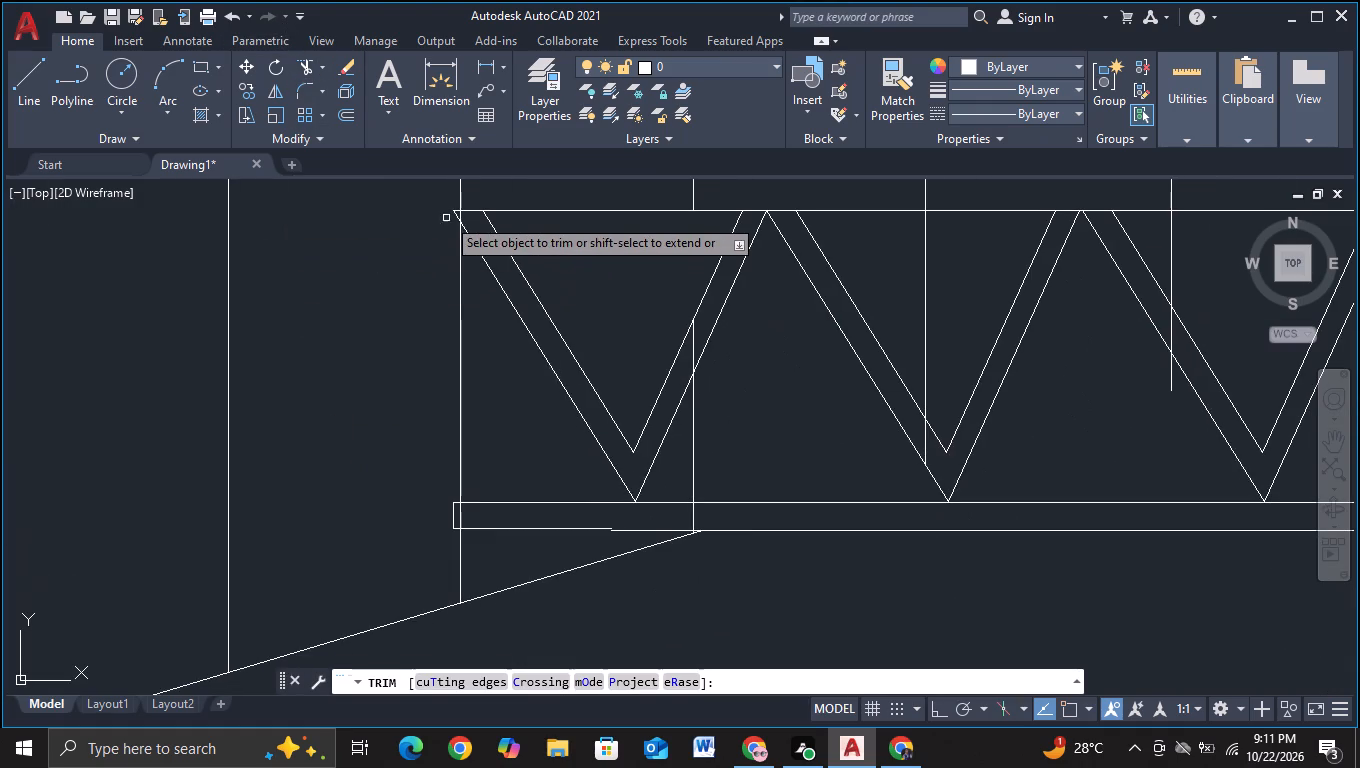
{"action": "left_click", "coordinate": [453, 212]}
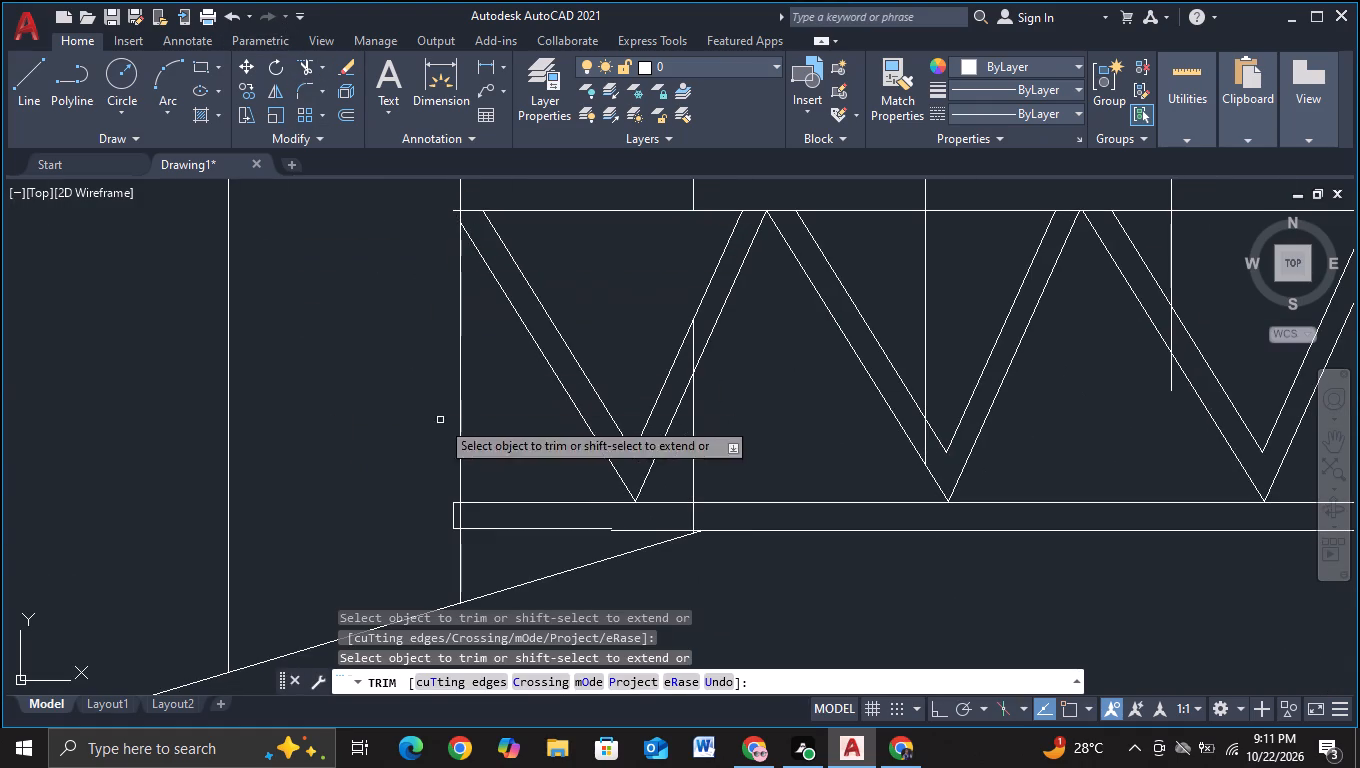
{"action": "left_click", "coordinate": [452, 209]}
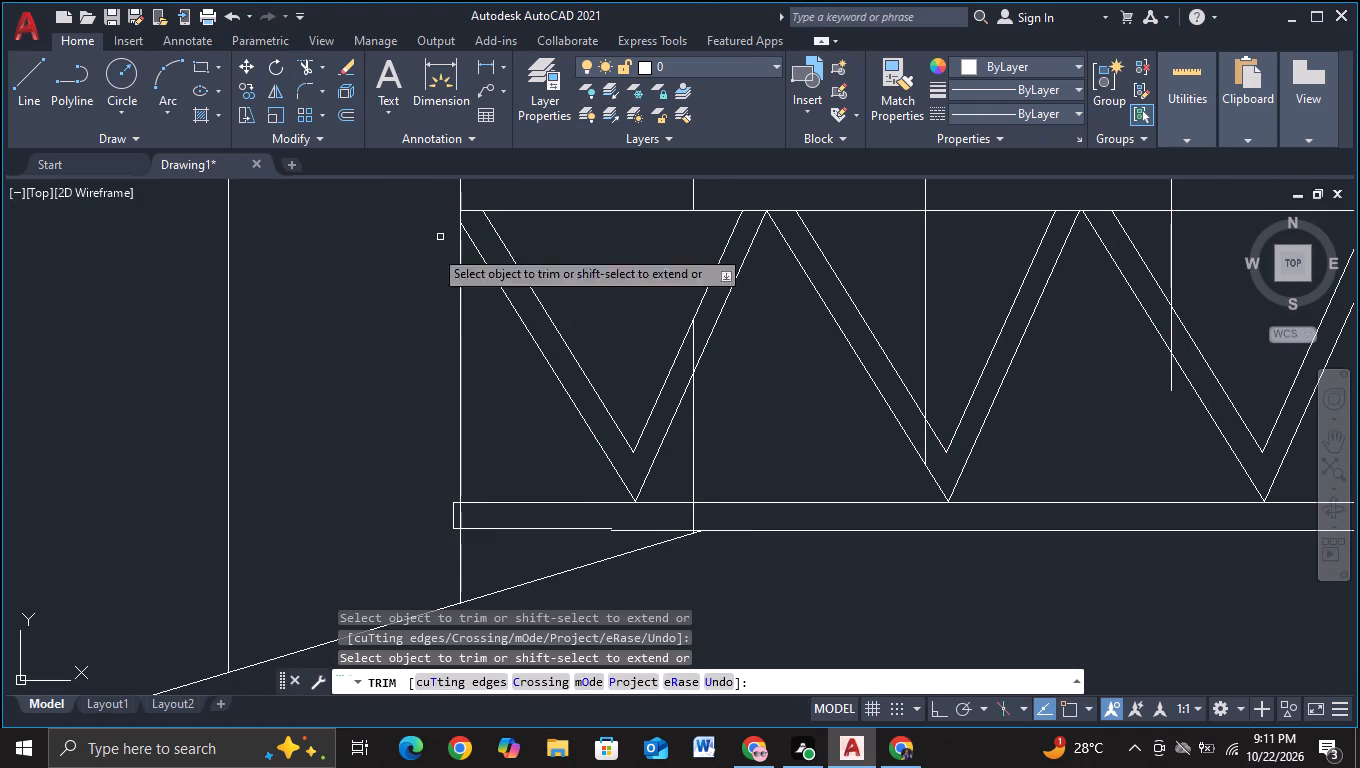
{"action": "left_click", "coordinate": [453, 528]}
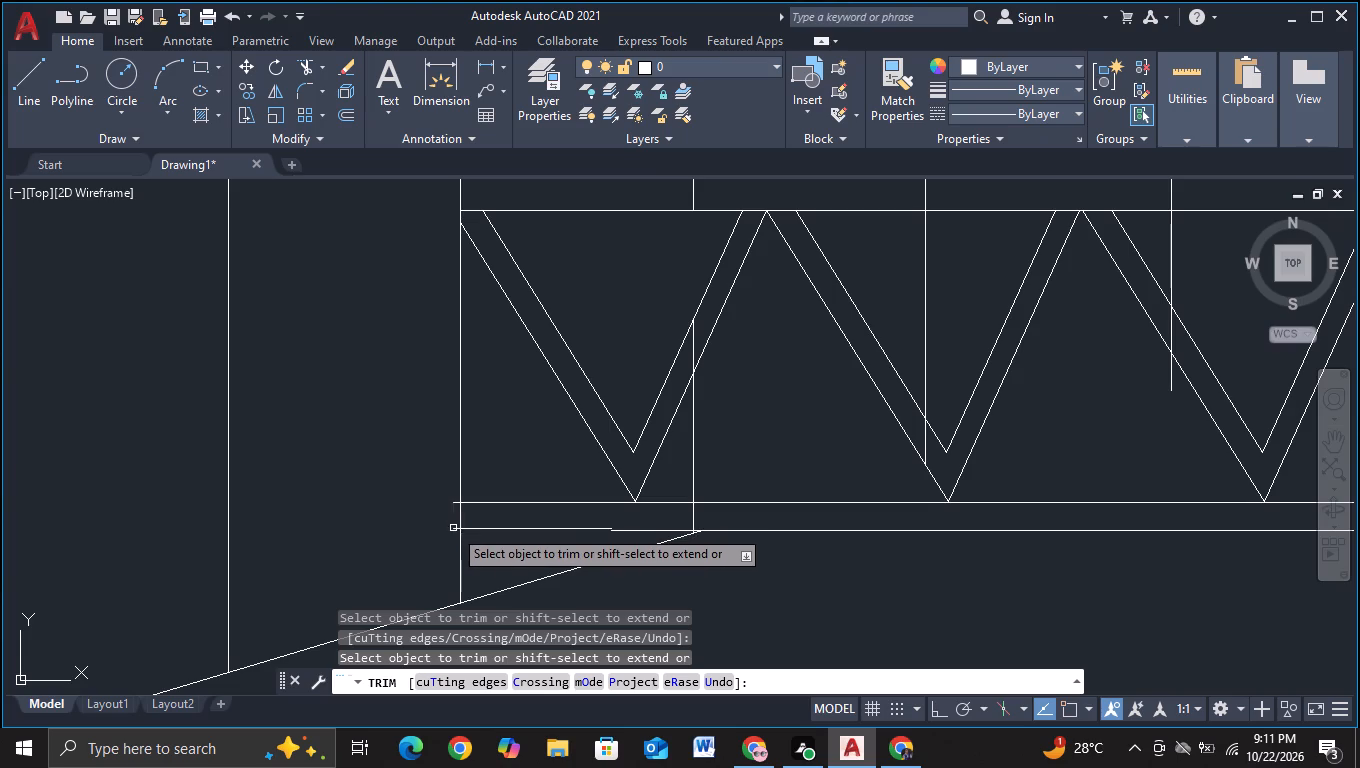
{"action": "left_click", "coordinate": [454, 503]}
{"action": "left_click", "coordinate": [450, 528]}
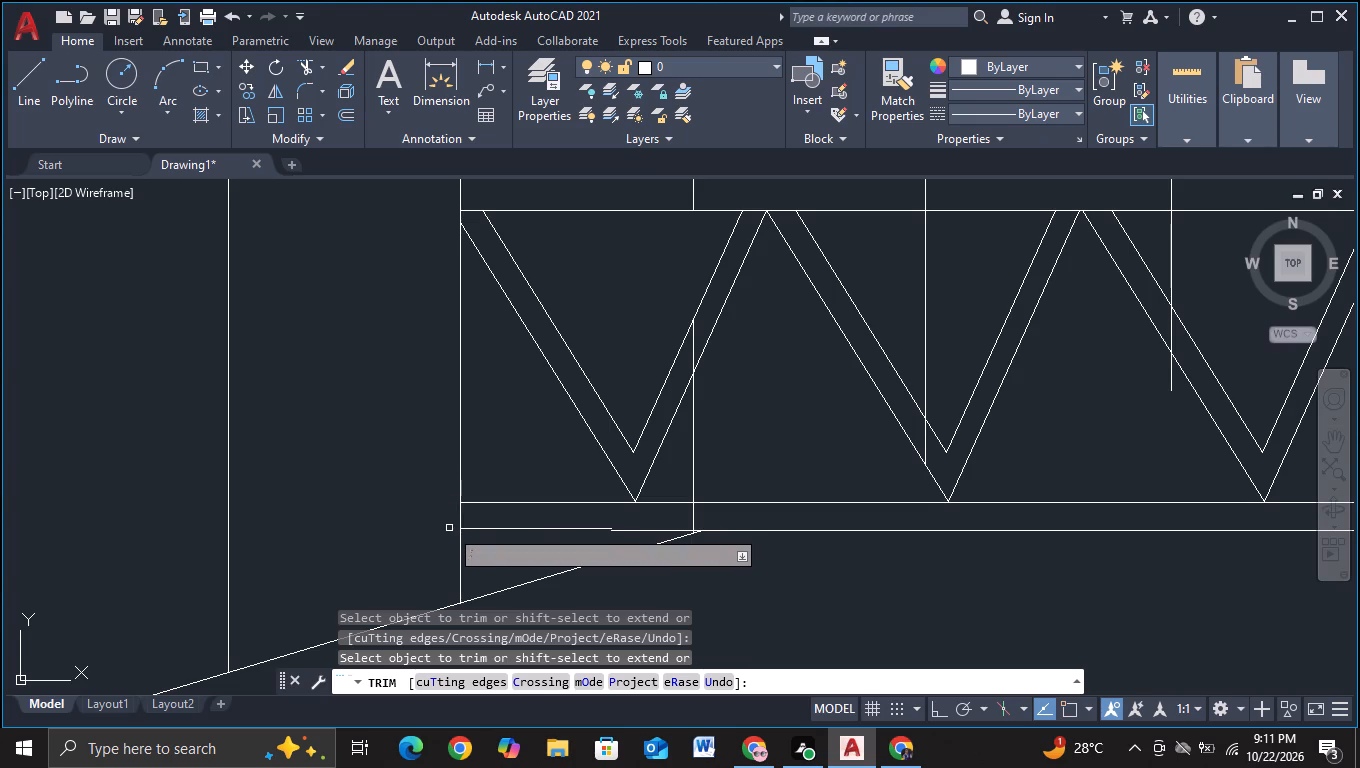
{"action": "scroll", "coordinate": [449, 528], "scroll_direction": "down", "scroll_amount": 3}
{"action": "scroll", "coordinate": [531, 565], "scroll_direction": "up", "scroll_amount": 3}
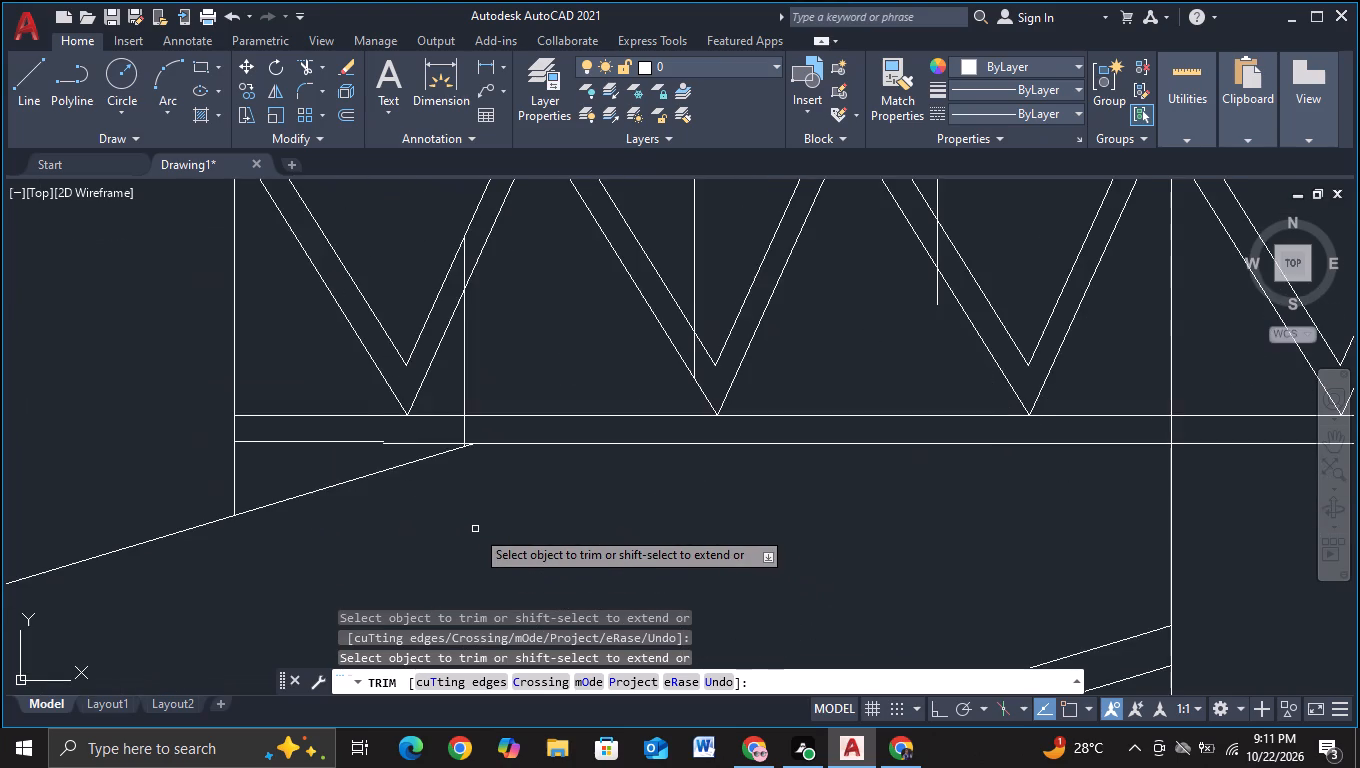
Trim the side wall's three vertical strip lines where they run inside the upper truss copy's bays and bottom frame.
{"action": "middle_click_drag", "start_coordinate": [467, 502], "coordinate": [469, 565]}
{"action": "left_click_drag", "start_coordinate": [459, 488], "coordinate": [470, 489]}
{"action": "left_click", "coordinate": [482, 498]}
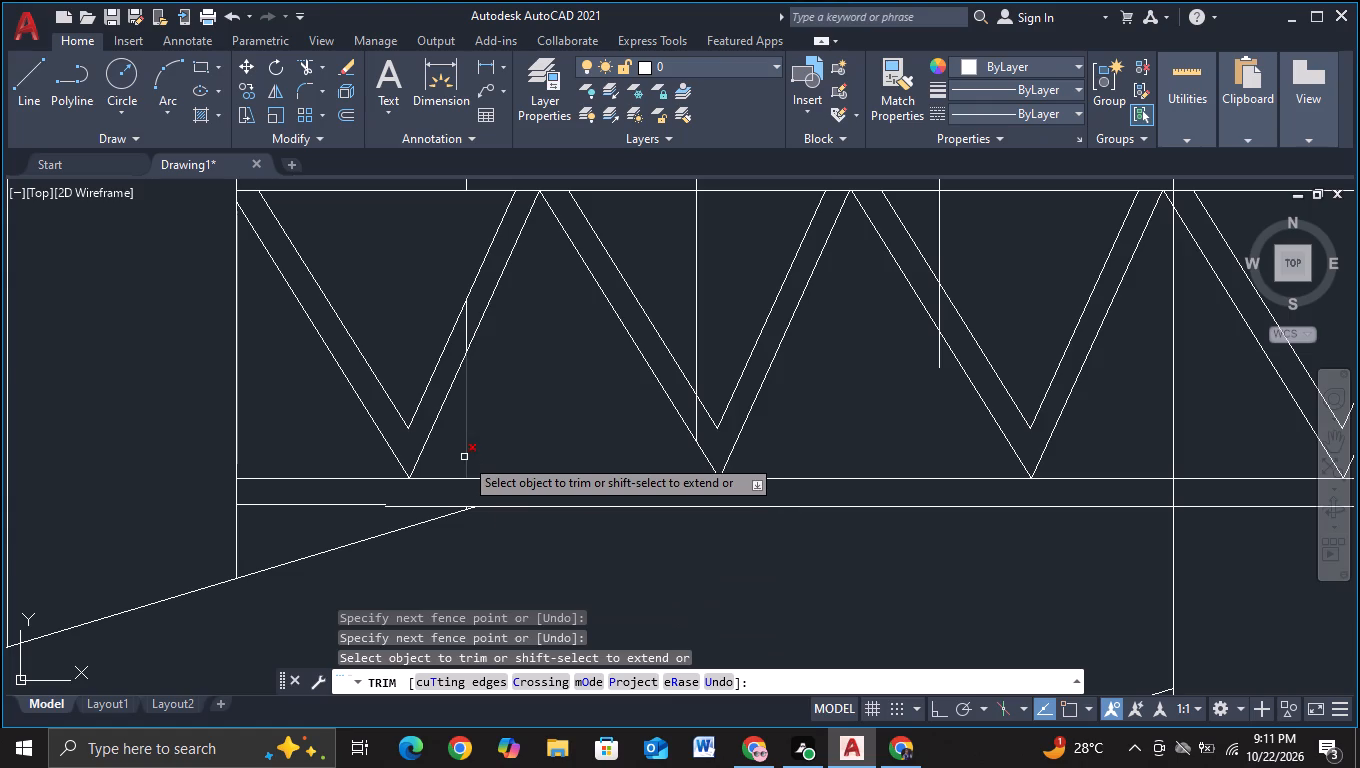
{"action": "left_click_drag", "start_coordinate": [460, 448], "coordinate": [528, 451]}
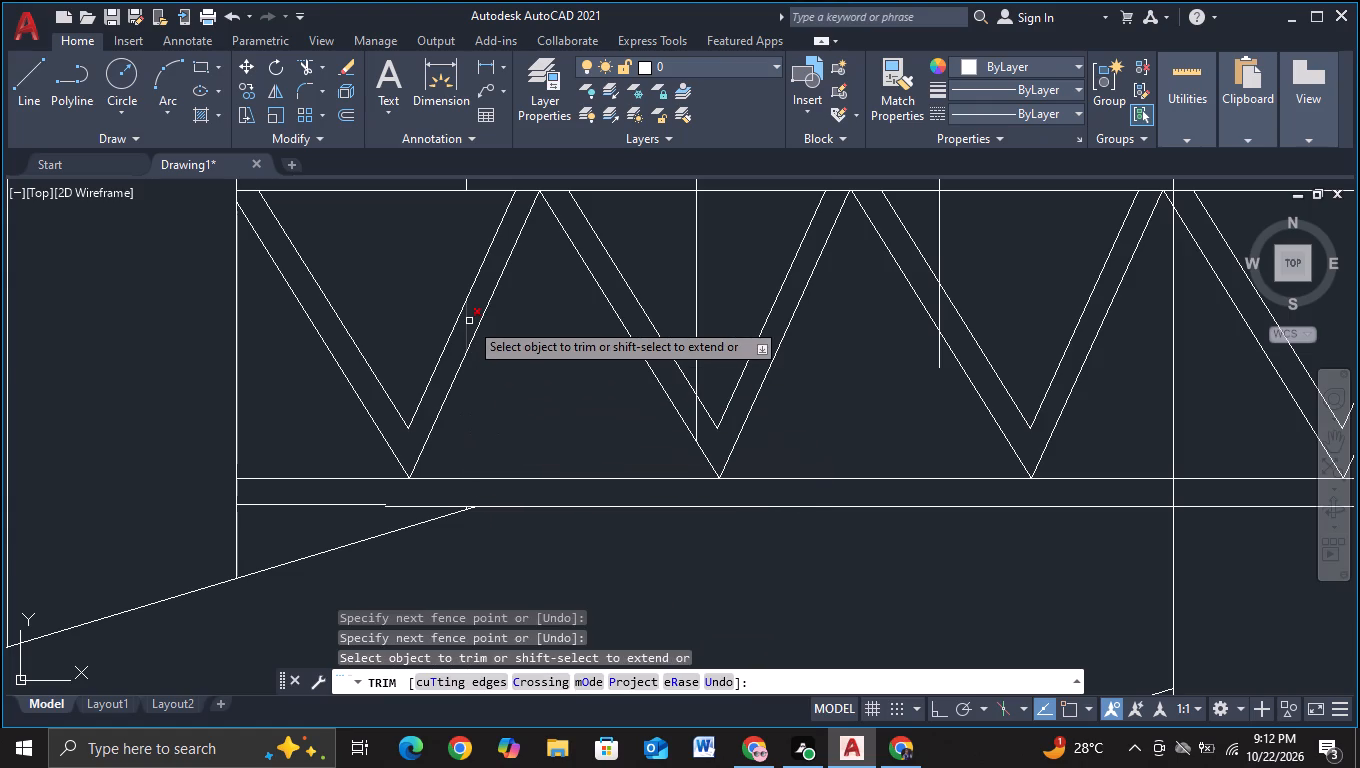
{"action": "left_click", "coordinate": [469, 321]}
{"action": "left_click", "coordinate": [697, 409]}
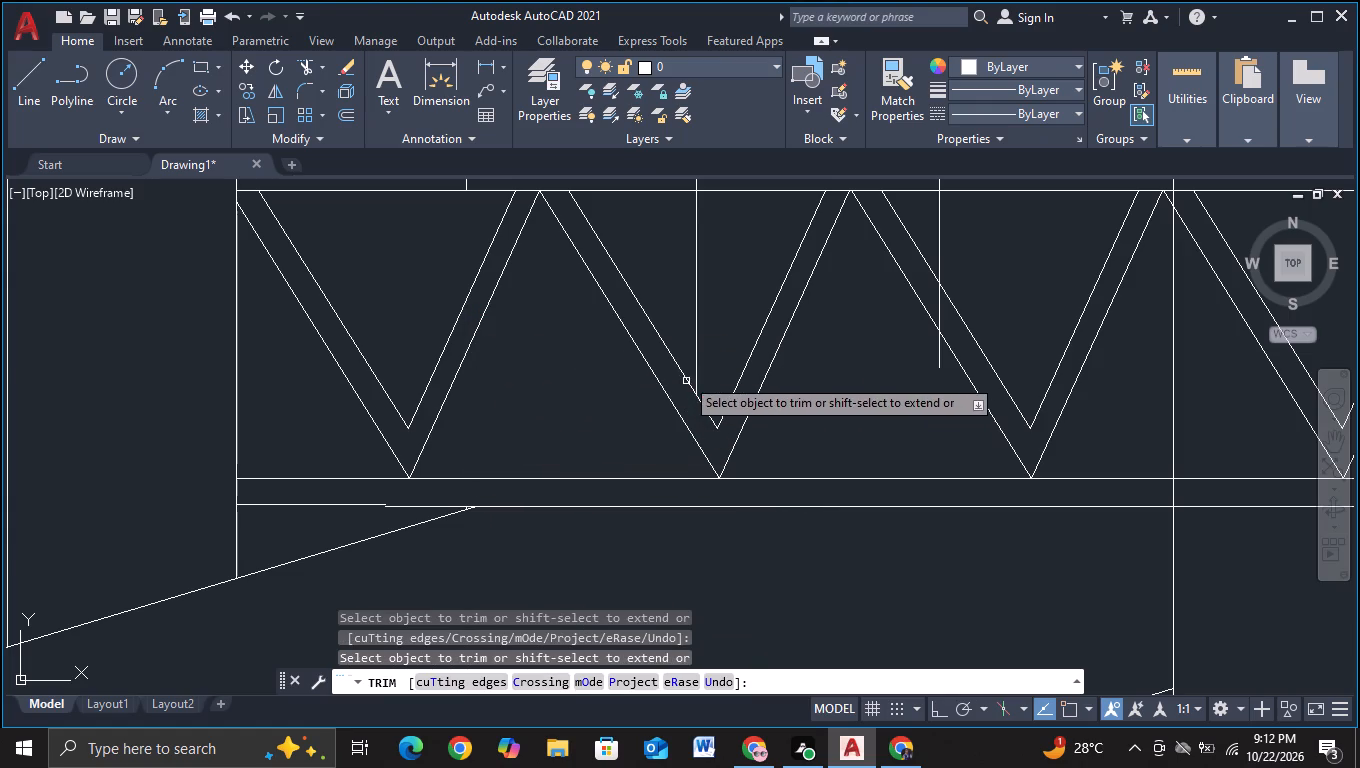
{"action": "left_click_drag", "start_coordinate": [682, 336], "coordinate": [736, 332]}
{"action": "middle_click_drag", "start_coordinate": [737, 332], "coordinate": [703, 509]}
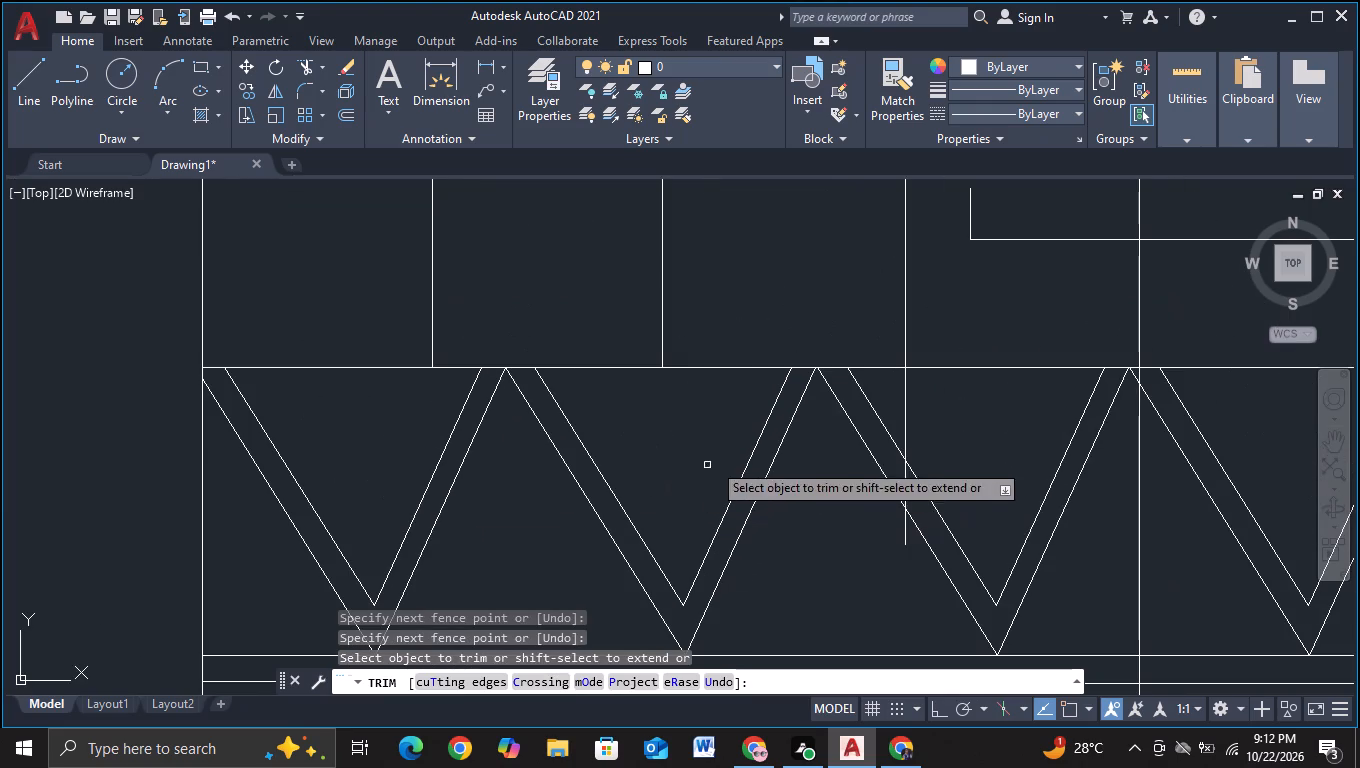
{"action": "left_click_drag", "start_coordinate": [880, 399], "coordinate": [910, 393]}
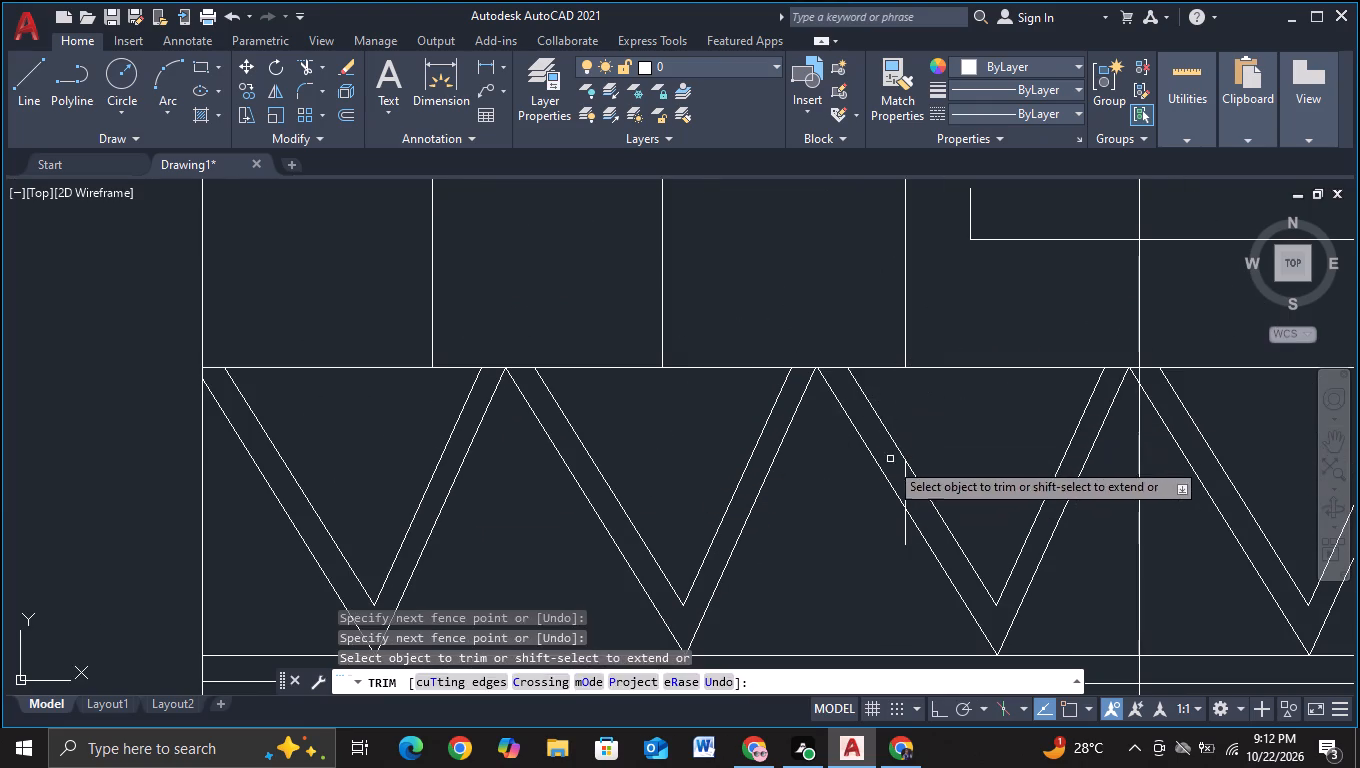
{"action": "left_click_drag", "start_coordinate": [894, 468], "coordinate": [915, 488]}
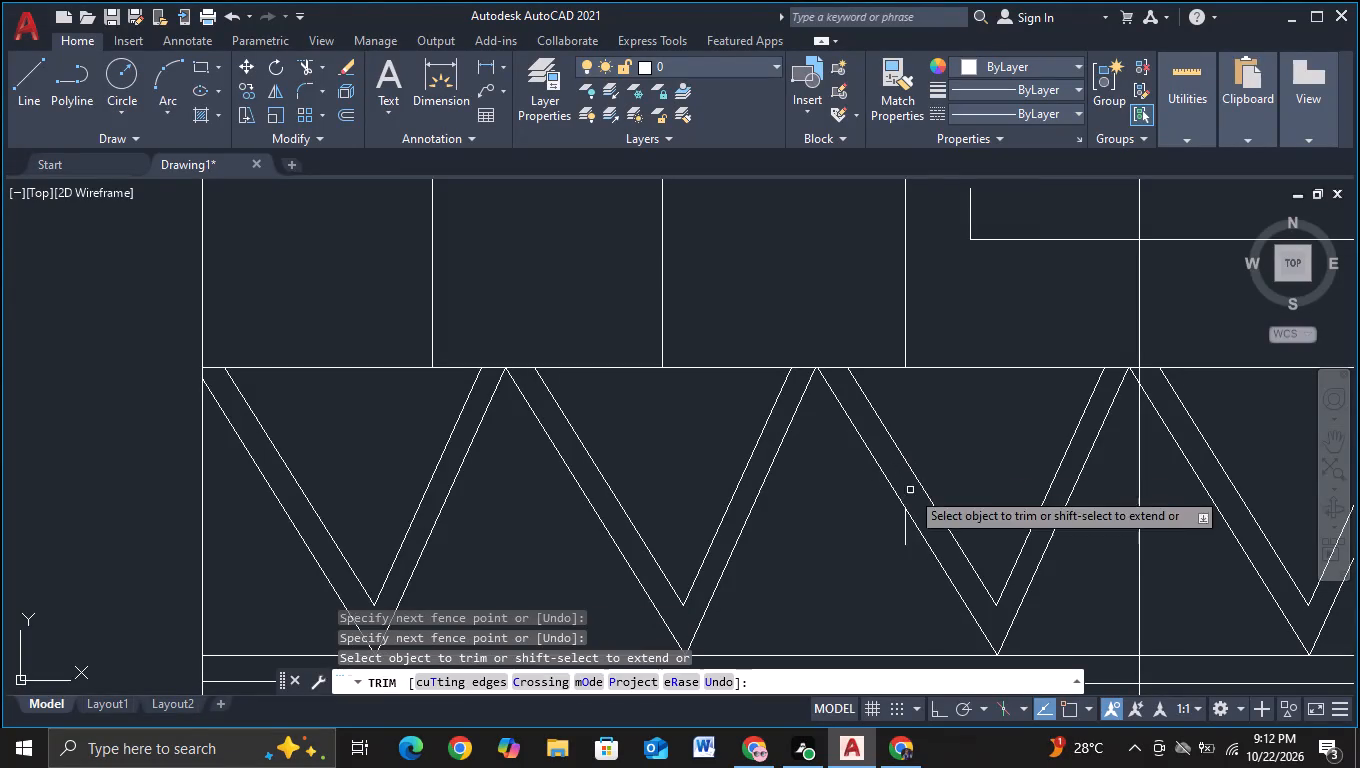
{"action": "left_click", "coordinate": [907, 528]}
Trim the side wall's outer vertical edge where it crosses the upper truss copy, from its cap line through the bottom frame lines.
{"action": "scroll", "coordinate": [847, 533], "scroll_direction": "down", "scroll_amount": 2}
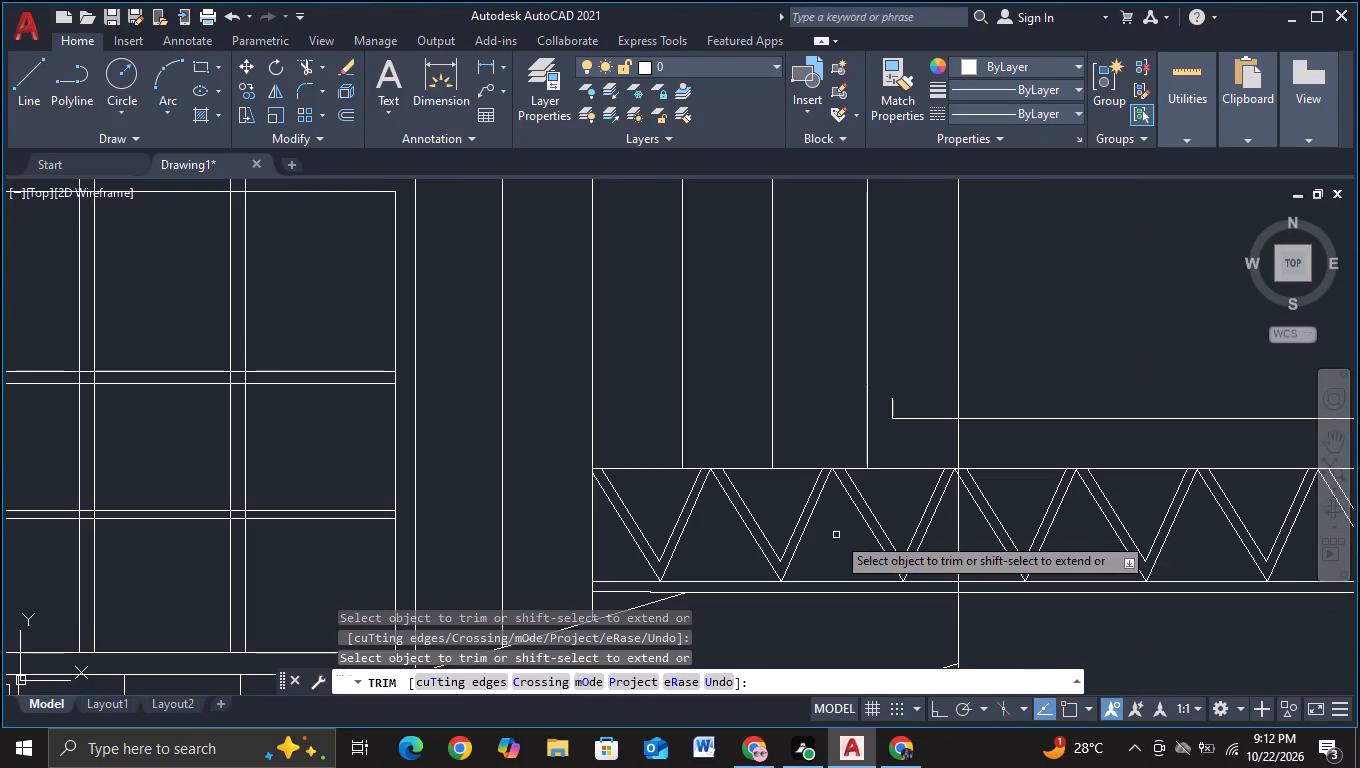
{"action": "left_click", "coordinate": [958, 536]}
{"action": "left_click", "coordinate": [957, 496]}
{"action": "scroll", "coordinate": [957, 496], "scroll_direction": "up", "scroll_amount": 4}
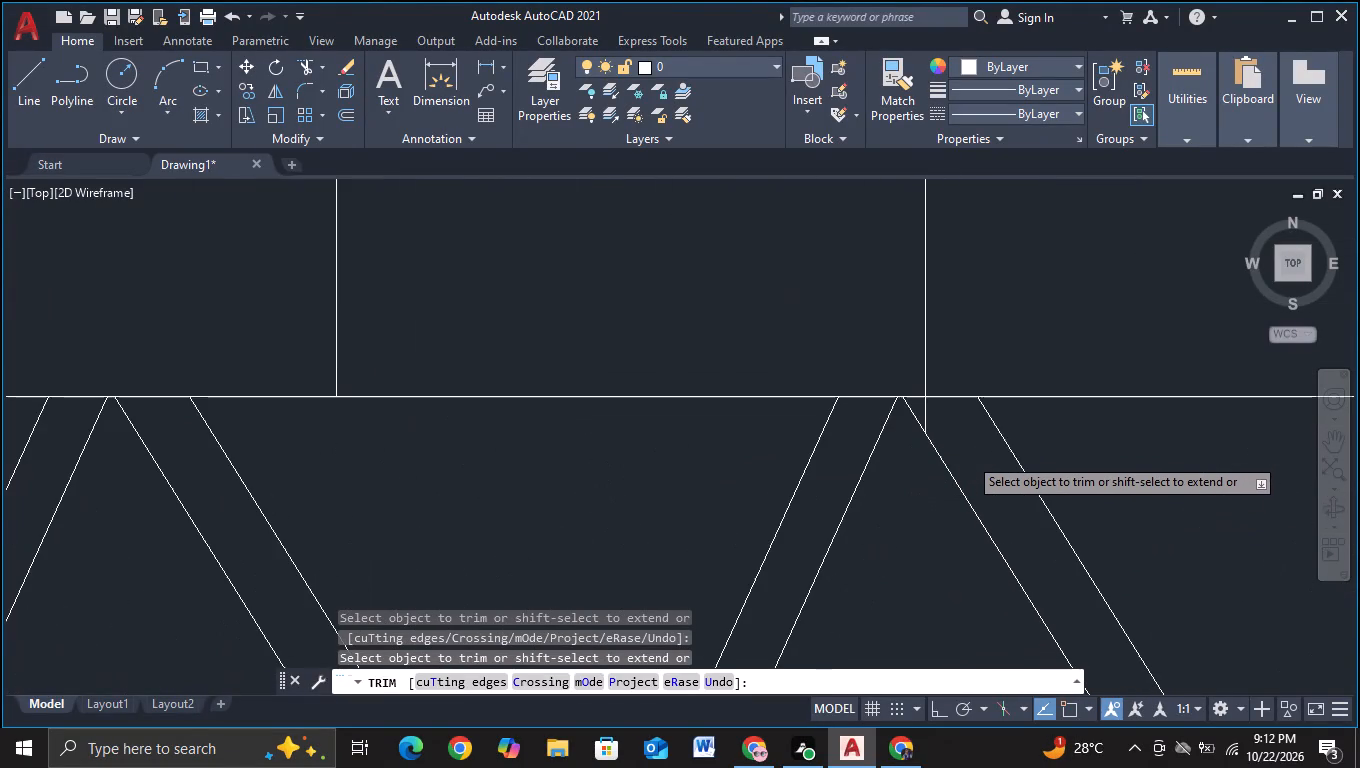
{"action": "left_click", "coordinate": [927, 412]}
{"action": "scroll", "coordinate": [935, 467], "scroll_direction": "down", "scroll_amount": 2}
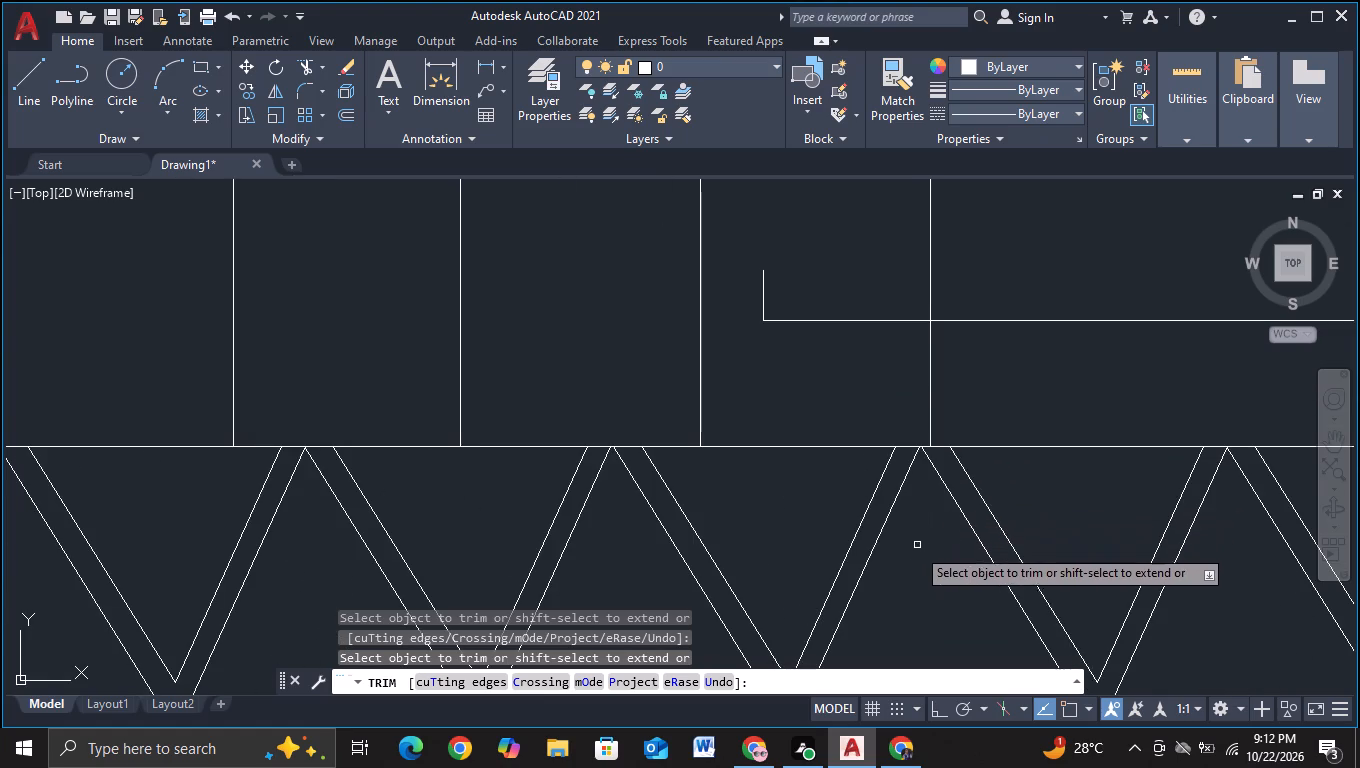
{"action": "middle_click_drag", "start_coordinate": [916, 549], "coordinate": [911, 425]}
{"action": "middle_click_drag", "start_coordinate": [898, 503], "coordinate": [882, 380]}
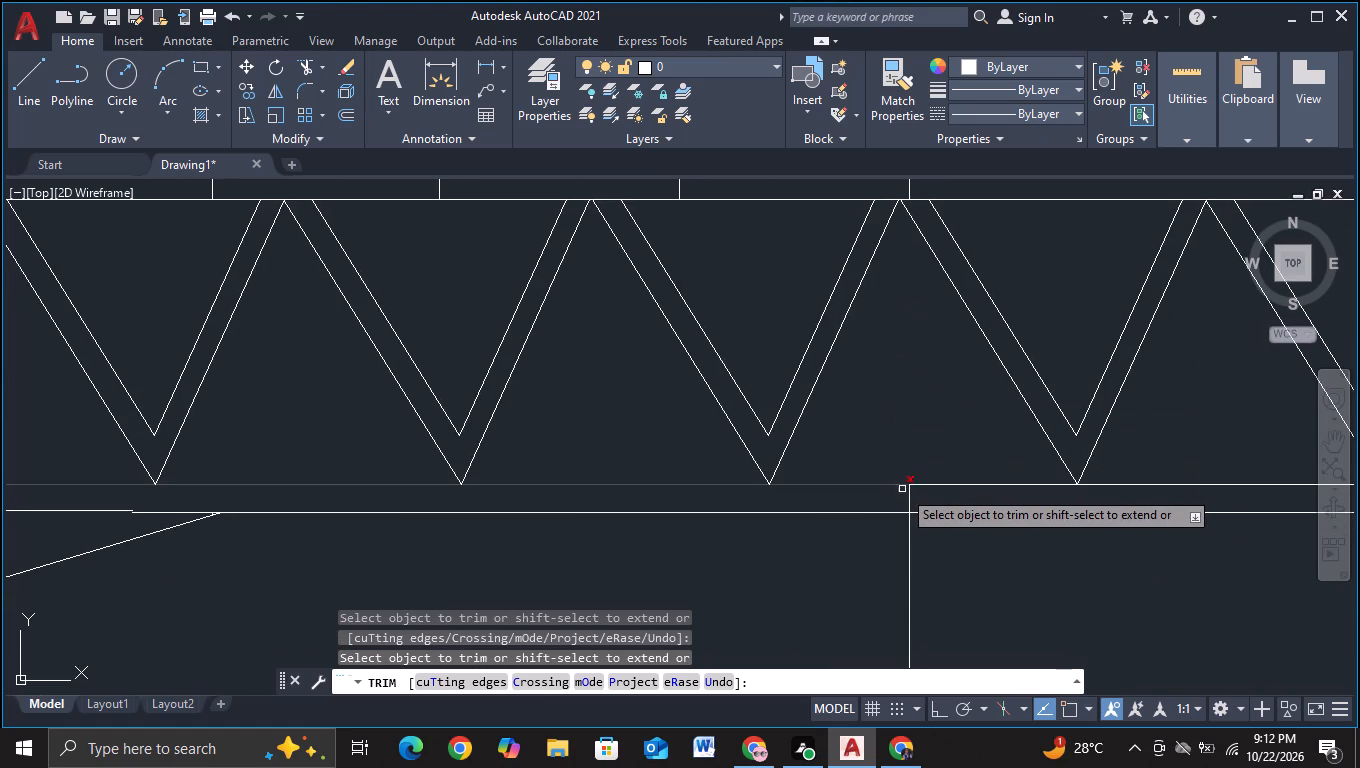
{"action": "left_click", "coordinate": [907, 493]}
{"action": "scroll", "coordinate": [913, 493], "scroll_direction": "down", "scroll_amount": 3}
{"action": "middle_click_drag", "start_coordinate": [941, 535], "coordinate": [877, 541]}
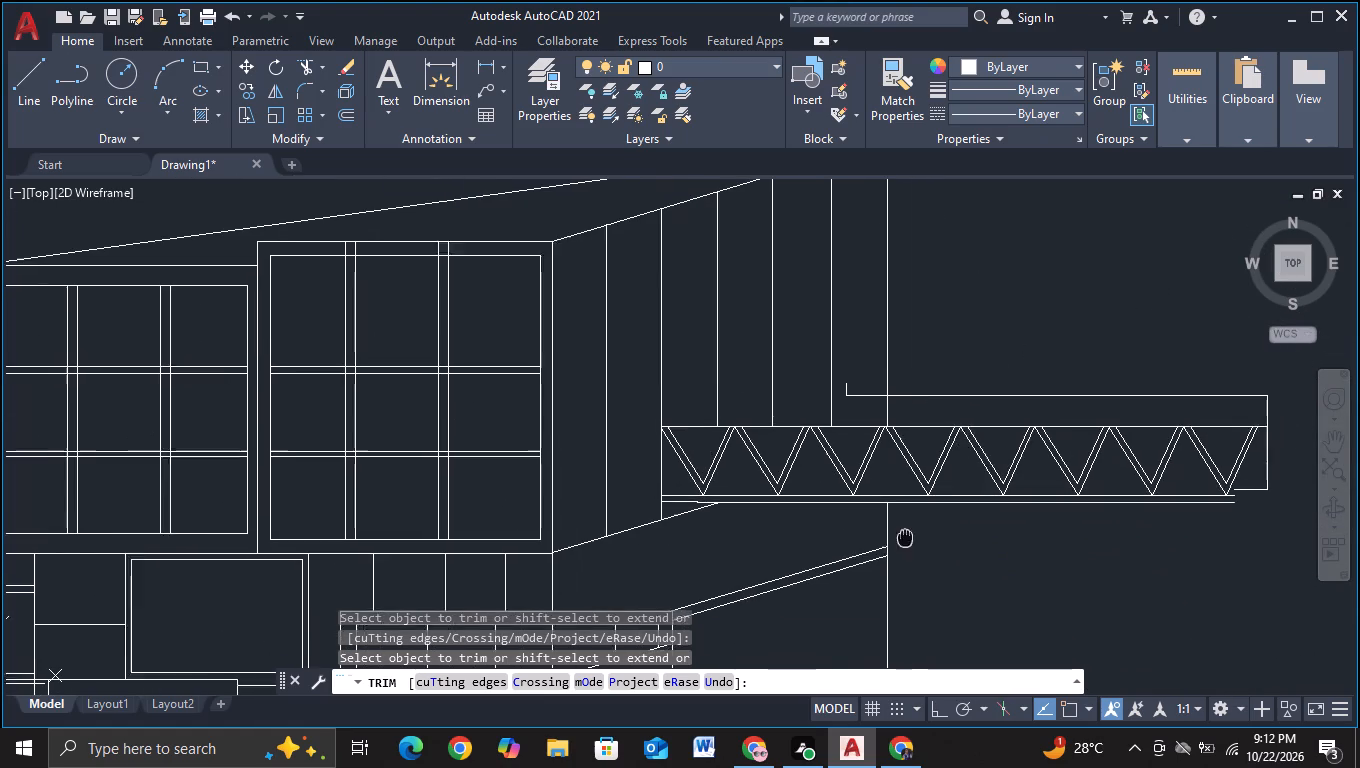
{"action": "middle_click_drag", "start_coordinate": [877, 541], "coordinate": [869, 541]}
{"action": "scroll", "coordinate": [844, 398], "scroll_direction": "down", "scroll_amount": 1}
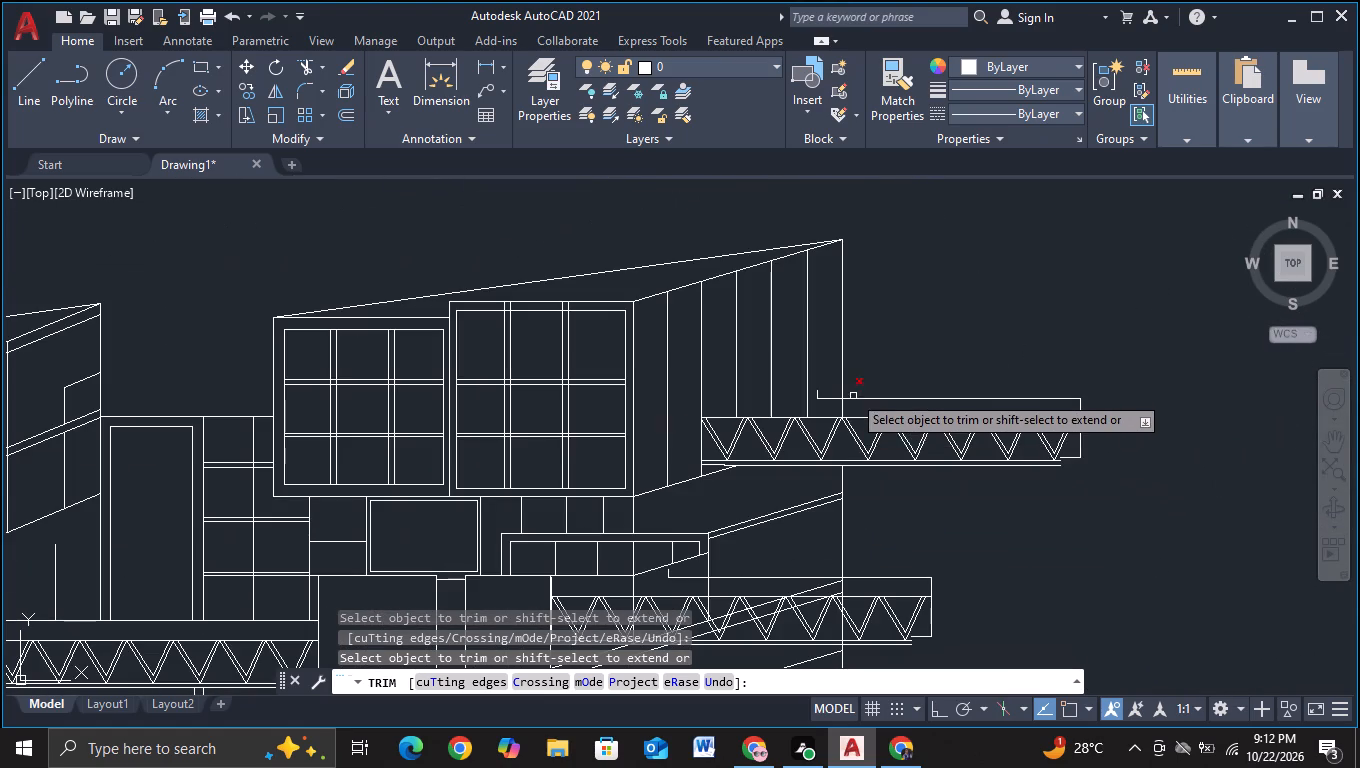
{"action": "left_click", "coordinate": [840, 407]}
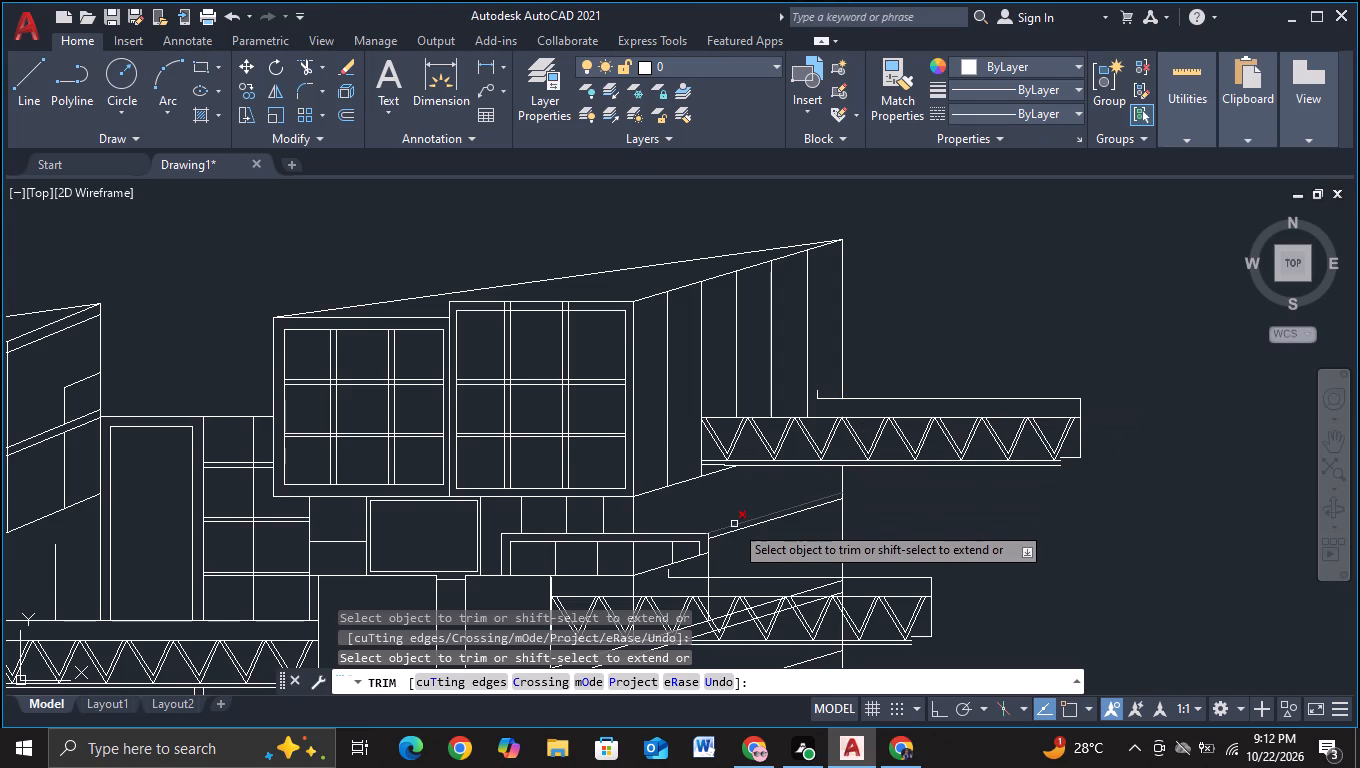
Draw a horizontal line about 17.2 units long from the inner end of the upper truss copy's cap line across the wall strips.
{"action": "left_click", "coordinate": [12, 88]}
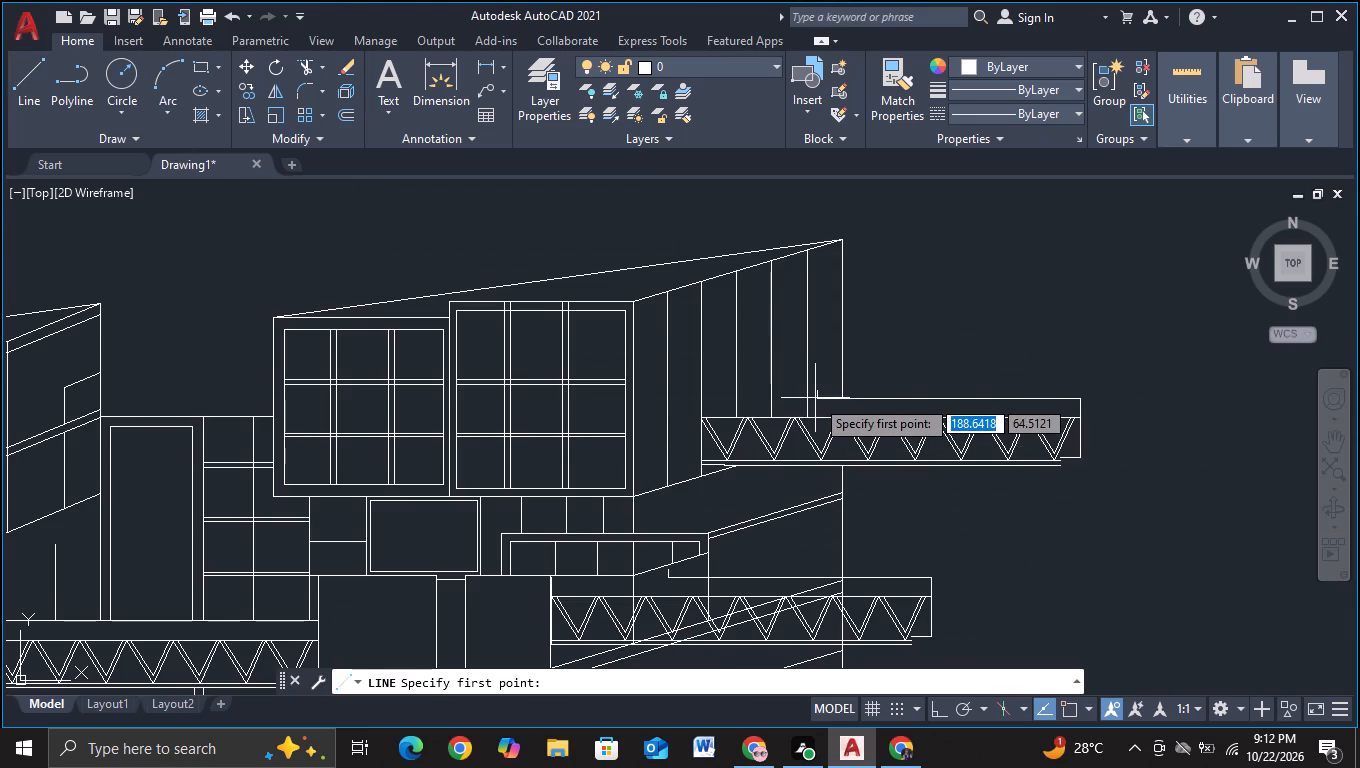
{"action": "key", "text": "F3"}
{"action": "left_click", "coordinate": [815, 398]}
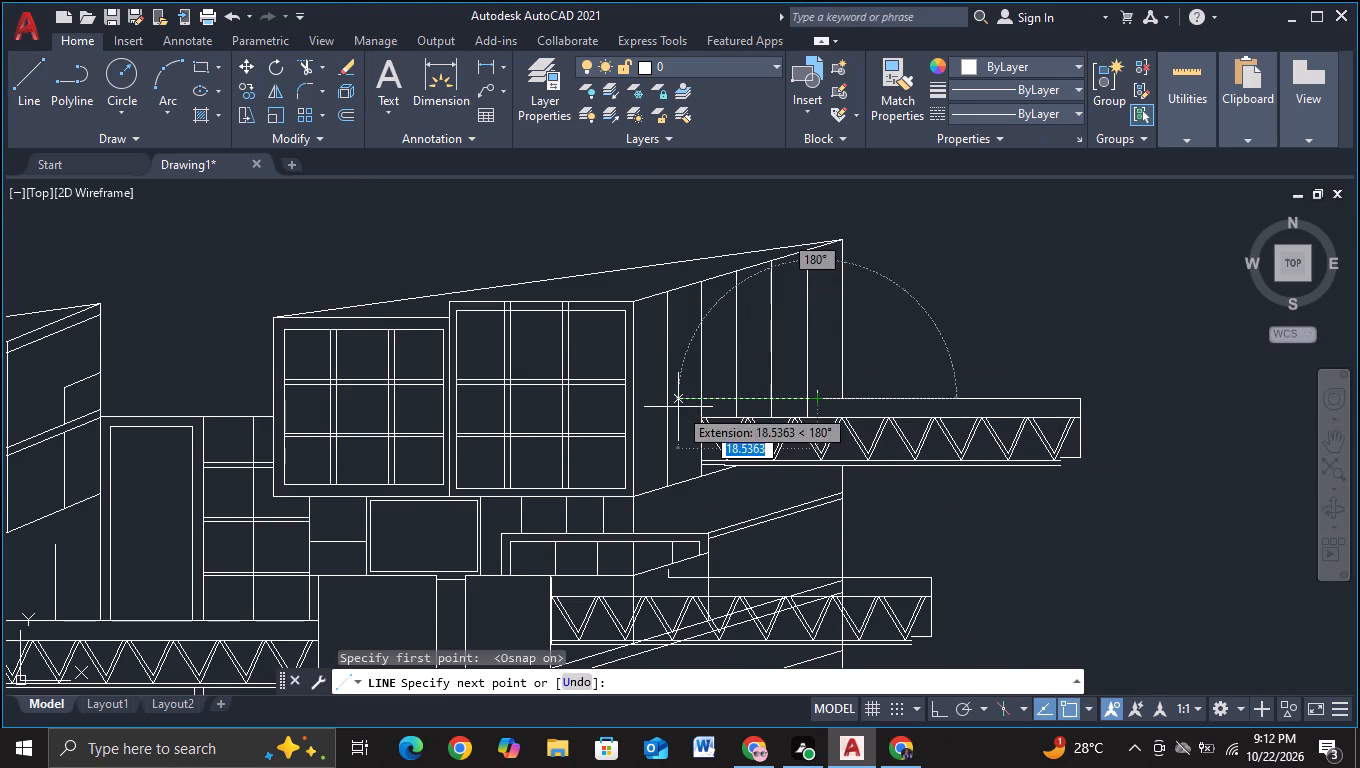
{"action": "scroll", "coordinate": [678, 407], "scroll_direction": "up", "scroll_amount": 2}
{"action": "key", "text": "F8"}
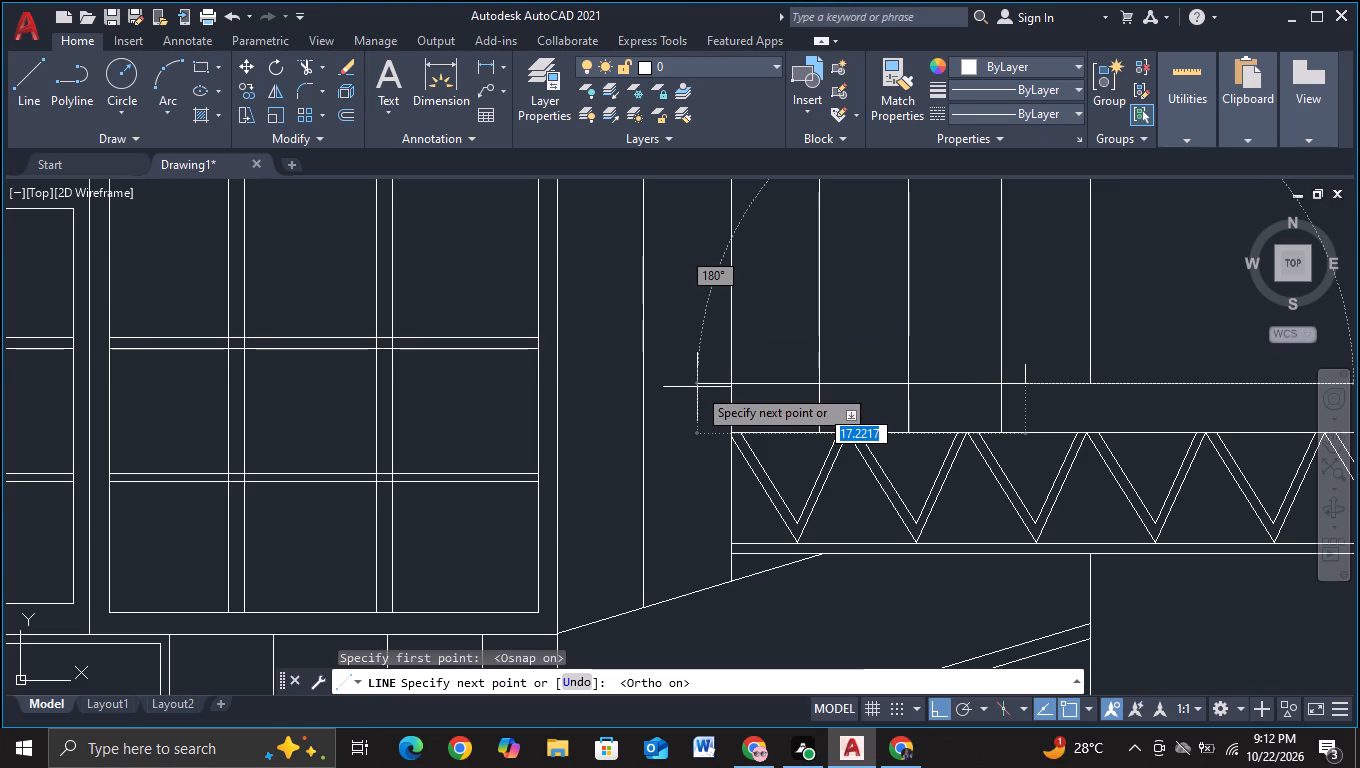
{"action": "left_click", "coordinate": [697, 379]}
{"action": "key", "text": "Escape"}
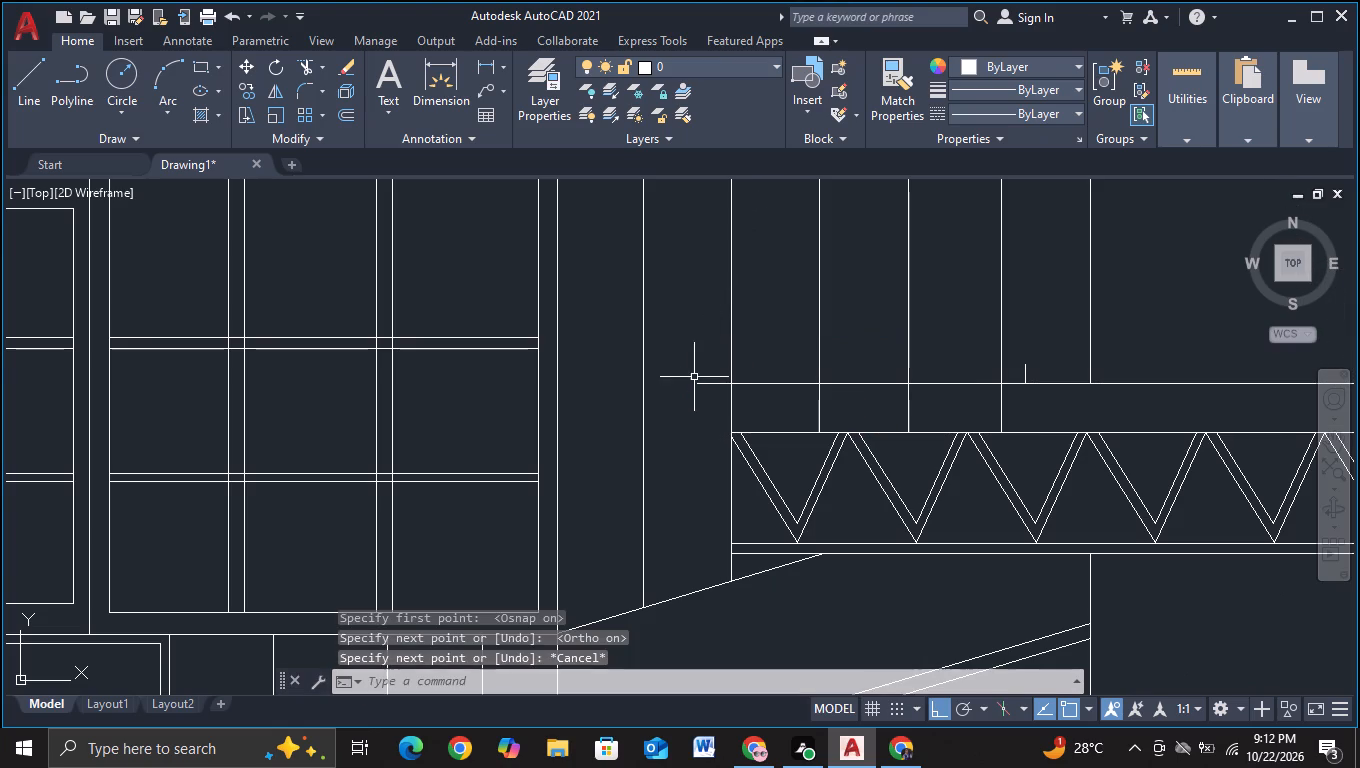
Trim the cap line extension's overhang, the wall strip lines between it and the truss, and the short vertical stub above it.
{"action": "left_click", "coordinate": [304, 59]}
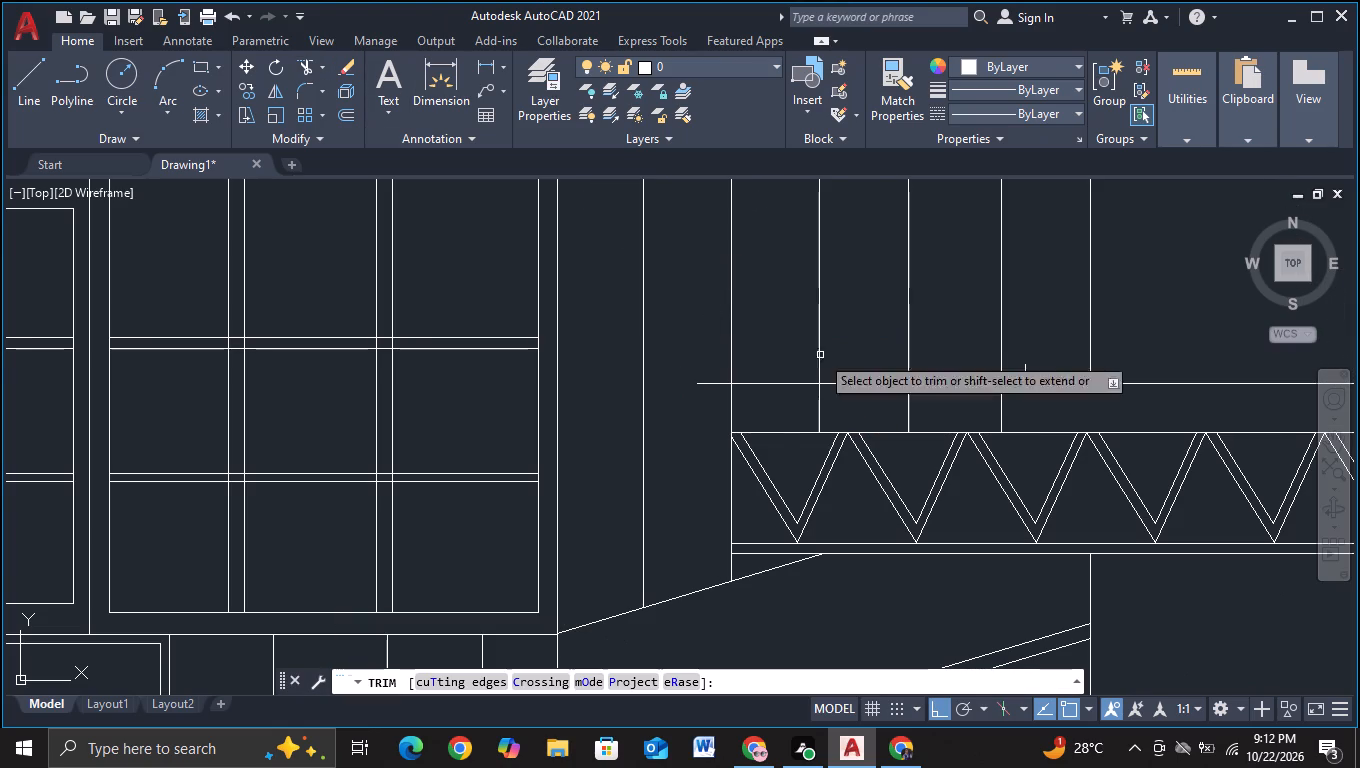
{"action": "left_click", "coordinate": [701, 383]}
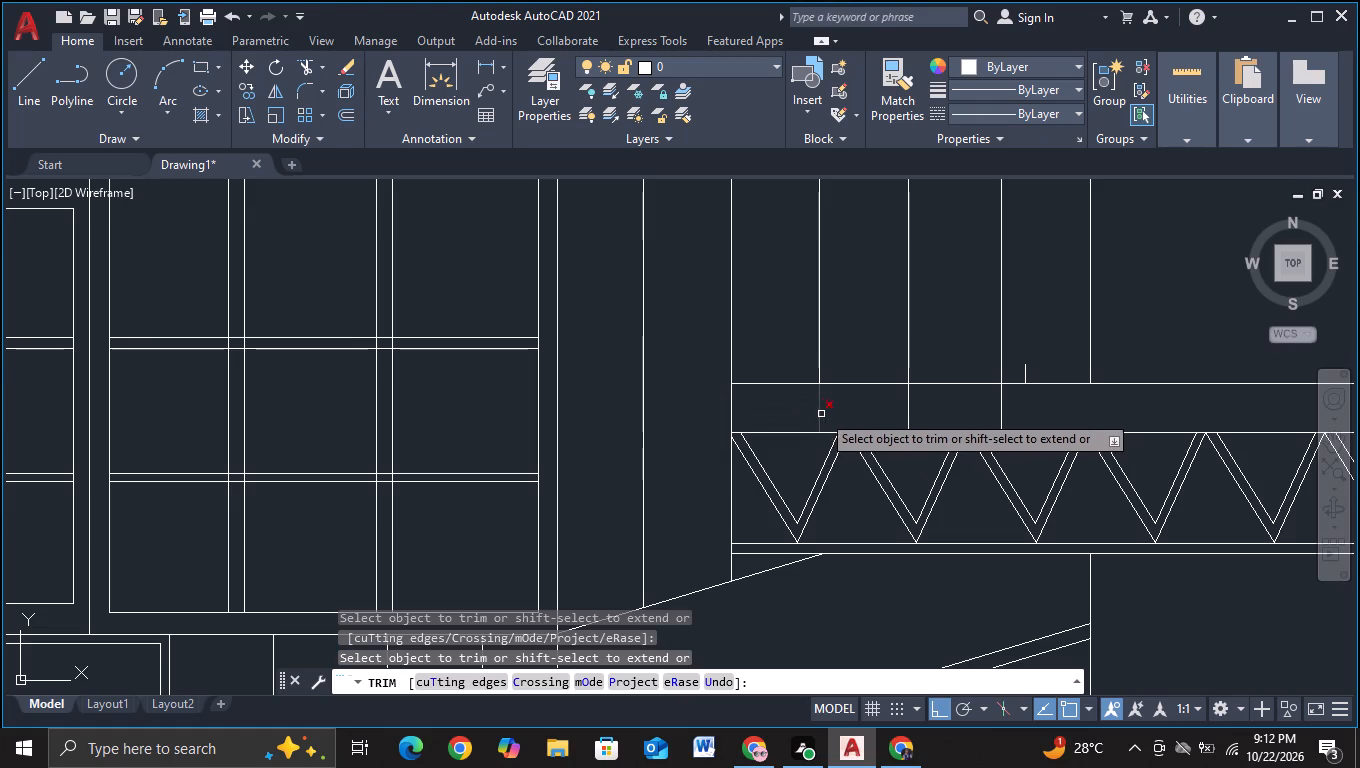
{"action": "left_click", "coordinate": [811, 411]}
{"action": "left_click", "coordinate": [1053, 419]}
{"action": "left_click", "coordinate": [1026, 365]}
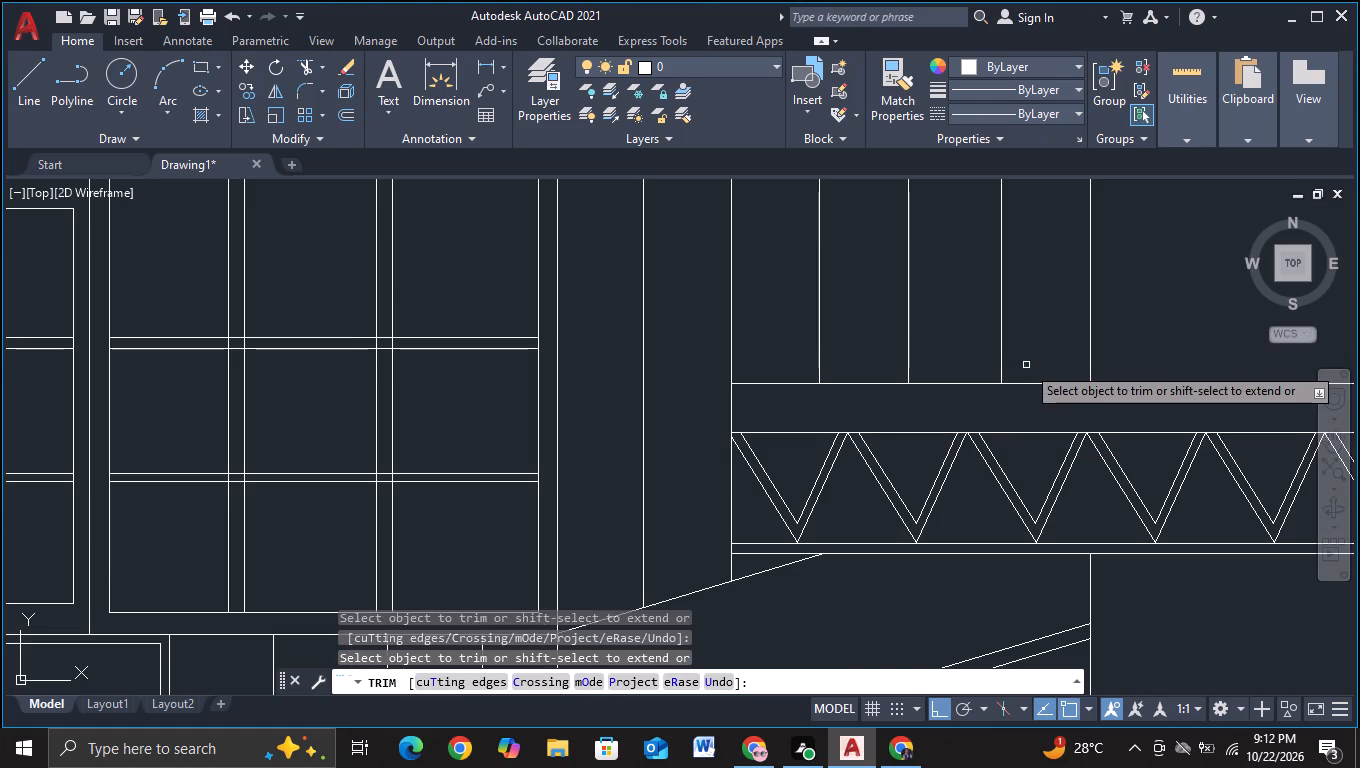
Remove the short horizontal line at the bottom of the upper truss copy's outer end.
{"action": "scroll", "coordinate": [1146, 414], "scroll_direction": "down", "scroll_amount": 2}
{"action": "middle_click_drag", "start_coordinate": [1146, 414], "coordinate": [673, 397]}
{"action": "scroll", "coordinate": [944, 442], "scroll_direction": "up", "scroll_amount": 1}
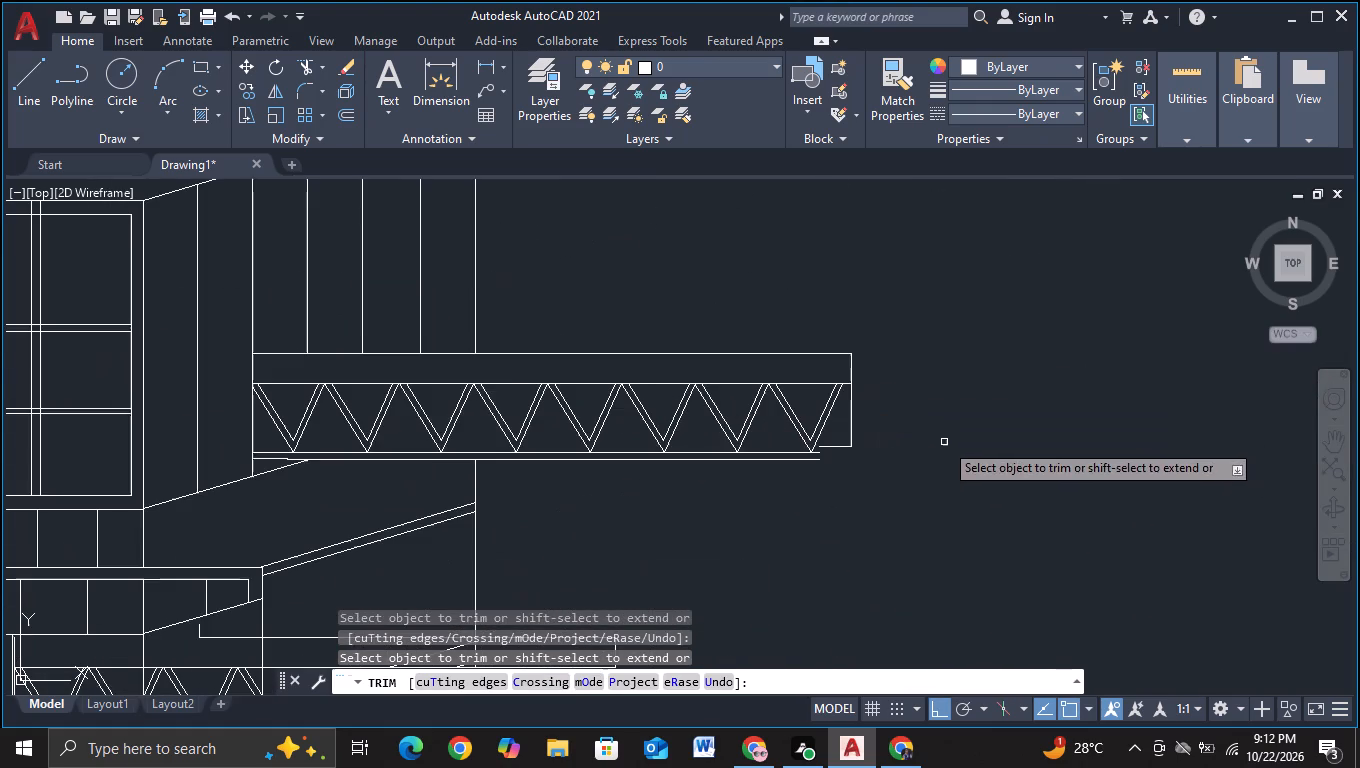
{"action": "middle_click_drag", "start_coordinate": [877, 464], "coordinate": [870, 413]}
{"action": "scroll", "coordinate": [852, 402], "scroll_direction": "up", "scroll_amount": 2}
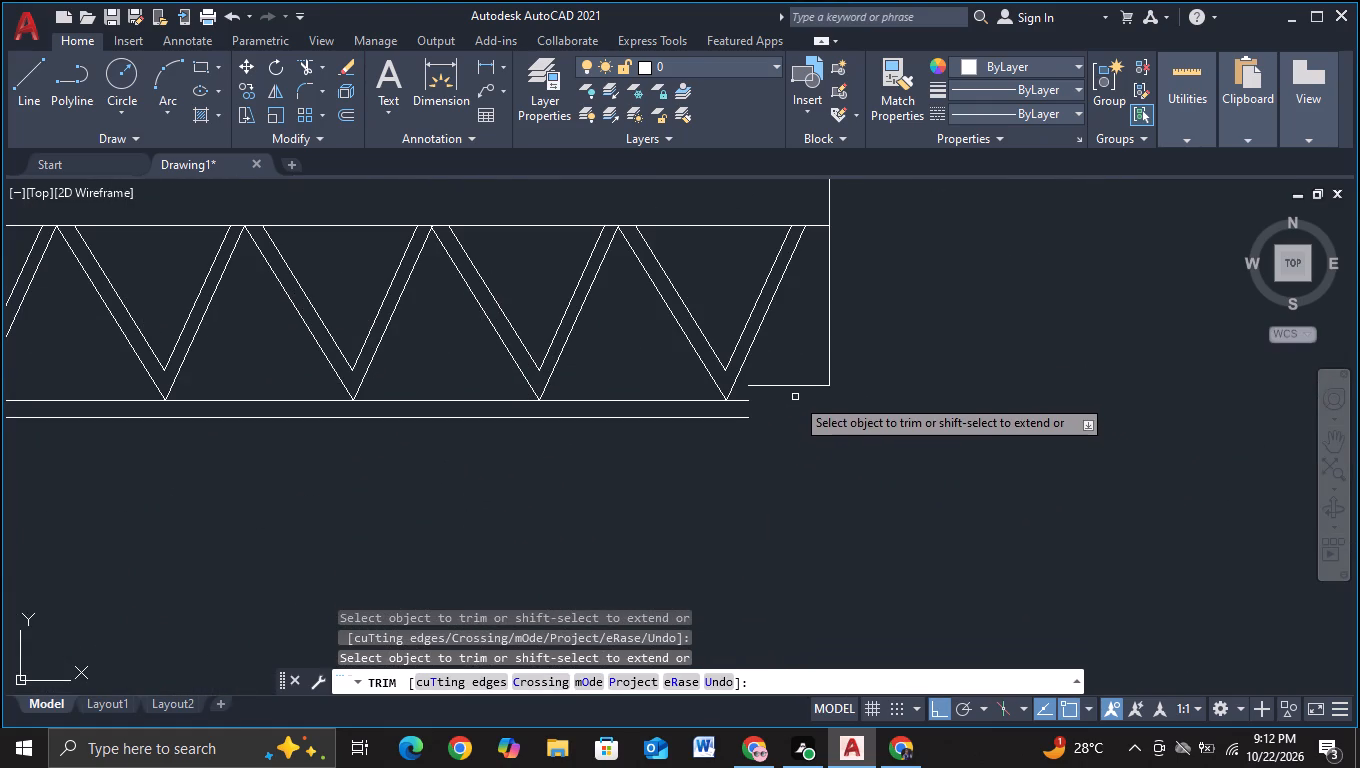
{"action": "left_click", "coordinate": [797, 388]}
{"action": "key", "text": "Escape"}
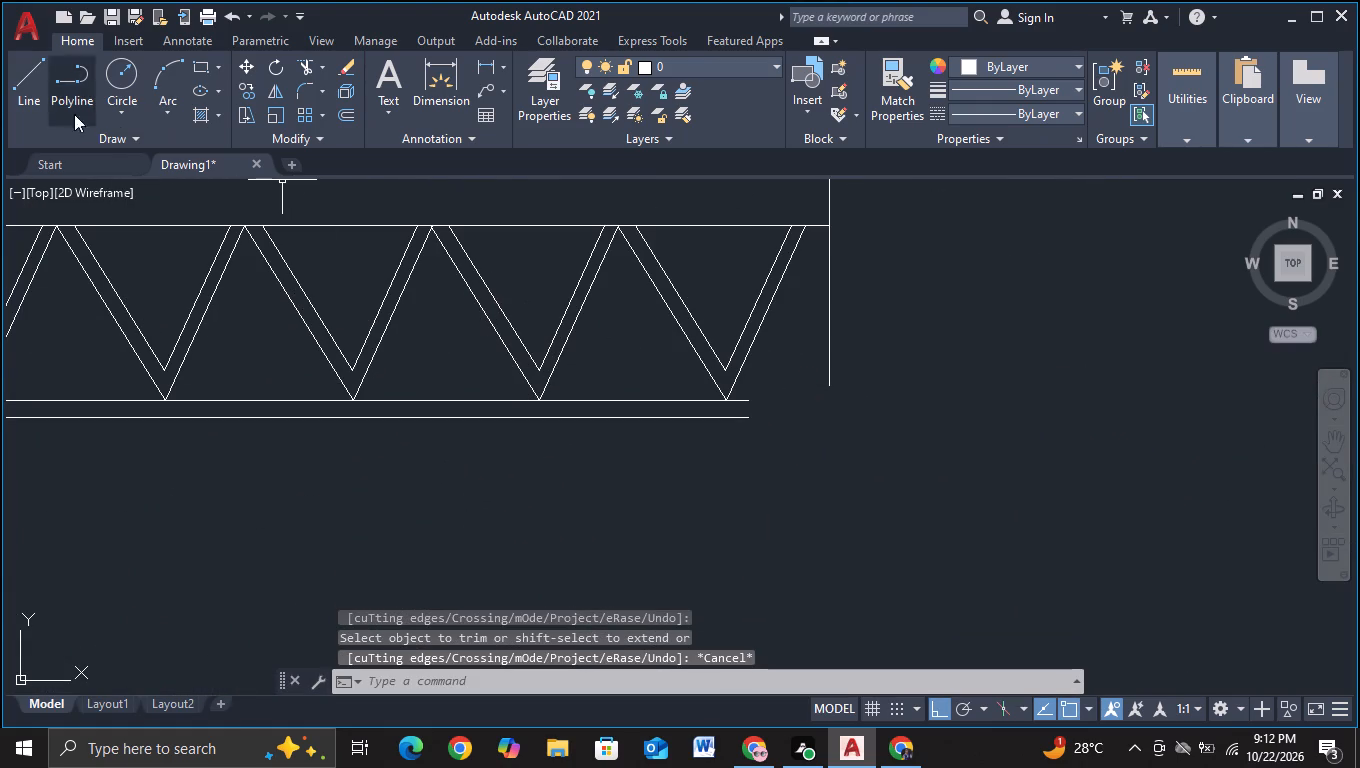
Draw lines extending the upper truss copy's outer end vertical down to the upper bottom line's level and joining it to that line.
{"action": "left_click", "coordinate": [17, 99]}
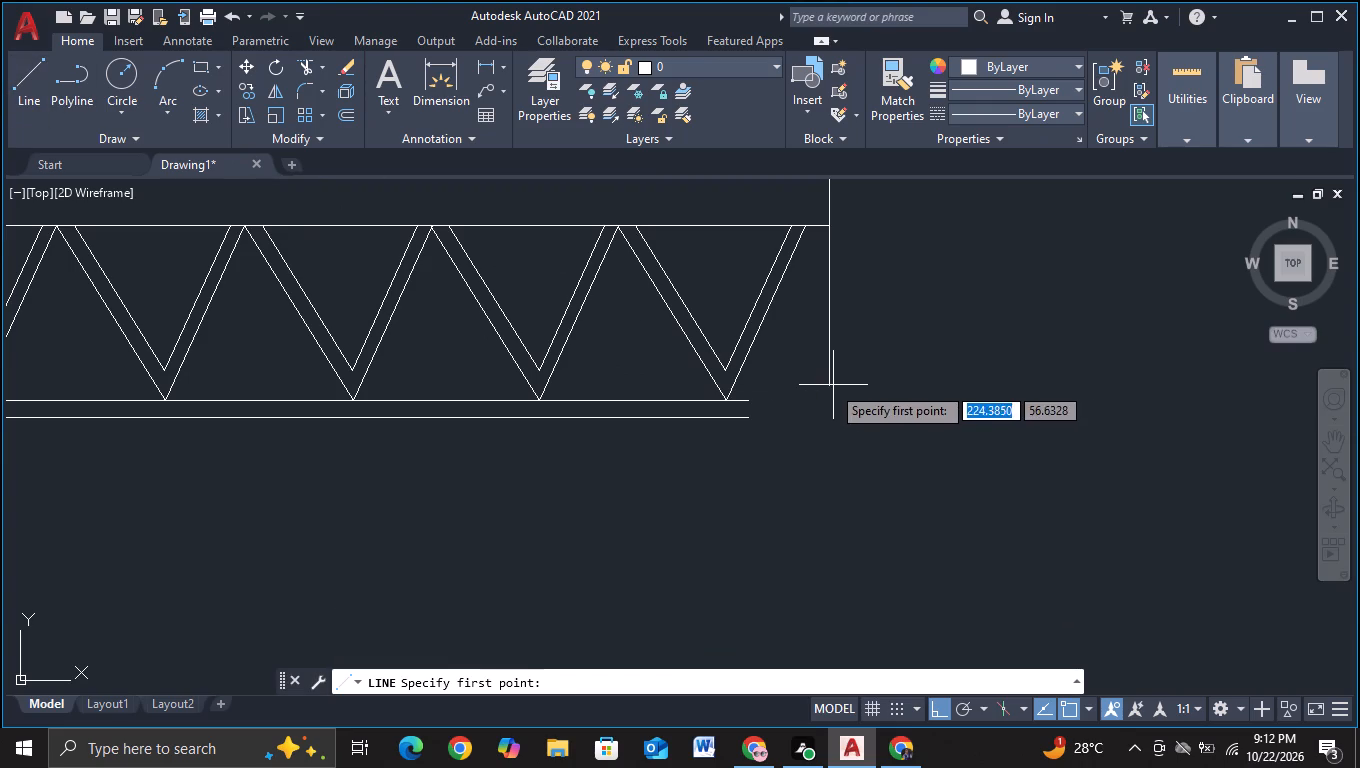
{"action": "left_click", "coordinate": [829, 385]}
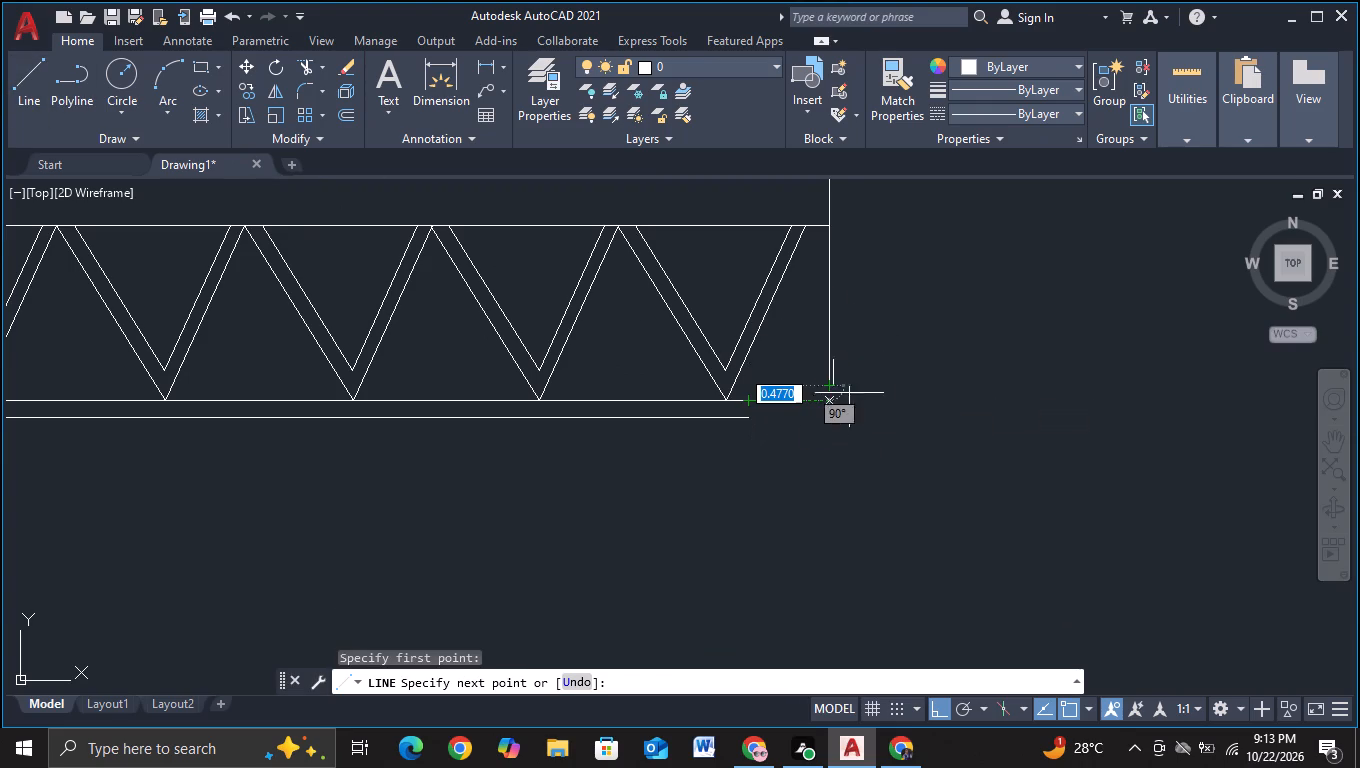
{"action": "left_click", "coordinate": [831, 402]}
{"action": "left_click", "coordinate": [764, 401]}
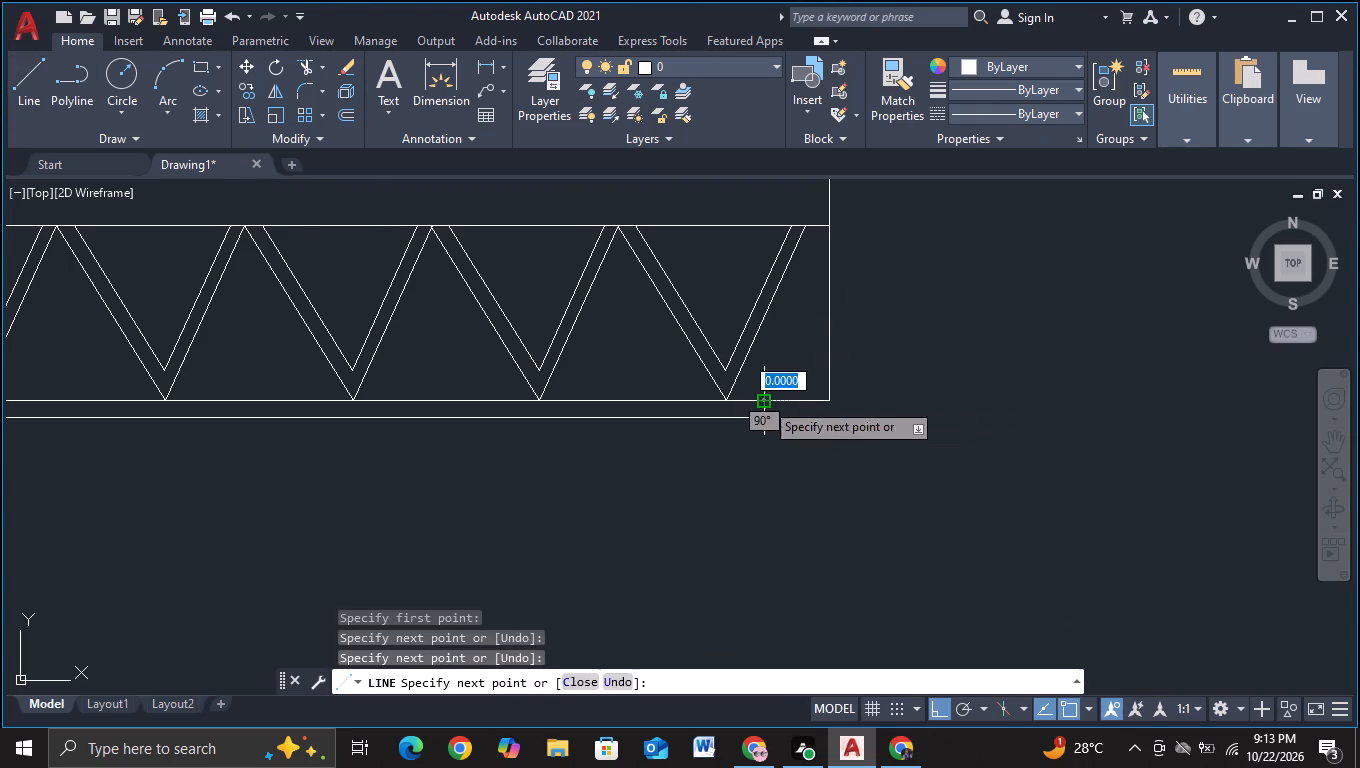
{"action": "key", "text": "Escape"}
{"action": "left_click", "coordinate": [10, 109]}
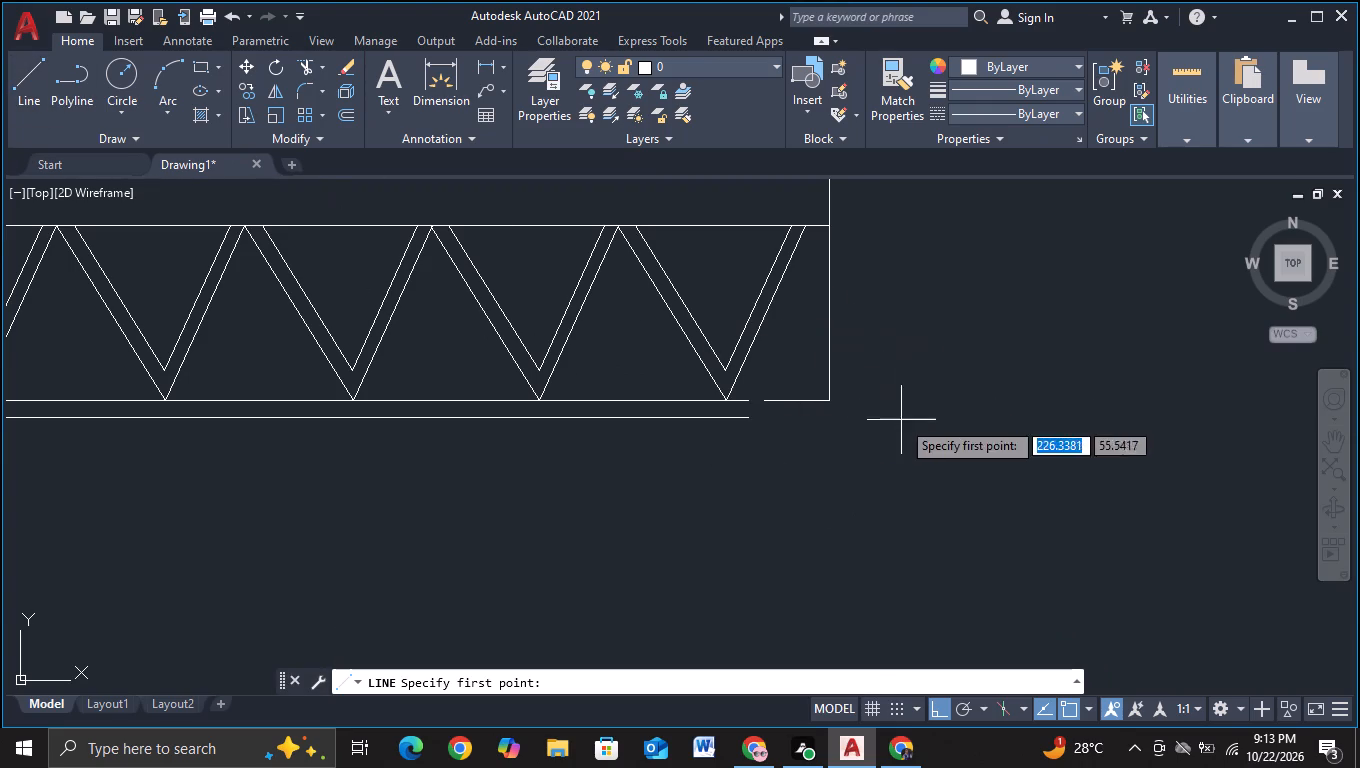
{"action": "left_click", "coordinate": [751, 401]}
{"action": "left_click", "coordinate": [767, 401]}
{"action": "key", "text": "Escape"}
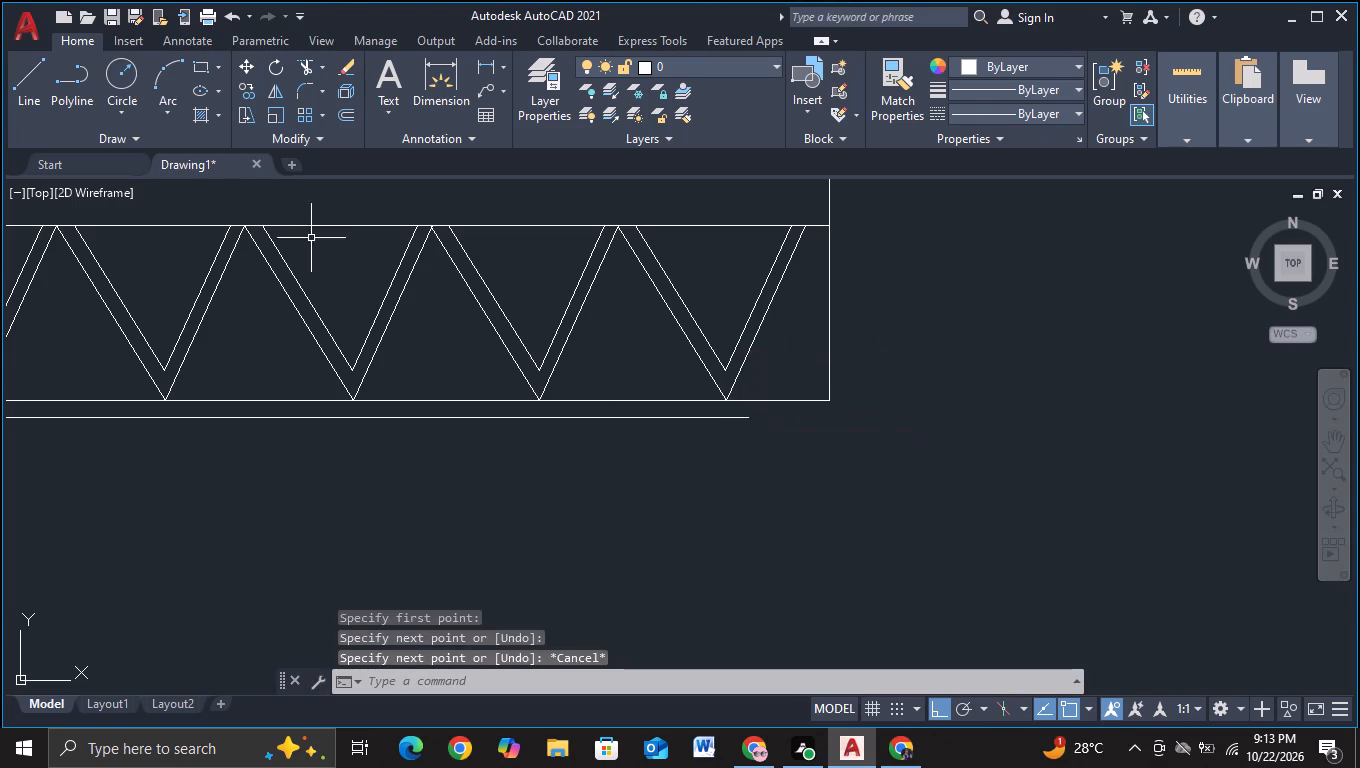
Extend the lowest bottom line about 2.7 units with a new line to the truss's outer end, closing it up to the corner above.
{"action": "left_click", "coordinate": [38, 81]}
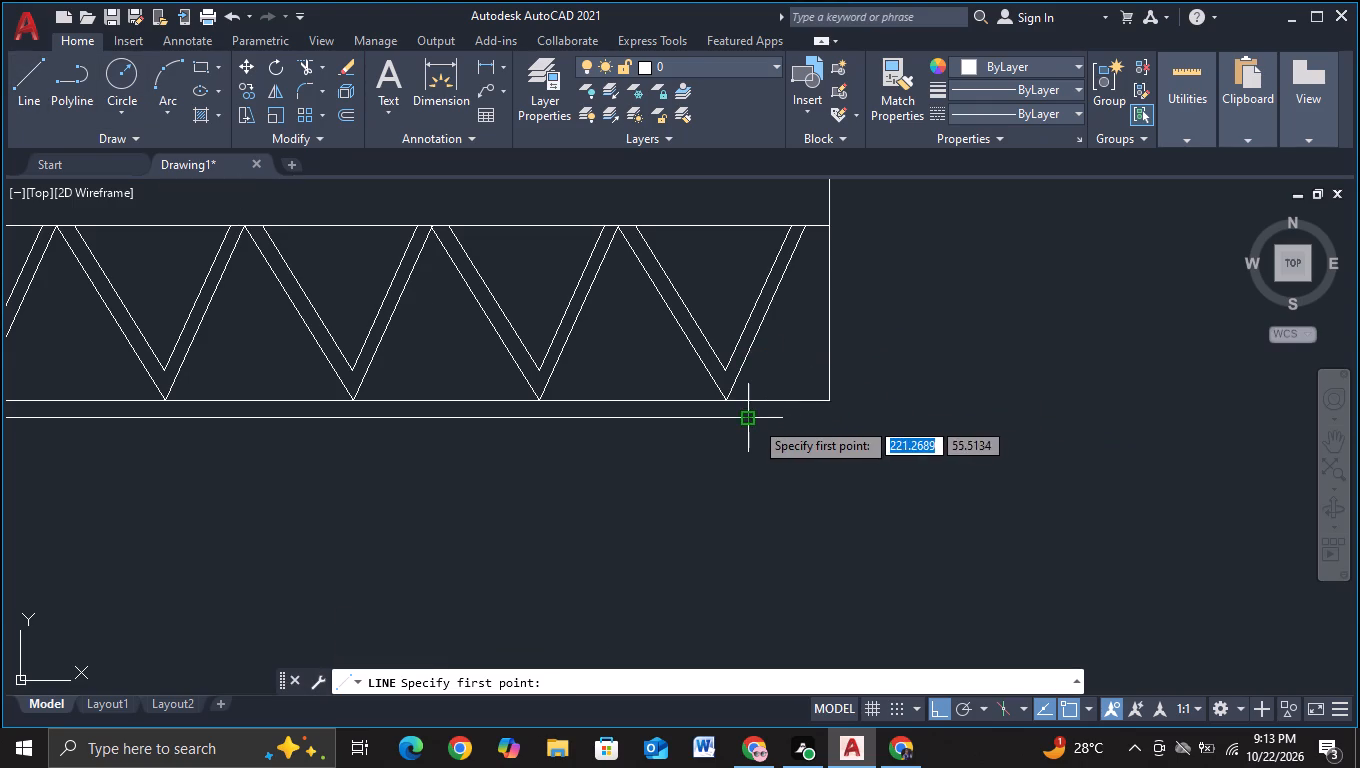
{"action": "left_click", "coordinate": [754, 420]}
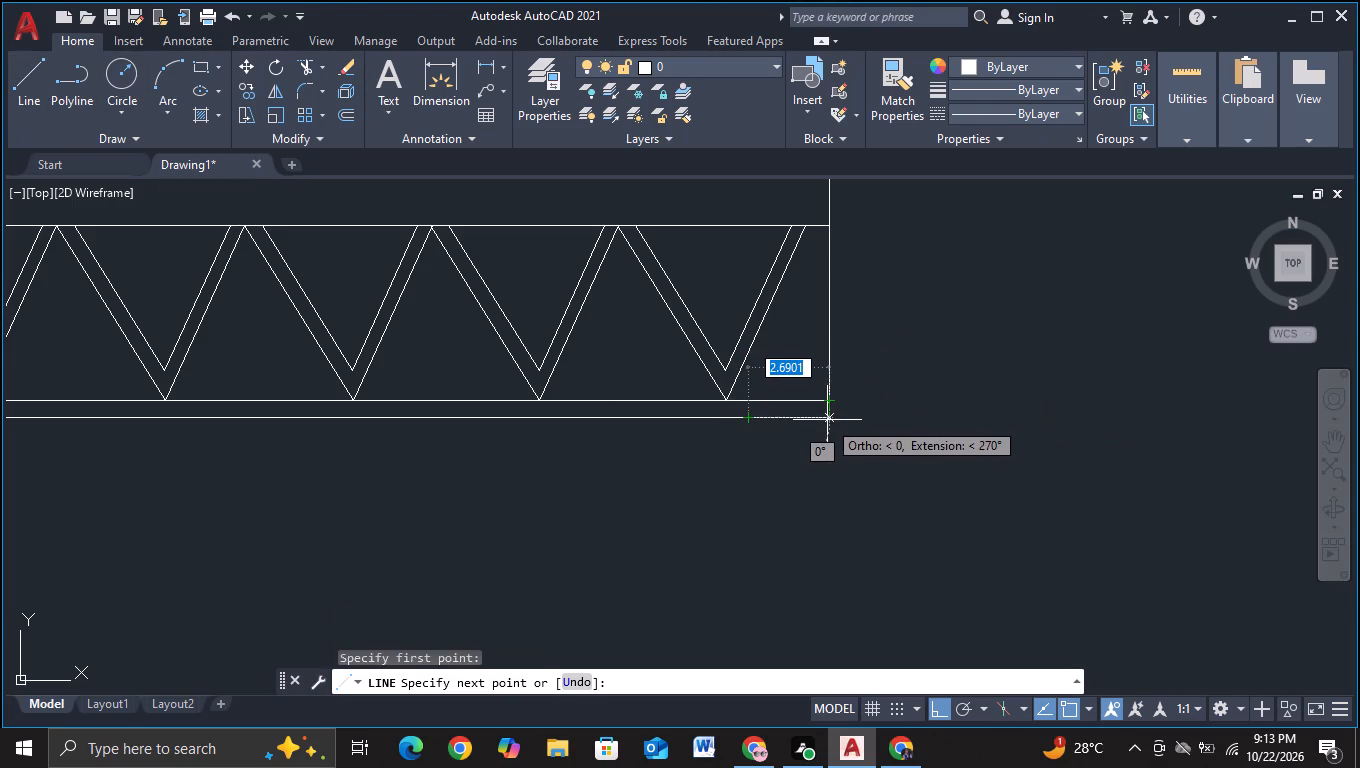
{"action": "left_click", "coordinate": [827, 420]}
{"action": "left_click", "coordinate": [822, 405]}
{"action": "key", "text": "Escape"}
Remove the short misaligned segment of the upper truss copy's lowest bottom line beside the wall's vertical strip line.
{"action": "scroll", "coordinate": [881, 476], "scroll_direction": "down", "scroll_amount": 2}
{"action": "middle_click_drag", "start_coordinate": [839, 529], "coordinate": [910, 407]}
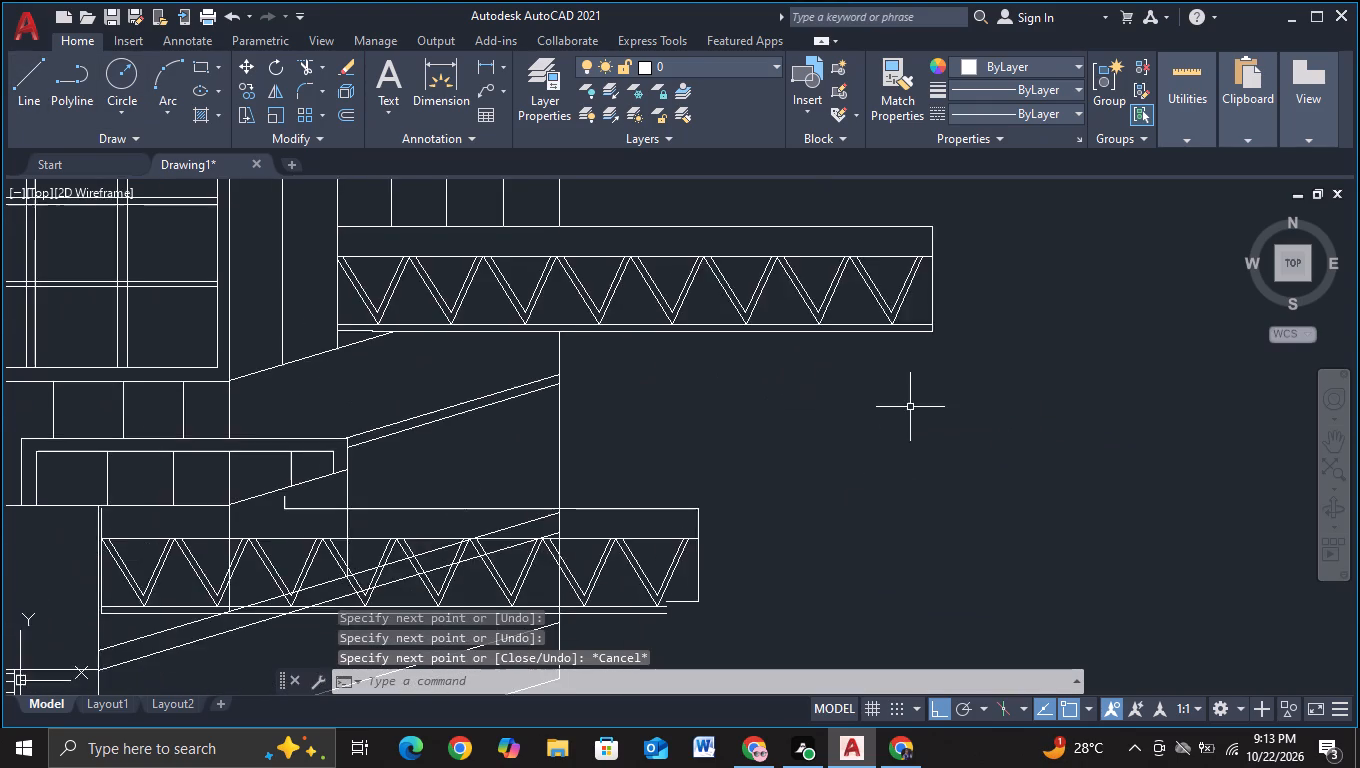
{"action": "scroll", "coordinate": [910, 407], "scroll_direction": "down", "scroll_amount": 2}
{"action": "scroll", "coordinate": [867, 449], "scroll_direction": "up", "scroll_amount": 2}
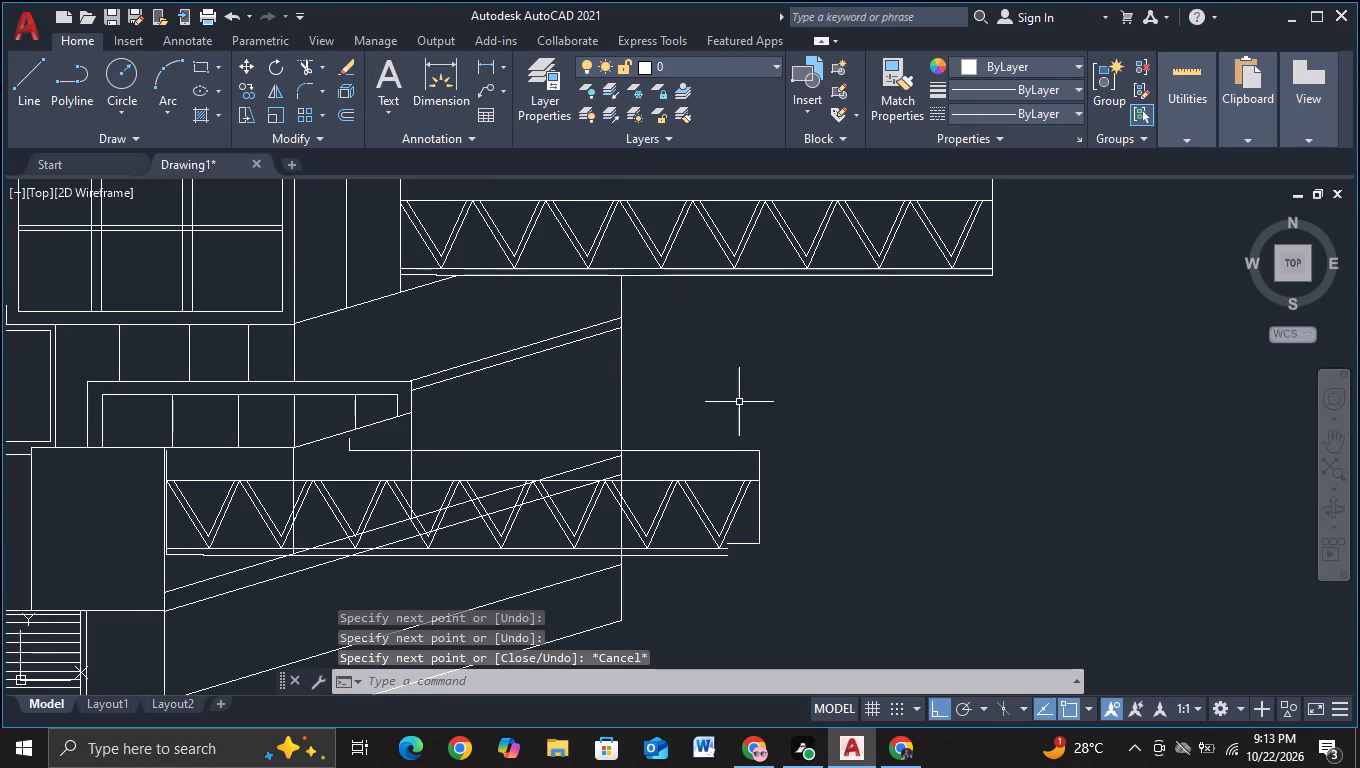
{"action": "scroll", "coordinate": [458, 277], "scroll_direction": "up", "scroll_amount": 3}
{"action": "middle_click_drag", "start_coordinate": [486, 356], "coordinate": [586, 460]}
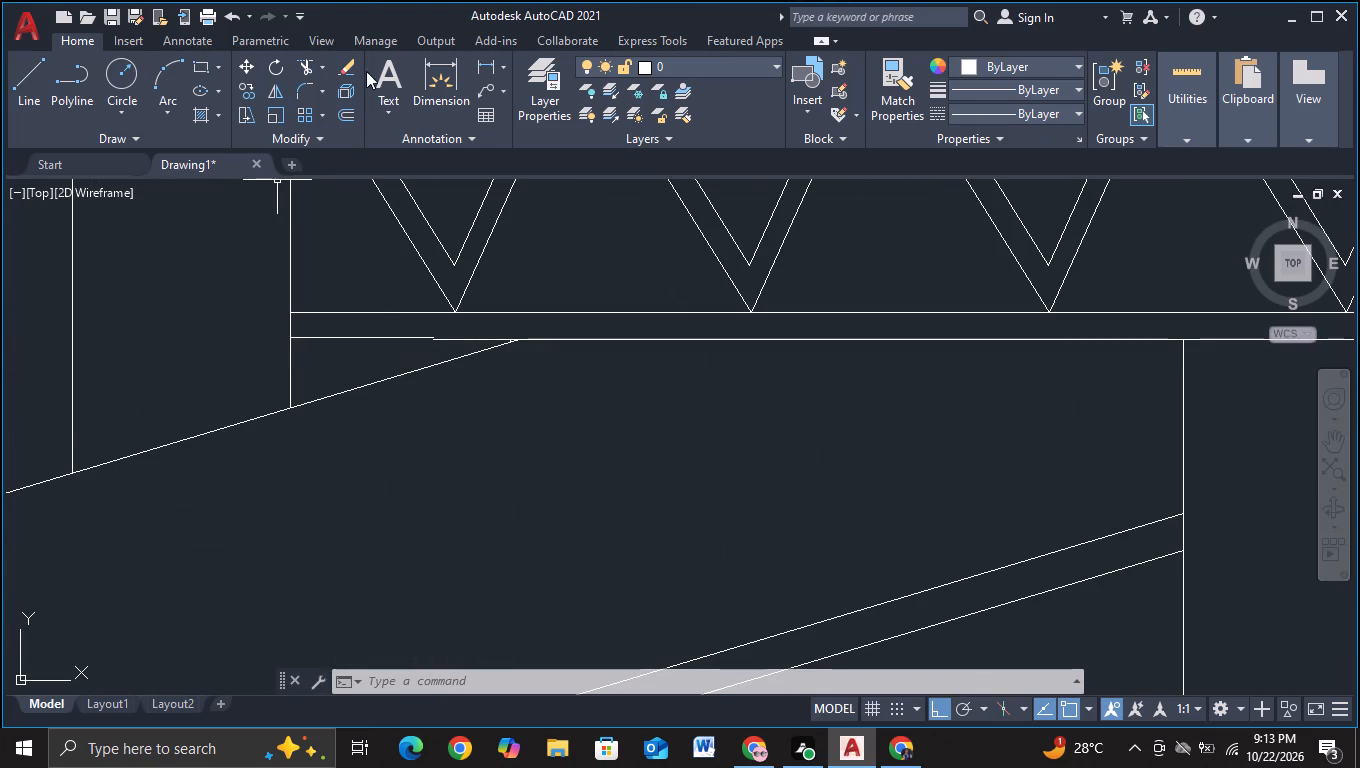
{"action": "left_click", "coordinate": [304, 71]}
{"action": "left_click", "coordinate": [372, 339]}
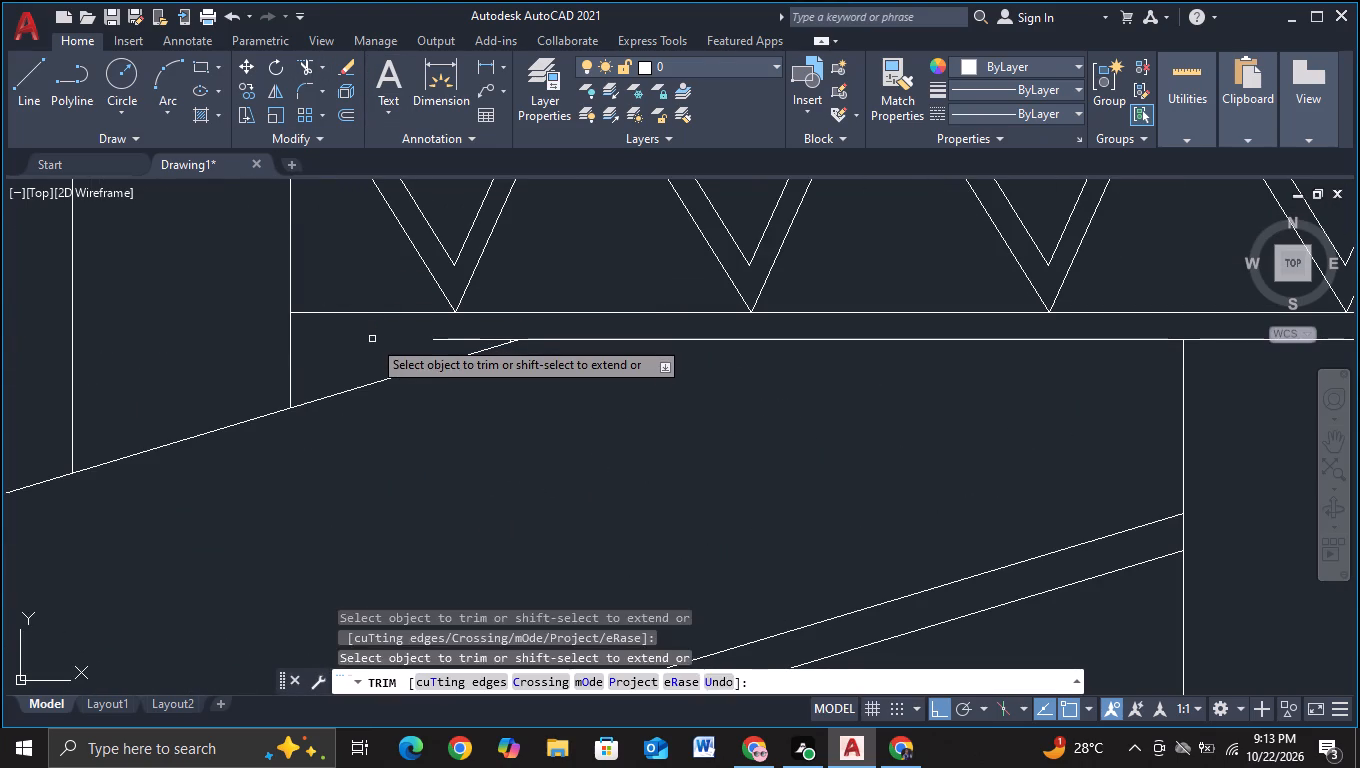
{"action": "key", "text": "Escape"}
Extend the upper truss copy's lowest bottom line to its inner-end vertical, trimming the overshoot and the piece where the sloping line meets it.
{"action": "left_click", "coordinate": [14, 81]}
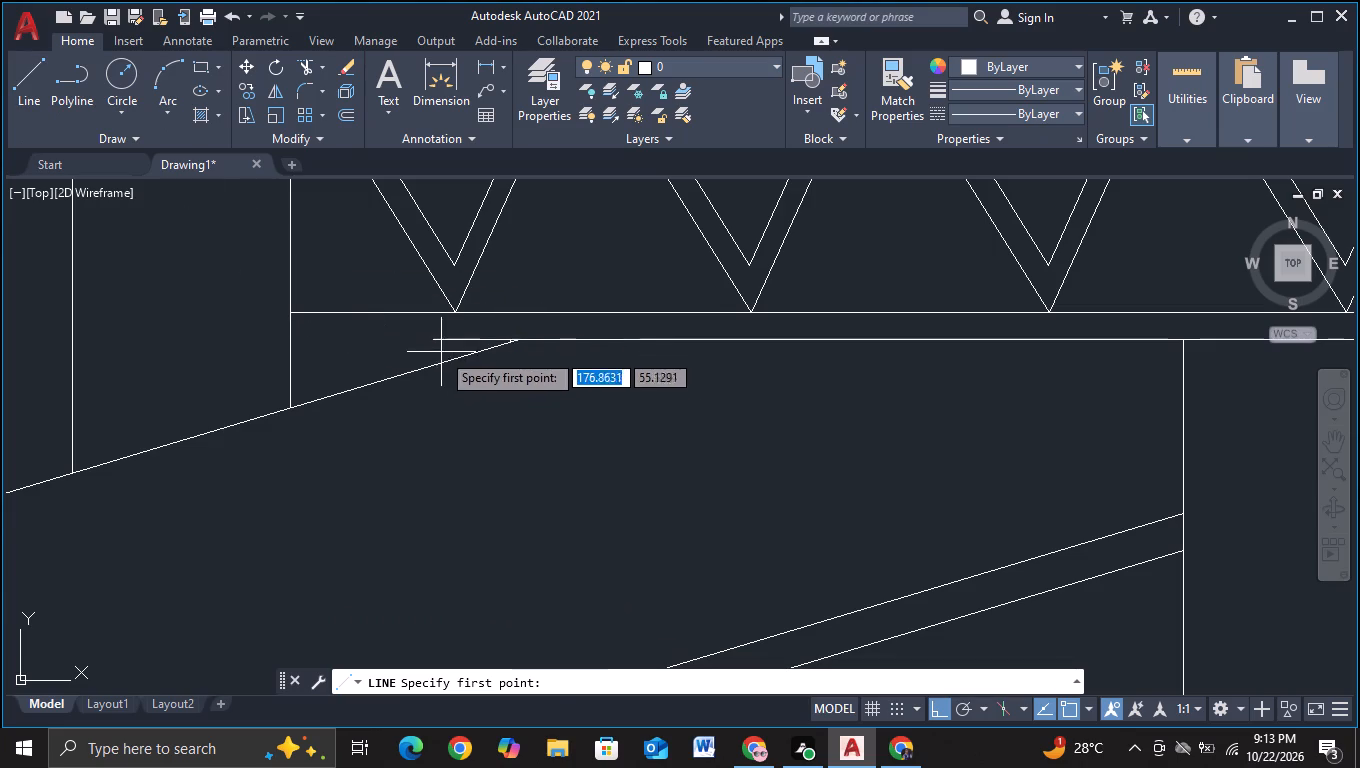
{"action": "left_click", "coordinate": [431, 345]}
{"action": "left_click", "coordinate": [222, 339]}
{"action": "key", "text": "Escape"}
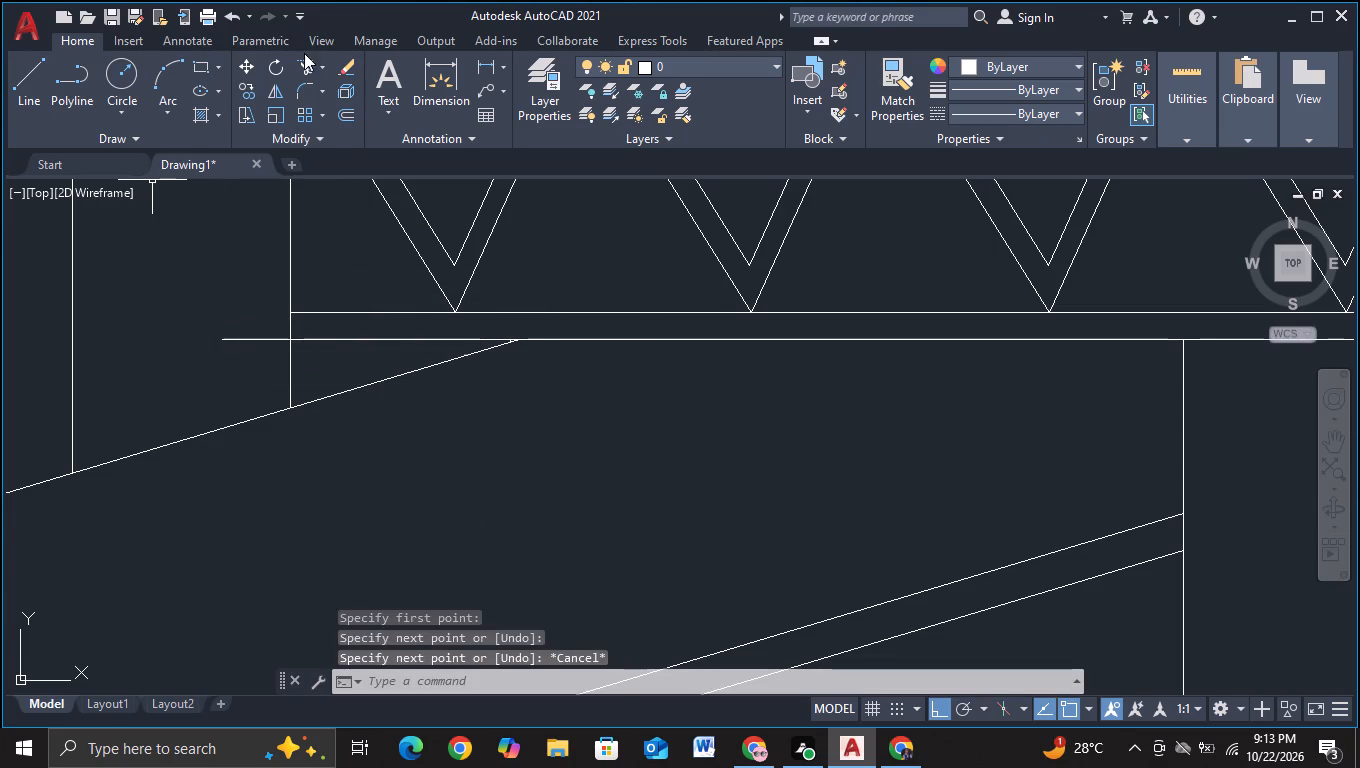
{"action": "left_click", "coordinate": [304, 63]}
{"action": "left_click_drag", "start_coordinate": [250, 316], "coordinate": [243, 373]}
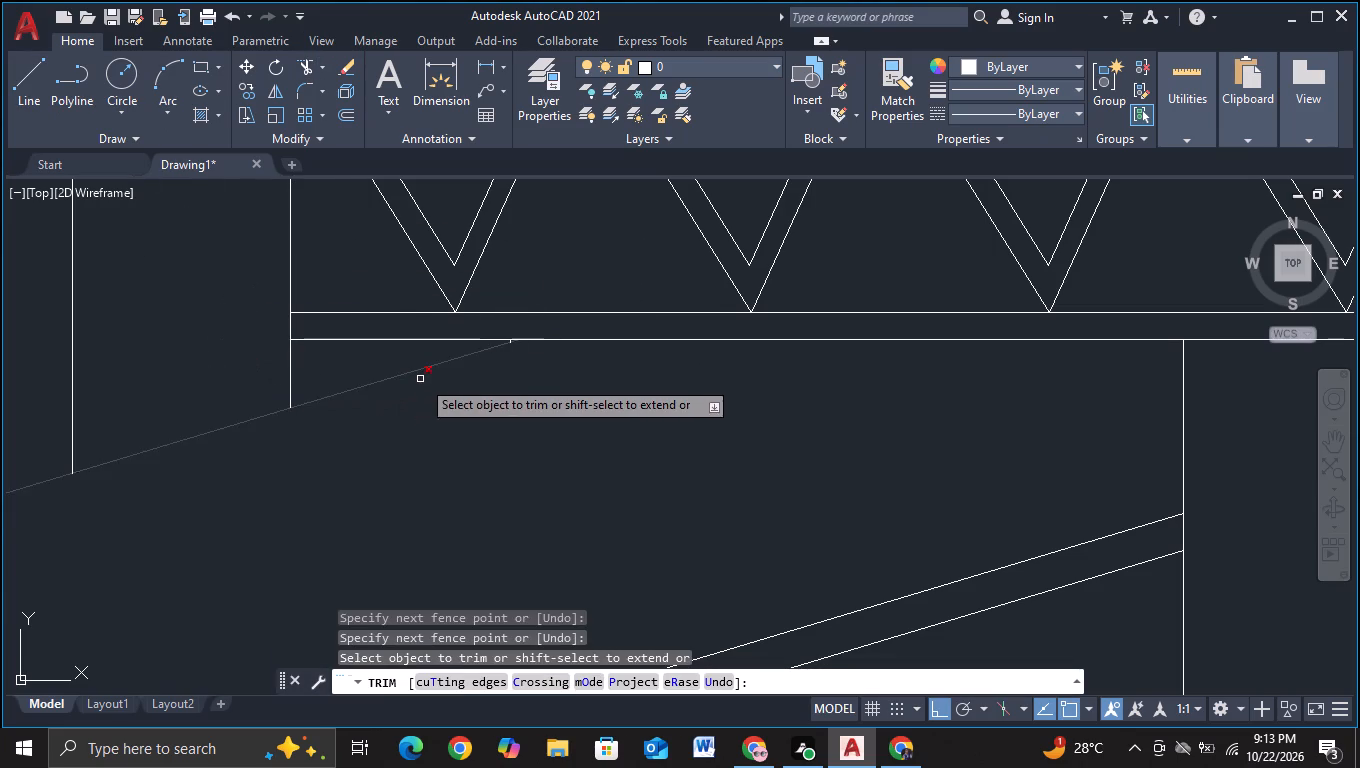
{"action": "scroll", "coordinate": [525, 346], "scroll_direction": "up", "scroll_amount": 3}
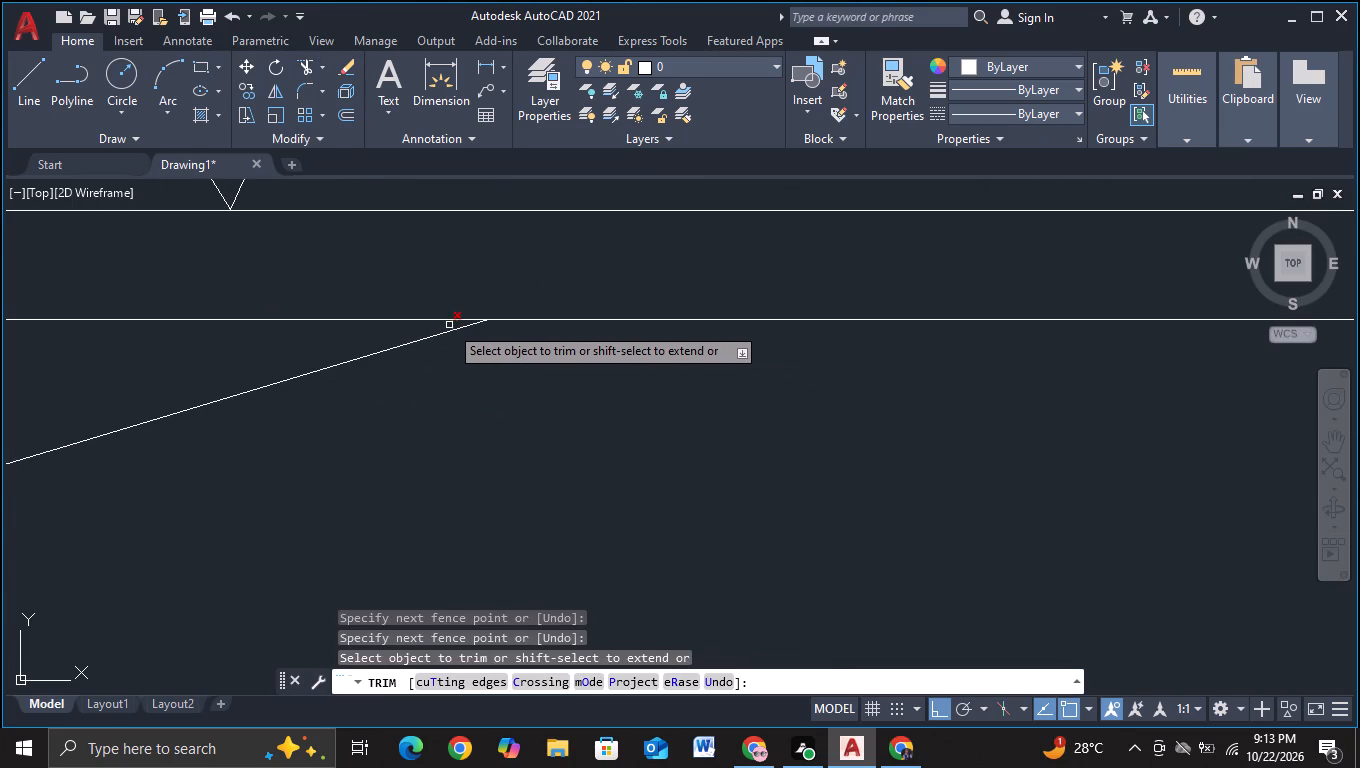
{"action": "left_click", "coordinate": [449, 325]}
Trim the upper sloping line and the wall's vertical line where they cross the lower truss copy's bottom band near the second V.
{"action": "scroll", "coordinate": [585, 425], "scroll_direction": "down", "scroll_amount": 6}
{"action": "middle_click_drag", "start_coordinate": [811, 545], "coordinate": [824, 371]}
{"action": "middle_click_drag", "start_coordinate": [915, 499], "coordinate": [934, 369]}
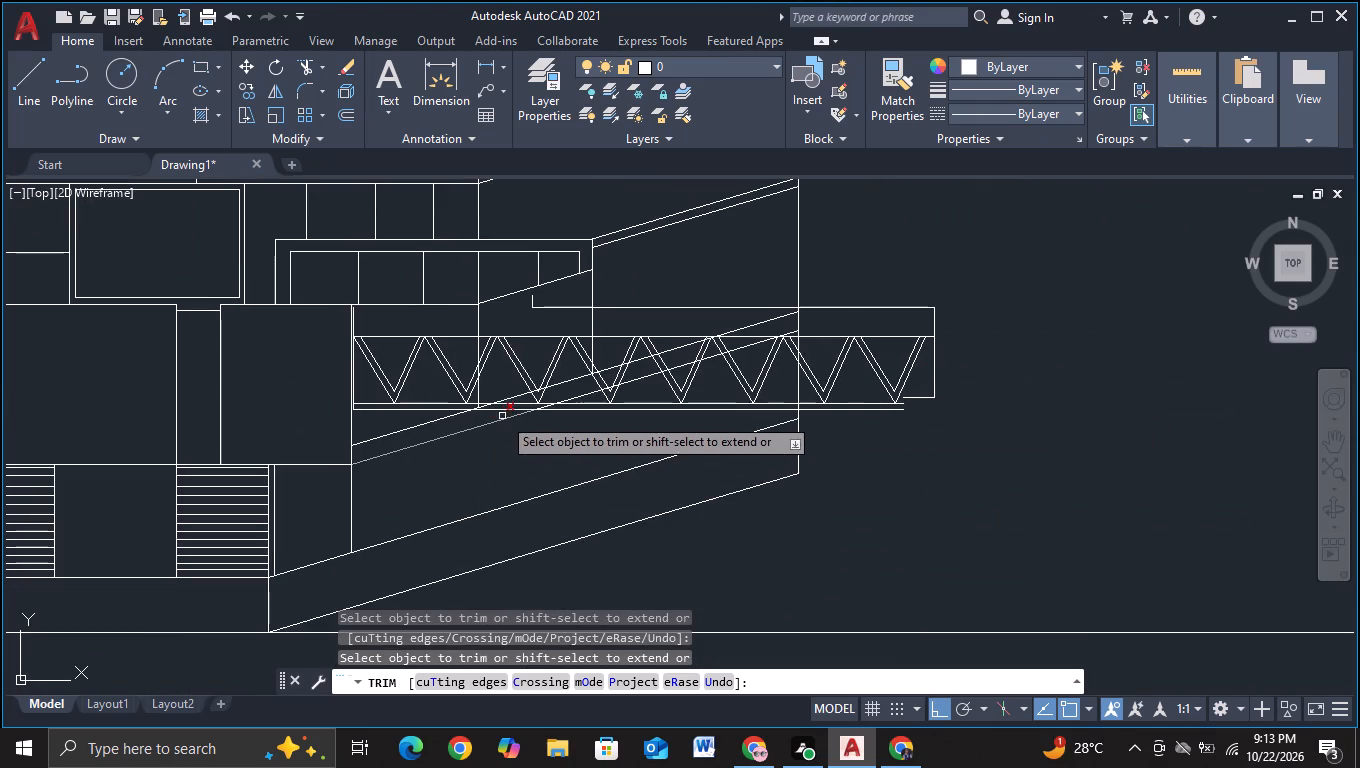
{"action": "scroll", "coordinate": [503, 416], "scroll_direction": "up", "scroll_amount": 2}
{"action": "left_click", "coordinate": [437, 394]}
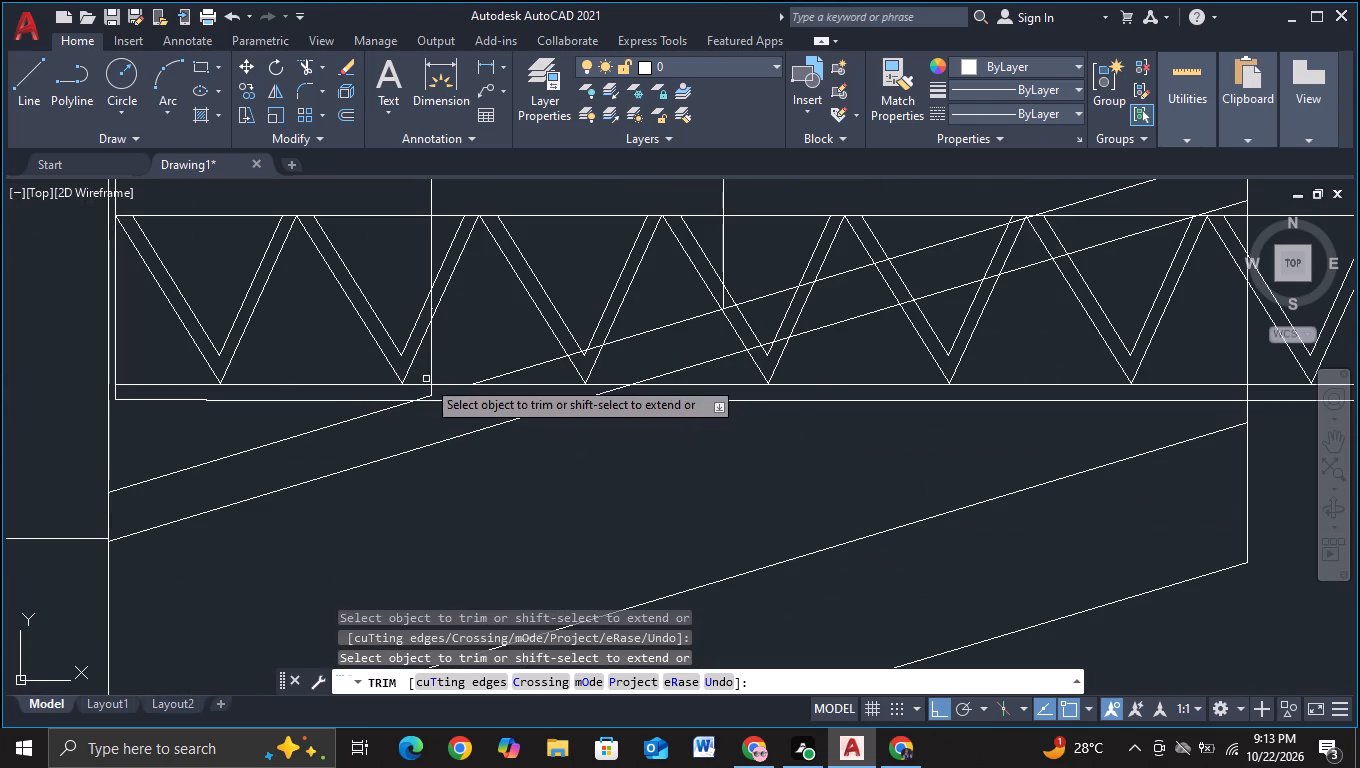
{"action": "left_click_drag", "start_coordinate": [425, 373], "coordinate": [470, 372]}
{"action": "left_click", "coordinate": [430, 388]}
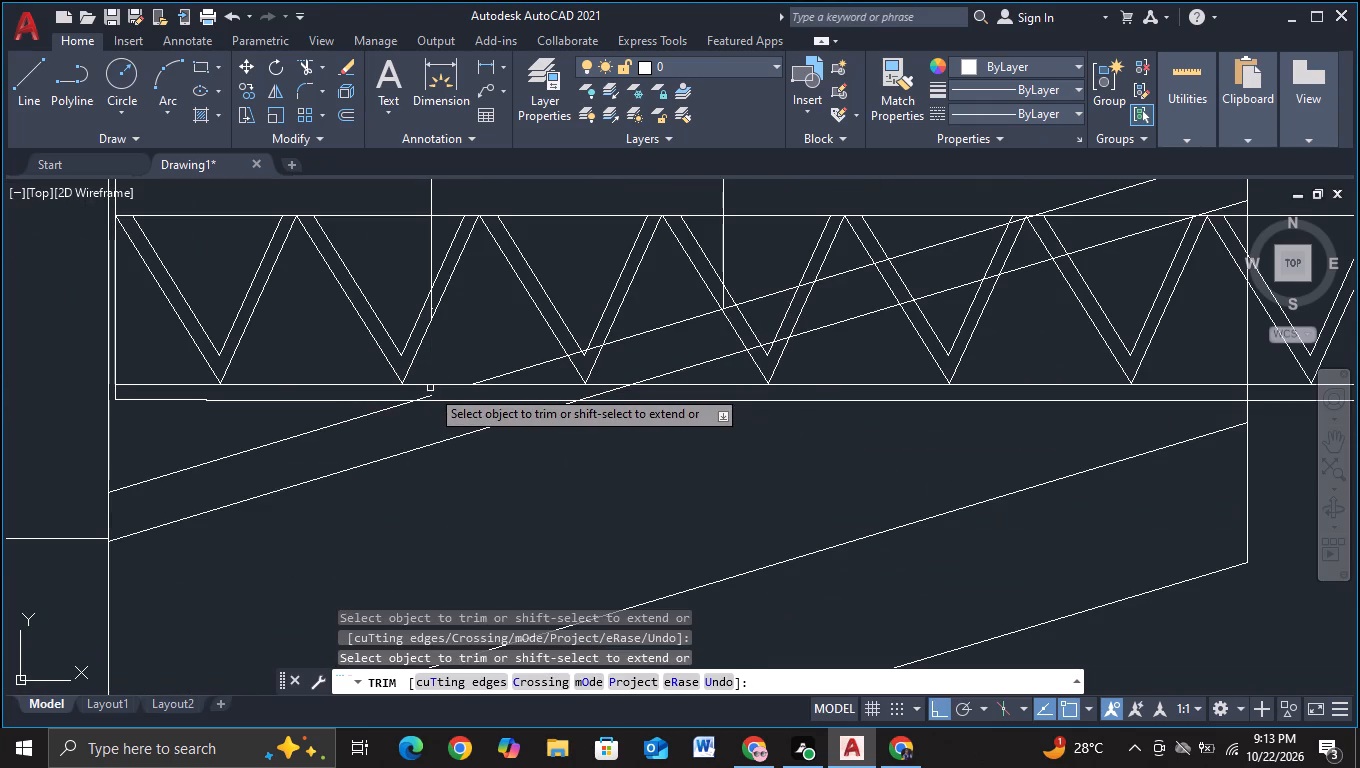
{"action": "left_click", "coordinate": [429, 394]}
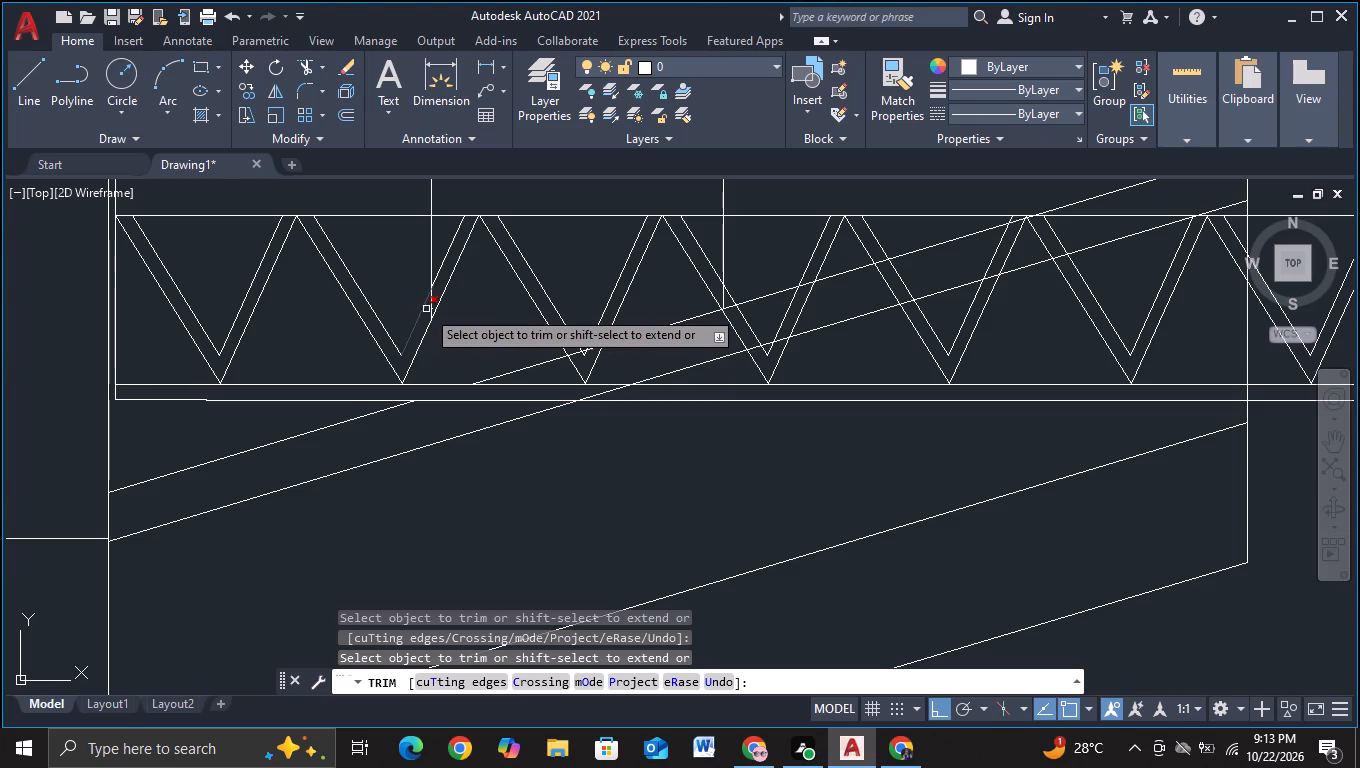
Trim away the remaining pieces of the vertical line crossing the second V of the lower truss copy, keeping the diagonals.
{"action": "left_click", "coordinate": [431, 308]}
{"action": "left_click_drag", "start_coordinate": [416, 272], "coordinate": [454, 259]}
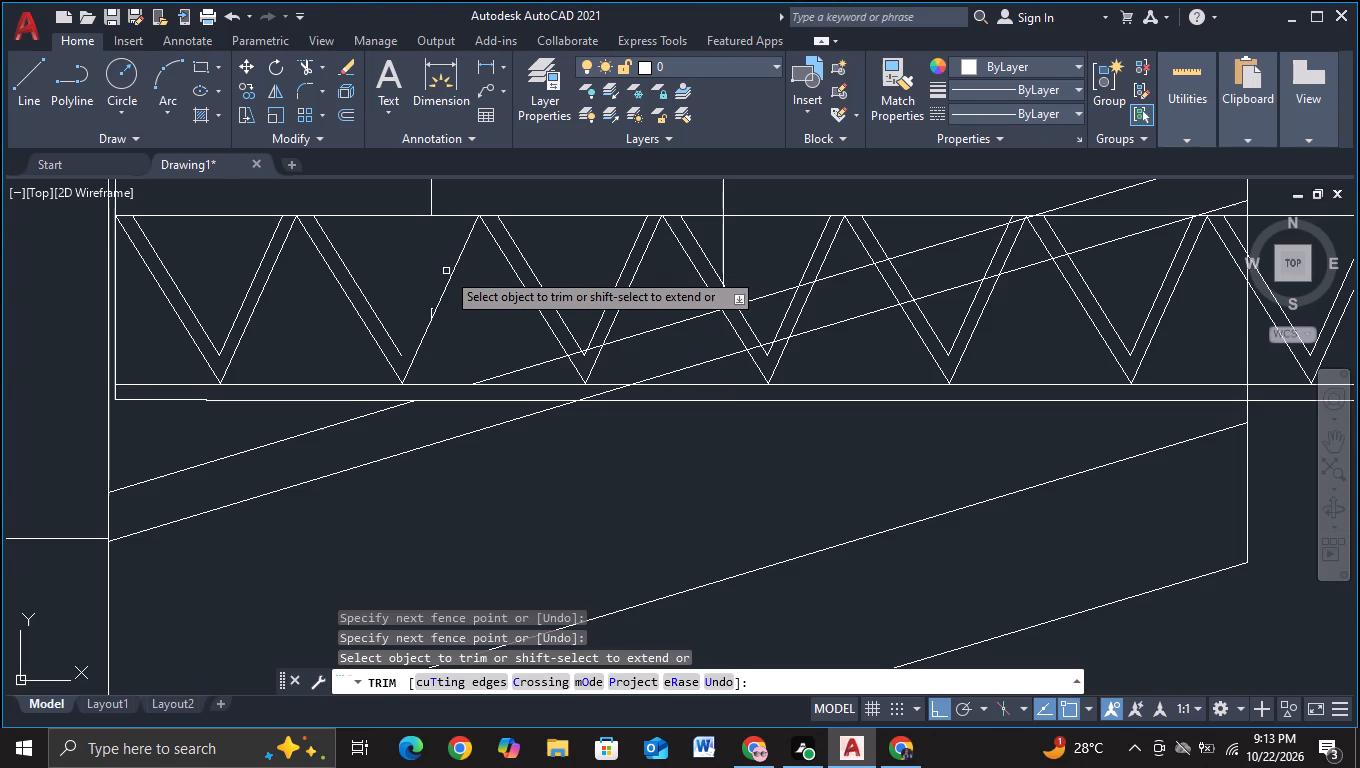
{"action": "key", "text": "ctrl+z"}
{"action": "scroll", "coordinate": [439, 245], "scroll_direction": "up", "scroll_amount": 1}
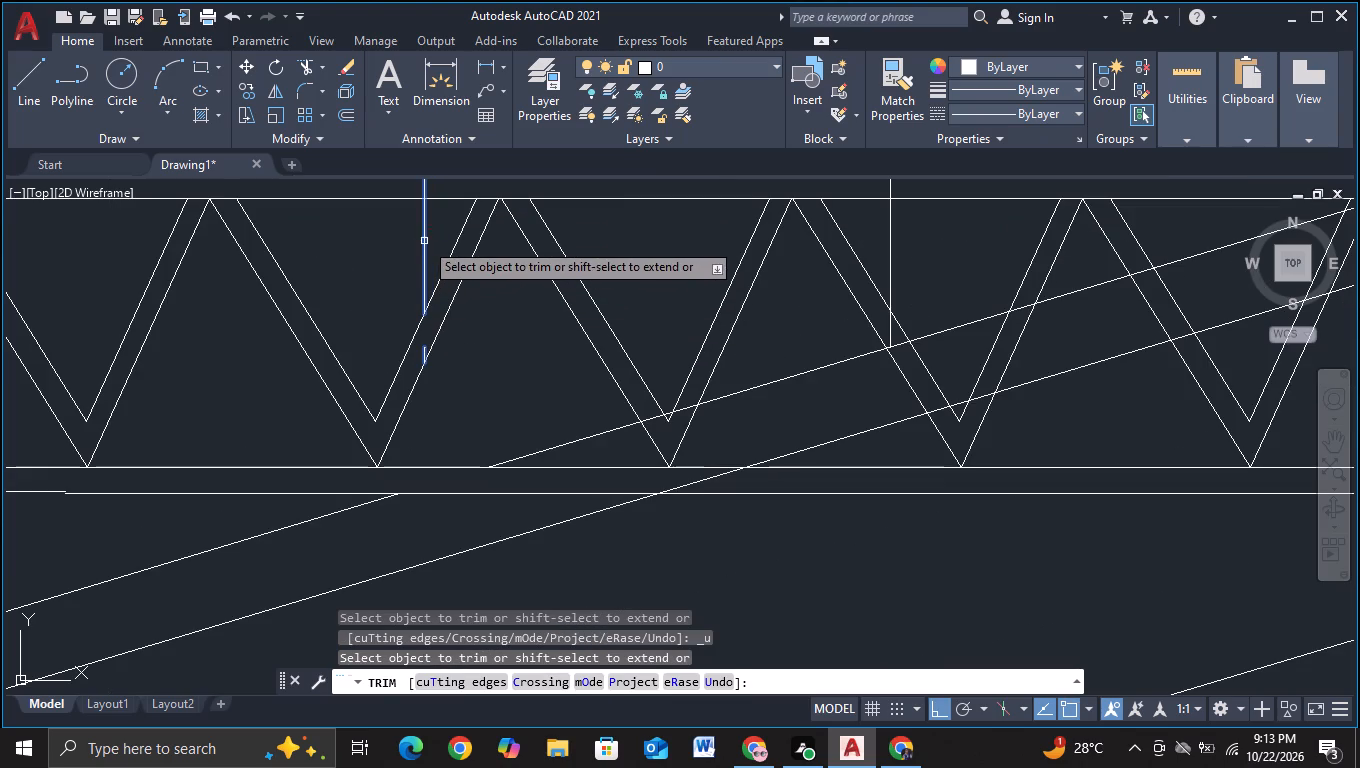
{"action": "left_click_drag", "start_coordinate": [433, 233], "coordinate": [417, 241]}
{"action": "left_click", "coordinate": [400, 249]}
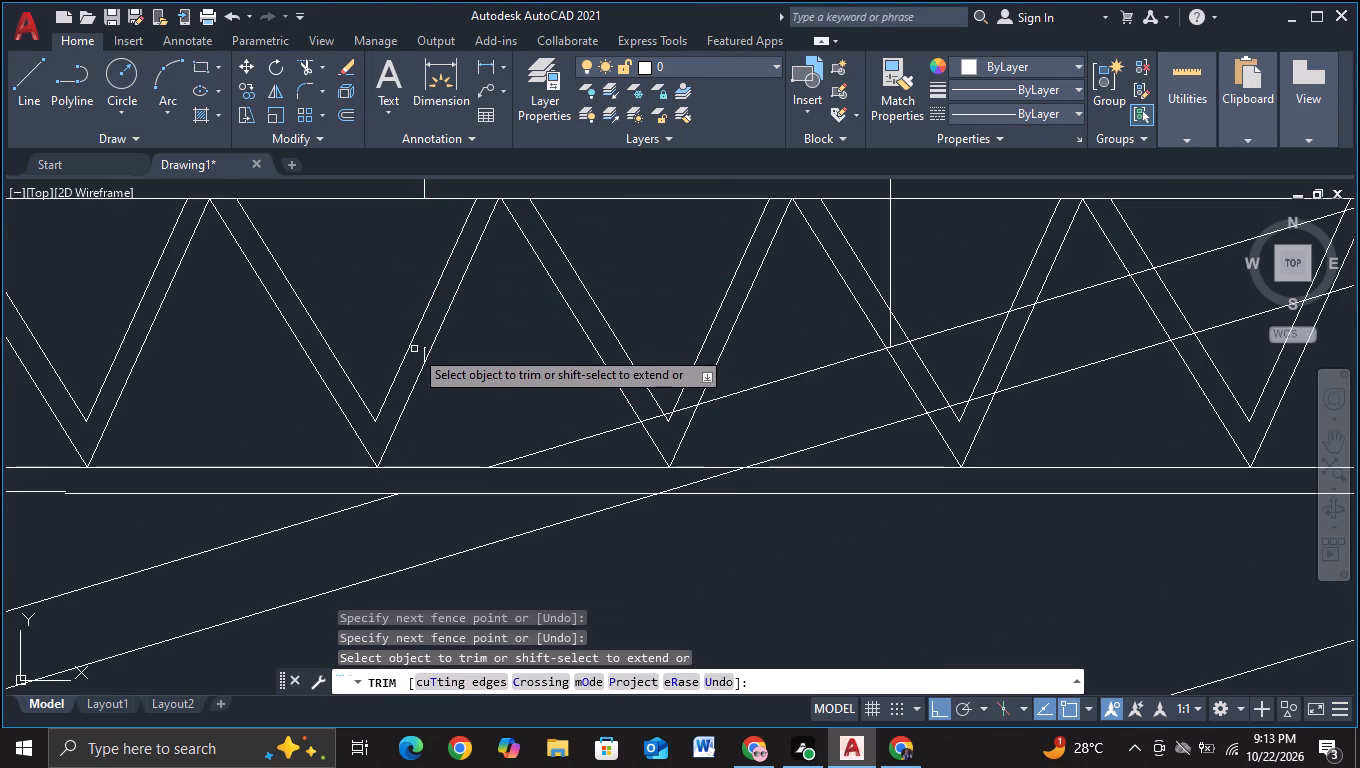
{"action": "scroll", "coordinate": [428, 350], "scroll_direction": "up", "scroll_amount": 2}
{"action": "left_click", "coordinate": [413, 350]}
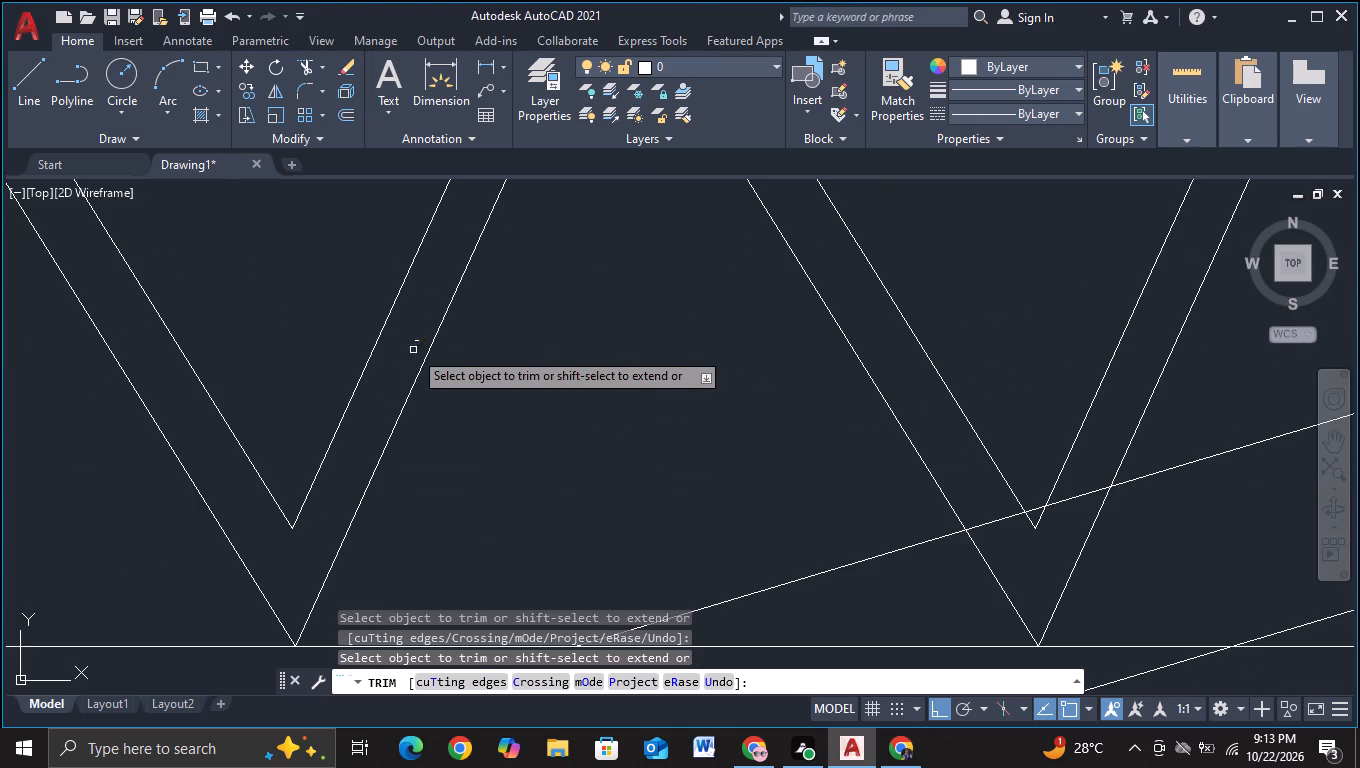
{"action": "left_click", "coordinate": [413, 341]}
{"action": "scroll", "coordinate": [508, 338], "scroll_direction": "down", "scroll_amount": 2}
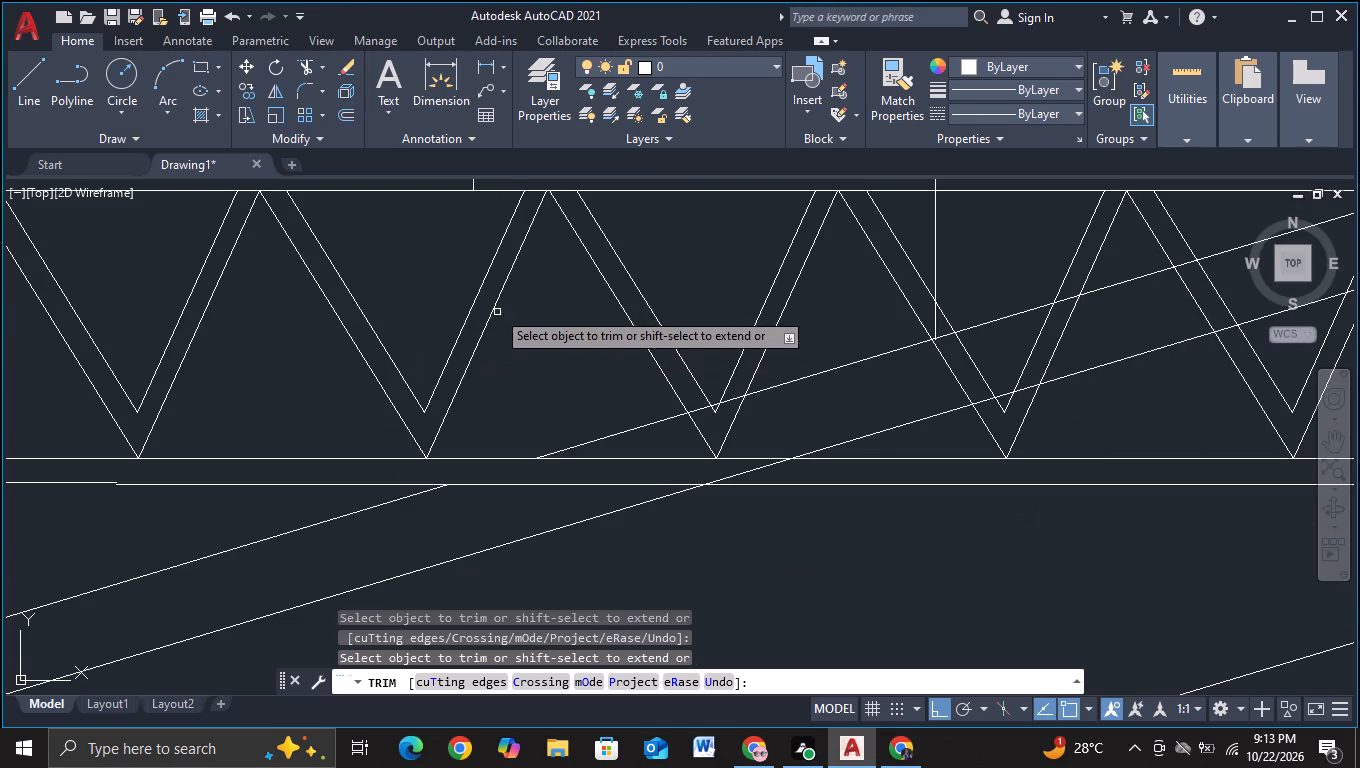
{"action": "middle_click_drag", "start_coordinate": [503, 304], "coordinate": [516, 489]}
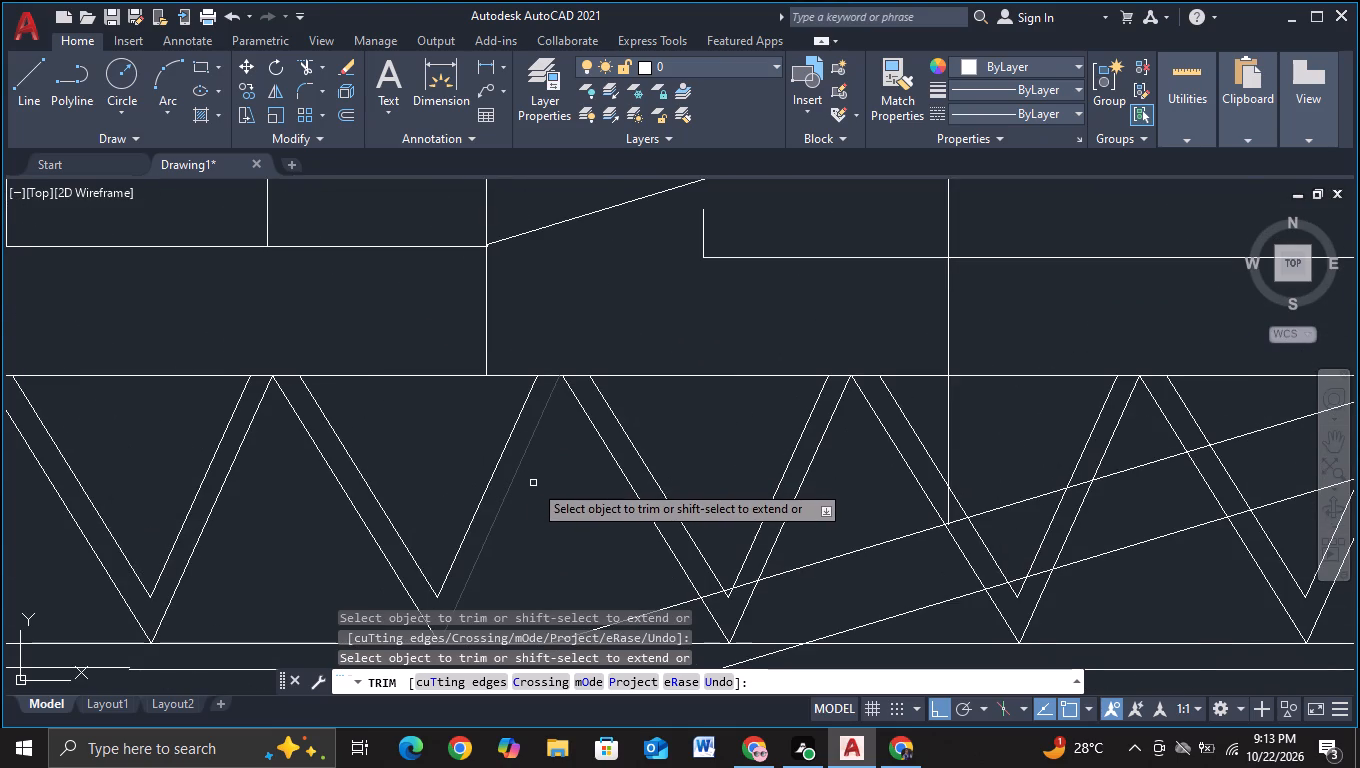
{"action": "key", "text": "ctrl+z"}
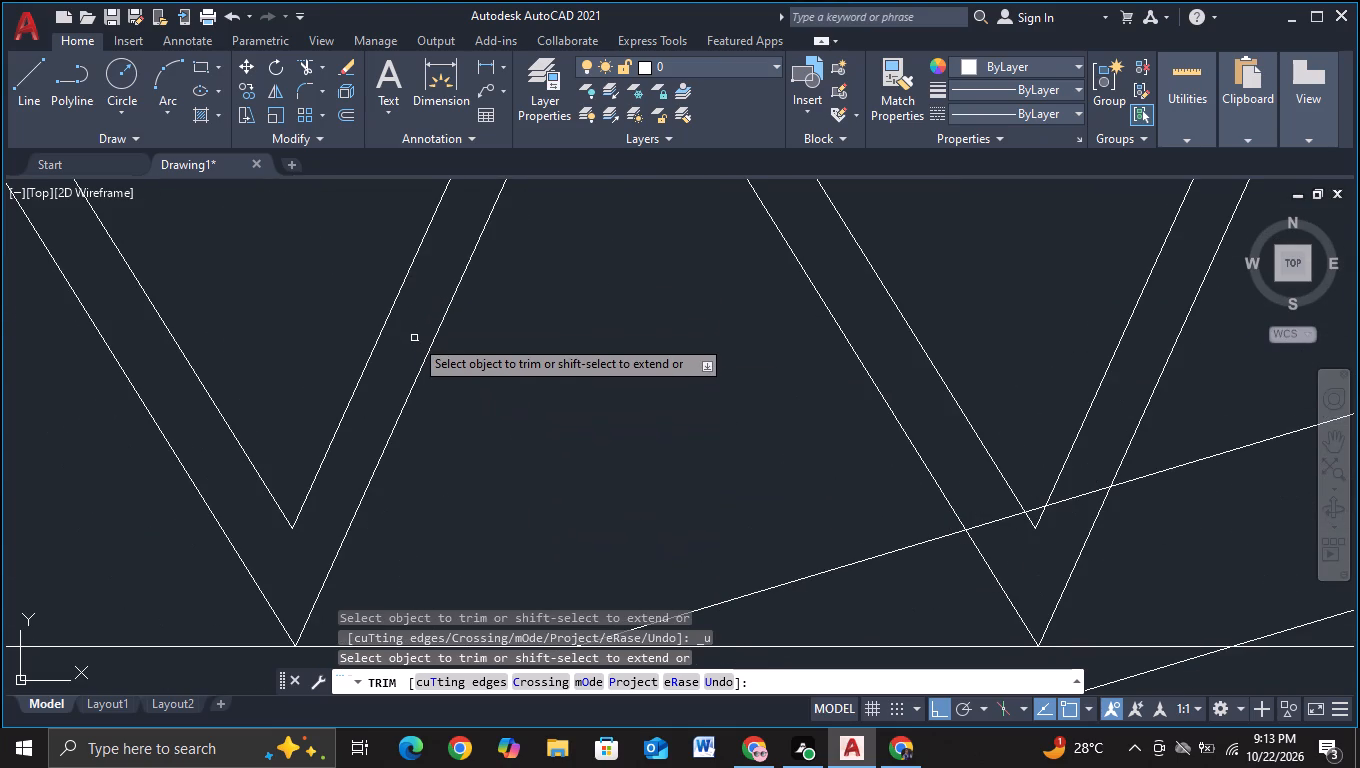
{"action": "left_click", "coordinate": [414, 339]}
Trim the same vertical line between the balcony's base and the lower truss copy's top line.
{"action": "scroll", "coordinate": [509, 339], "scroll_direction": "down", "scroll_amount": 3}
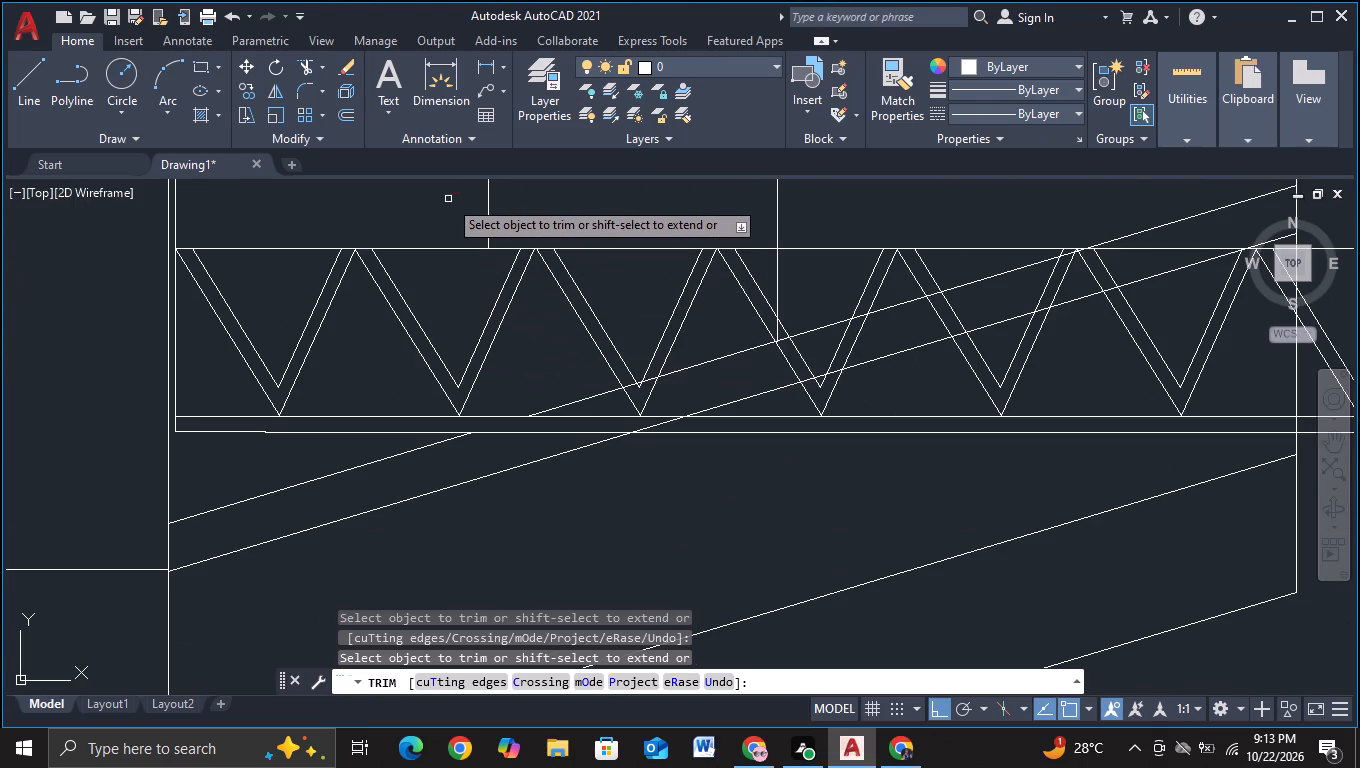
{"action": "scroll", "coordinate": [485, 231], "scroll_direction": "down", "scroll_amount": 1}
{"action": "middle_click_drag", "start_coordinate": [473, 276], "coordinate": [466, 388]}
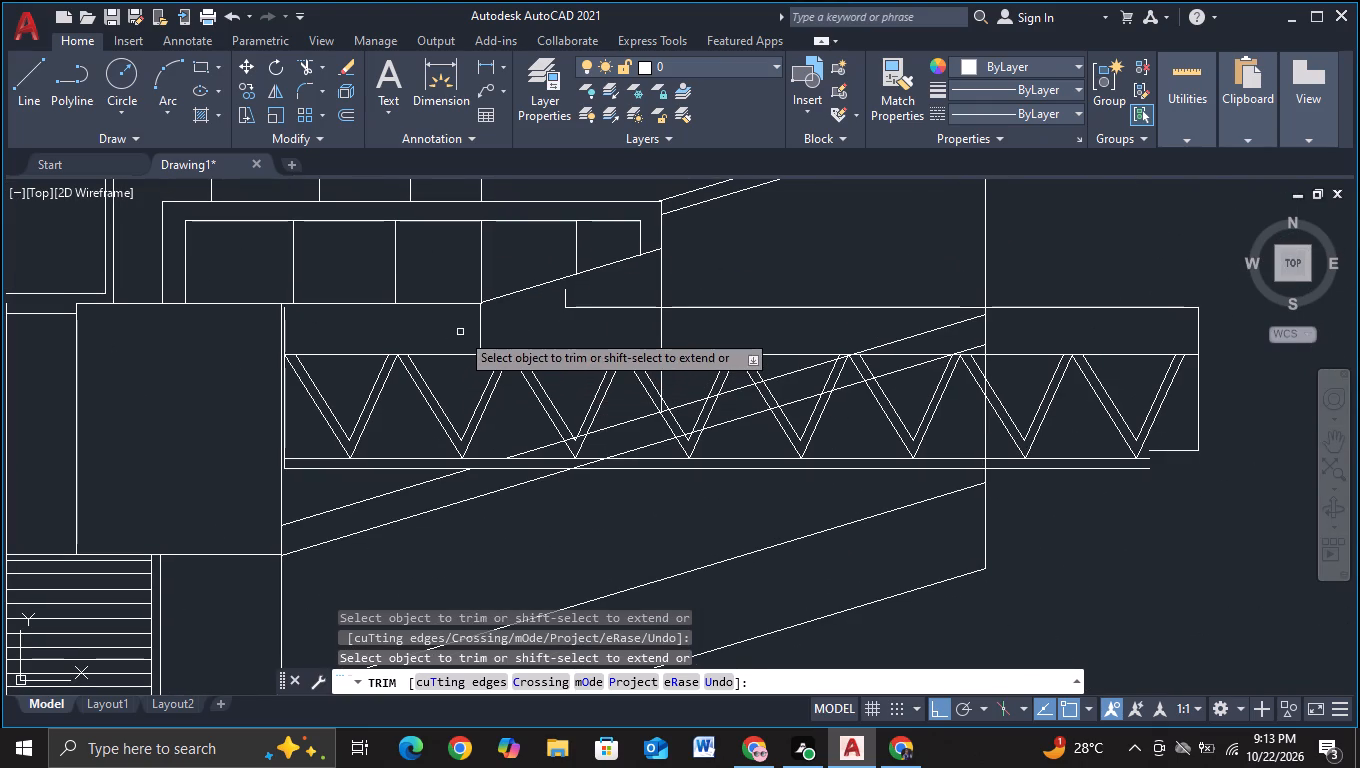
{"action": "left_click_drag", "start_coordinate": [460, 332], "coordinate": [512, 327]}
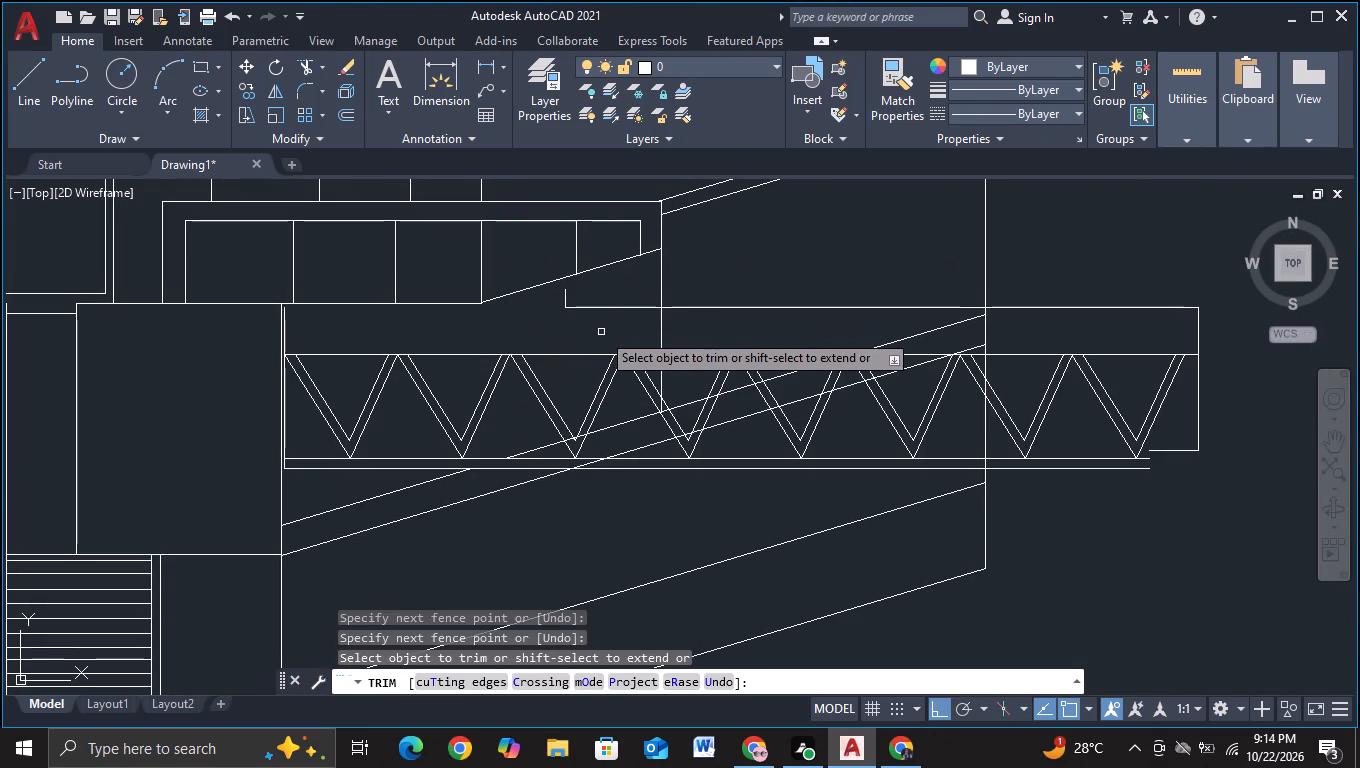
Trim the next vertical line above the lower truss copy's top line and inside the truss, up to the fourth V's diagonal.
{"action": "left_click_drag", "start_coordinate": [602, 332], "coordinate": [685, 333]}
{"action": "scroll", "coordinate": [679, 345], "scroll_direction": "up", "scroll_amount": 1}
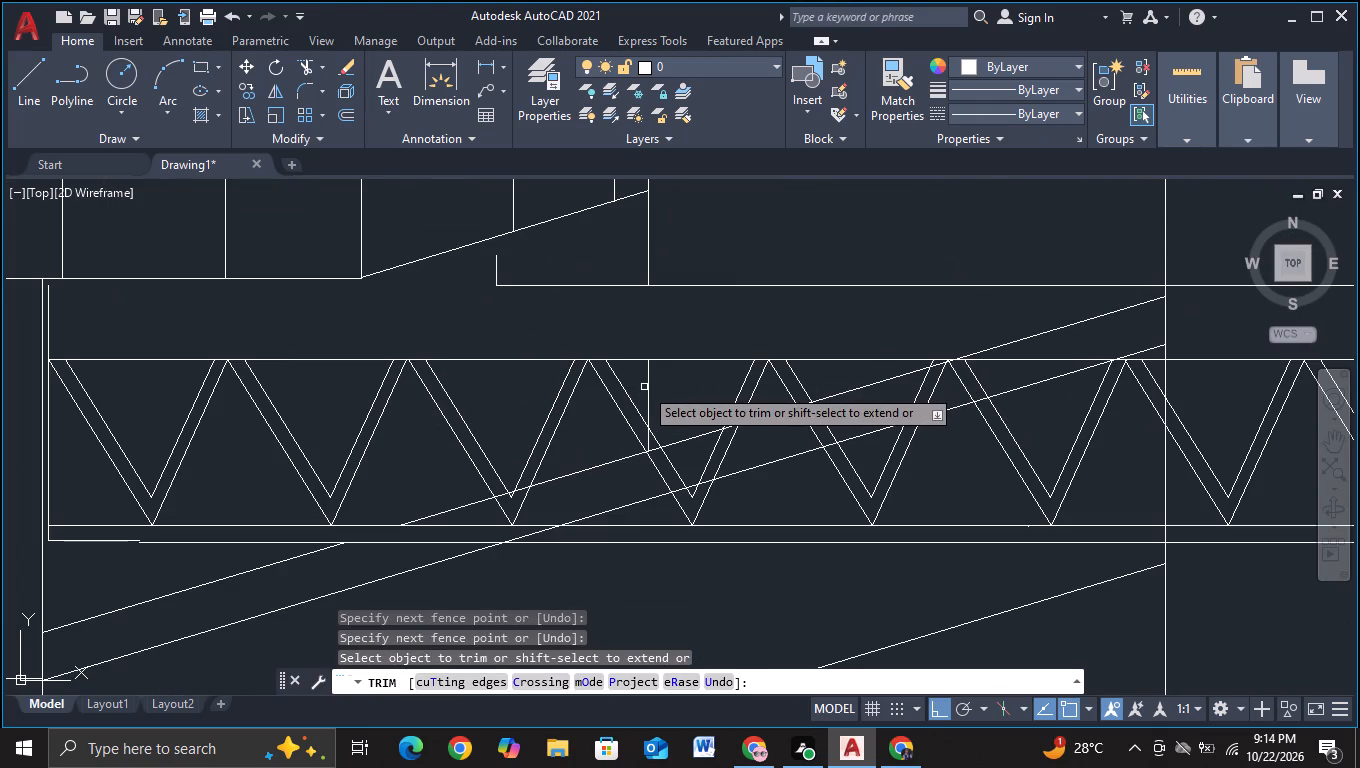
{"action": "left_click", "coordinate": [647, 384]}
{"action": "scroll", "coordinate": [647, 418], "scroll_direction": "up", "scroll_amount": 1}
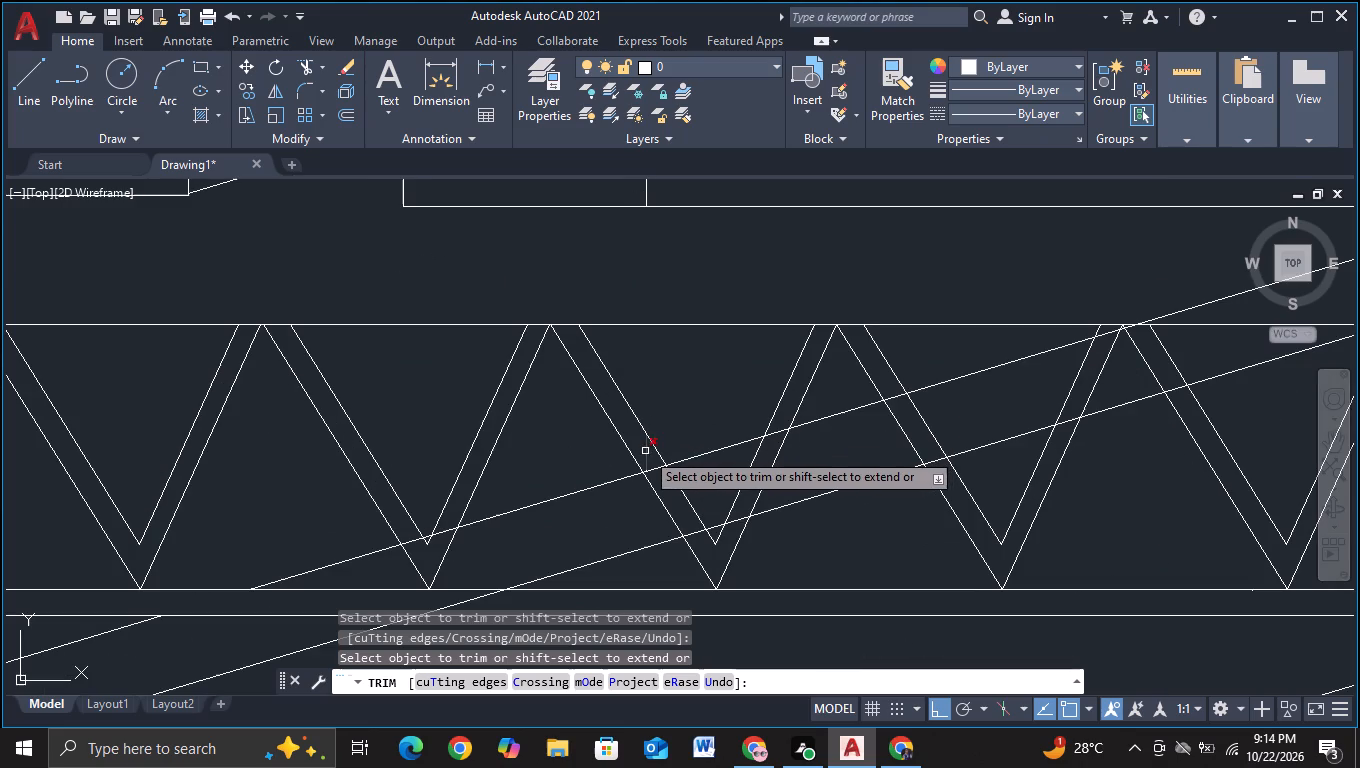
{"action": "left_click", "coordinate": [645, 451]}
Trim both sloping lines out of the lower truss copy around its third V, including the piece between the two bottom lines.
{"action": "left_click_drag", "start_coordinate": [555, 481], "coordinate": [569, 569]}
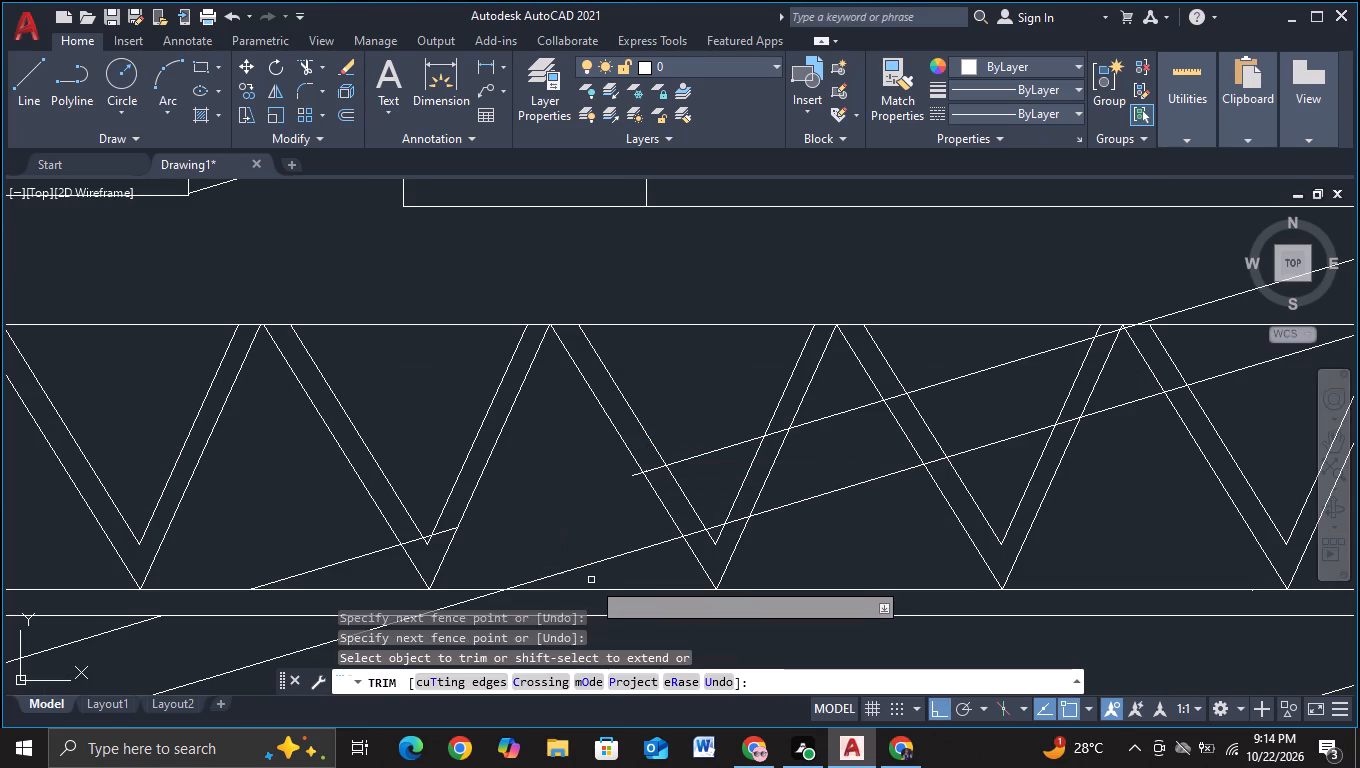
{"action": "left_click_drag", "start_coordinate": [591, 580], "coordinate": [550, 475]}
{"action": "middle_click_drag", "start_coordinate": [544, 516], "coordinate": [669, 363]}
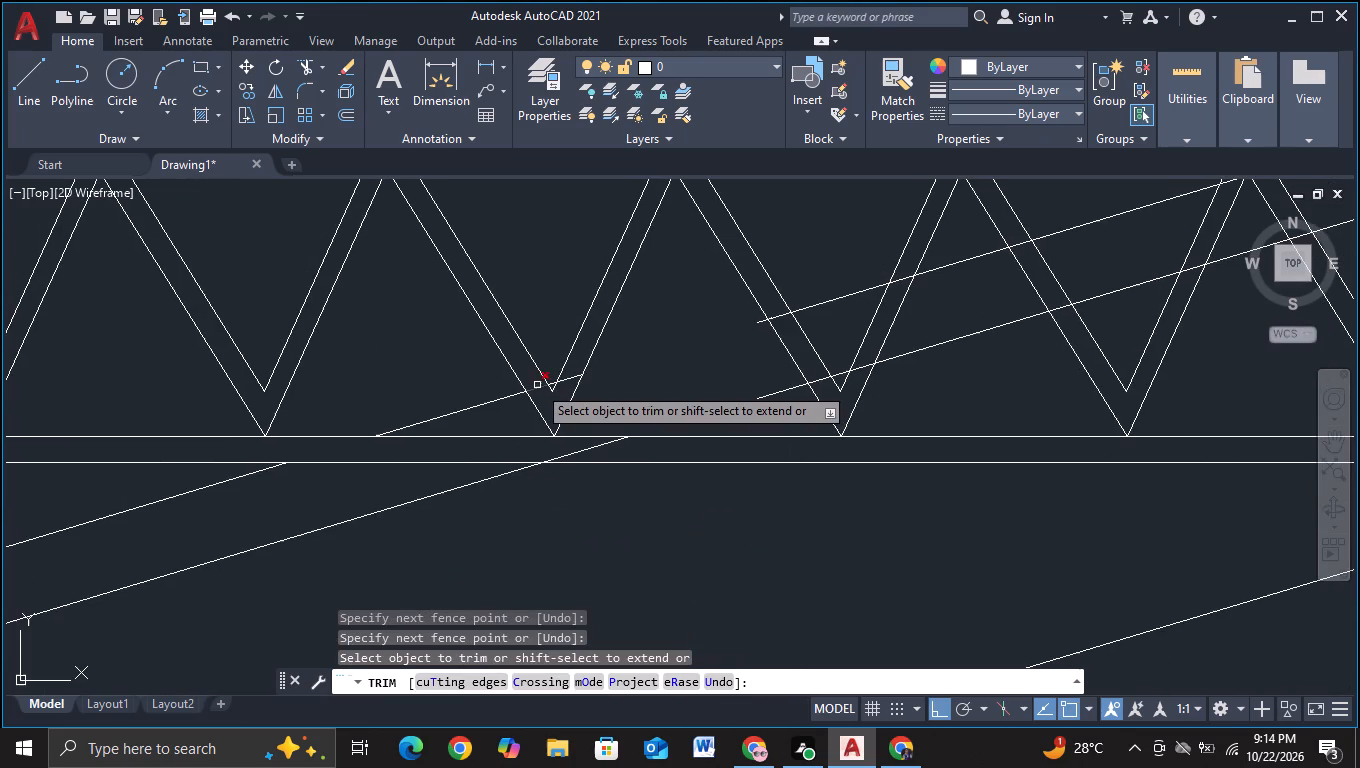
{"action": "left_click", "coordinate": [537, 385]}
{"action": "left_click", "coordinate": [568, 379]}
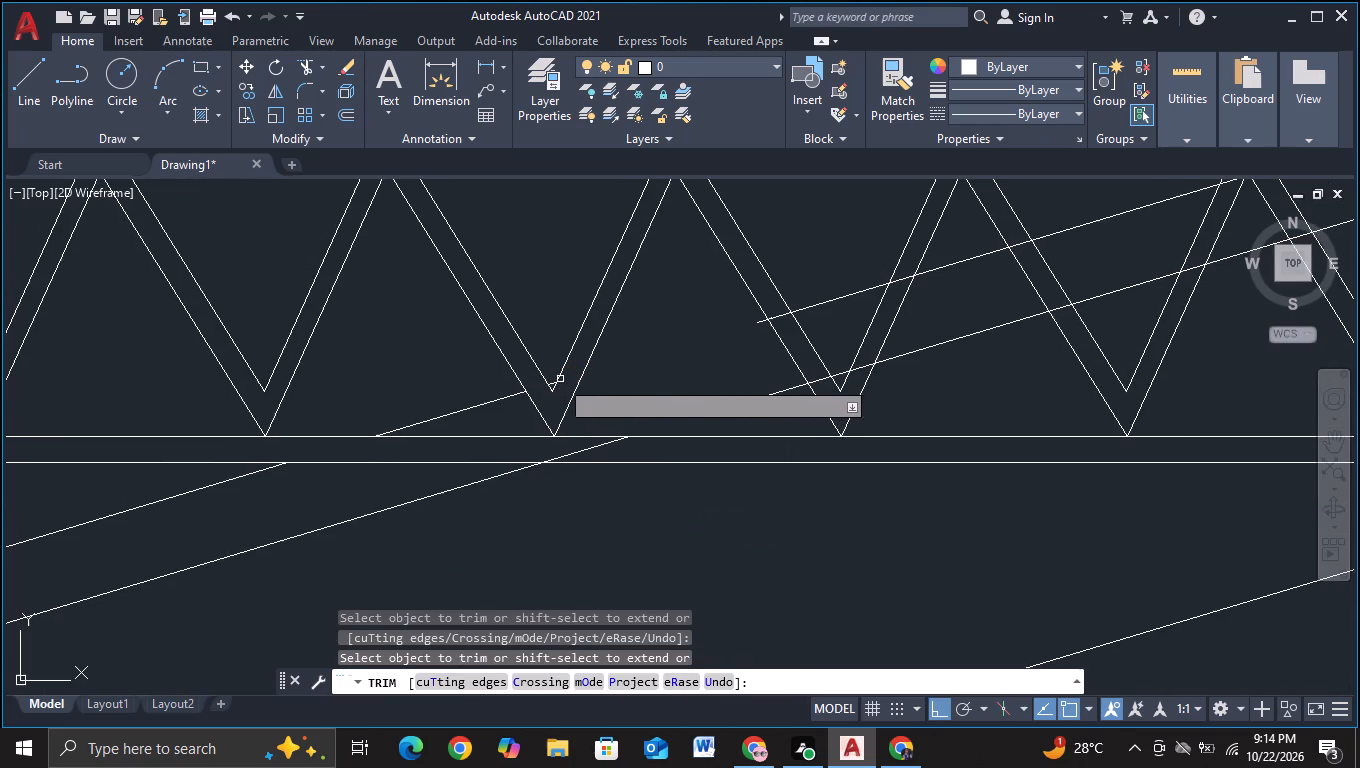
{"action": "scroll", "coordinate": [540, 380], "scroll_direction": "up", "scroll_amount": 2}
{"action": "left_click", "coordinate": [565, 386]}
{"action": "left_click_drag", "start_coordinate": [385, 399], "coordinate": [427, 465]}
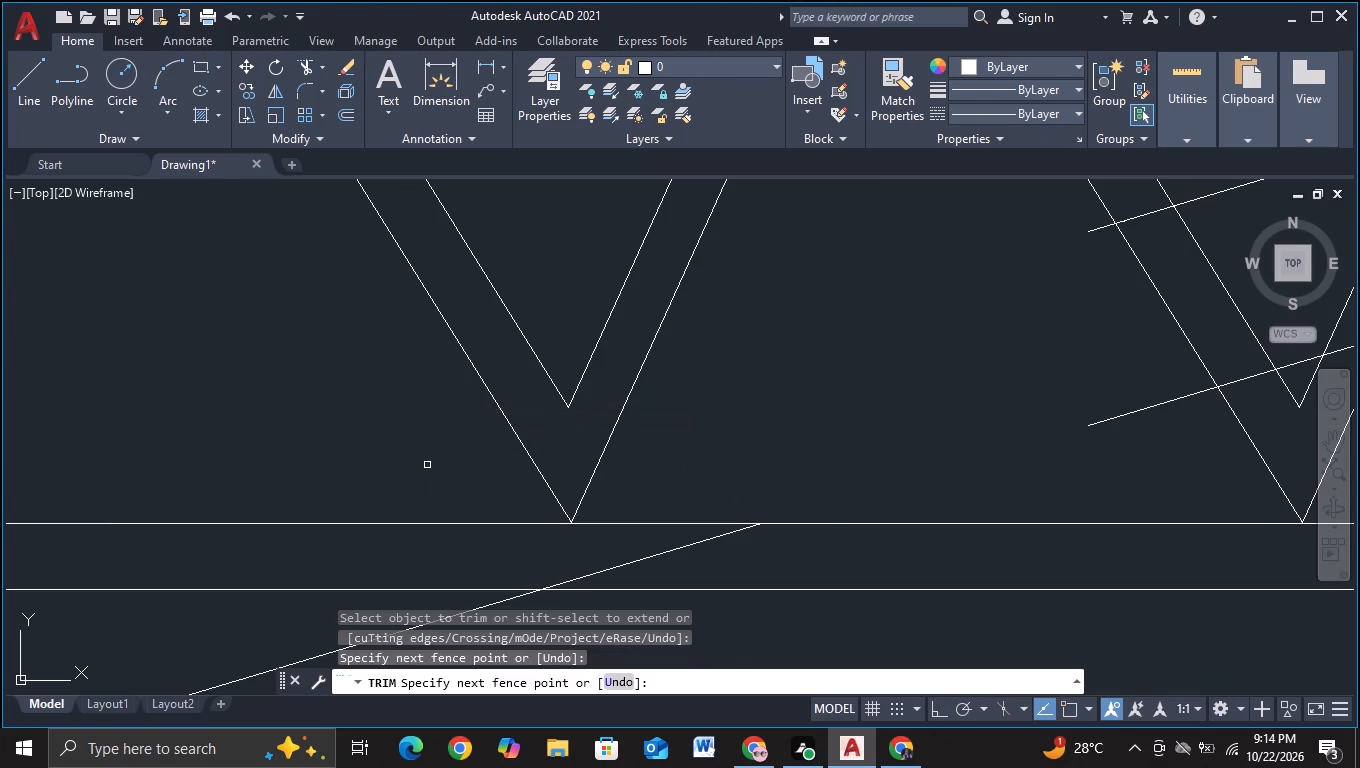
{"action": "scroll", "coordinate": [431, 466], "scroll_direction": "down", "scroll_amount": 2}
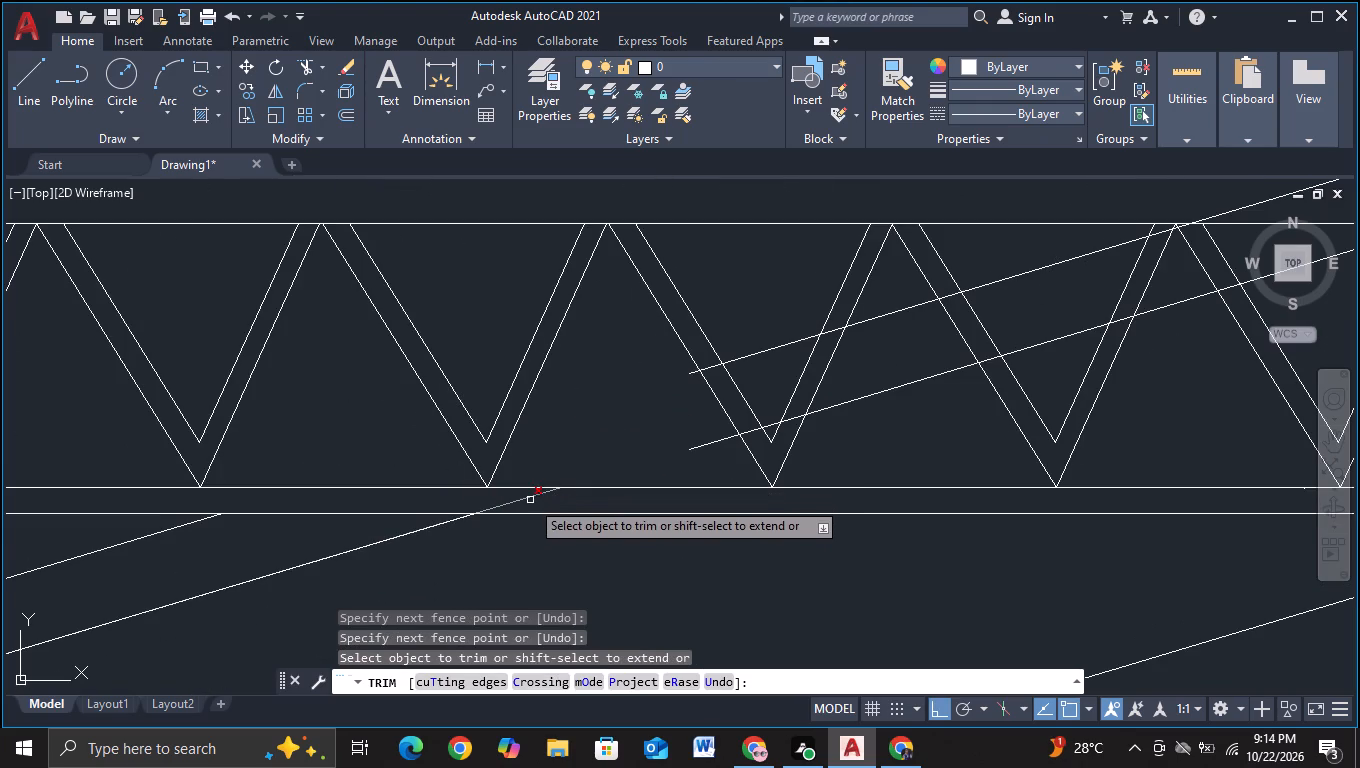
{"action": "left_click", "coordinate": [530, 500]}
{"action": "left_click", "coordinate": [512, 500]}
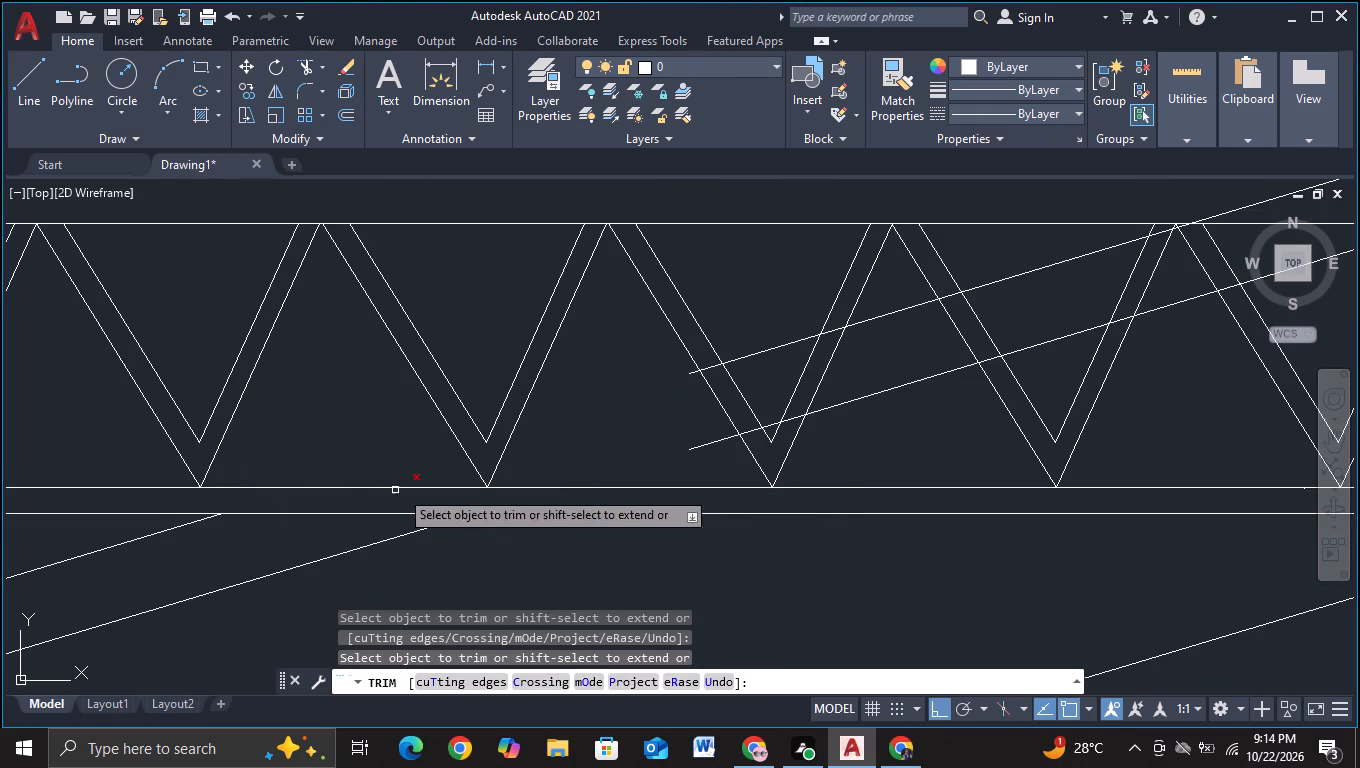
Trim both sloping lines crossing the lower truss copy's fourth V, clearing them up to the fifth V's outer diagonal.
{"action": "left_click", "coordinate": [690, 370]}
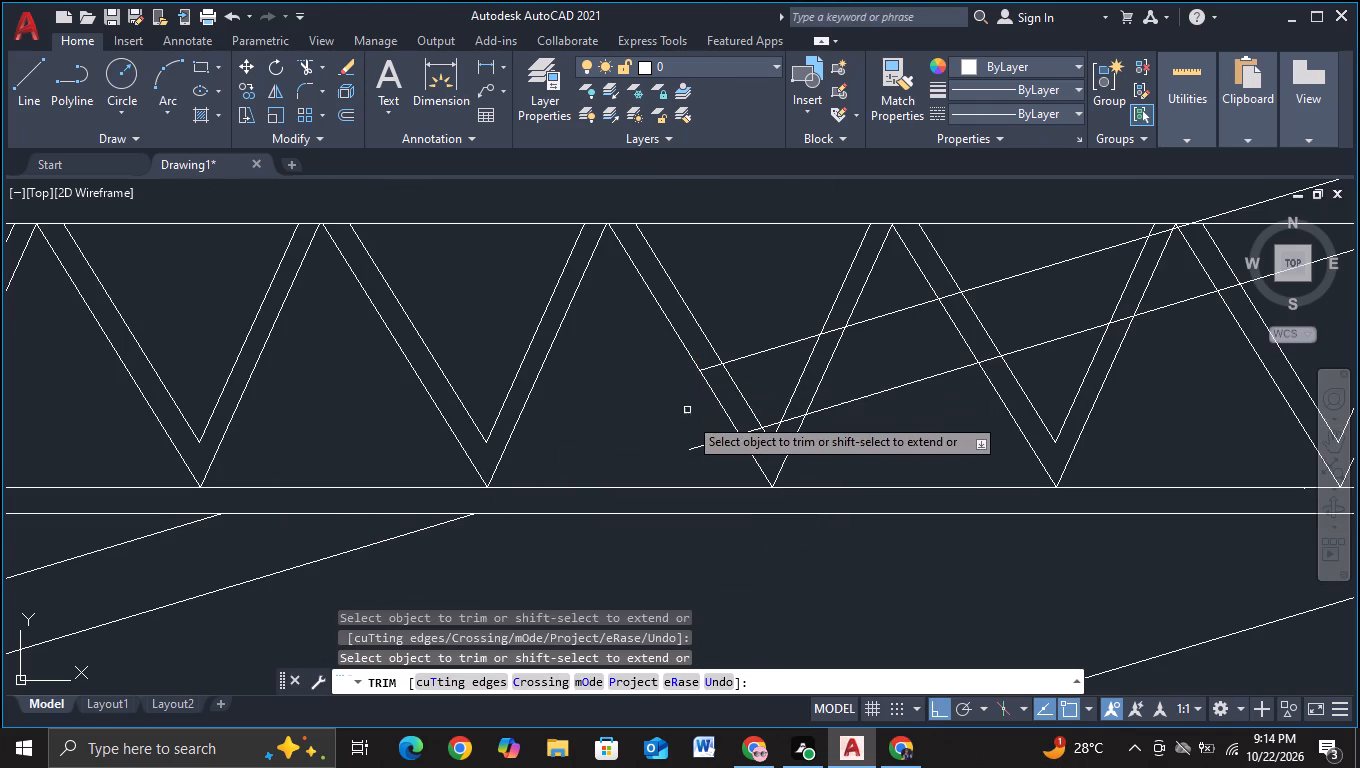
{"action": "left_click_drag", "start_coordinate": [691, 426], "coordinate": [729, 475]}
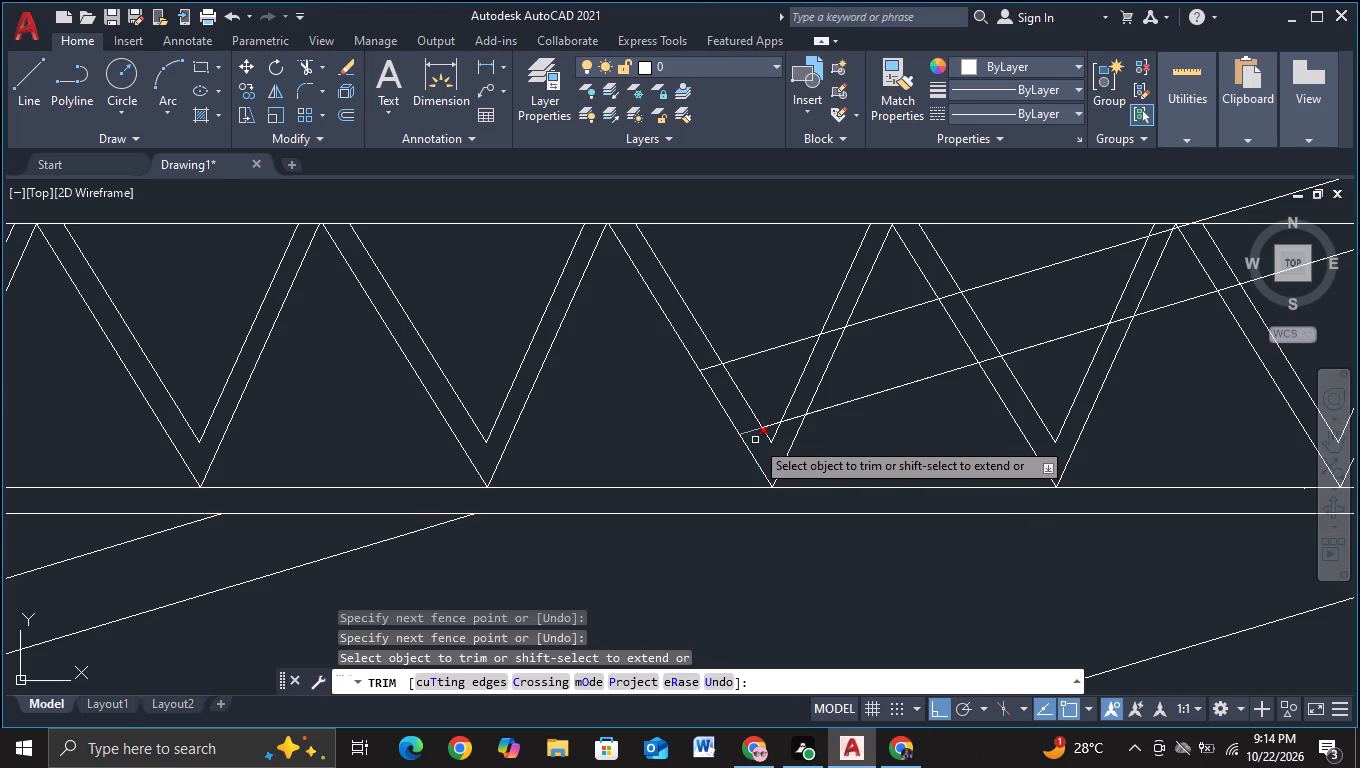
{"action": "left_click", "coordinate": [755, 440]}
{"action": "left_click", "coordinate": [703, 364]}
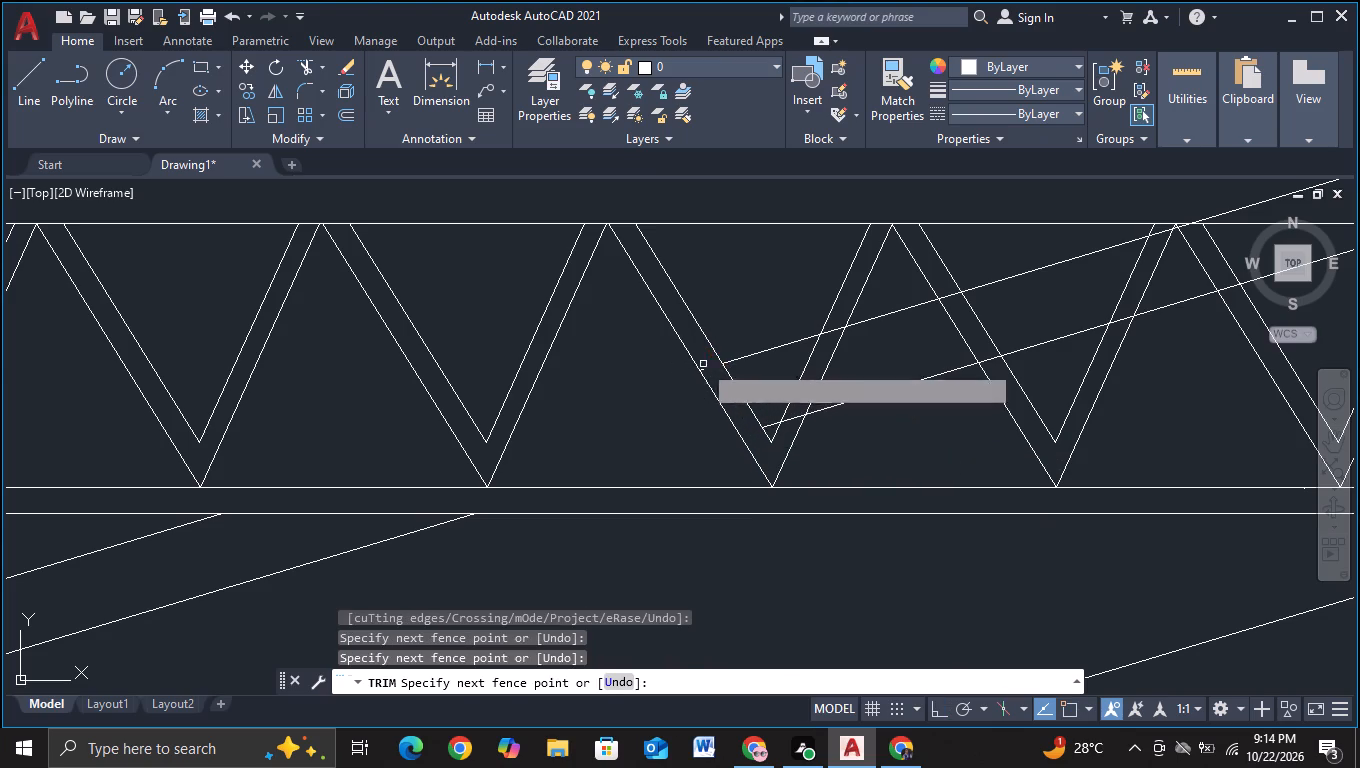
{"action": "left_click", "coordinate": [771, 424]}
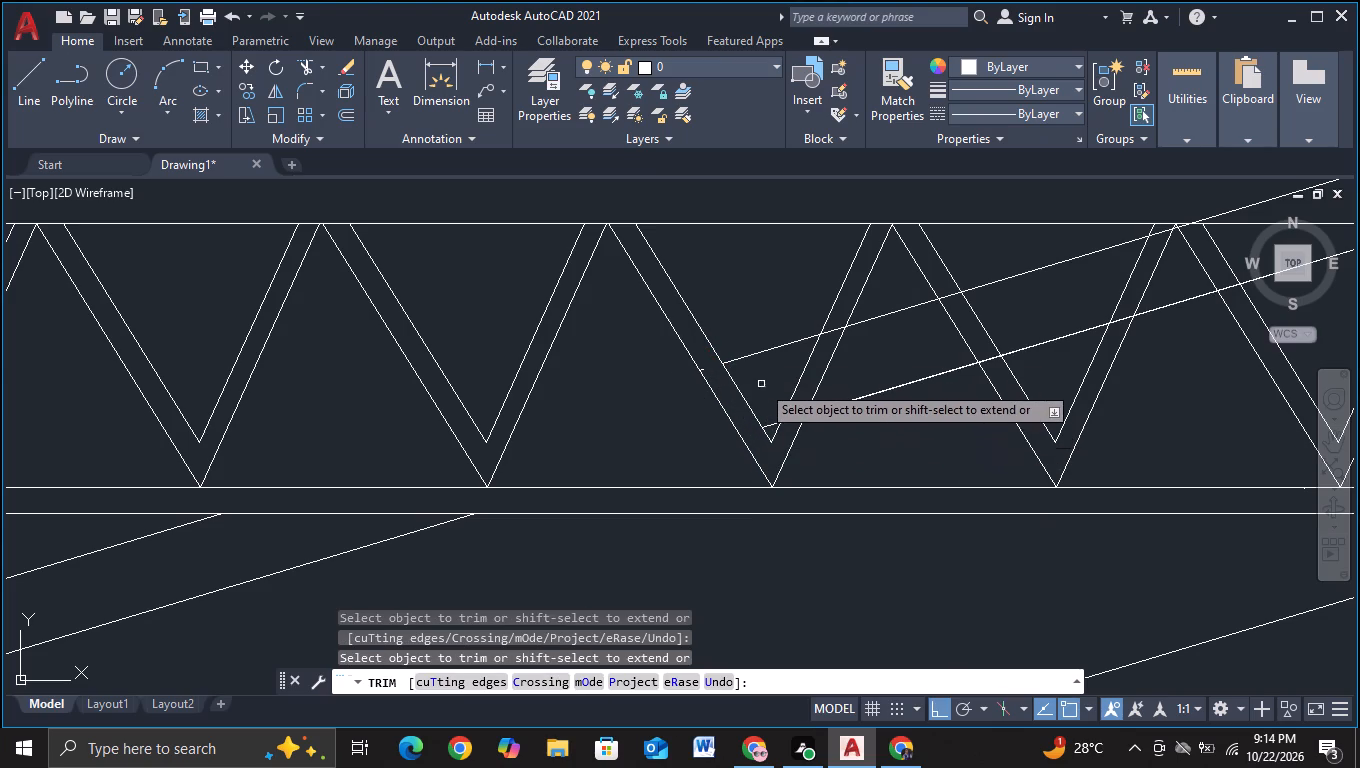
{"action": "left_click_drag", "start_coordinate": [748, 330], "coordinate": [770, 430]}
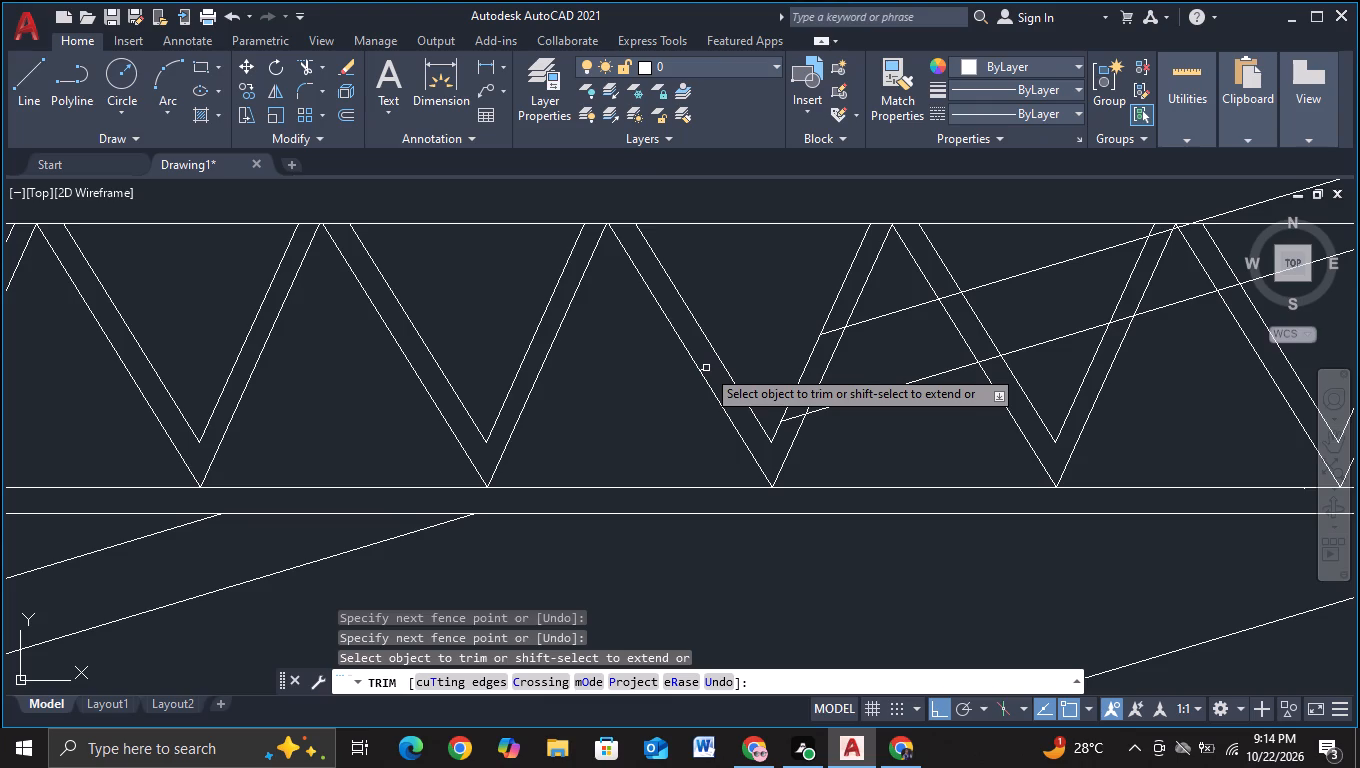
{"action": "left_click", "coordinate": [705, 368]}
{"action": "left_click_drag", "start_coordinate": [902, 294], "coordinate": [929, 444]}
{"action": "left_click", "coordinate": [796, 420]}
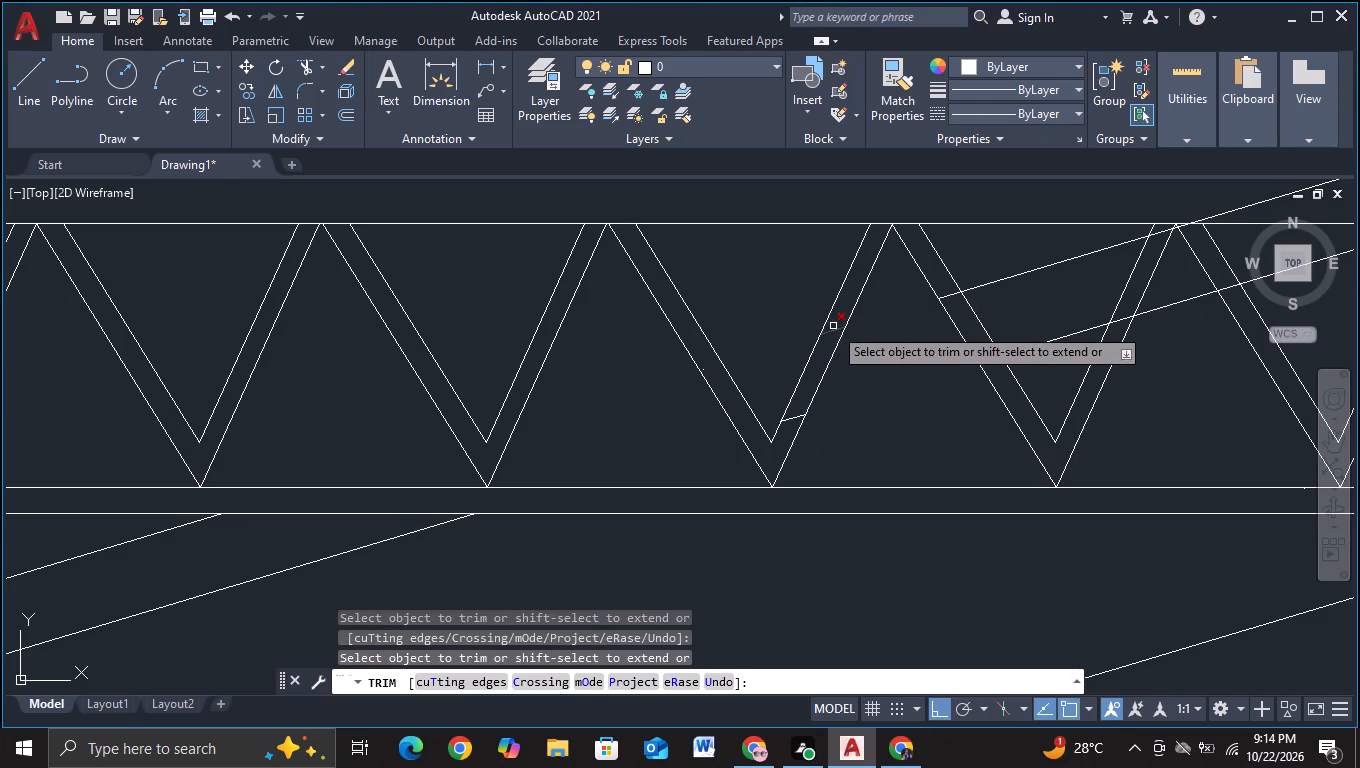
{"action": "left_click", "coordinate": [840, 321]}
{"action": "left_click", "coordinate": [790, 424]}
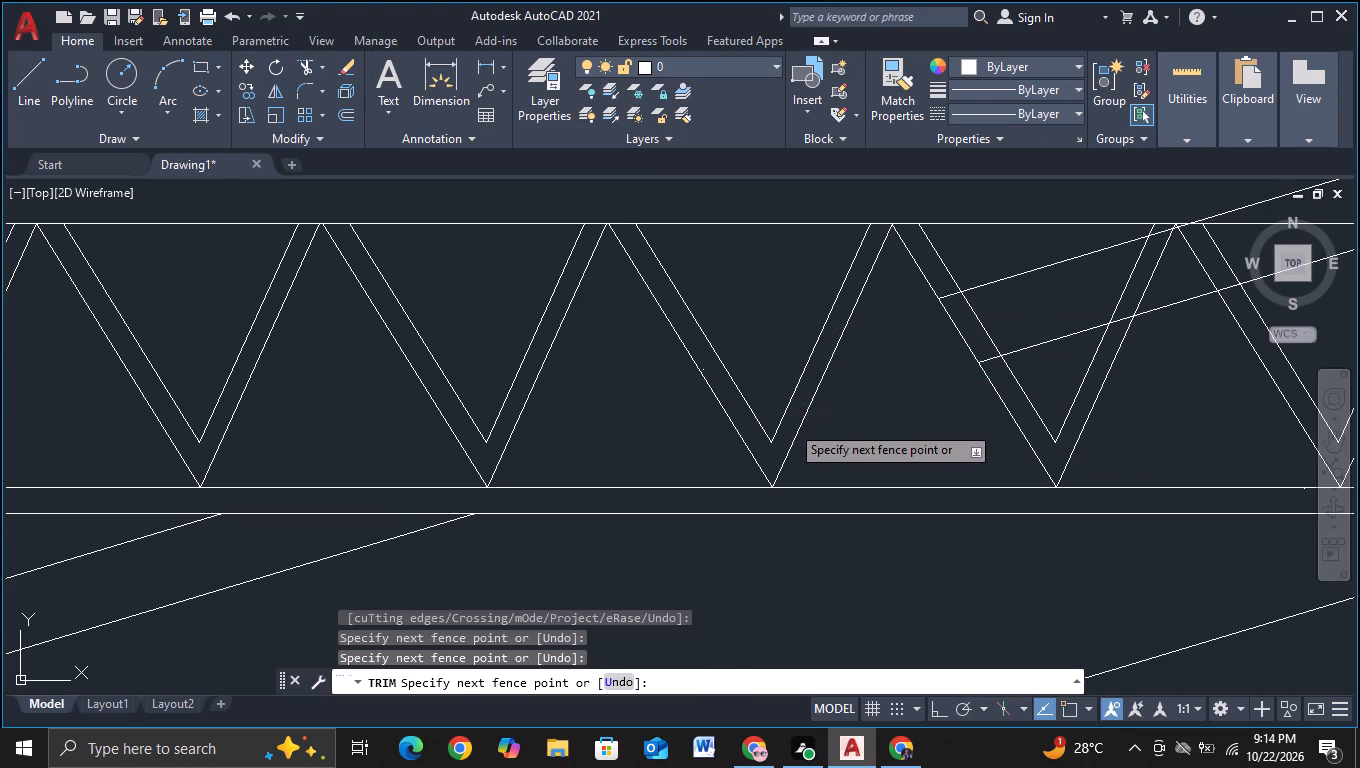
Trim both sloping lines out of the lower truss copy's fifth V, including the pieces between each pair of its diagonals.
{"action": "scroll", "coordinate": [834, 396], "scroll_direction": "down", "scroll_amount": 2}
{"action": "middle_click_drag", "start_coordinate": [840, 405], "coordinate": [503, 429]}
{"action": "scroll", "coordinate": [580, 413], "scroll_direction": "up", "scroll_amount": 1}
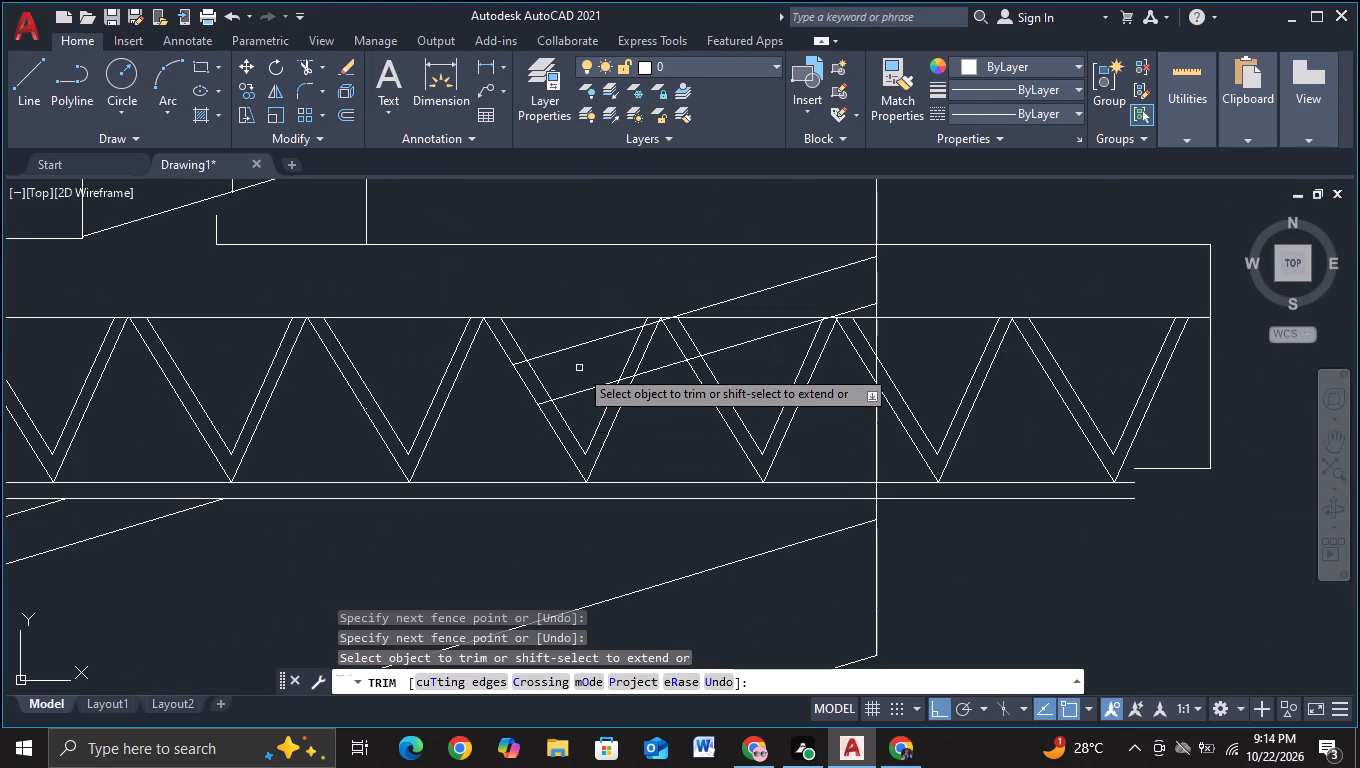
{"action": "left_click", "coordinate": [558, 337]}
{"action": "left_click", "coordinate": [588, 407]}
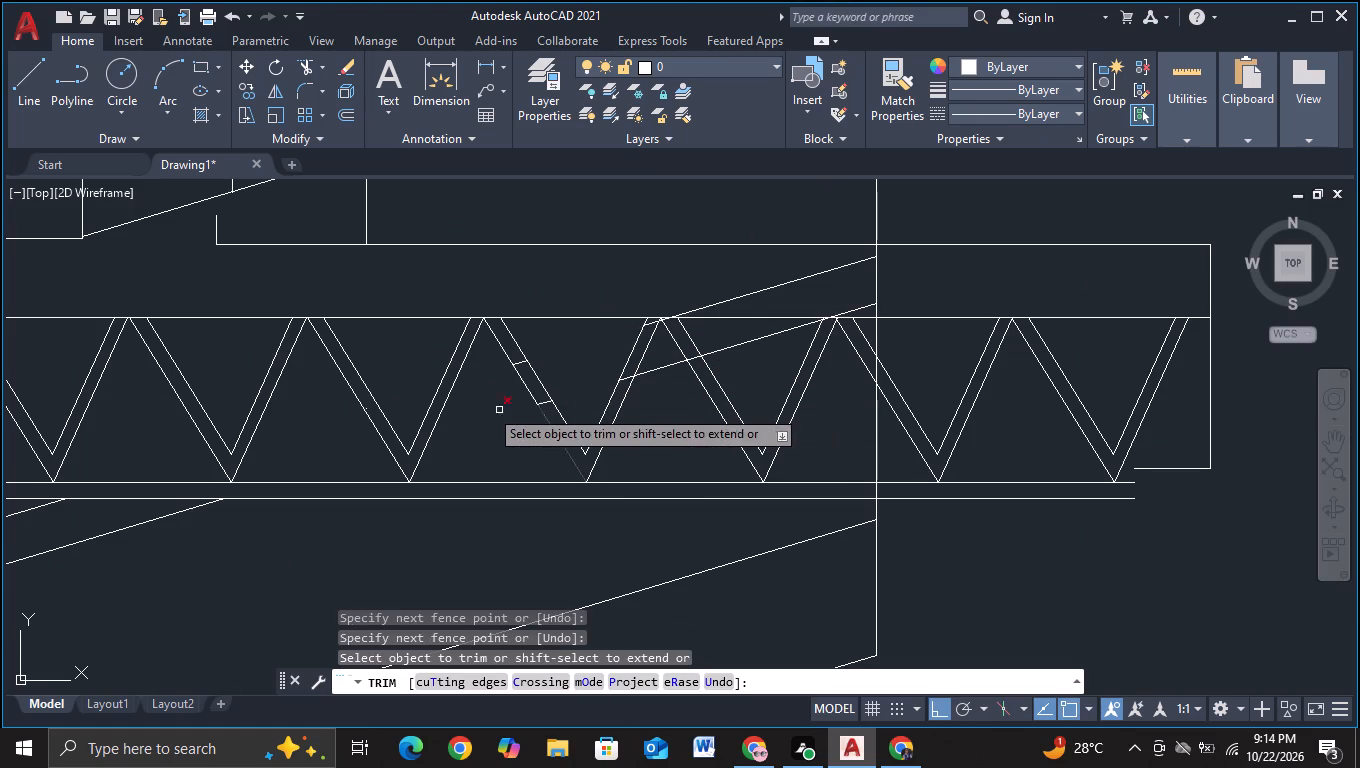
{"action": "scroll", "coordinate": [488, 407], "scroll_direction": "up", "scroll_amount": 2}
{"action": "left_click", "coordinate": [551, 270]}
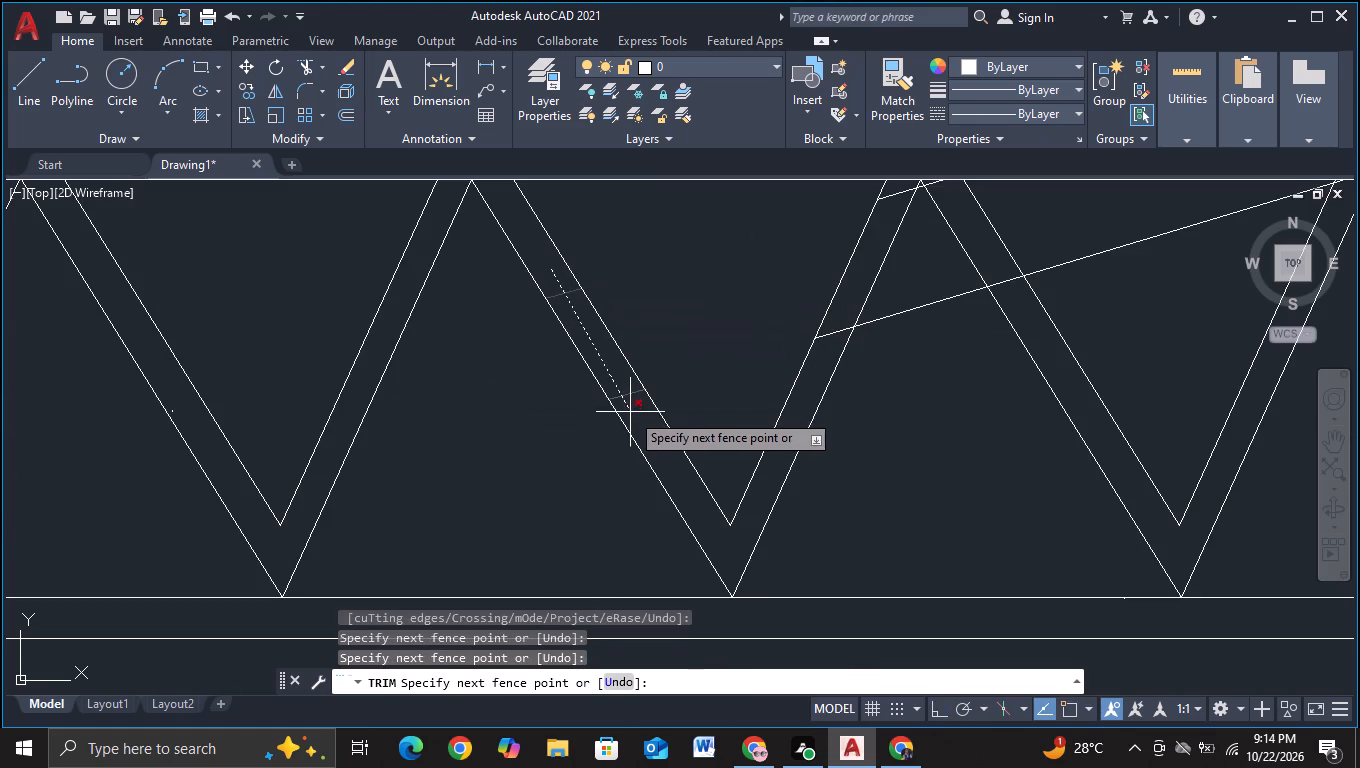
{"action": "left_click", "coordinate": [630, 413]}
{"action": "middle_click_drag", "start_coordinate": [694, 399], "coordinate": [292, 439]}
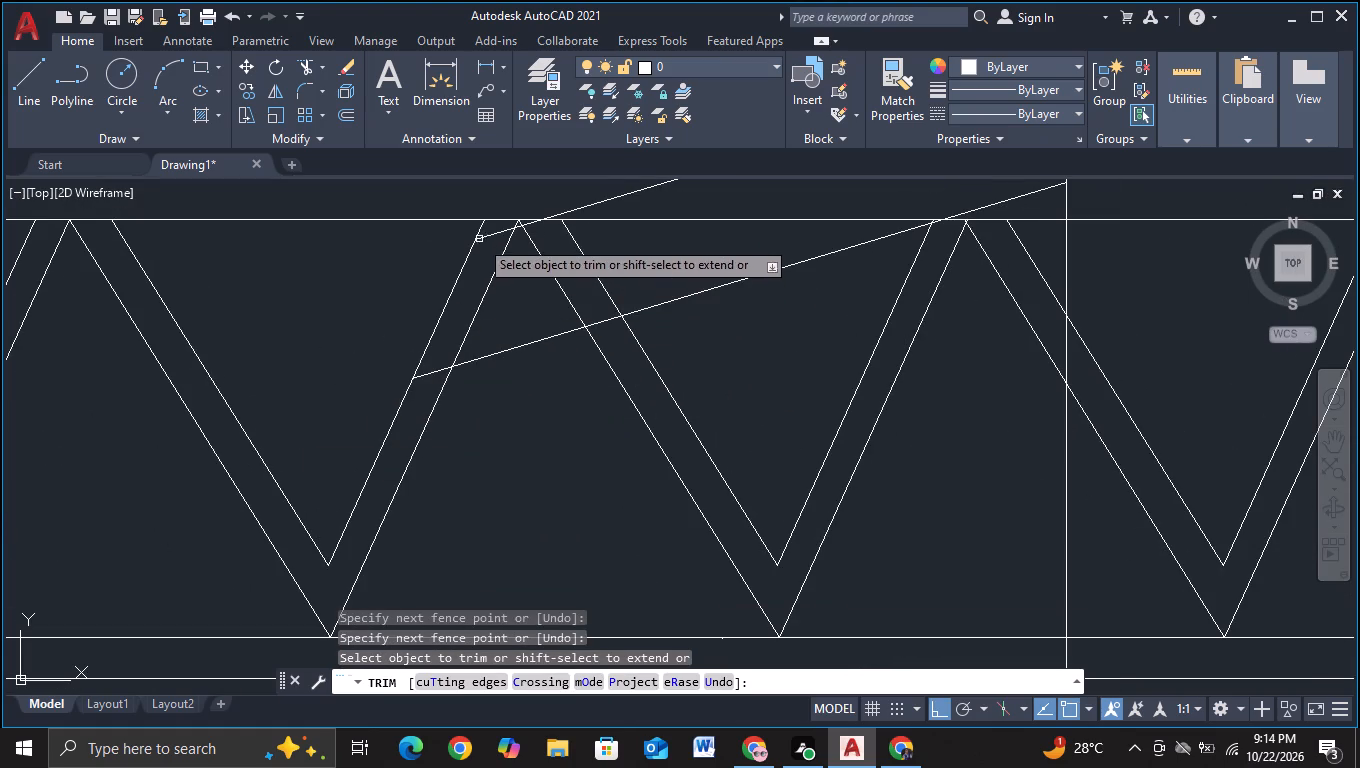
{"action": "left_click", "coordinate": [491, 229]}
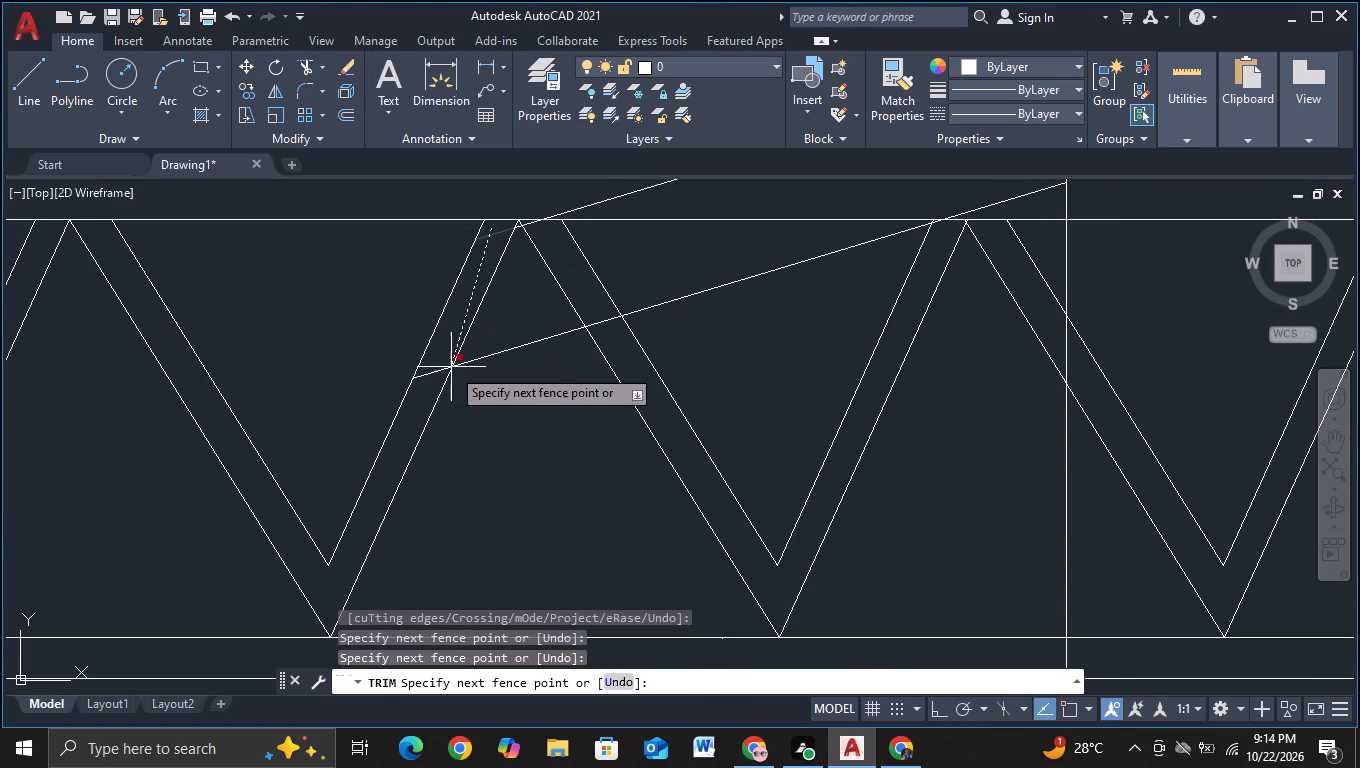
{"action": "left_click", "coordinate": [425, 391]}
Trim the lower sloping line between the fifth and sixth Vs and through the sixth V of the lower truss copy.
{"action": "left_click_drag", "start_coordinate": [504, 319], "coordinate": [511, 428]}
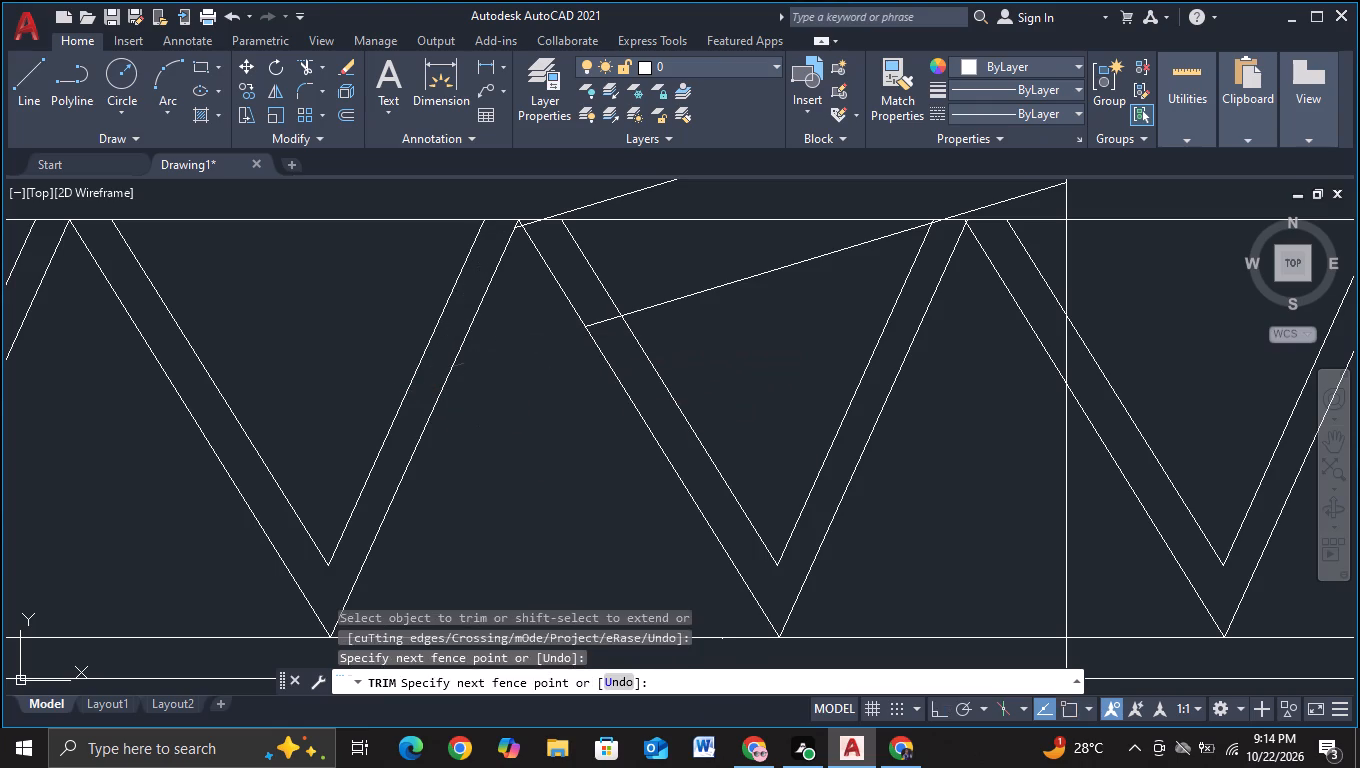
{"action": "left_click_drag", "start_coordinate": [593, 298], "coordinate": [646, 354]}
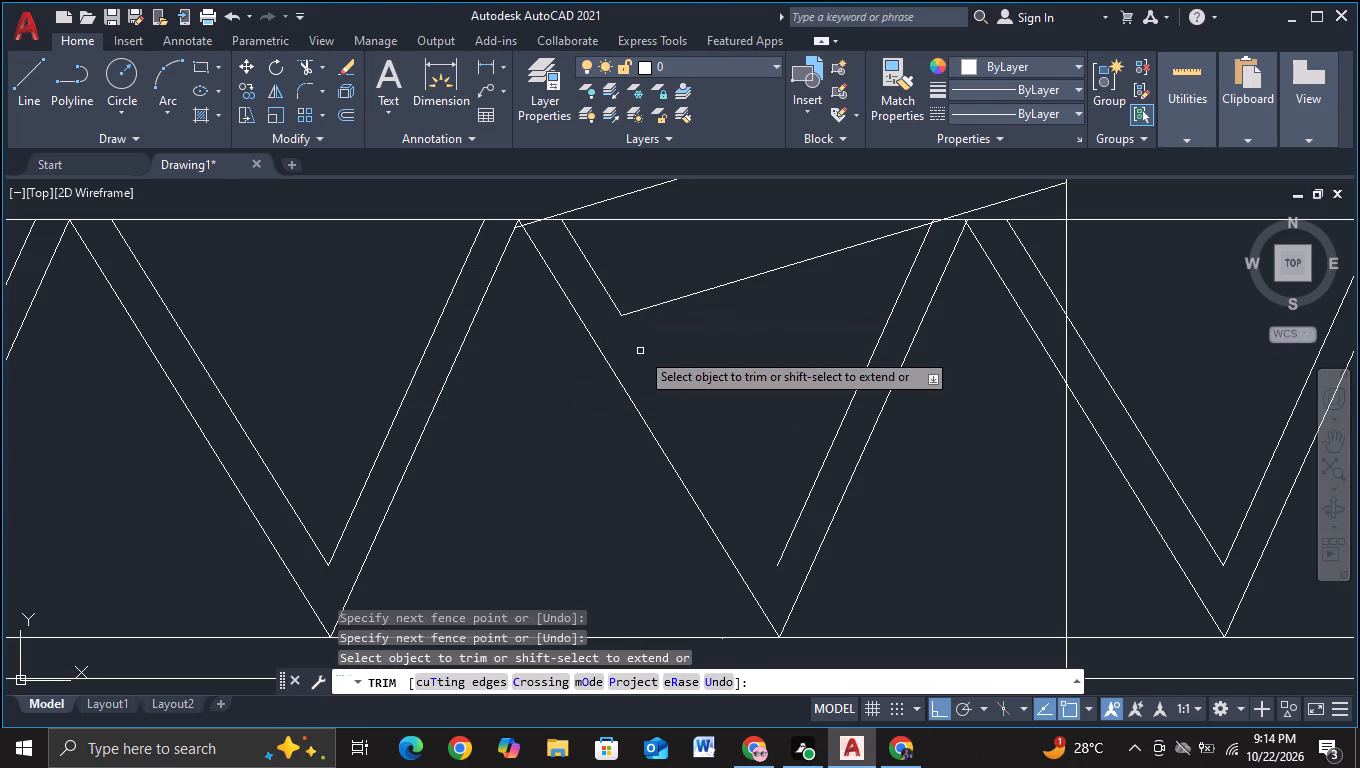
{"action": "key", "text": "ctrl+z"}
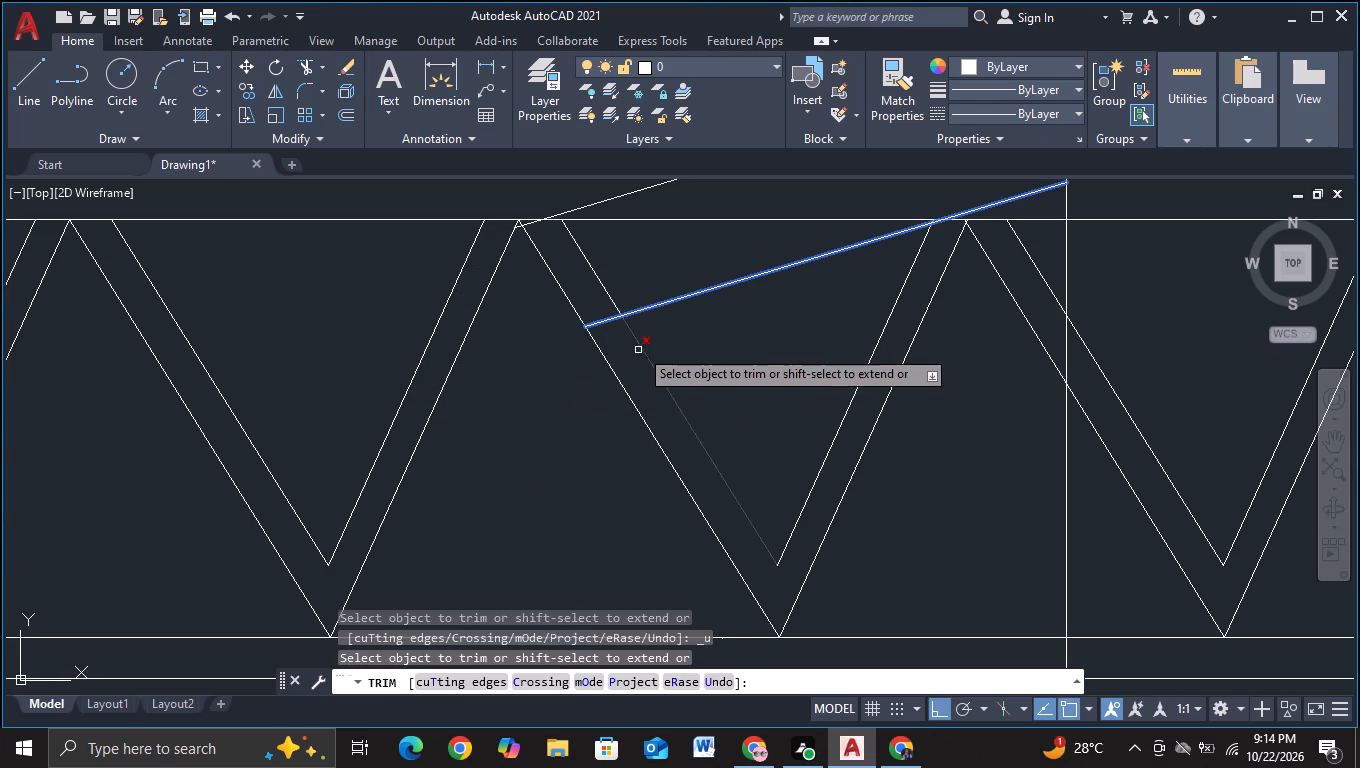
{"action": "left_click_drag", "start_coordinate": [637, 262], "coordinate": [685, 325]}
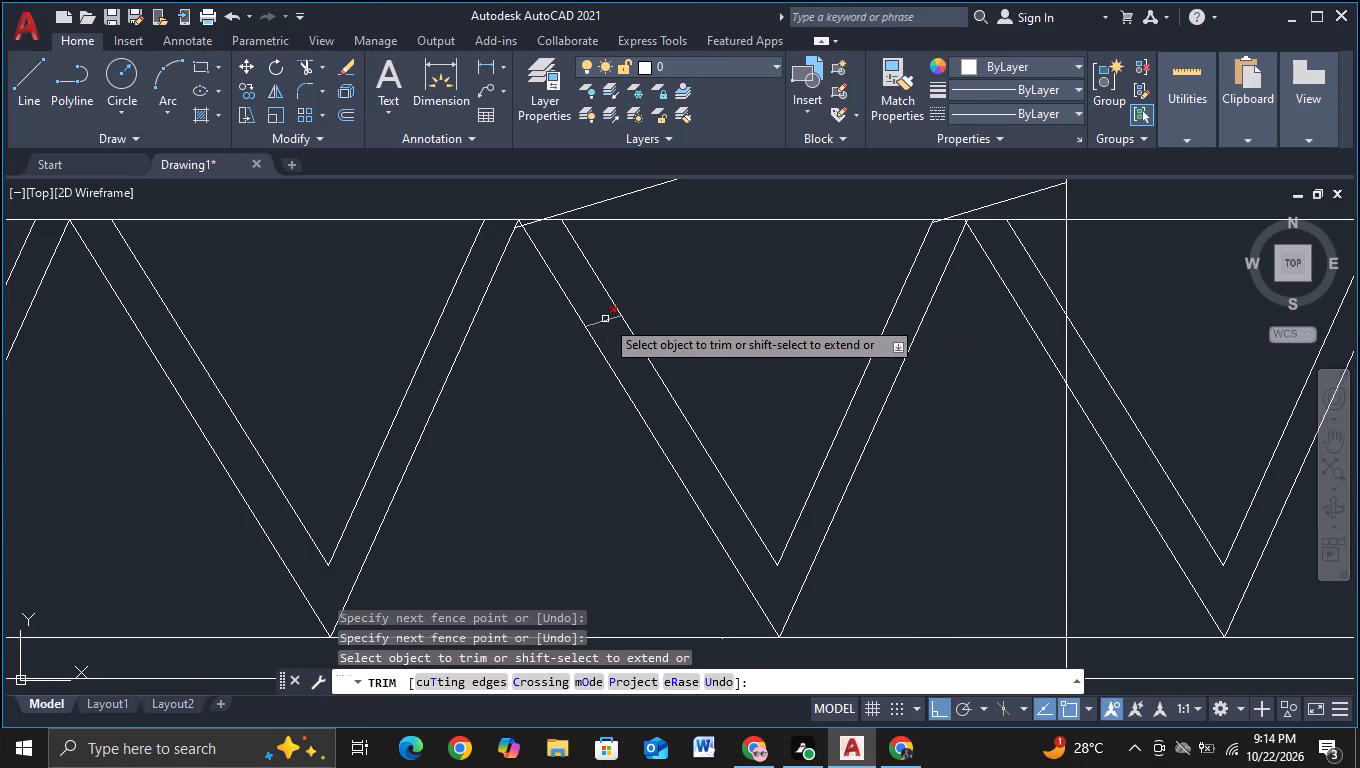
{"action": "left_click", "coordinate": [605, 319]}
{"action": "left_click", "coordinate": [610, 316]}
Trim the upper sloping line at the peak between the fifth and sixth Vs and its stretch above the truss's top line.
{"action": "middle_click_drag", "start_coordinate": [710, 282], "coordinate": [759, 456]}
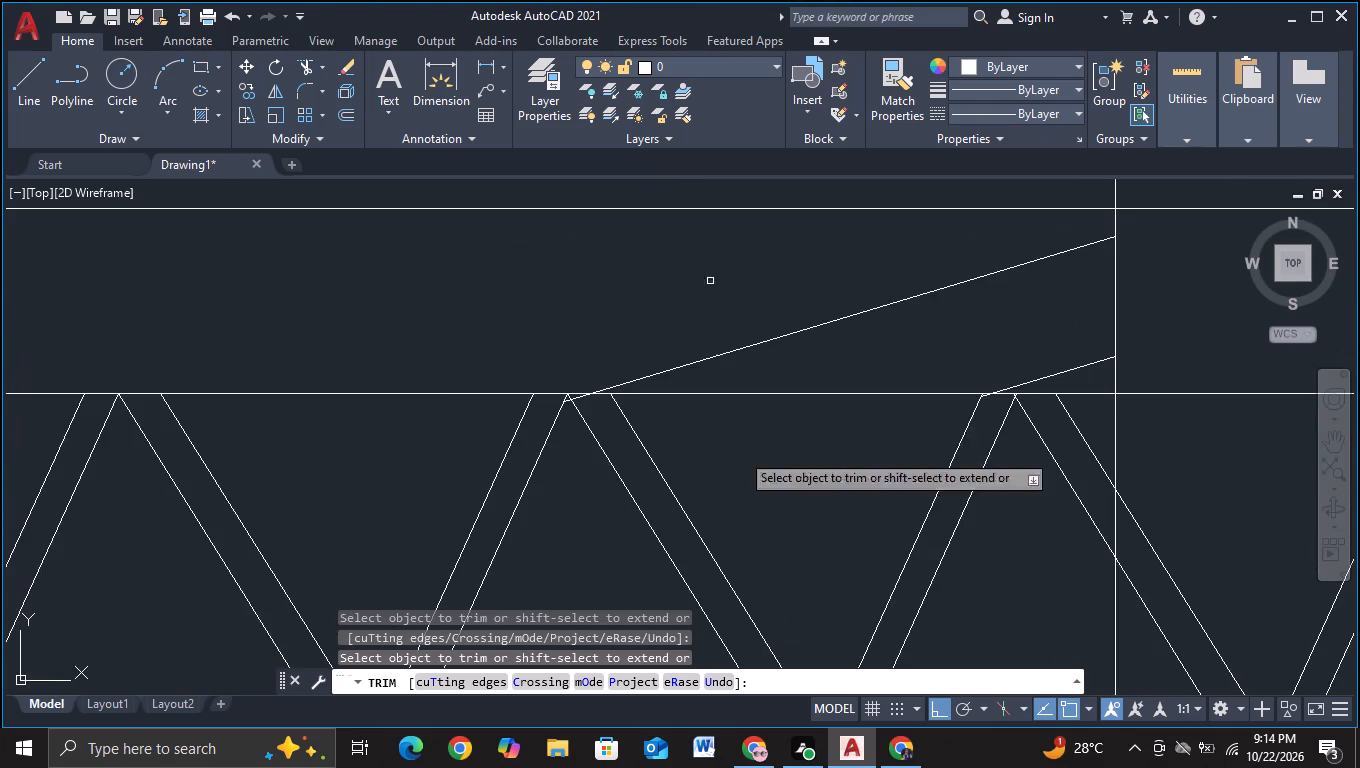
{"action": "scroll", "coordinate": [676, 405], "scroll_direction": "up", "scroll_amount": 1}
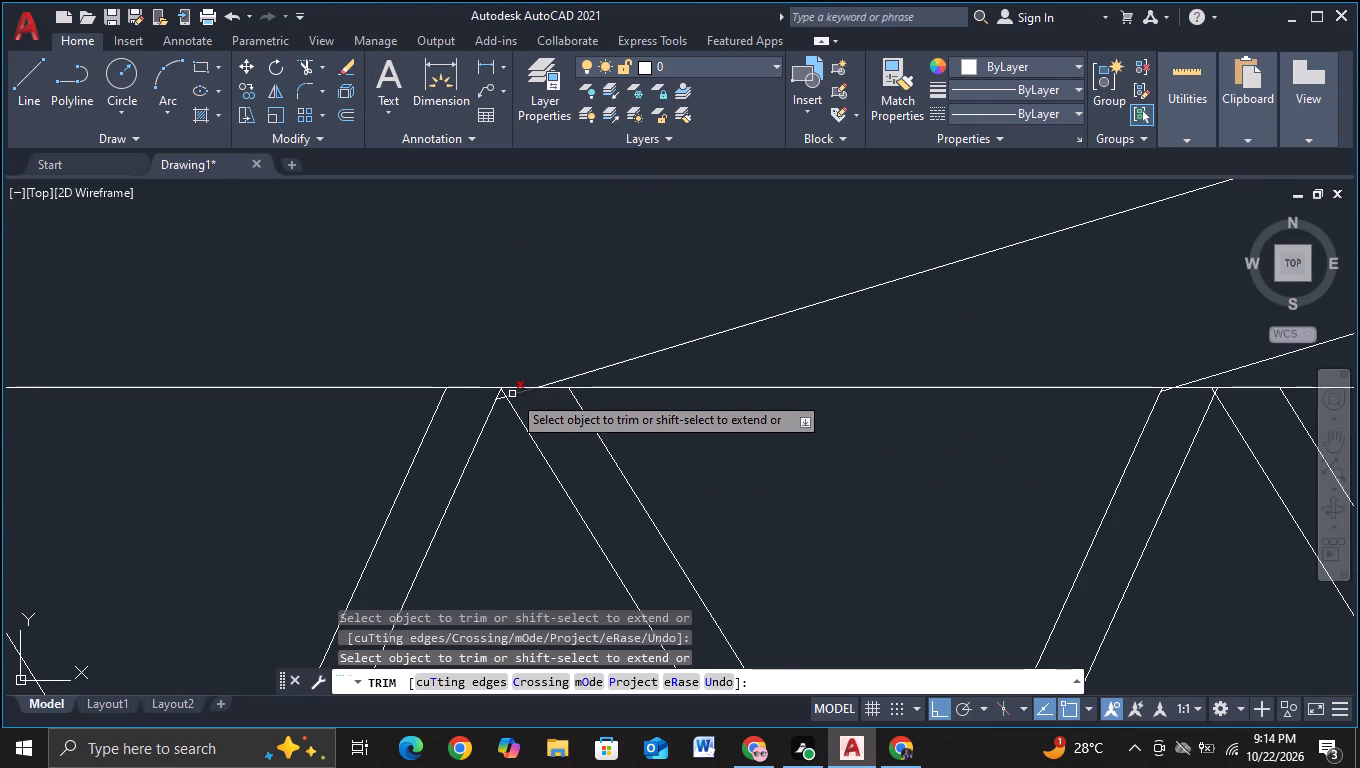
{"action": "left_click", "coordinate": [512, 394]}
{"action": "scroll", "coordinate": [512, 394], "scroll_direction": "up", "scroll_amount": 1}
{"action": "left_click", "coordinate": [494, 401]}
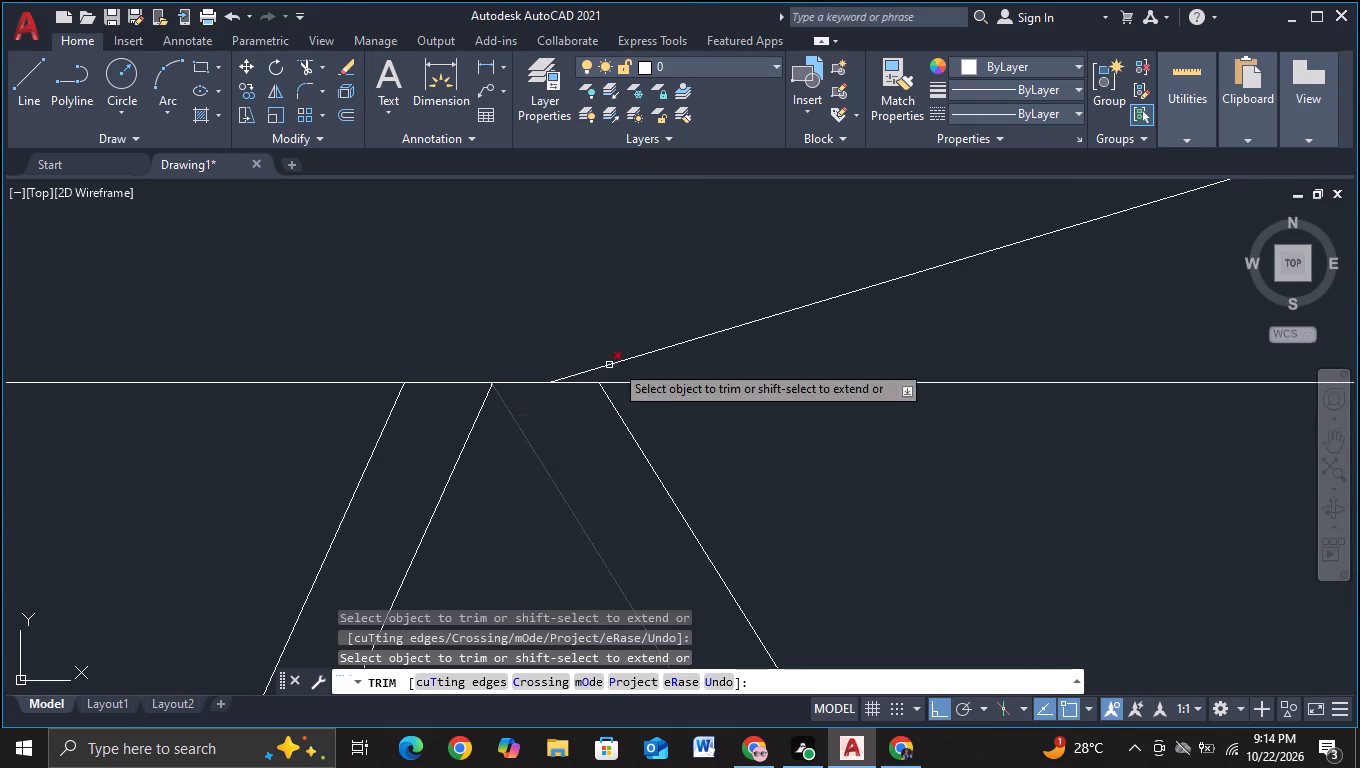
{"action": "left_click_drag", "start_coordinate": [692, 312], "coordinate": [729, 371]}
Trim the other sloping line's stretch between the lower truss copy's top line and the vertical wall line.
{"action": "scroll", "coordinate": [735, 372], "scroll_direction": "down", "scroll_amount": 3}
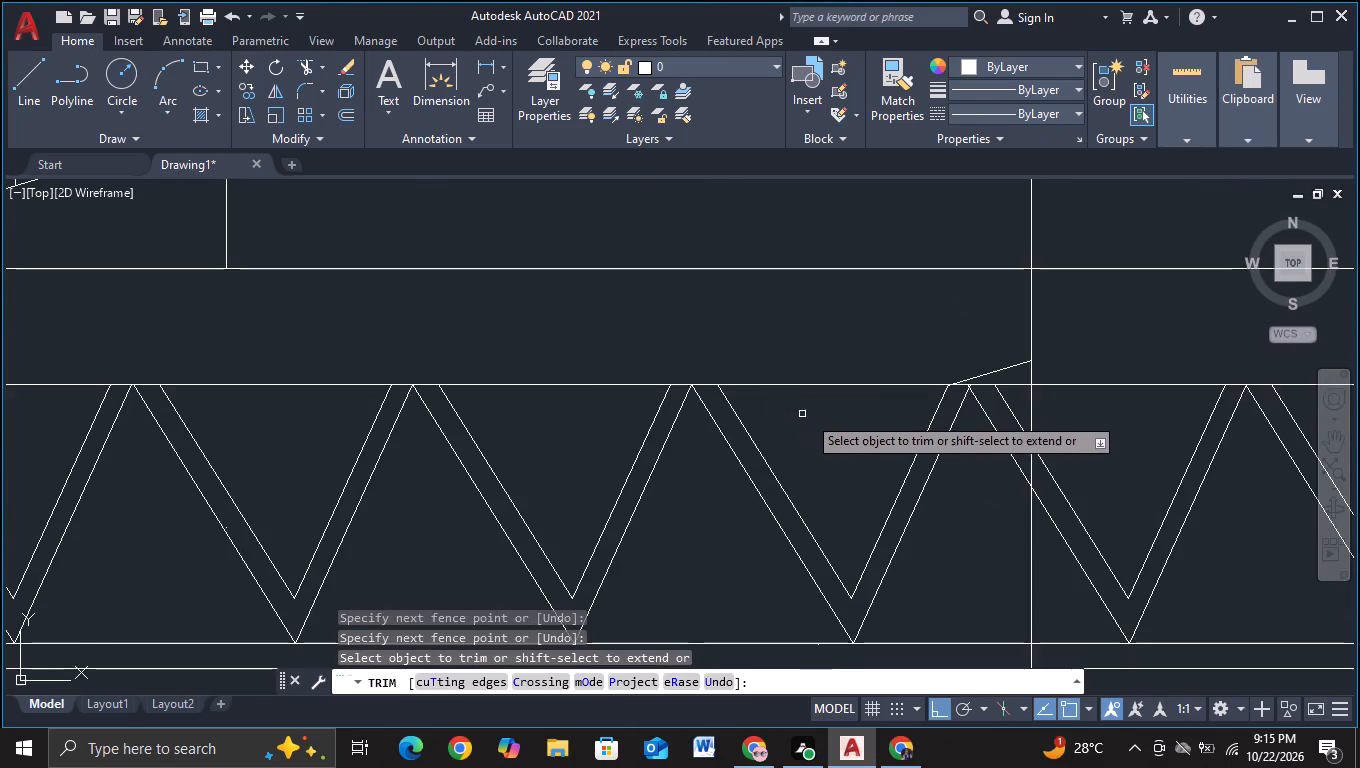
{"action": "scroll", "coordinate": [817, 420], "scroll_direction": "down", "scroll_amount": 1}
{"action": "middle_click_drag", "start_coordinate": [817, 420], "coordinate": [445, 395]}
{"action": "scroll", "coordinate": [483, 389], "scroll_direction": "up", "scroll_amount": 2}
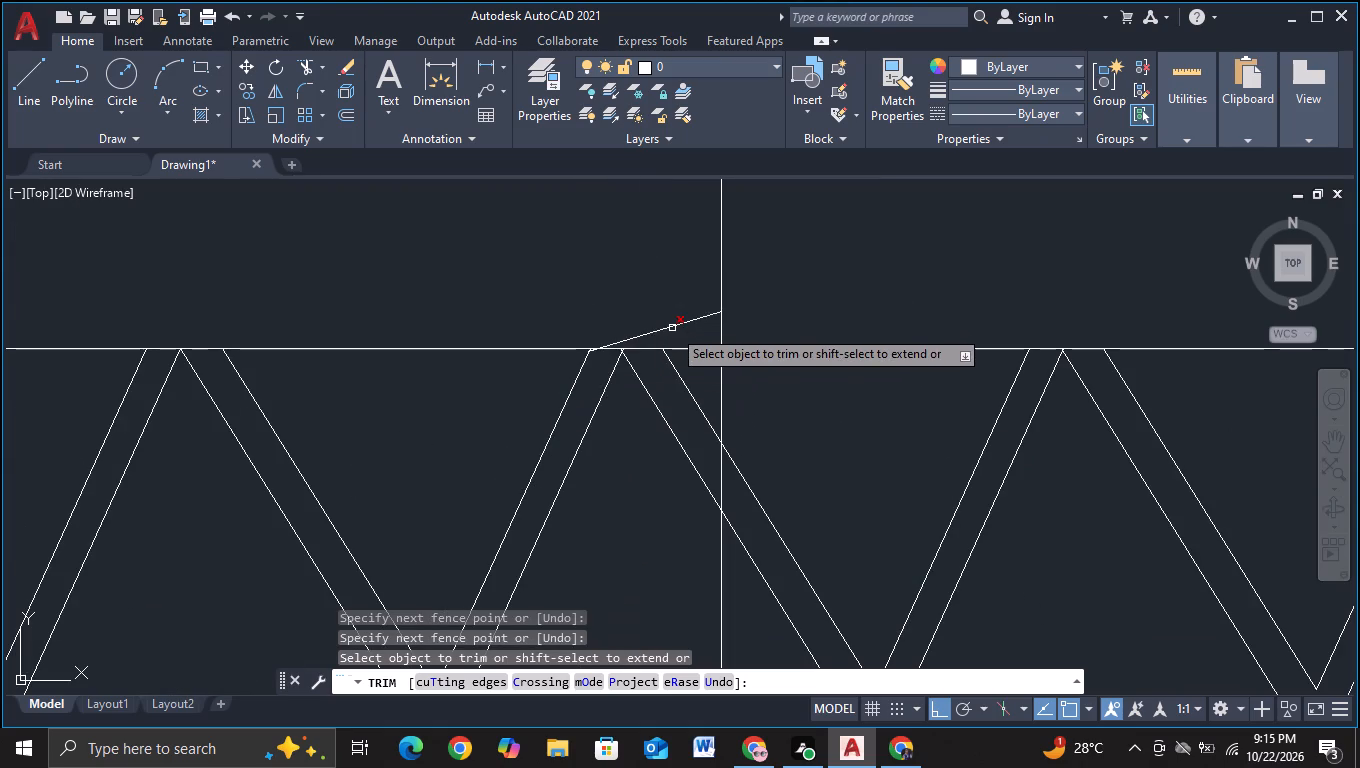
{"action": "left_click", "coordinate": [672, 329]}
{"action": "left_click", "coordinate": [672, 324]}
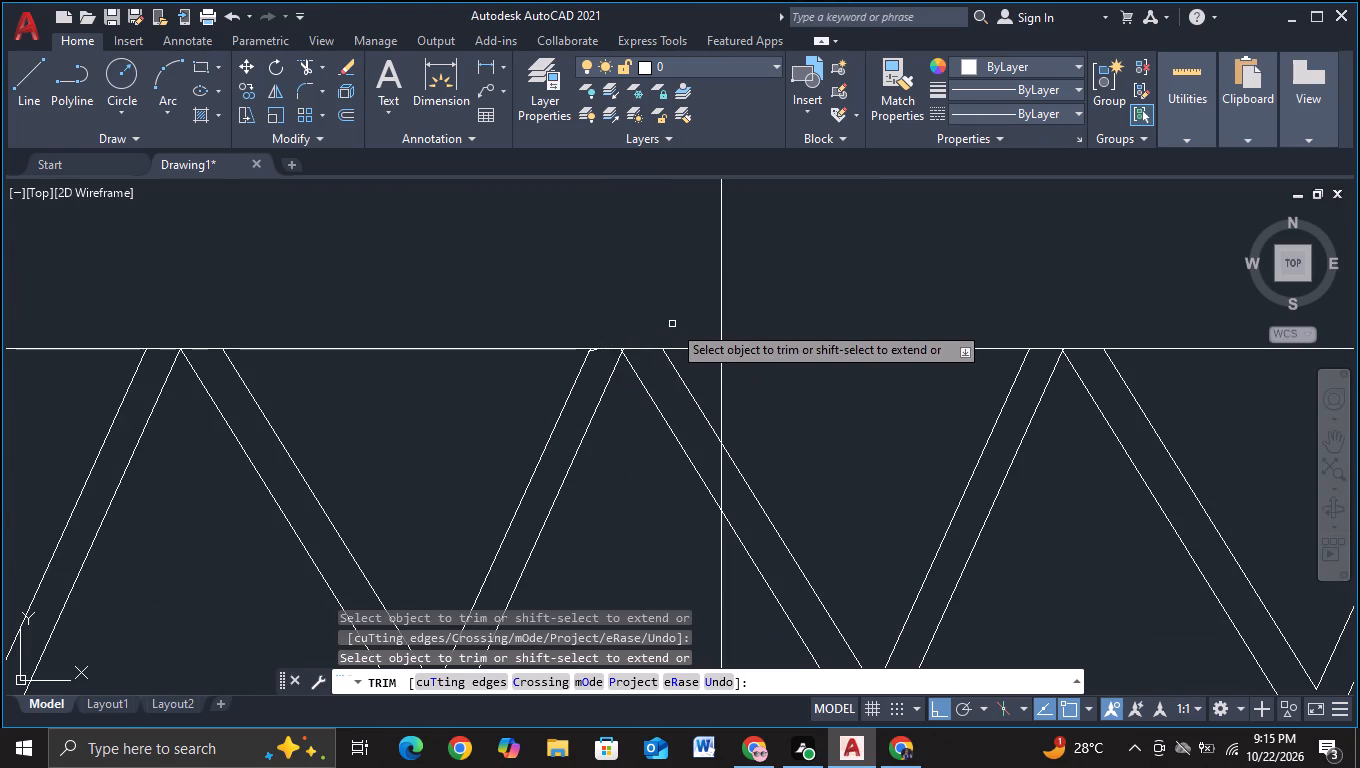
Trim the vertical wall line out of the lower truss copy's seventh V and from between the two bottom lines.
{"action": "scroll", "coordinate": [611, 430], "scroll_direction": "down", "scroll_amount": 1}
{"action": "middle_click_drag", "start_coordinate": [649, 498], "coordinate": [620, 399]}
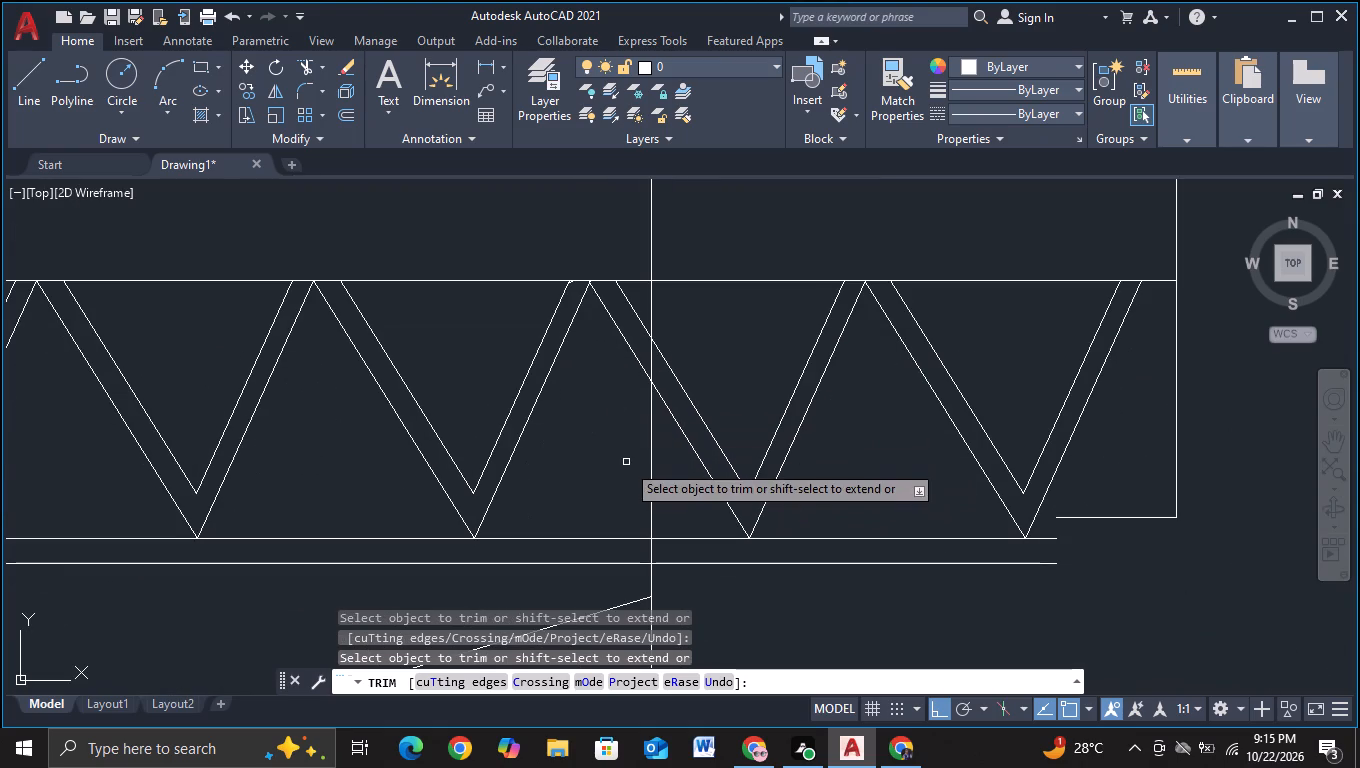
{"action": "left_click_drag", "start_coordinate": [626, 465], "coordinate": [666, 465]}
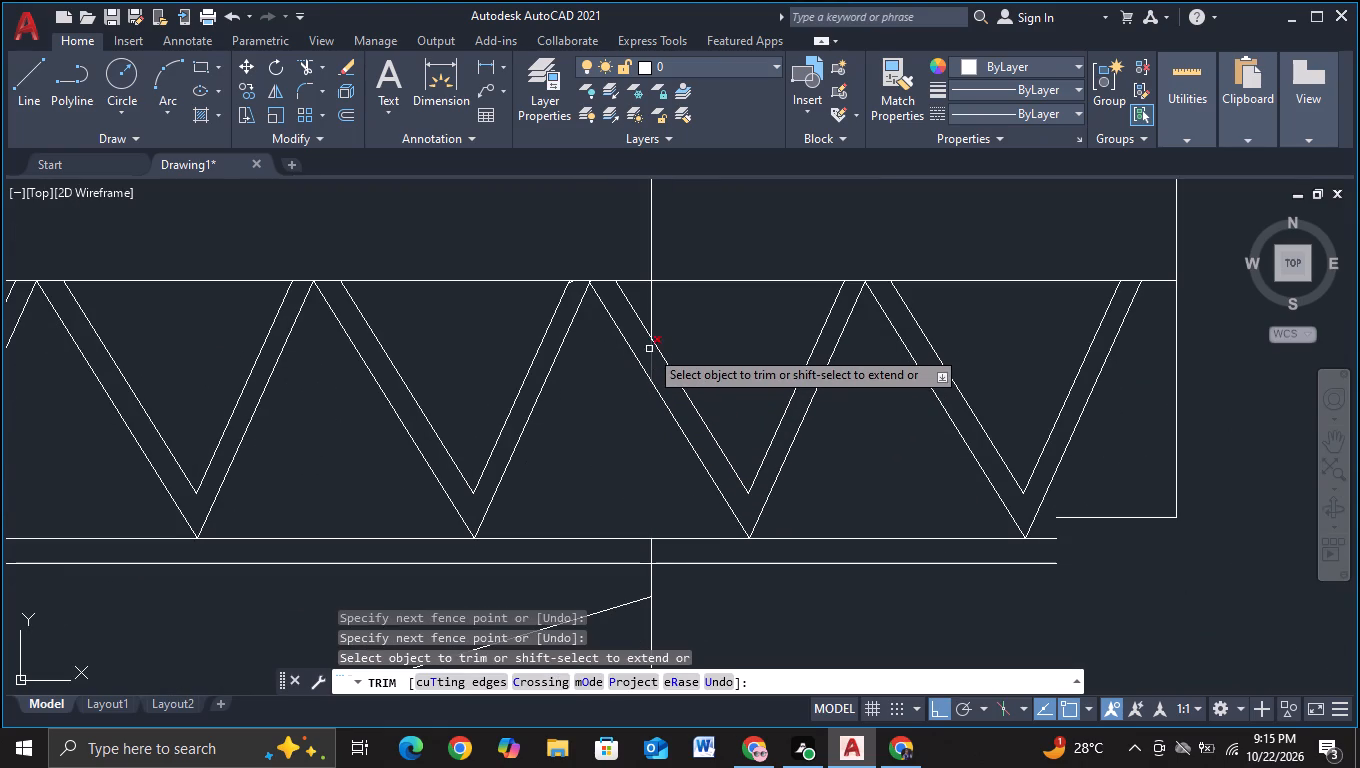
{"action": "left_click", "coordinate": [649, 349]}
{"action": "left_click", "coordinate": [650, 321]}
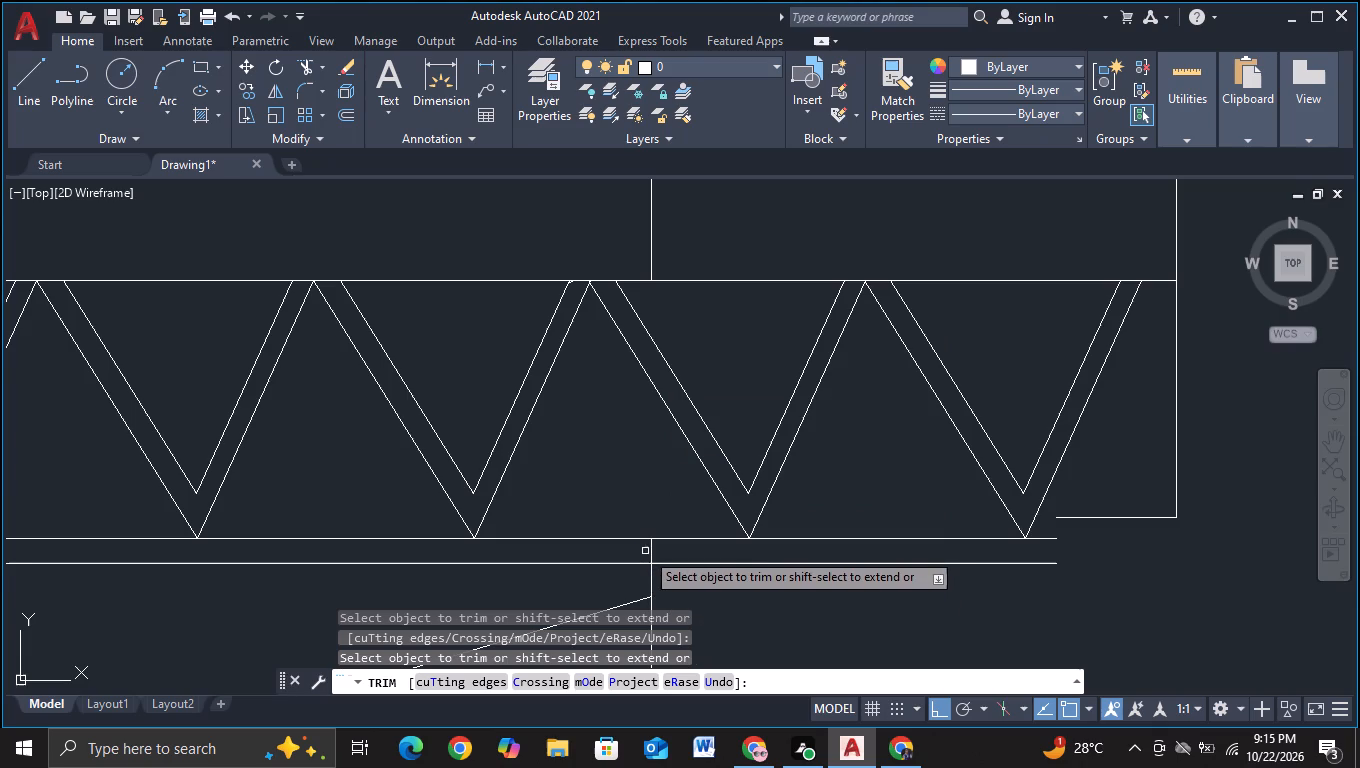
{"action": "left_click", "coordinate": [652, 549]}
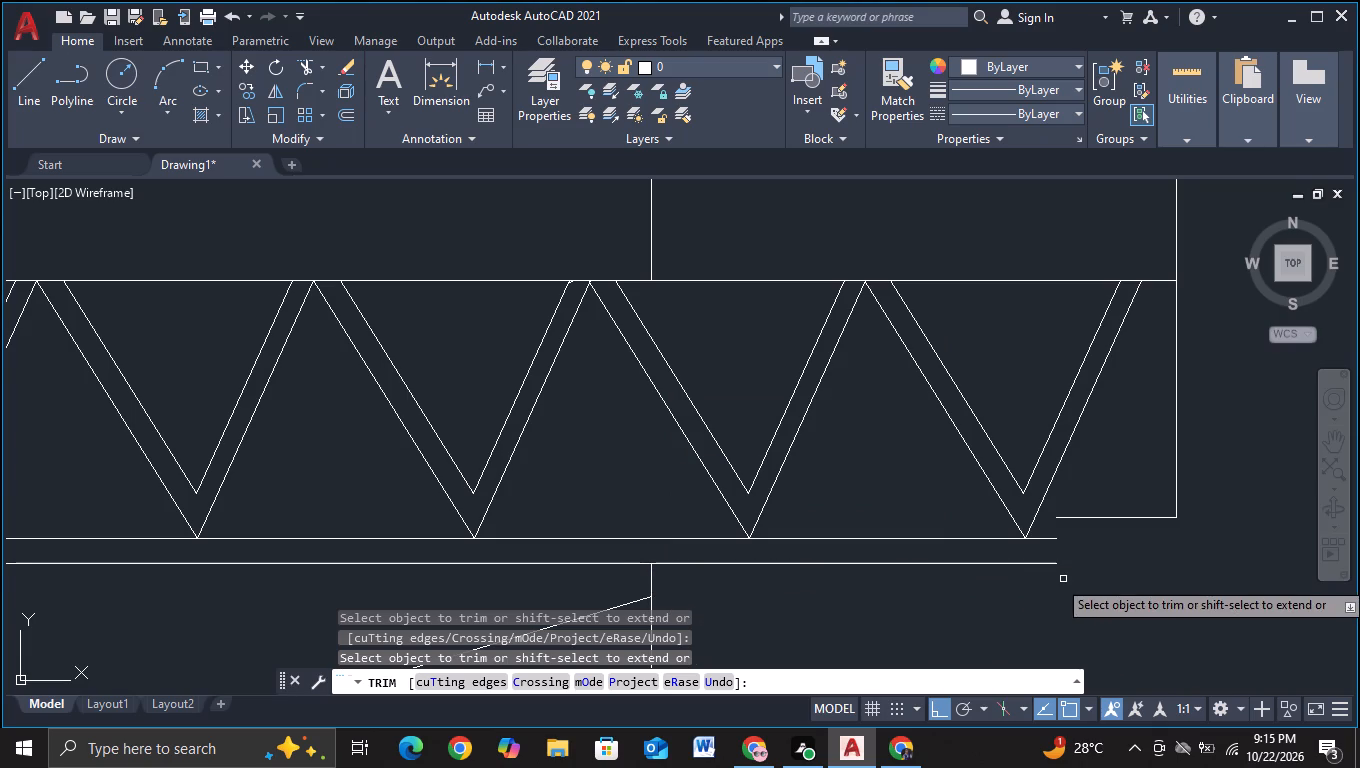
Trim the short horizontal stub at the foot of the lower truss copy's outer vertical edge.
{"action": "middle_click_drag", "start_coordinate": [1063, 579], "coordinate": [769, 568]}
{"action": "left_click_drag", "start_coordinate": [799, 488], "coordinate": [806, 567]}
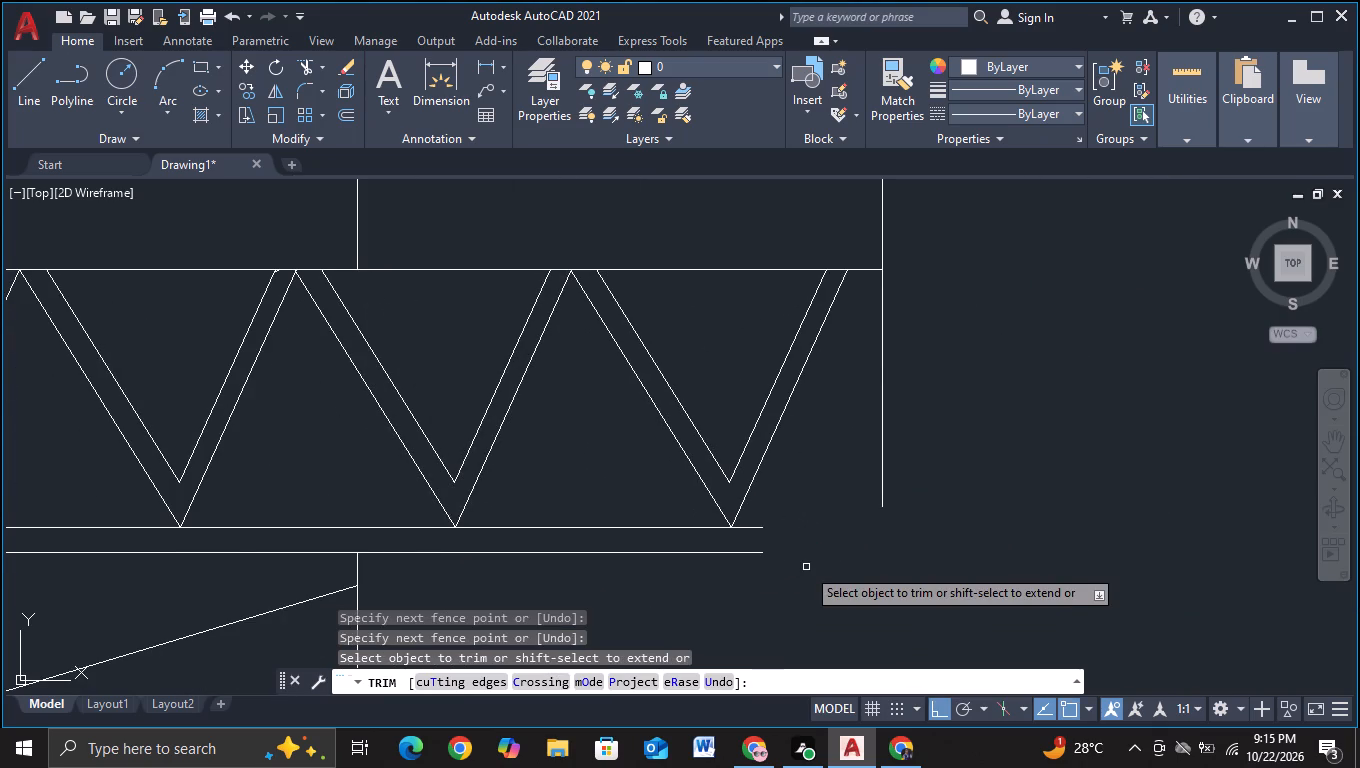
{"action": "key", "text": "Escape"}
Draw a horizontal line about 2.69 long extending the upper of the truss's two bottom lines to beneath the outer vertical edge.
{"action": "left_click", "coordinate": [30, 86]}
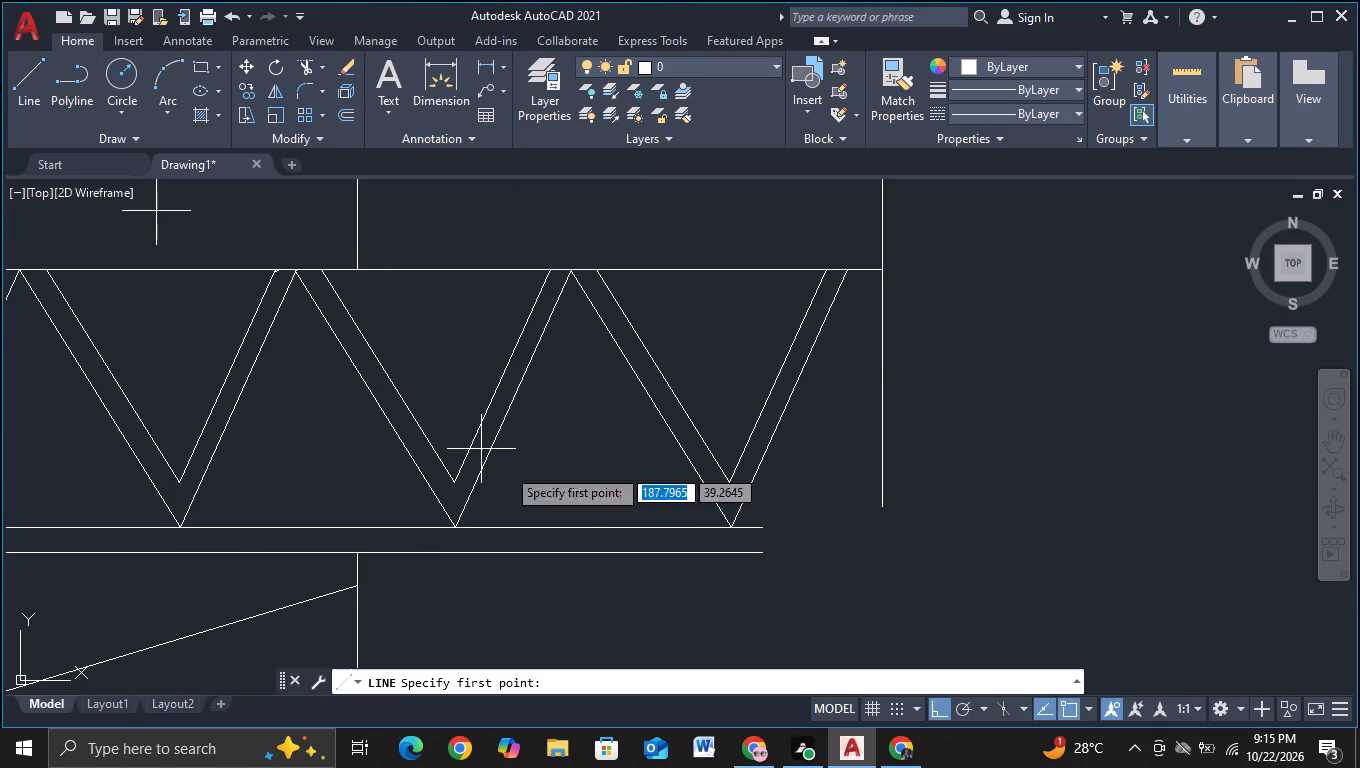
{"action": "left_click", "coordinate": [755, 527]}
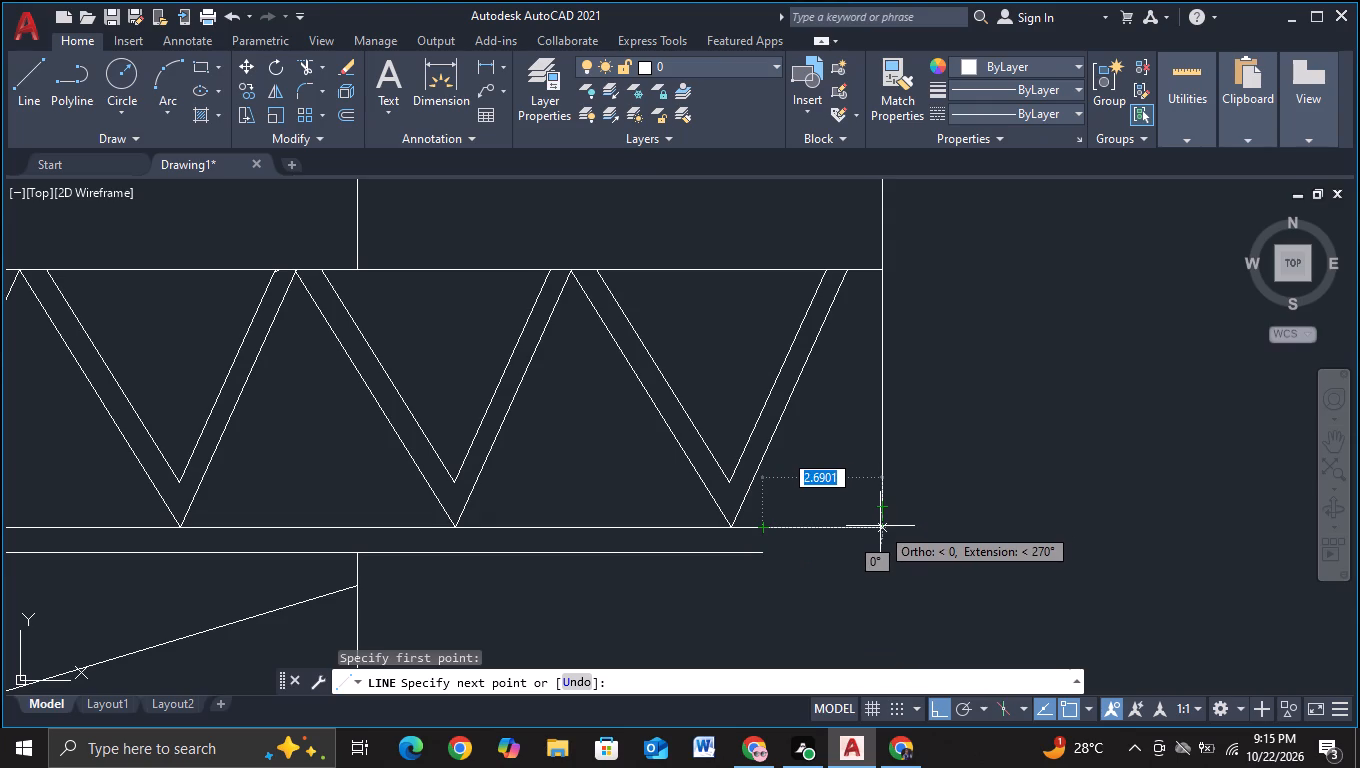
{"action": "left_click", "coordinate": [883, 526]}
{"action": "left_click", "coordinate": [775, 531]}
{"action": "key", "text": "Escape"}
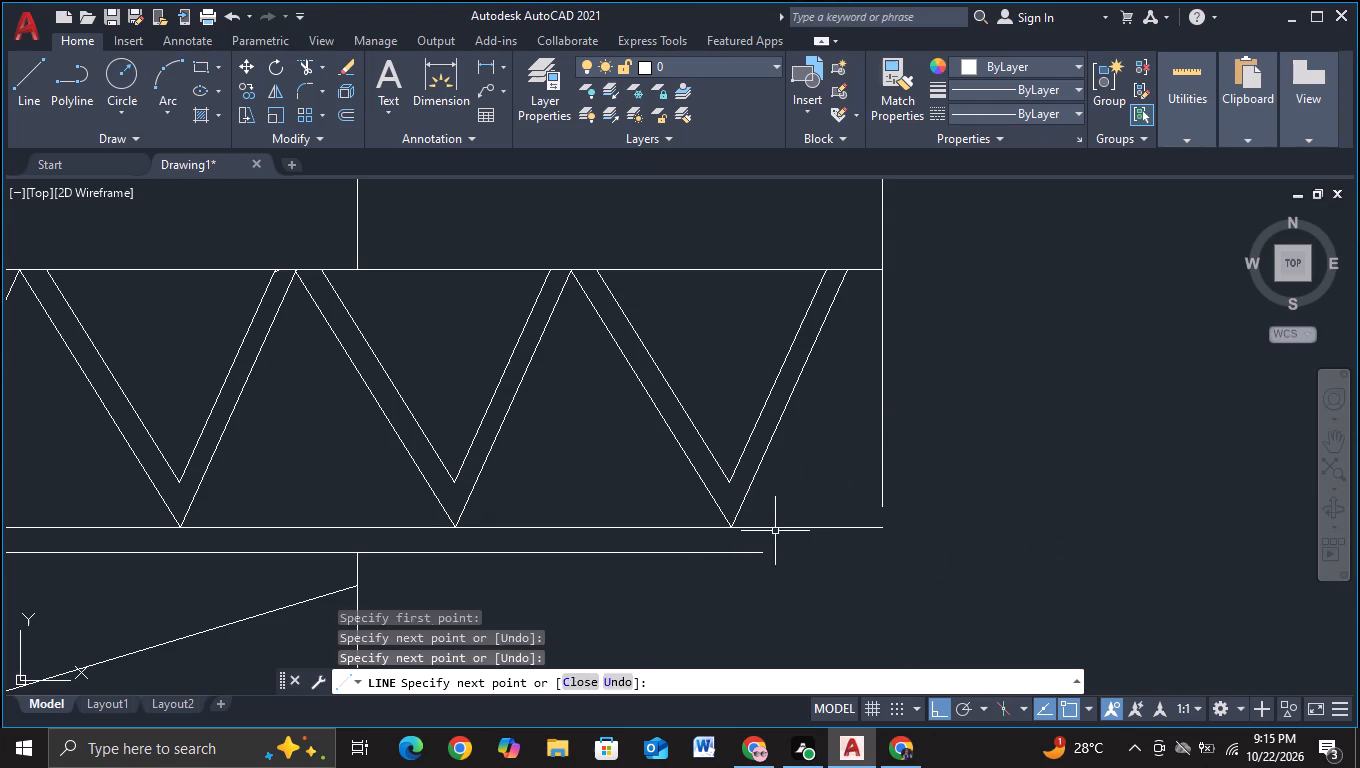
Extend the lowest truss line with a line about 2.69 long and close the corner up to the outer vertical edge's end.
{"action": "left_click", "coordinate": [30, 101]}
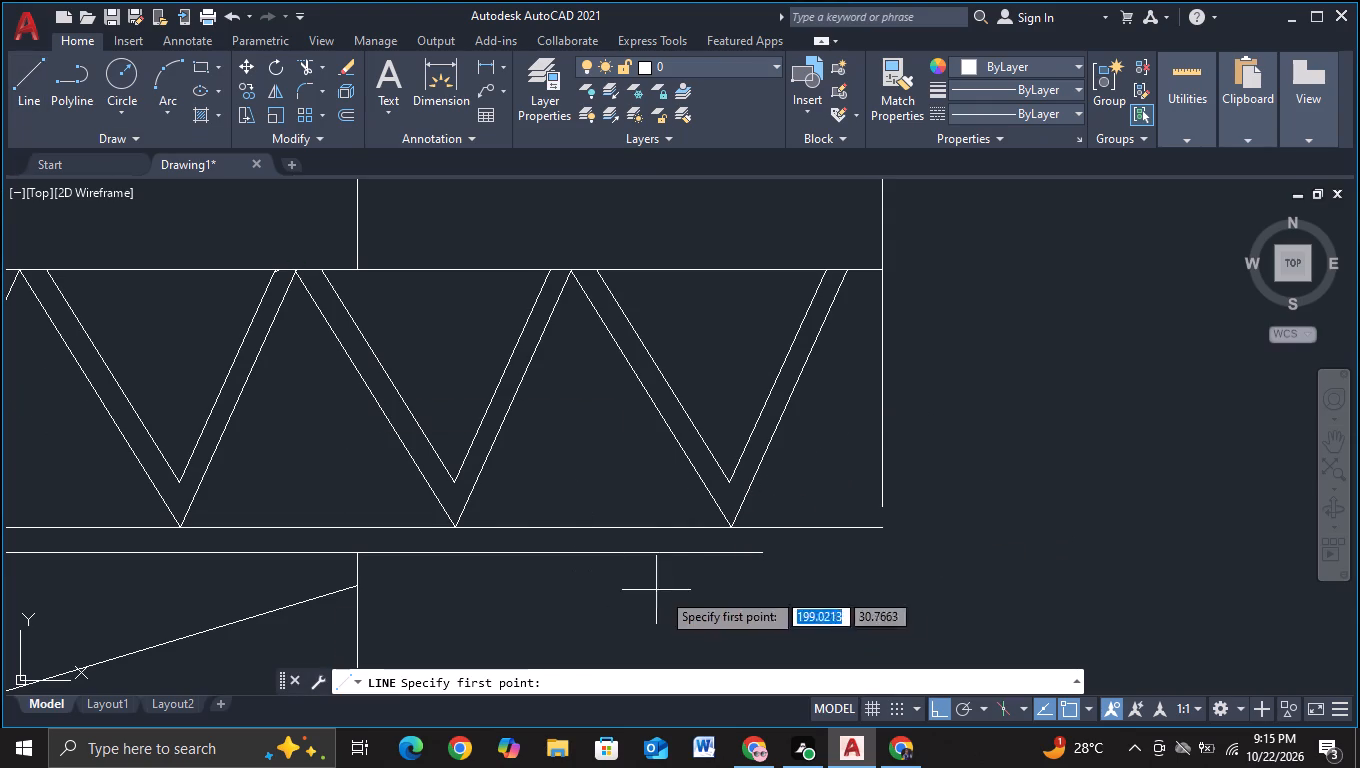
{"action": "left_click", "coordinate": [754, 555]}
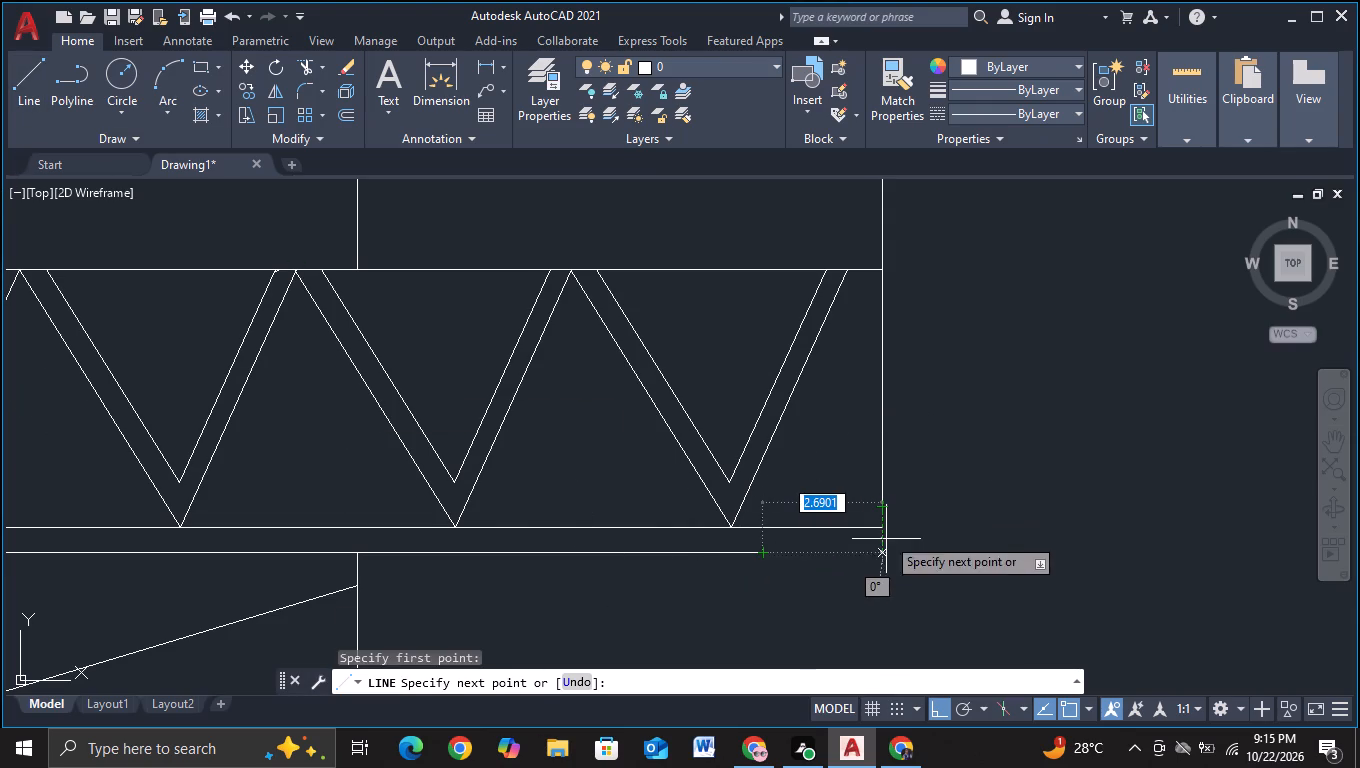
{"action": "left_click", "coordinate": [883, 554]}
{"action": "left_click", "coordinate": [884, 507]}
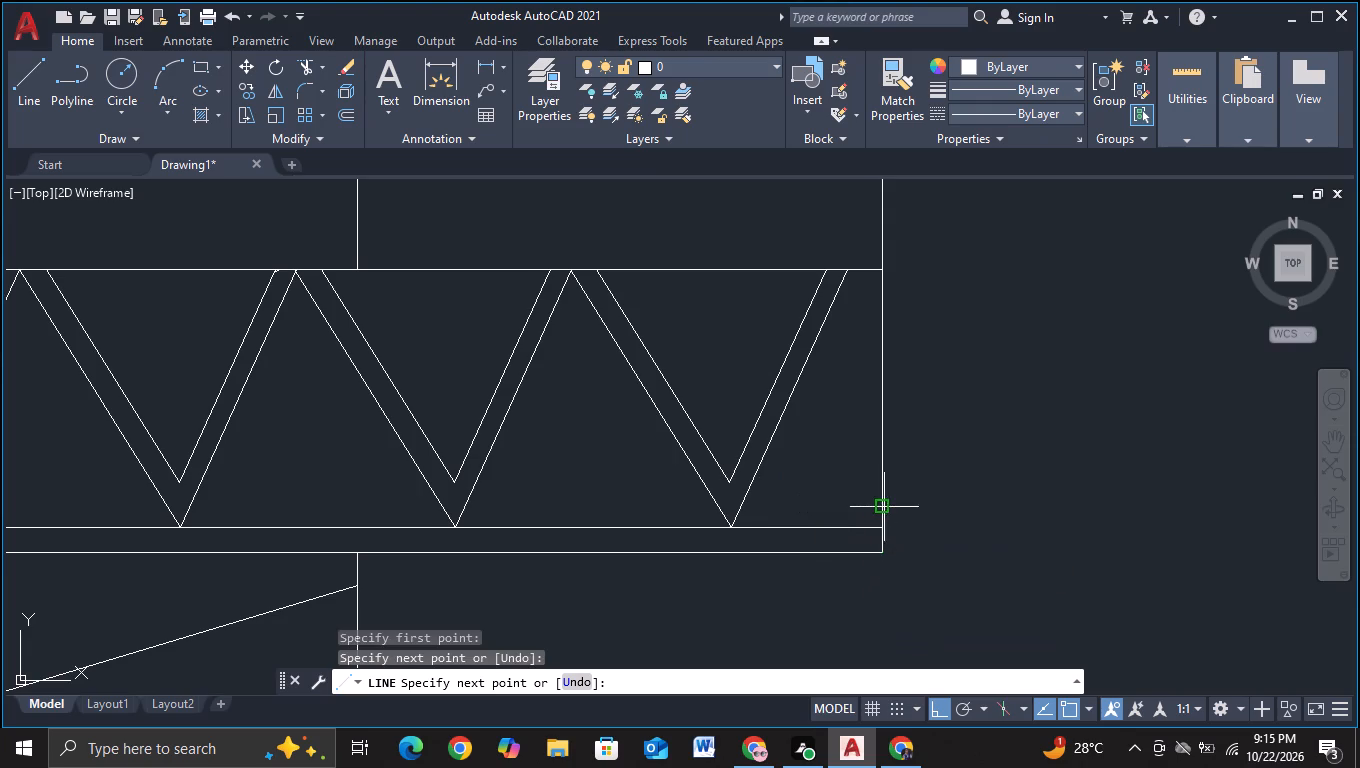
{"action": "key", "text": "Escape"}
{"action": "scroll", "coordinate": [890, 508], "scroll_direction": "down", "scroll_amount": 3}
{"action": "middle_click_drag", "start_coordinate": [911, 567], "coordinate": [919, 507]}
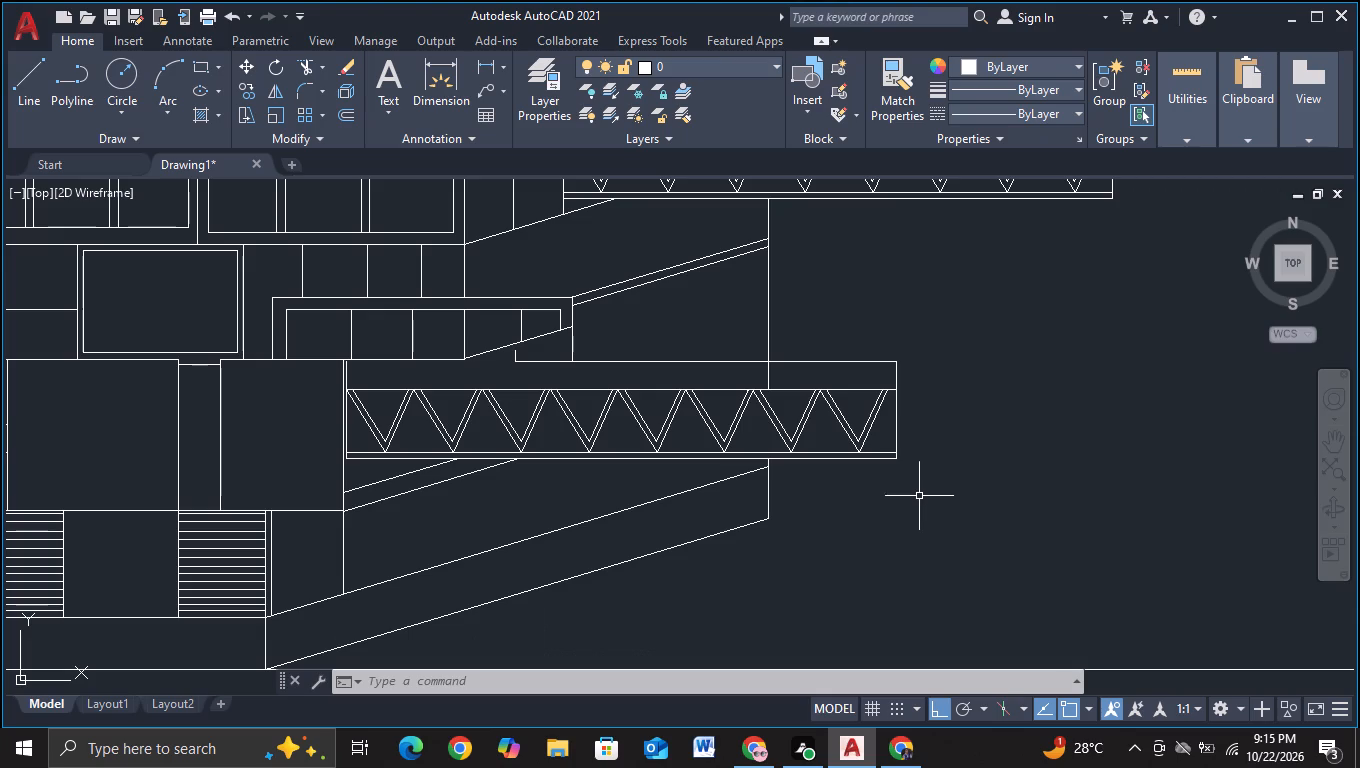
Draw a horizontal line about 19.3 long from the inner end of the line above the lower truss copy, past the truss's wall-side end.
{"action": "key", "text": "Escape"}
{"action": "left_click", "coordinate": [43, 104]}
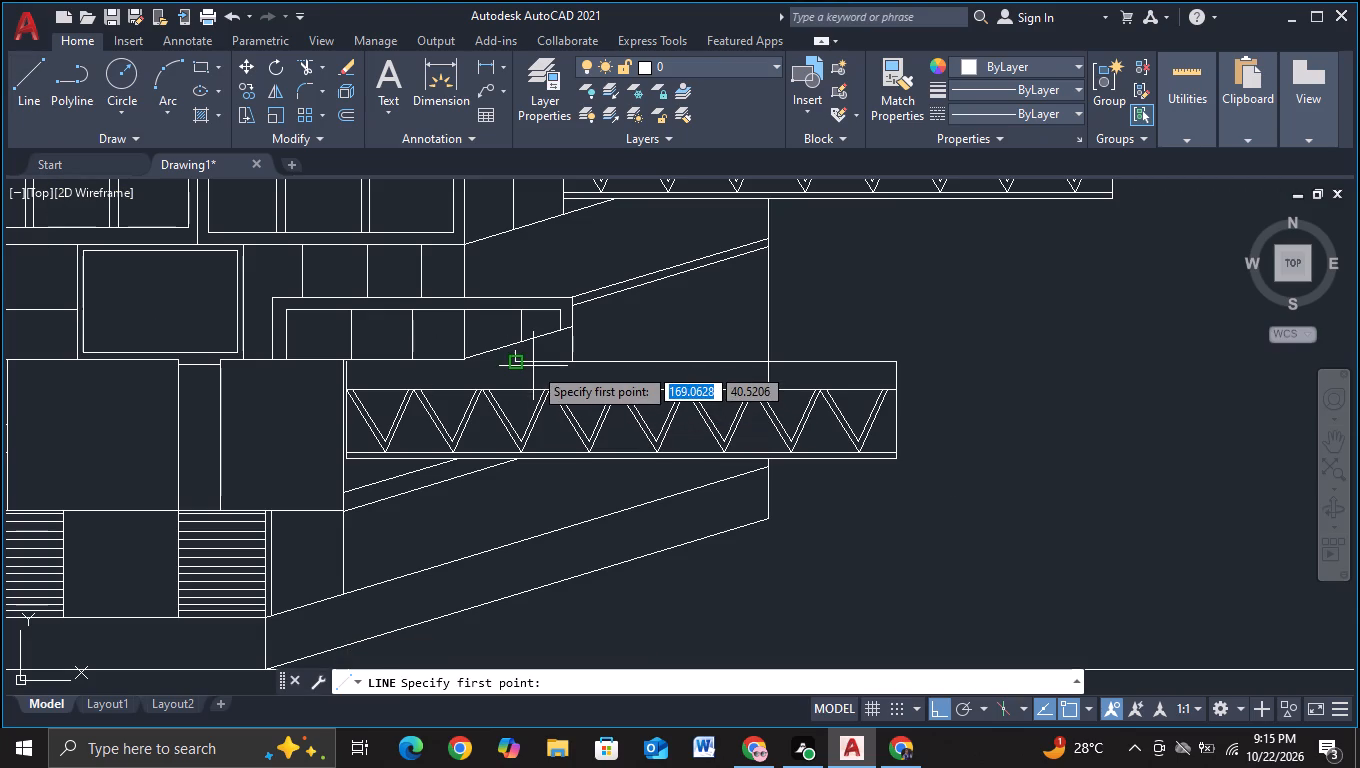
{"action": "left_click", "coordinate": [515, 366]}
{"action": "scroll", "coordinate": [304, 373], "scroll_direction": "up", "scroll_amount": 2}
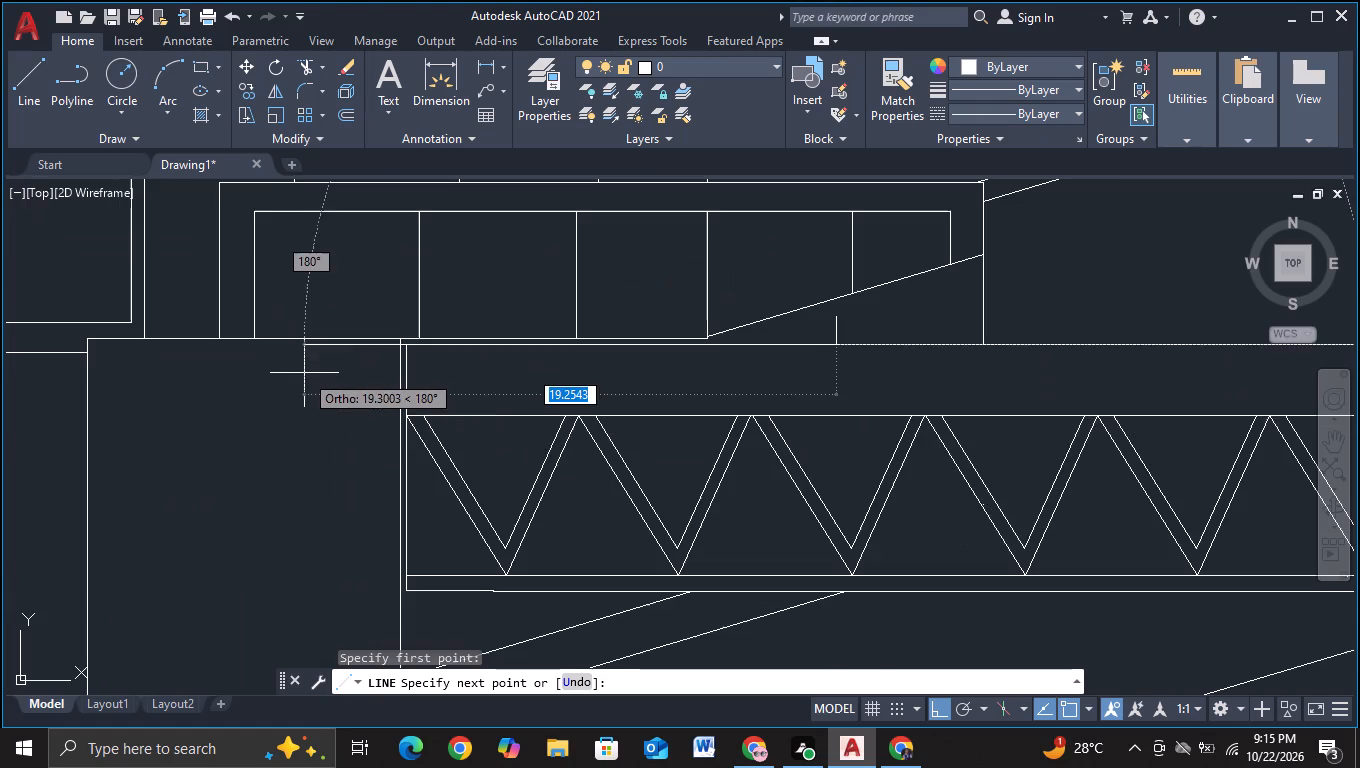
{"action": "left_click", "coordinate": [306, 372]}
{"action": "key", "text": "Escape"}
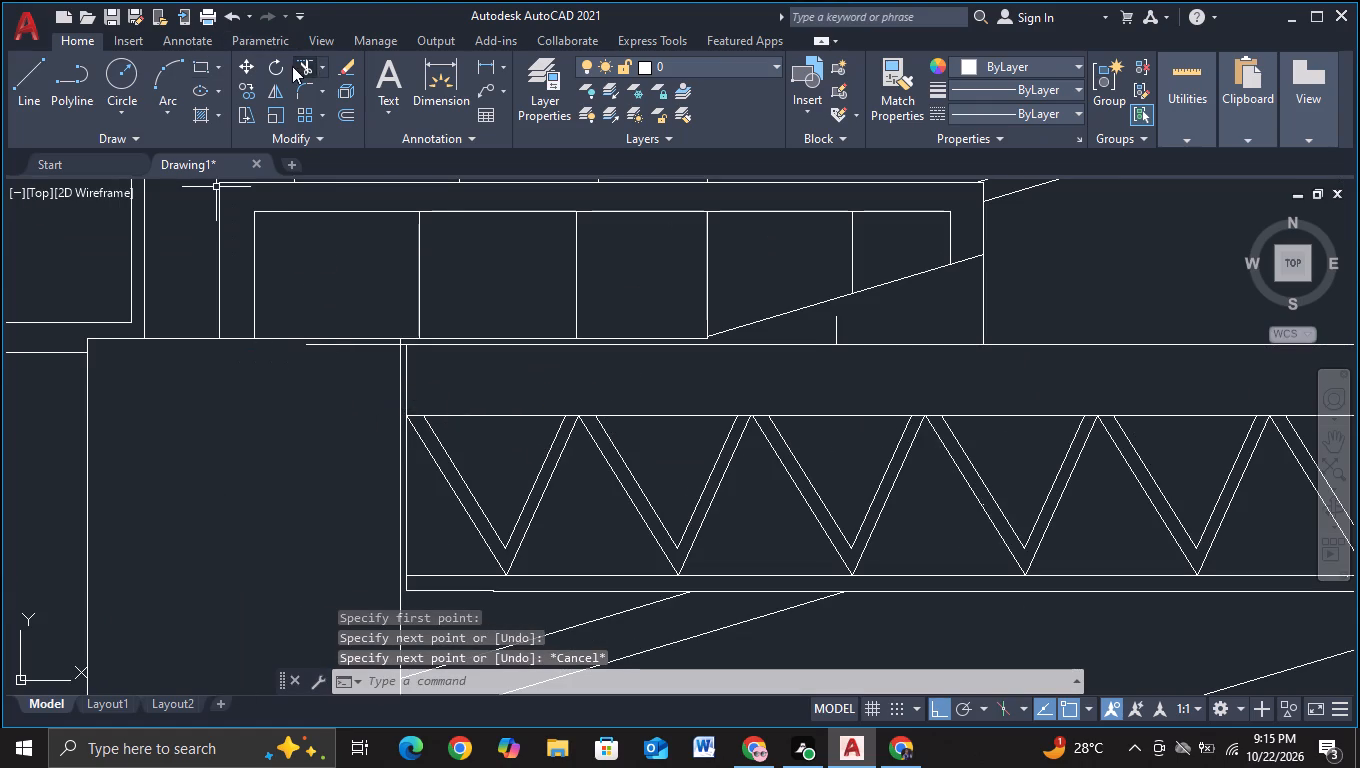
Trim the new line's overshoot inside the wall block and the short vertical stub at its starting point.
{"action": "left_click", "coordinate": [298, 64]}
{"action": "left_click", "coordinate": [367, 347]}
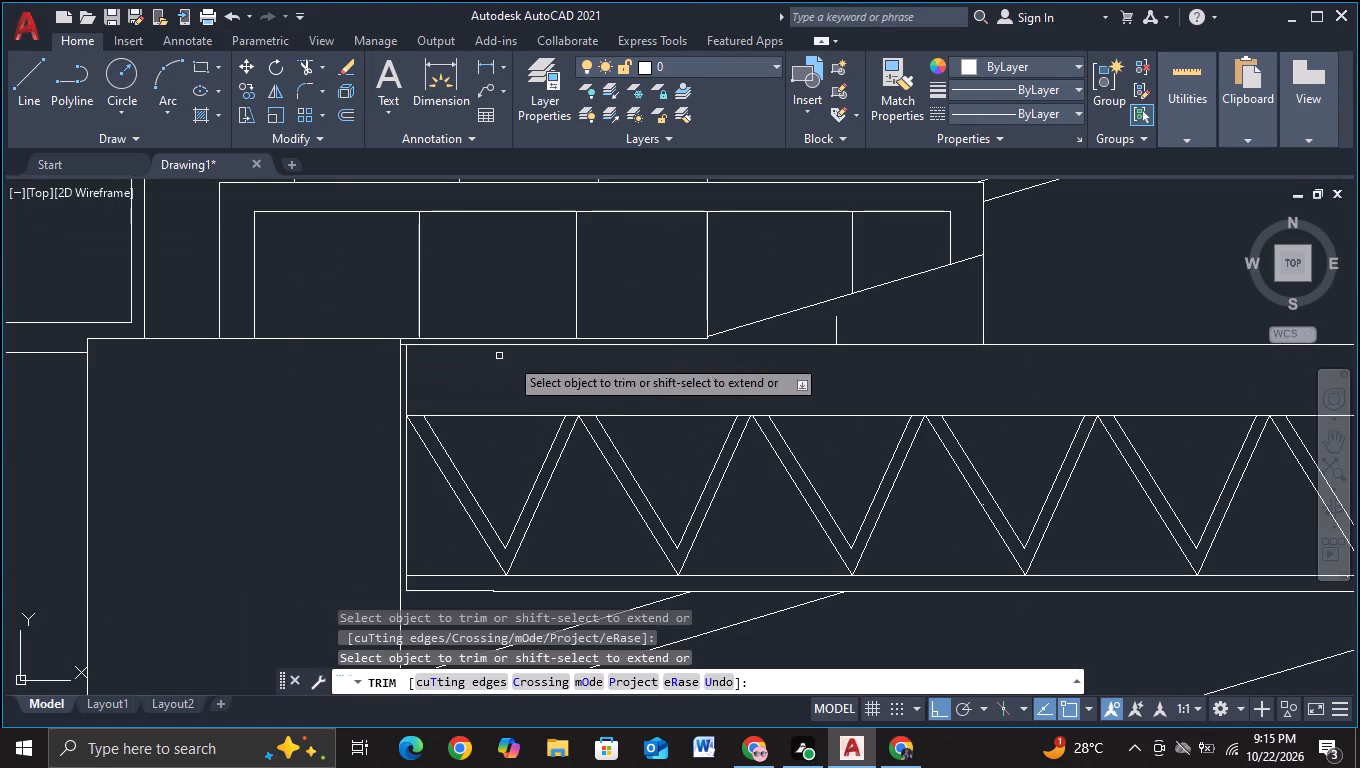
{"action": "left_click", "coordinate": [834, 330]}
Trim the vertical line between the panelled box's sloping bottom edge and the horizontal line above the lower truss copy.
{"action": "scroll", "coordinate": [994, 349], "scroll_direction": "down", "scroll_amount": 2}
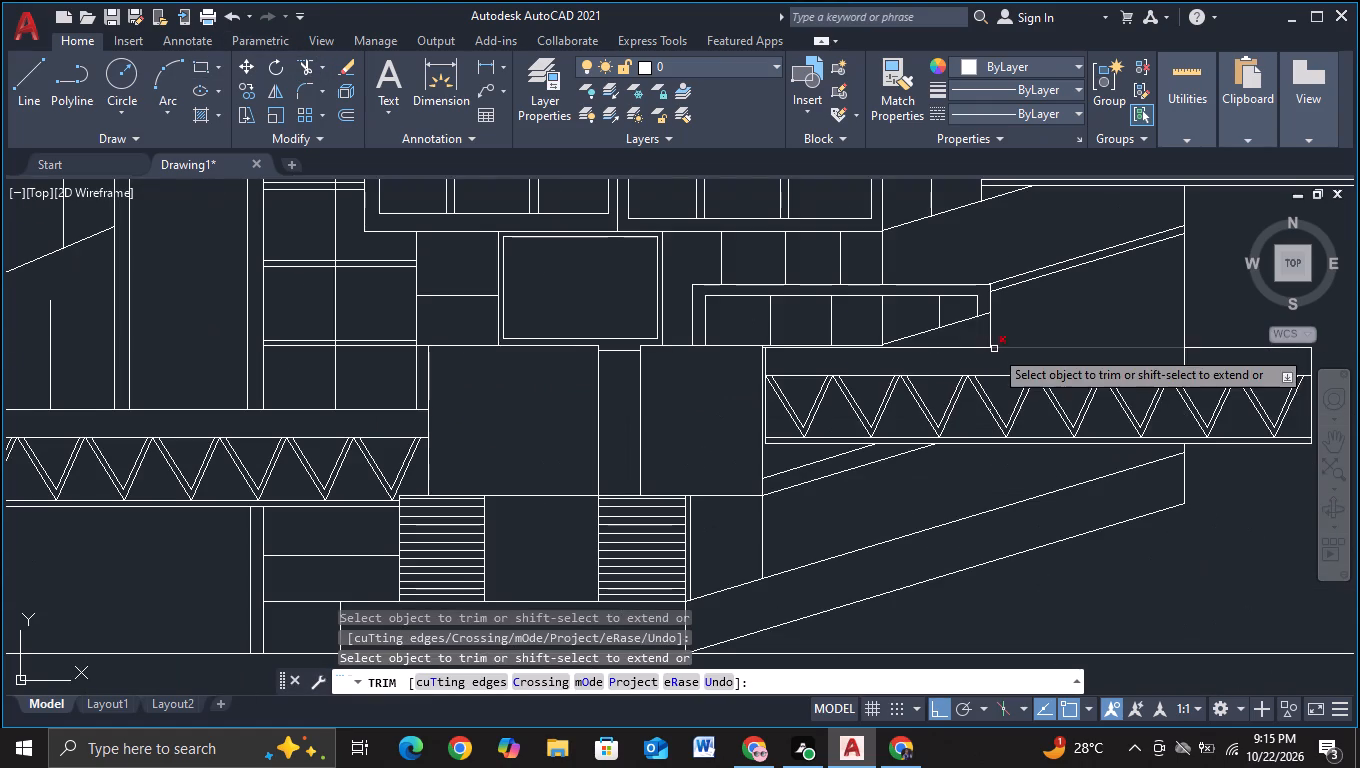
{"action": "middle_click_drag", "start_coordinate": [997, 365], "coordinate": [633, 439]}
{"action": "scroll", "coordinate": [630, 441], "scroll_direction": "up", "scroll_amount": 2}
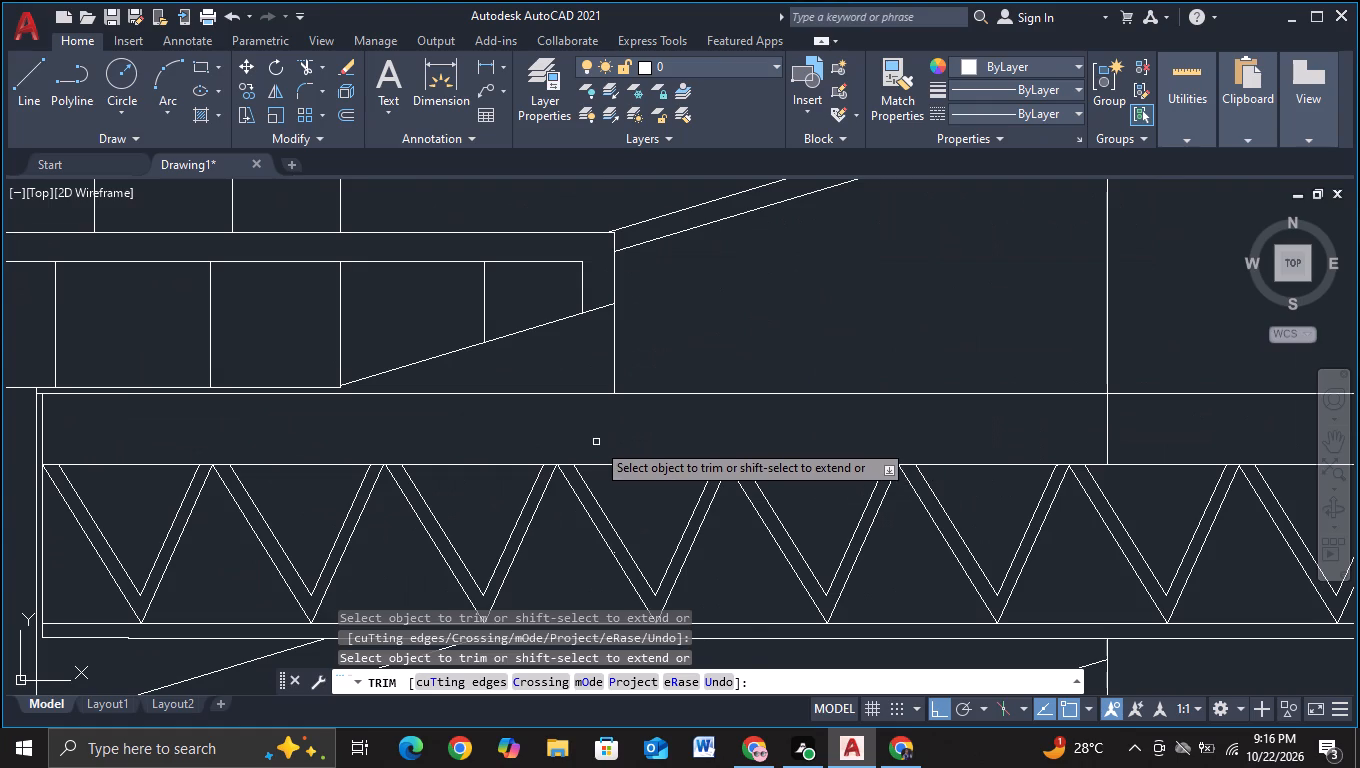
{"action": "key", "text": "Escape"}
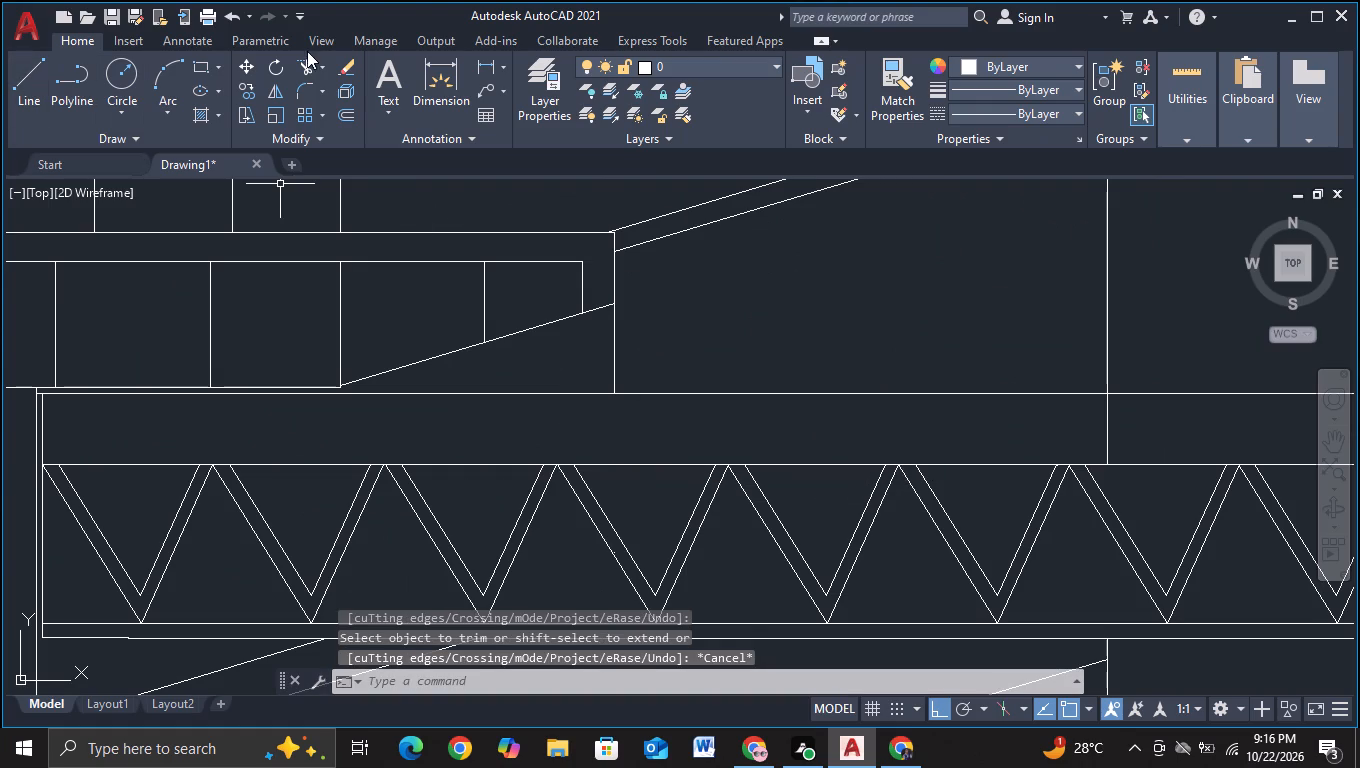
{"action": "left_click", "coordinate": [308, 59]}
{"action": "left_click_drag", "start_coordinate": [583, 372], "coordinate": [680, 344]}
{"action": "scroll", "coordinate": [693, 346], "scroll_direction": "down", "scroll_amount": 2}
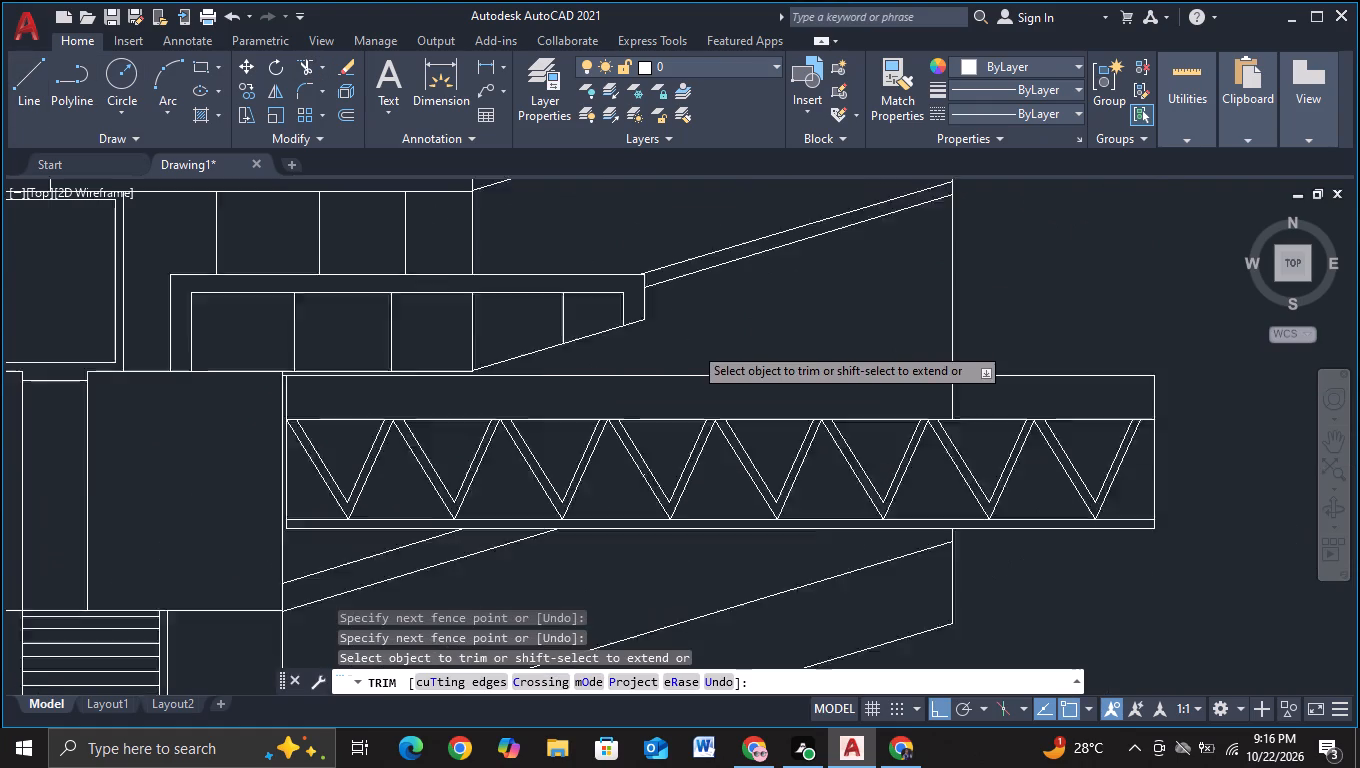
Undo the last trim of the vertical line below the panelled box.
{"action": "middle_click_drag", "start_coordinate": [757, 332], "coordinate": [607, 365]}
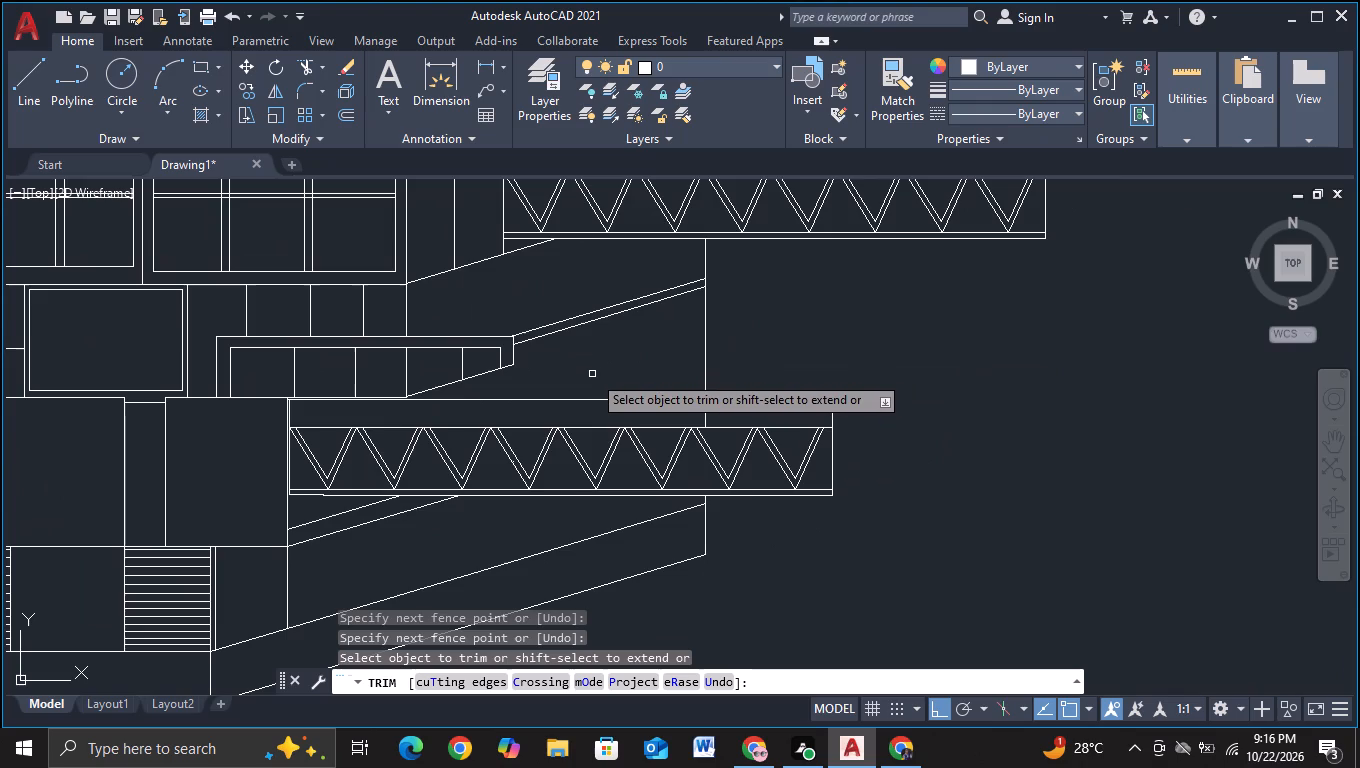
{"action": "key", "text": "ctrl+z"}
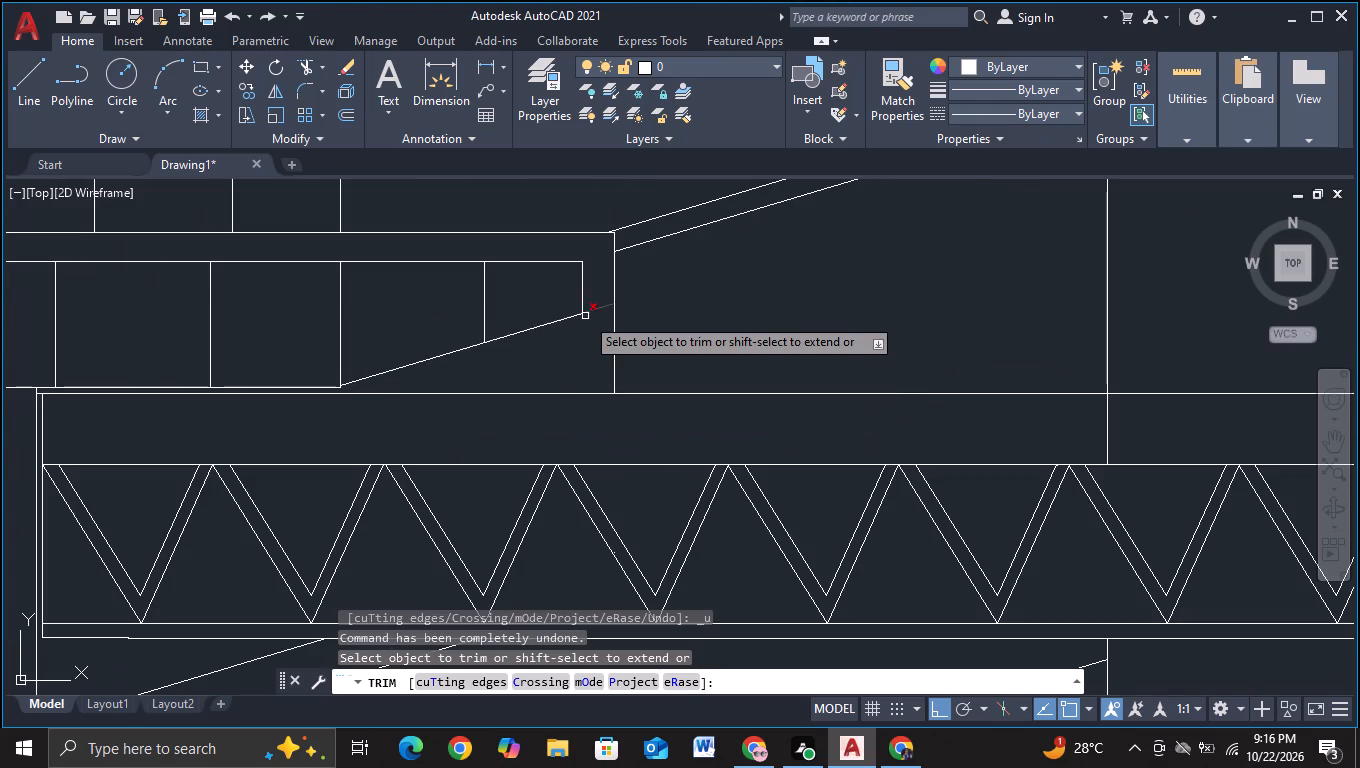
Trim away all segments of the panelled box's sloping bottom edge above the lower truss copy.
{"action": "left_click", "coordinate": [445, 353]}
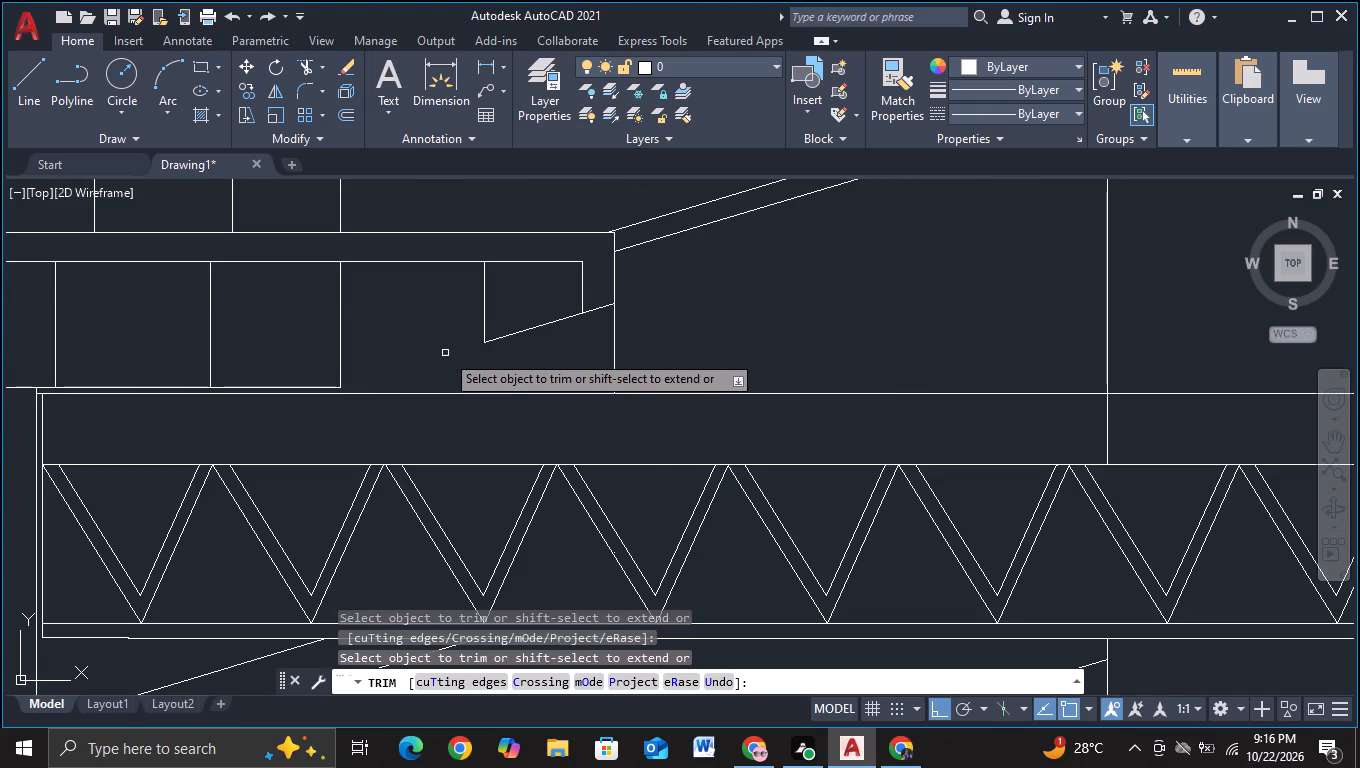
{"action": "left_click", "coordinate": [529, 333]}
{"action": "left_click", "coordinate": [594, 312]}
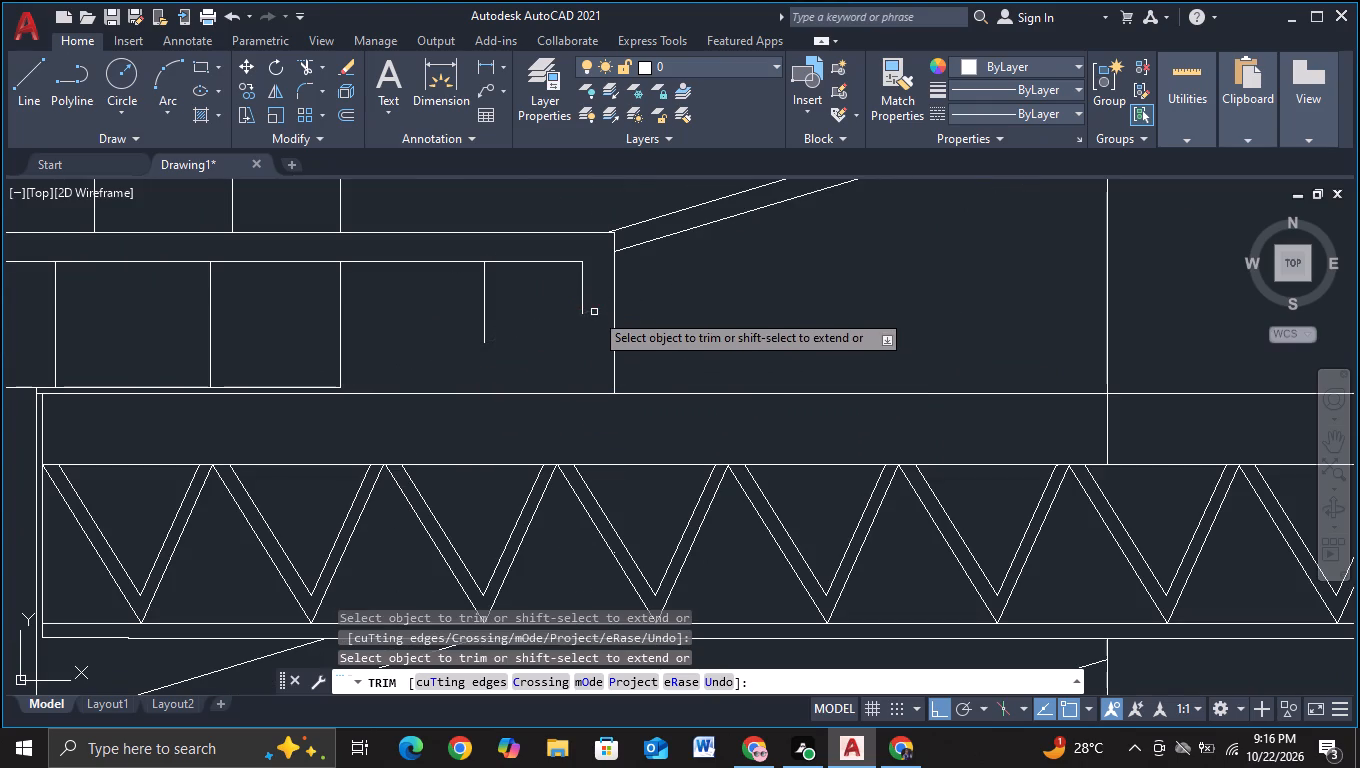
{"action": "key", "text": "Escape"}
Continue the panelled box's bottom edge with a horizontal line and trim its overshoot beyond the box's outer vertical edge.
{"action": "left_click", "coordinate": [30, 114]}
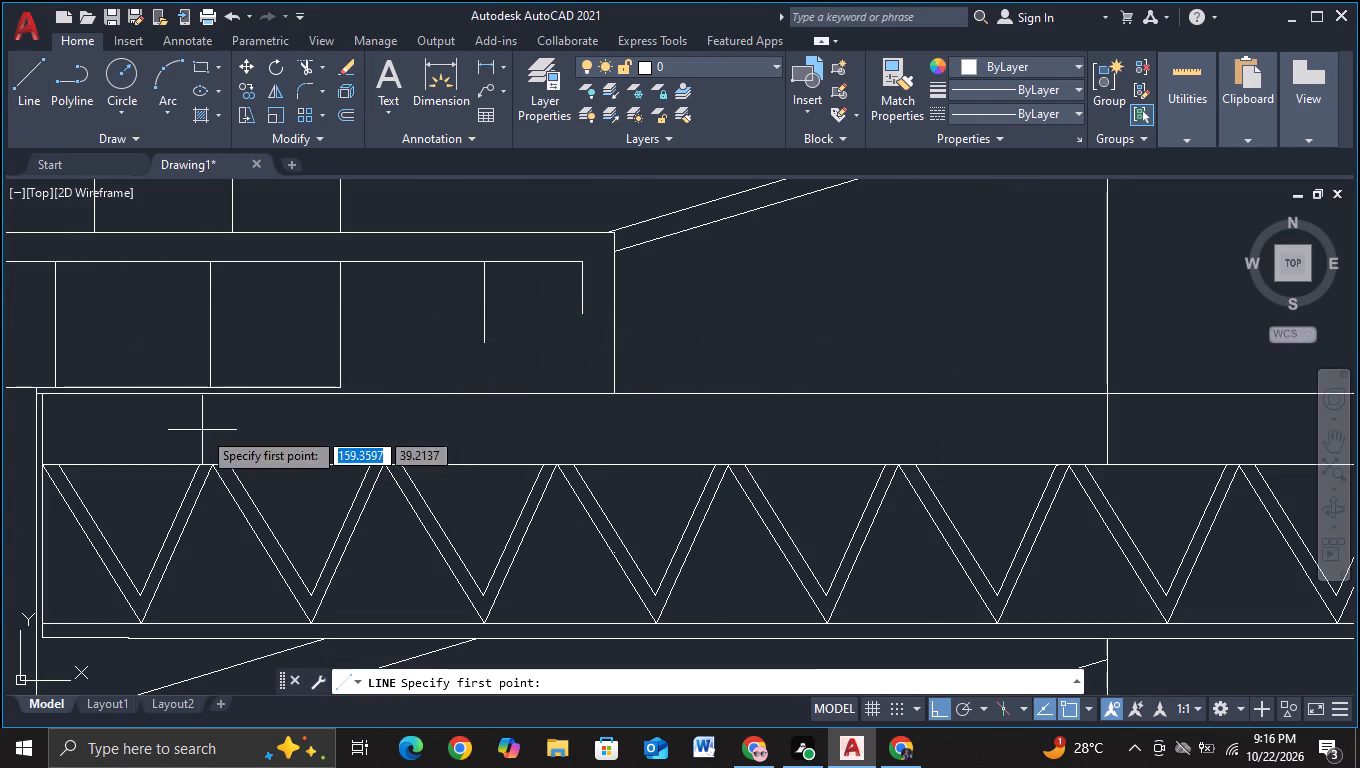
{"action": "left_click", "coordinate": [334, 387]}
{"action": "left_click", "coordinate": [758, 363]}
{"action": "key", "text": "Escape"}
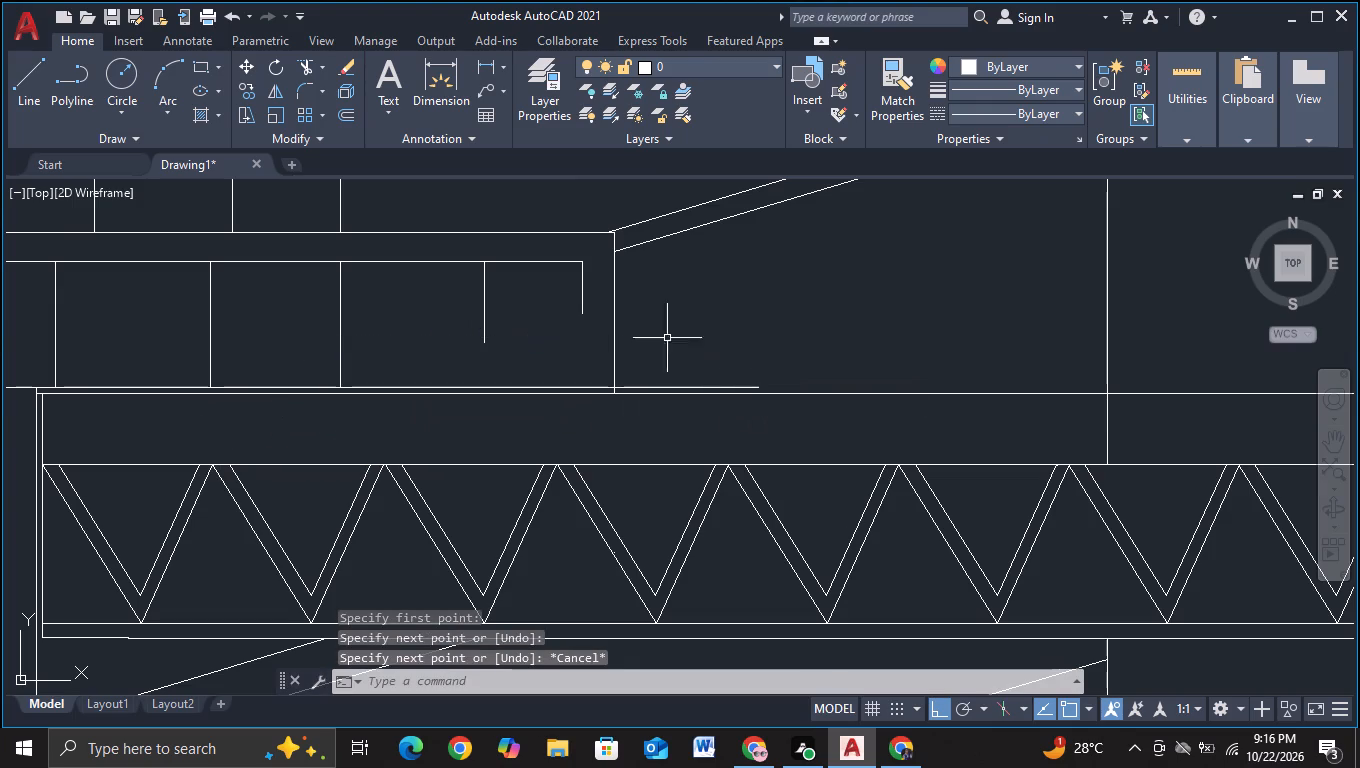
{"action": "left_click", "coordinate": [305, 63]}
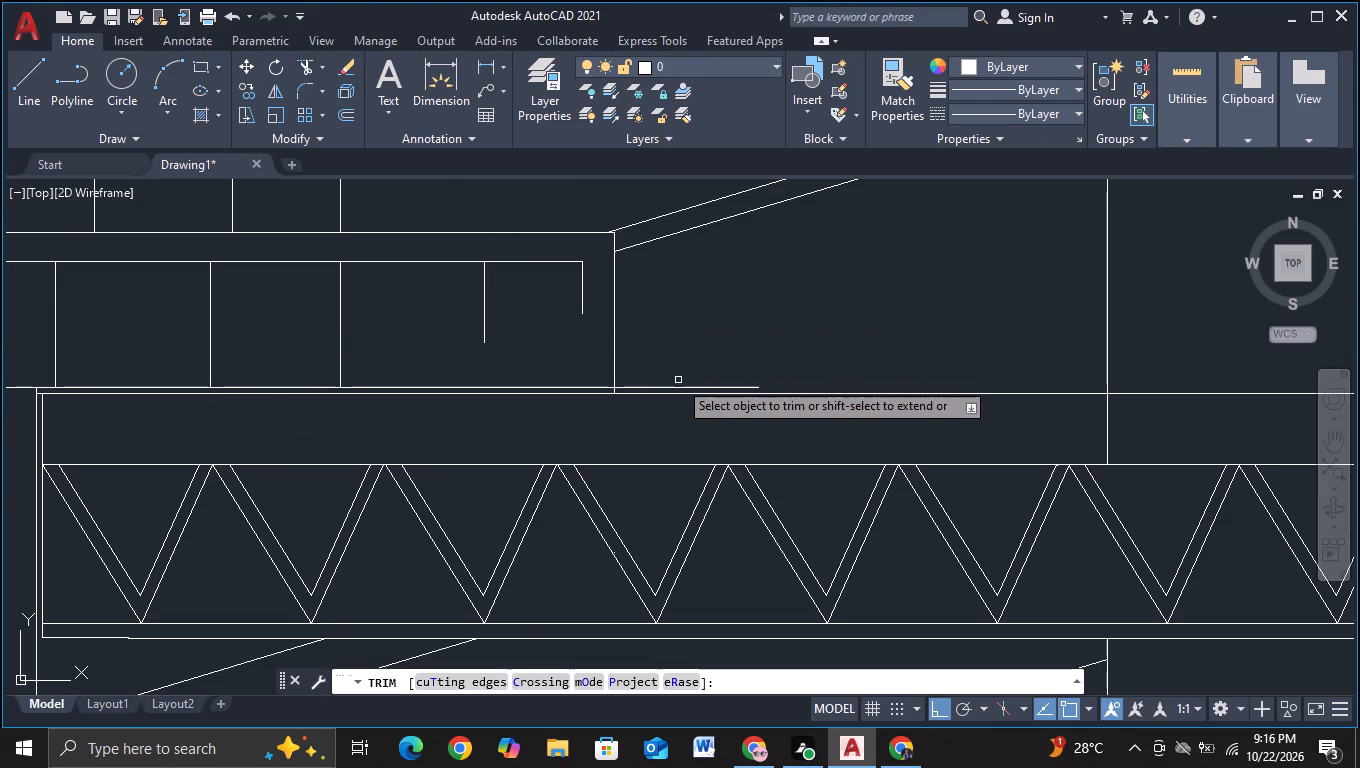
{"action": "left_click", "coordinate": [678, 387]}
{"action": "key", "text": "Escape"}
{"action": "key", "text": "Escape"}
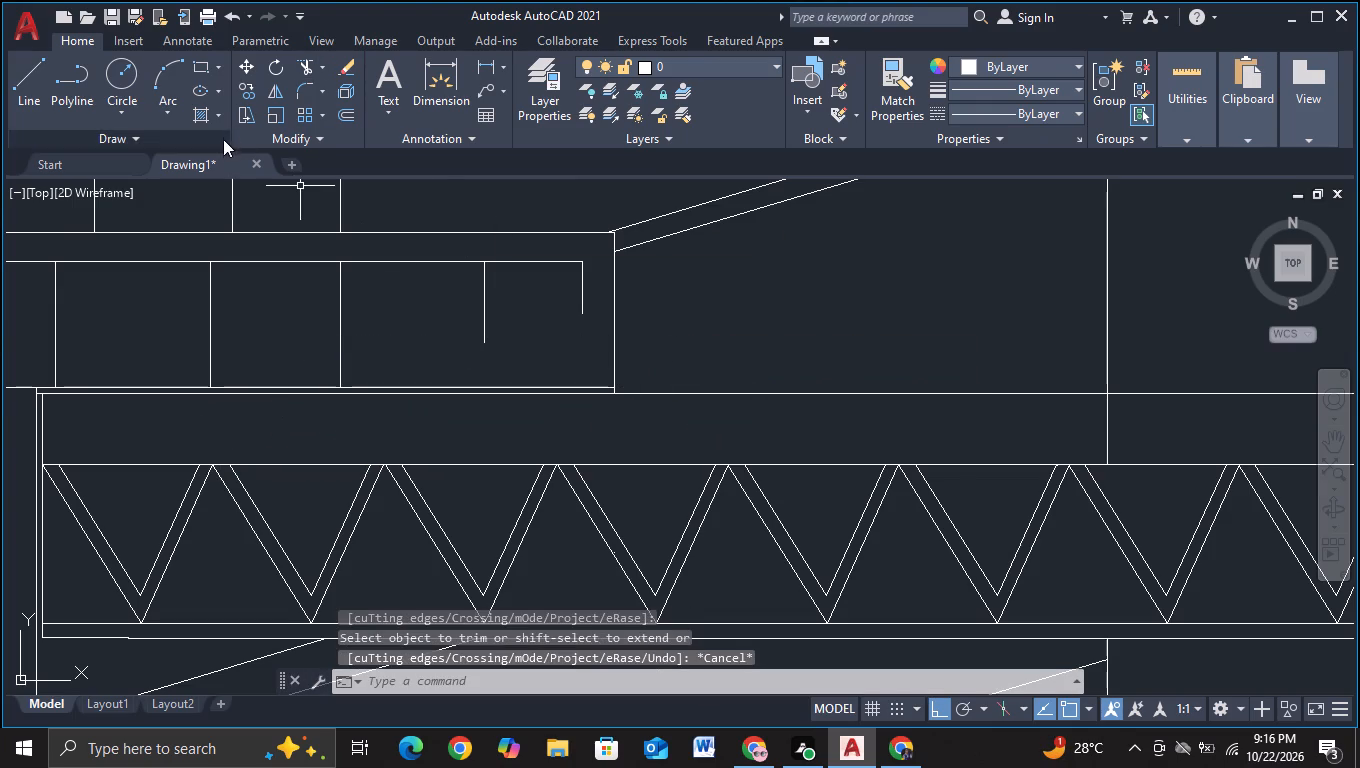
Extend the panelled box's last divider and inner frame's vertical line down to the new horizontal bottom edge.
{"action": "key", "text": "e"}
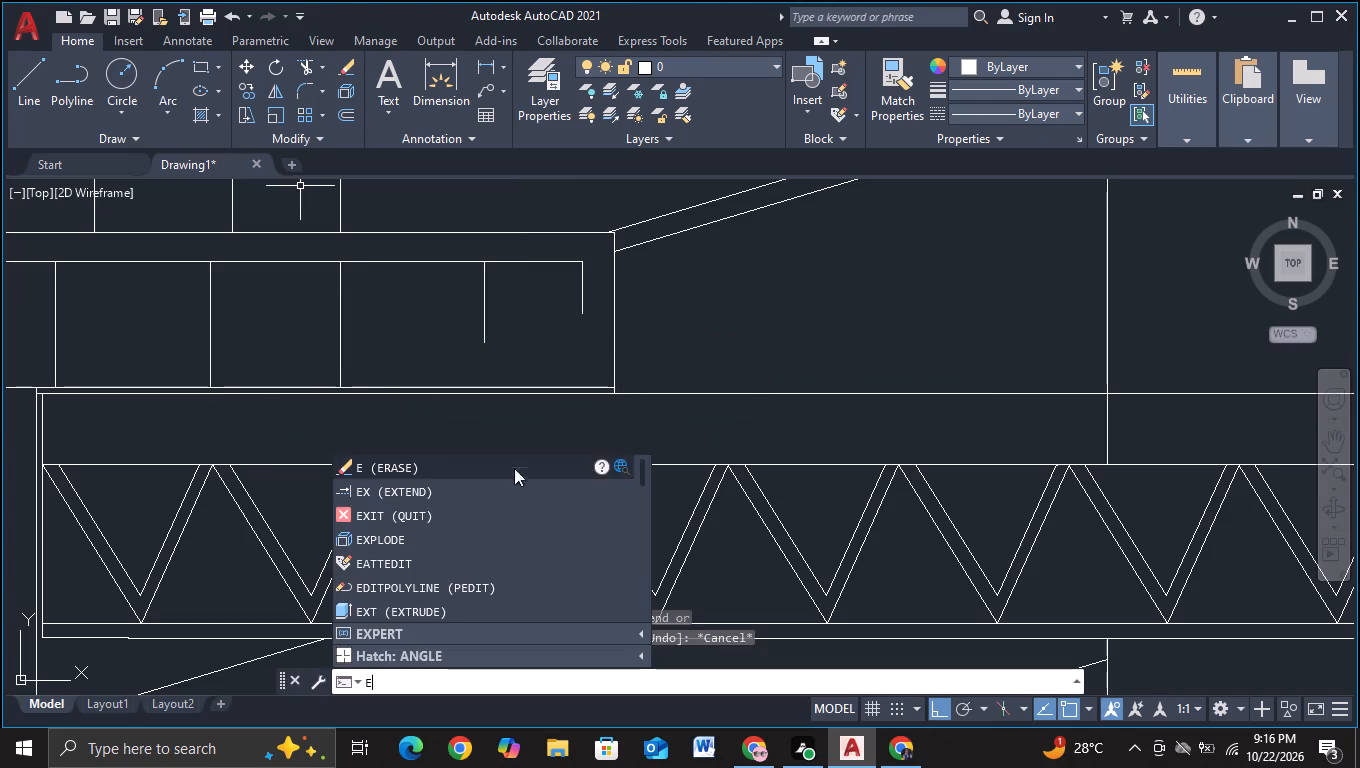
{"action": "left_click", "coordinate": [465, 489]}
{"action": "left_click_drag", "start_coordinate": [448, 331], "coordinate": [594, 313]}
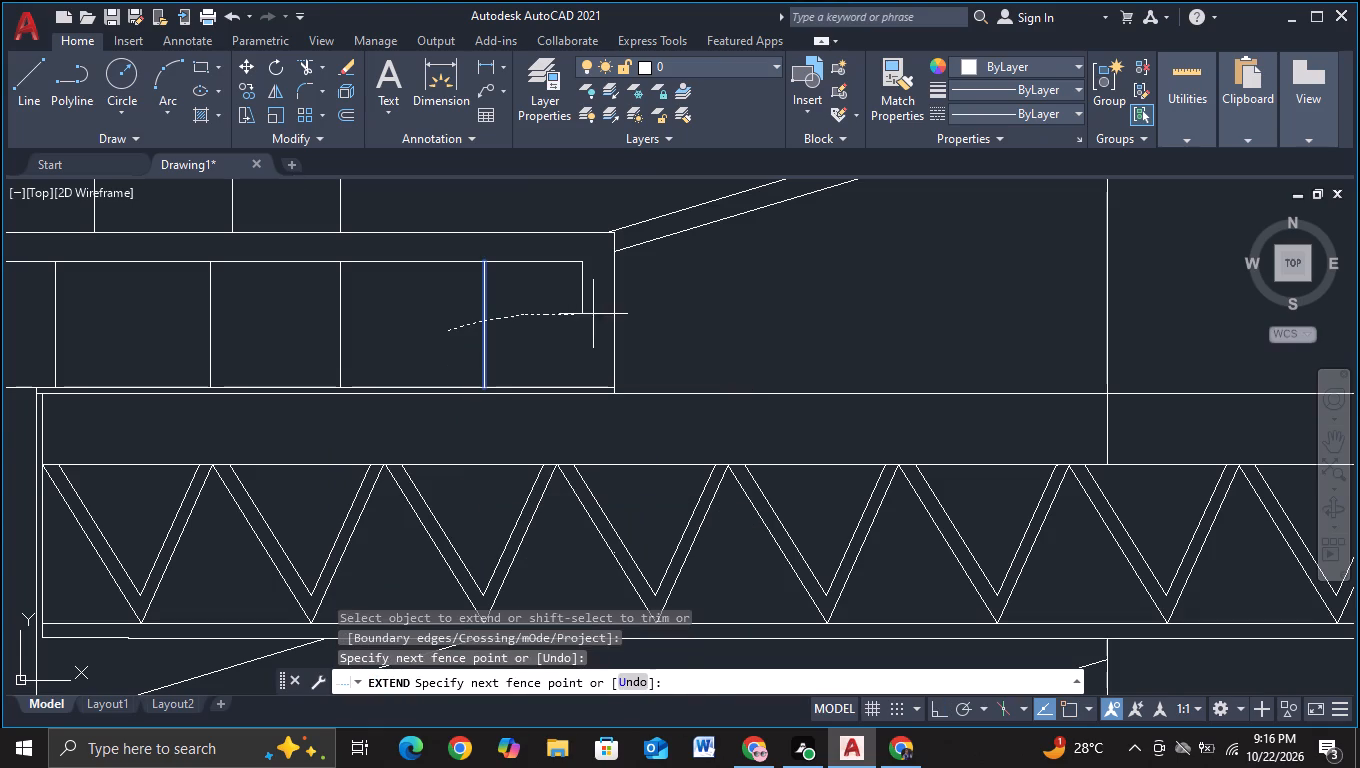
{"action": "left_click_drag", "start_coordinate": [594, 313], "coordinate": [598, 312]}
{"action": "left_click_drag", "start_coordinate": [593, 301], "coordinate": [562, 307]}
{"action": "key", "text": "Escape"}
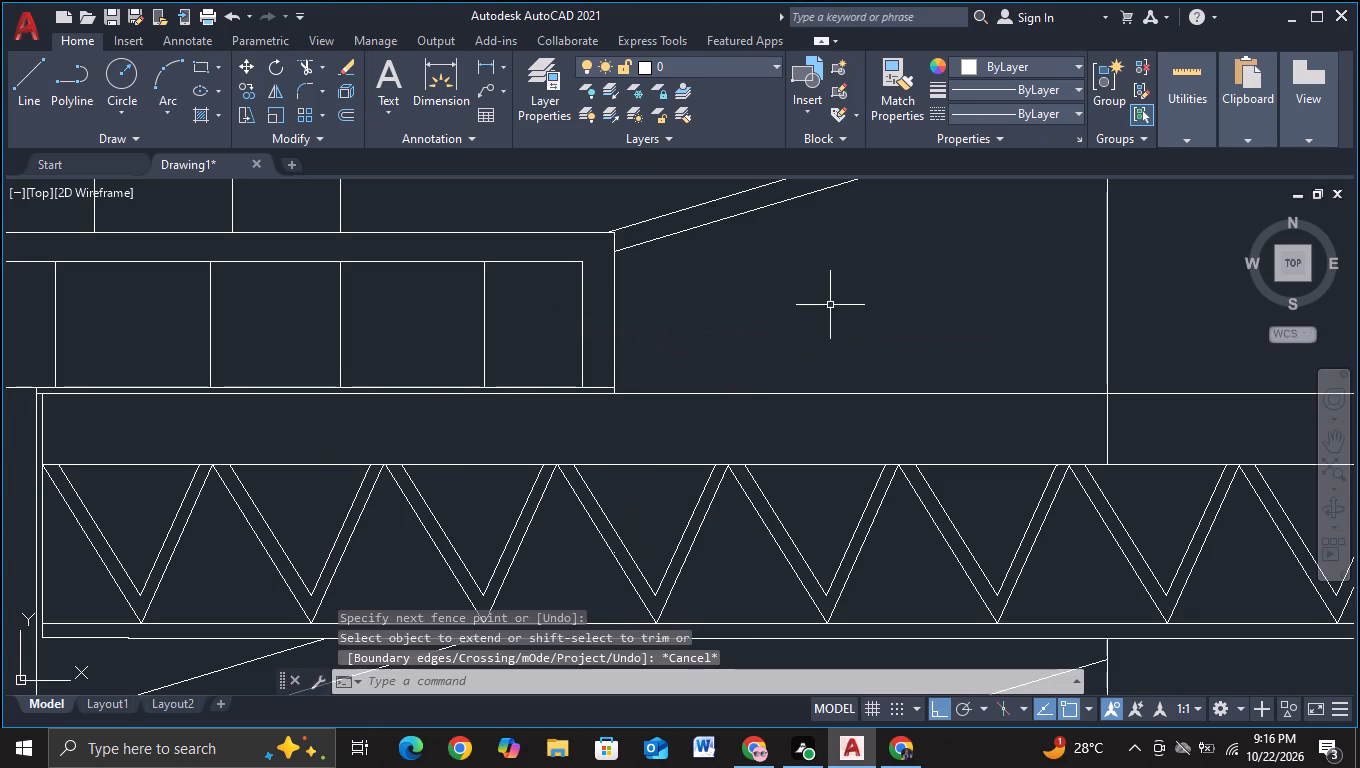
Draw a vertical line through the left building's upper block, from inside the block below it to above the sloping roof line.
{"action": "scroll", "coordinate": [830, 305], "scroll_direction": "down", "scroll_amount": 3}
{"action": "middle_click_drag", "start_coordinate": [832, 307], "coordinate": [458, 387]}
{"action": "middle_click_drag", "start_coordinate": [470, 391], "coordinate": [471, 344]}
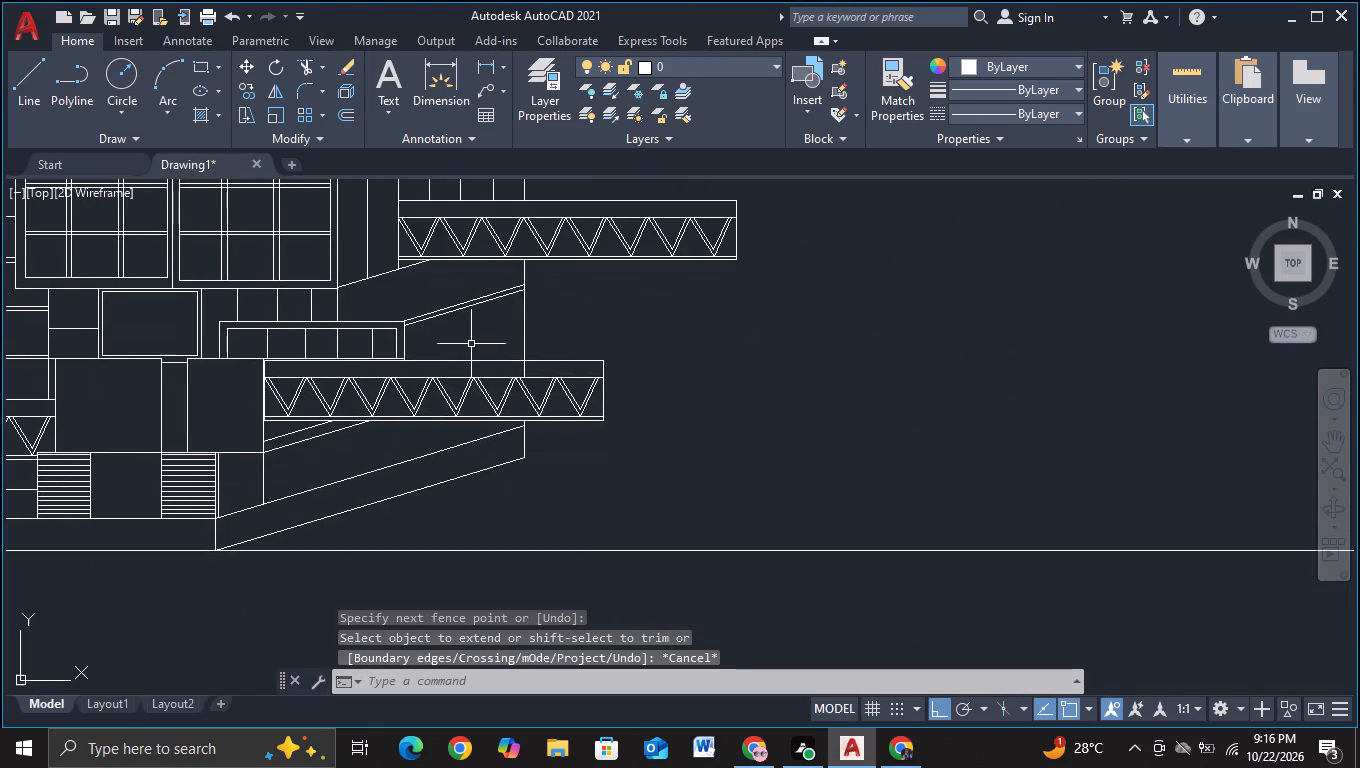
{"action": "scroll", "coordinate": [482, 343], "scroll_direction": "down", "scroll_amount": 2}
{"action": "middle_click_drag", "start_coordinate": [603, 375], "coordinate": [584, 348]}
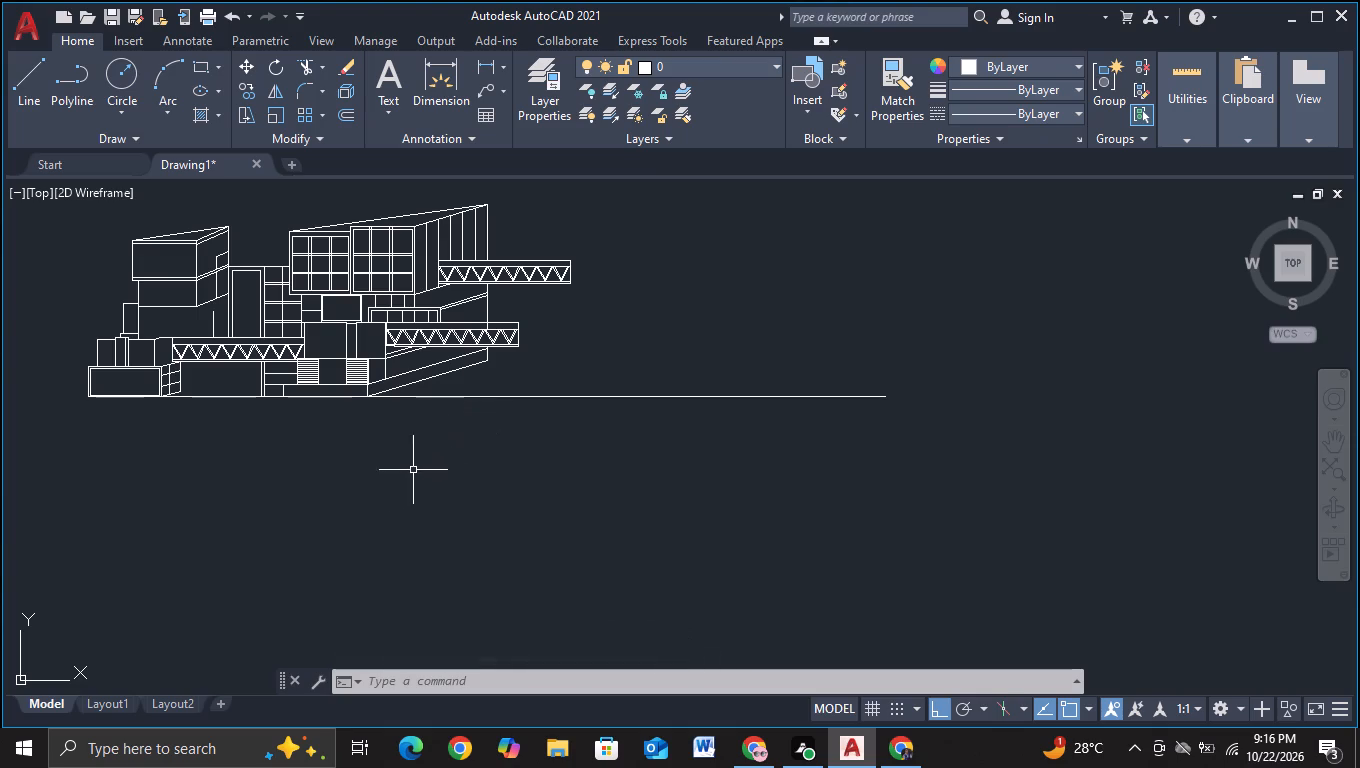
{"action": "middle_click_drag", "start_coordinate": [538, 473], "coordinate": [624, 464]}
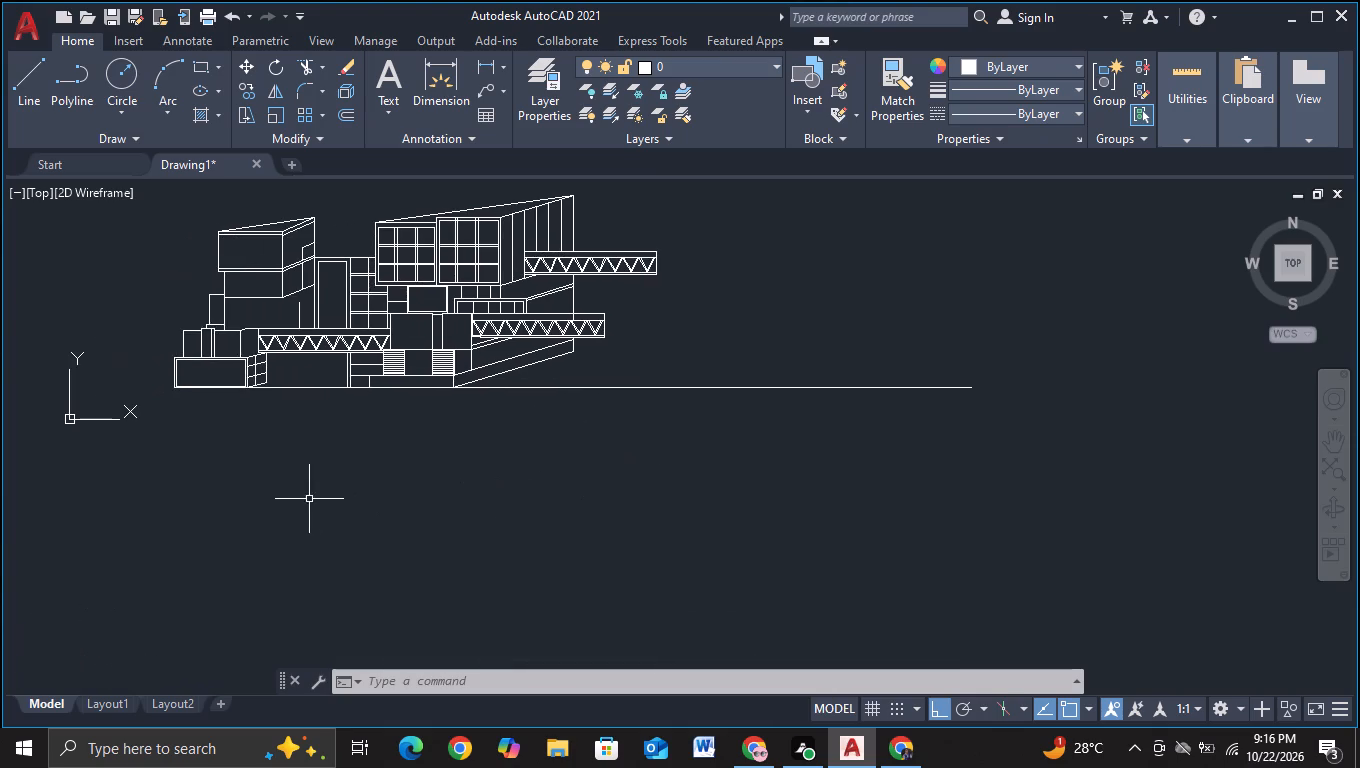
{"action": "middle_click_drag", "start_coordinate": [306, 502], "coordinate": [437, 481]}
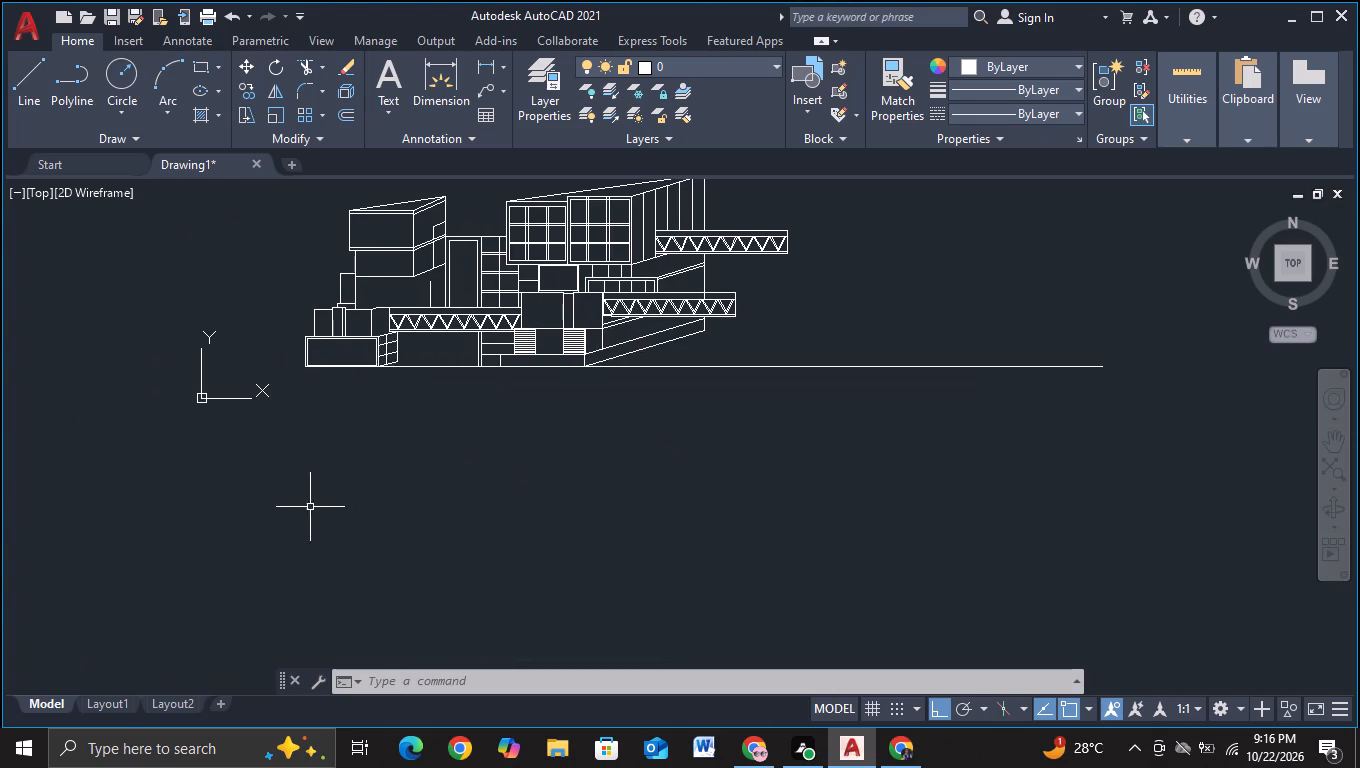
{"action": "left_click", "coordinate": [38, 110]}
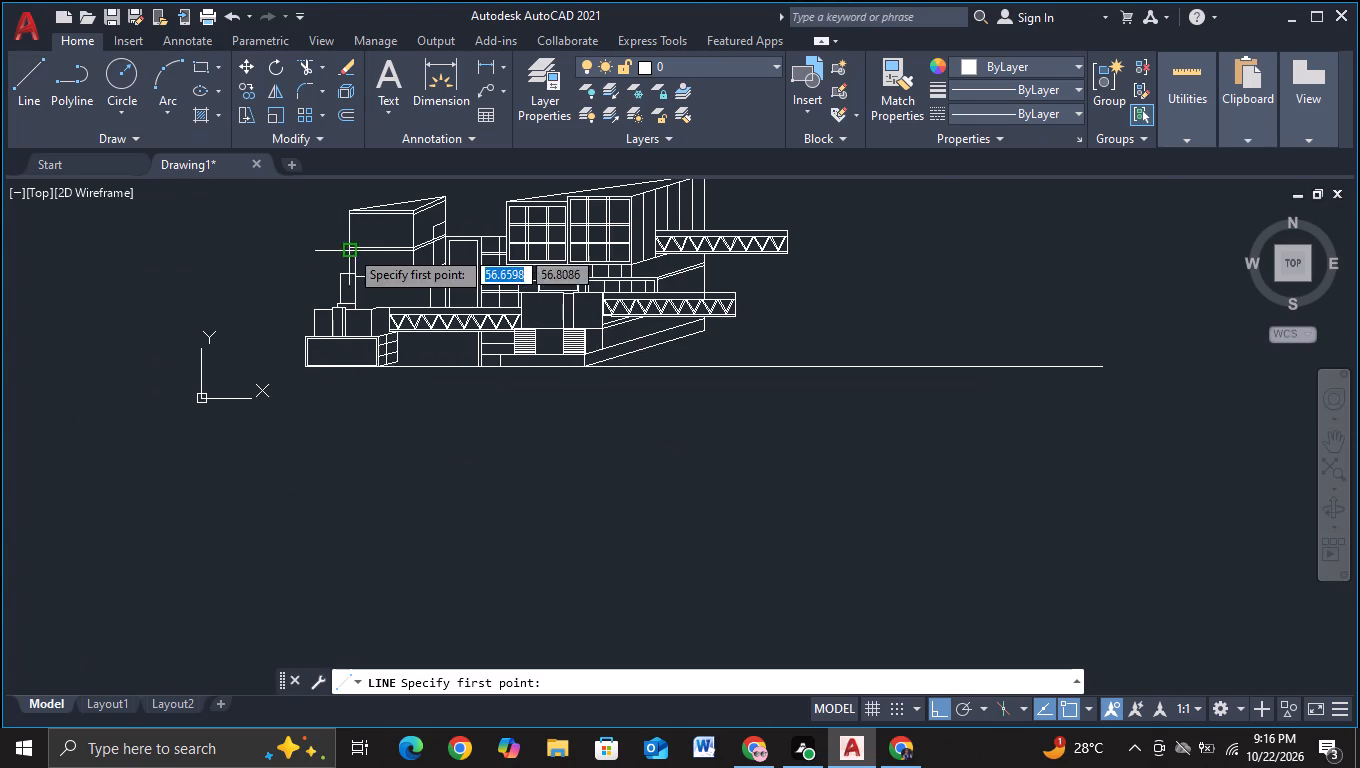
{"action": "scroll", "coordinate": [301, 255], "scroll_direction": "up", "scroll_amount": 2}
{"action": "middle_click_drag", "start_coordinate": [304, 259], "coordinate": [215, 439]}
{"action": "scroll", "coordinate": [328, 396], "scroll_direction": "up", "scroll_amount": 2}
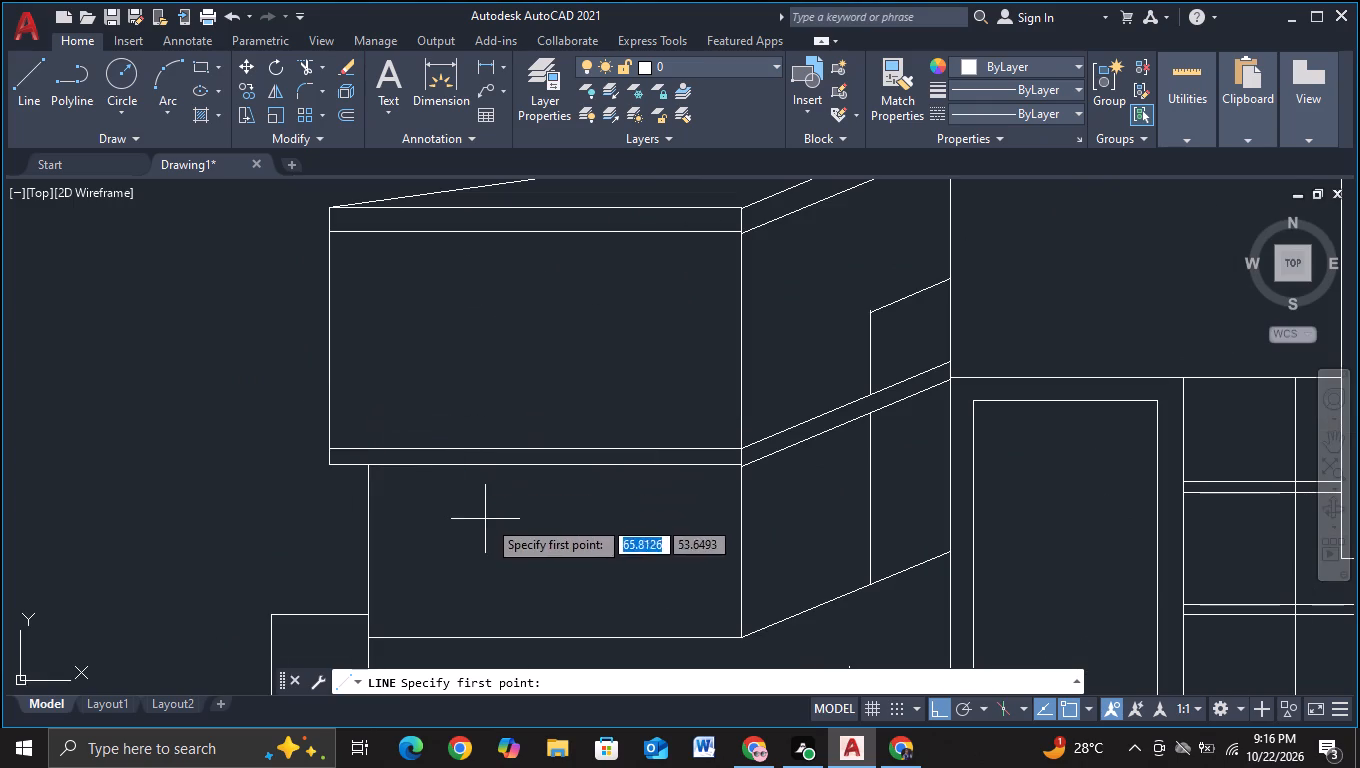
{"action": "left_click", "coordinate": [518, 505]}
{"action": "middle_click_drag", "start_coordinate": [514, 306], "coordinate": [499, 552]}
{"action": "left_click", "coordinate": [520, 363]}
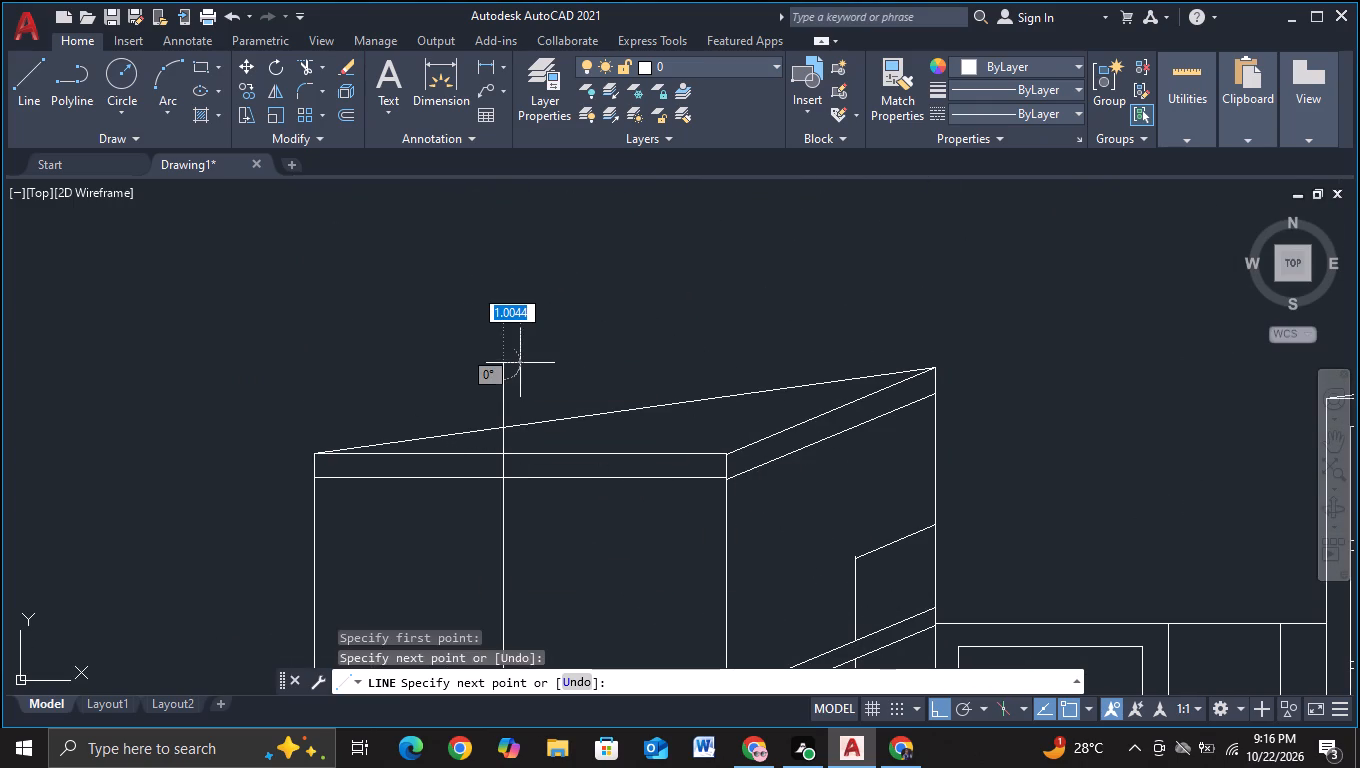
{"action": "key", "text": "Escape"}
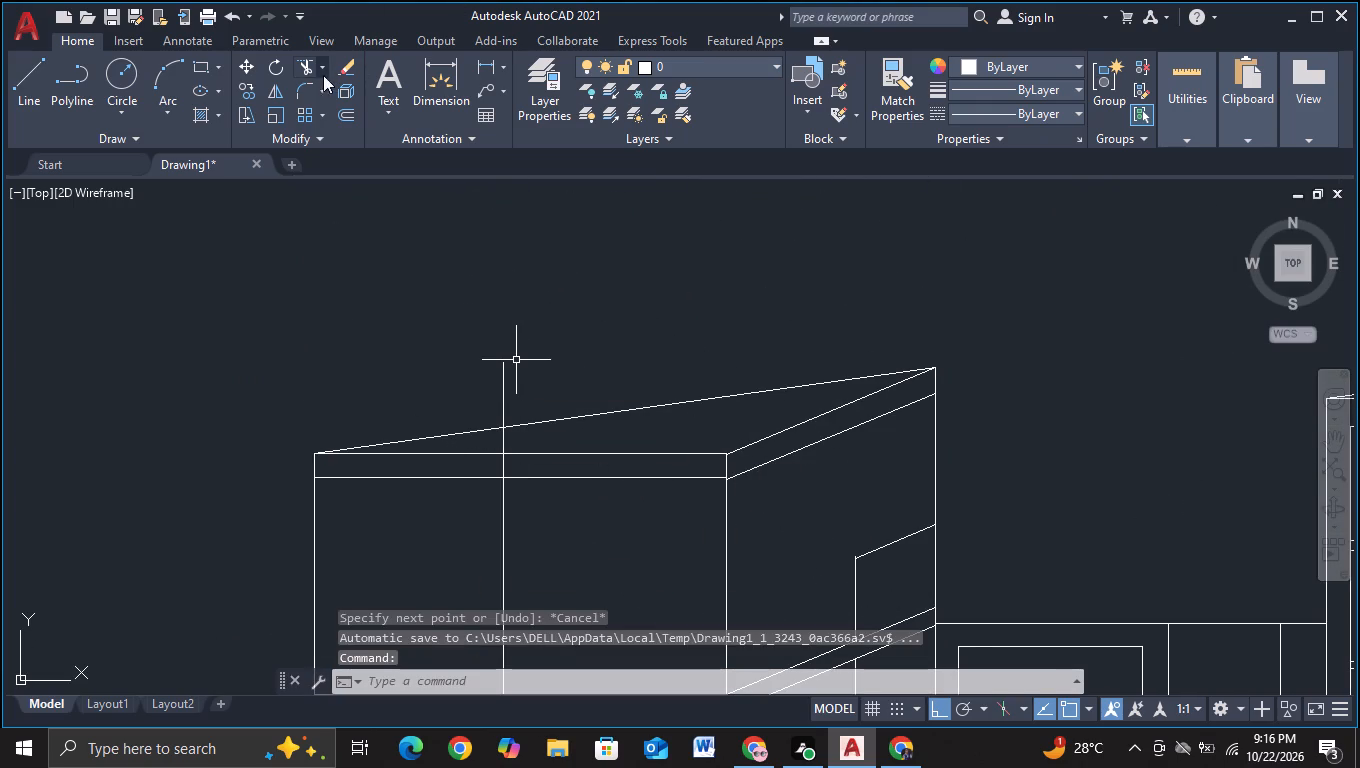
Trim the new vertical line above the upper block's top edge and below its bottom edge.
{"action": "left_click", "coordinate": [308, 66]}
{"action": "left_click_drag", "start_coordinate": [451, 384], "coordinate": [534, 354]}
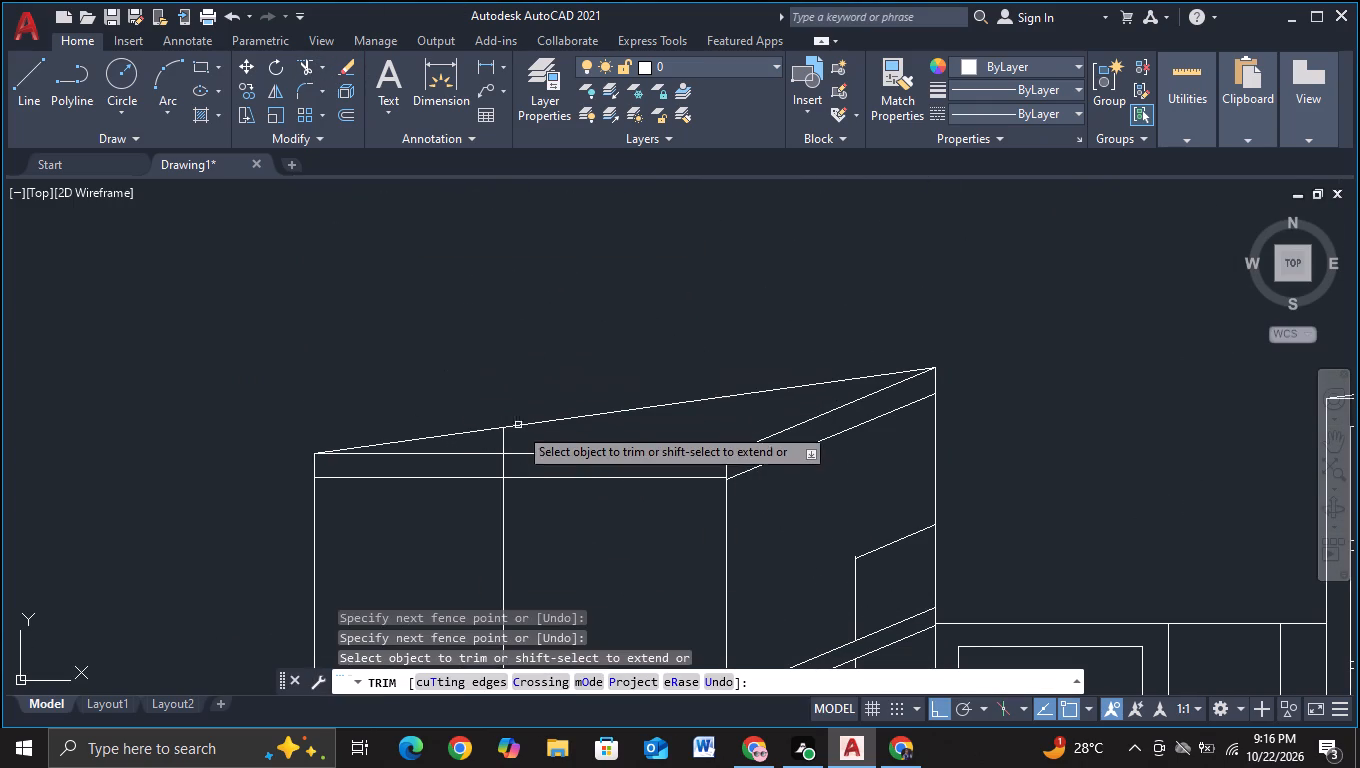
{"action": "left_click", "coordinate": [504, 443]}
{"action": "scroll", "coordinate": [519, 518], "scroll_direction": "down", "scroll_amount": 1}
{"action": "middle_click_drag", "start_coordinate": [504, 509], "coordinate": [484, 458]}
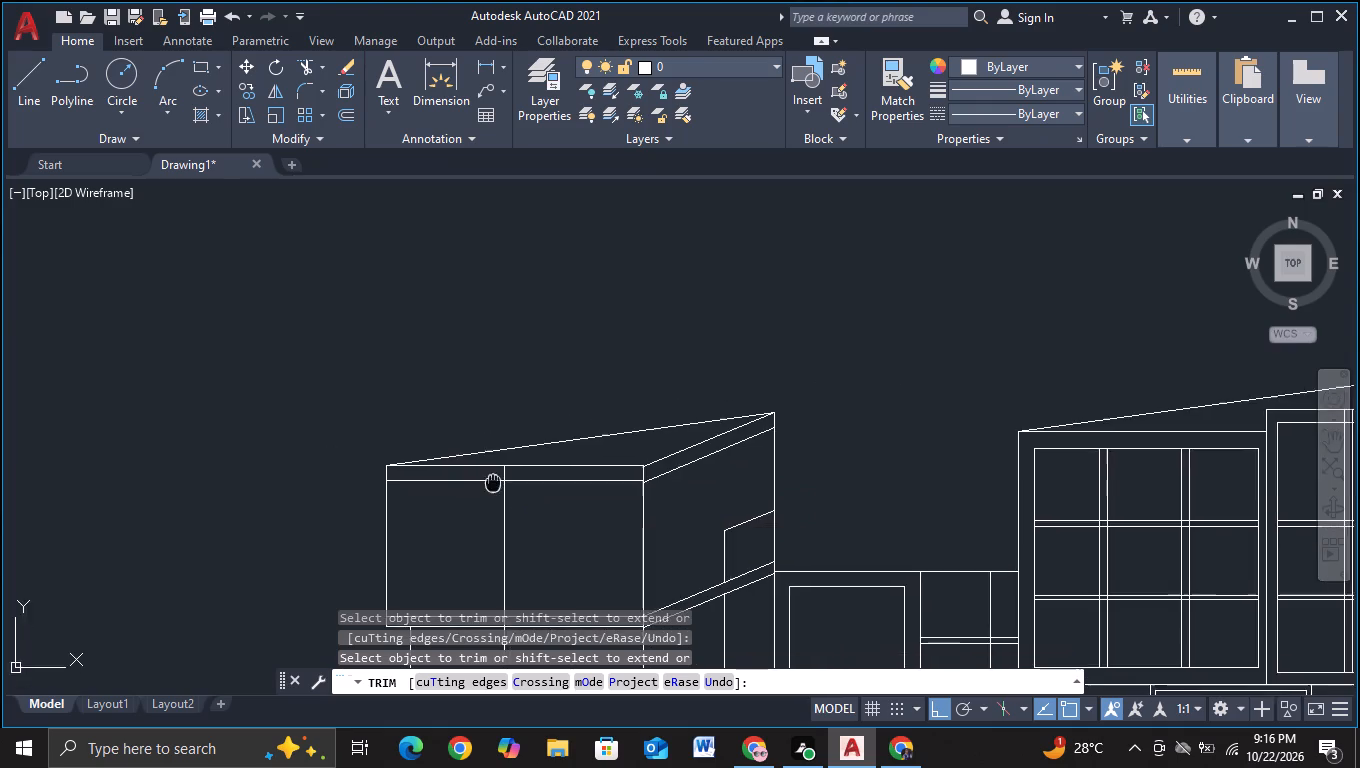
{"action": "middle_click_drag", "start_coordinate": [484, 458], "coordinate": [449, 244]}
{"action": "left_click_drag", "start_coordinate": [441, 394], "coordinate": [498, 401]}
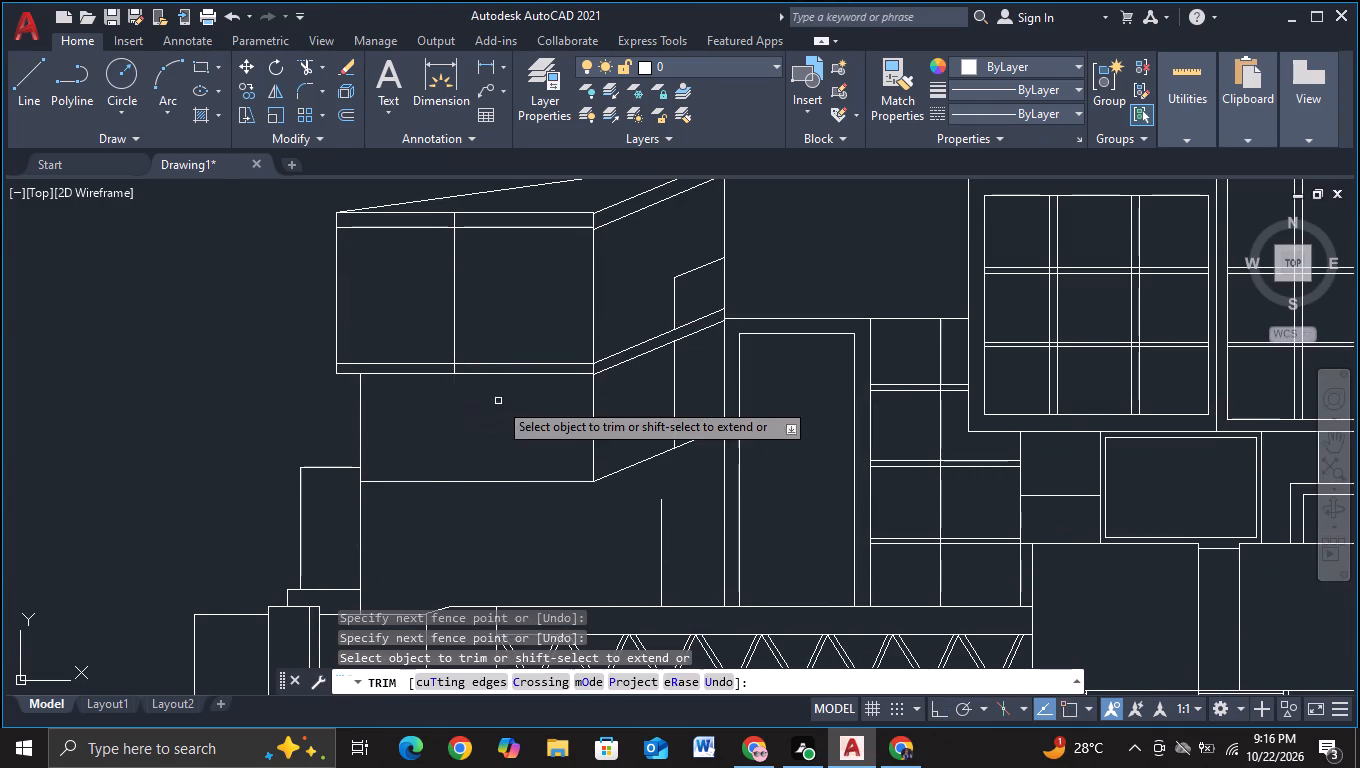
{"action": "key", "text": "Escape"}
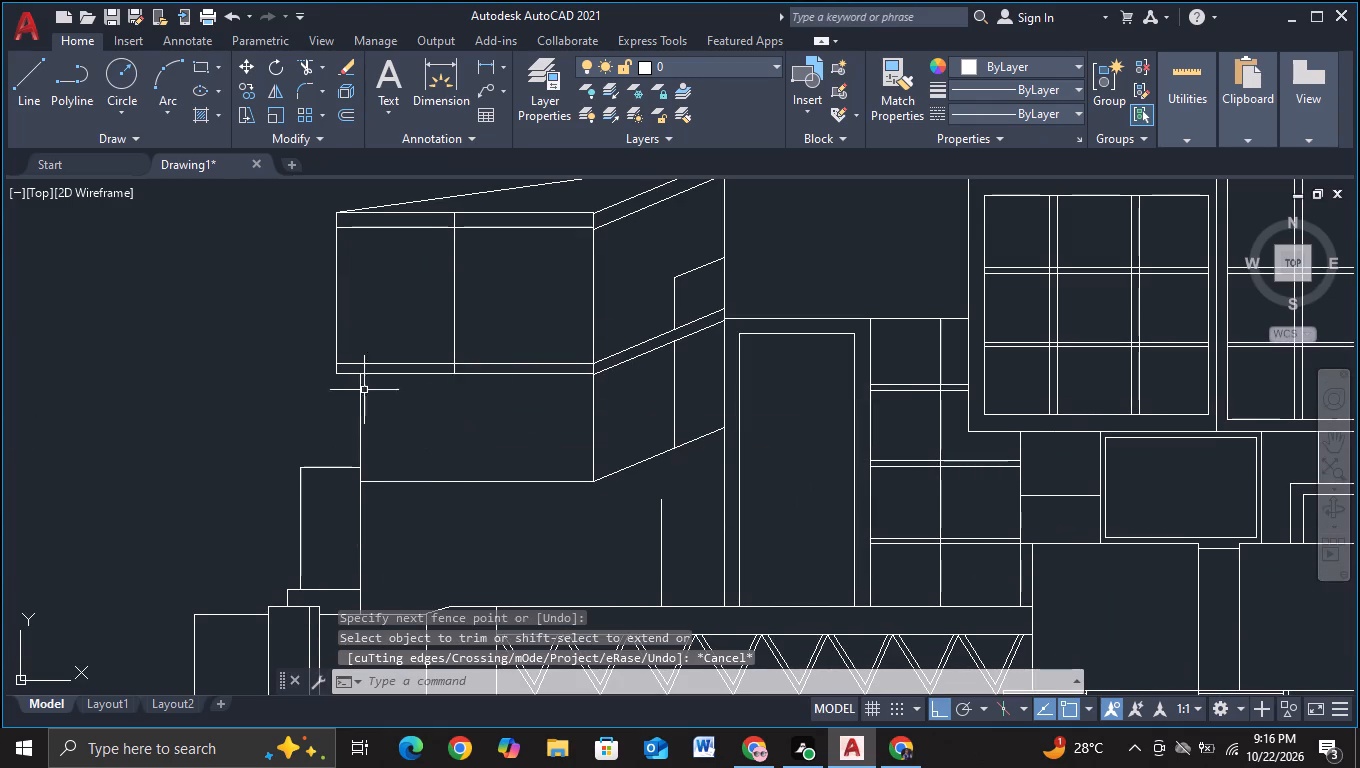
Copy the upper block's vertical line horizontally to just inside the front face's right edge.
{"action": "left_click", "coordinate": [456, 298]}
{"action": "key", "text": "x"}
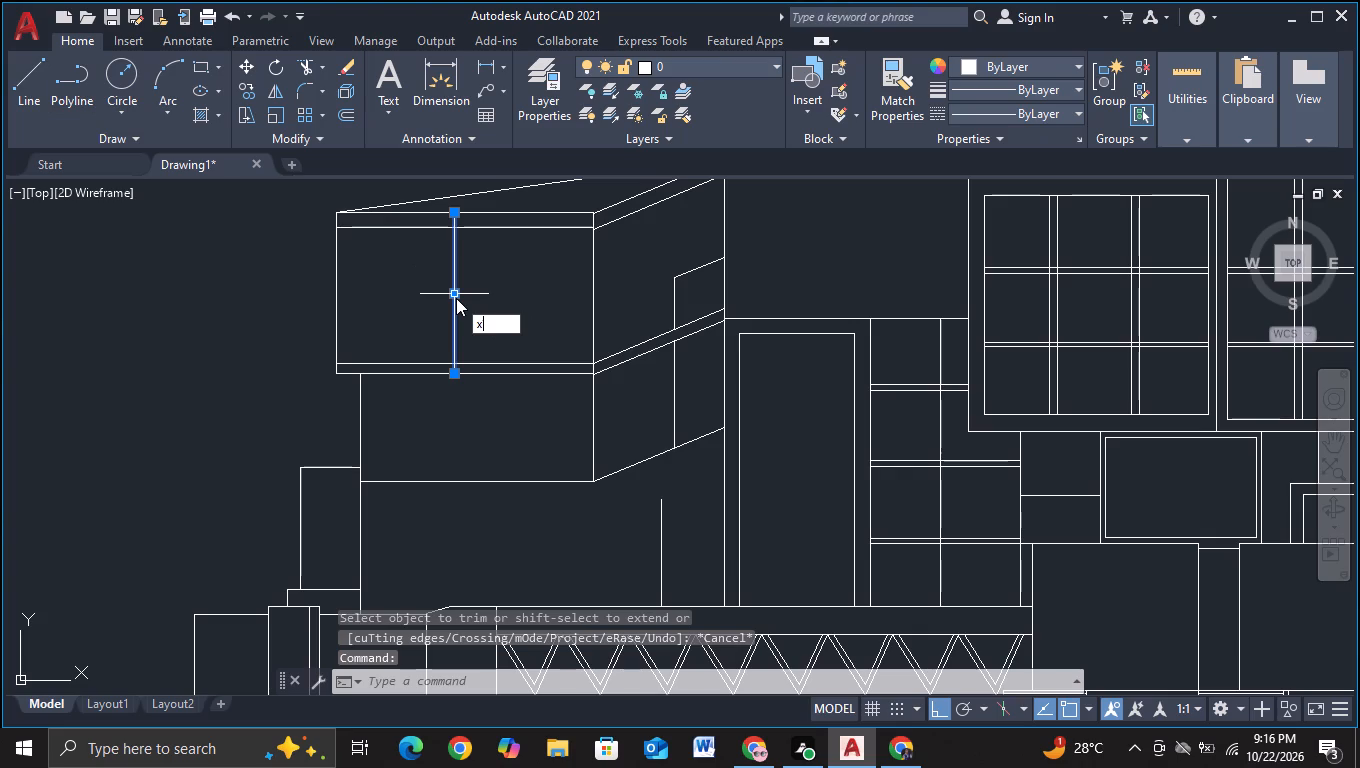
{"action": "key", "text": "BackSpace"}
{"action": "key", "text": "c"}
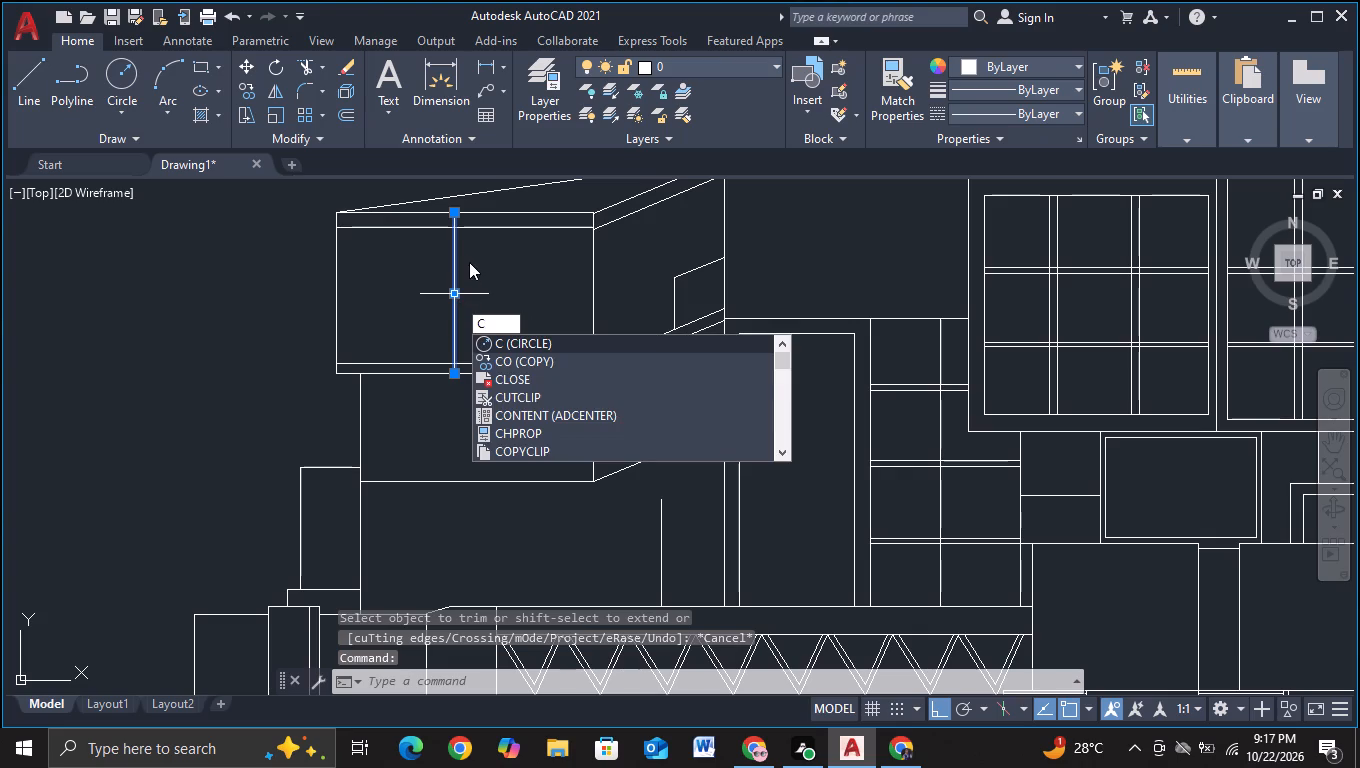
{"action": "left_click", "coordinate": [625, 355]}
{"action": "left_click", "coordinate": [458, 330]}
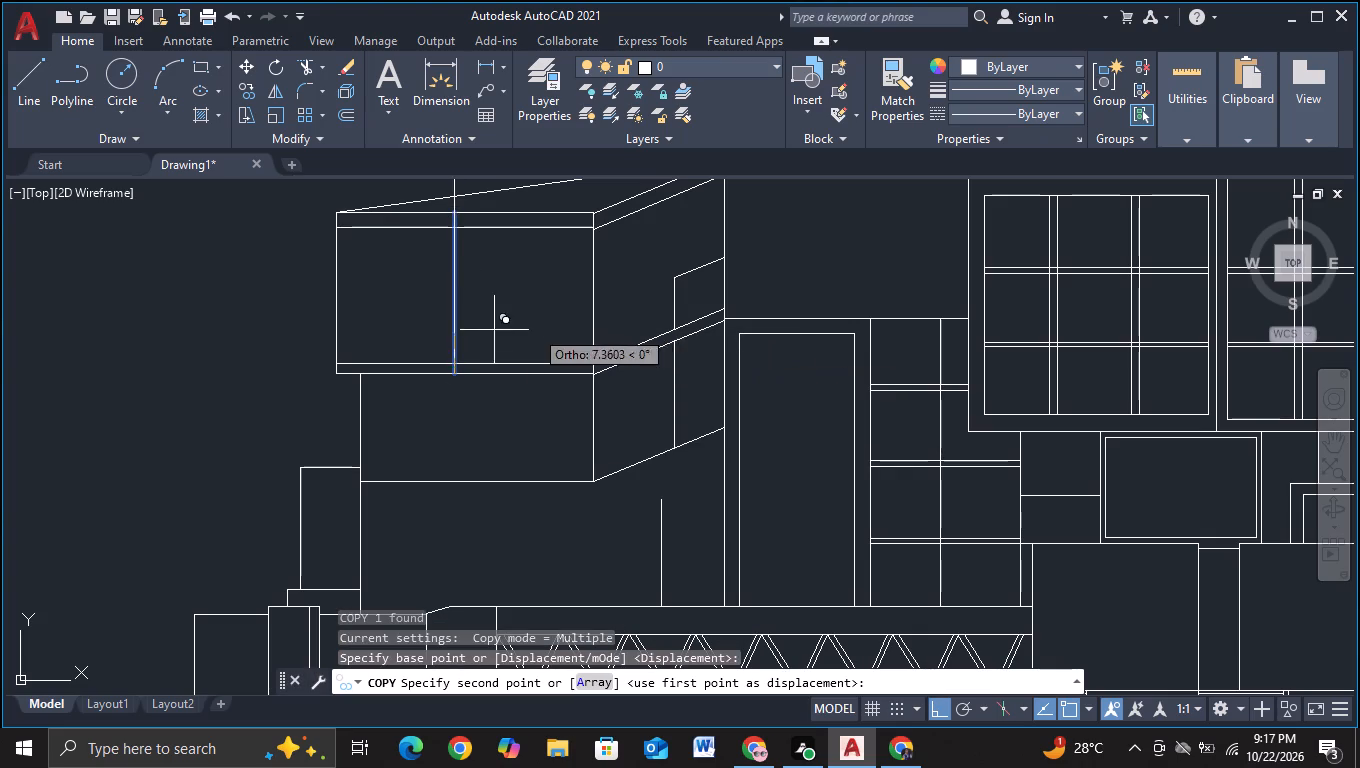
{"action": "scroll", "coordinate": [566, 333], "scroll_direction": "up", "scroll_amount": 1}
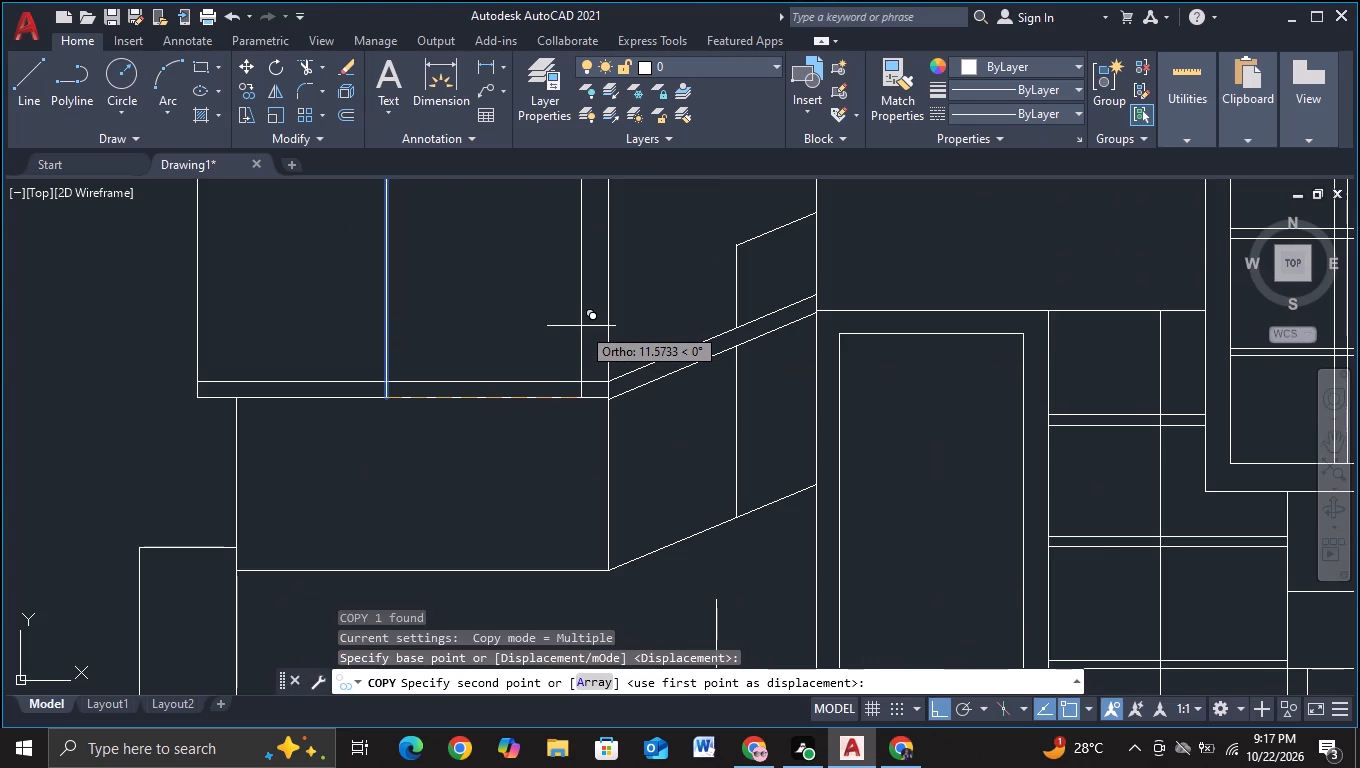
{"action": "left_click", "coordinate": [587, 326]}
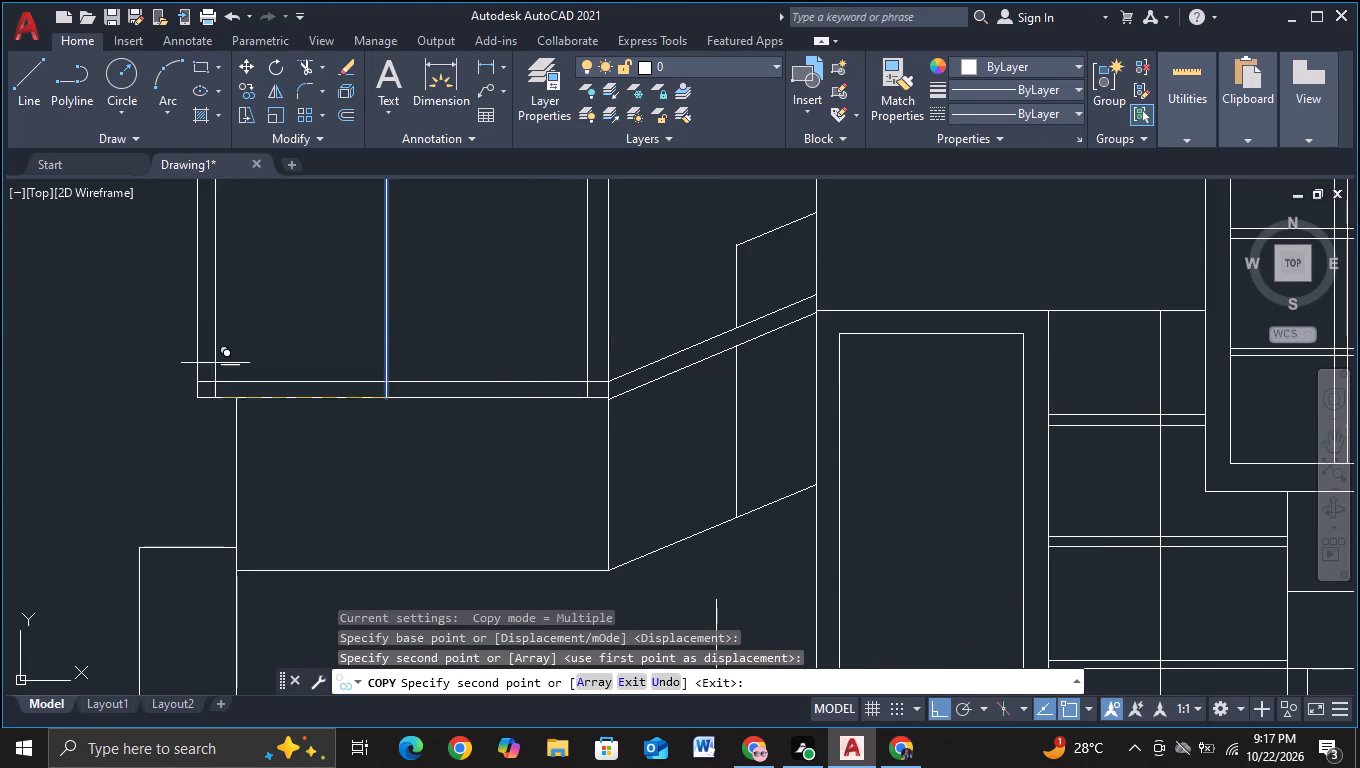
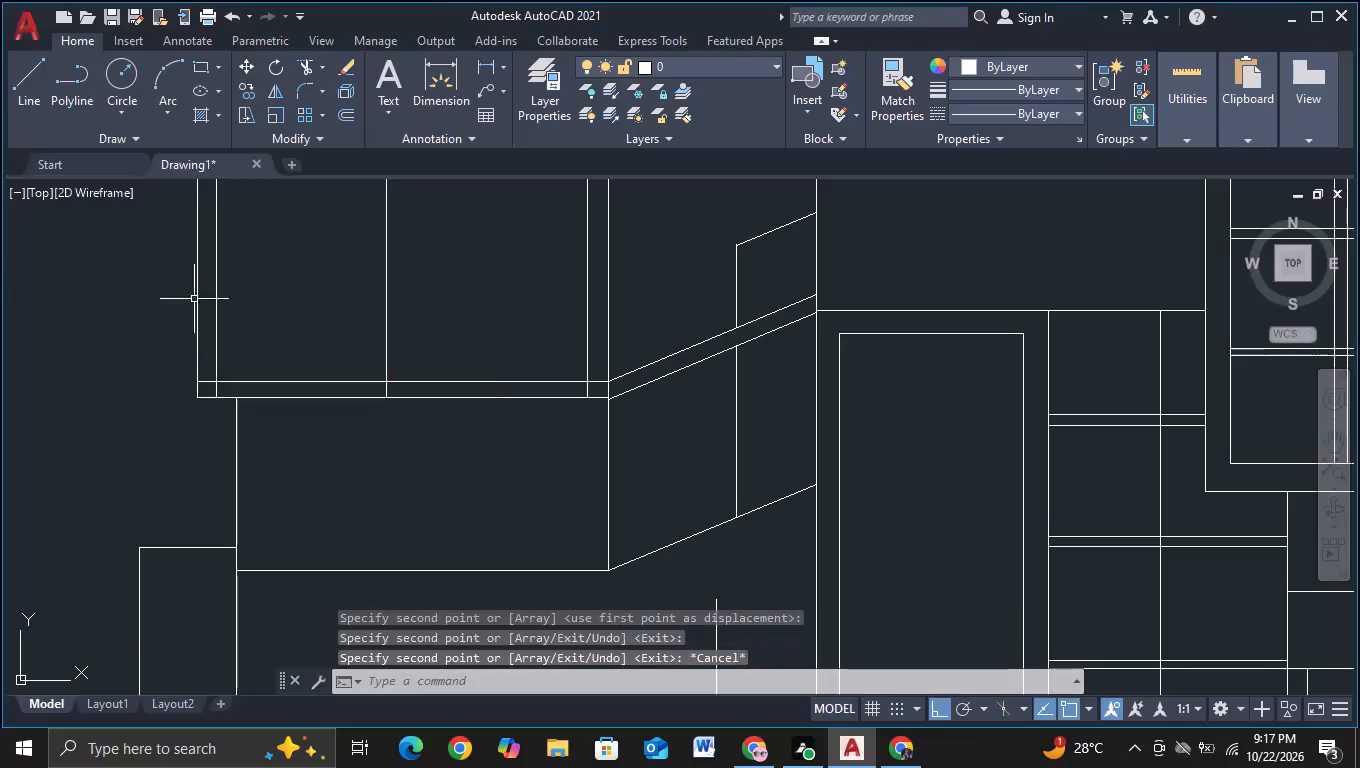
Trim the inner frame lines and centre divider where they extend past the frame's bottom corners on the left building's upper block.
{"action": "left_click", "coordinate": [304, 59]}
{"action": "left_click", "coordinate": [203, 380]}
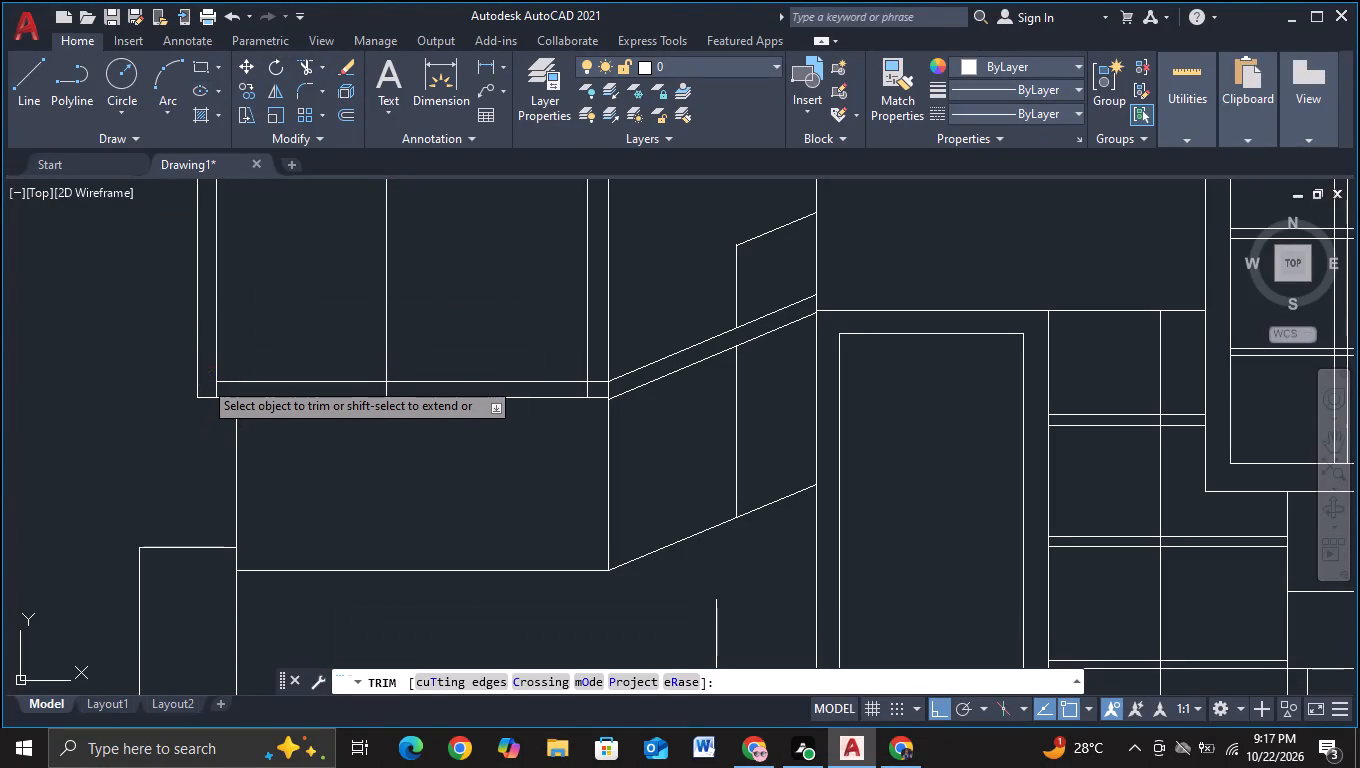
{"action": "left_click", "coordinate": [217, 388]}
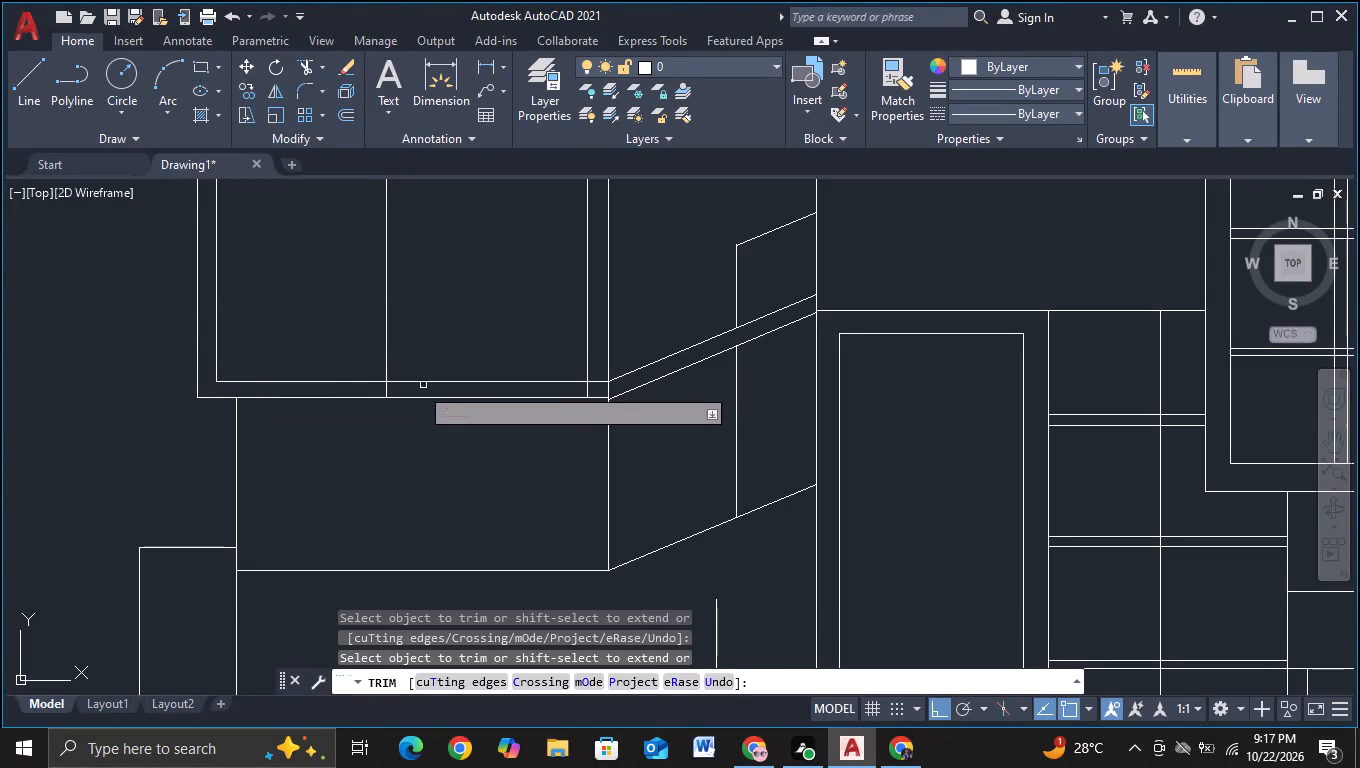
{"action": "left_click", "coordinate": [388, 390]}
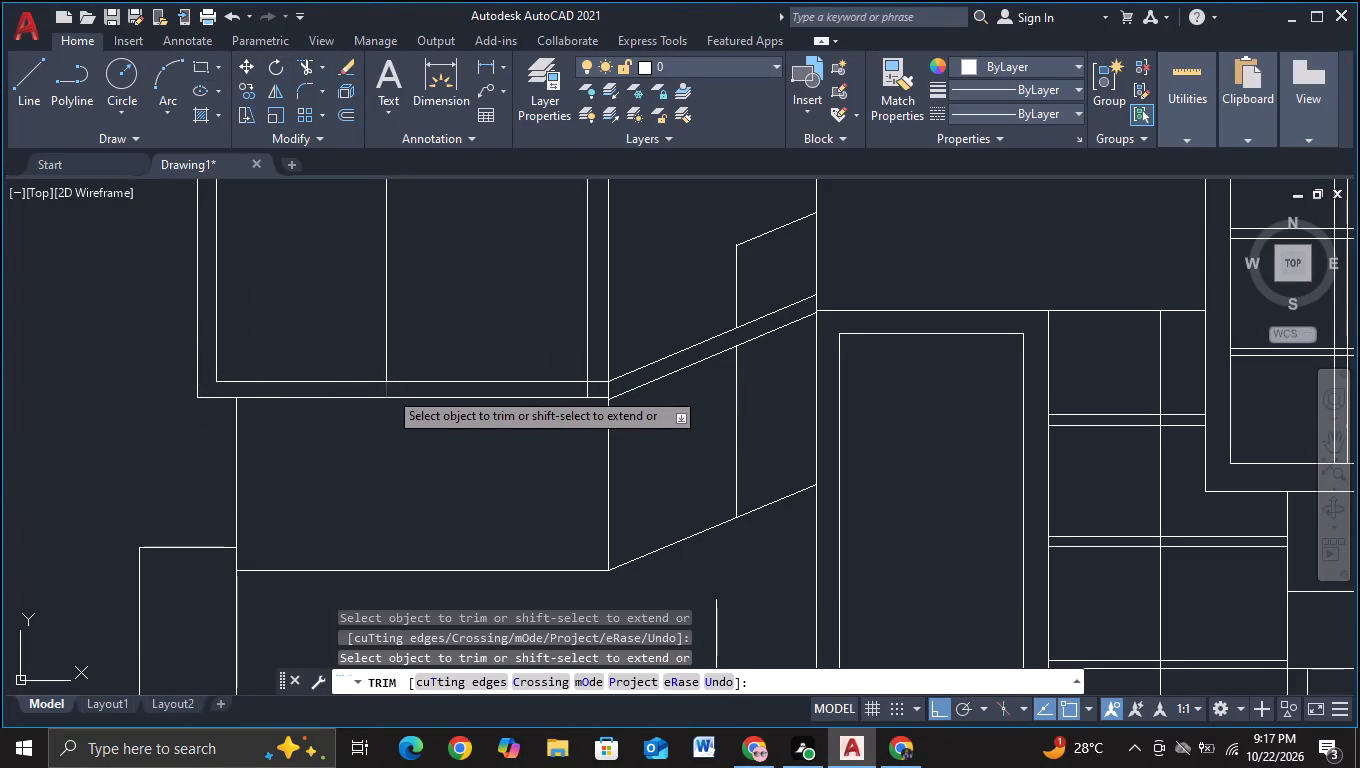
{"action": "left_click", "coordinate": [587, 391]}
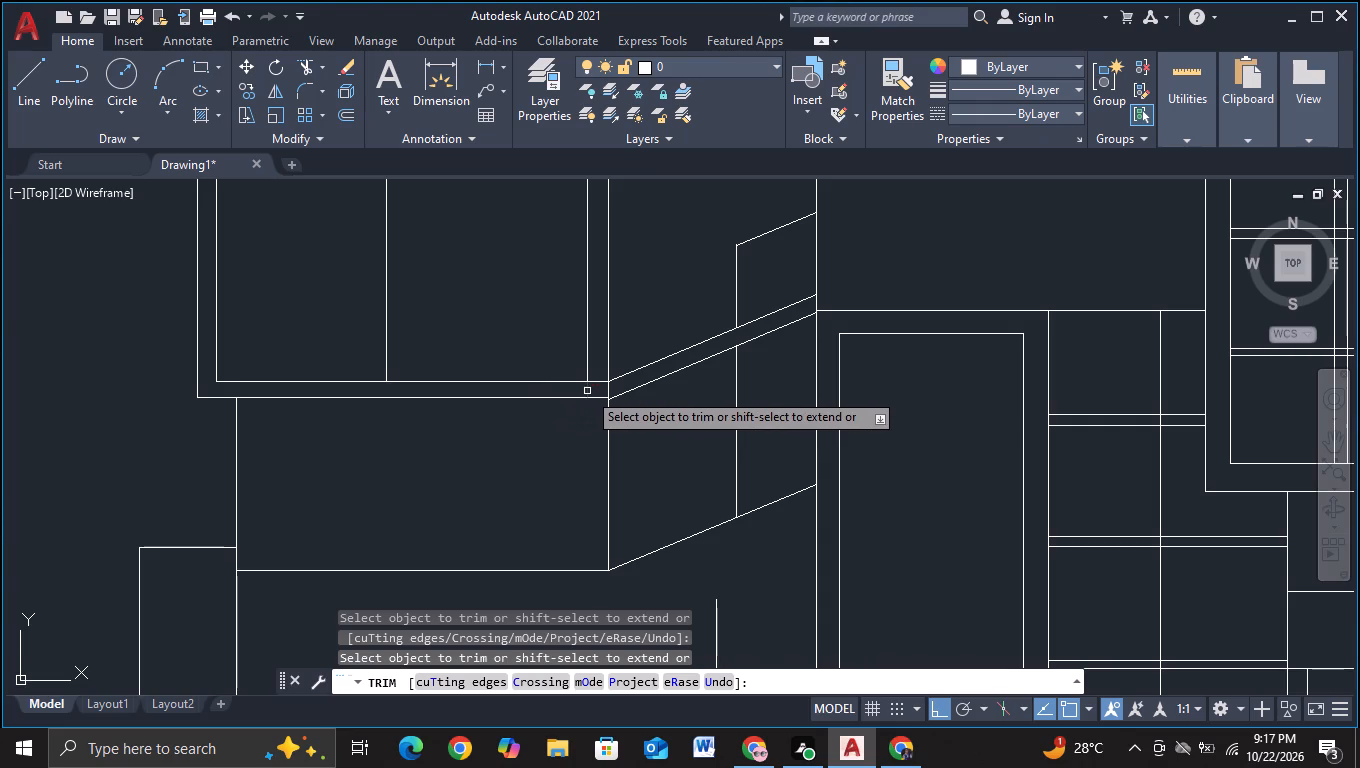
{"action": "left_click", "coordinate": [596, 382]}
Trim the inner frame lines and centre divider where they extend past the frame's top edge and top corners.
{"action": "middle_click_drag", "start_coordinate": [521, 320], "coordinate": [537, 501]}
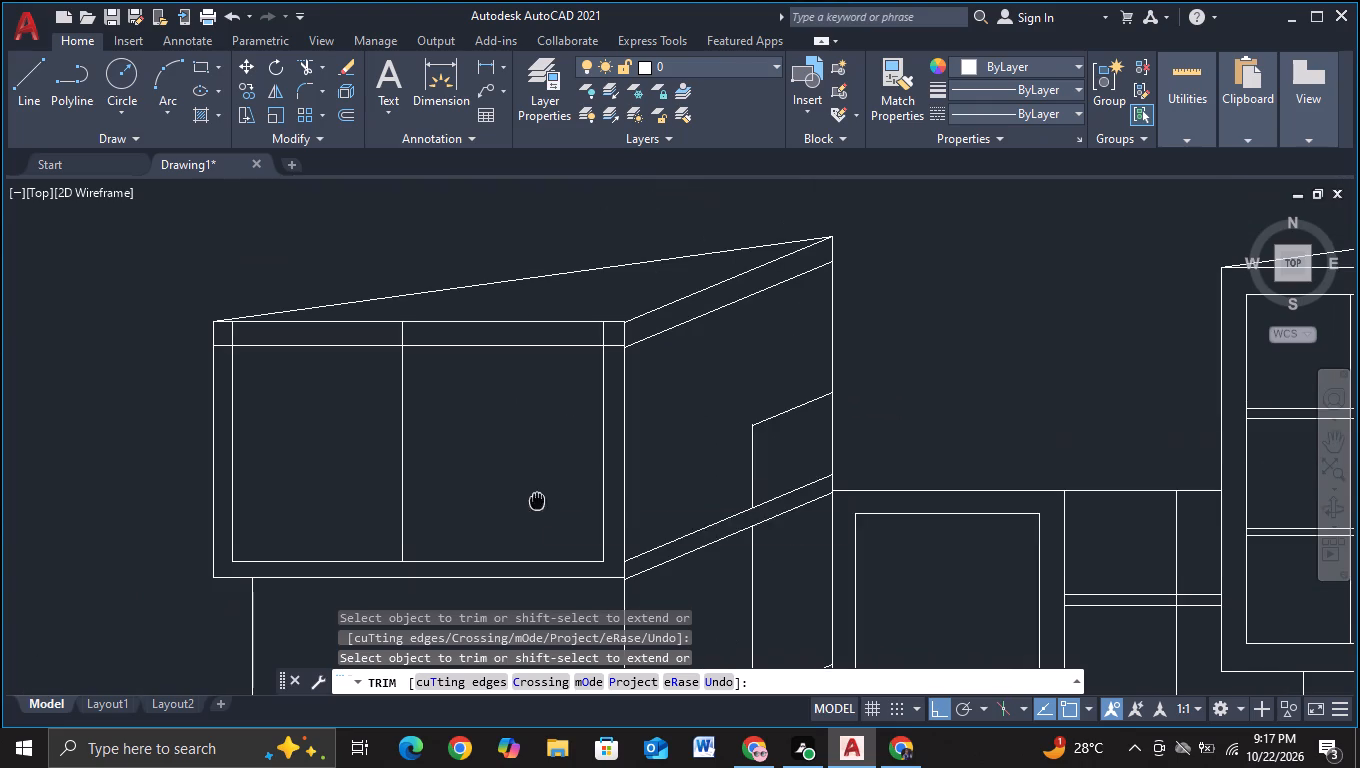
{"action": "left_click", "coordinate": [223, 355]}
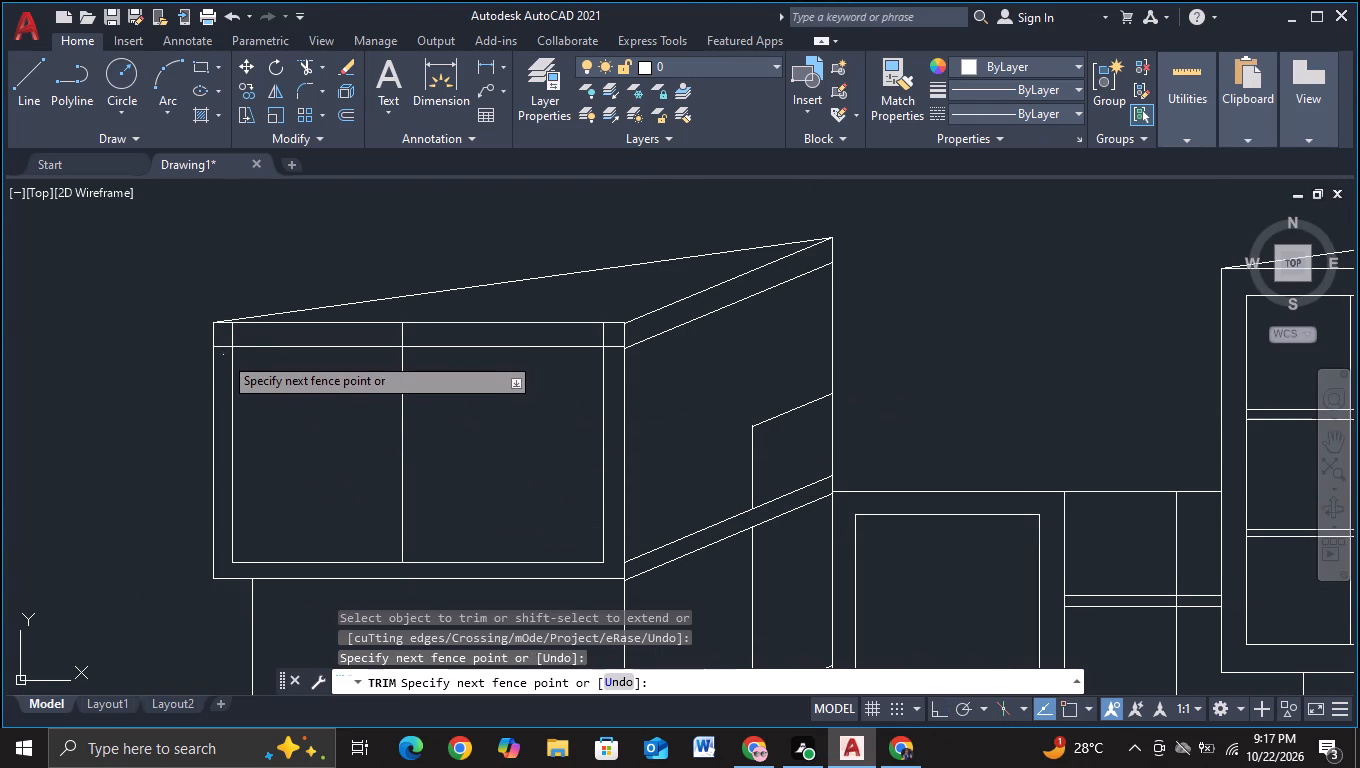
{"action": "left_click", "coordinate": [225, 338]}
{"action": "left_click", "coordinate": [225, 338]}
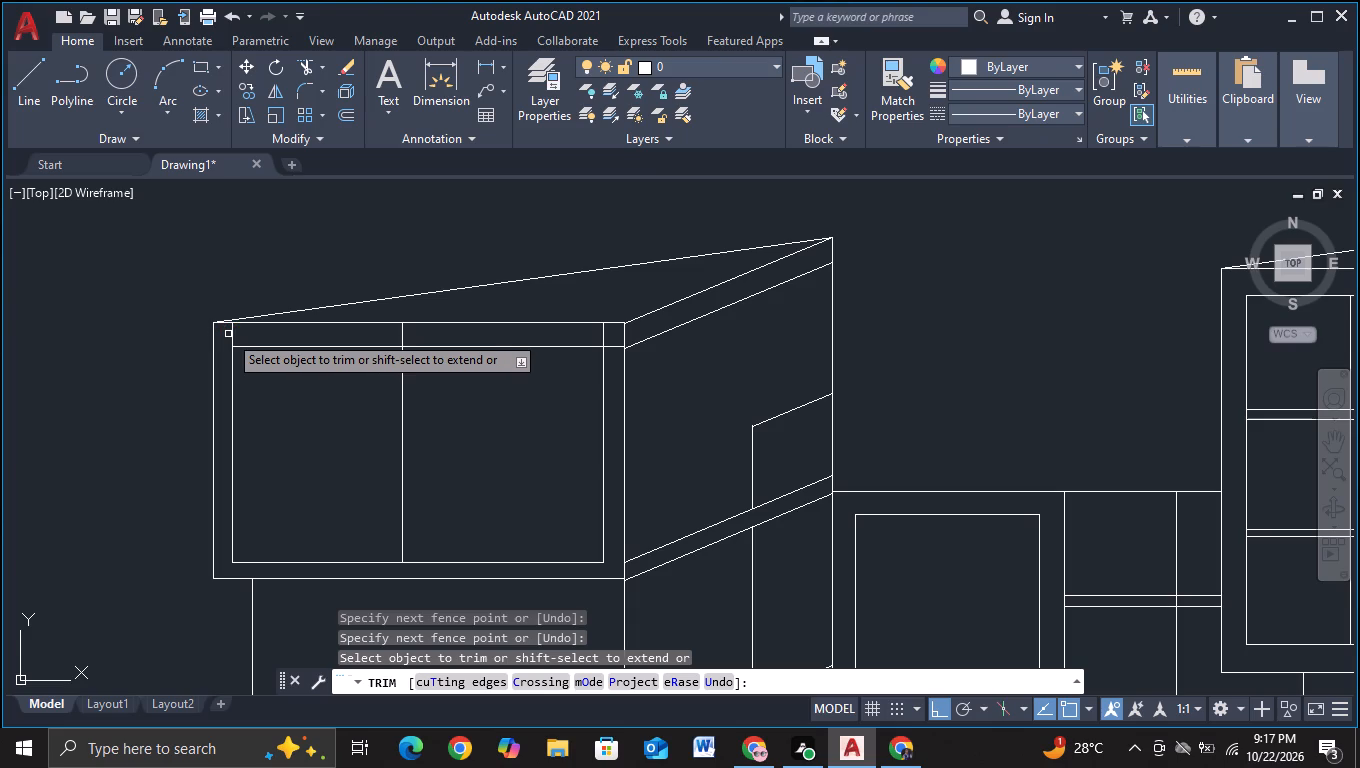
{"action": "left_click", "coordinate": [225, 337]}
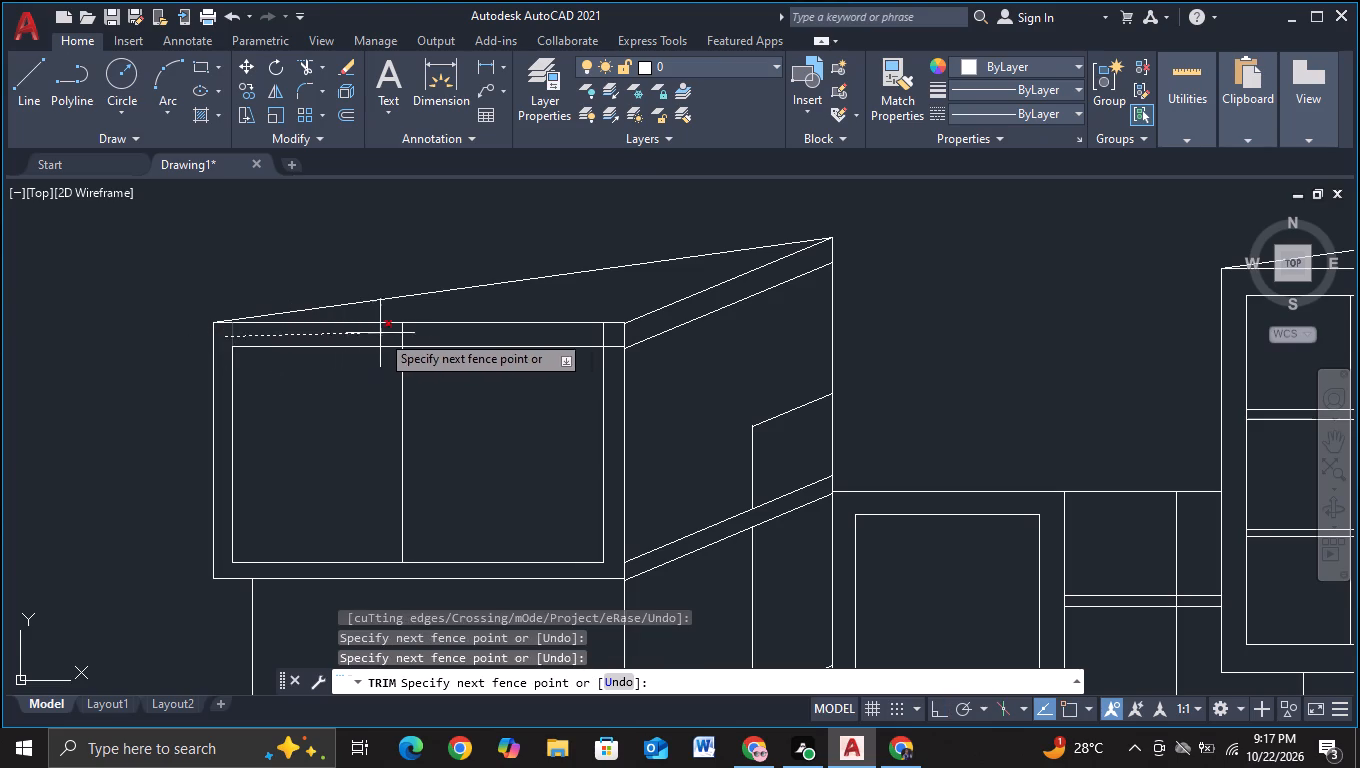
{"action": "left_click", "coordinate": [610, 337]}
{"action": "left_click", "coordinate": [610, 337]}
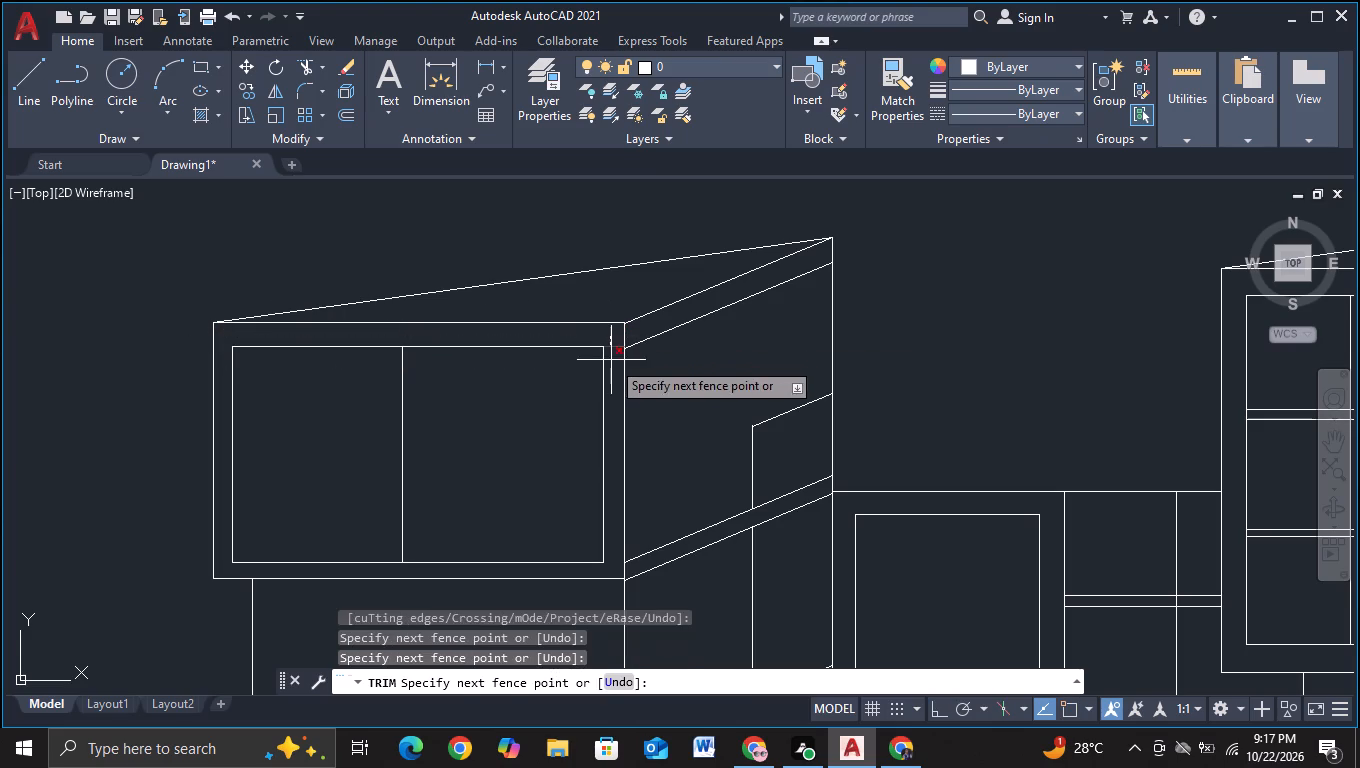
{"action": "left_click", "coordinate": [611, 360]}
{"action": "key", "text": "Escape"}
{"action": "scroll", "coordinate": [551, 443], "scroll_direction": "down", "scroll_amount": 1}
{"action": "middle_click_drag", "start_coordinate": [555, 446], "coordinate": [444, 343]}
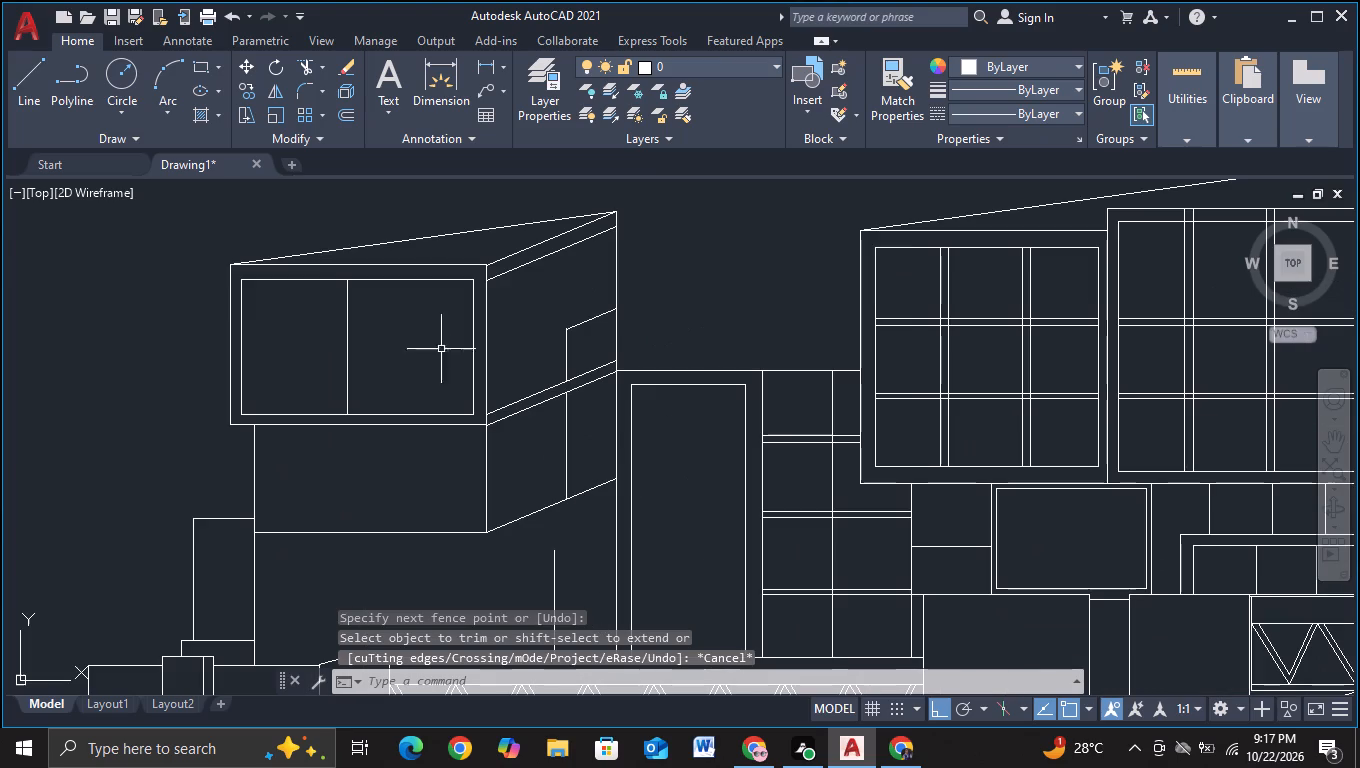
Draw a vertical line about 23.2 units long from the upper block's side-face window corner upward past the roof.
{"action": "left_click", "coordinate": [32, 108]}
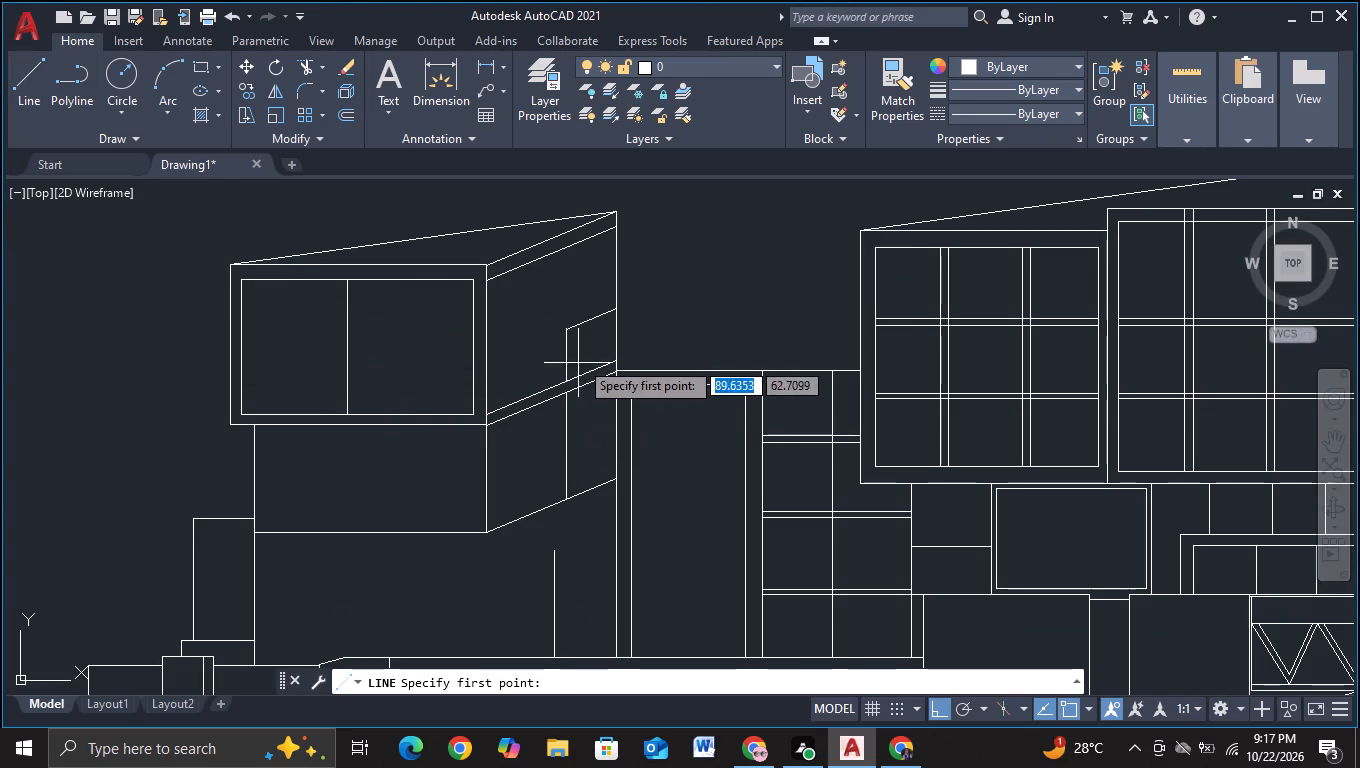
{"action": "left_click", "coordinate": [569, 332]}
{"action": "middle_click_drag", "start_coordinate": [549, 249], "coordinate": [574, 436]}
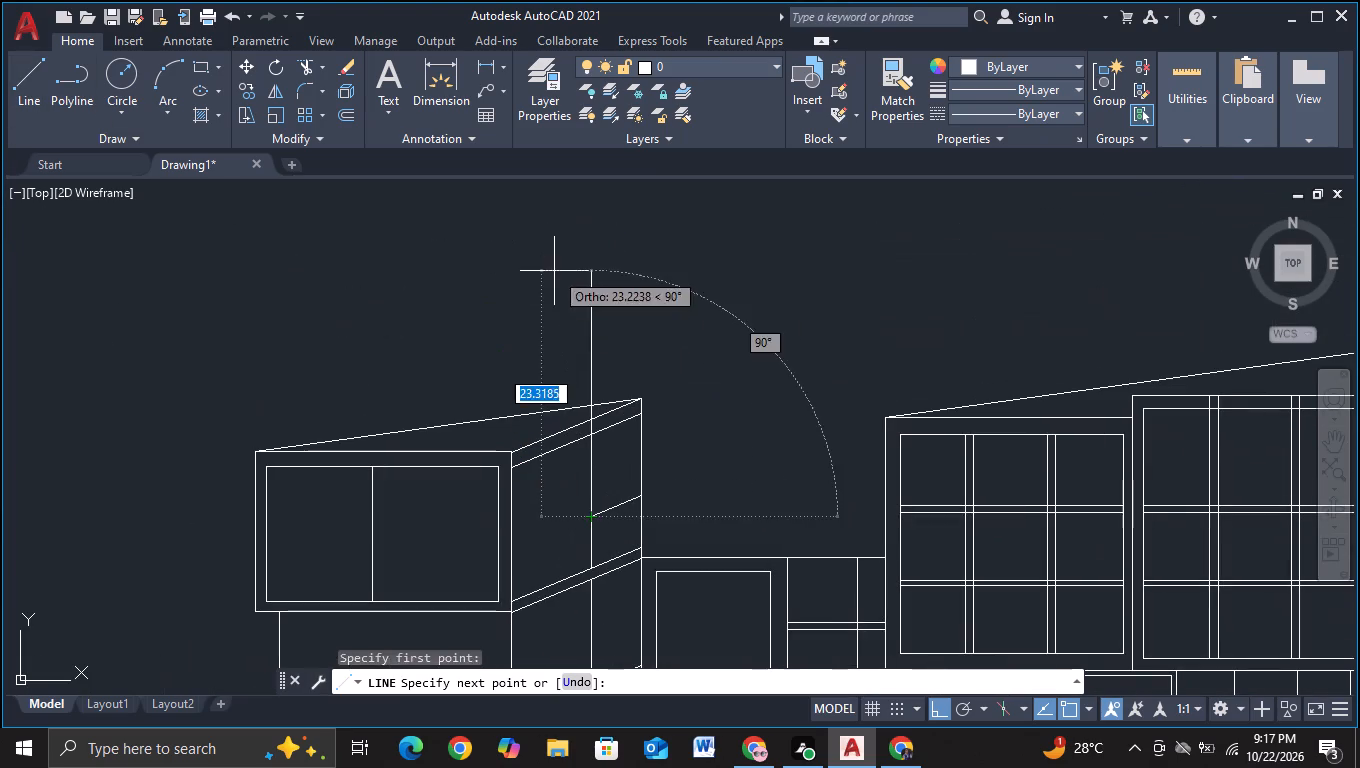
{"action": "left_click", "coordinate": [554, 271]}
{"action": "key", "text": "Escape"}
Trim the new vertical line above the roof and between the sloping lines, ending it at the side face's upper inner sloping line.
{"action": "left_click", "coordinate": [304, 67]}
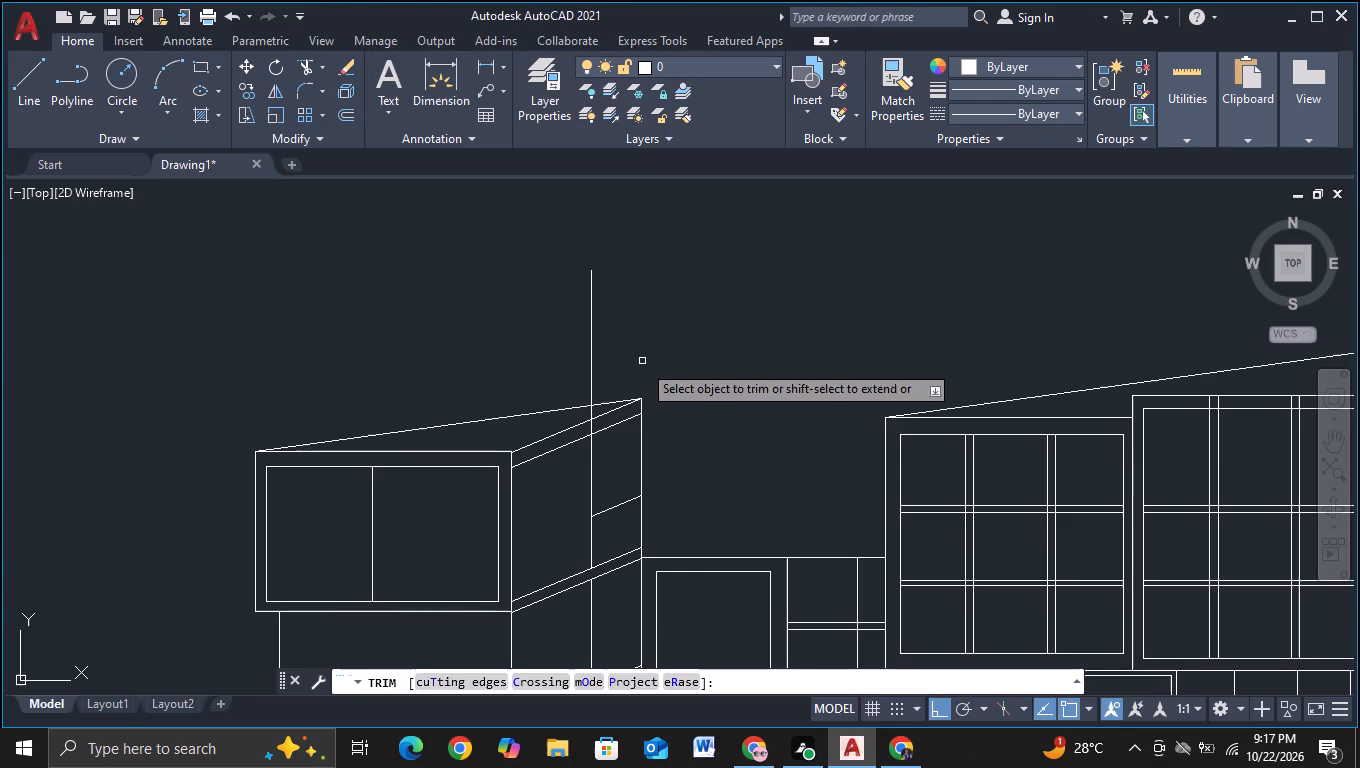
{"action": "left_click_drag", "start_coordinate": [579, 363], "coordinate": [693, 333]}
{"action": "scroll", "coordinate": [605, 381], "scroll_direction": "up", "scroll_amount": 2}
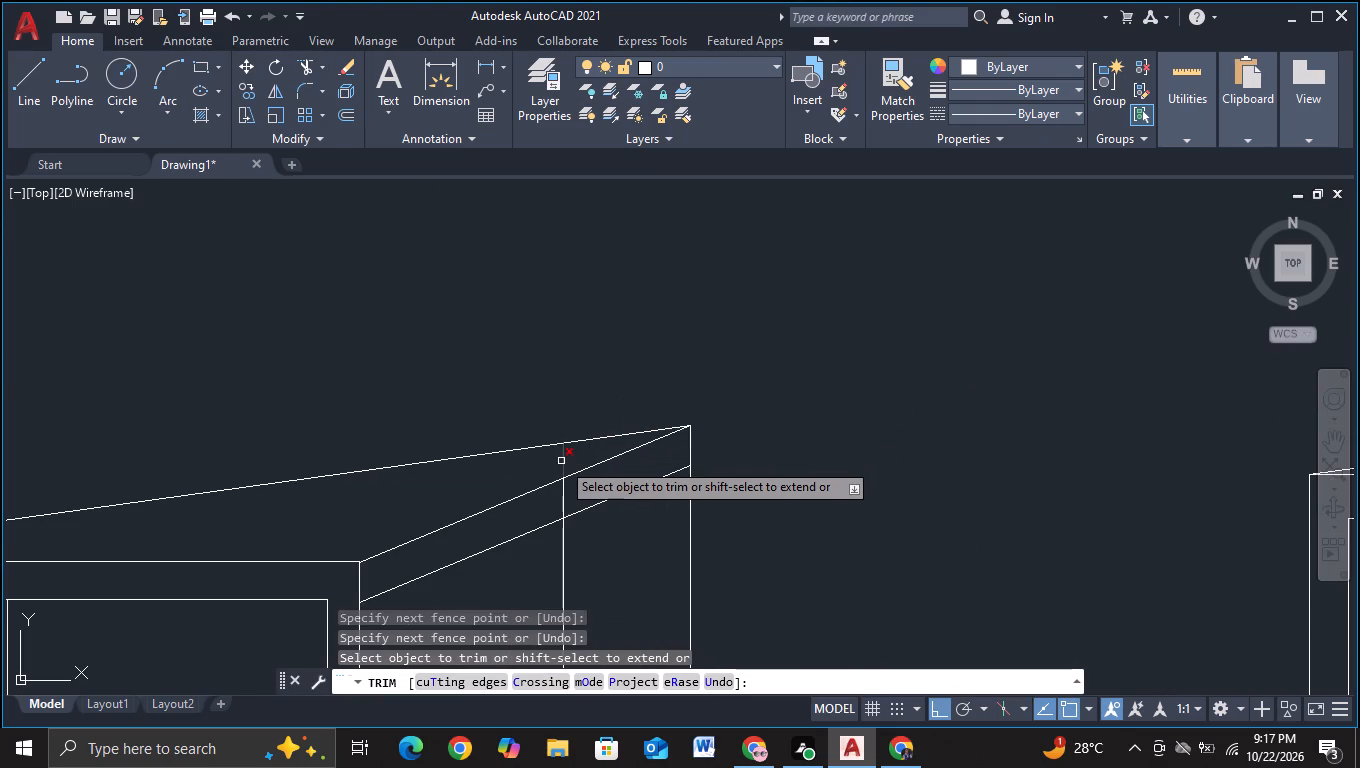
{"action": "left_click", "coordinate": [561, 461]}
{"action": "left_click", "coordinate": [562, 492]}
Trim the side face's two lower parallel sloping lines between the vertical line and the block's right edge.
{"action": "scroll", "coordinate": [687, 435], "scroll_direction": "down", "scroll_amount": 3}
{"action": "middle_click_drag", "start_coordinate": [759, 422], "coordinate": [759, 347]}
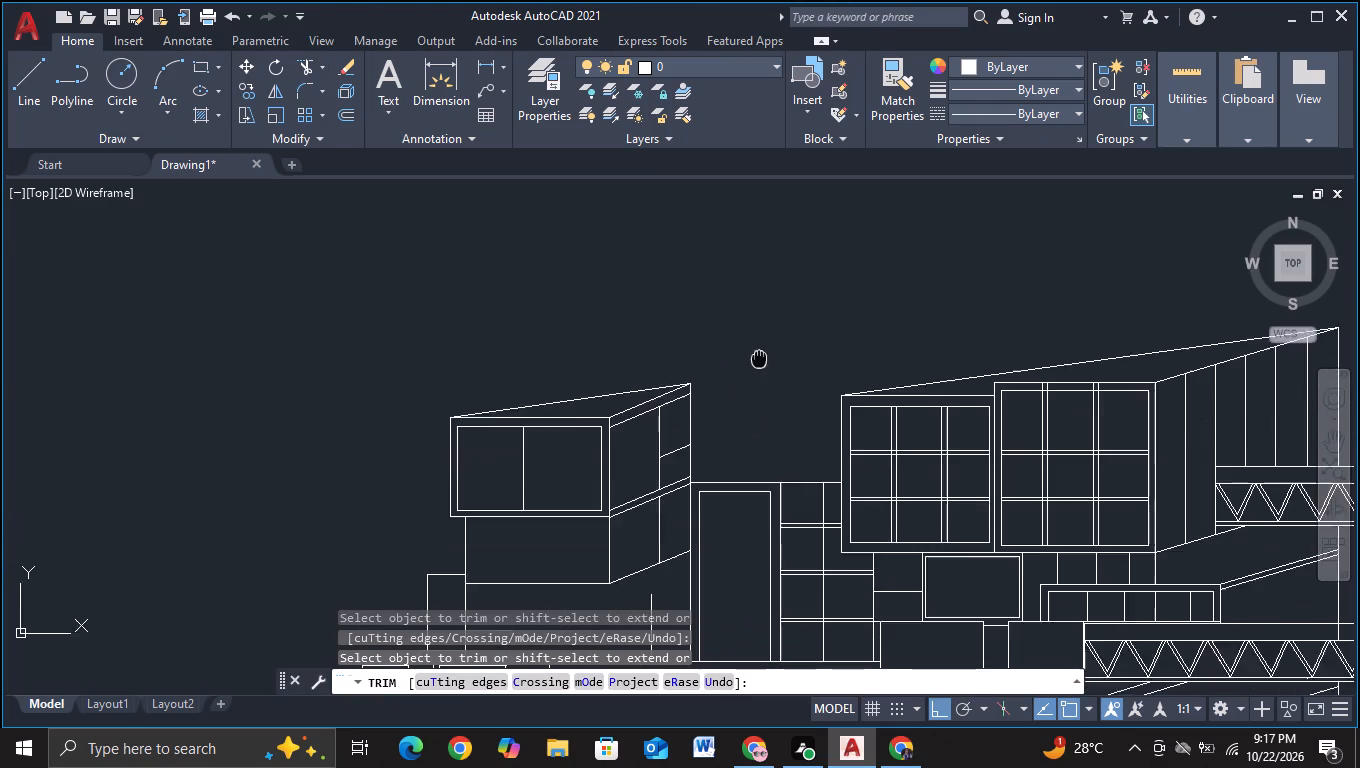
{"action": "middle_click_drag", "start_coordinate": [759, 347], "coordinate": [757, 335]}
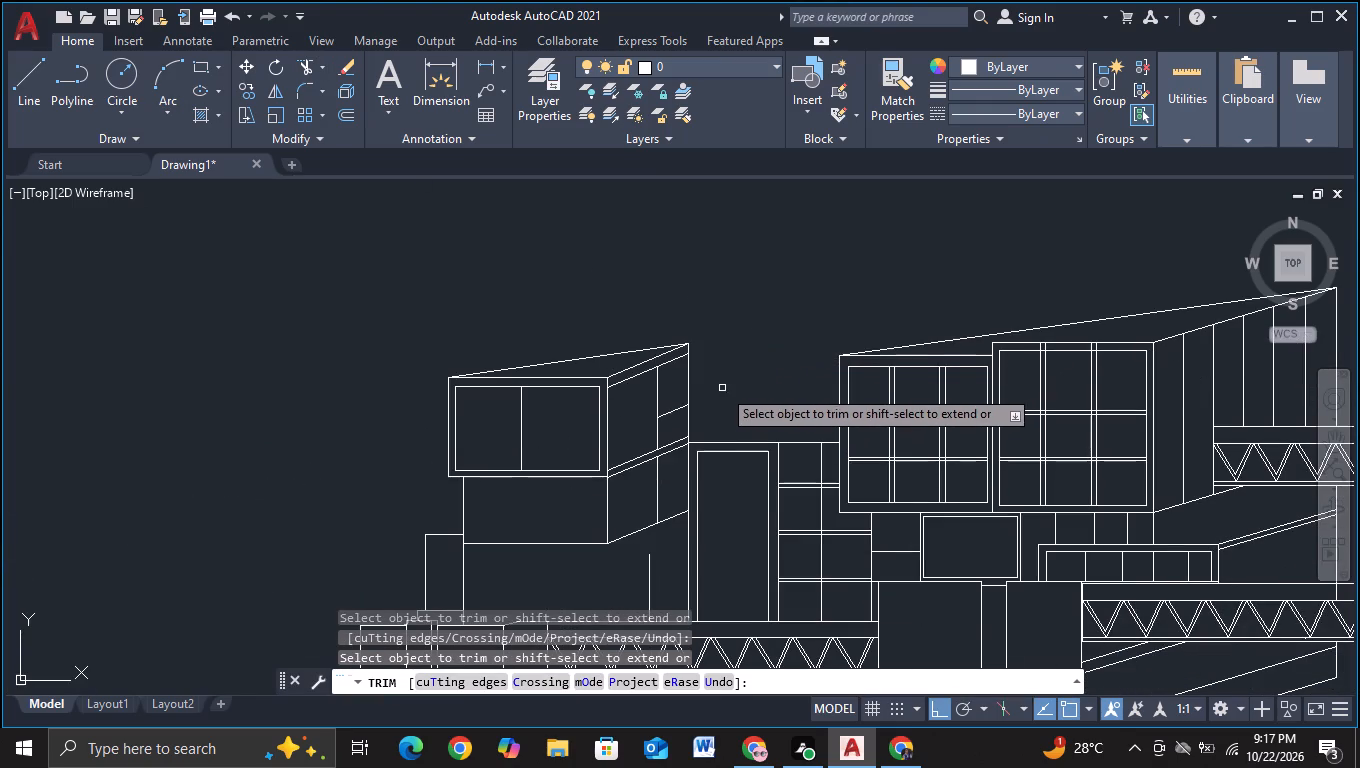
{"action": "middle_click_drag", "start_coordinate": [718, 415], "coordinate": [704, 375]}
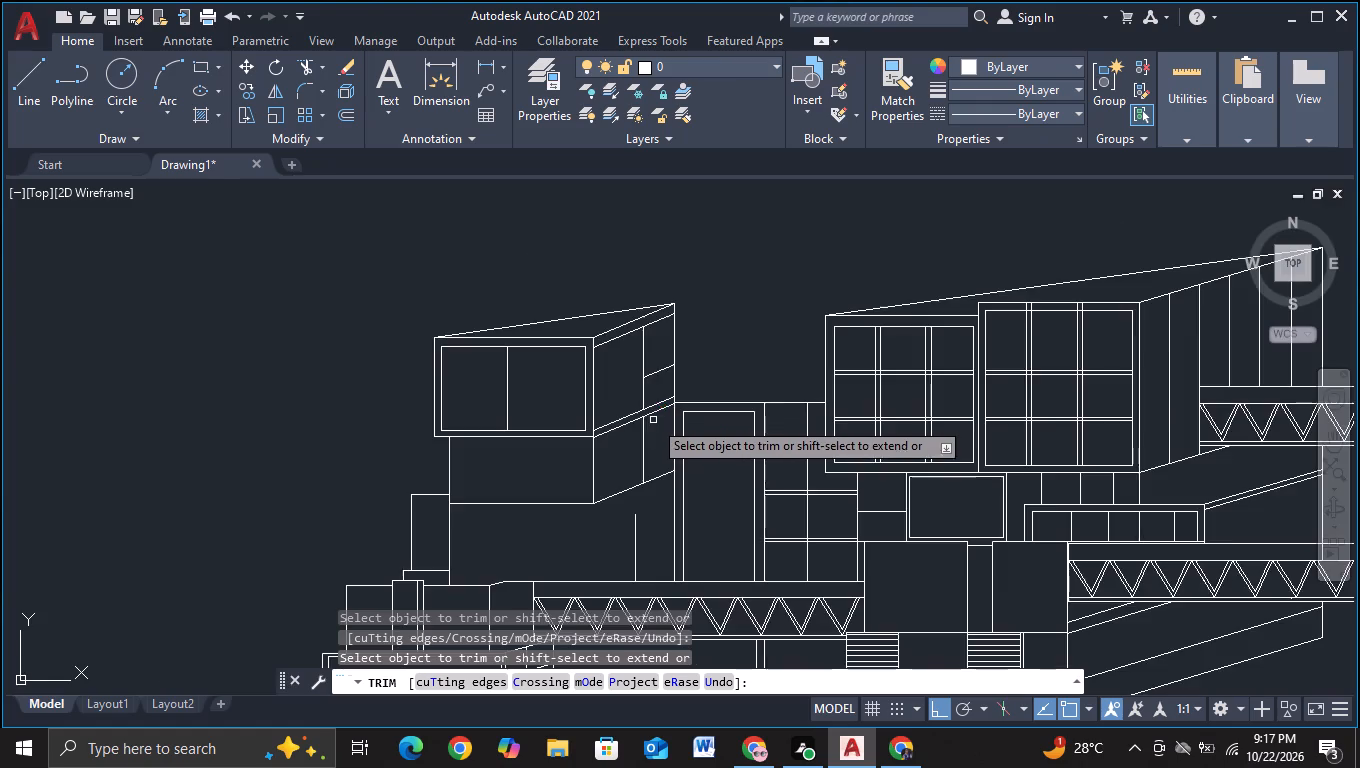
{"action": "scroll", "coordinate": [653, 420], "scroll_direction": "up", "scroll_amount": 2}
{"action": "left_click_drag", "start_coordinate": [643, 367], "coordinate": [643, 460]}
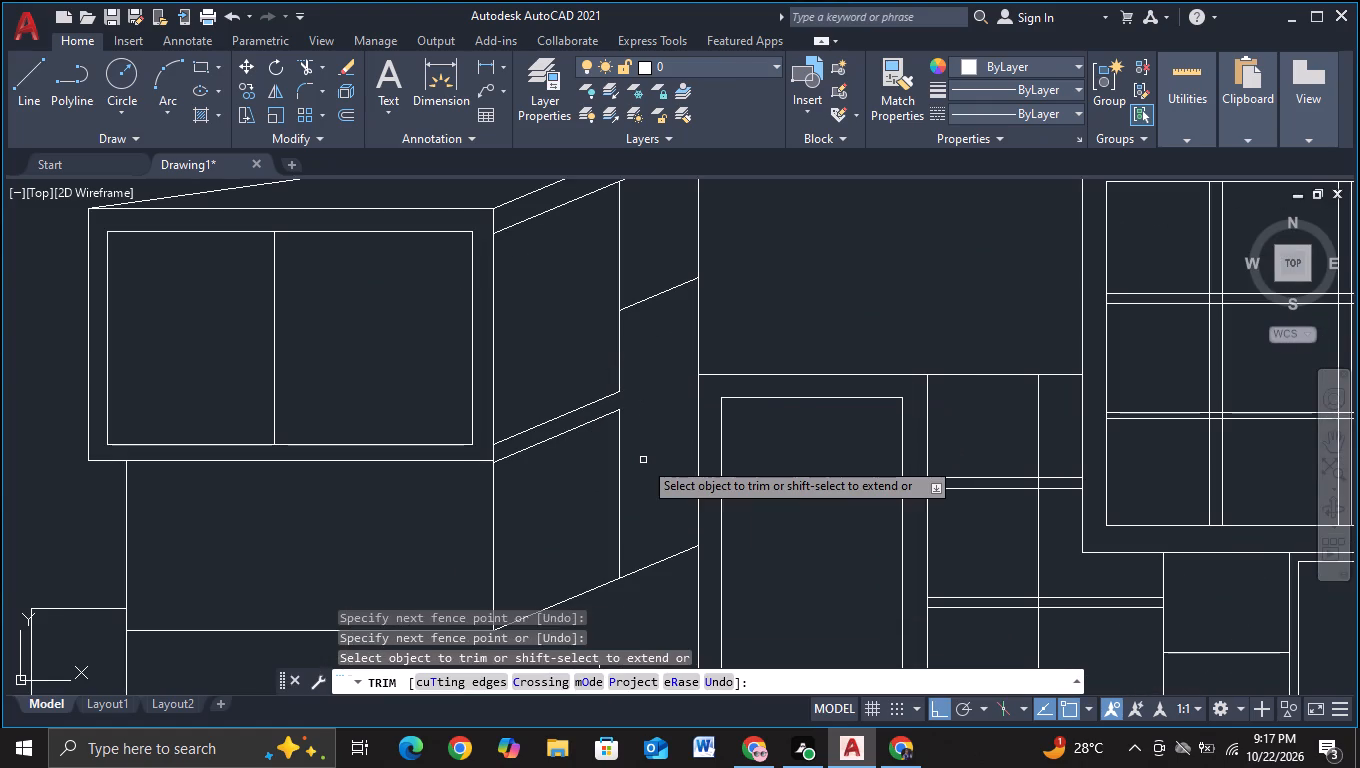
{"action": "scroll", "coordinate": [643, 460], "scroll_direction": "down", "scroll_amount": 2}
{"action": "middle_click_drag", "start_coordinate": [618, 487], "coordinate": [635, 422]}
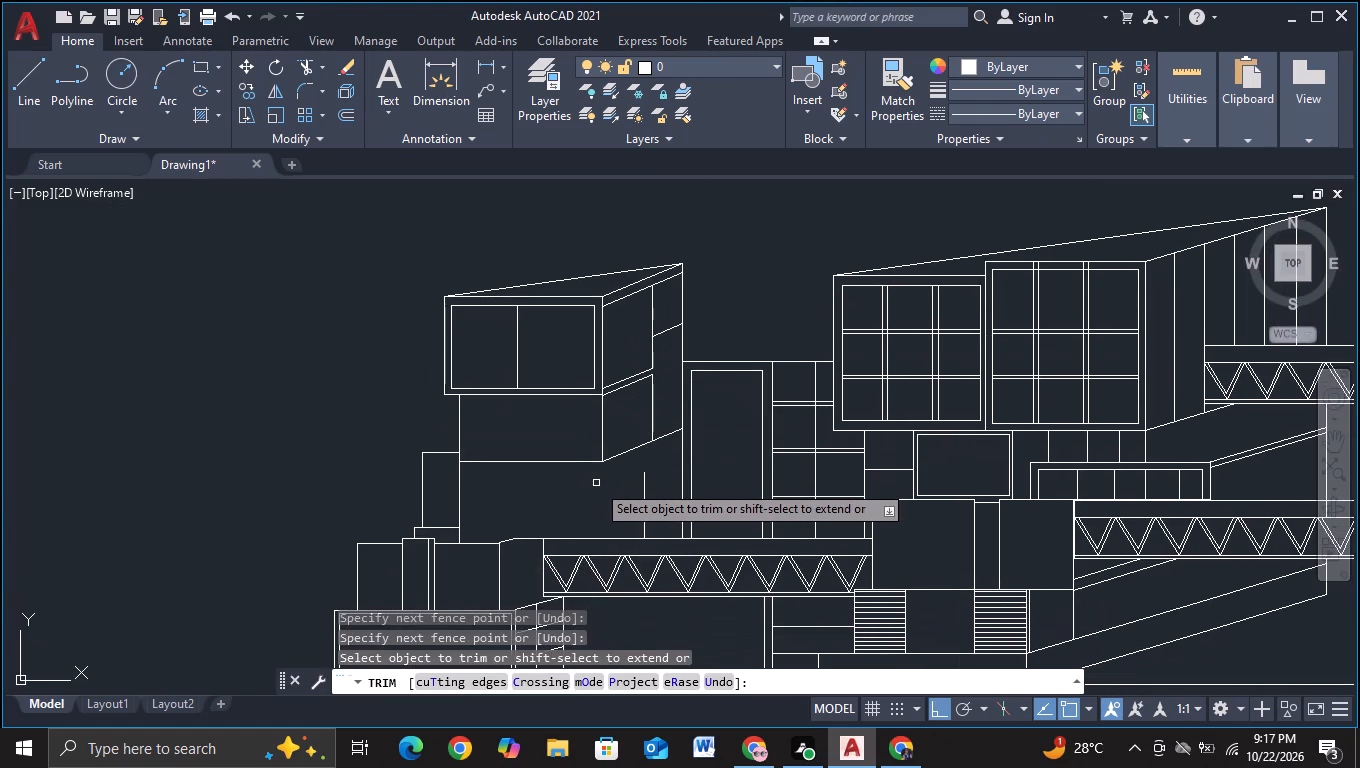
{"action": "key", "text": "Escape"}
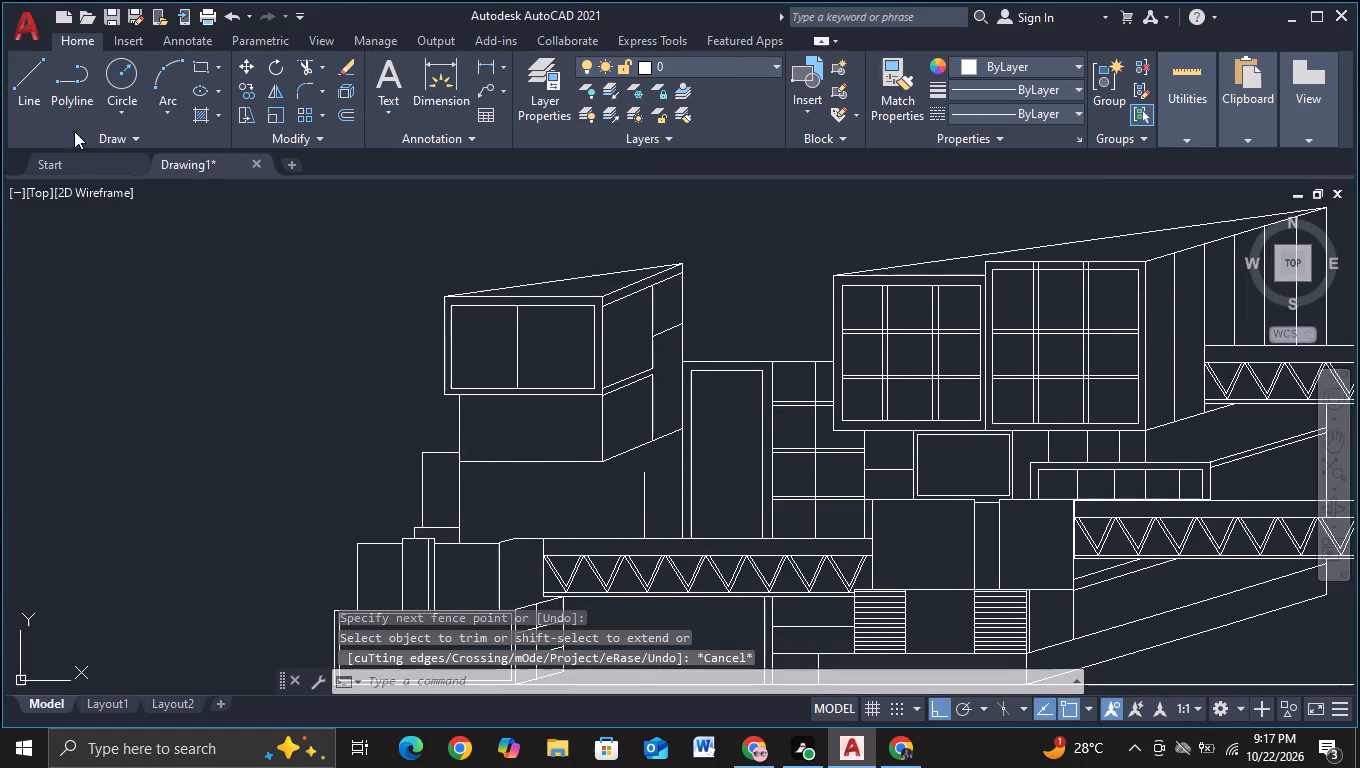
Draw a vertical line near the lower block's left edge, from below its bottom edge up into the upper block's left panel.
{"action": "left_click", "coordinate": [3, 94]}
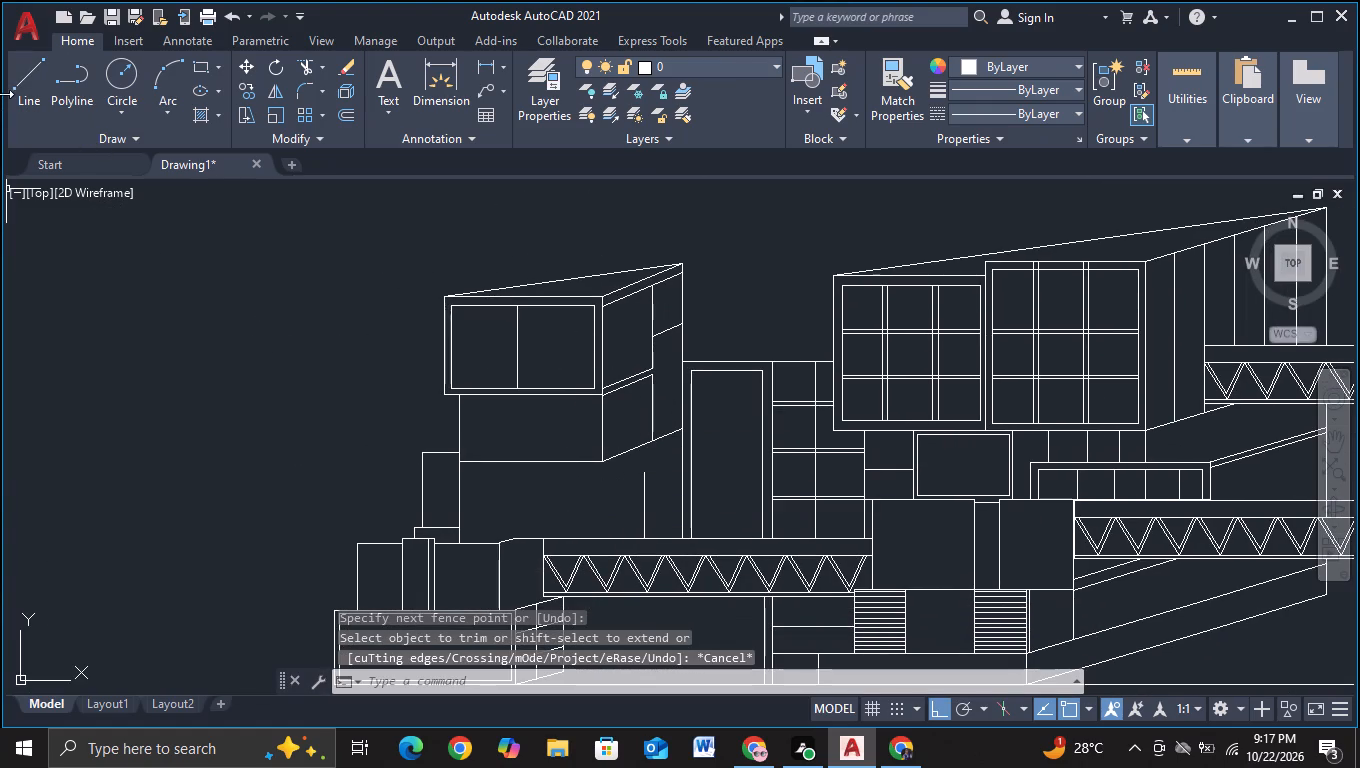
{"action": "left_click", "coordinate": [21, 97]}
{"action": "scroll", "coordinate": [531, 495], "scroll_direction": "up", "scroll_amount": 1}
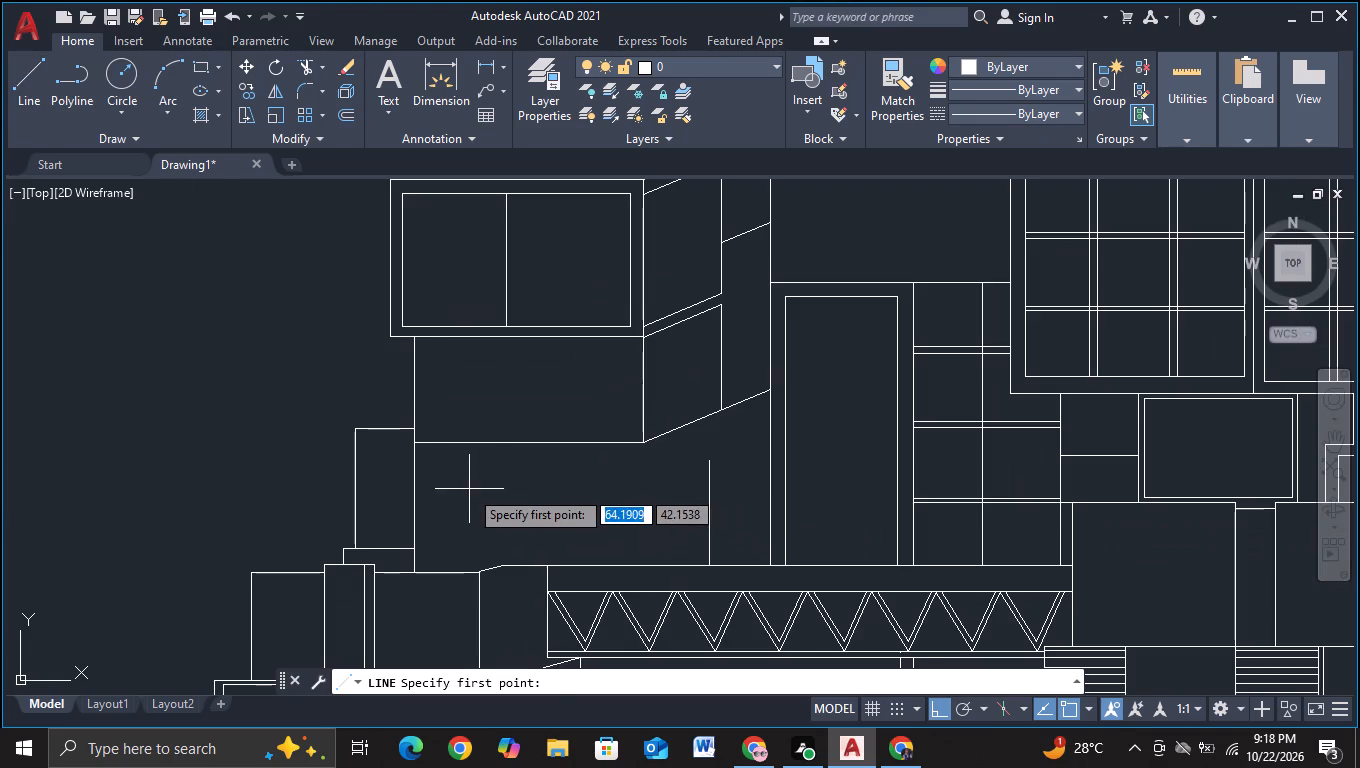
{"action": "left_click", "coordinate": [459, 473]}
{"action": "left_click", "coordinate": [450, 243]}
{"action": "key", "text": "Escape"}
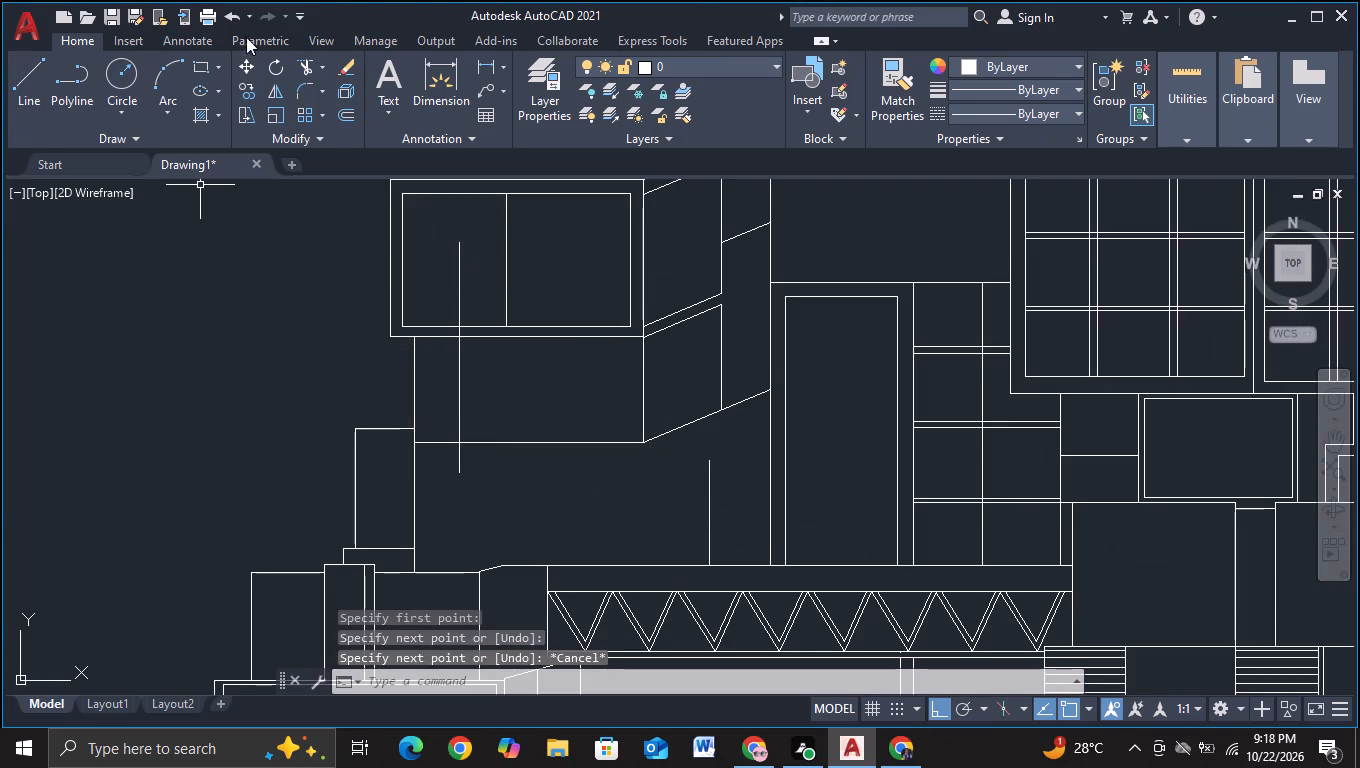
Trim the new vertical line above the lower block's top edge and below its bottom edge.
{"action": "left_click", "coordinate": [305, 60]}
{"action": "left_click_drag", "start_coordinate": [445, 293], "coordinate": [474, 287]}
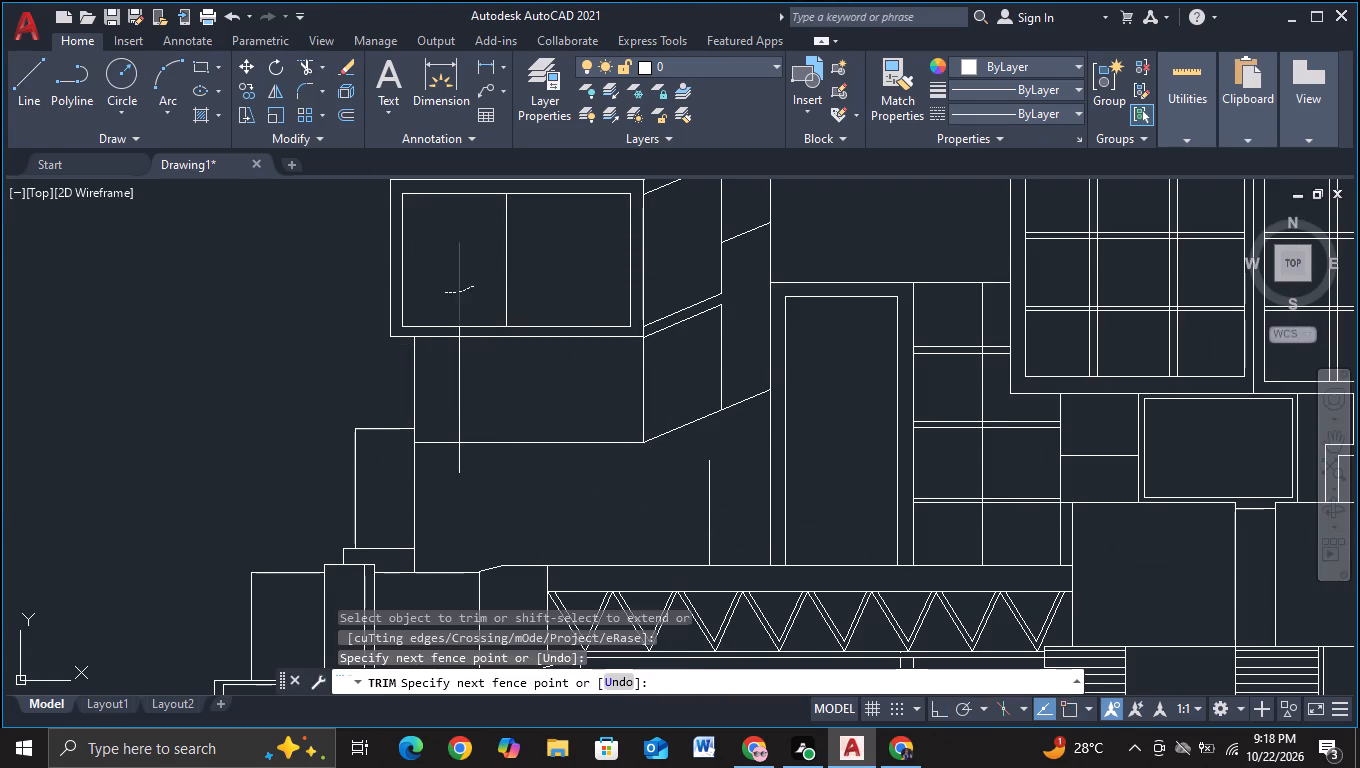
{"action": "scroll", "coordinate": [468, 327], "scroll_direction": "up", "scroll_amount": 2}
{"action": "left_click", "coordinate": [438, 342]}
{"action": "left_click", "coordinate": [465, 340]}
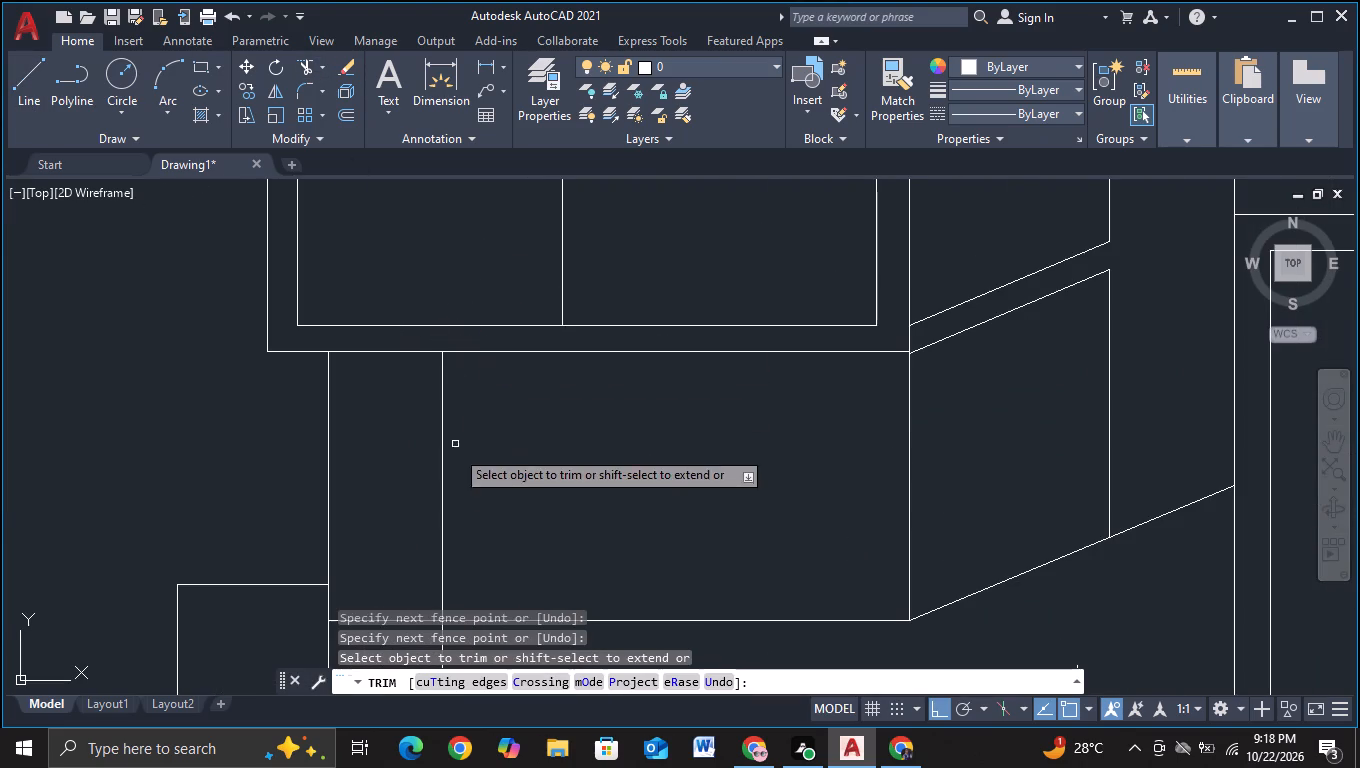
{"action": "scroll", "coordinate": [493, 471], "scroll_direction": "down", "scroll_amount": 1}
{"action": "middle_click_drag", "start_coordinate": [493, 471], "coordinate": [481, 263]}
{"action": "left_click_drag", "start_coordinate": [433, 395], "coordinate": [518, 397]}
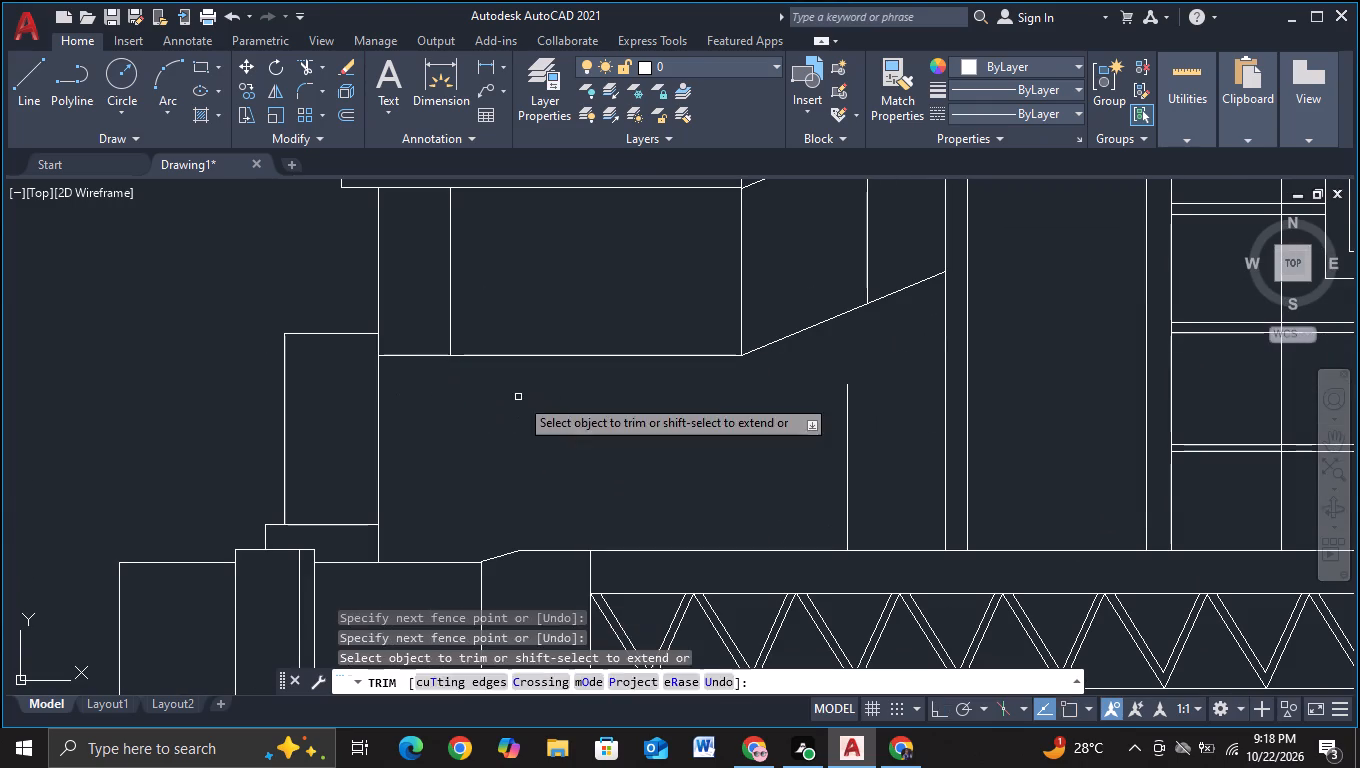
{"action": "key", "text": "Escape"}
Copy the lower block's vertical line horizontally four times across the front face, at offsets from about 4.1 to 14.2 units.
{"action": "left_click", "coordinate": [449, 287]}
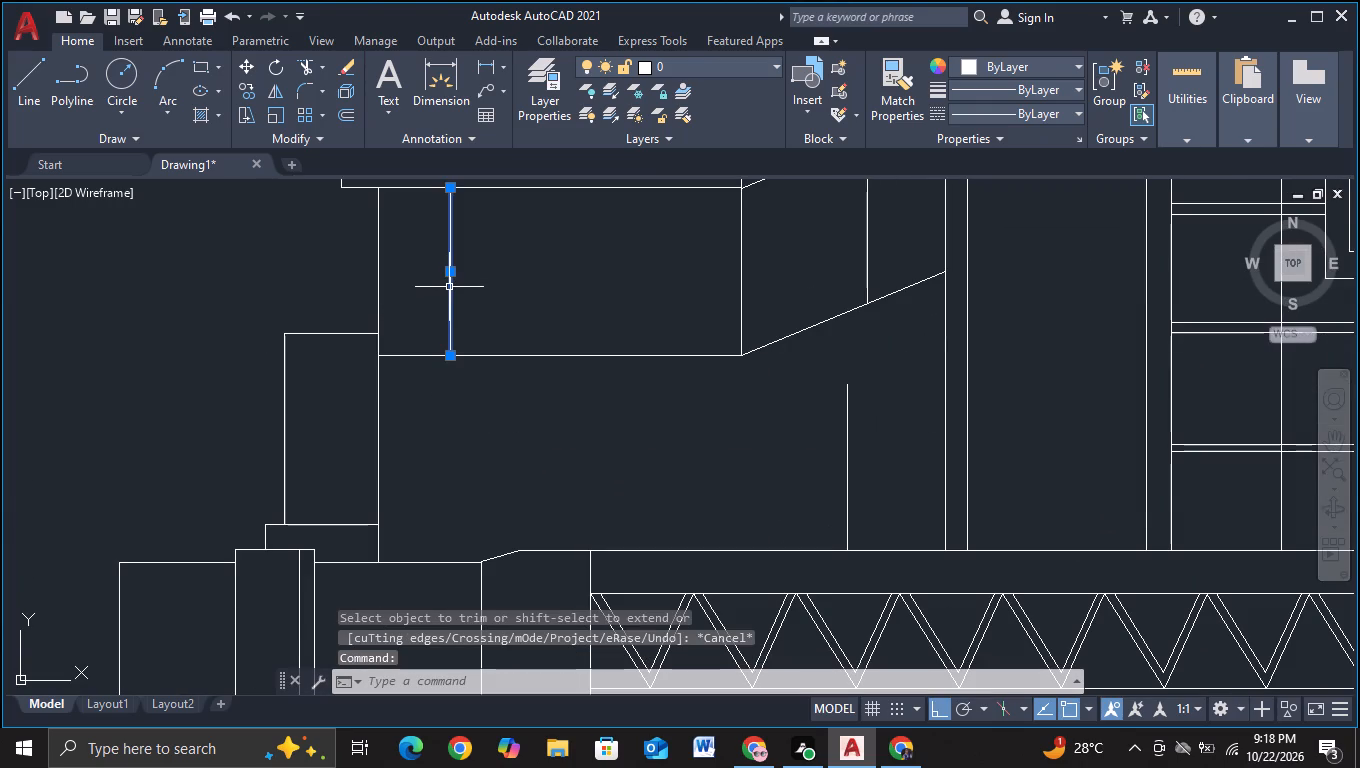
{"action": "key", "text": "c"}
{"action": "left_click", "coordinate": [560, 354]}
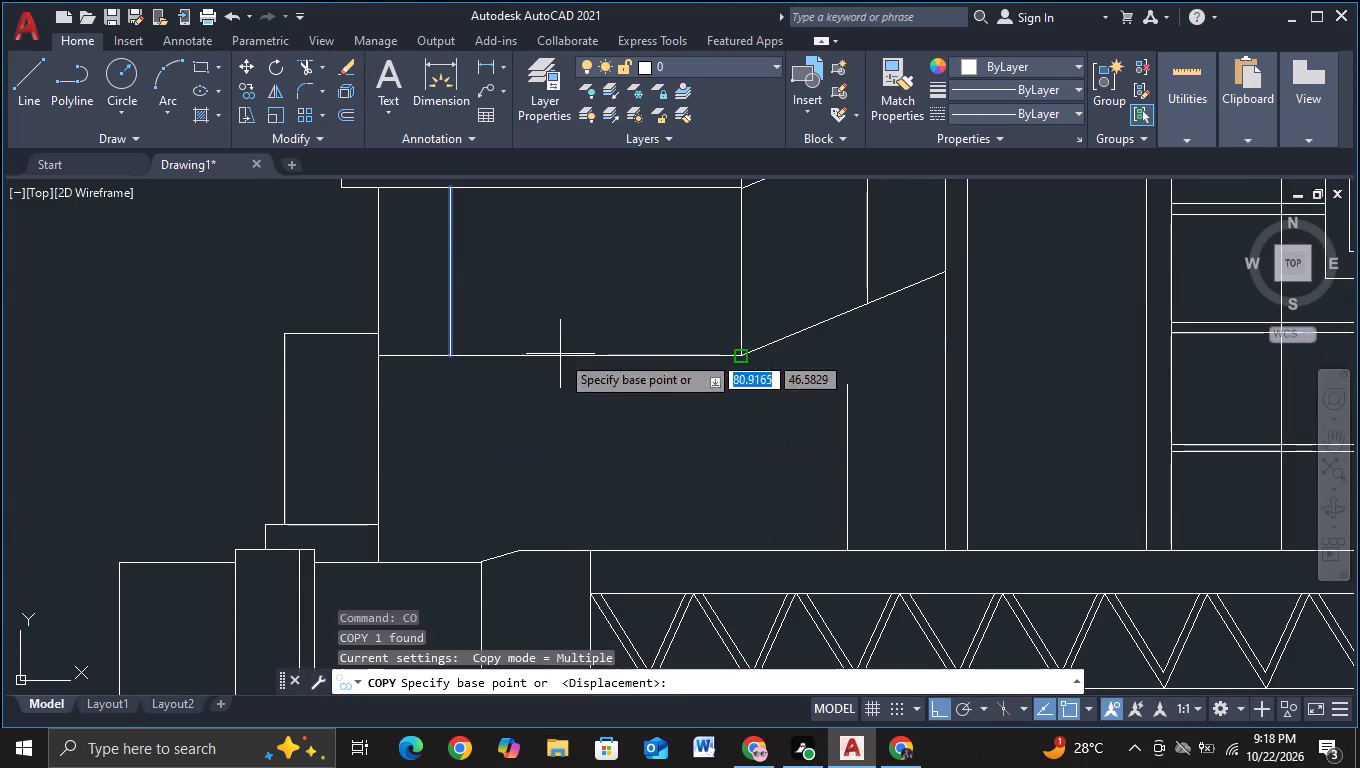
{"action": "left_click", "coordinate": [470, 299]}
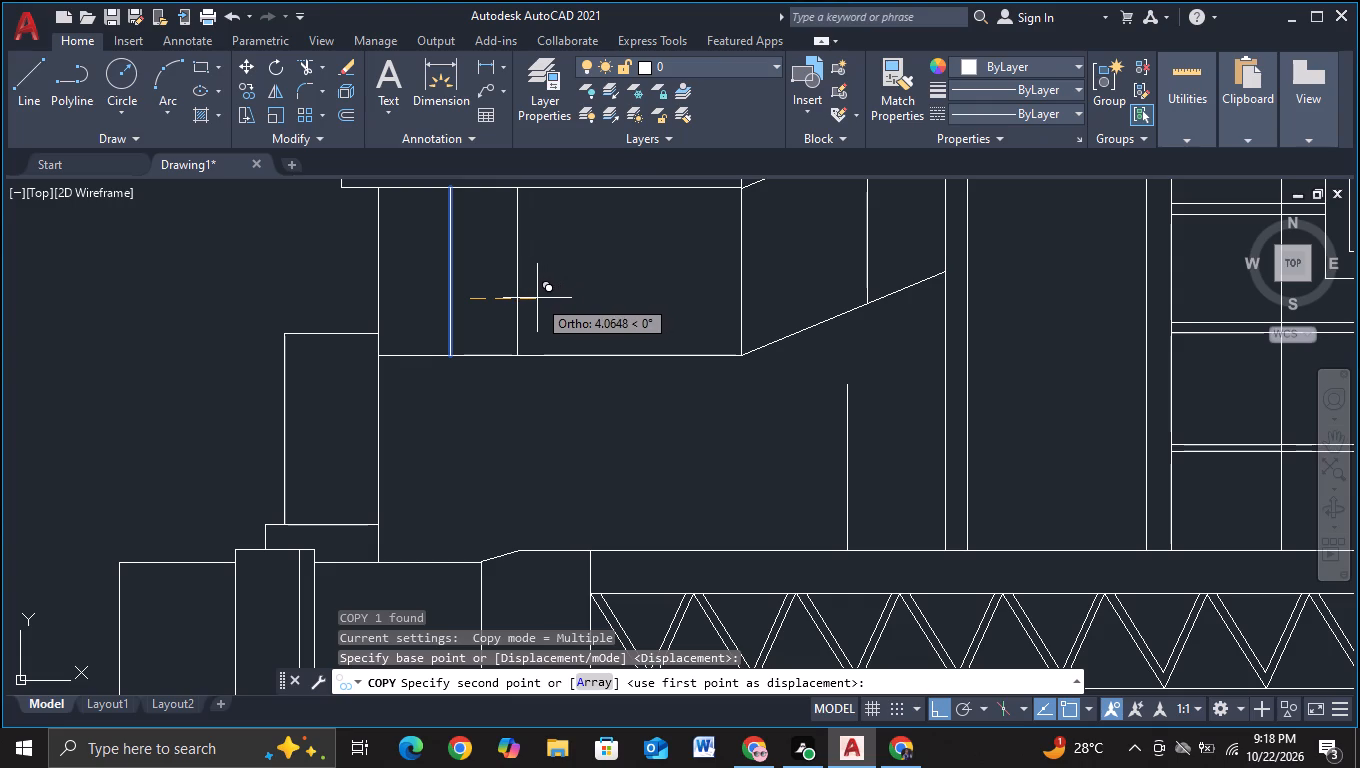
{"action": "left_click", "coordinate": [537, 298]}
{"action": "left_click", "coordinate": [595, 299]}
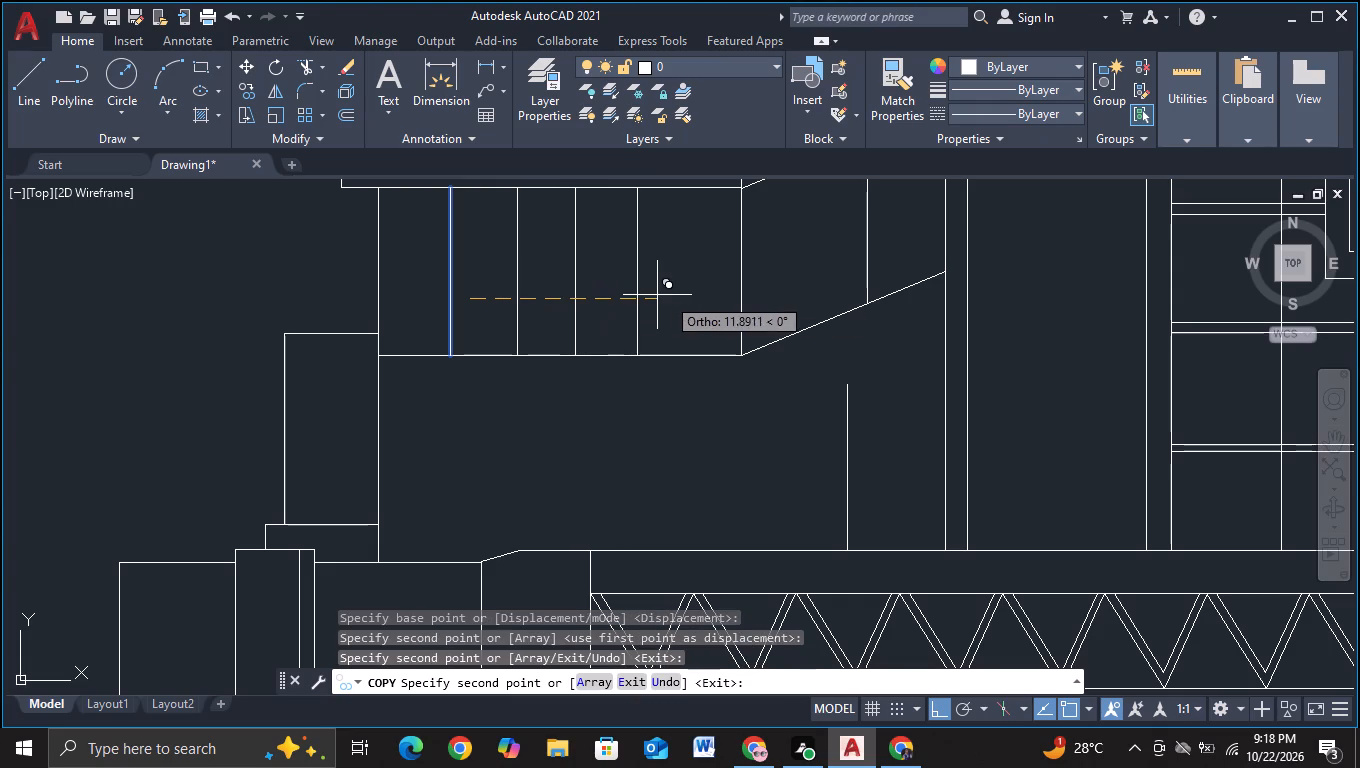
{"action": "left_click", "coordinate": [655, 296]}
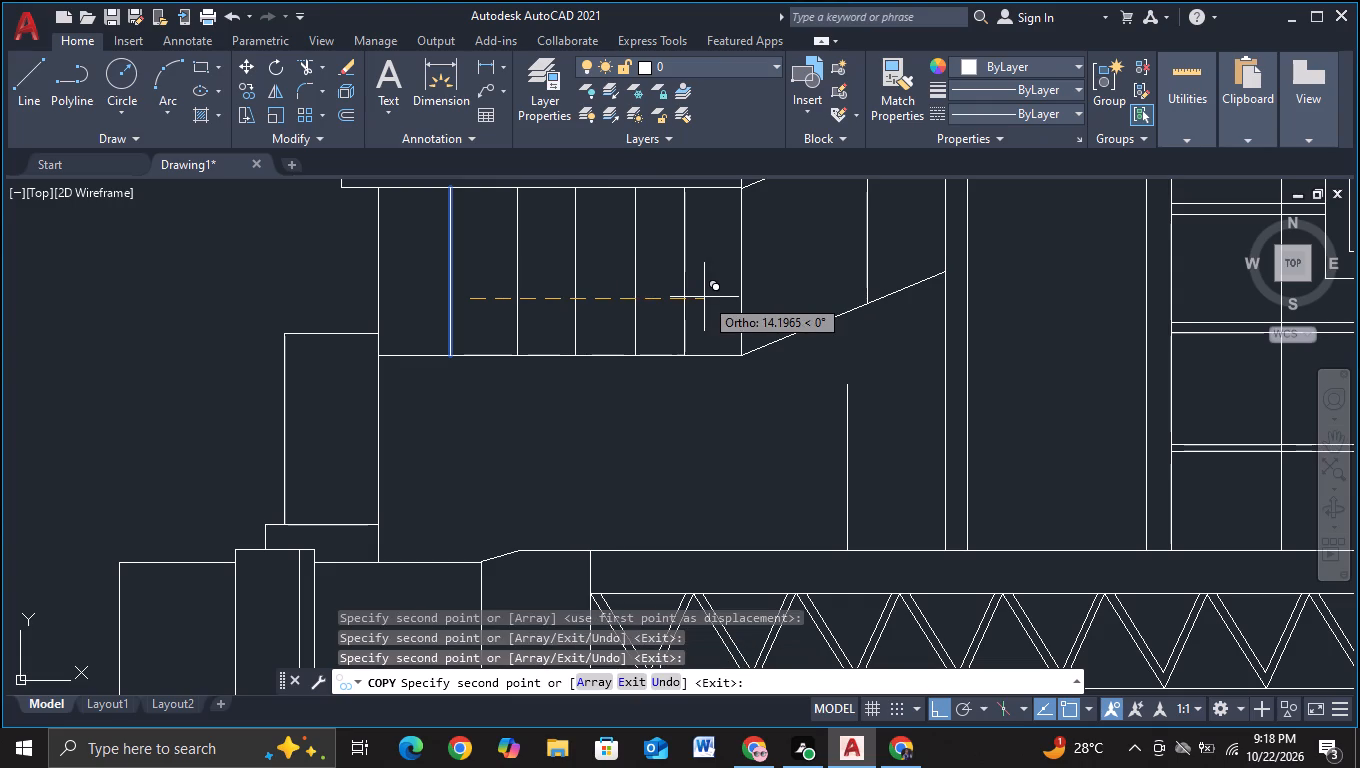
{"action": "left_click", "coordinate": [704, 297]}
{"action": "key", "text": "Escape"}
Move the lower block's five vertical lines together slightly left, with object snap turned off.
{"action": "left_click_drag", "start_coordinate": [713, 283], "coordinate": [523, 285]}
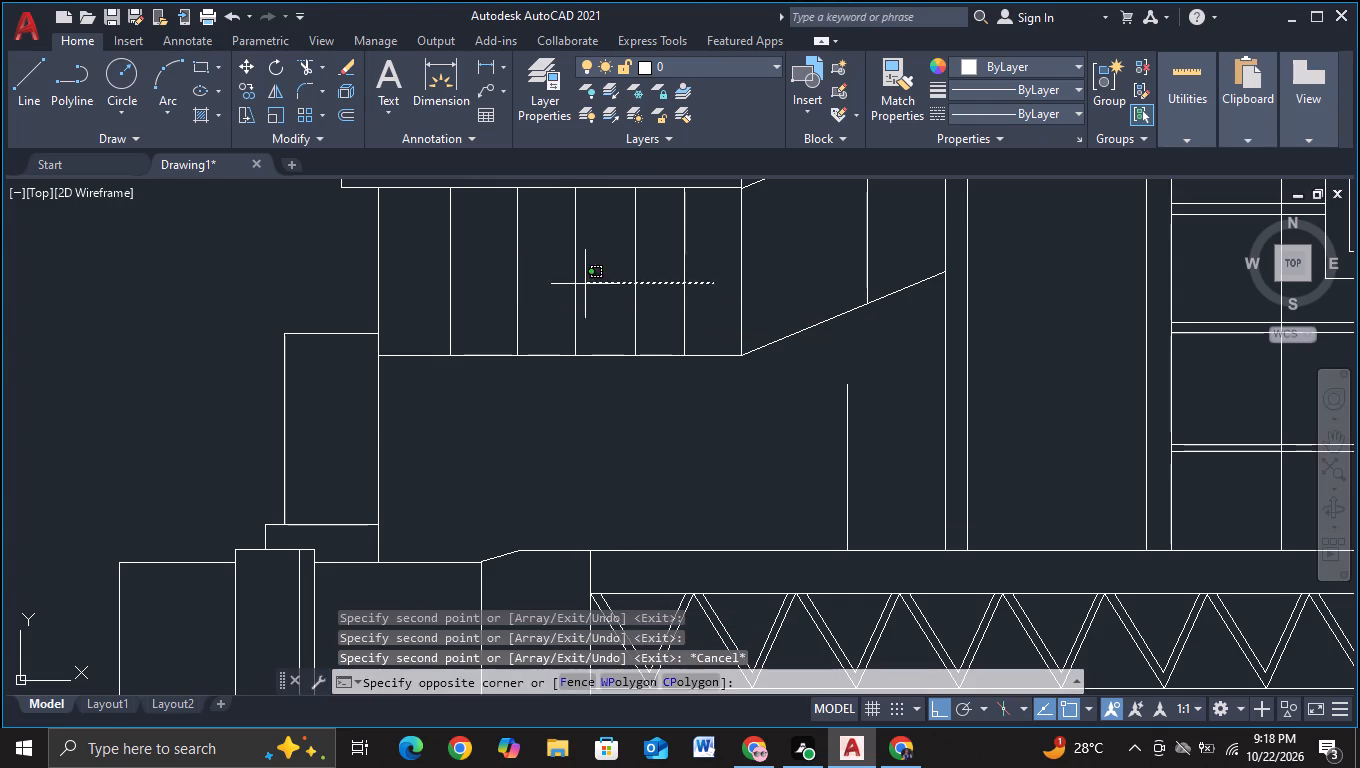
{"action": "left_click_drag", "start_coordinate": [523, 285], "coordinate": [442, 286]}
{"action": "key", "text": "m"}
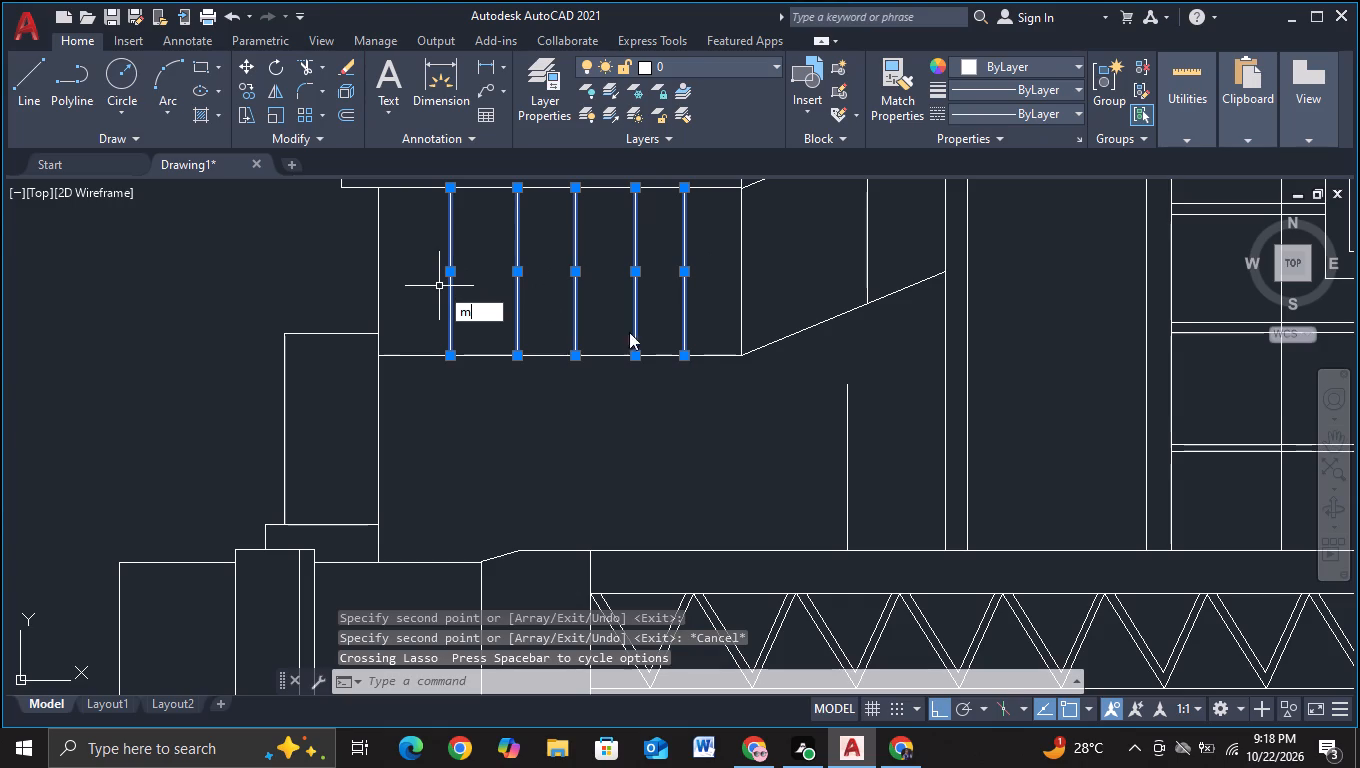
{"action": "left_click", "coordinate": [622, 331]}
{"action": "left_click", "coordinate": [597, 283]}
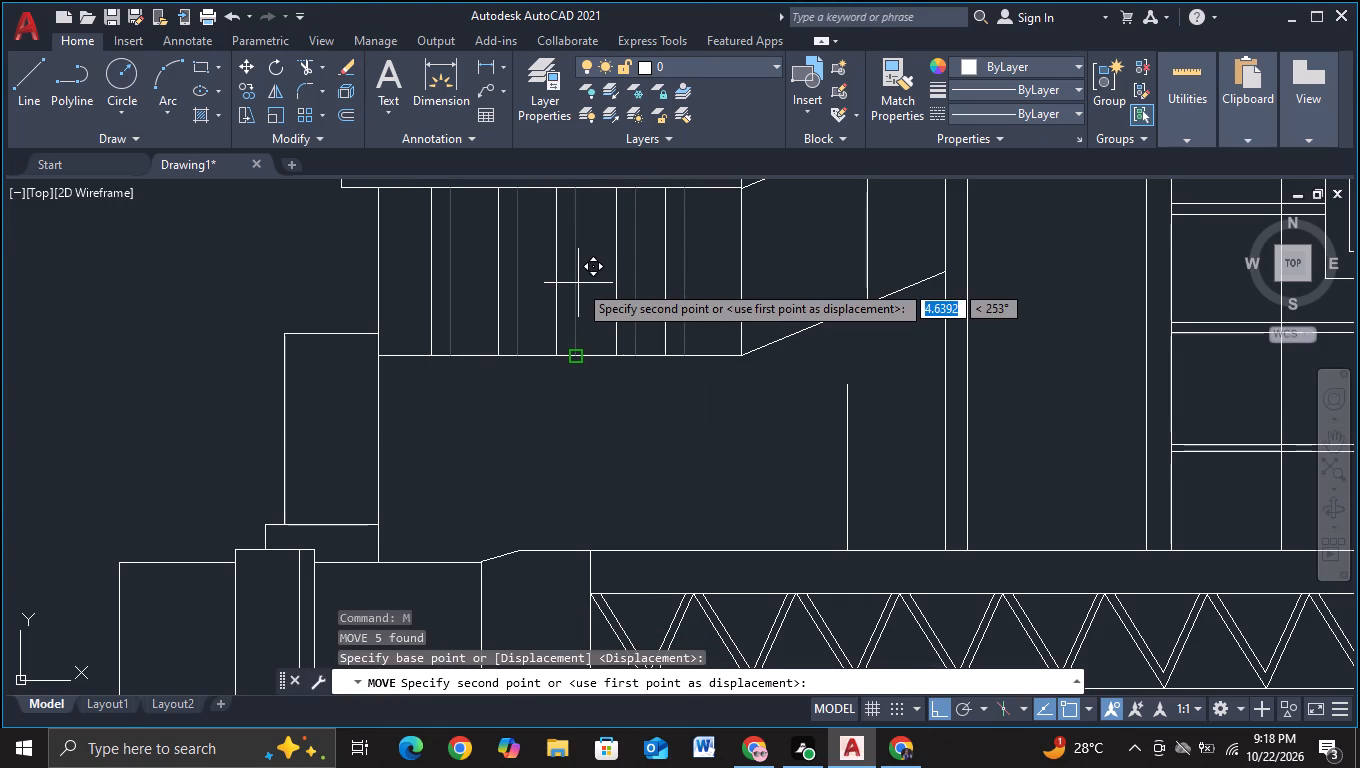
{"action": "key", "text": "F3"}
{"action": "left_click", "coordinate": [578, 283]}
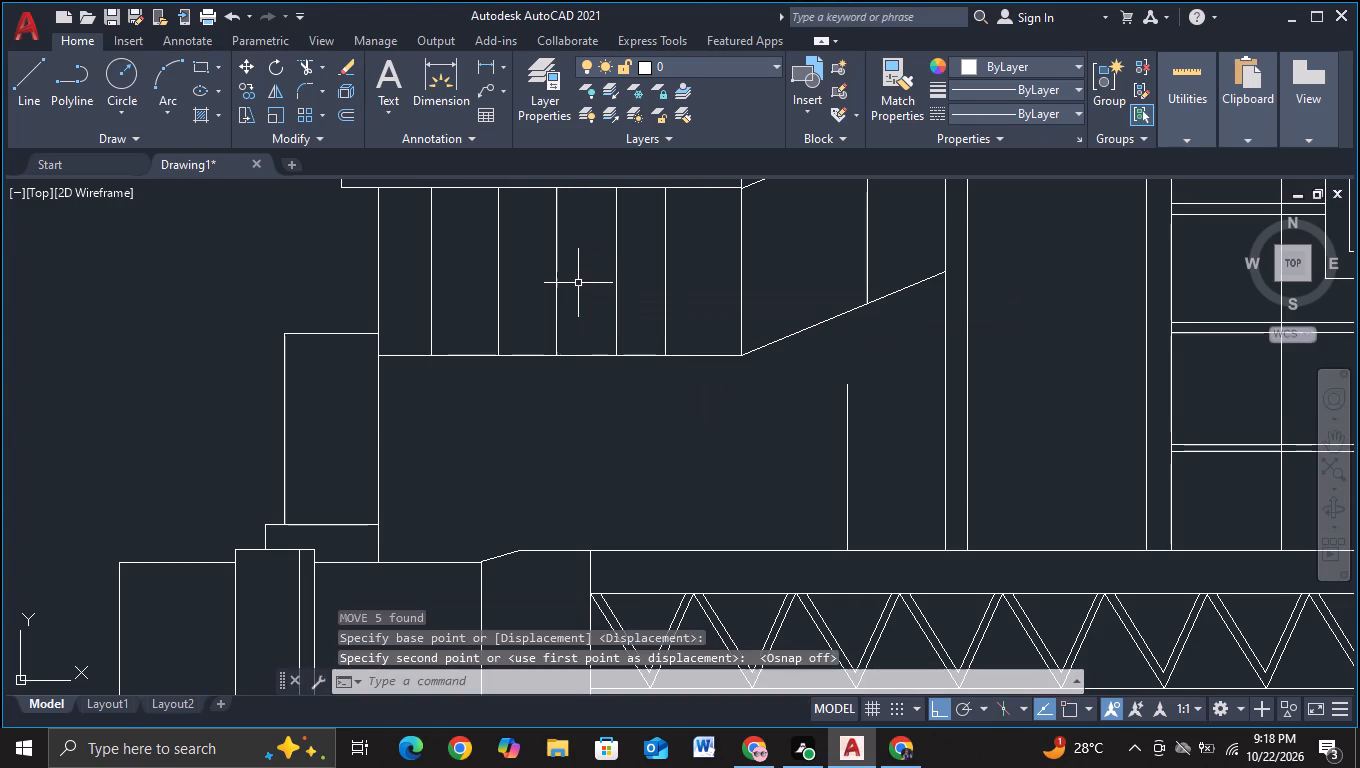
Draw a horizontal line about 28.9 units long across the lower block's front face, extending past both side edges.
{"action": "key", "text": "Escape"}
{"action": "left_click", "coordinate": [28, 85]}
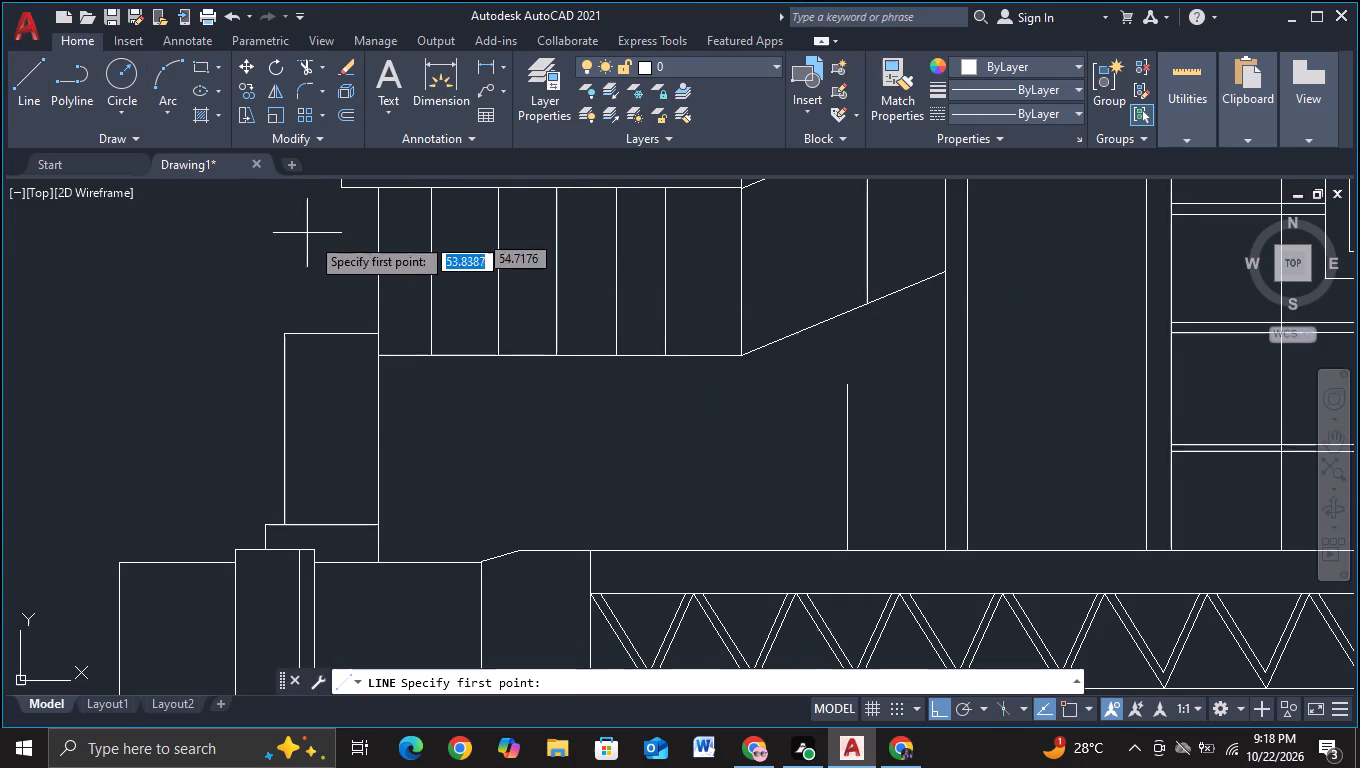
{"action": "left_click", "coordinate": [319, 253]}
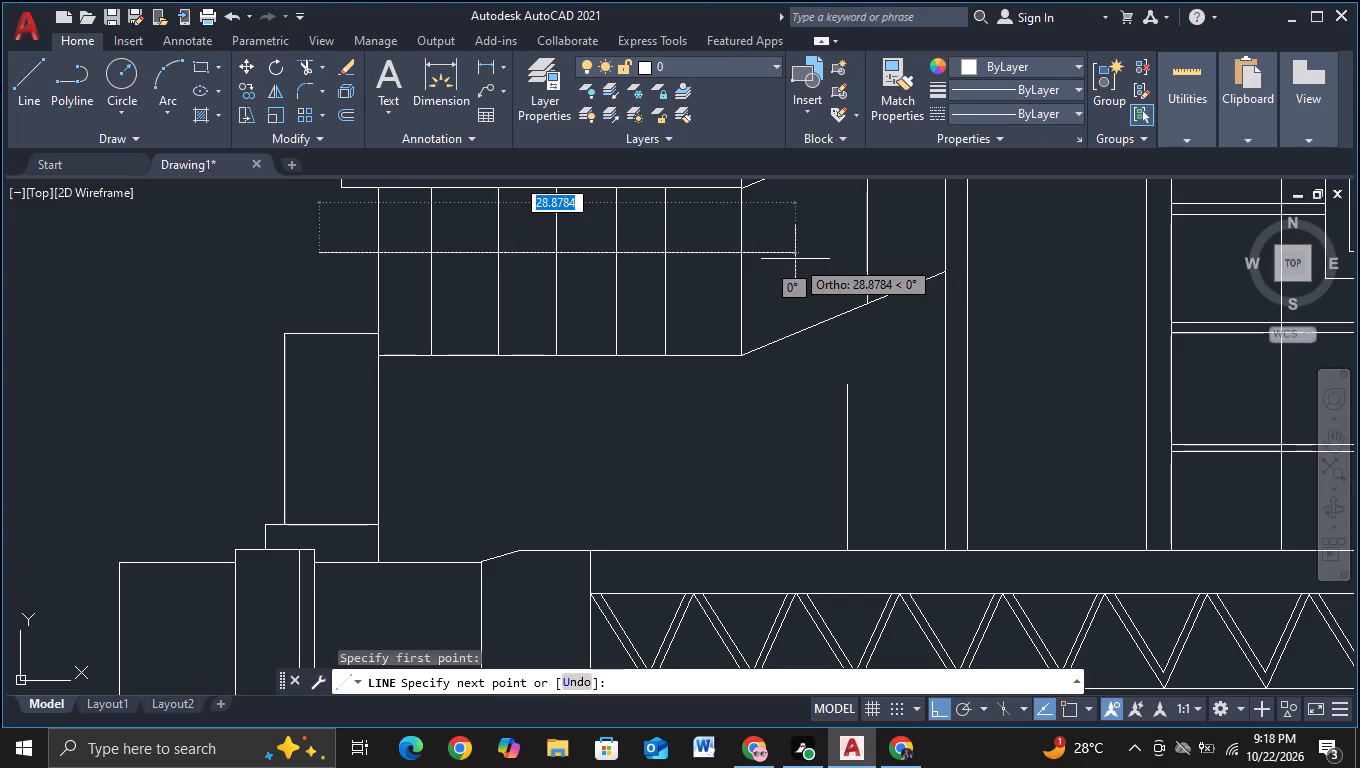
{"action": "left_click", "coordinate": [795, 259]}
{"action": "key", "text": "Escape"}
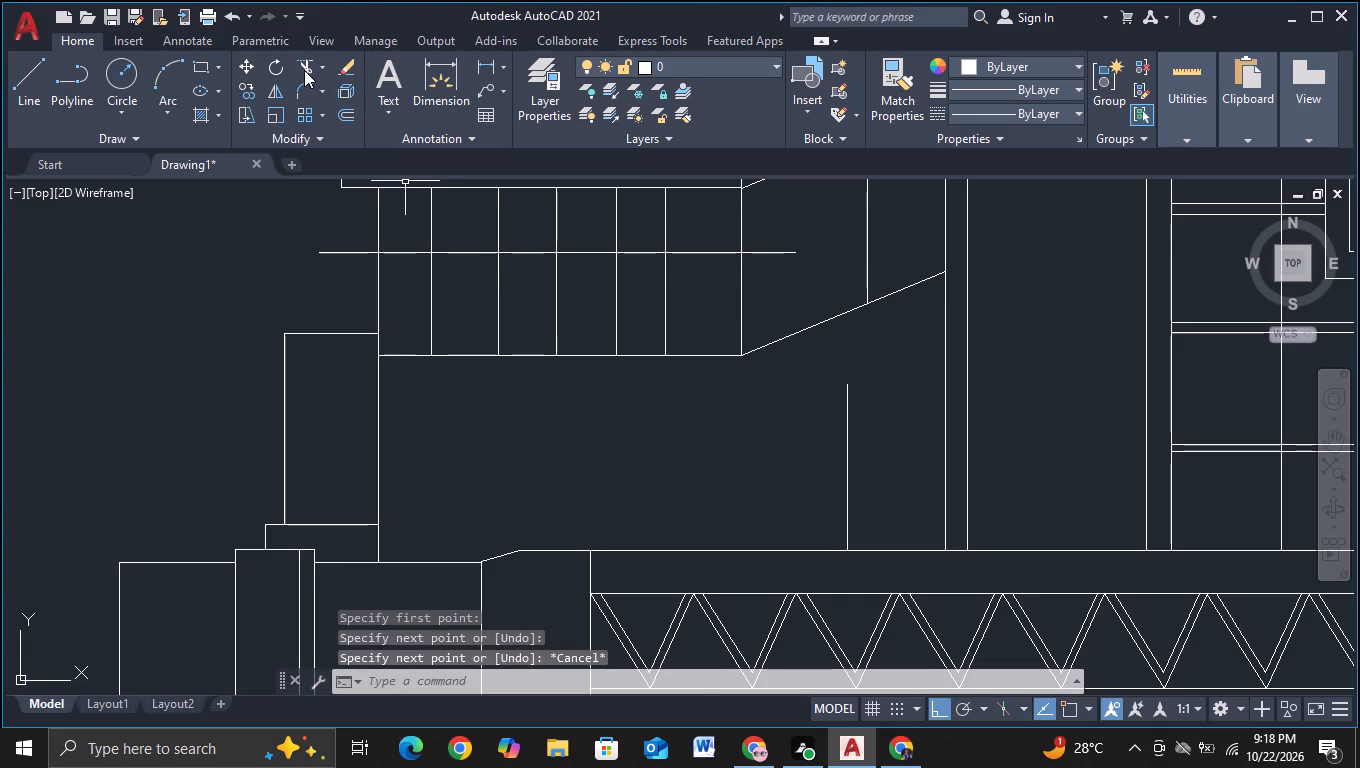
Trim the new horizontal line where it extends beyond the lower block's left and right edges.
{"action": "left_click", "coordinate": [304, 70]}
{"action": "left_click_drag", "start_coordinate": [358, 234], "coordinate": [358, 270]}
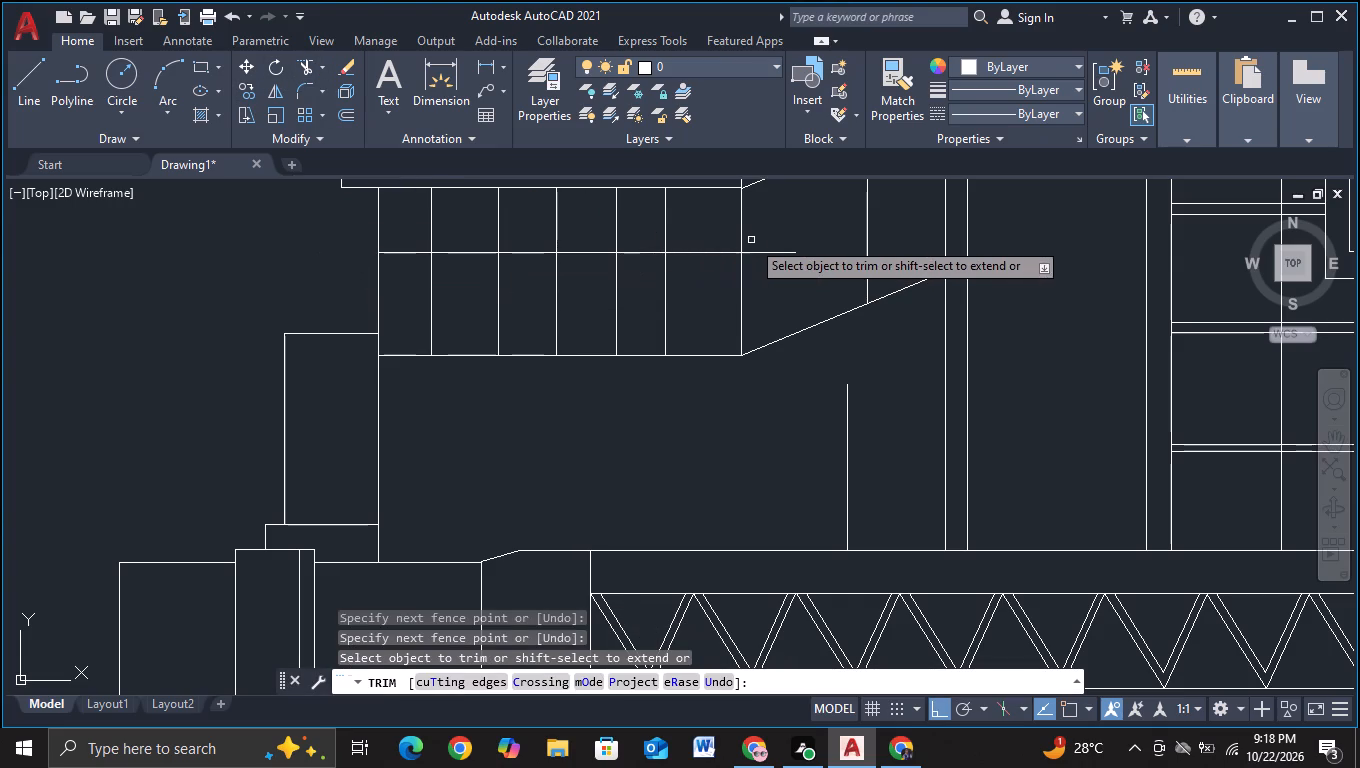
{"action": "left_click_drag", "start_coordinate": [751, 226], "coordinate": [760, 276]}
{"action": "key", "text": "Escape"}
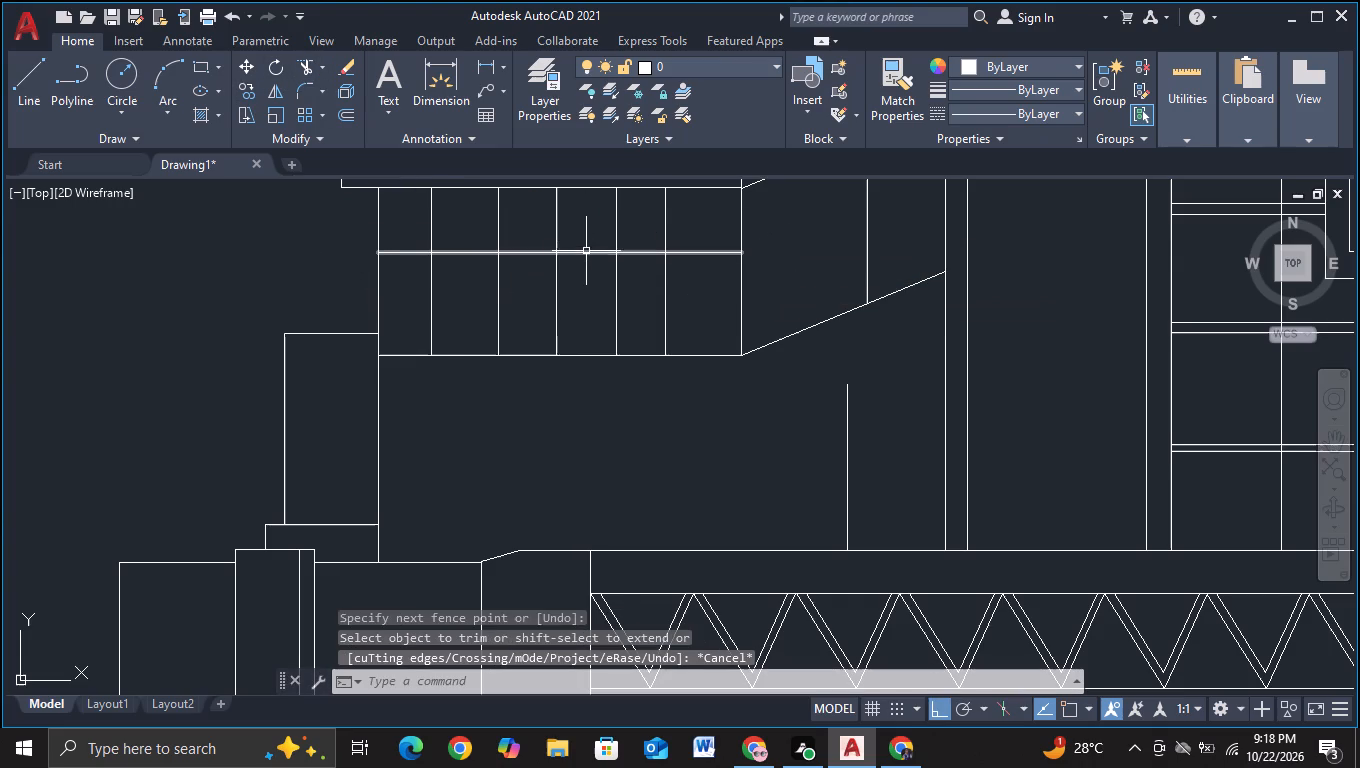
Copy the lower block's horizontal line about 2.9 units straight down on the front face.
{"action": "left_click", "coordinate": [586, 250]}
{"action": "key", "text": "c"}
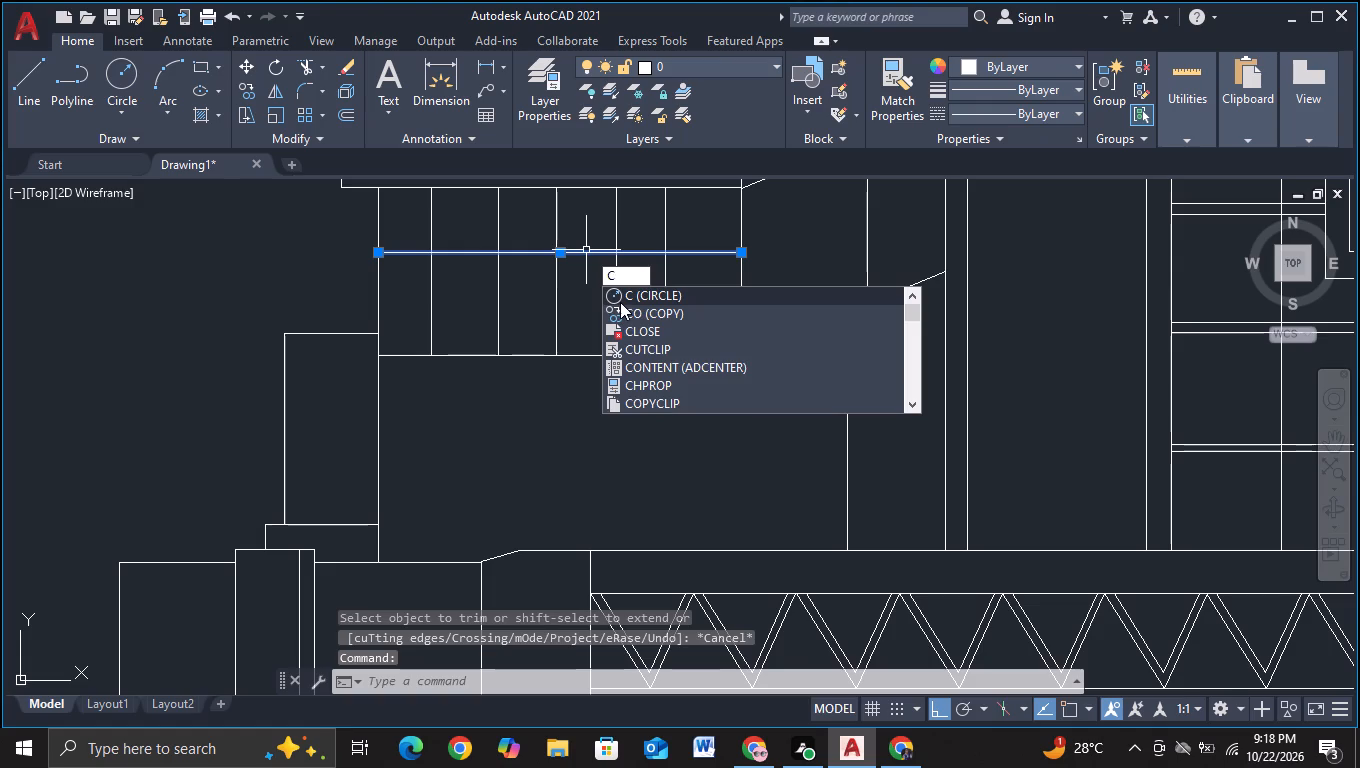
{"action": "left_click", "coordinate": [622, 310]}
{"action": "left_click", "coordinate": [593, 263]}
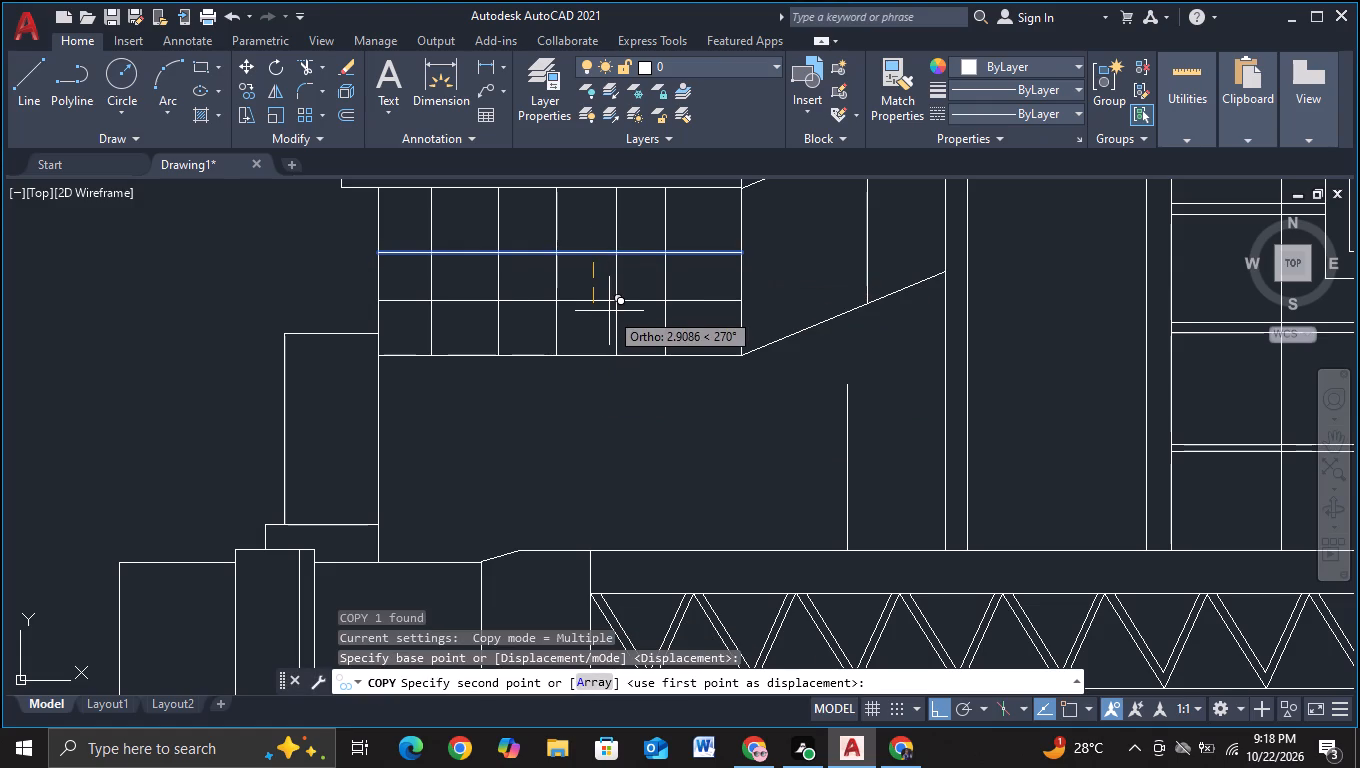
{"action": "left_click", "coordinate": [609, 311]}
{"action": "key", "text": "Escape"}
Move the lower block's two horizontal lines together slightly upward.
{"action": "left_click_drag", "start_coordinate": [598, 234], "coordinate": [585, 327]}
{"action": "key", "text": "m"}
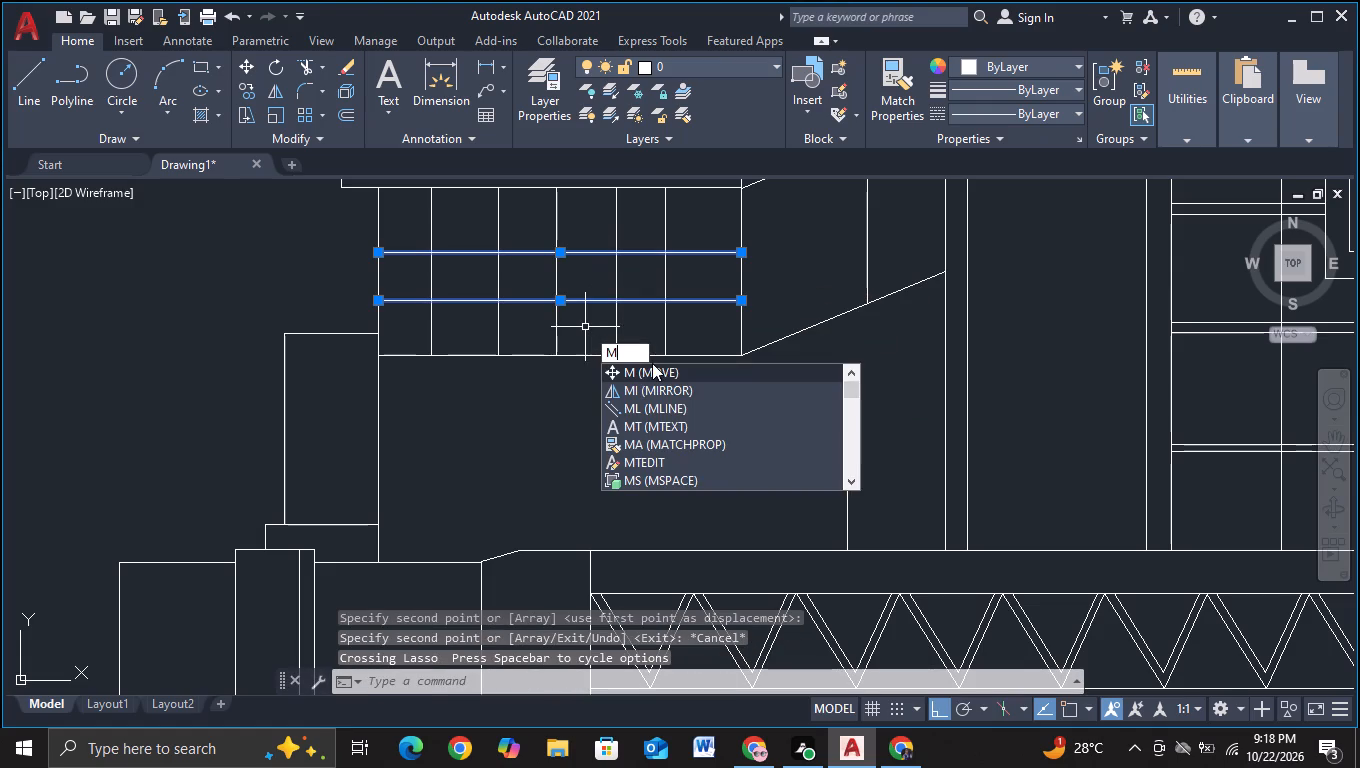
{"action": "left_click", "coordinate": [658, 371]}
{"action": "left_click", "coordinate": [596, 293]}
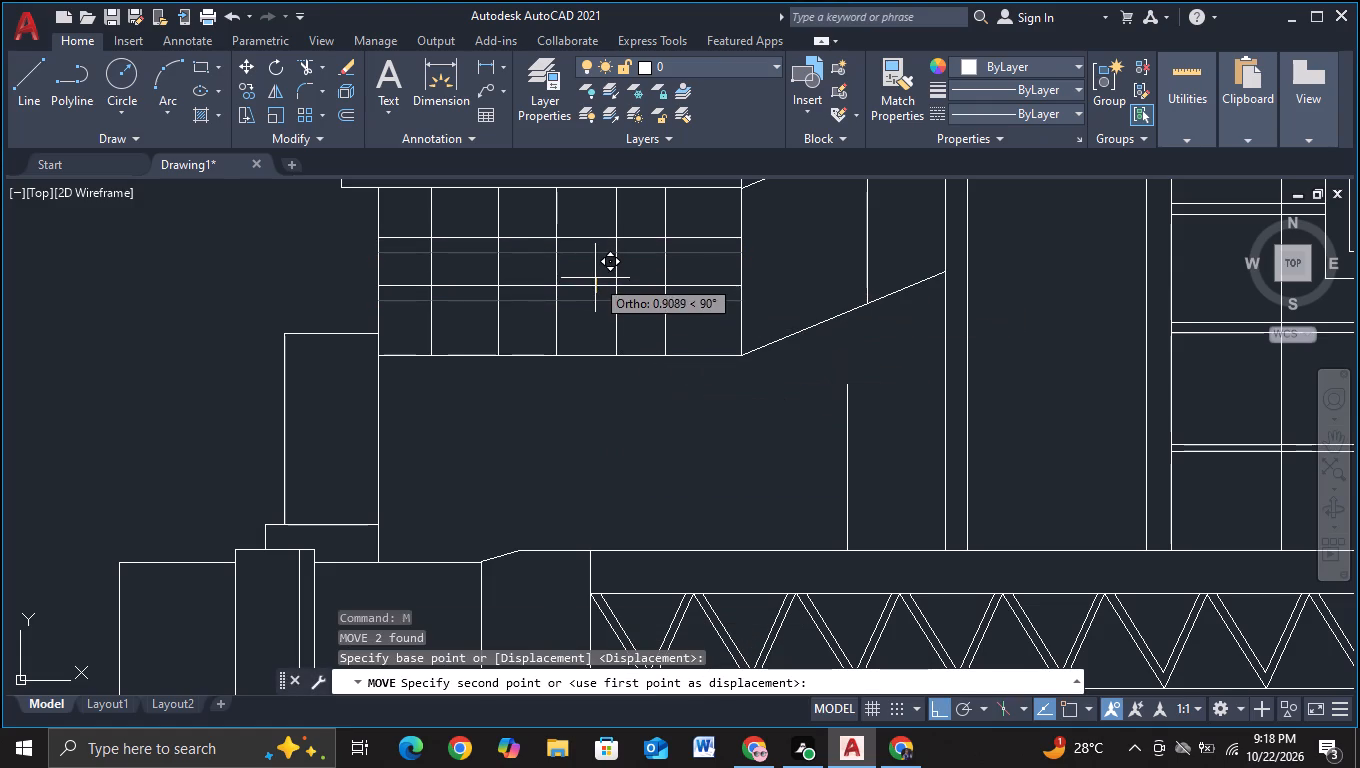
{"action": "left_click", "coordinate": [599, 286]}
{"action": "key", "text": "Escape"}
Draw a horizontal line just below the top of the narrow block left of the lower block, extending past both its sides.
{"action": "scroll", "coordinate": [708, 284], "scroll_direction": "down", "scroll_amount": 2}
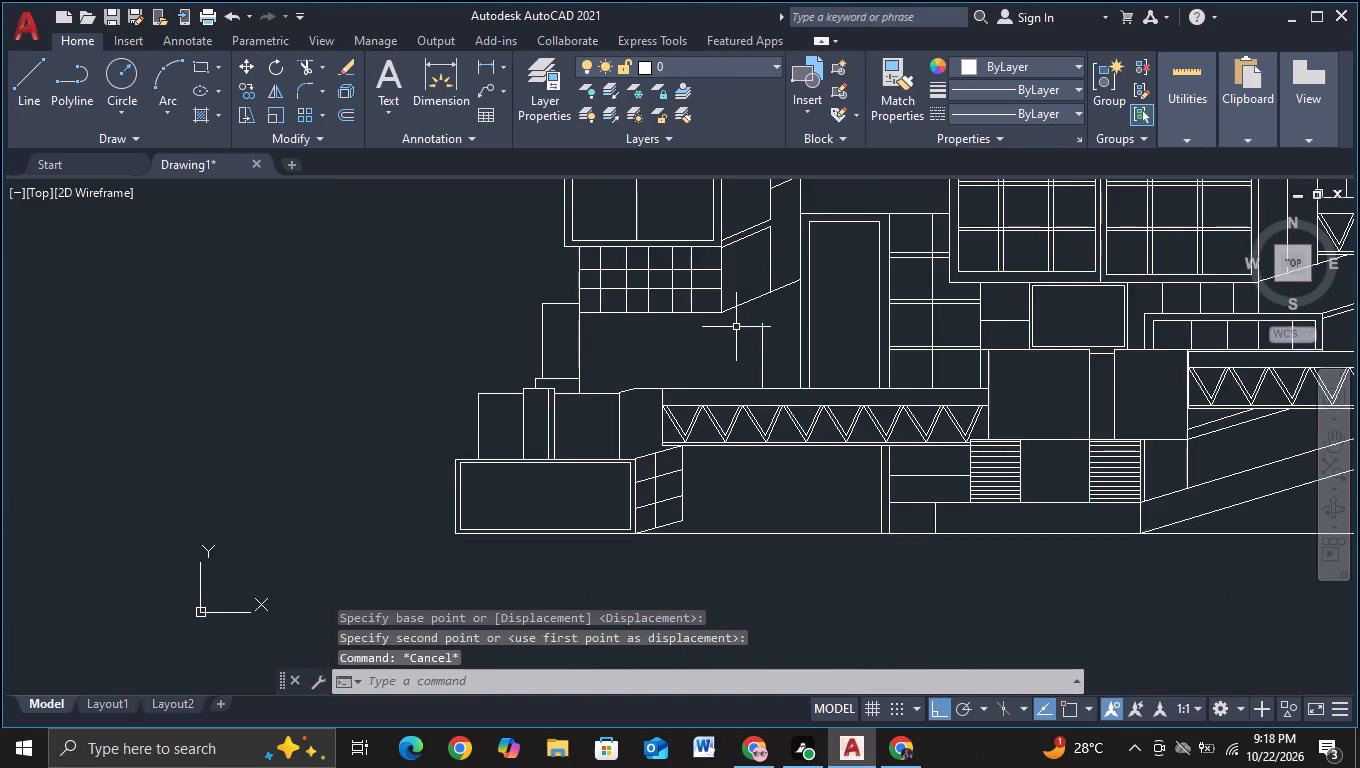
{"action": "scroll", "coordinate": [735, 327], "scroll_direction": "down", "scroll_amount": 1}
{"action": "middle_click_drag", "start_coordinate": [733, 328], "coordinate": [388, 310]}
{"action": "middle_click_drag", "start_coordinate": [997, 379], "coordinate": [993, 373]}
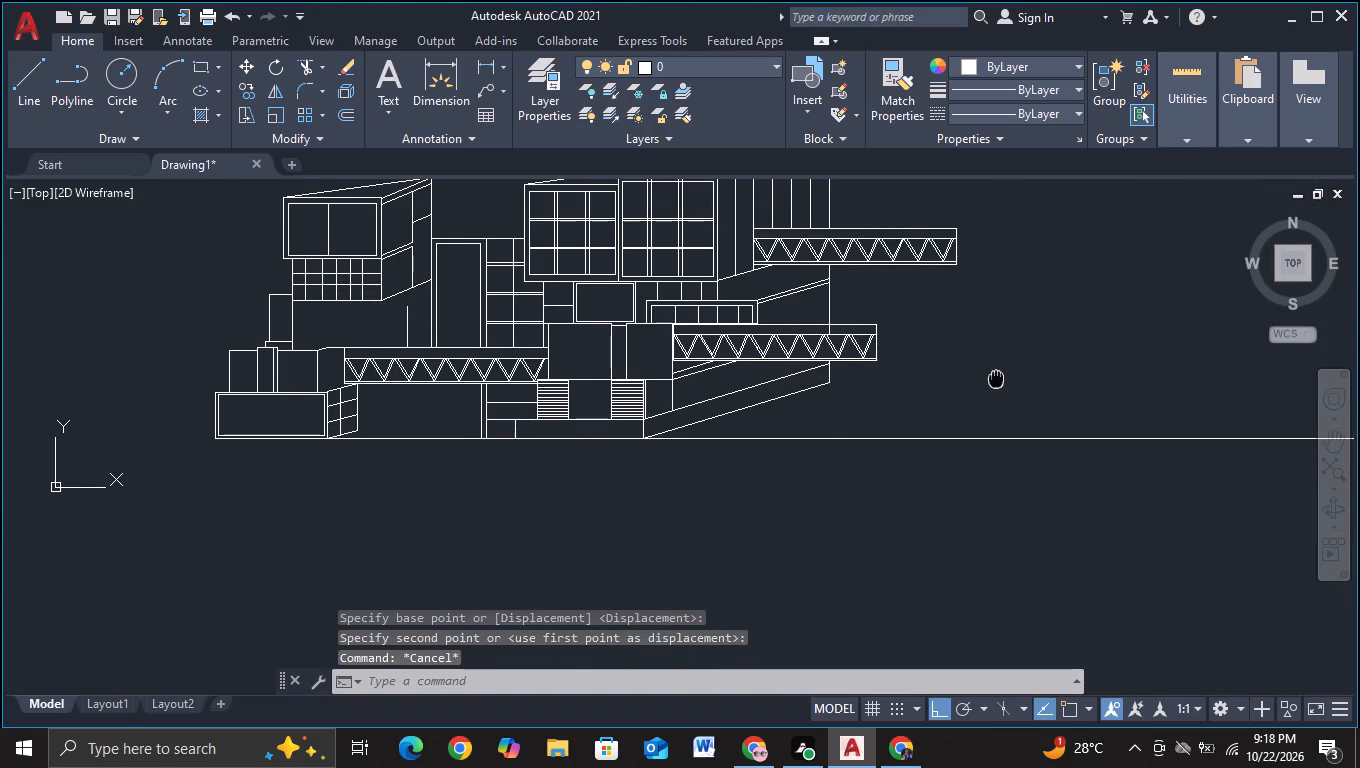
{"action": "middle_click_drag", "start_coordinate": [993, 373], "coordinate": [990, 339]}
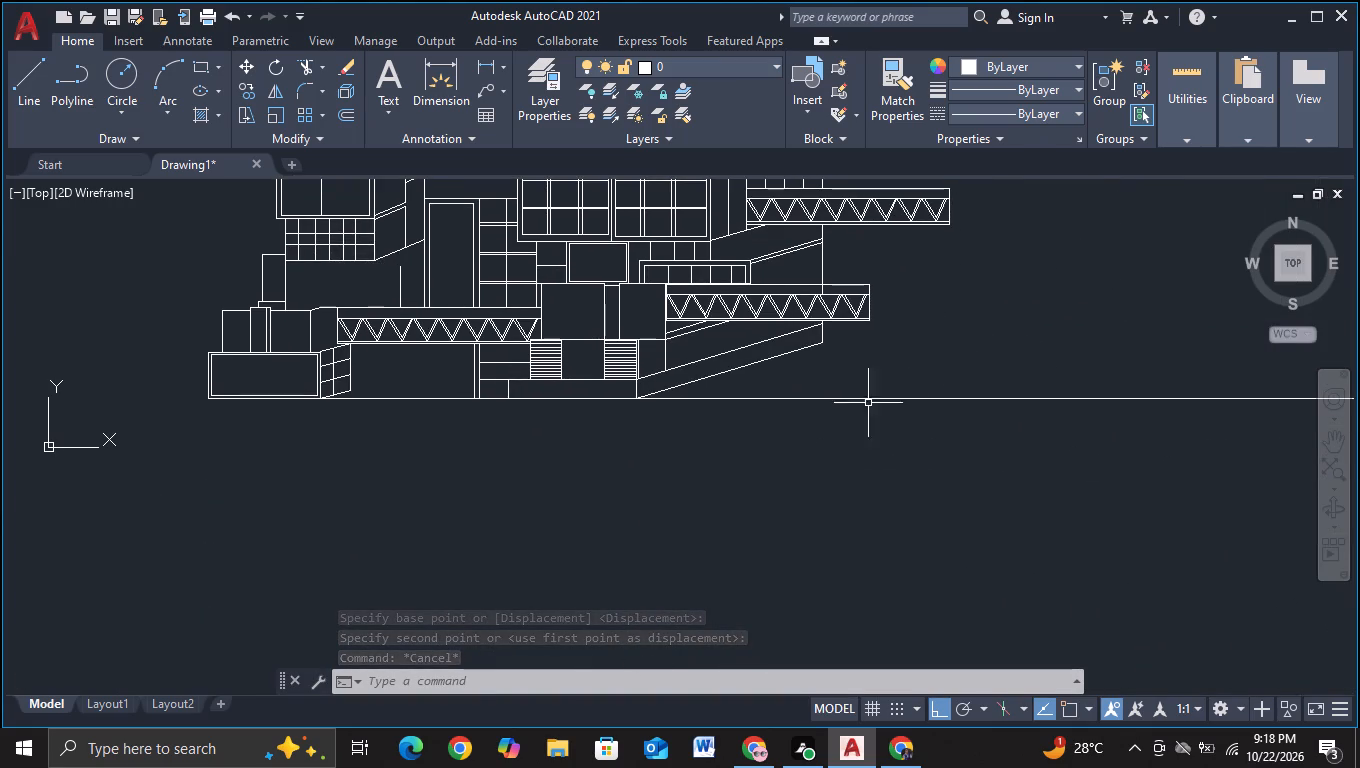
{"action": "middle_click_drag", "start_coordinate": [561, 458], "coordinate": [954, 451]}
{"action": "left_click", "coordinate": [24, 85]}
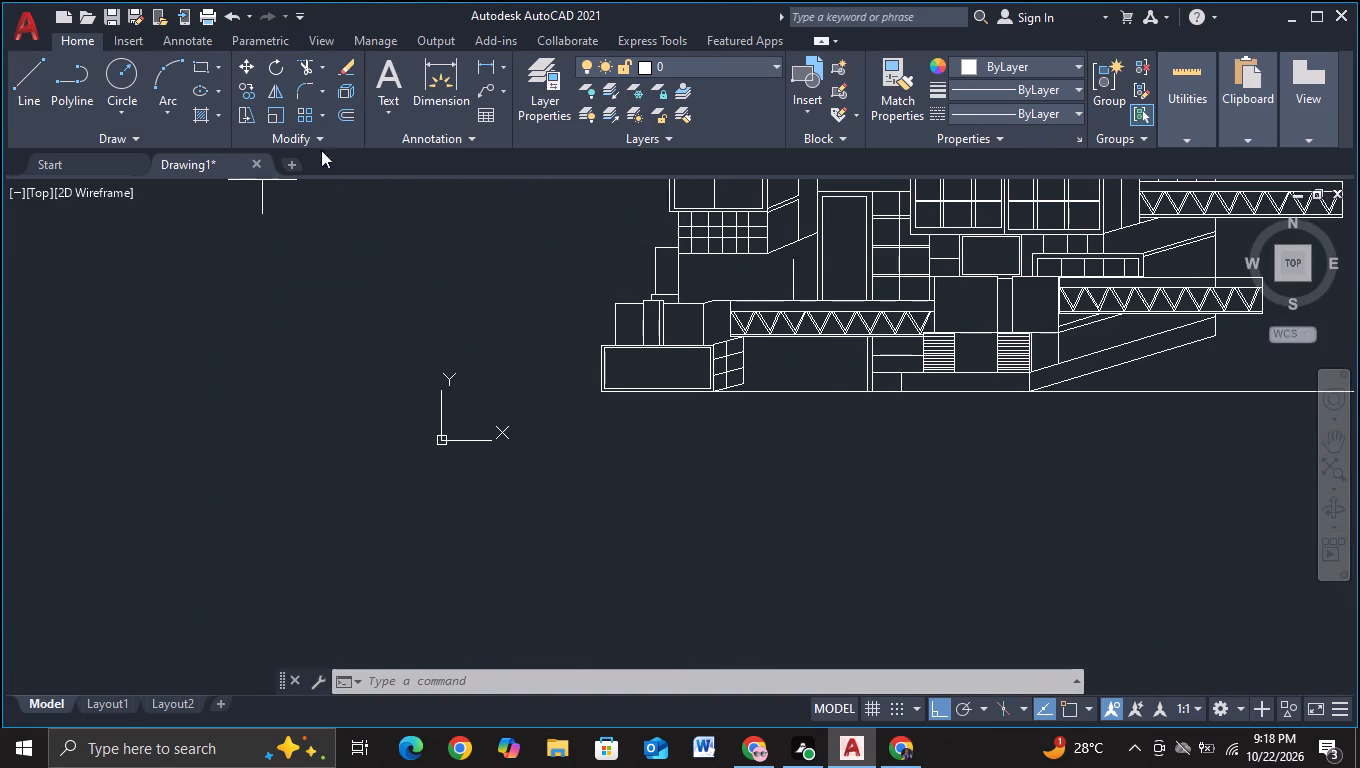
{"action": "scroll", "coordinate": [559, 198], "scroll_direction": "up", "scroll_amount": 2}
{"action": "middle_click_drag", "start_coordinate": [630, 262], "coordinate": [255, 255]}
{"action": "scroll", "coordinate": [360, 229], "scroll_direction": "up", "scroll_amount": 2}
{"action": "middle_click_drag", "start_coordinate": [441, 377], "coordinate": [323, 240]}
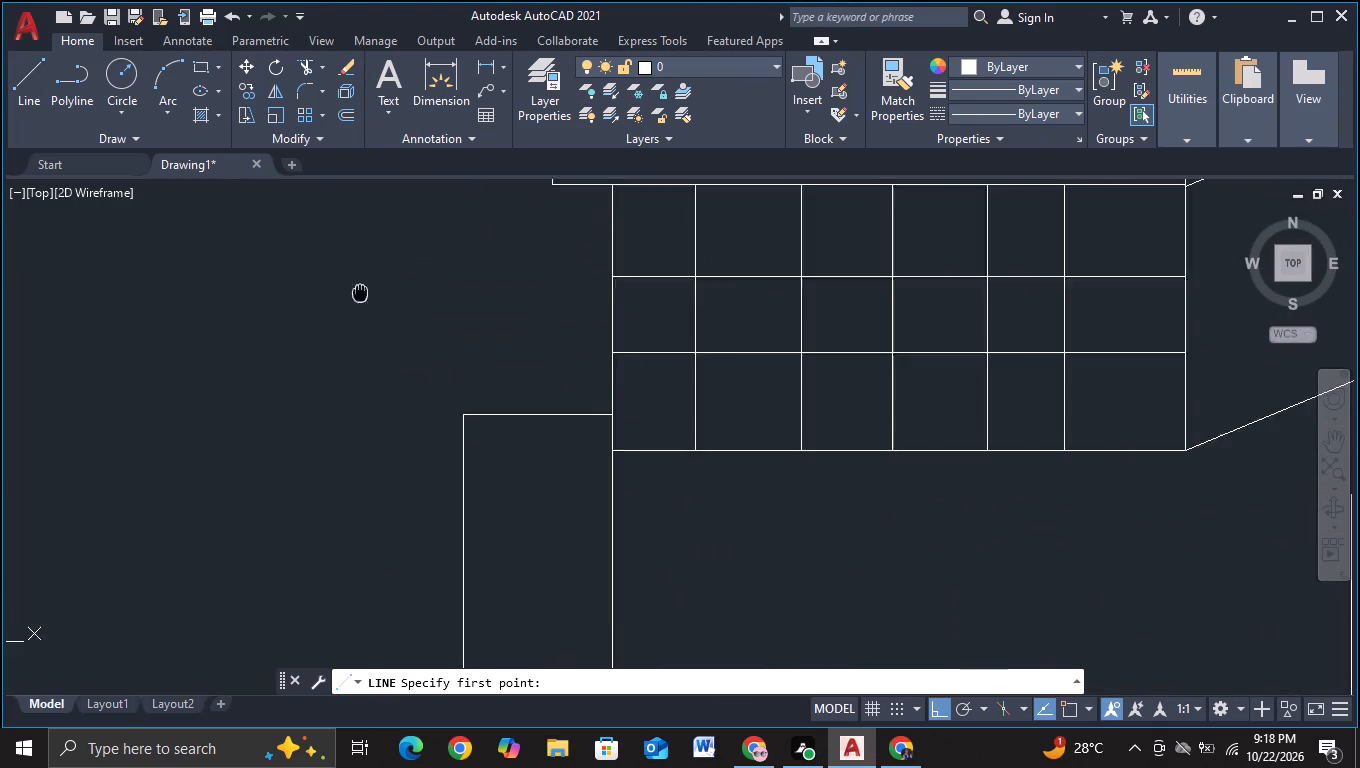
{"action": "scroll", "coordinate": [342, 286], "scroll_direction": "up", "scroll_amount": 1}
{"action": "middle_click_drag", "start_coordinate": [346, 322], "coordinate": [318, 239]}
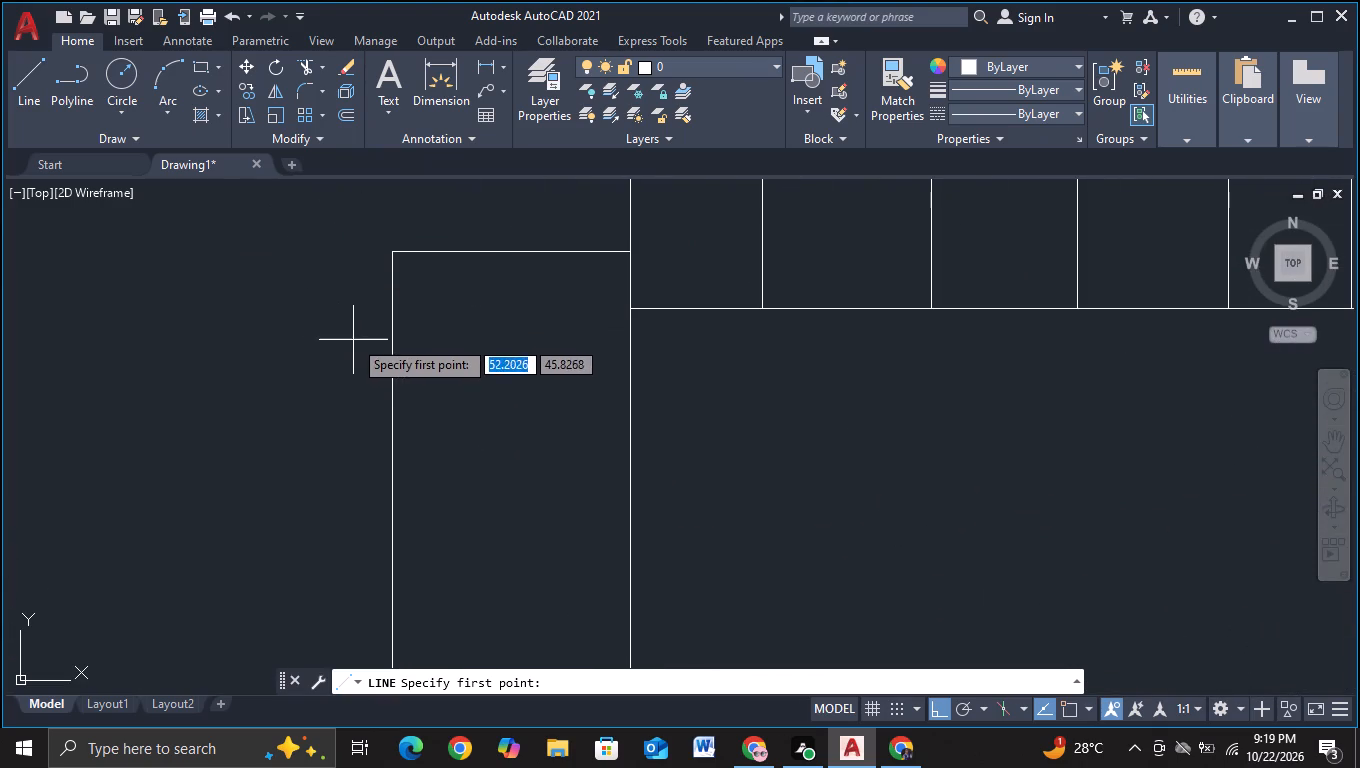
{"action": "left_click", "coordinate": [358, 285]}
{"action": "left_click", "coordinate": [709, 289]}
{"action": "key", "text": "Escape"}
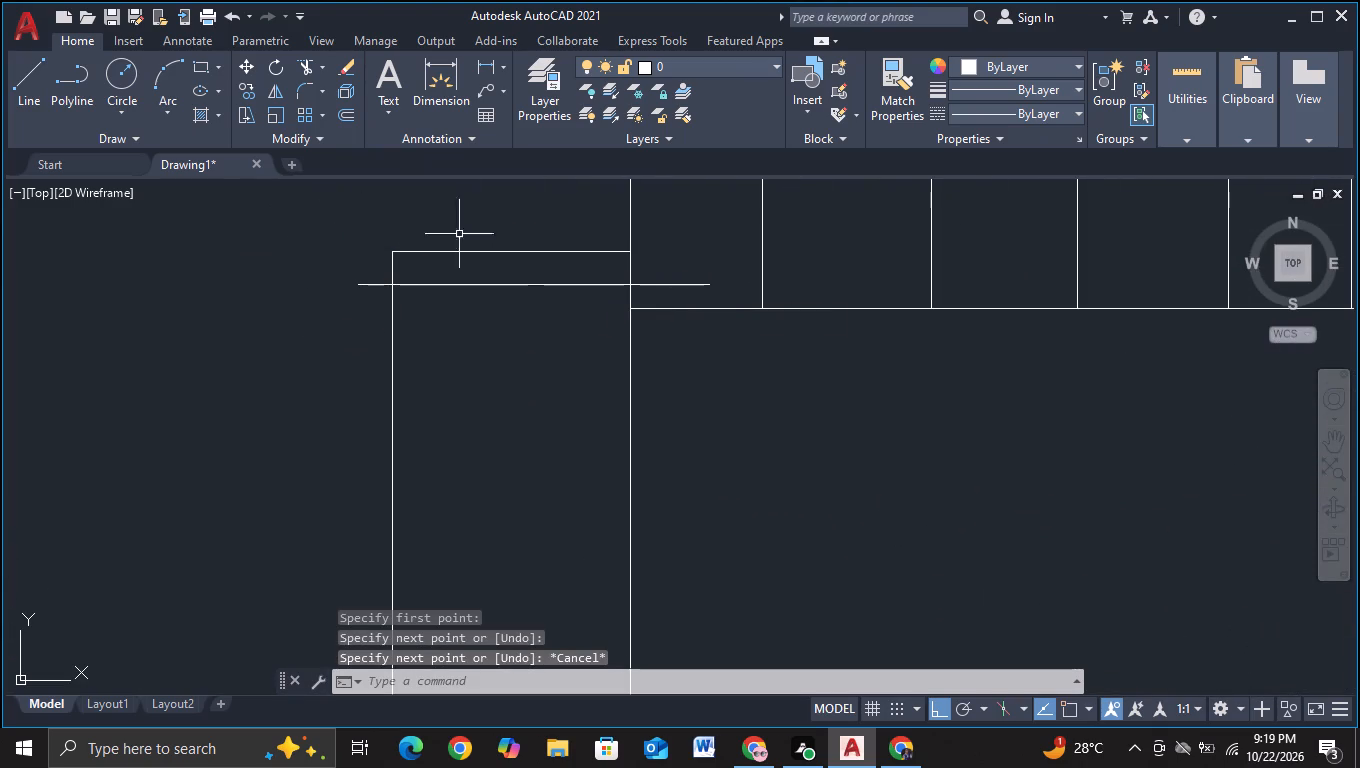
Trim the new horizontal line where it extends beyond both side edges of the narrow block.
{"action": "left_click", "coordinate": [303, 64]}
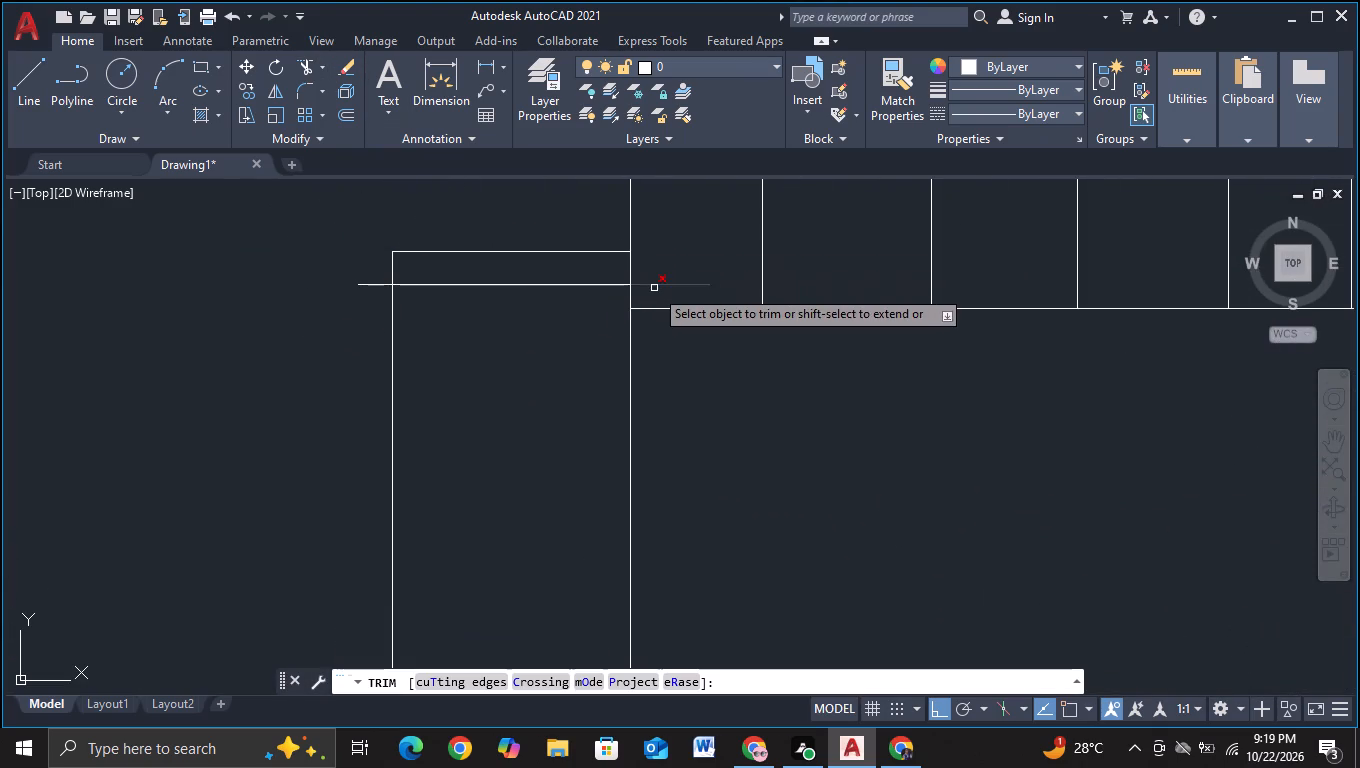
{"action": "left_click", "coordinate": [654, 288]}
{"action": "left_click", "coordinate": [368, 254]}
{"action": "left_click", "coordinate": [364, 312]}
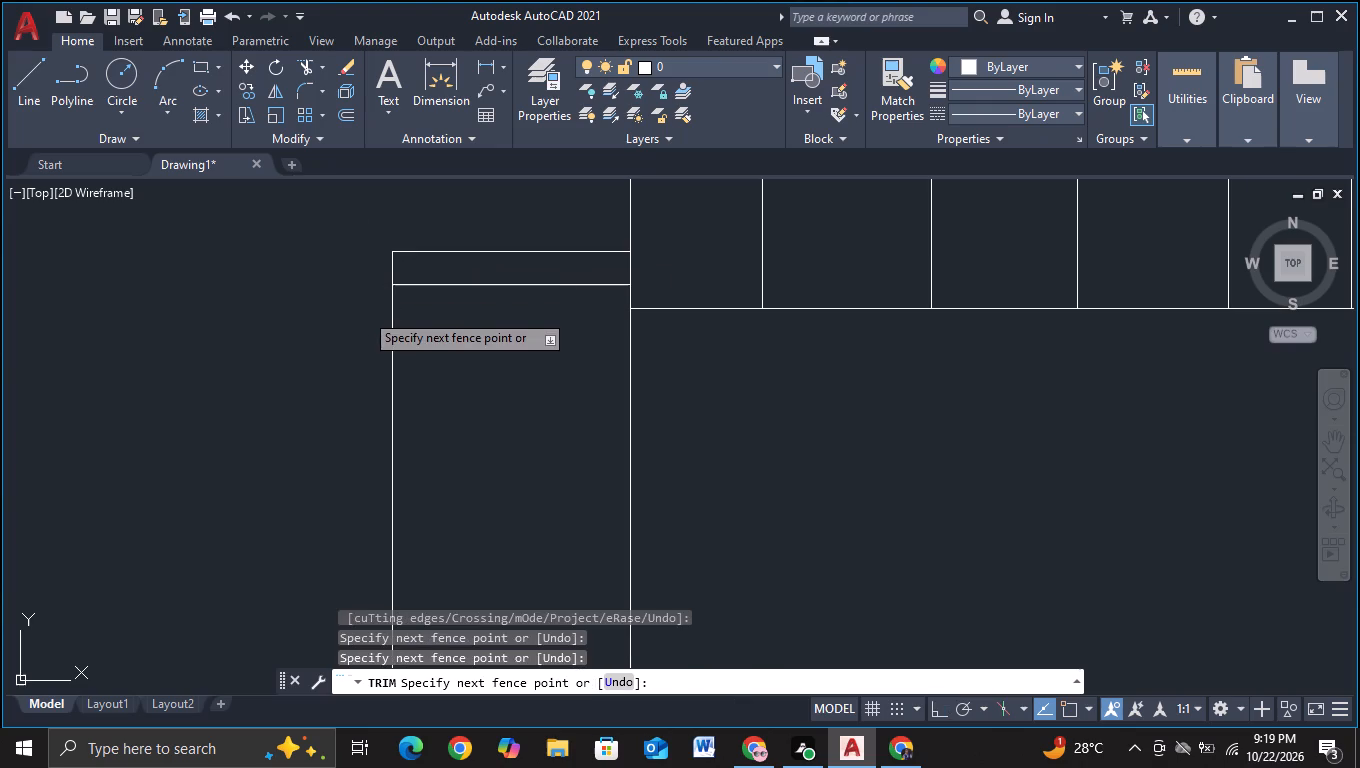
{"action": "key", "text": "Escape"}
Copy the narrow block's horizontal line straight down fourteen times, about 0.7 units apart, to fill its height with louvre lines.
{"action": "left_click", "coordinate": [412, 285]}
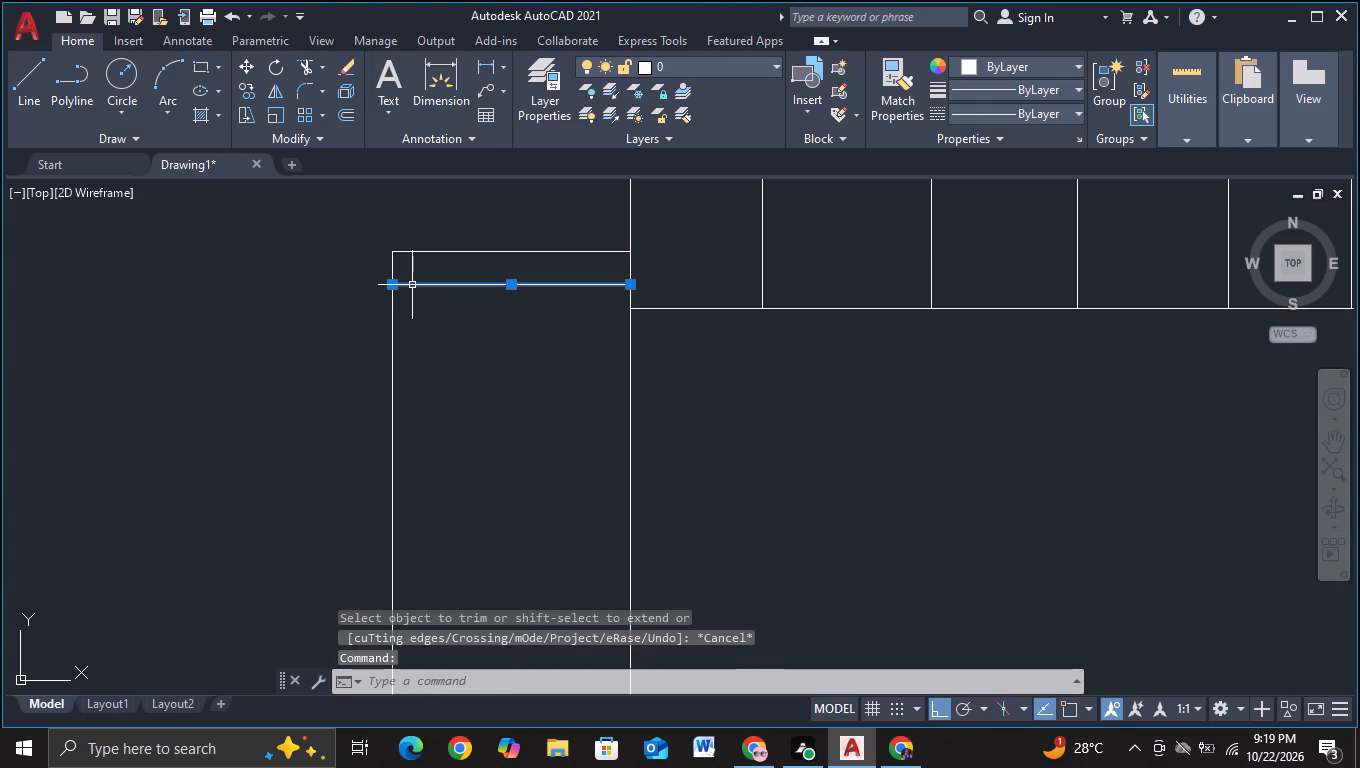
{"action": "key", "text": "c"}
{"action": "left_click", "coordinate": [498, 351]}
{"action": "left_click", "coordinate": [470, 294]}
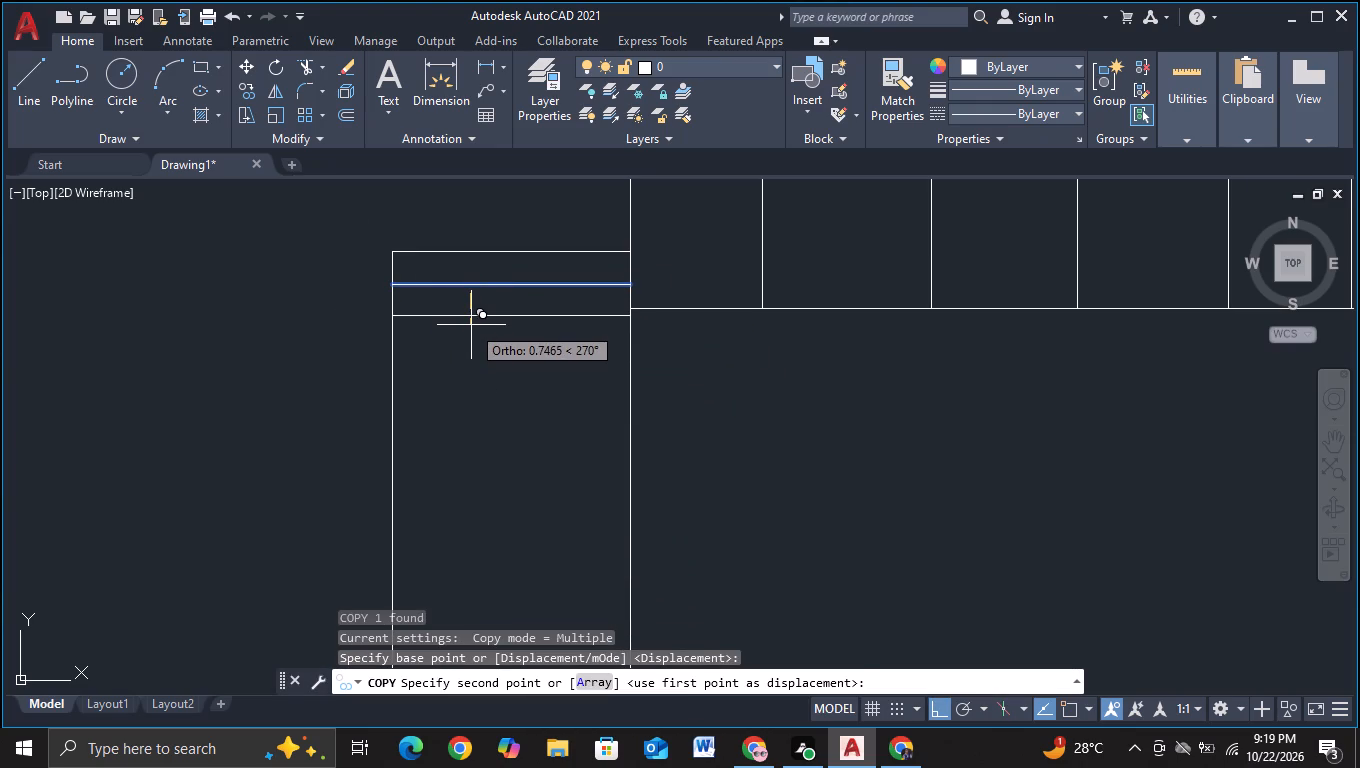
{"action": "left_click", "coordinate": [471, 325]}
{"action": "left_click", "coordinate": [474, 355]}
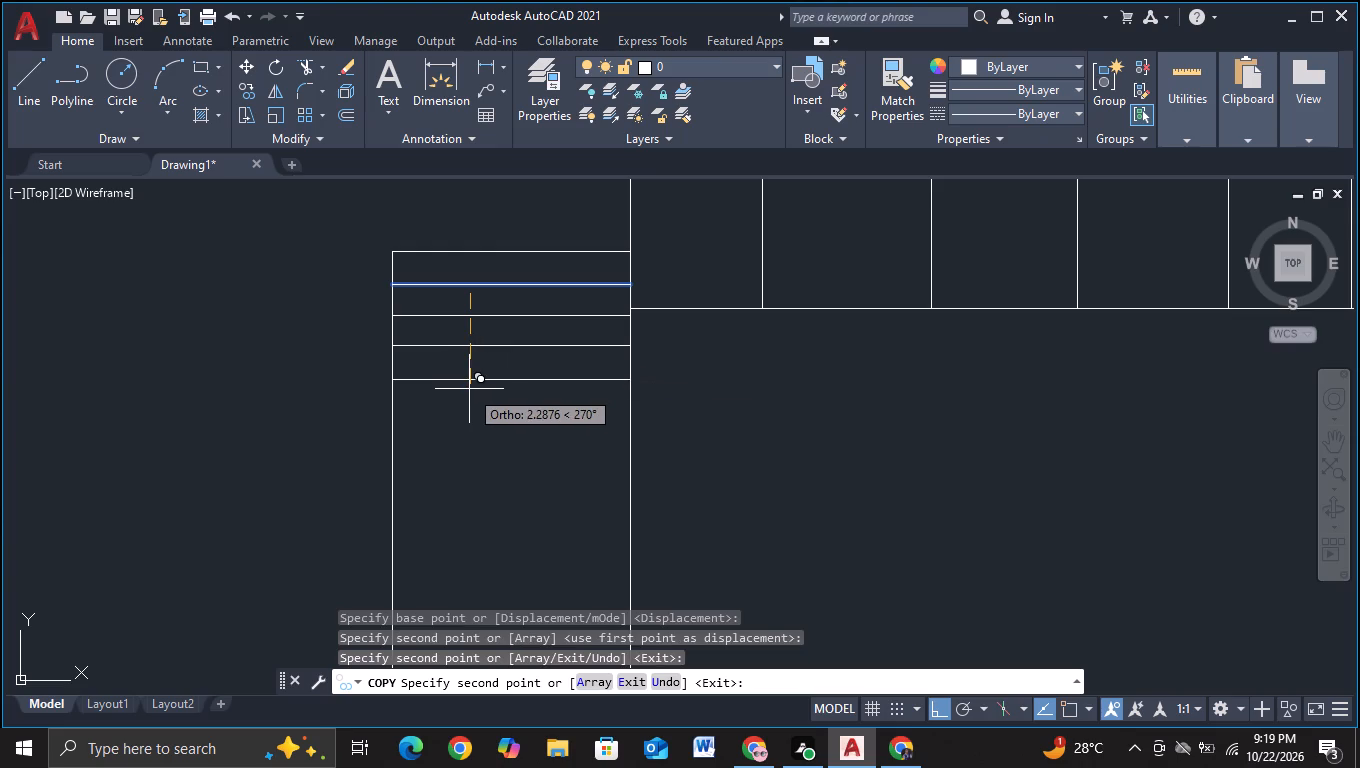
{"action": "left_click", "coordinate": [470, 387]}
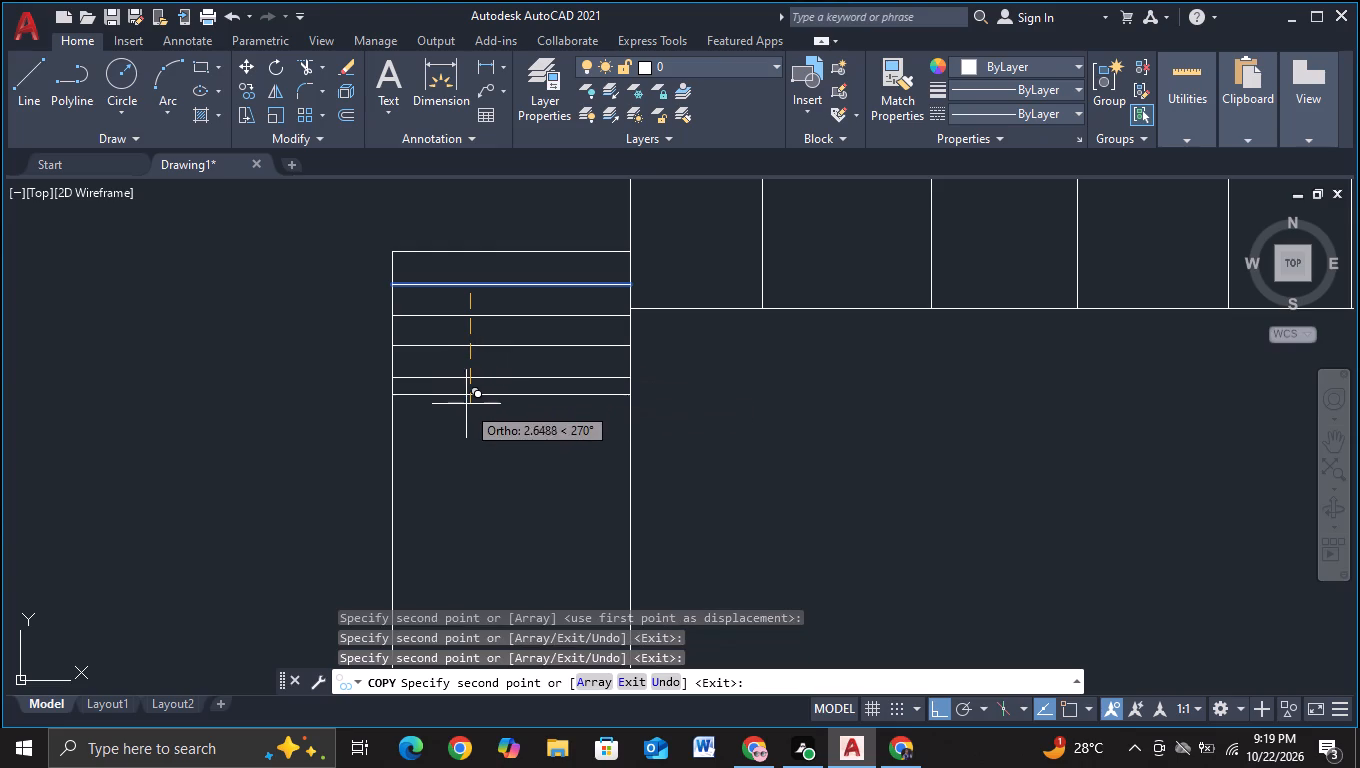
{"action": "left_click", "coordinate": [466, 417]}
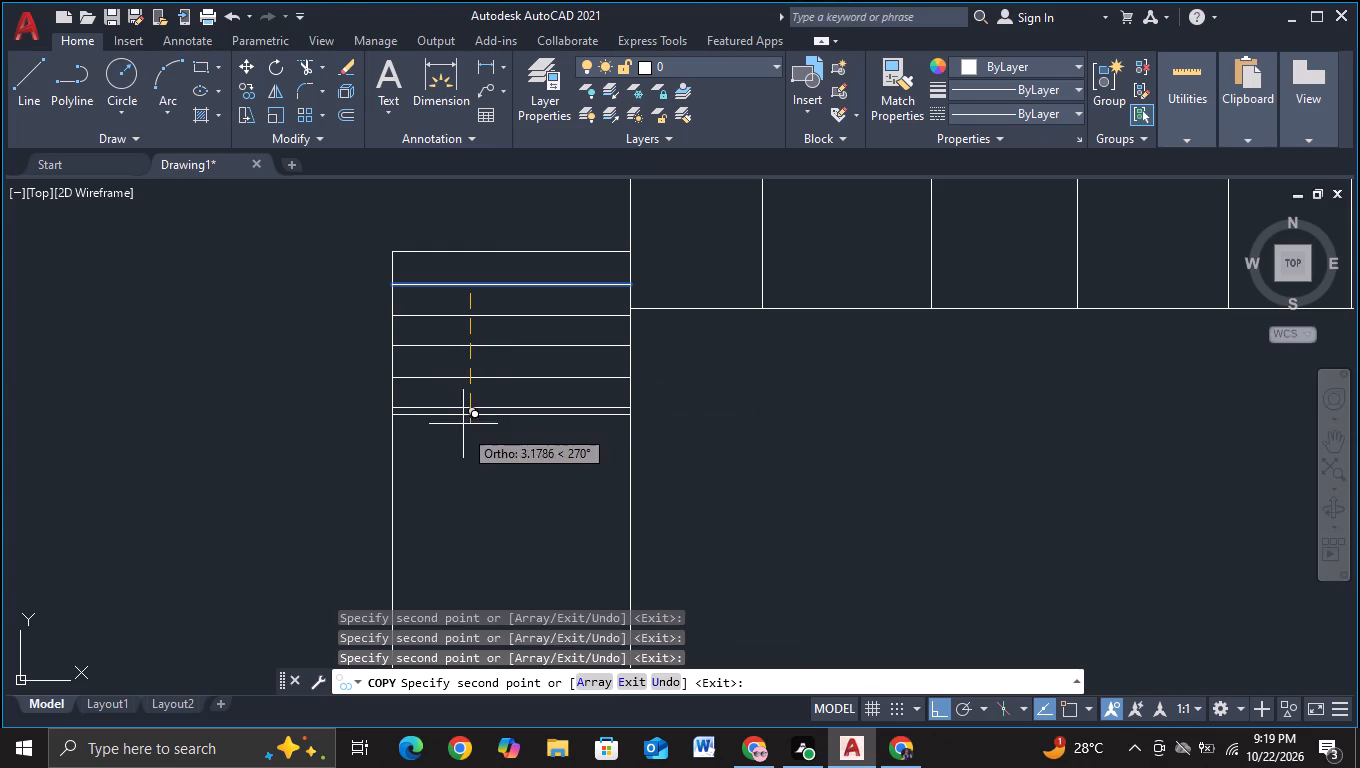
{"action": "left_click", "coordinate": [460, 449]}
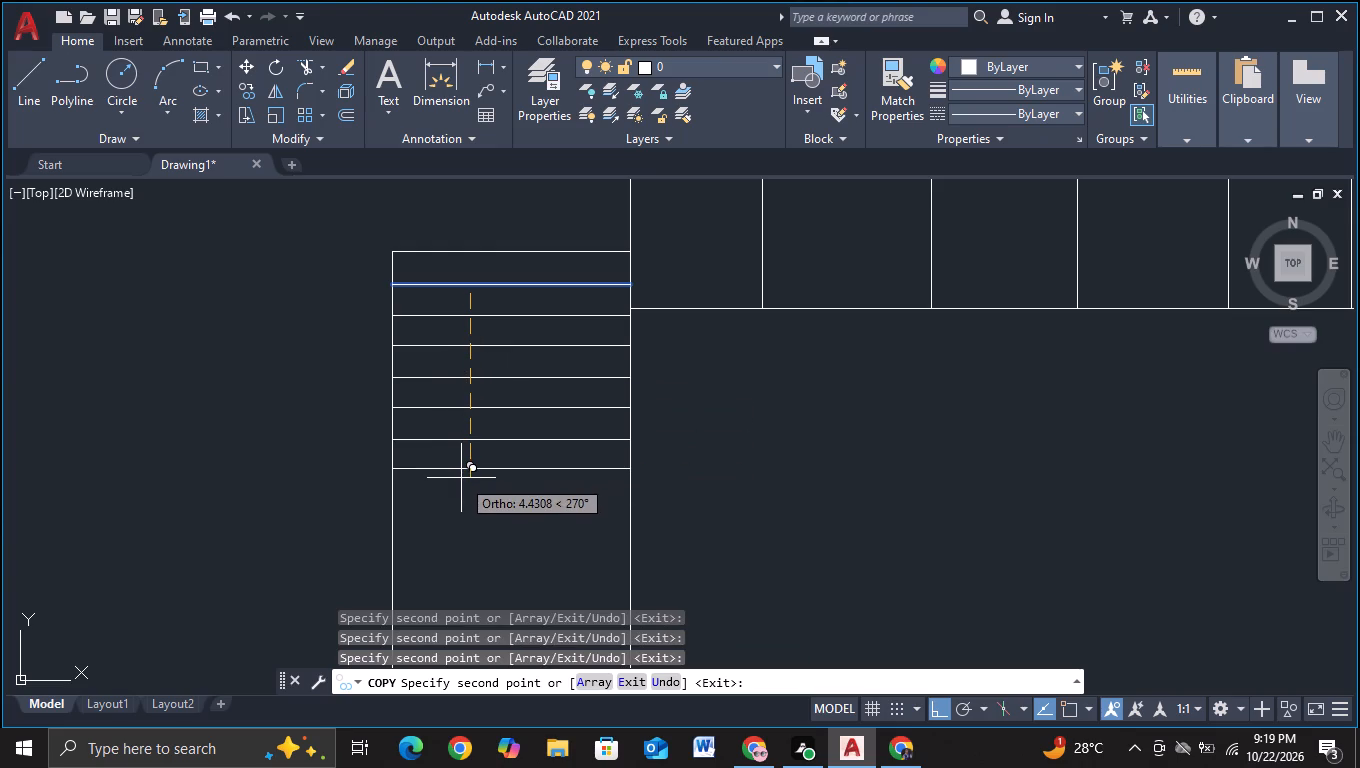
{"action": "left_click", "coordinate": [461, 478]}
{"action": "left_click", "coordinate": [461, 508]}
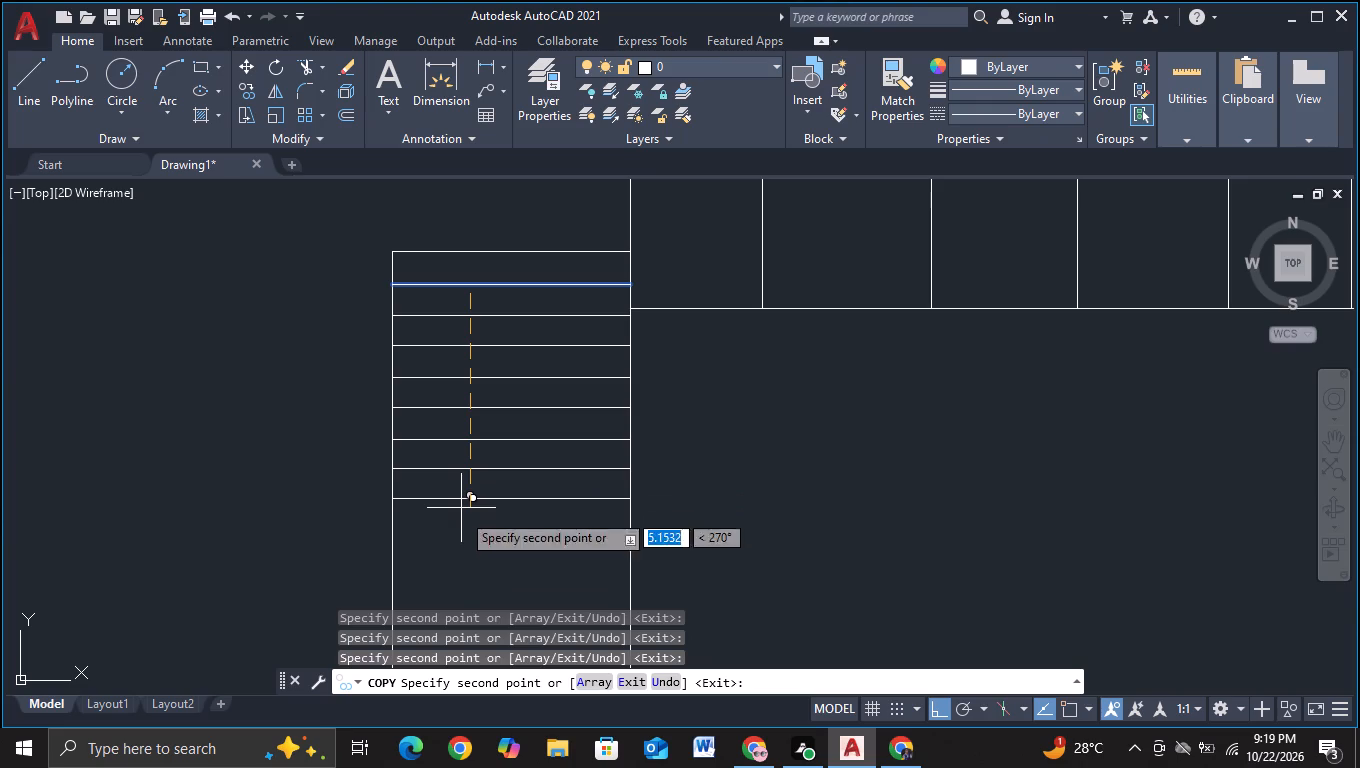
{"action": "left_click", "coordinate": [461, 538]}
{"action": "middle_click_drag", "start_coordinate": [461, 538], "coordinate": [462, 366]}
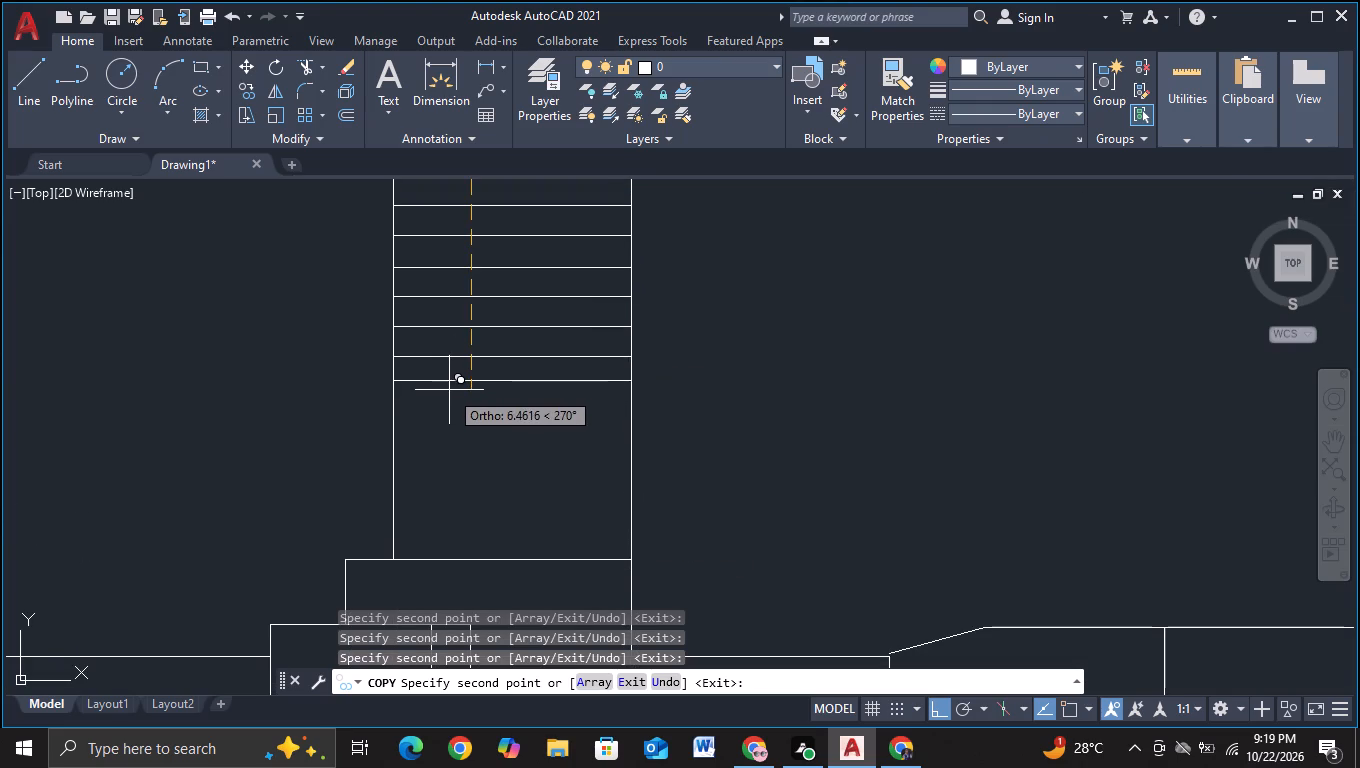
{"action": "left_click", "coordinate": [450, 394]}
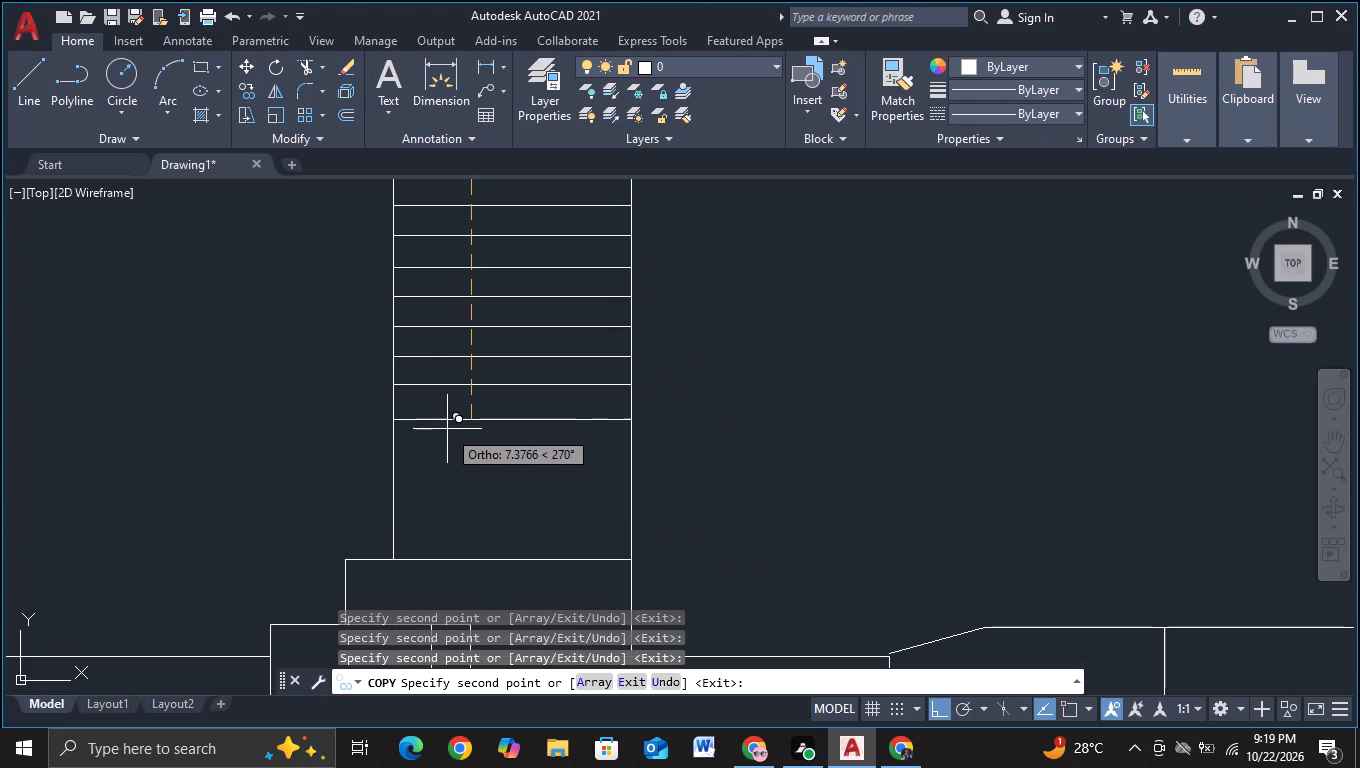
{"action": "left_click", "coordinate": [448, 423]}
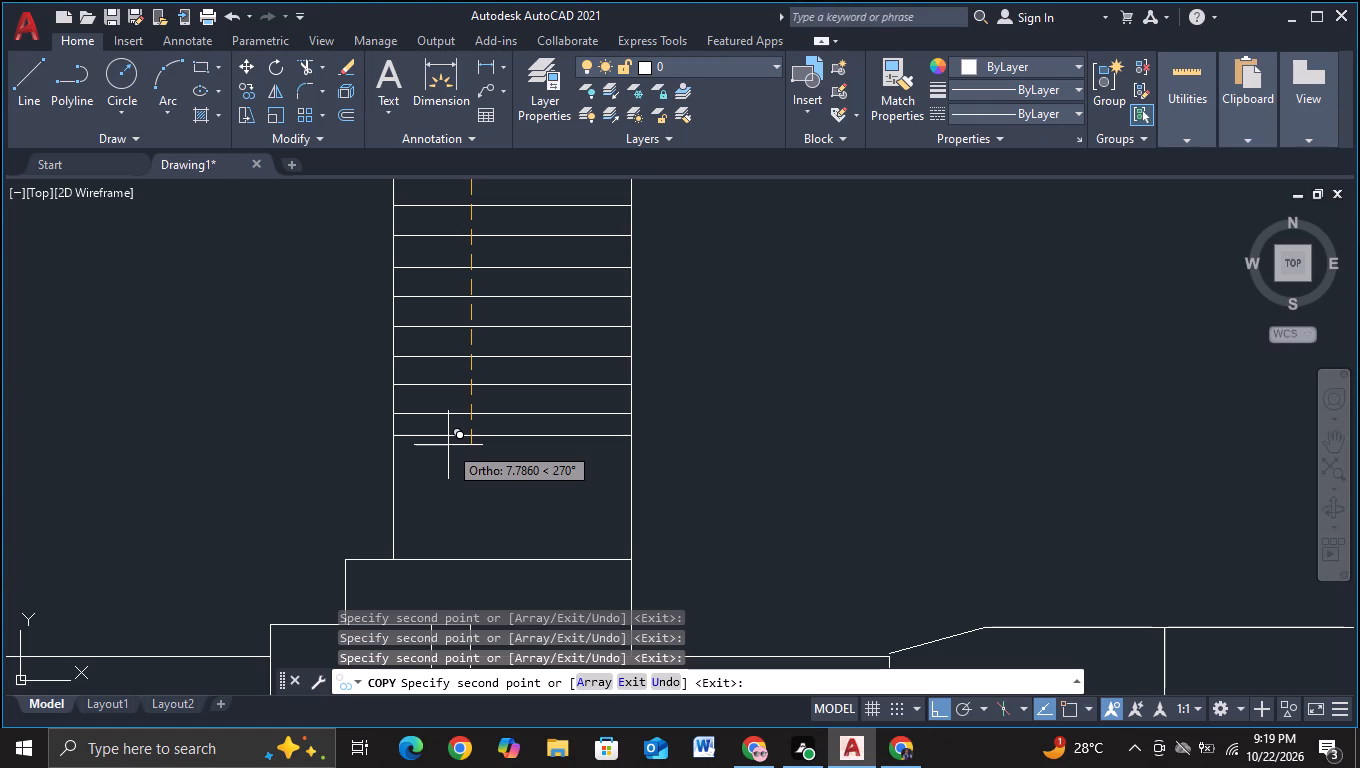
{"action": "left_click", "coordinate": [448, 448]}
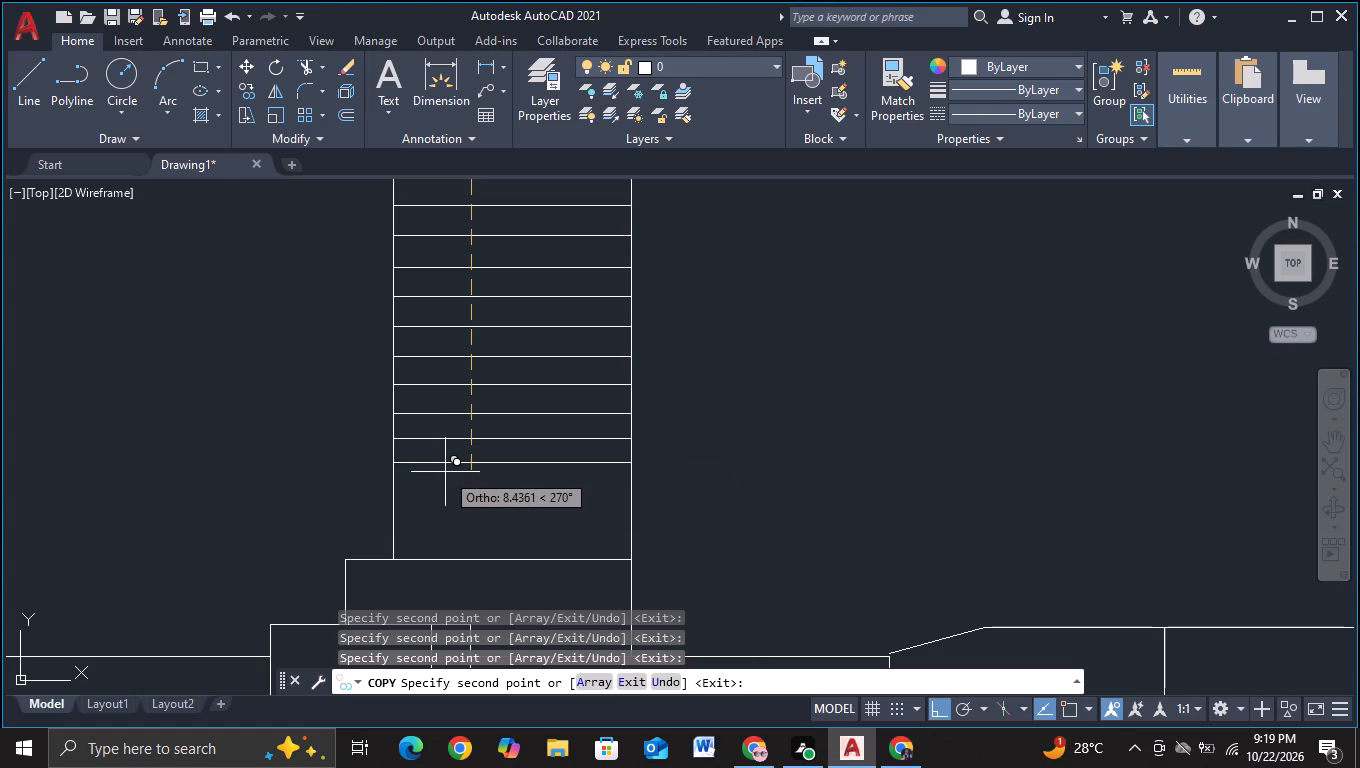
{"action": "left_click", "coordinate": [445, 479]}
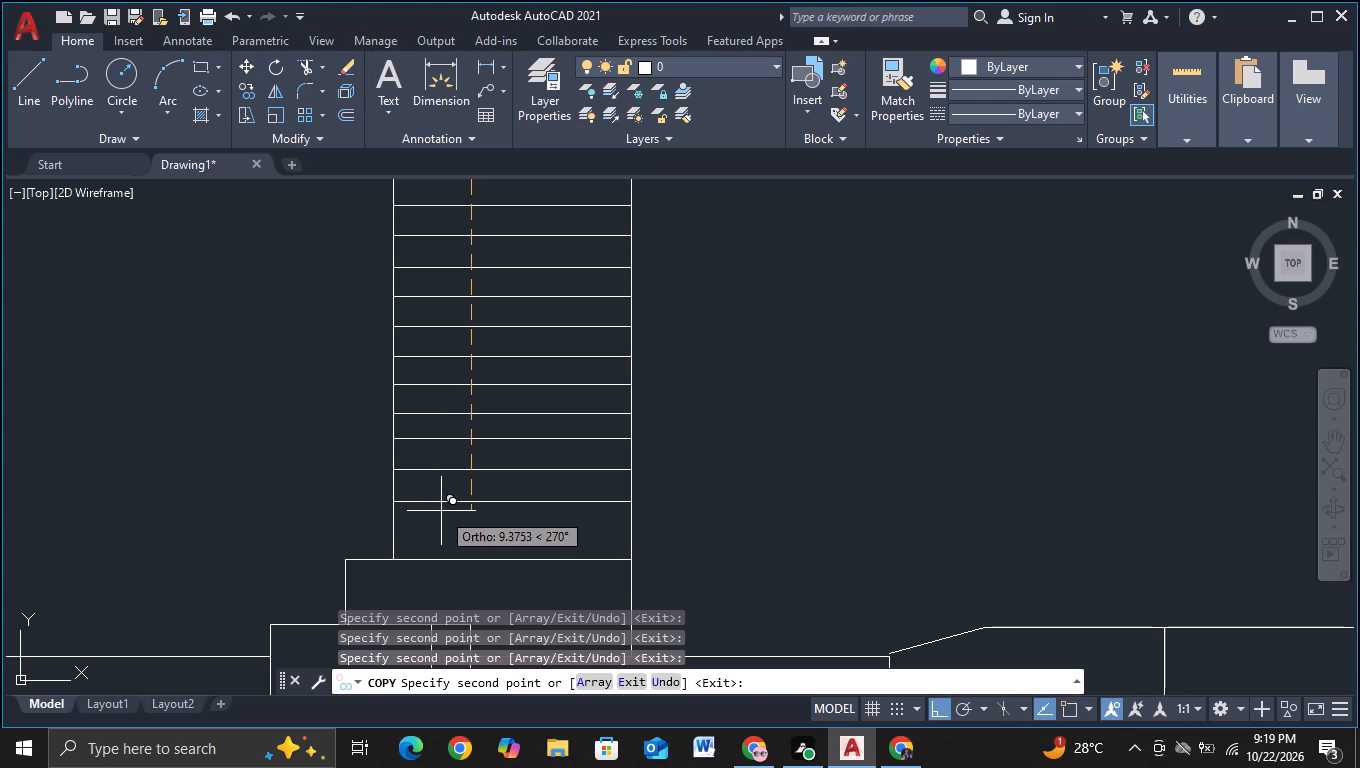
{"action": "left_click", "coordinate": [441, 511]}
{"action": "left_click", "coordinate": [439, 539]}
{"action": "key", "text": "Escape"}
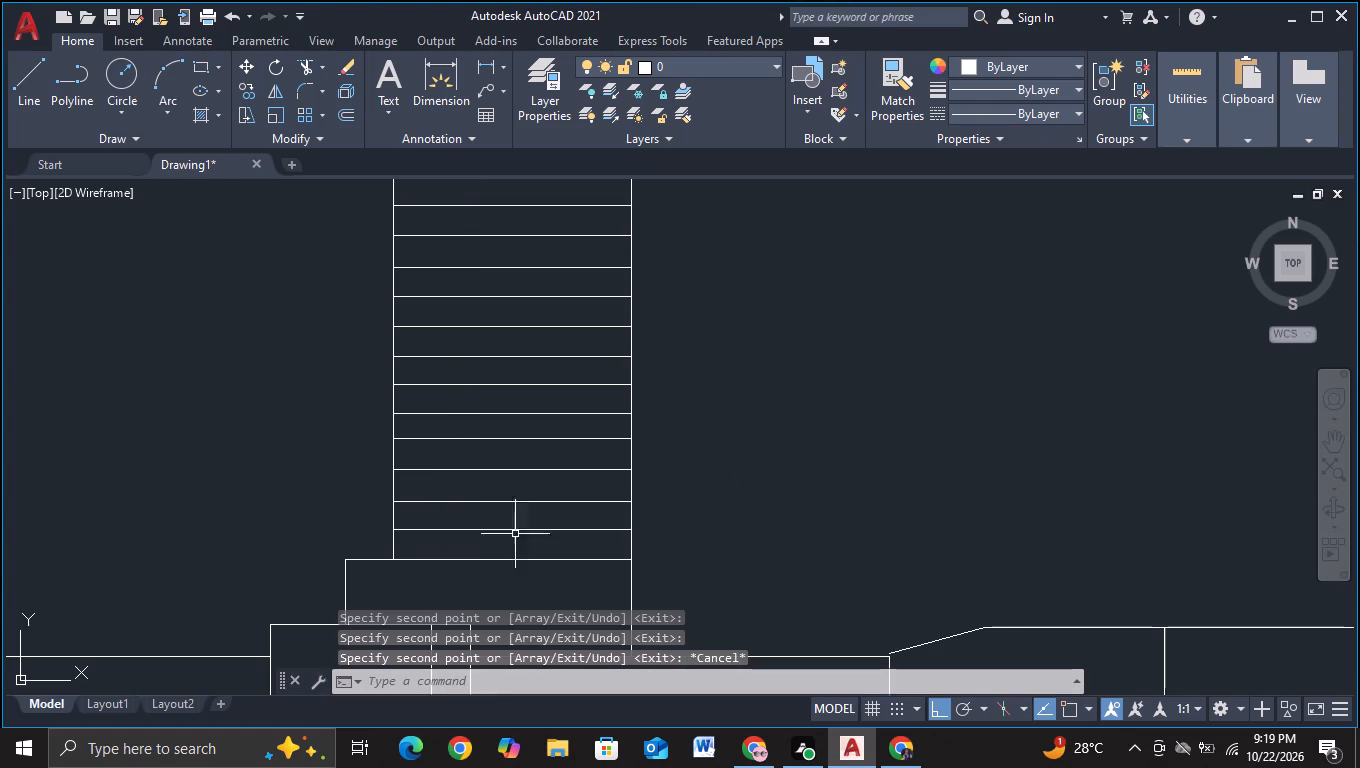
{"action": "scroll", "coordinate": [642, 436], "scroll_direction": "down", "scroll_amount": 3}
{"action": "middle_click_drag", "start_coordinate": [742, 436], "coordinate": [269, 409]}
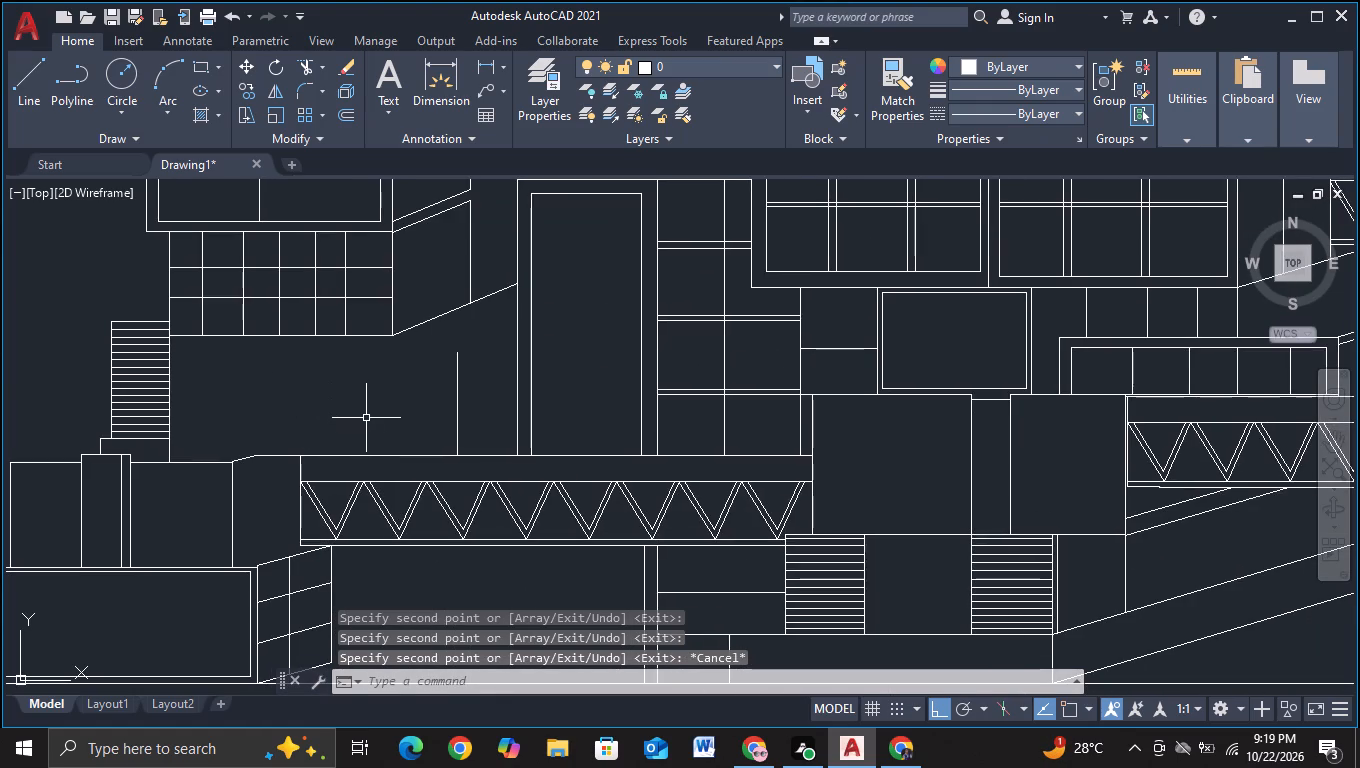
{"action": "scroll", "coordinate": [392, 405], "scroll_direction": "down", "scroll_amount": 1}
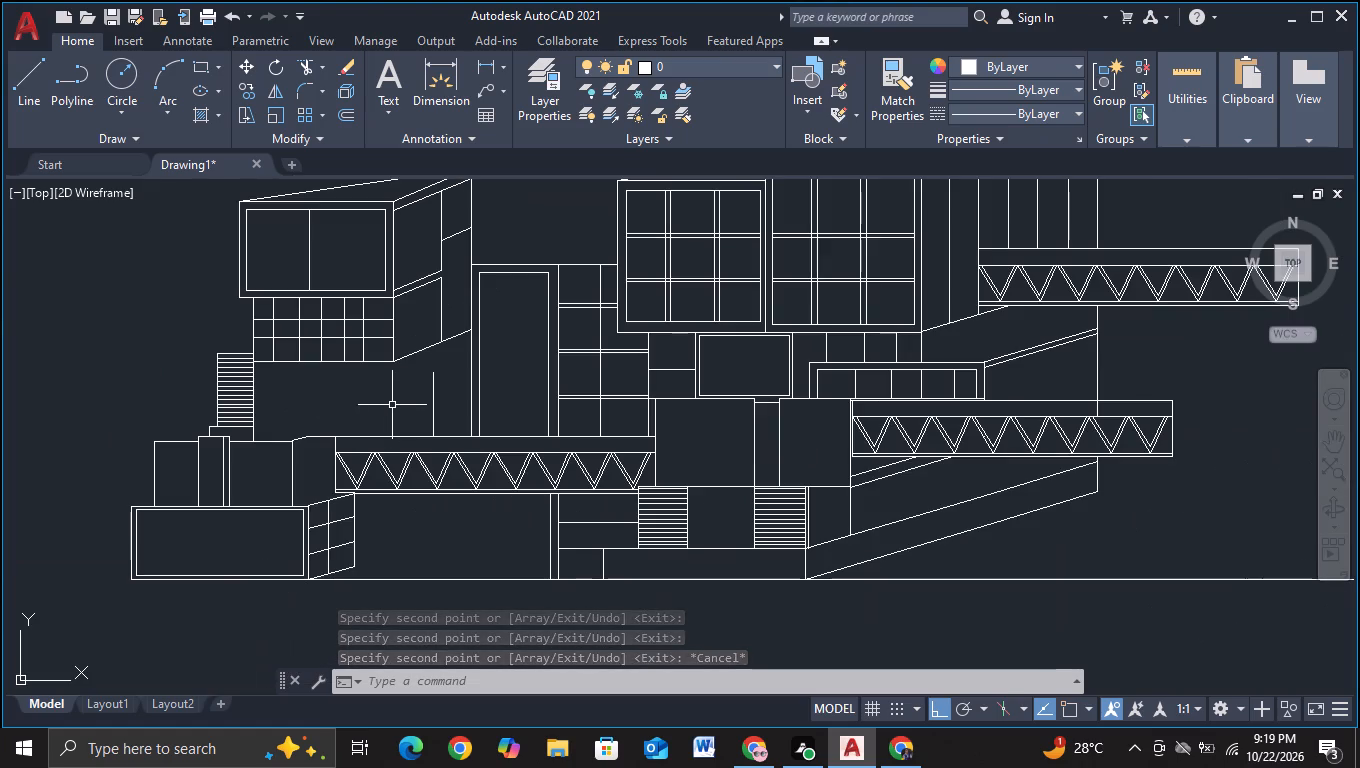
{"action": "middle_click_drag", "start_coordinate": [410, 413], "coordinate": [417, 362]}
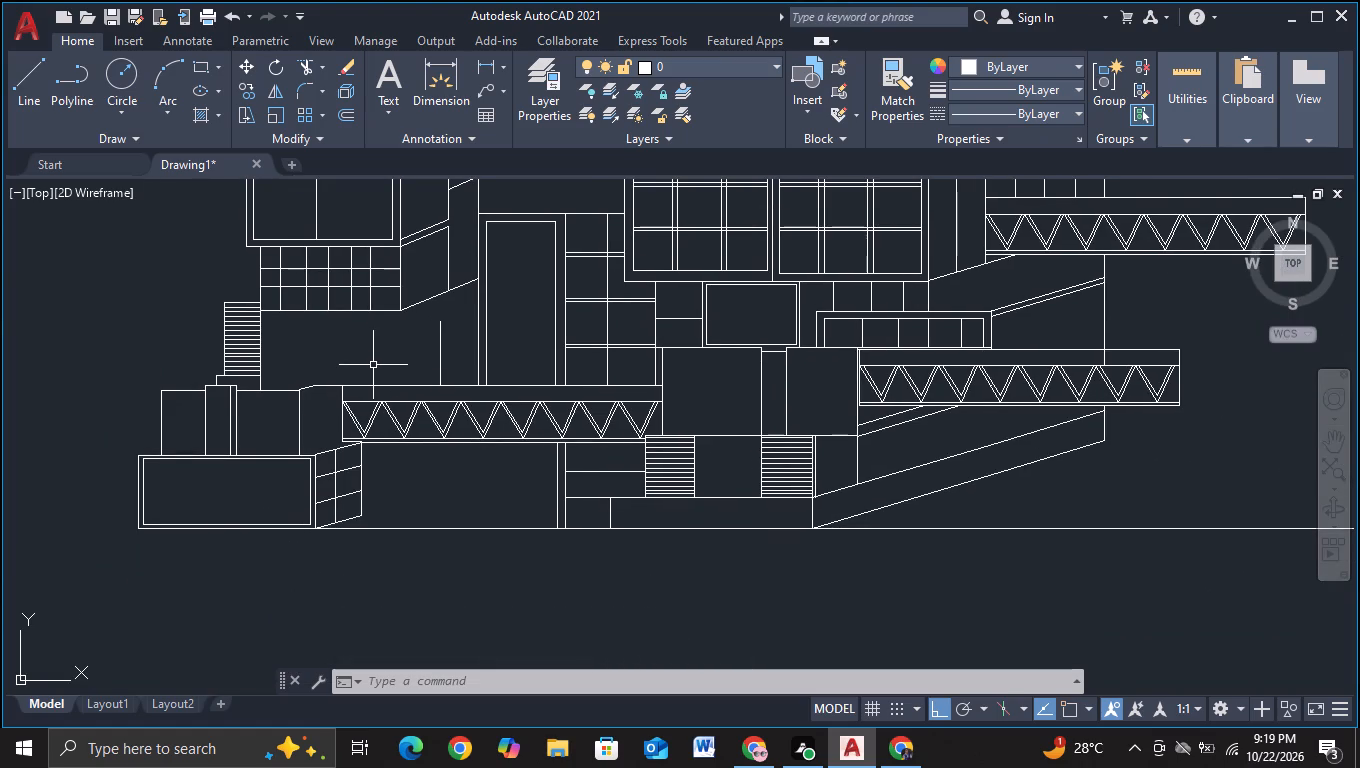
Trim away all the vertical and horizontal grid lines inside the left building's lower block, leaving only its outline.
{"action": "middle_click_drag", "start_coordinate": [373, 365], "coordinate": [401, 443]}
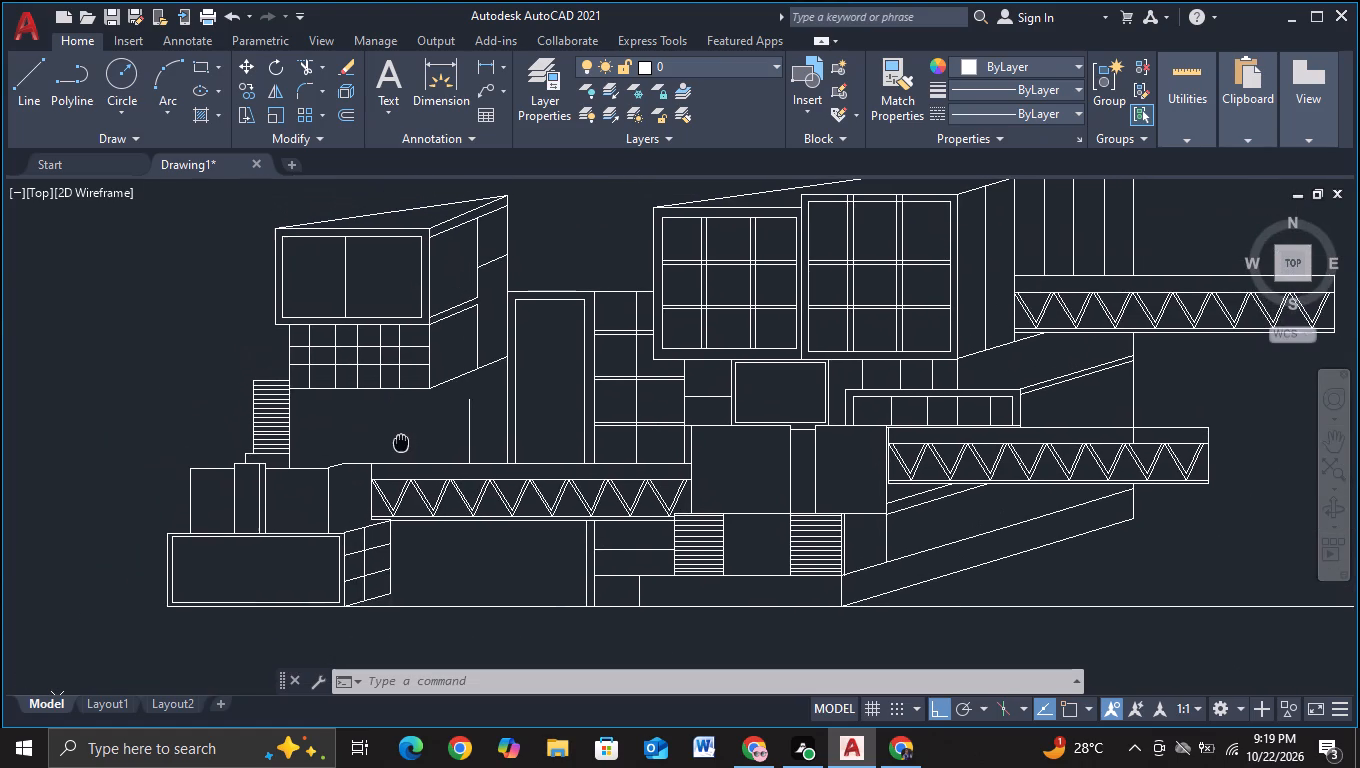
{"action": "middle_click_drag", "start_coordinate": [401, 443], "coordinate": [369, 418]}
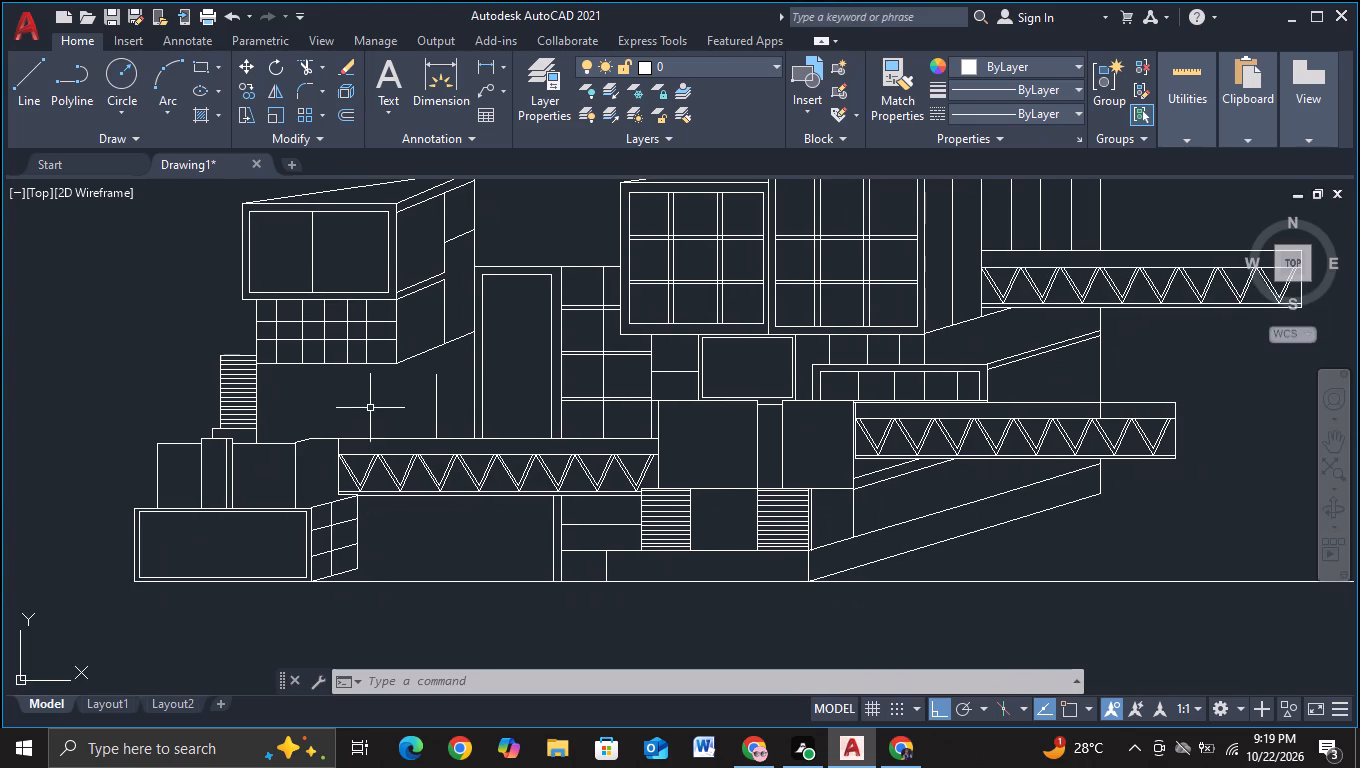
{"action": "scroll", "coordinate": [370, 406], "scroll_direction": "up", "scroll_amount": 1}
{"action": "middle_click_drag", "start_coordinate": [349, 399], "coordinate": [425, 461]}
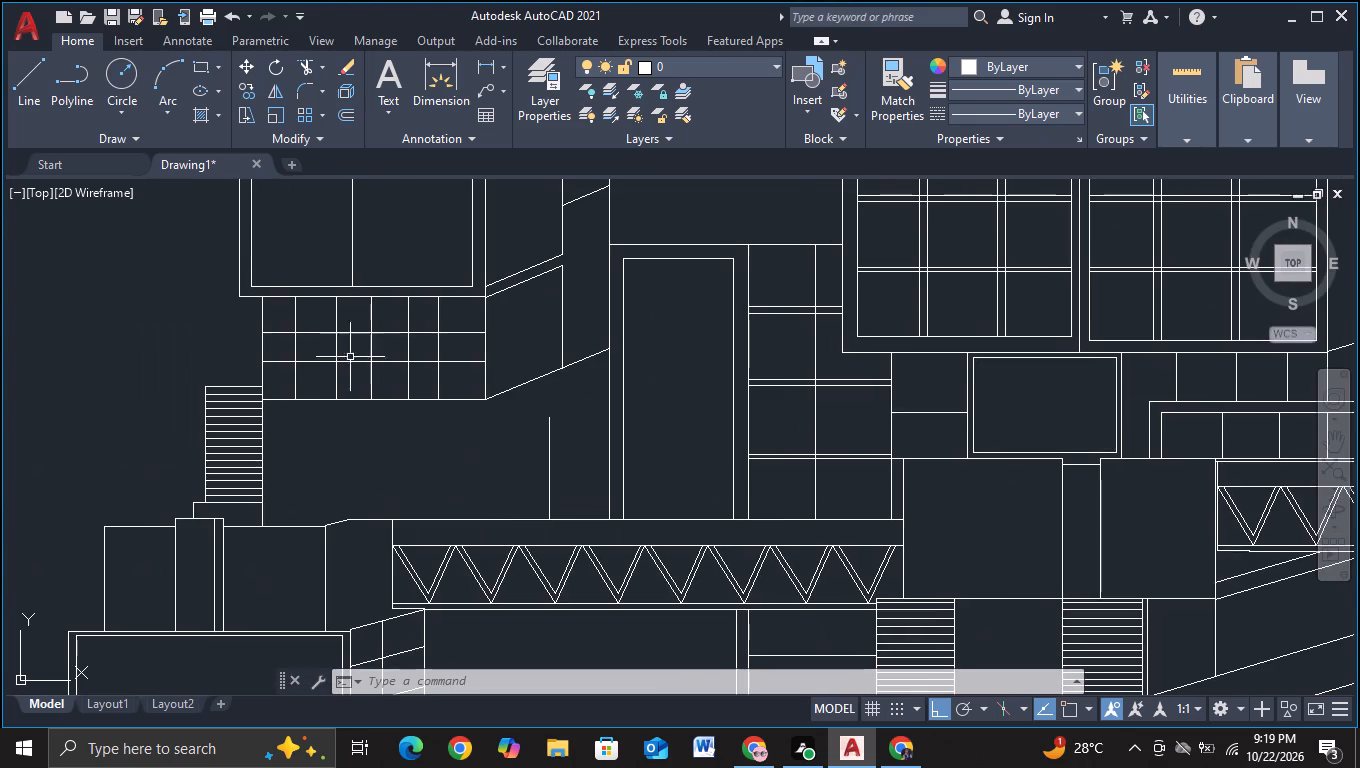
{"action": "left_click_drag", "start_coordinate": [285, 317], "coordinate": [417, 353]}
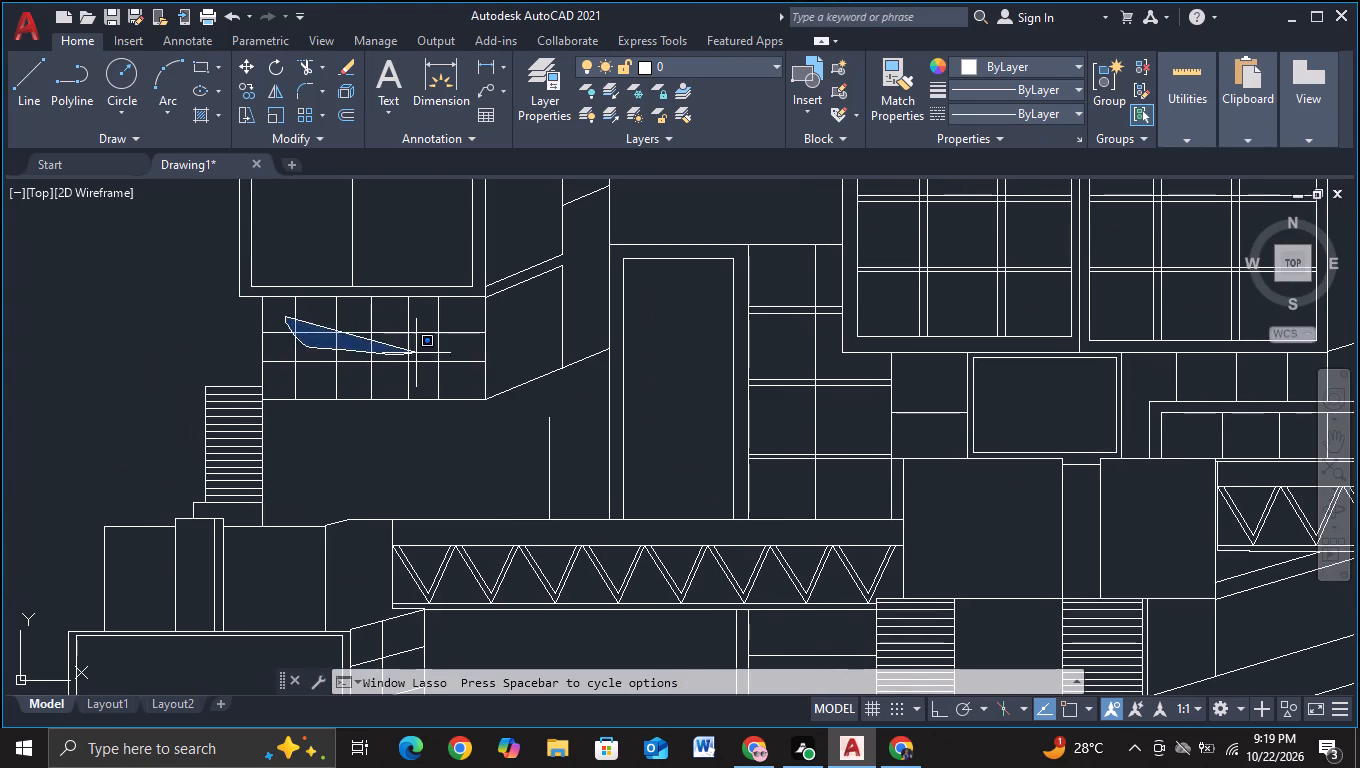
{"action": "left_click_drag", "start_coordinate": [417, 353], "coordinate": [417, 352]}
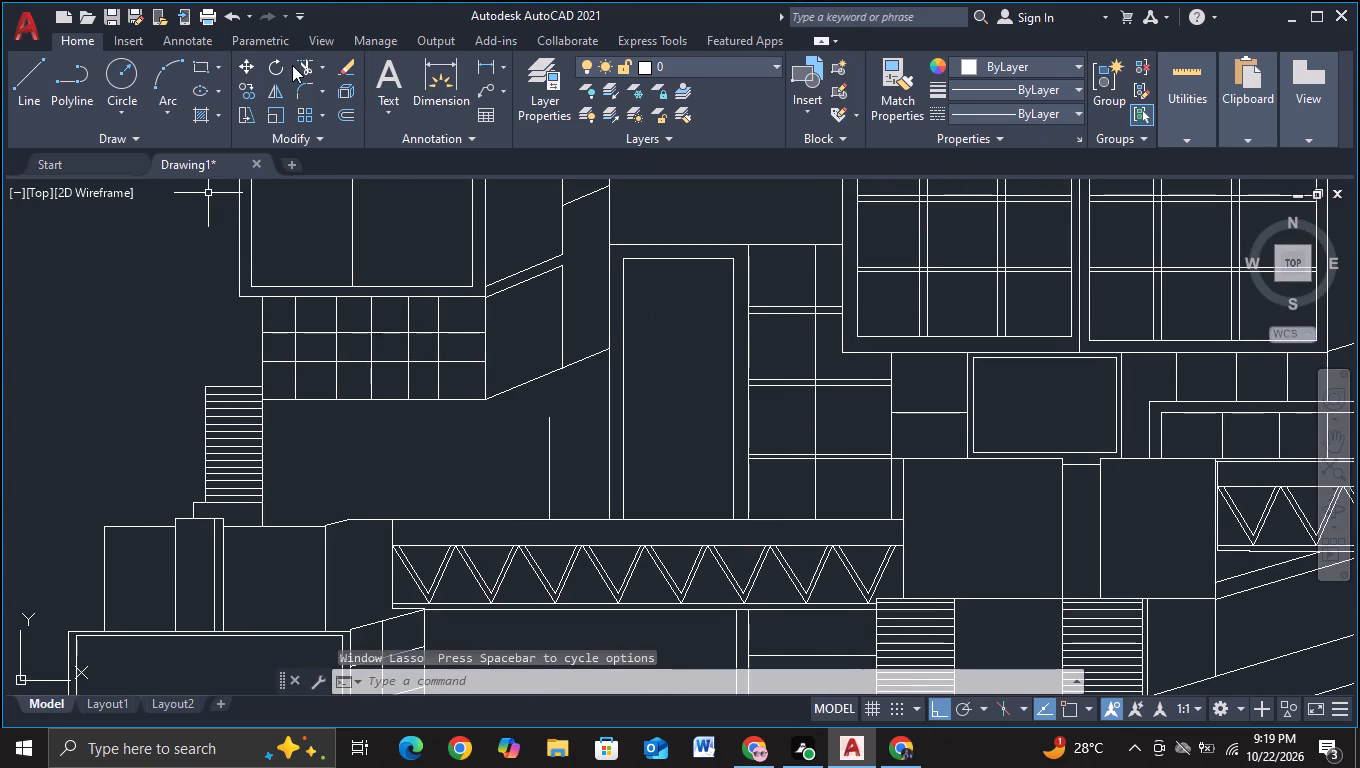
{"action": "left_click", "coordinate": [297, 61]}
{"action": "left_click", "coordinate": [449, 319]}
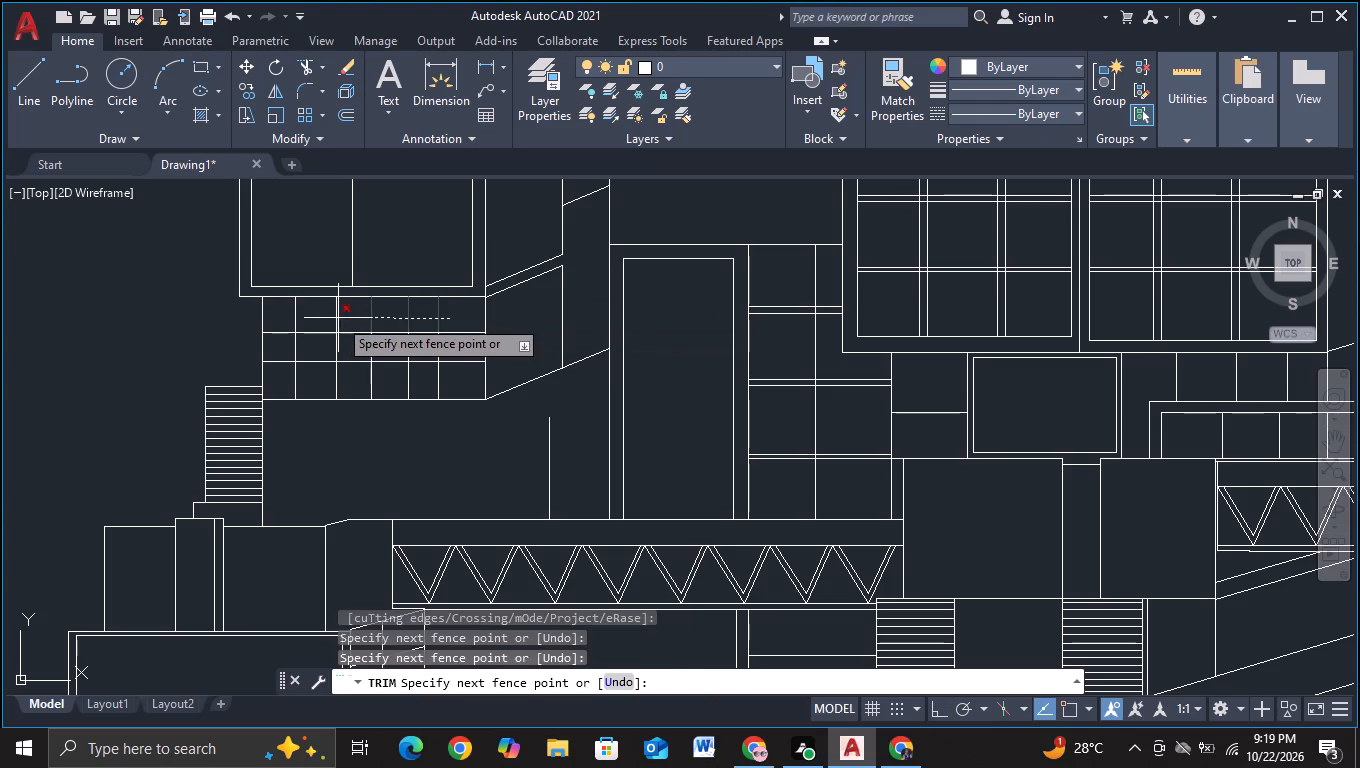
{"action": "left_click", "coordinate": [289, 315]}
{"action": "left_click", "coordinate": [289, 315]}
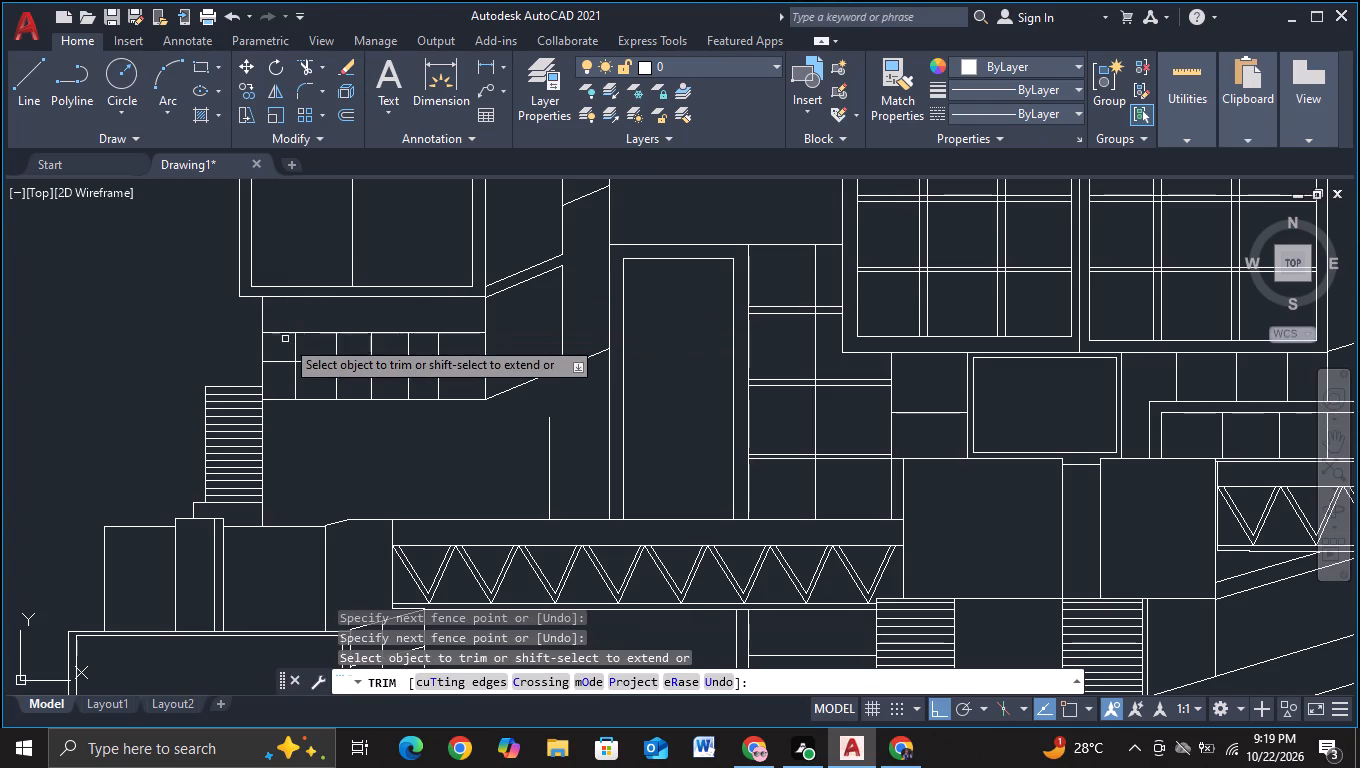
{"action": "left_click", "coordinate": [278, 318]}
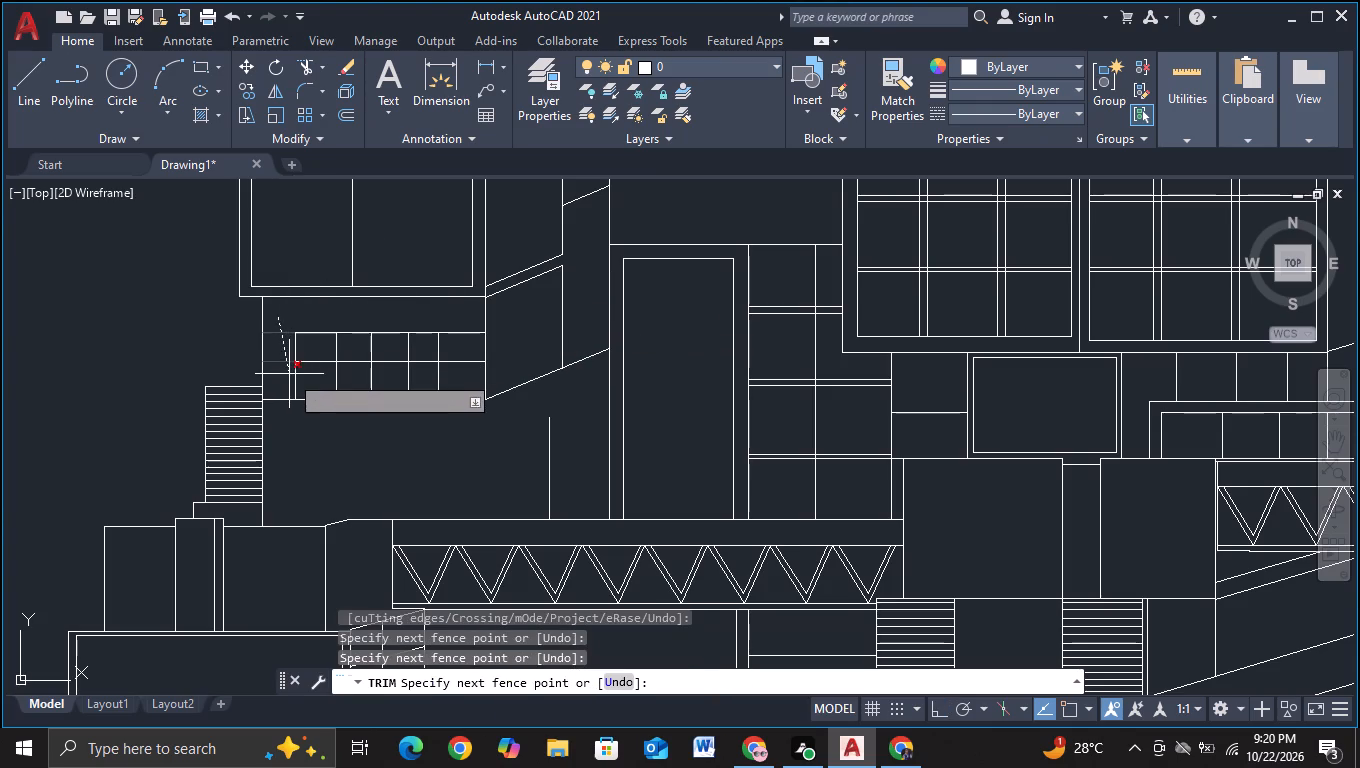
{"action": "double_click", "coordinate": [289, 374]}
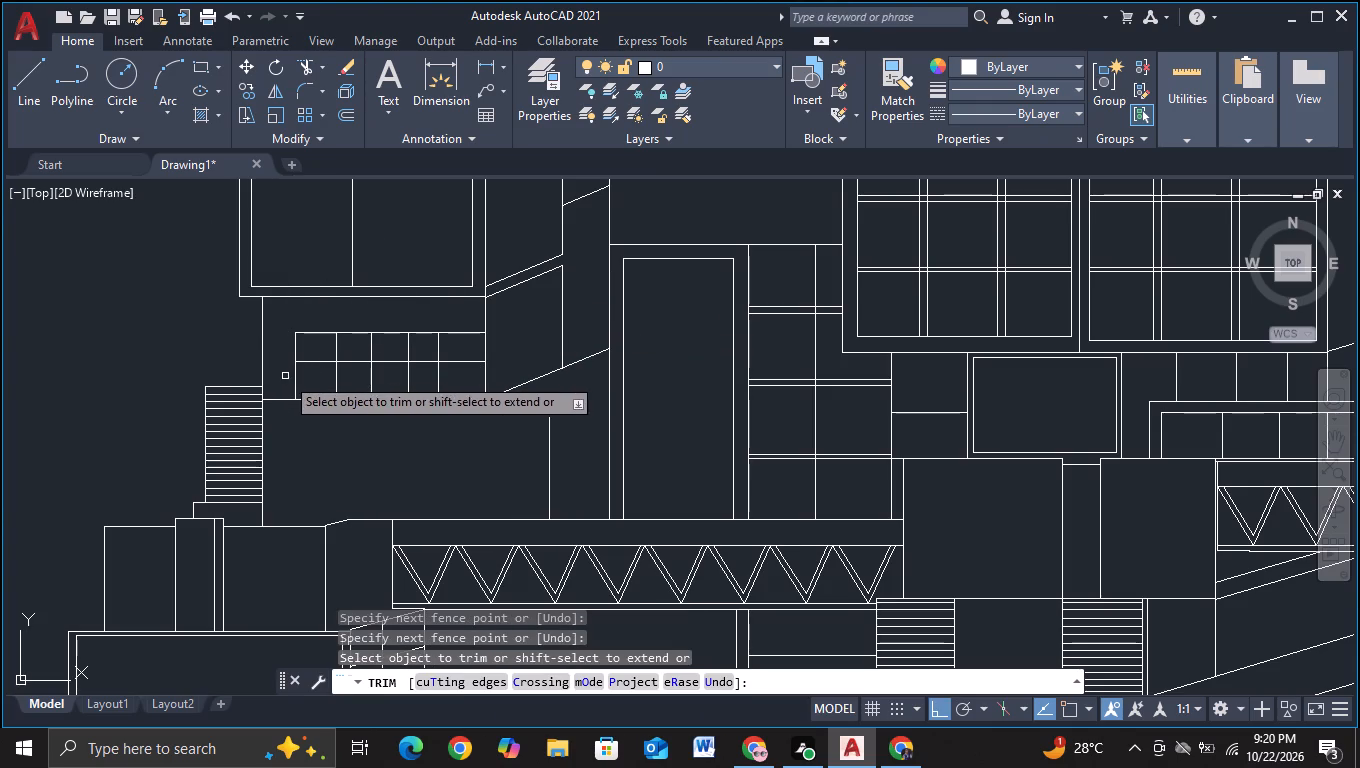
{"action": "left_click", "coordinate": [285, 376]}
{"action": "left_click", "coordinate": [438, 378]}
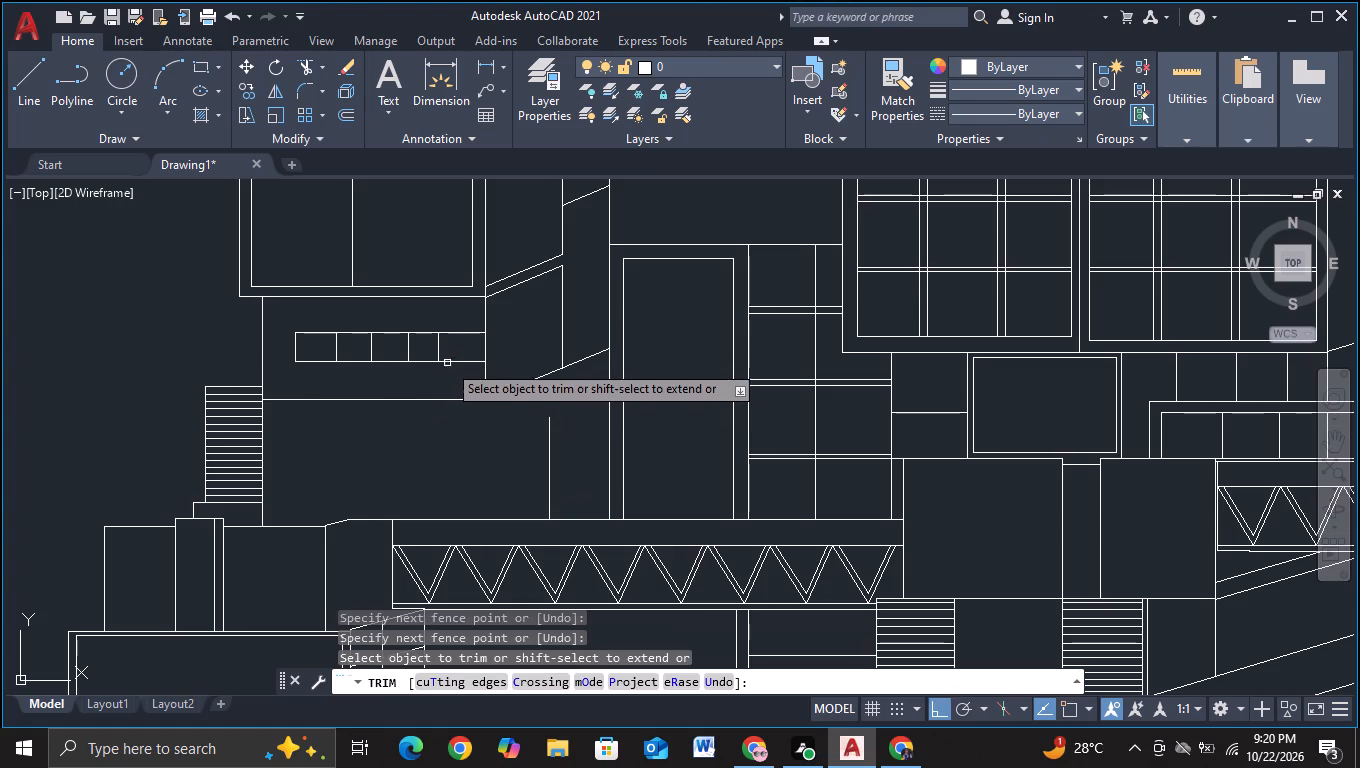
{"action": "left_click_drag", "start_coordinate": [452, 319], "coordinate": [455, 334]}
{"action": "left_click", "coordinate": [461, 365]}
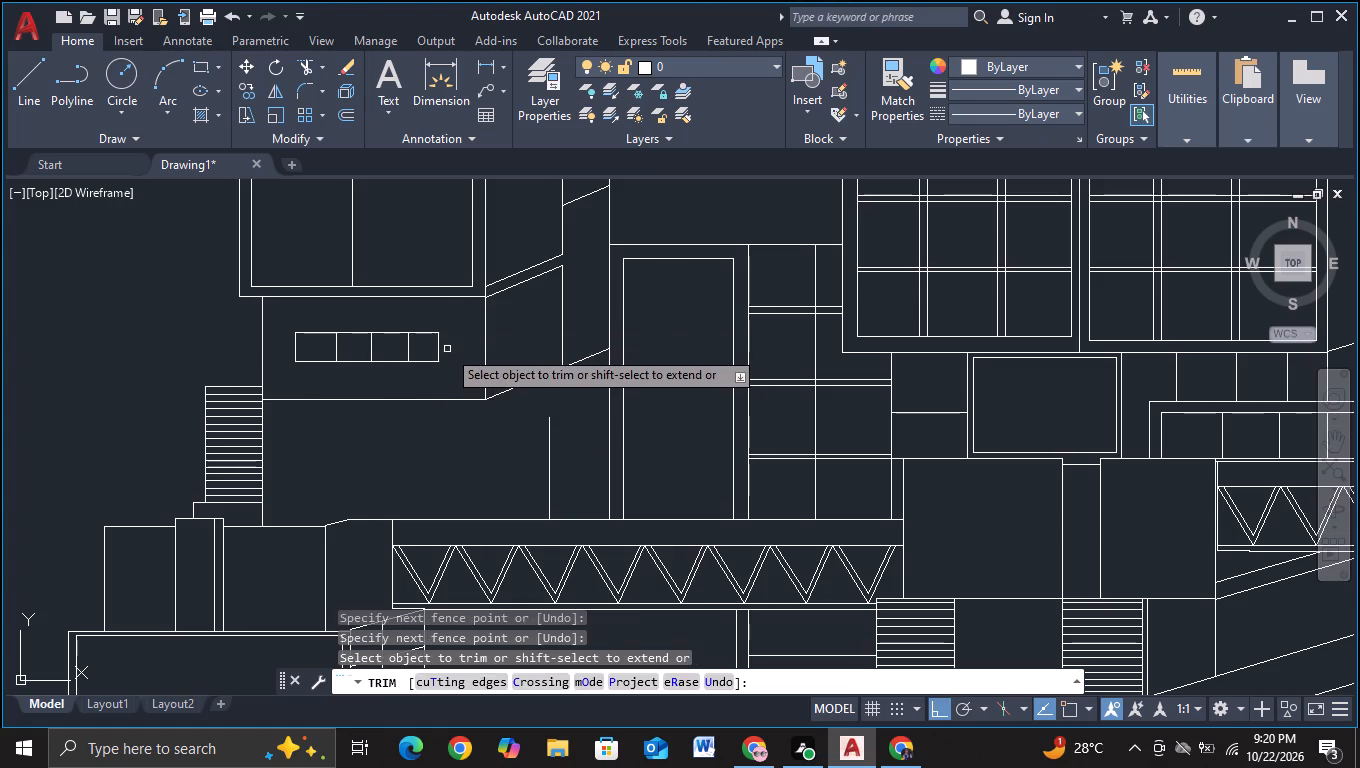
{"action": "left_click", "coordinate": [447, 349]}
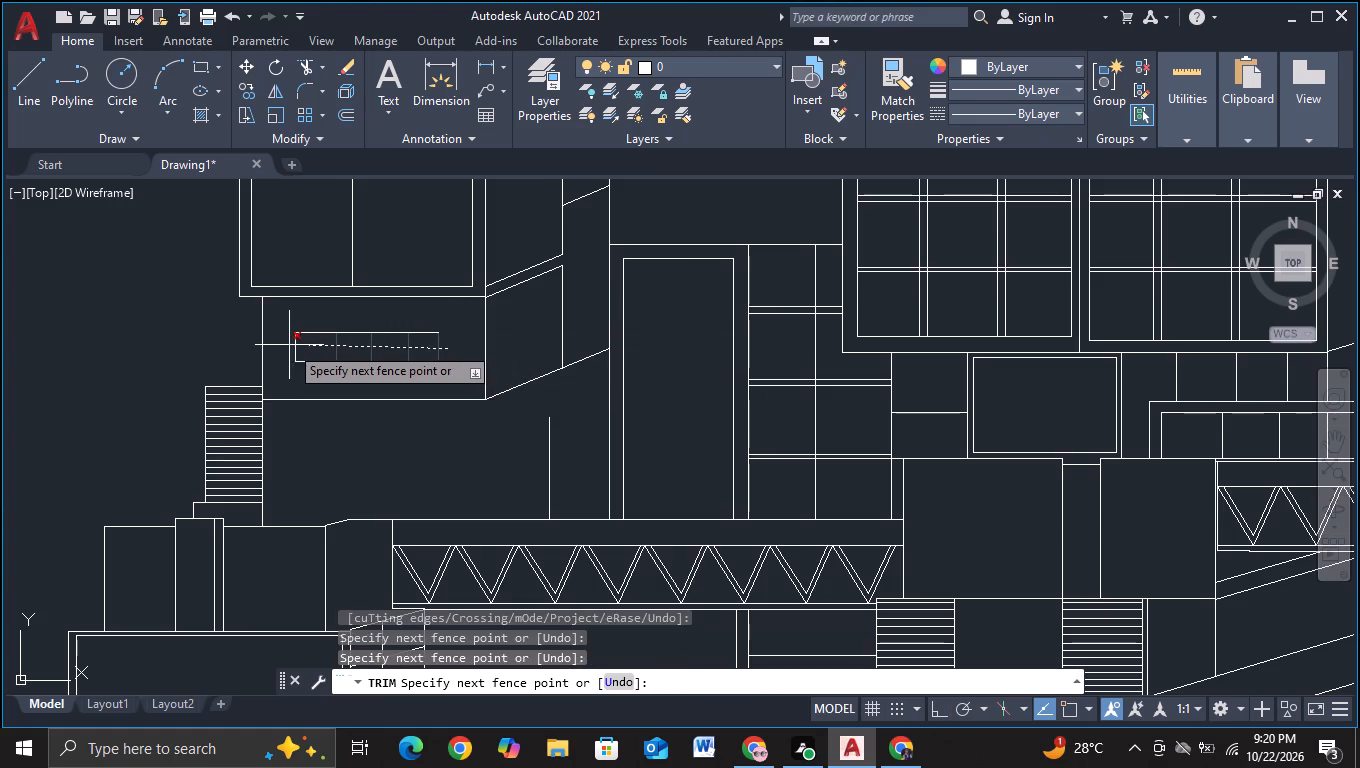
{"action": "left_click", "coordinate": [289, 345]}
{"action": "left_click", "coordinate": [333, 319]}
{"action": "left_click", "coordinate": [338, 379]}
{"action": "key", "text": "Escape"}
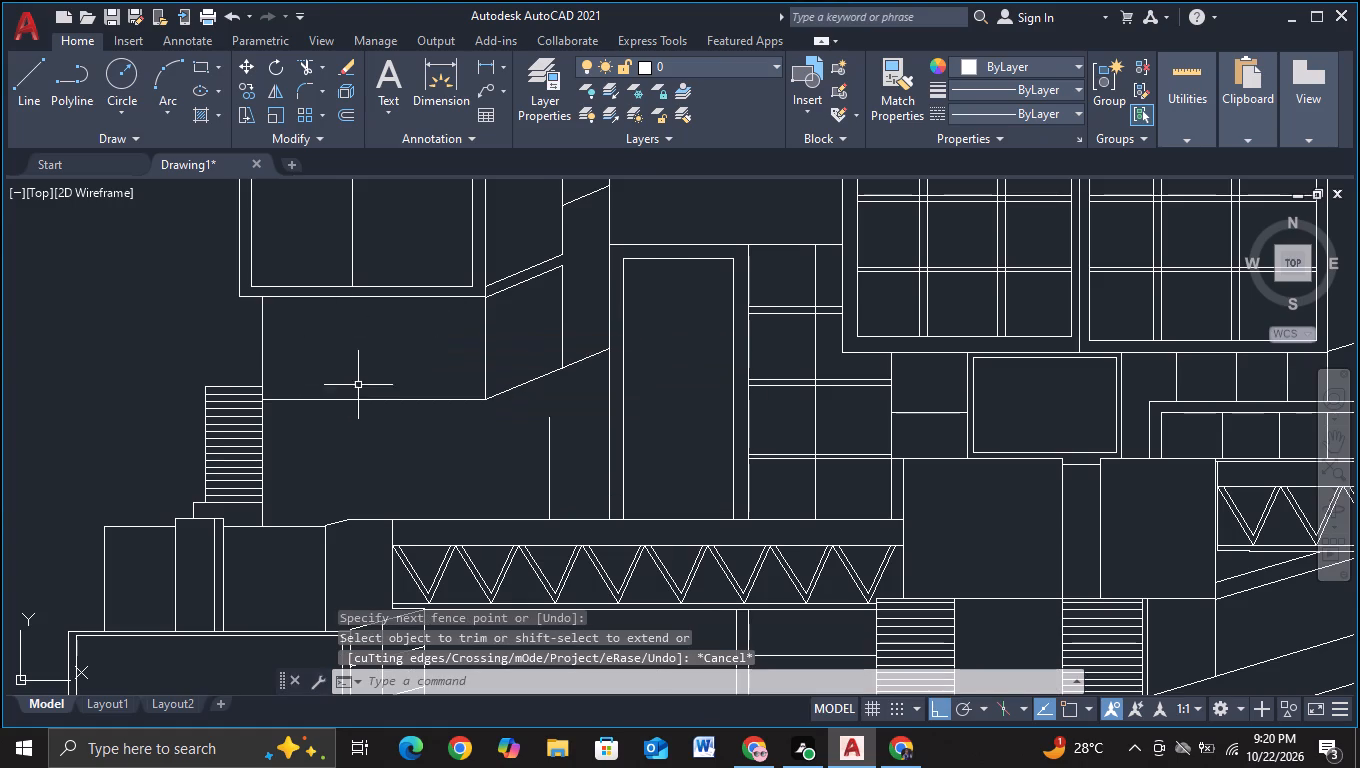
Draw a vertical line through the lower block about a third of its width from the left edge, extending above and below it.
{"action": "left_click", "coordinate": [16, 99]}
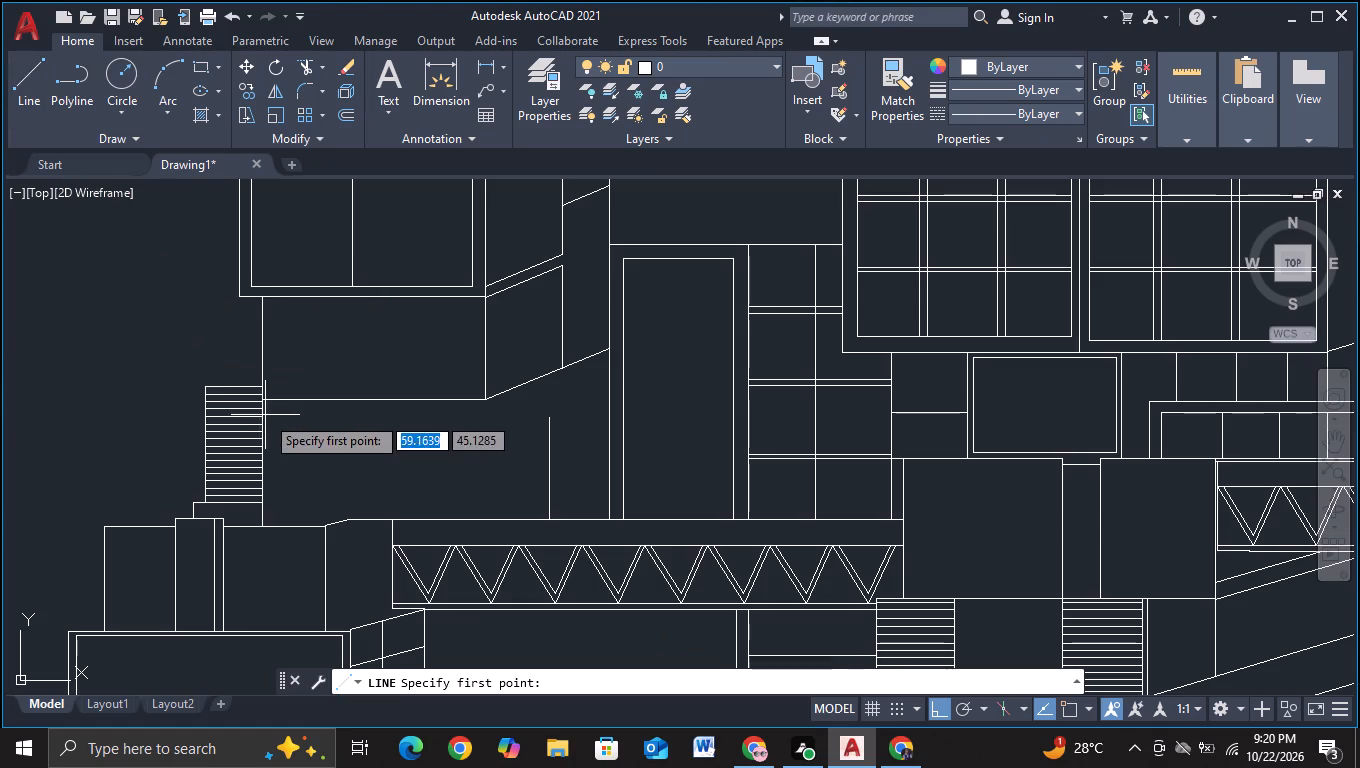
{"action": "left_click", "coordinate": [337, 429]}
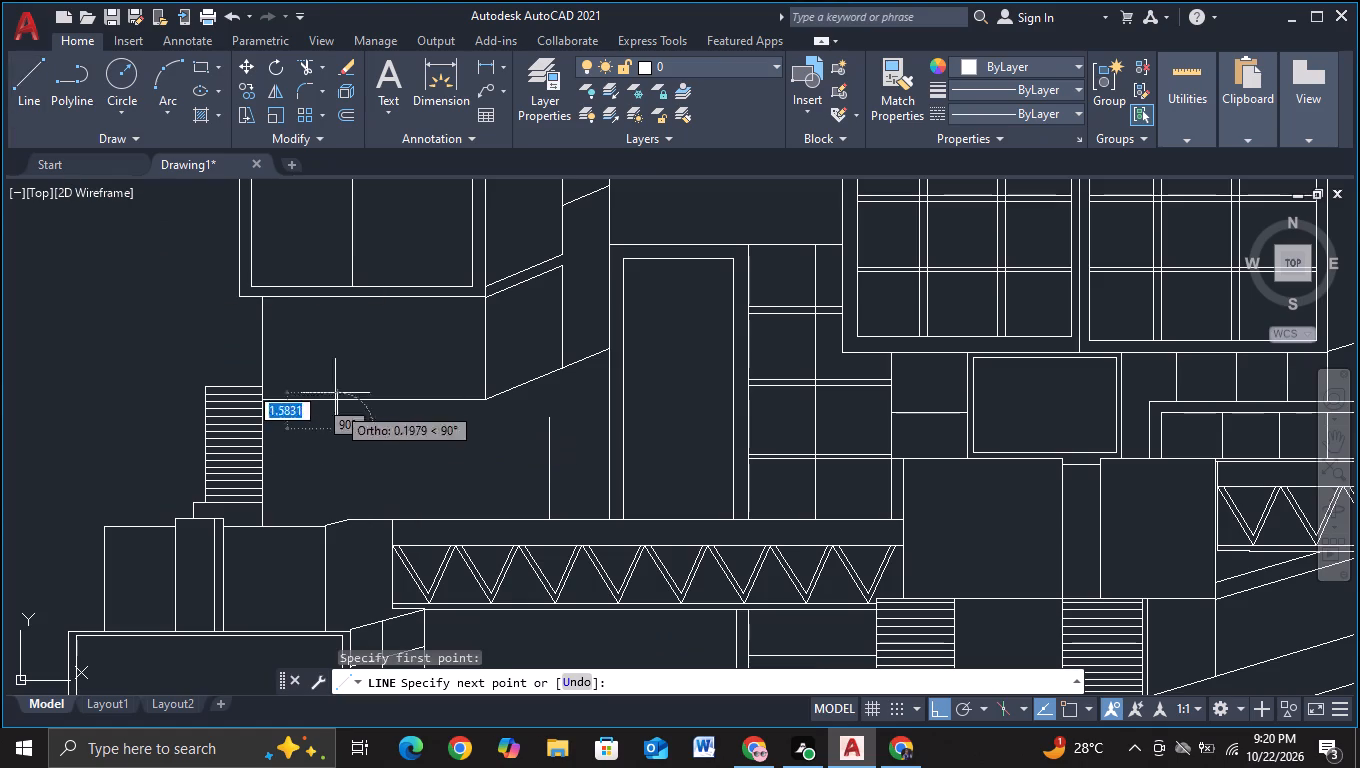
{"action": "left_click", "coordinate": [331, 242]}
{"action": "key", "text": "Escape"}
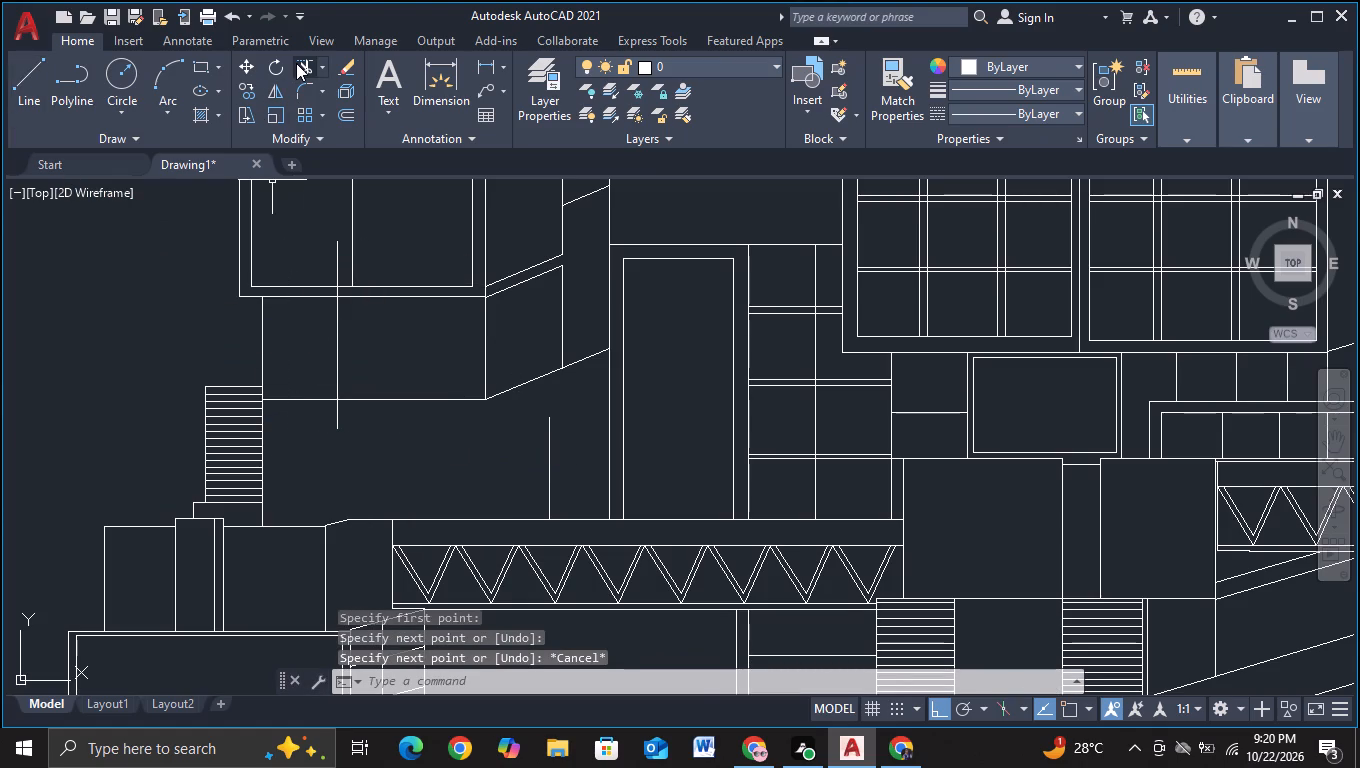
Trim the new vertical line where it extends above and below the lower block.
{"action": "left_click", "coordinate": [296, 63]}
{"action": "left_click", "coordinate": [340, 268]}
{"action": "scroll", "coordinate": [334, 292], "scroll_direction": "up", "scroll_amount": 1}
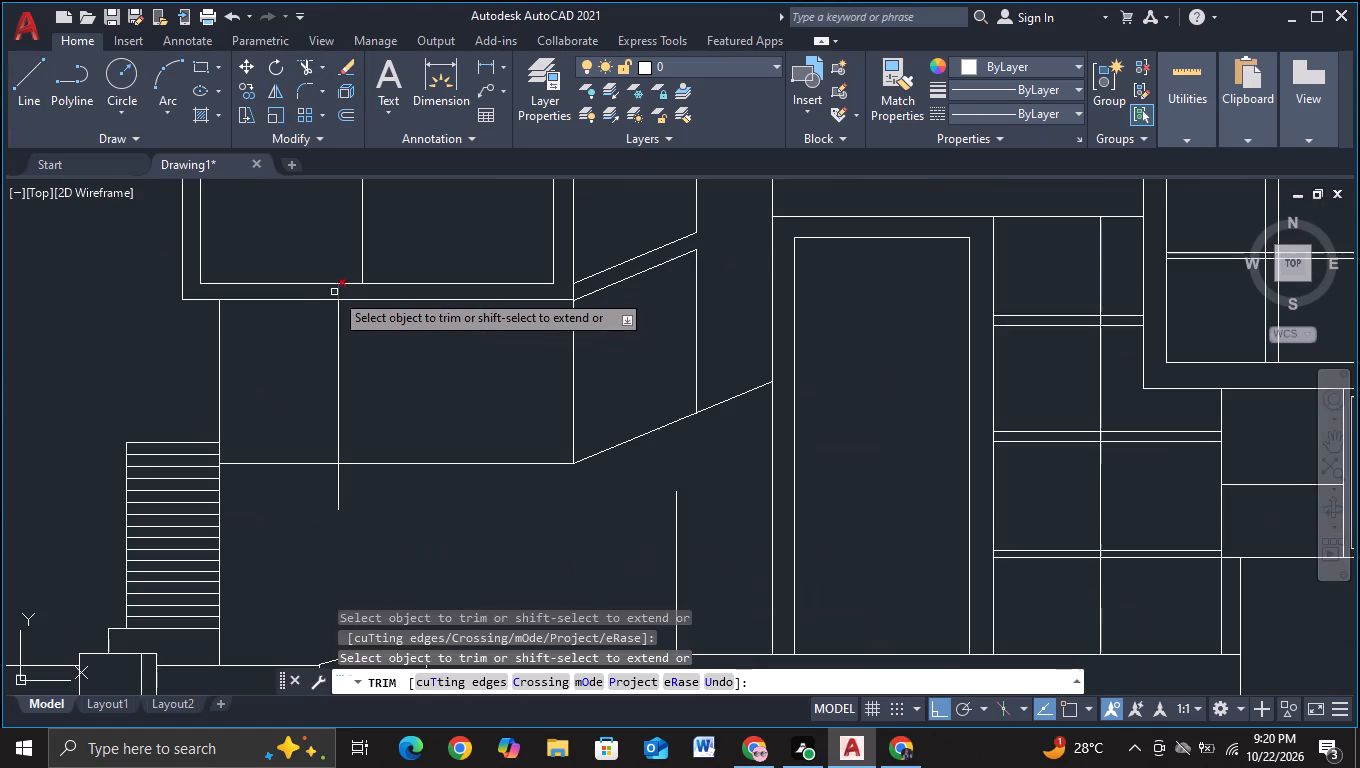
{"action": "left_click", "coordinate": [337, 292]}
{"action": "left_click_drag", "start_coordinate": [316, 503], "coordinate": [391, 500]}
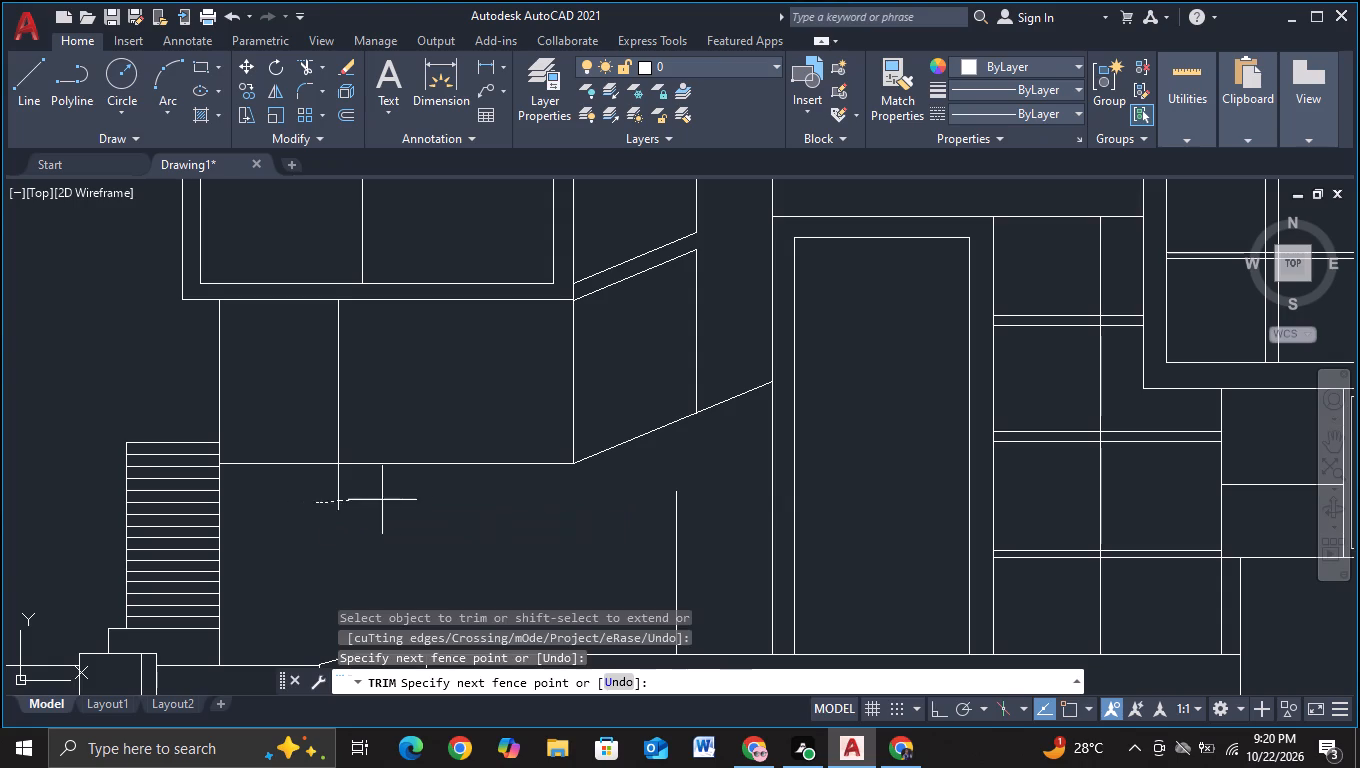
{"action": "left_click_drag", "start_coordinate": [391, 500], "coordinate": [394, 500]}
{"action": "key", "text": "Escape"}
Copy the vertical line horizontally to the right to divide the lower block into three roughly equal columns.
{"action": "left_click", "coordinate": [339, 392]}
{"action": "key", "text": "c"}
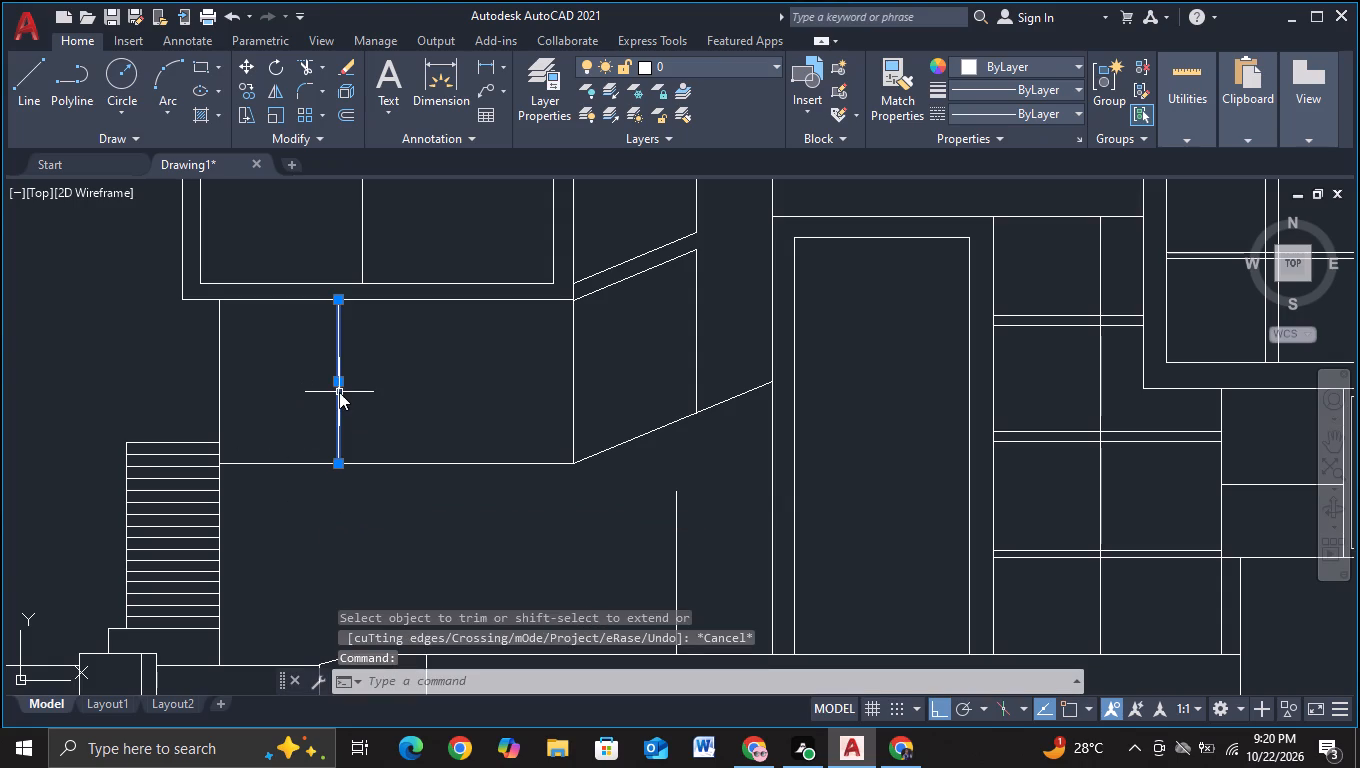
{"action": "left_click", "coordinate": [409, 452]}
{"action": "left_click", "coordinate": [327, 378]}
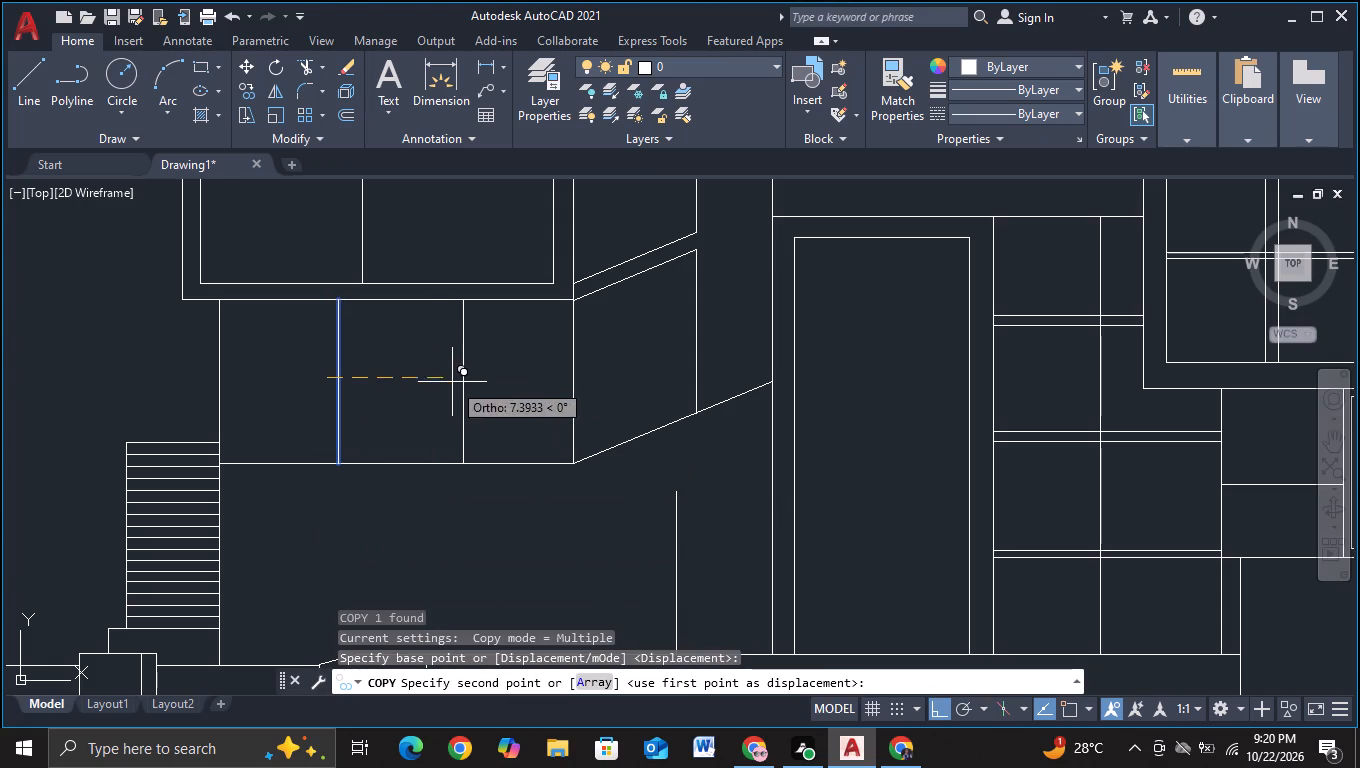
{"action": "left_click", "coordinate": [450, 386]}
{"action": "key", "text": "Escape"}
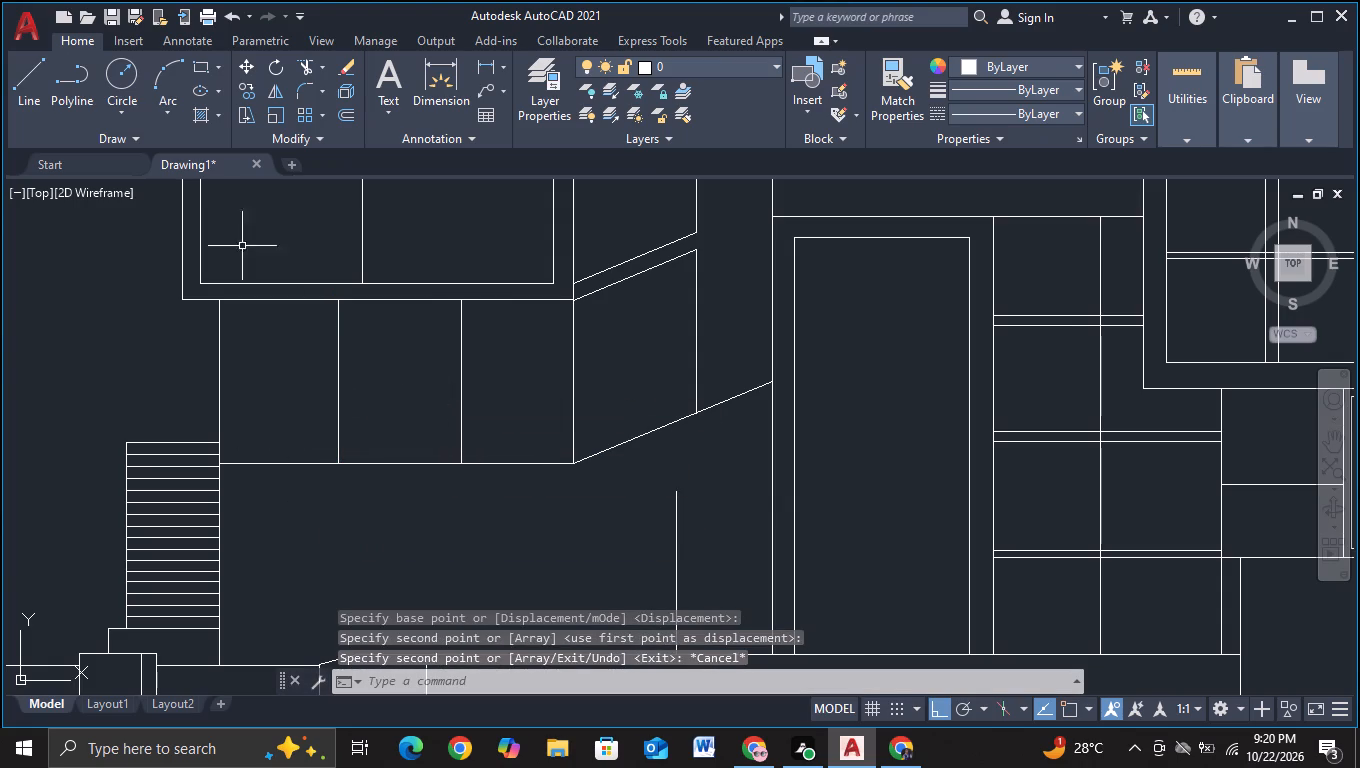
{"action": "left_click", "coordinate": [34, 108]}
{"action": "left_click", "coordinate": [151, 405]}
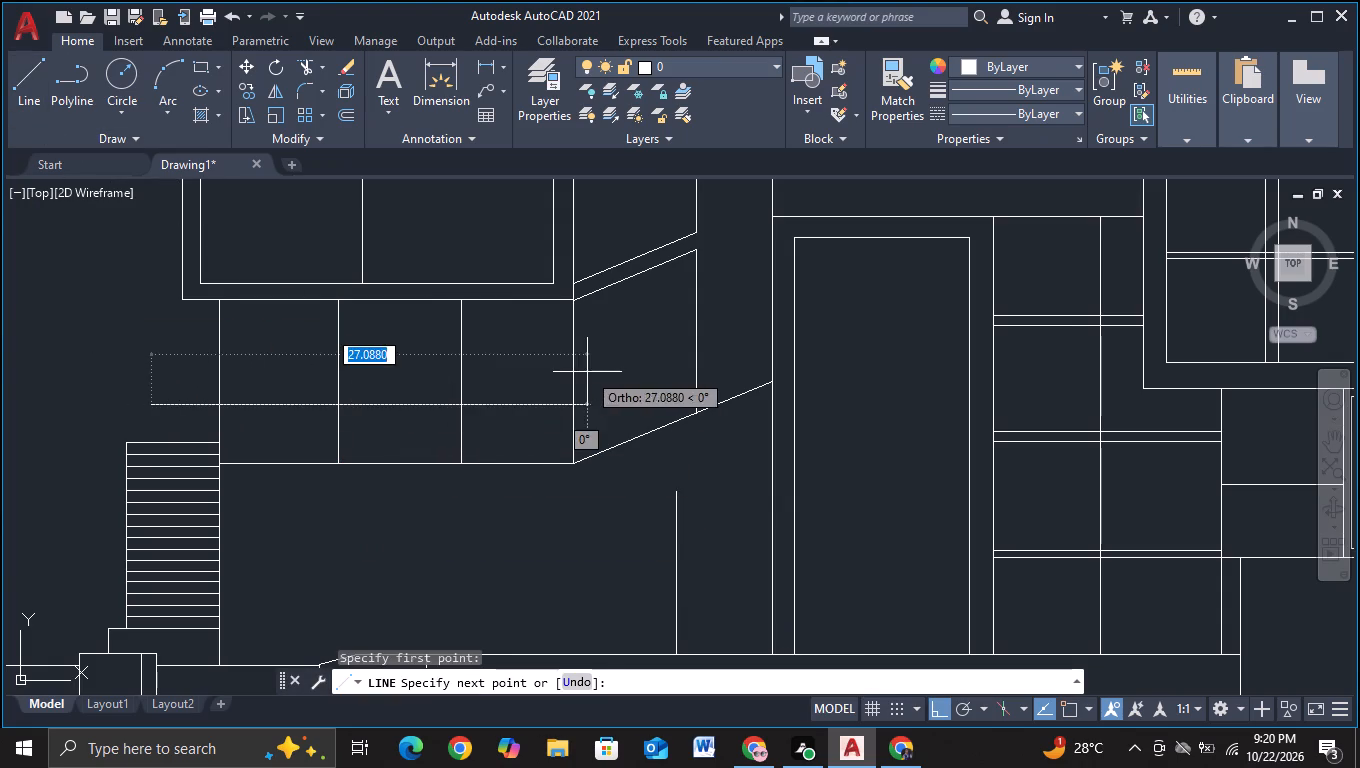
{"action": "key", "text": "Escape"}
Draw a horizontal line across the lower block slightly above mid-height, extending past both its sides.
{"action": "left_click", "coordinate": [42, 74]}
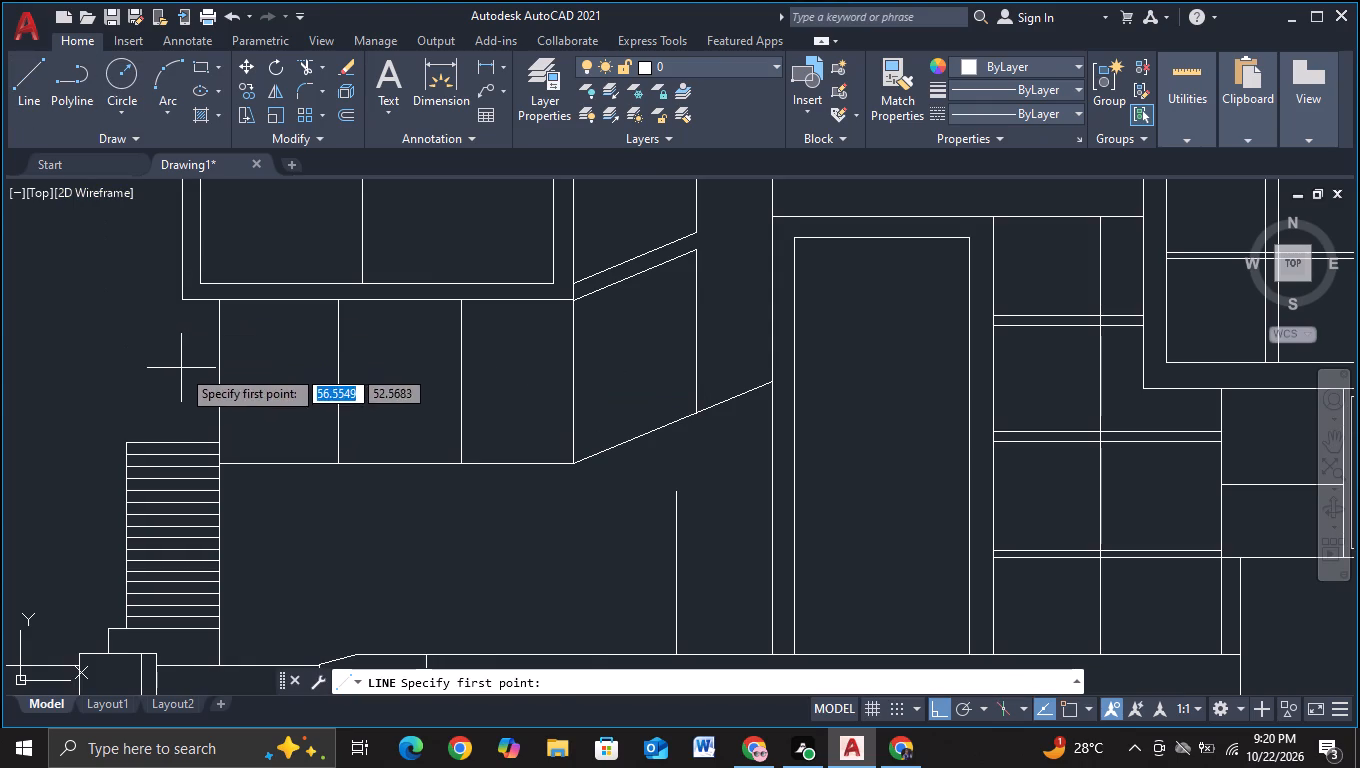
{"action": "left_click", "coordinate": [181, 368]}
{"action": "left_click", "coordinate": [649, 349]}
{"action": "key", "text": "Escape"}
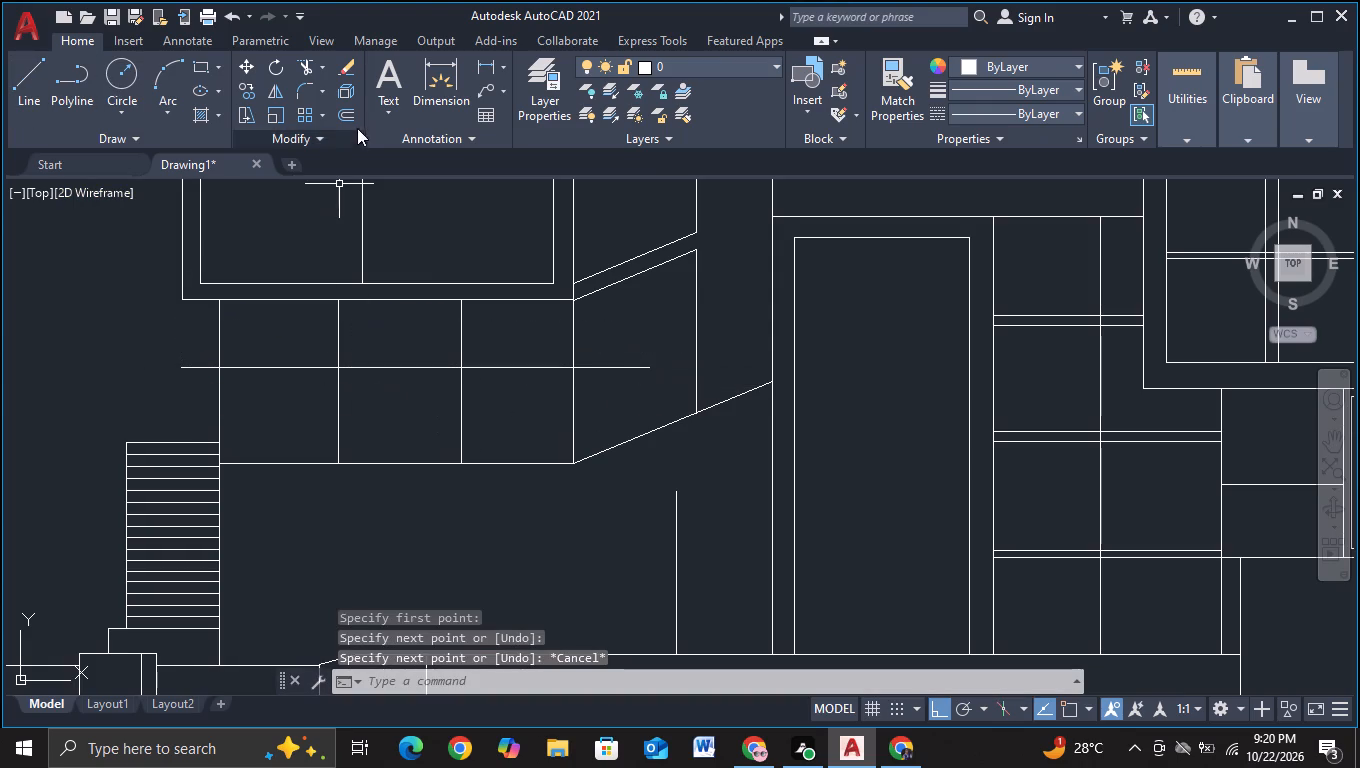
Trim the new horizontal line where it extends beyond the lower block's left and right edges.
{"action": "left_click", "coordinate": [306, 65]}
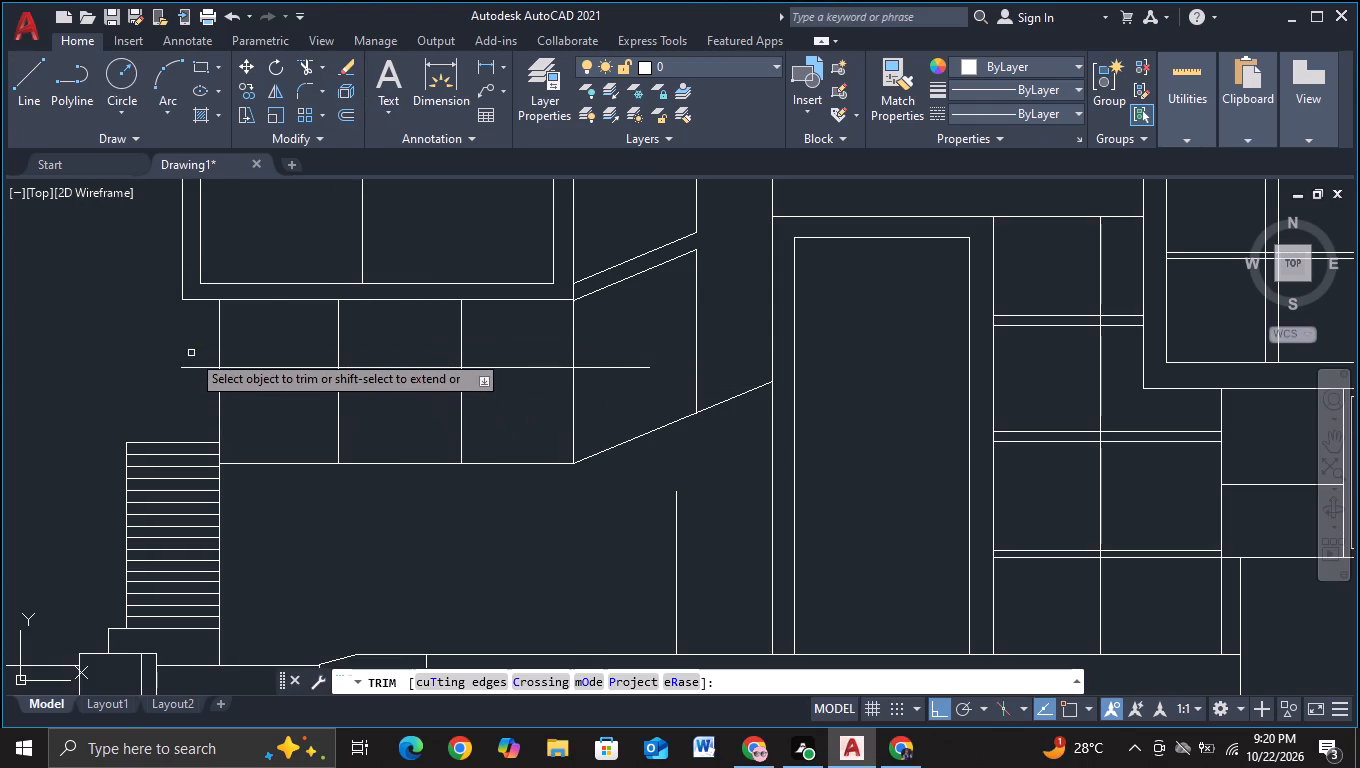
{"action": "left_click_drag", "start_coordinate": [198, 346], "coordinate": [198, 393]}
{"action": "left_click_drag", "start_coordinate": [598, 355], "coordinate": [605, 407]}
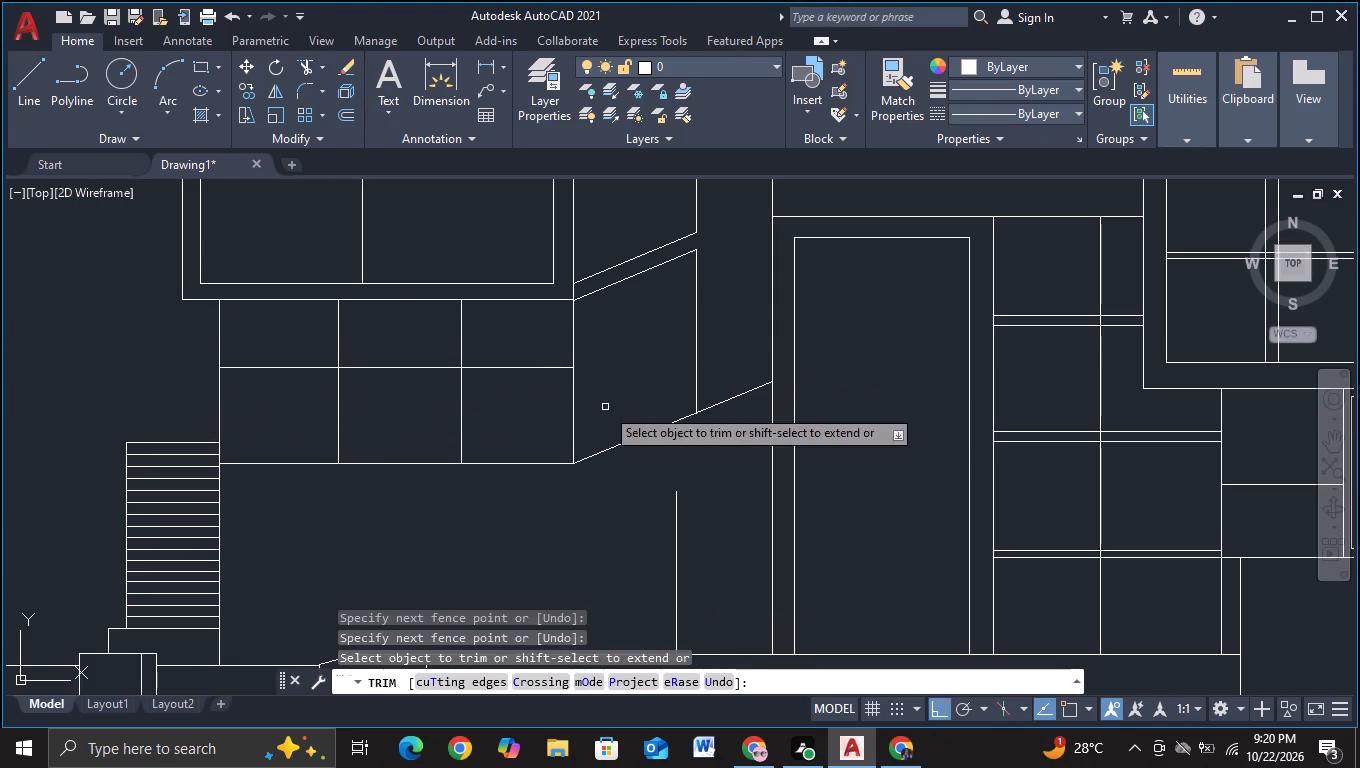
{"action": "key", "text": "Escape"}
With object snap on and ortho off, draw a line about 10 units long at about 19° from the horizontal line's right end across the slanted side face.
{"action": "left_click", "coordinate": [36, 101]}
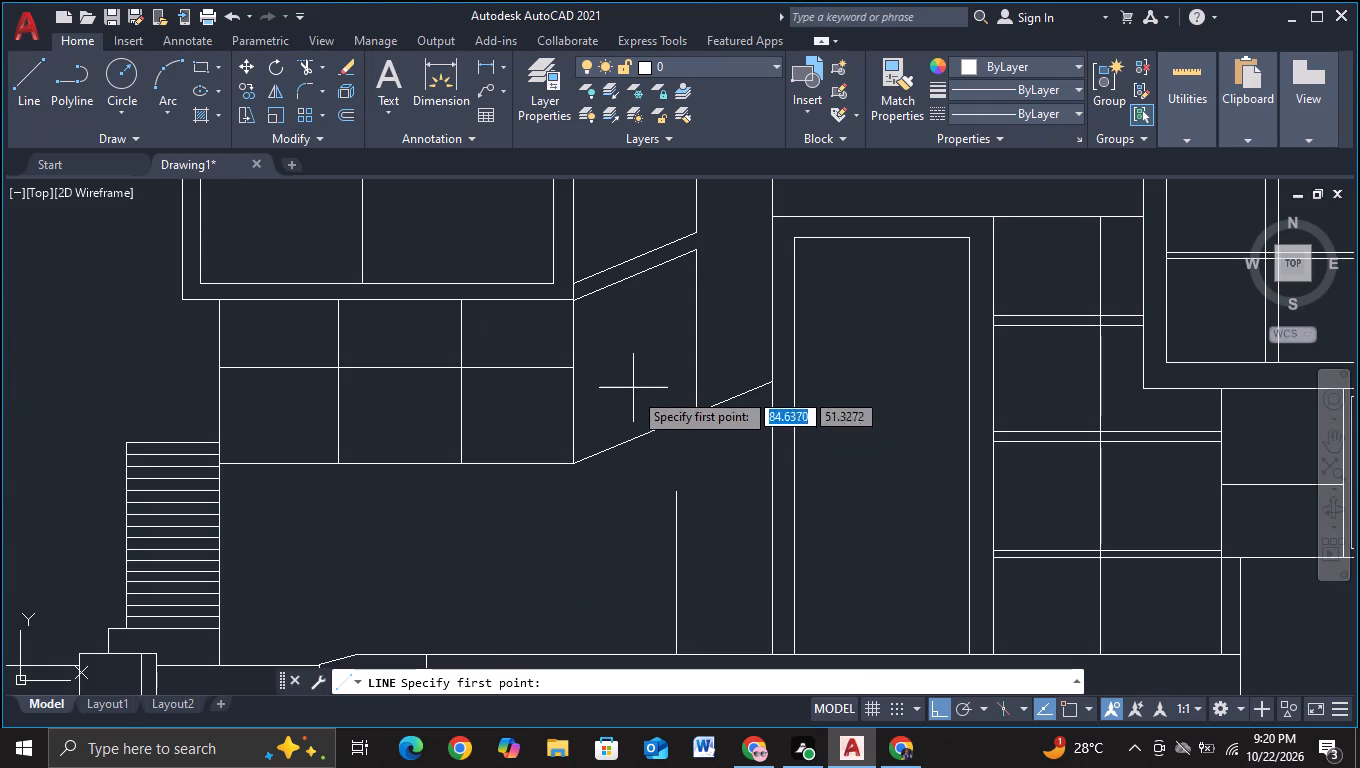
{"action": "left_click", "coordinate": [13, 102]}
{"action": "key", "text": "F3"}
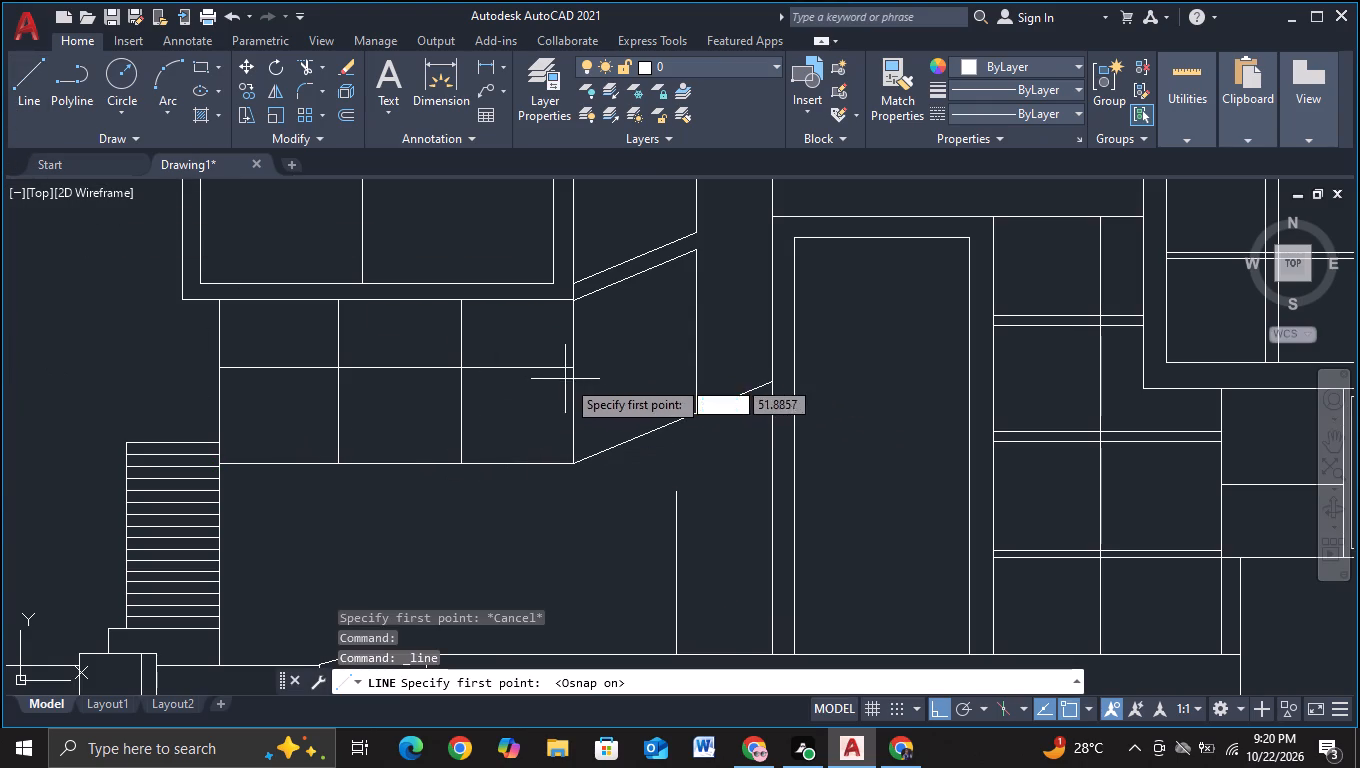
{"action": "left_click", "coordinate": [571, 374]}
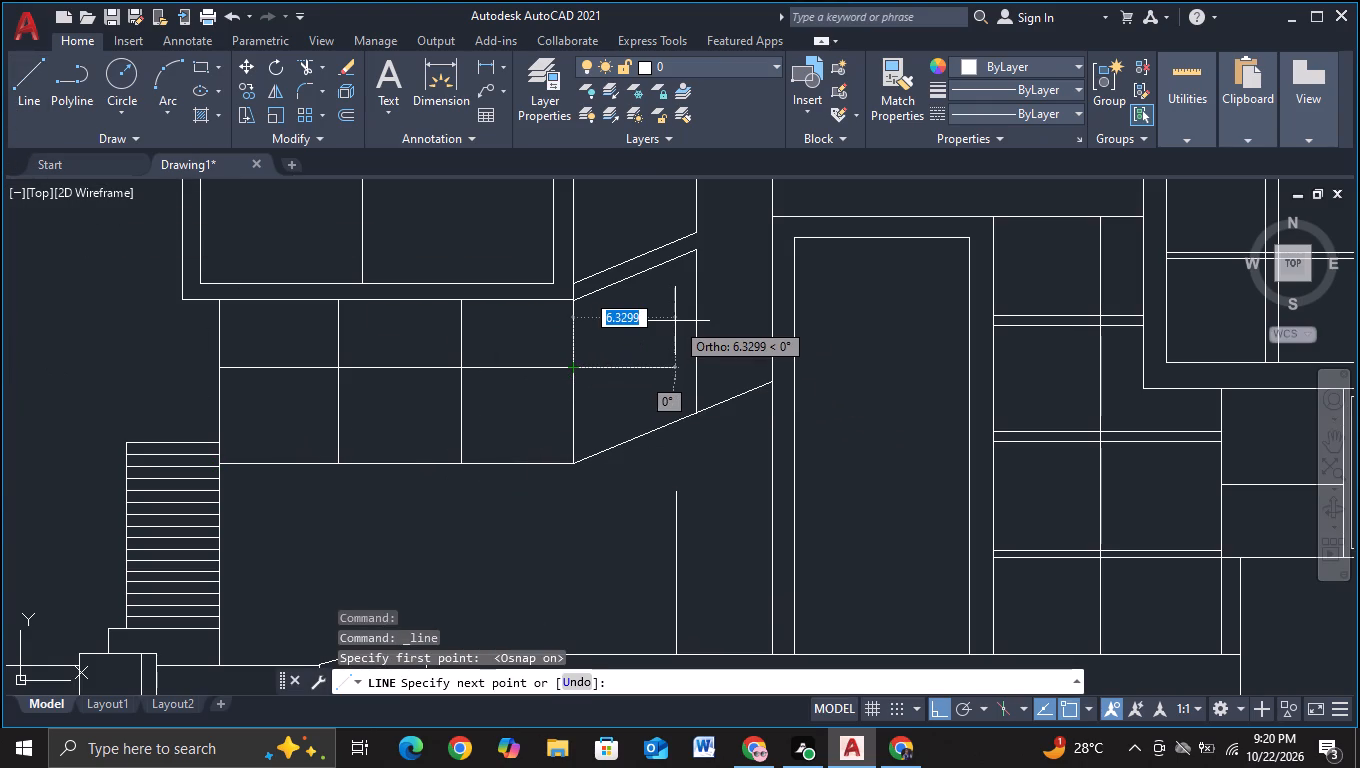
{"action": "key", "text": "F8"}
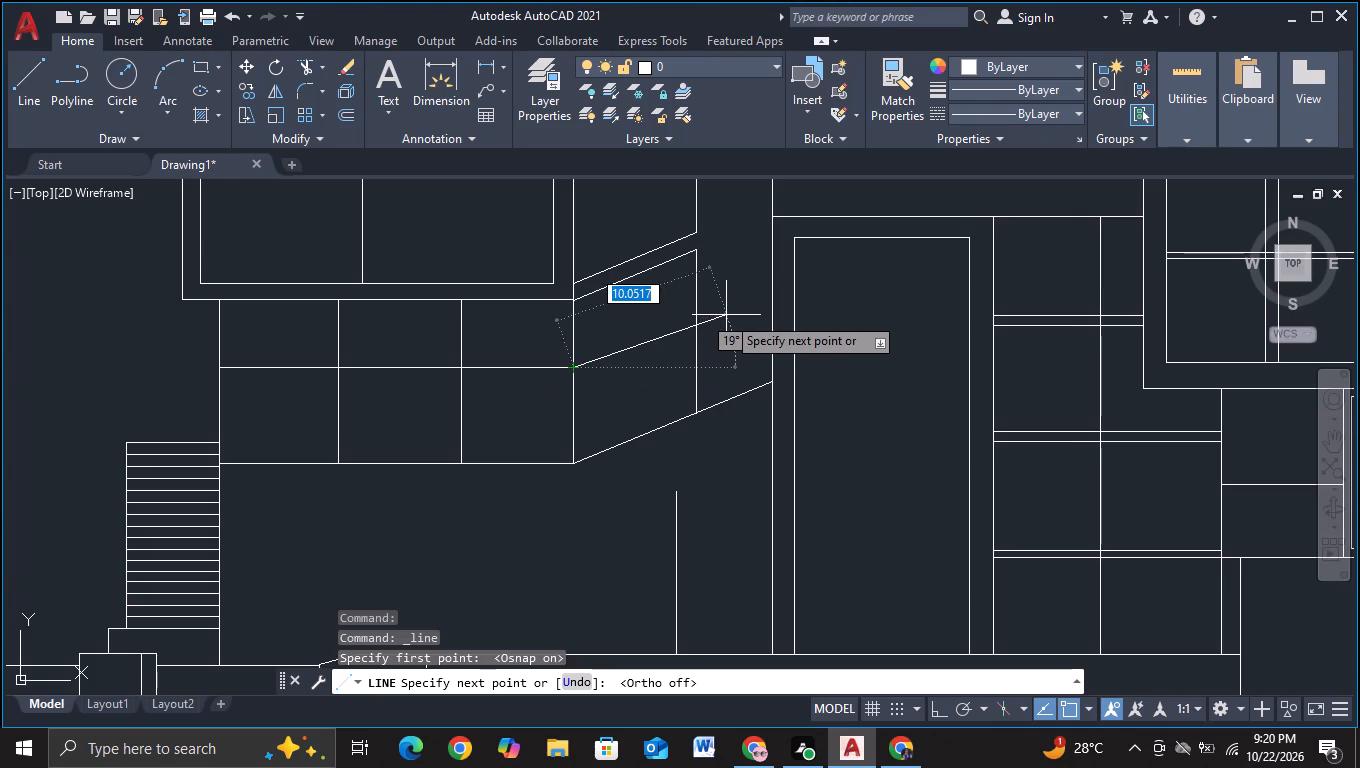
{"action": "left_click", "coordinate": [726, 315]}
{"action": "key", "text": "Escape"}
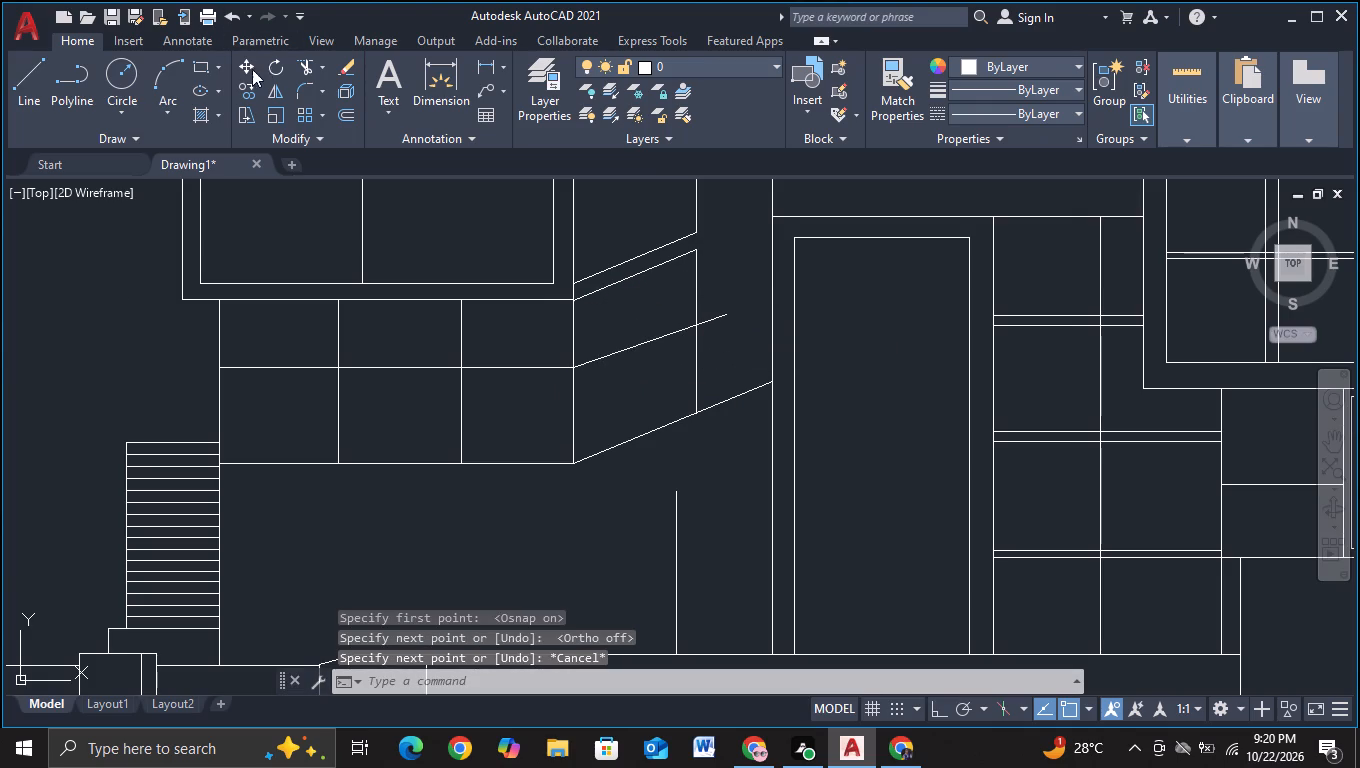
Trim the slanted line where it extends past the side face's right vertical edge.
{"action": "left_click", "coordinate": [306, 64]}
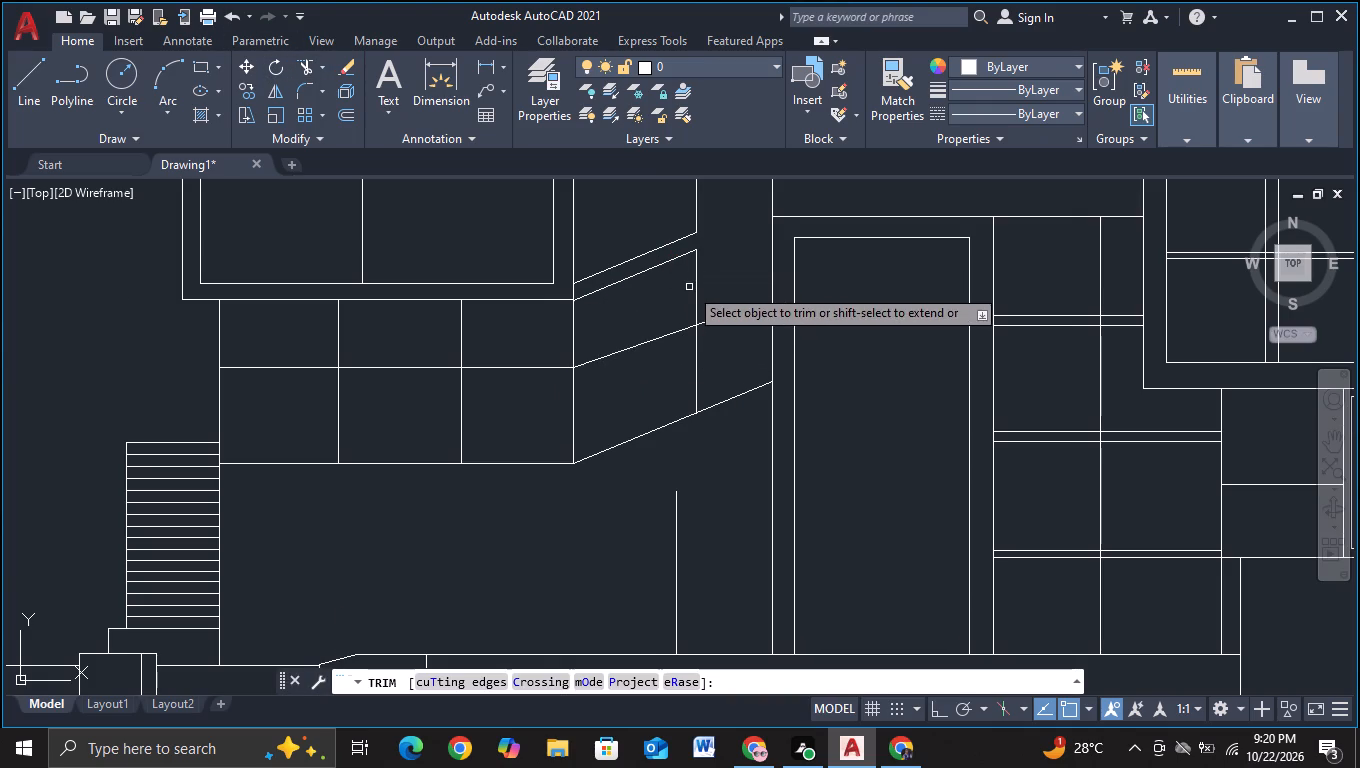
{"action": "left_click", "coordinate": [727, 315]}
{"action": "key", "text": "Escape"}
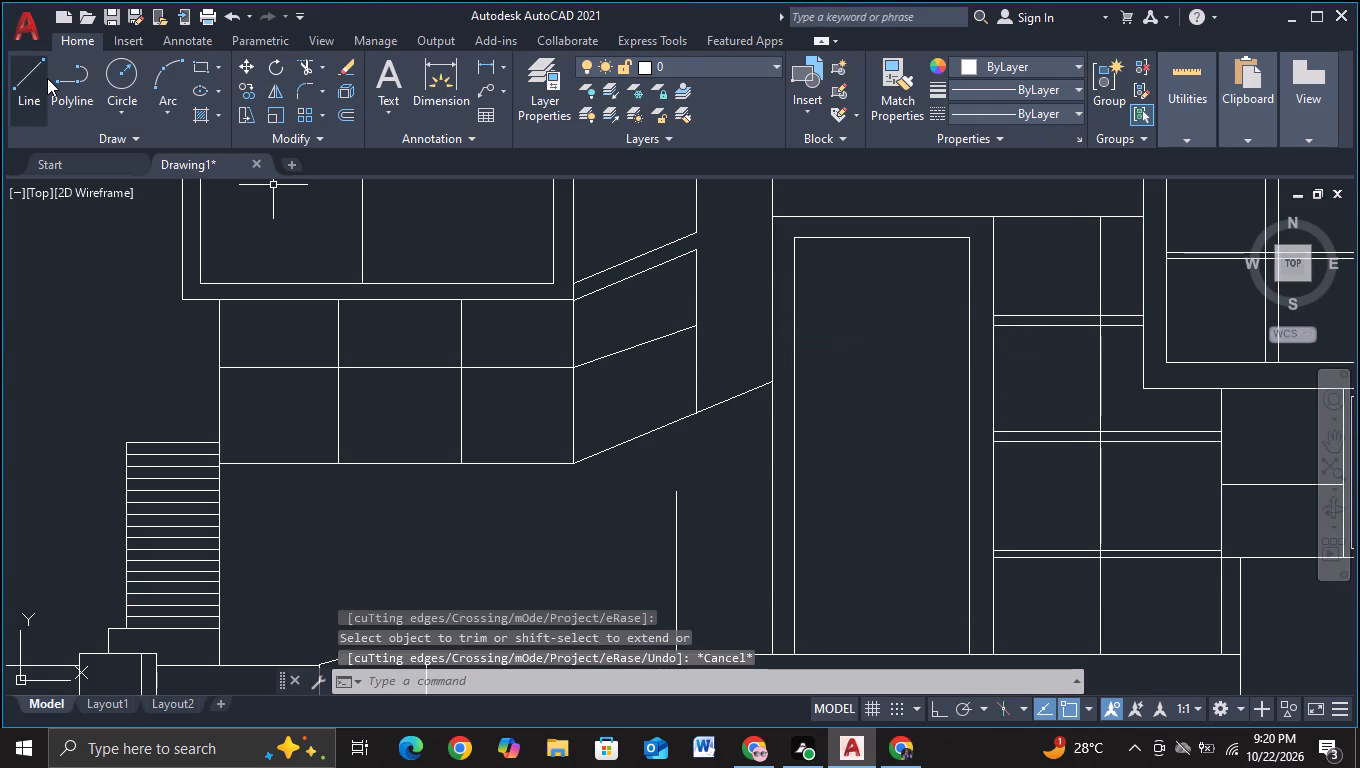
Turn ortho on and draw a vertical line midway across the slanted side face, extending past its upper and lower edges.
{"action": "left_click", "coordinate": [47, 78]}
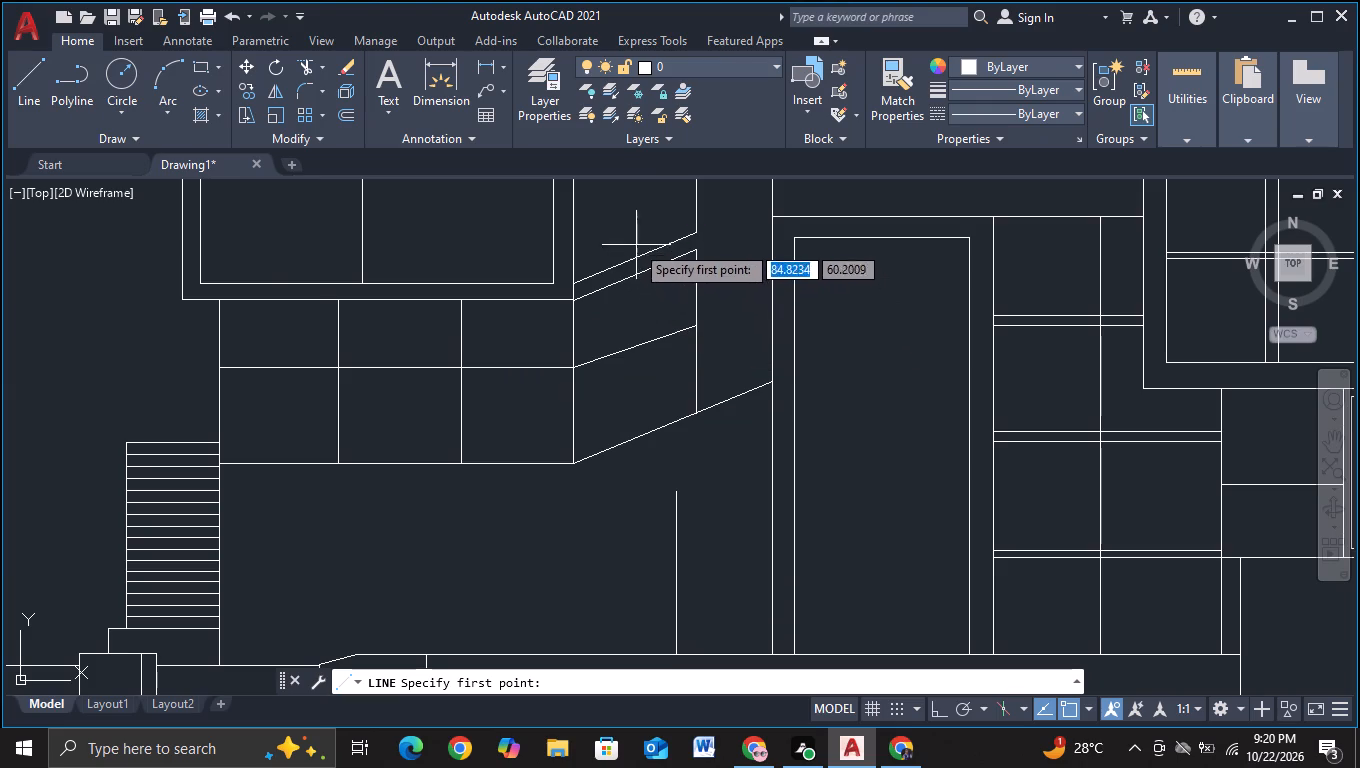
{"action": "left_click", "coordinate": [624, 232]}
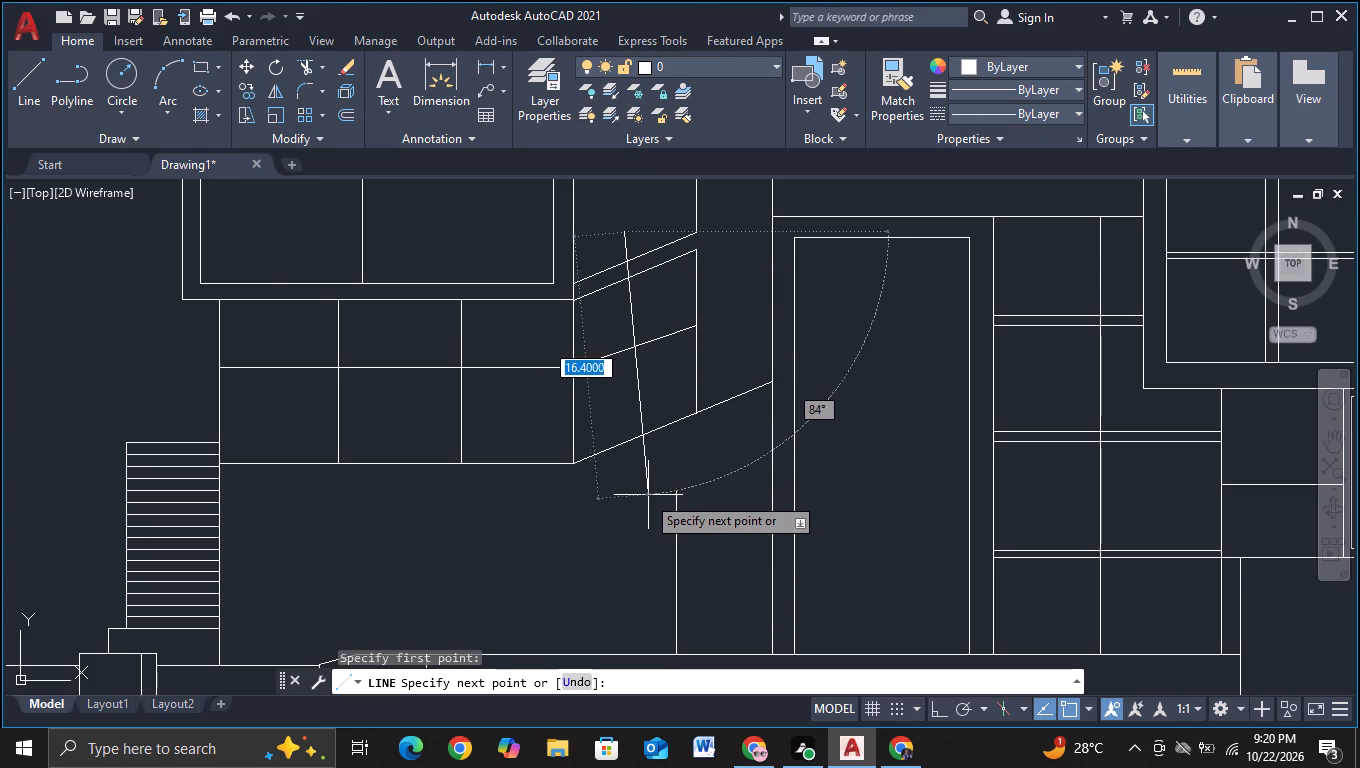
{"action": "key", "text": "F8"}
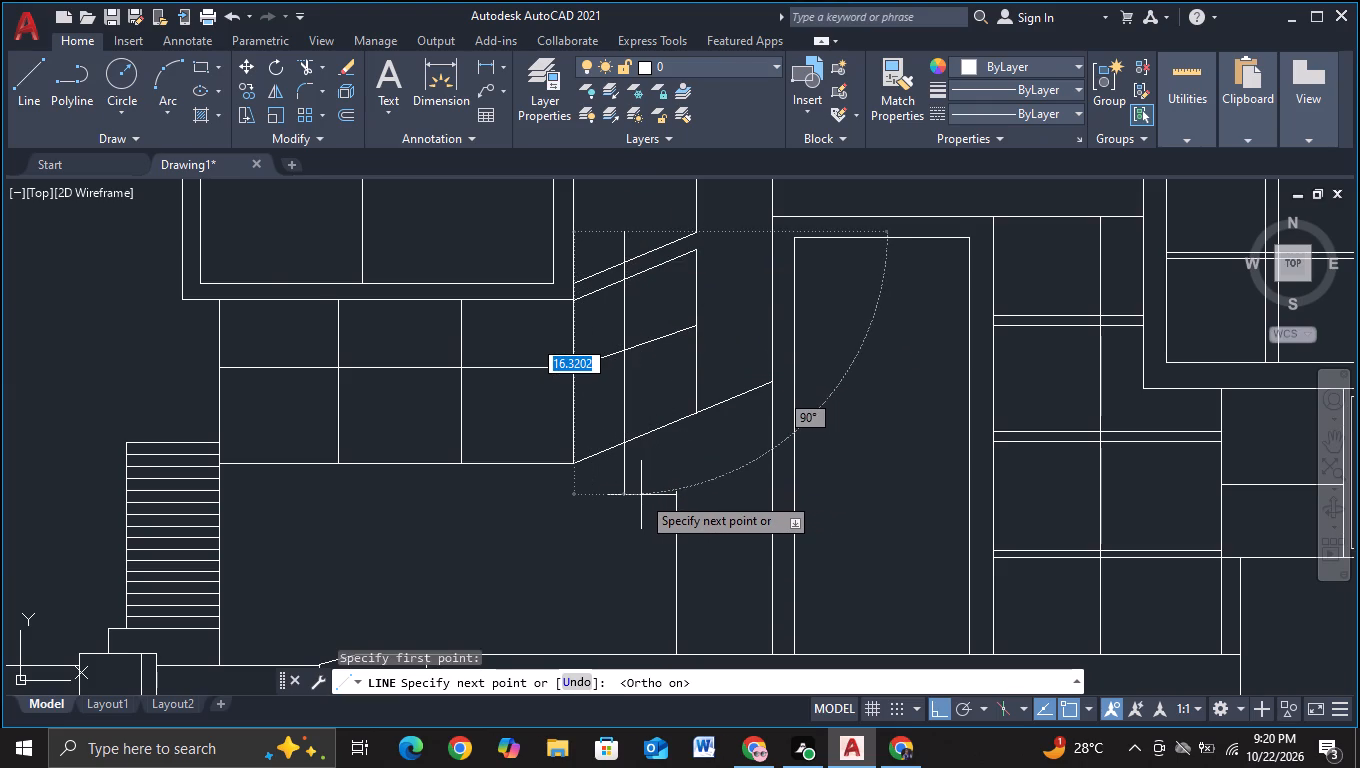
{"action": "left_click", "coordinate": [641, 495]}
{"action": "key", "text": "Escape"}
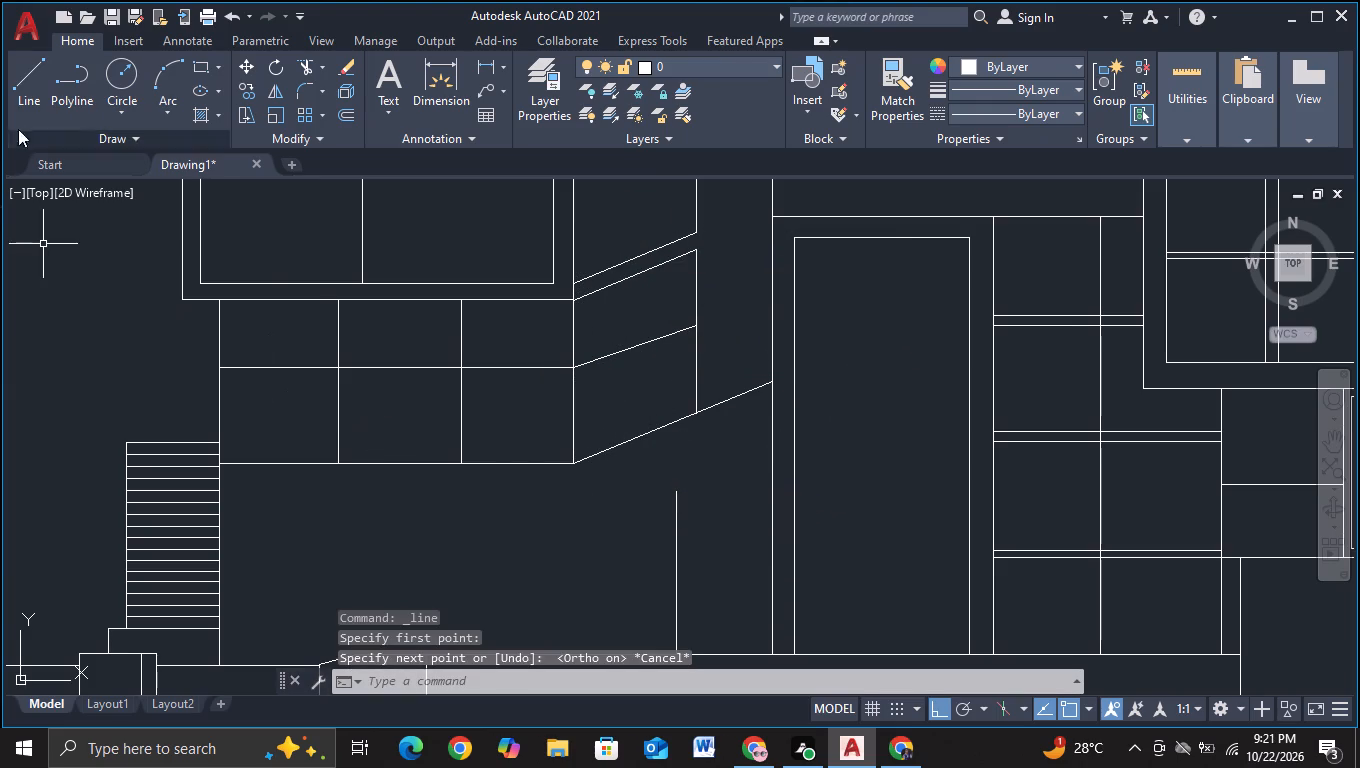
{"action": "left_click", "coordinate": [22, 106]}
{"action": "left_click", "coordinate": [635, 213]}
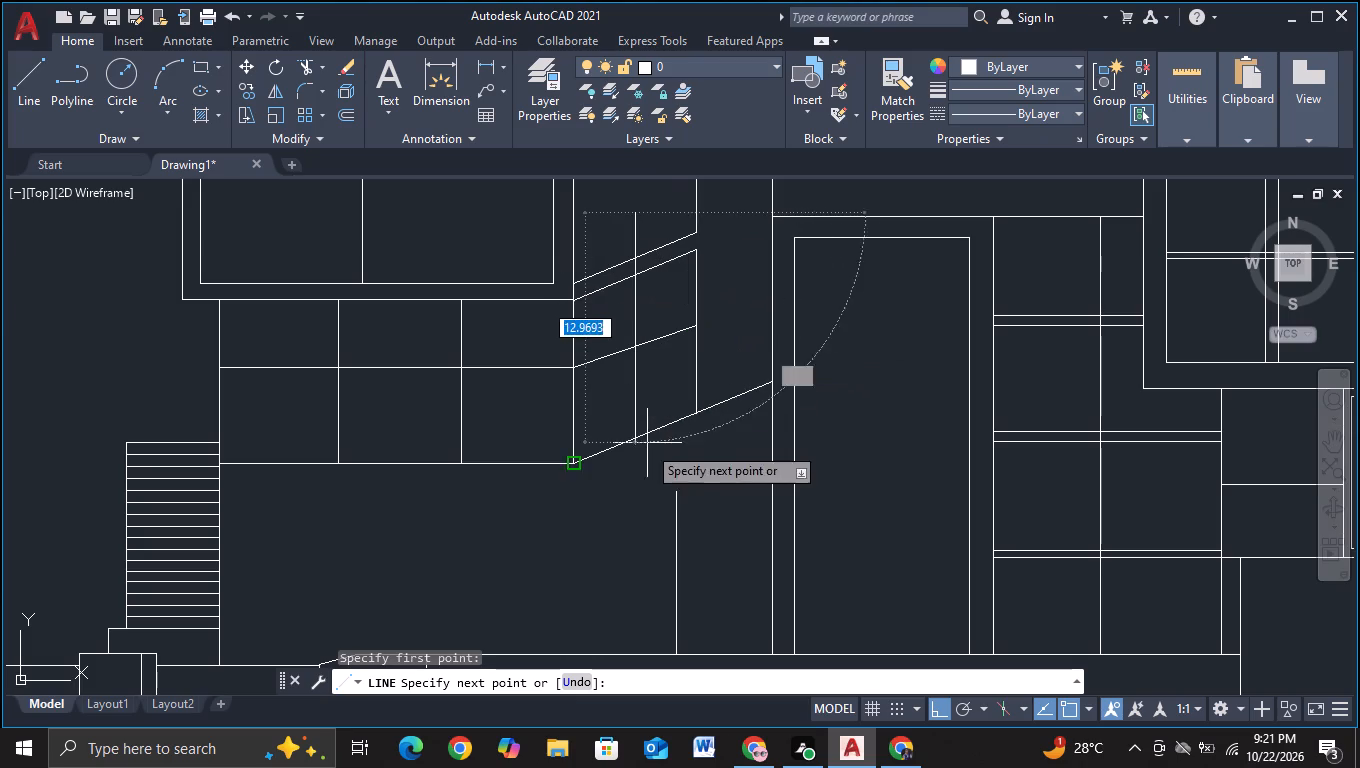
{"action": "left_click", "coordinate": [657, 481]}
{"action": "key", "text": "Escape"}
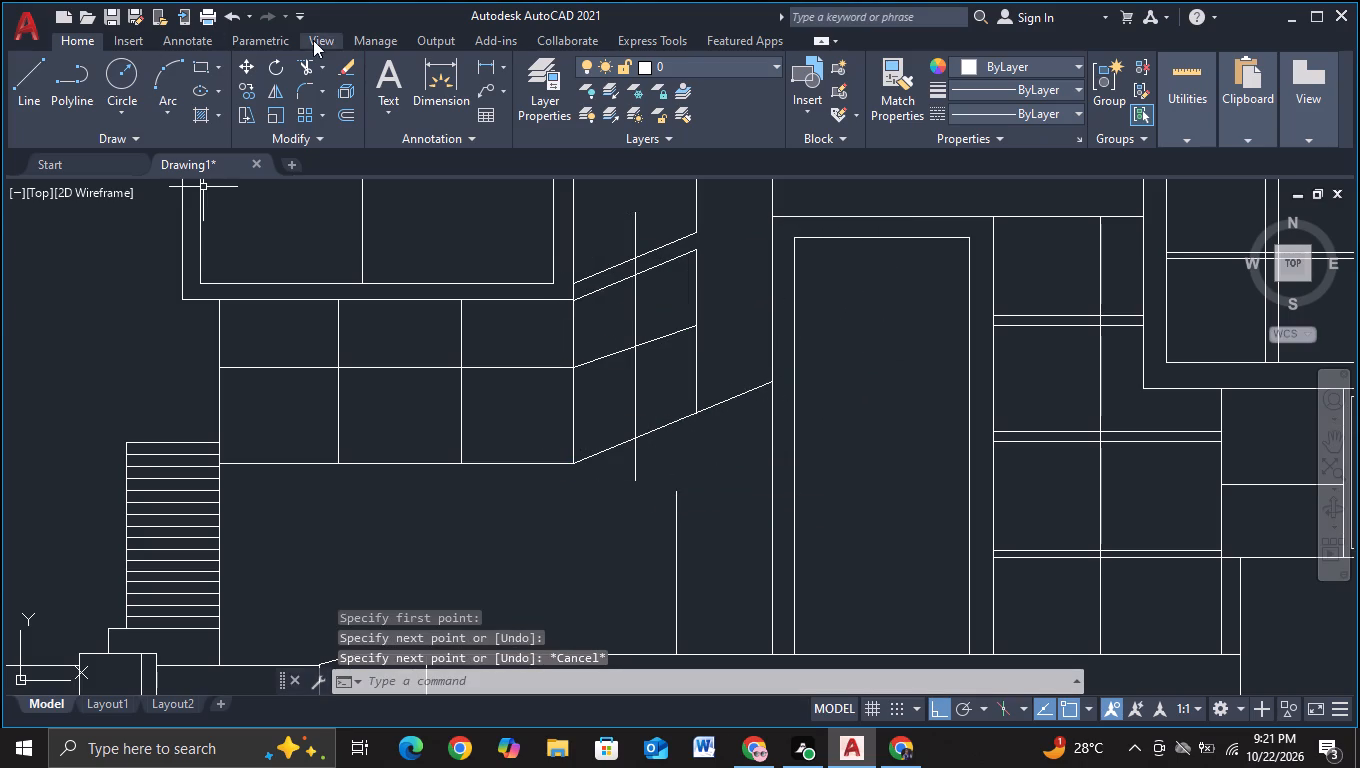
Trim the new vertical line above the side face's lower-block top edge and below its bottom edge.
{"action": "left_click", "coordinate": [301, 67]}
{"action": "left_click_drag", "start_coordinate": [625, 477], "coordinate": [655, 463]}
{"action": "left_click_drag", "start_coordinate": [617, 245], "coordinate": [653, 227]}
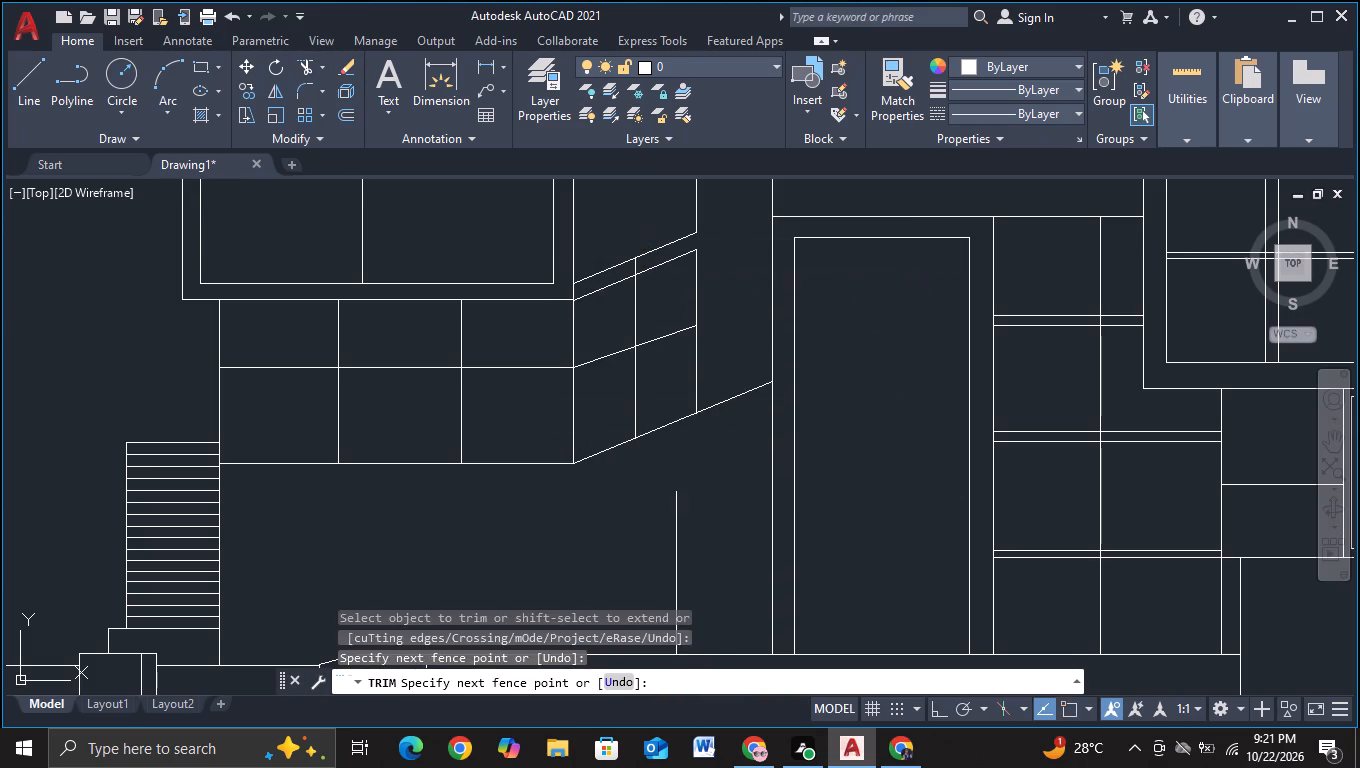
{"action": "left_click", "coordinate": [636, 267]}
{"action": "key", "text": "Escape"}
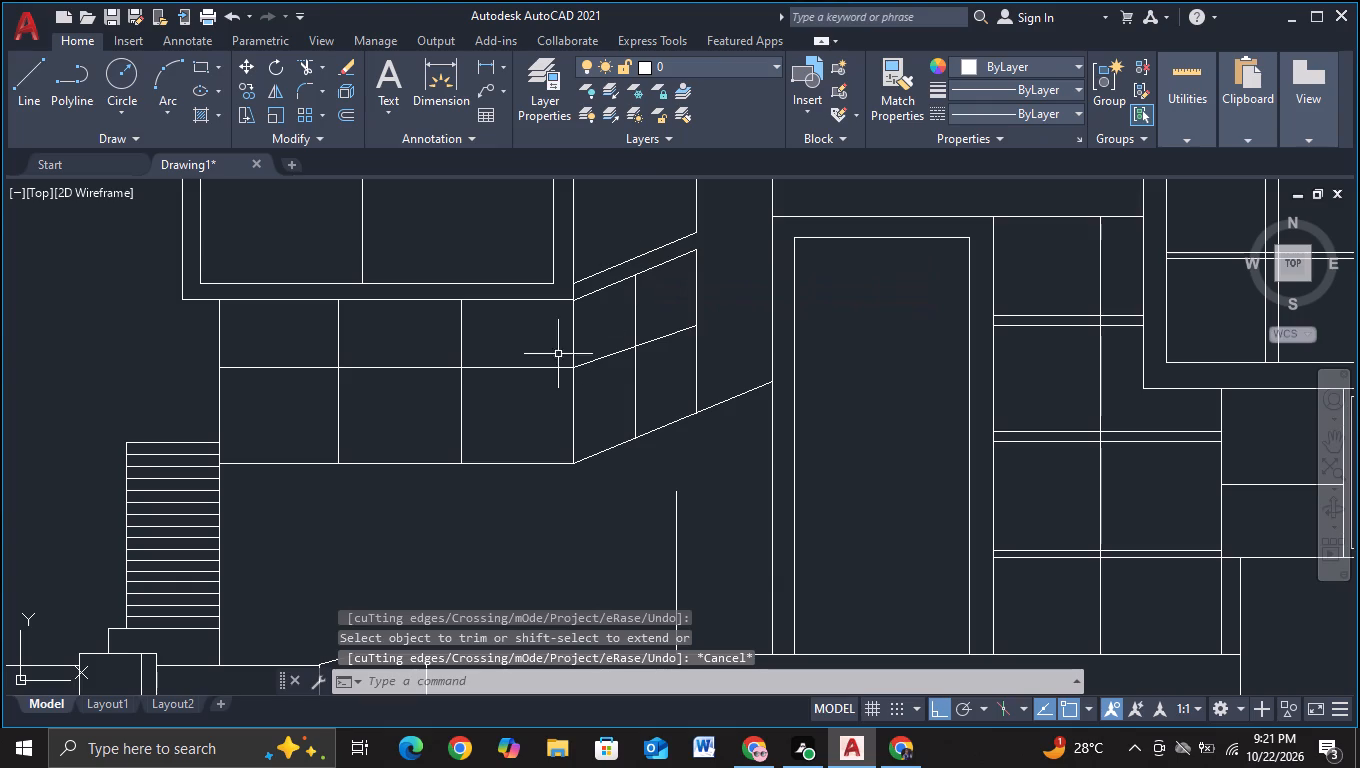
Copy the lower block's right vertical edge a short distance to the left to form a double line.
{"action": "left_click", "coordinate": [571, 398]}
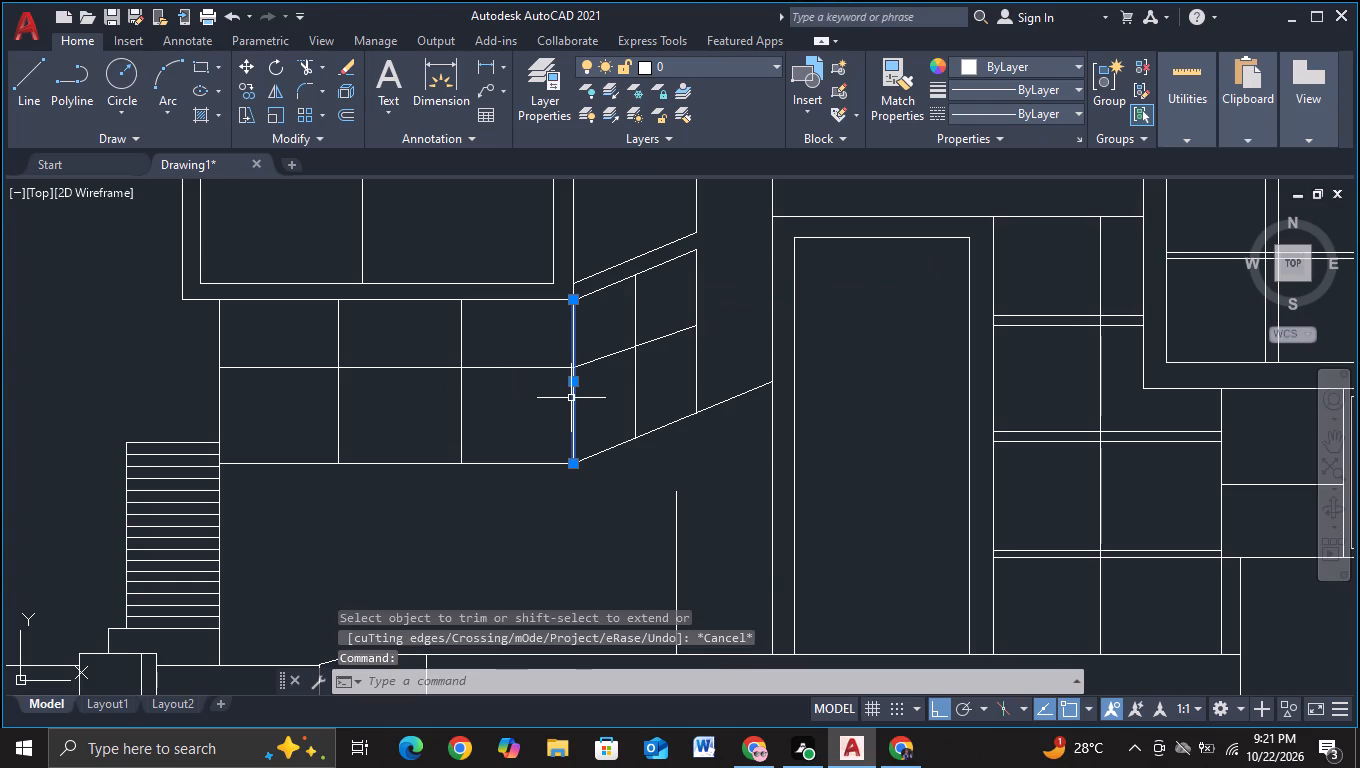
{"action": "key", "text": "c"}
{"action": "left_click", "coordinate": [635, 465]}
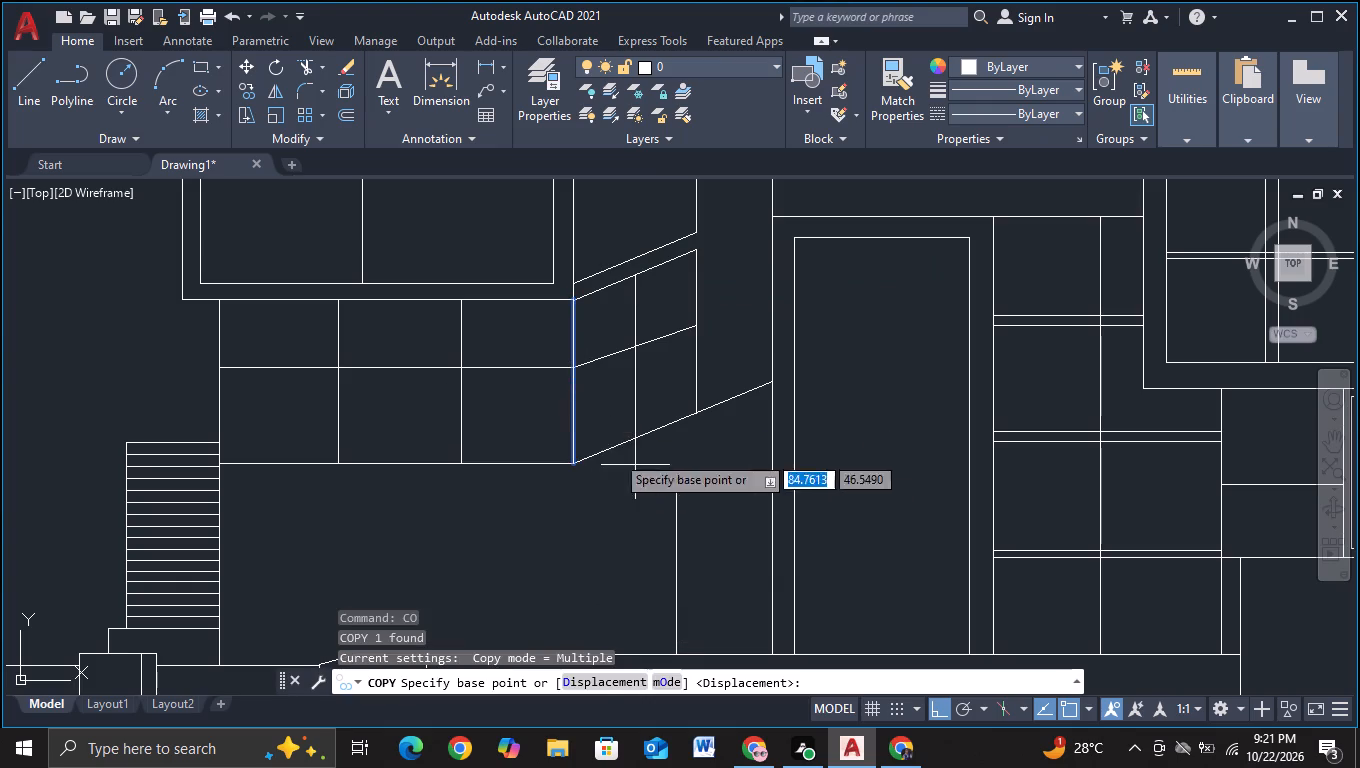
{"action": "left_click", "coordinate": [572, 405]}
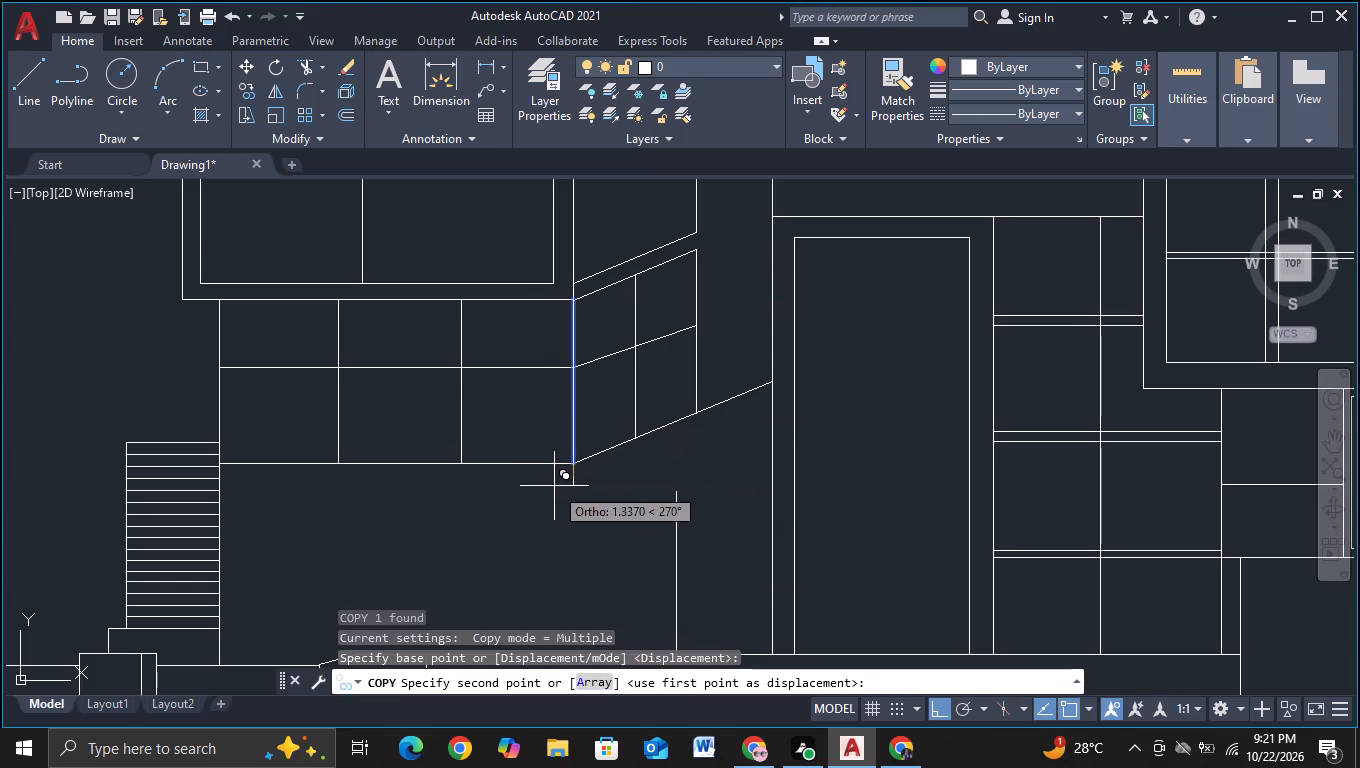
{"action": "scroll", "coordinate": [565, 499], "scroll_direction": "up", "scroll_amount": 2}
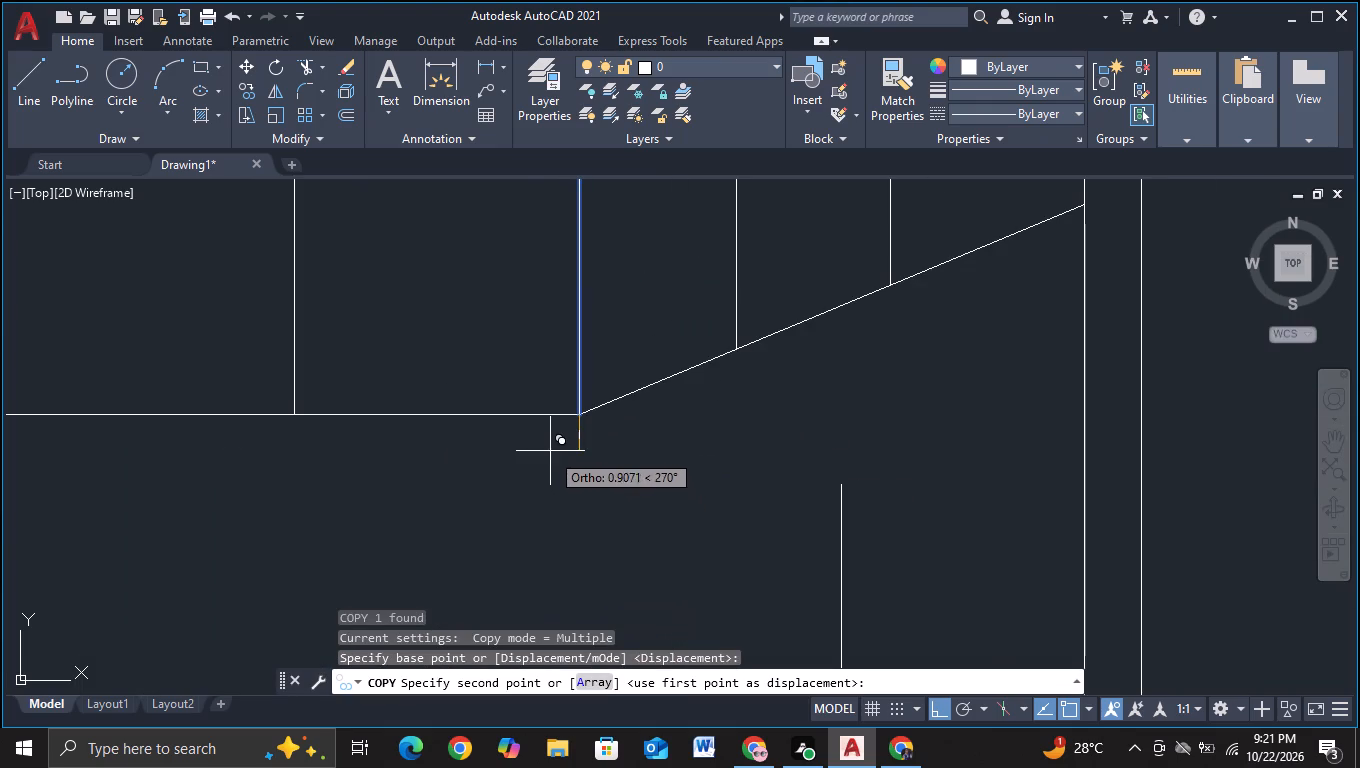
{"action": "left_click", "coordinate": [553, 431]}
{"action": "key", "text": "Escape"}
Draw a vertical line from the copied edge's bottom end down past the truss bridge's top line.
{"action": "scroll", "coordinate": [563, 451], "scroll_direction": "down", "scroll_amount": 2}
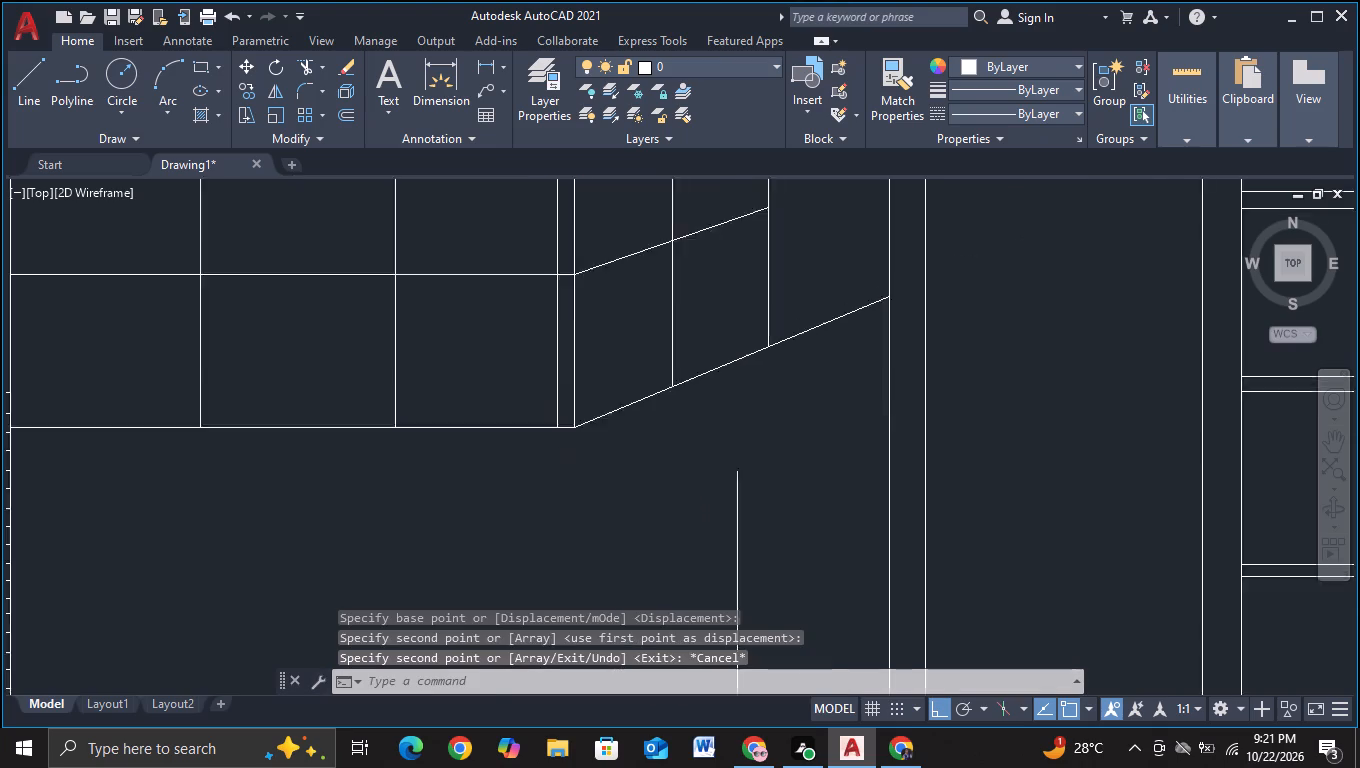
{"action": "scroll", "coordinate": [563, 454], "scroll_direction": "down", "scroll_amount": 1}
{"action": "middle_click_drag", "start_coordinate": [582, 481], "coordinate": [590, 430]}
{"action": "middle_click_drag", "start_coordinate": [590, 456], "coordinate": [472, 506]}
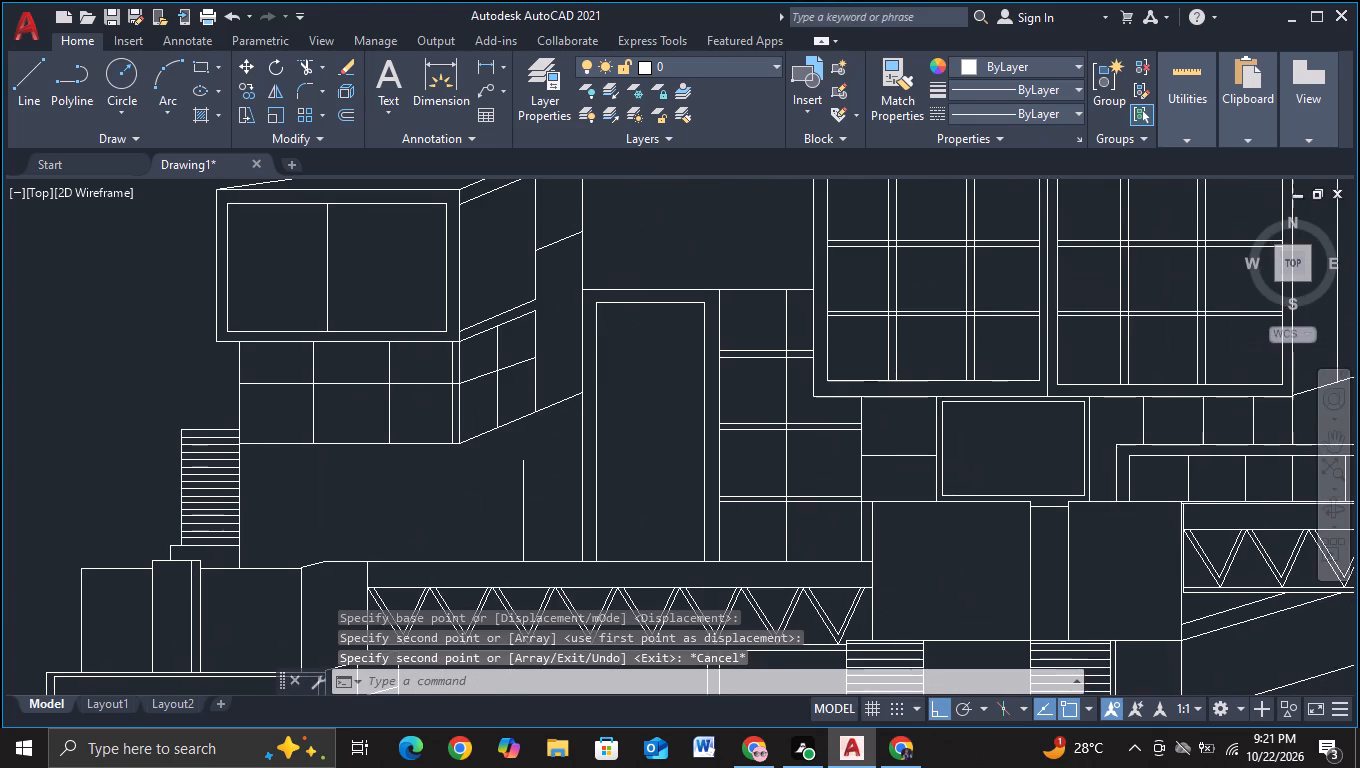
{"action": "middle_click_drag", "start_coordinate": [477, 502], "coordinate": [501, 416]}
{"action": "scroll", "coordinate": [501, 416], "scroll_direction": "down", "scroll_amount": 1}
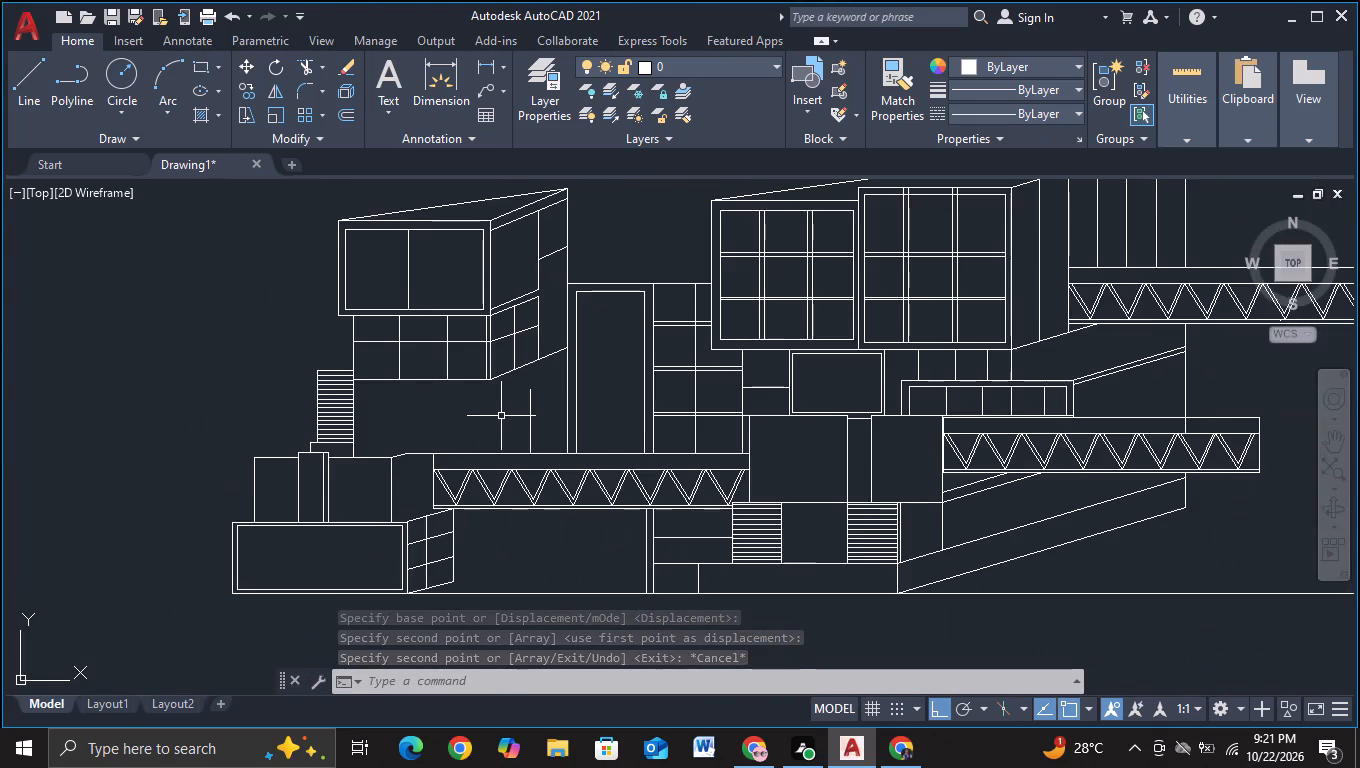
{"action": "middle_click_drag", "start_coordinate": [501, 416], "coordinate": [504, 376]}
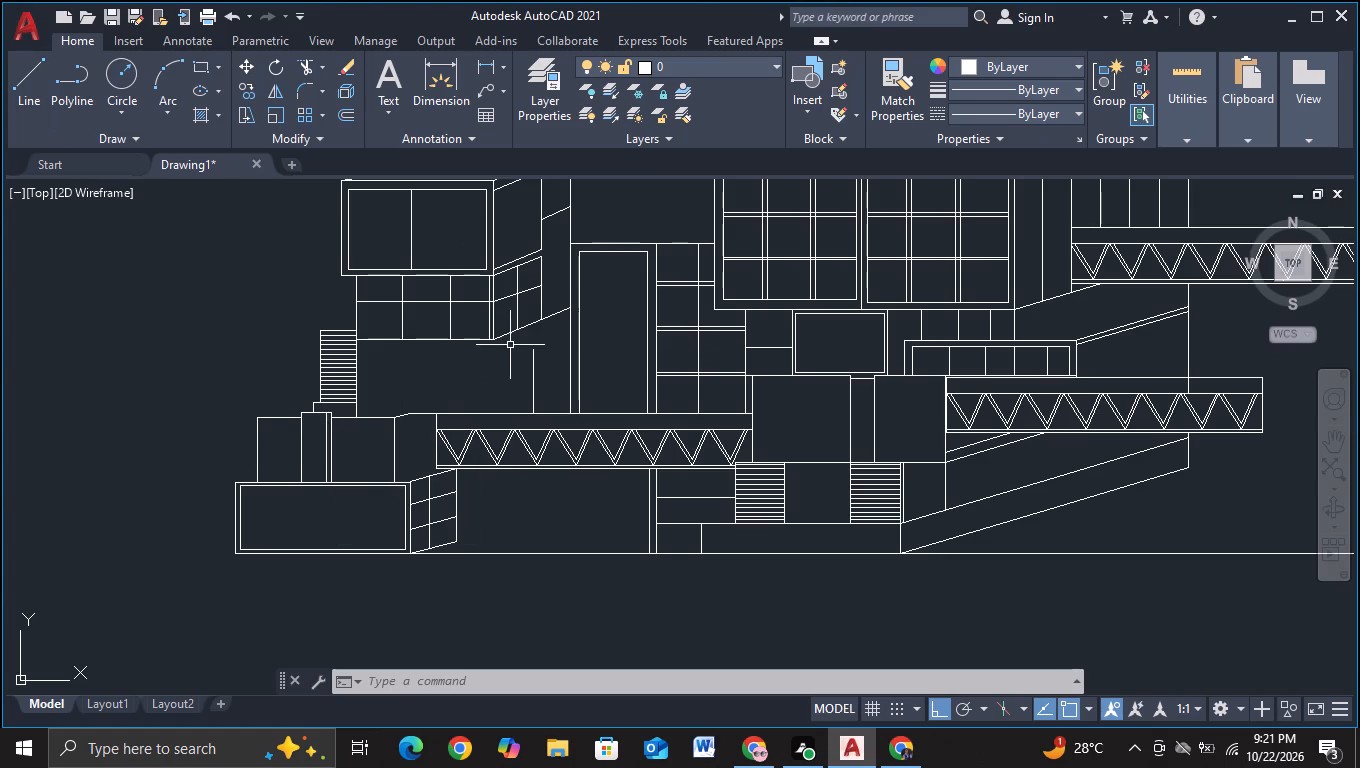
{"action": "middle_click_drag", "start_coordinate": [493, 396], "coordinate": [422, 385]}
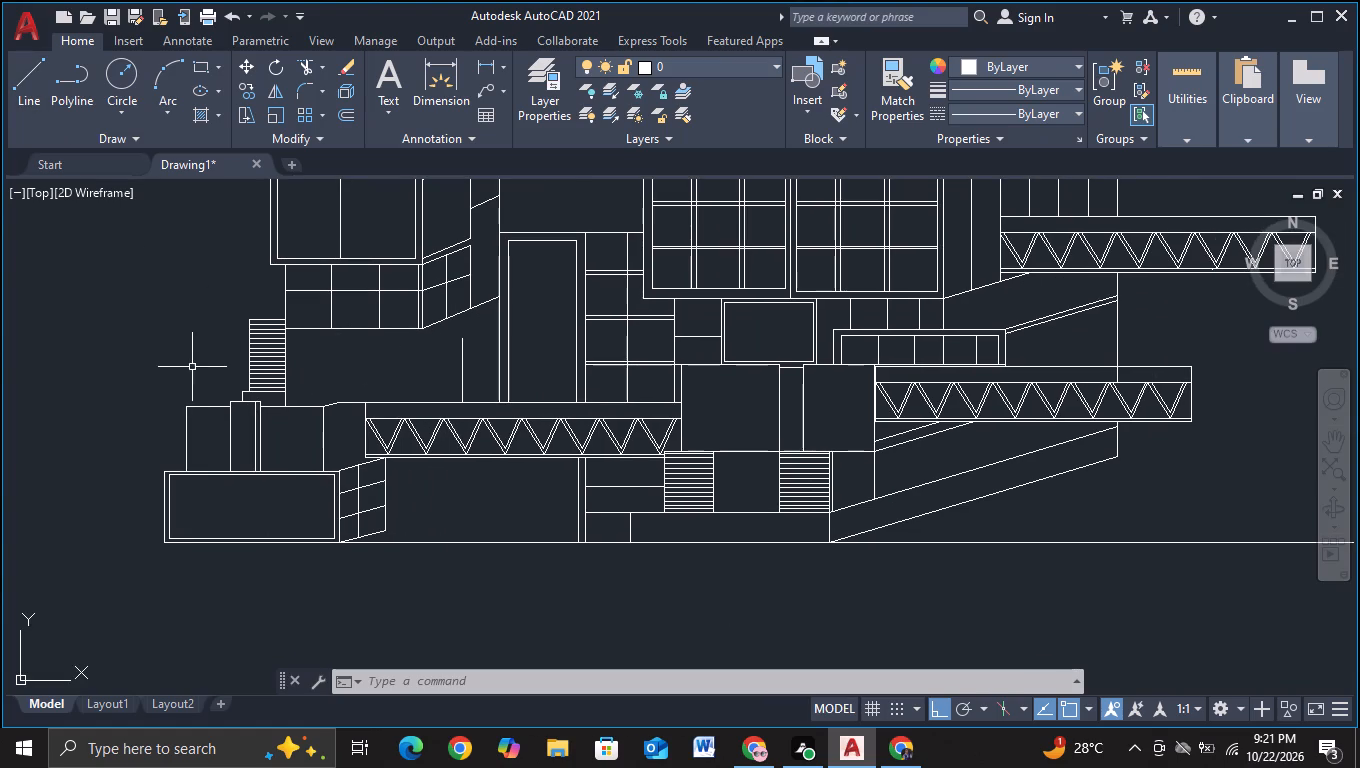
{"action": "left_click", "coordinate": [13, 112]}
{"action": "scroll", "coordinate": [580, 408], "scroll_direction": "up", "scroll_amount": 2}
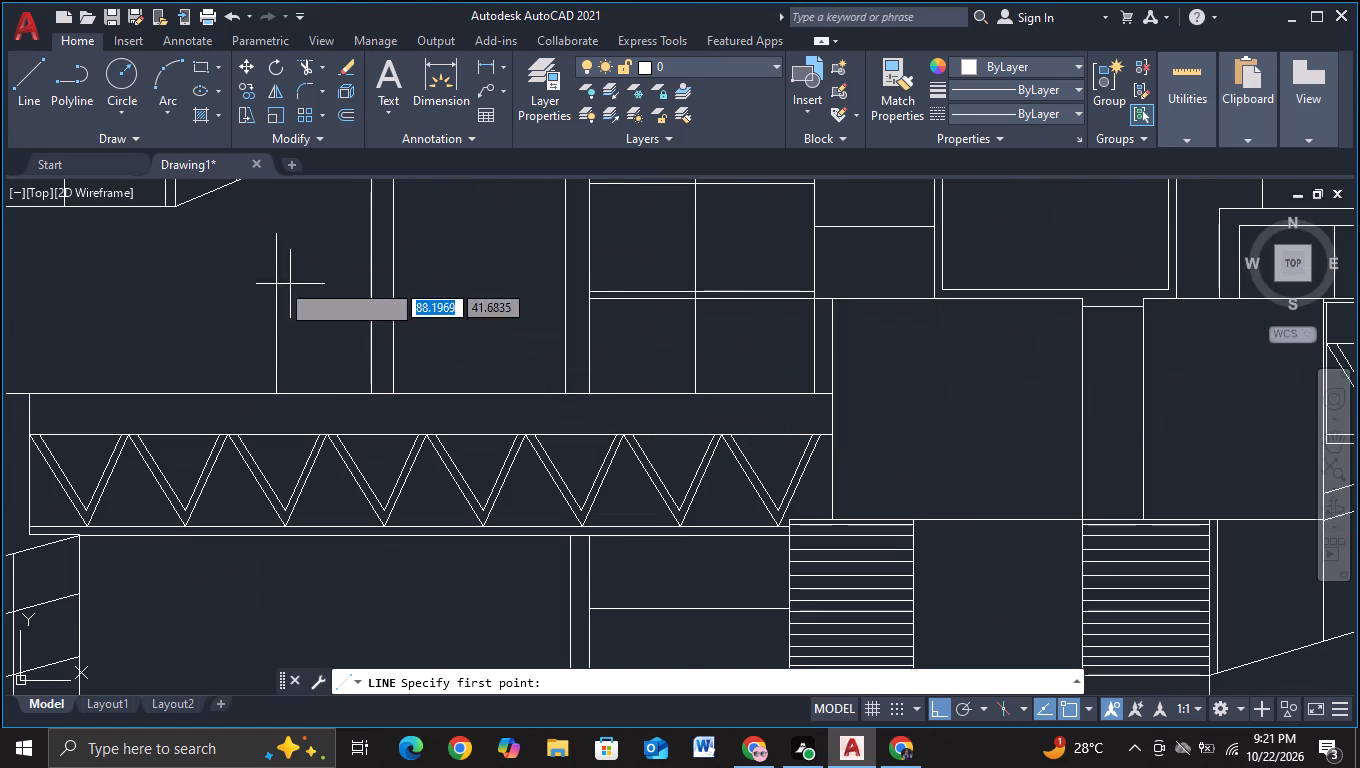
{"action": "middle_click_drag", "start_coordinate": [214, 331], "coordinate": [490, 377]}
{"action": "left_click", "coordinate": [438, 258]}
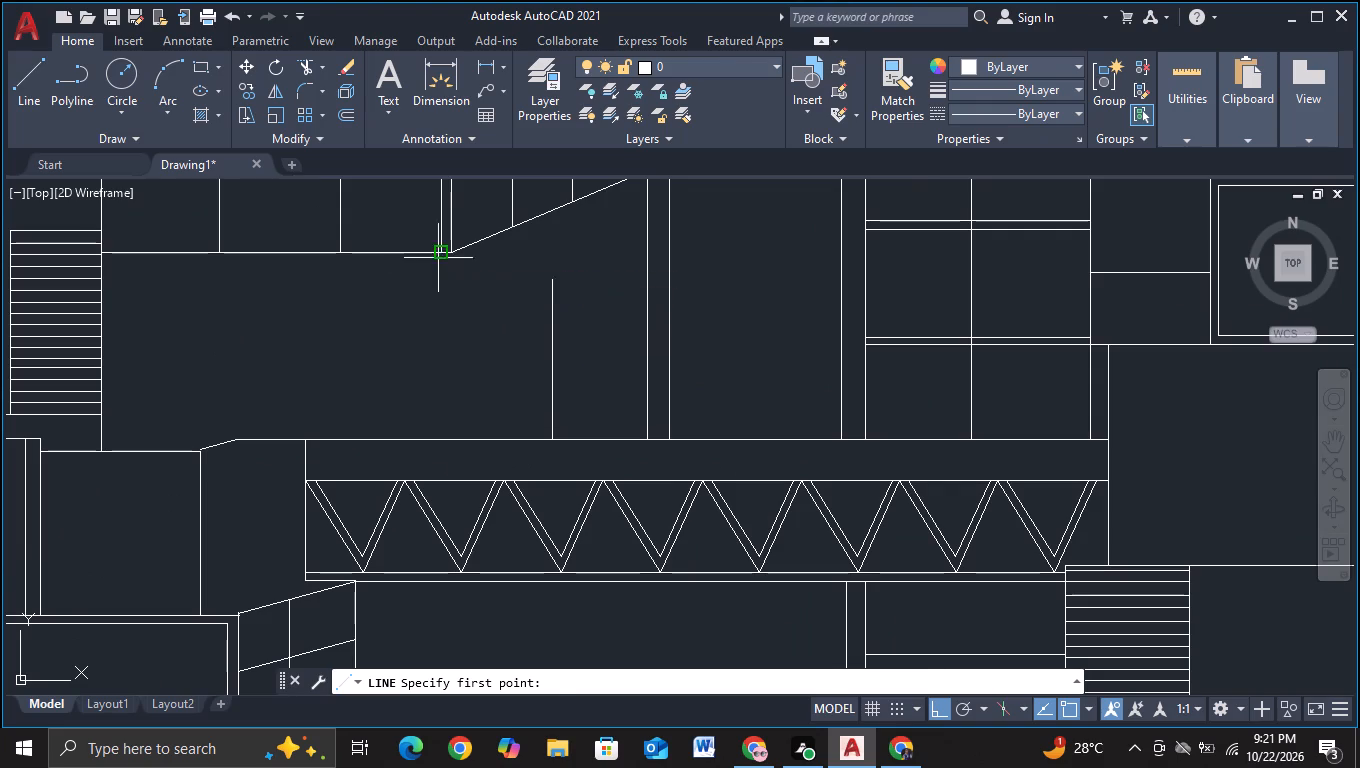
{"action": "scroll", "coordinate": [462, 493], "scroll_direction": "up", "scroll_amount": 2}
{"action": "left_click", "coordinate": [456, 424]}
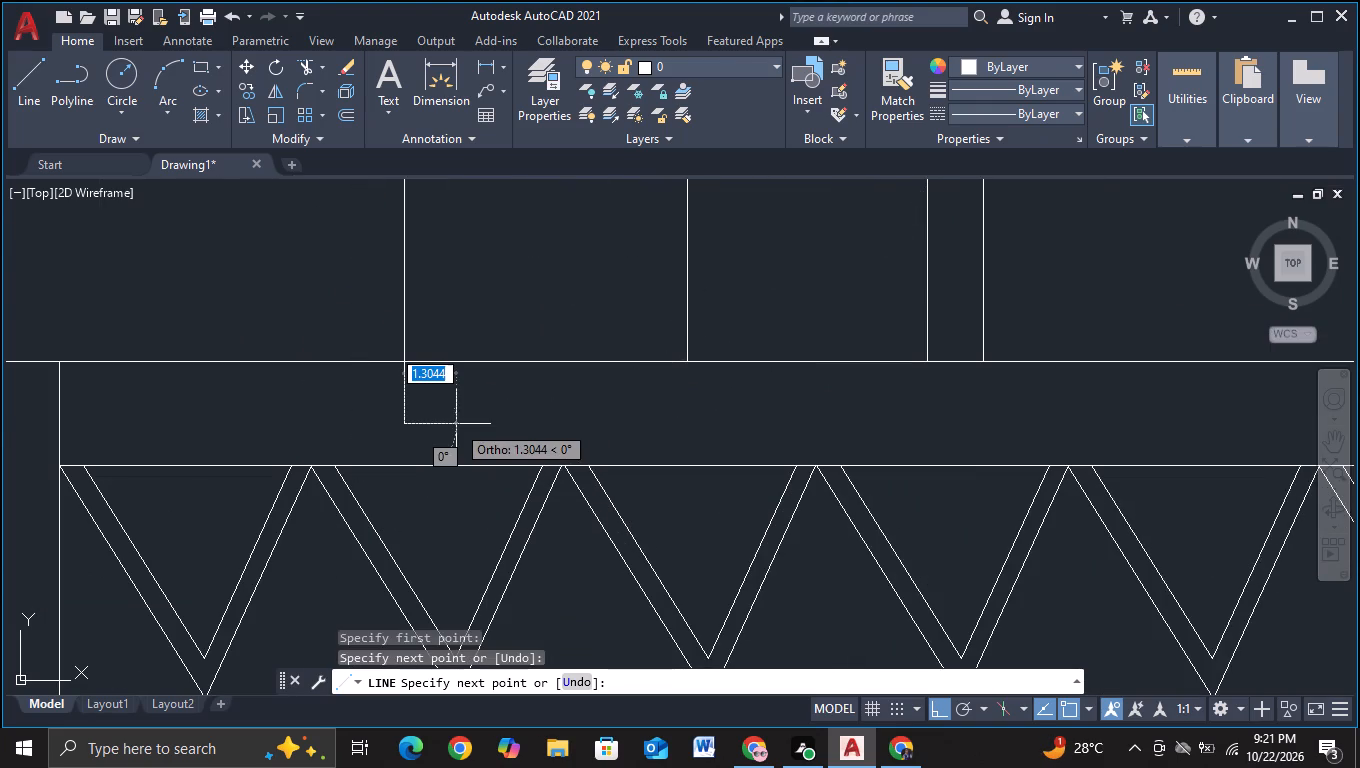
{"action": "key", "text": "Escape"}
{"action": "scroll", "coordinate": [434, 404], "scroll_direction": "down", "scroll_amount": 2}
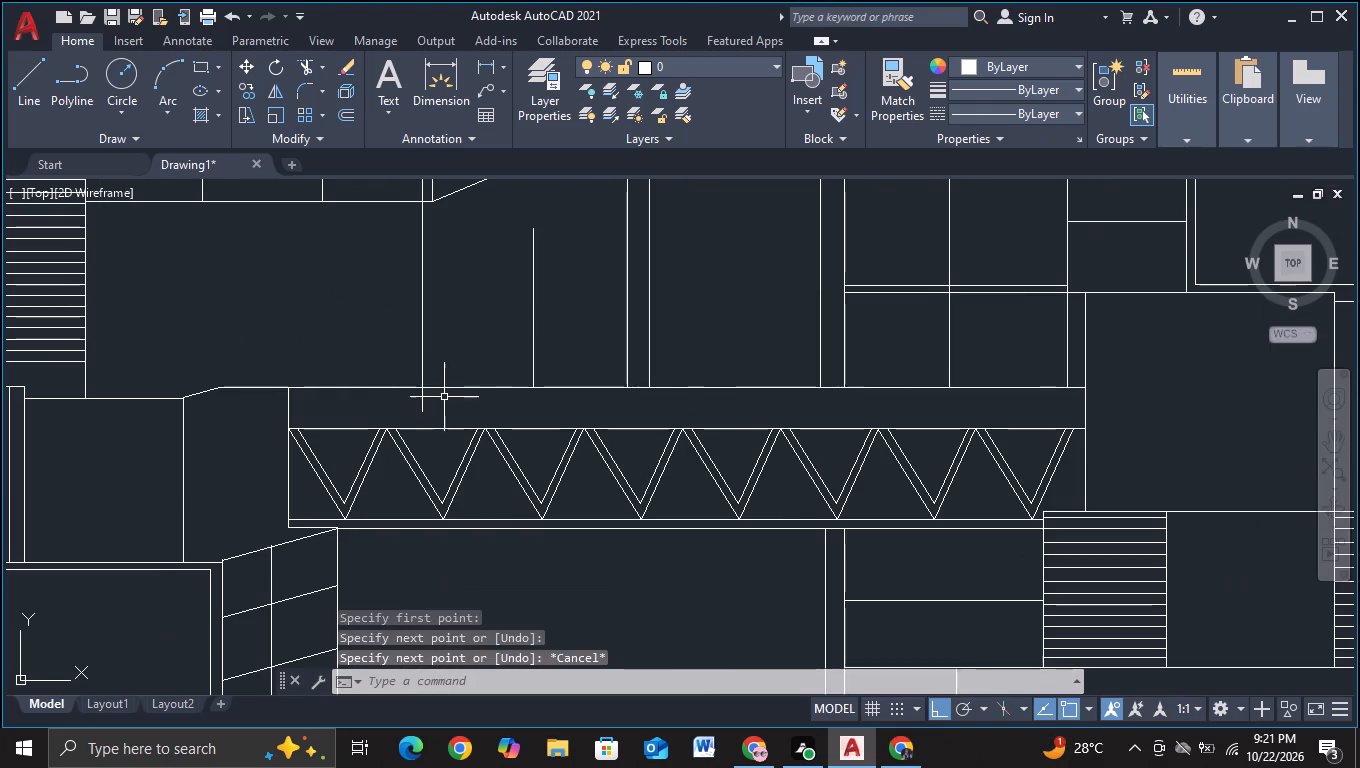
Draw a parallel vertical line about 13 units long from the lower block's bottom-right corner down past the truss bridge's top line.
{"action": "middle_click_drag", "start_coordinate": [480, 320], "coordinate": [476, 360]}
{"action": "left_click", "coordinate": [31, 93]}
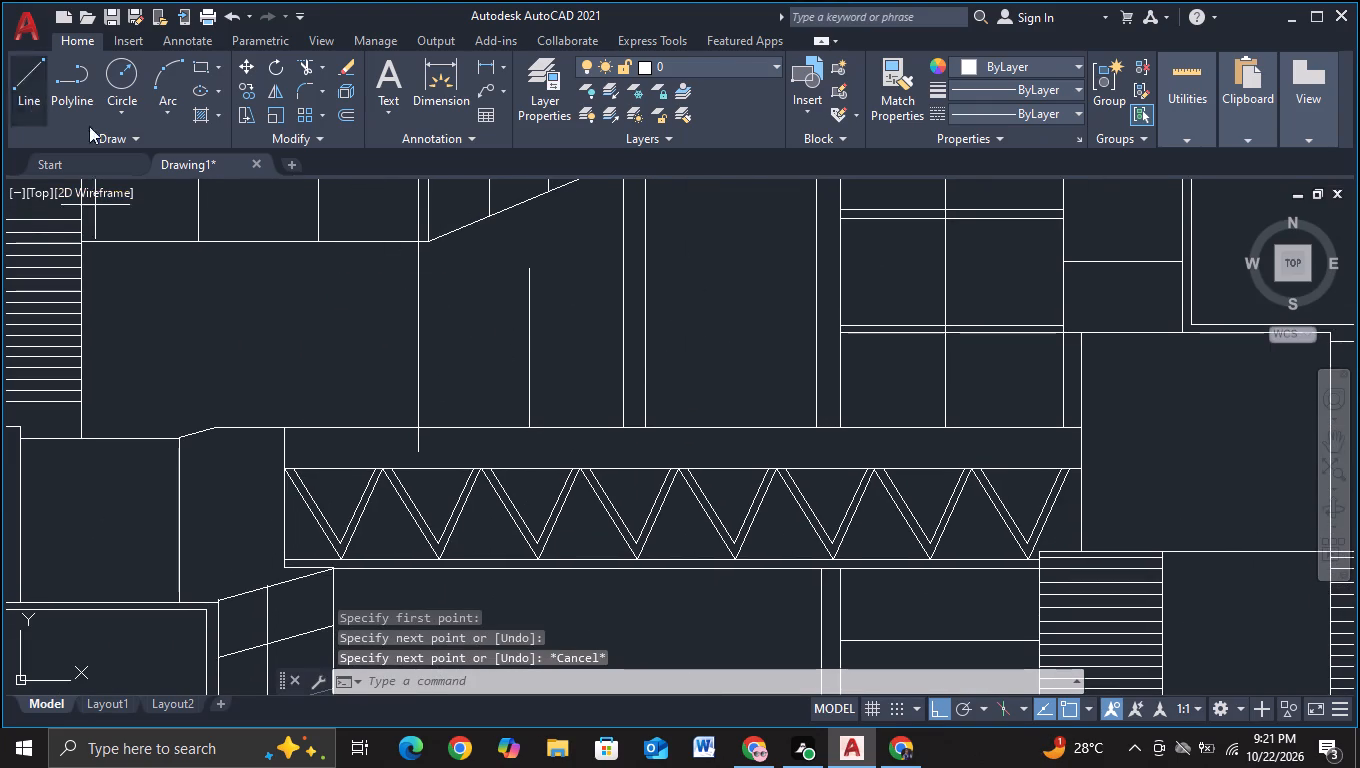
{"action": "left_click", "coordinate": [429, 243]}
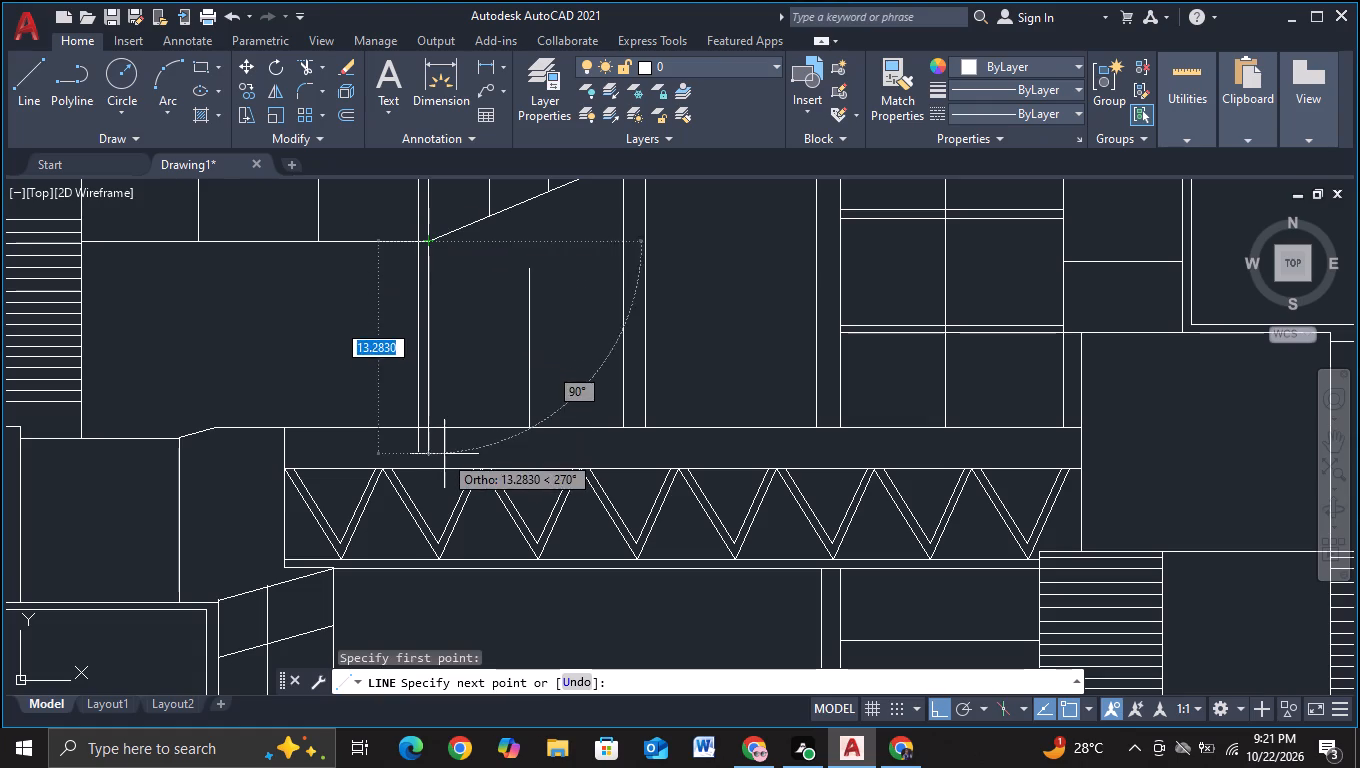
{"action": "left_click", "coordinate": [441, 455]}
{"action": "key", "text": "Escape"}
Trim both vertical lines at the truss bridge's top line and remove the short stray vertical line beside them.
{"action": "left_click", "coordinate": [306, 63]}
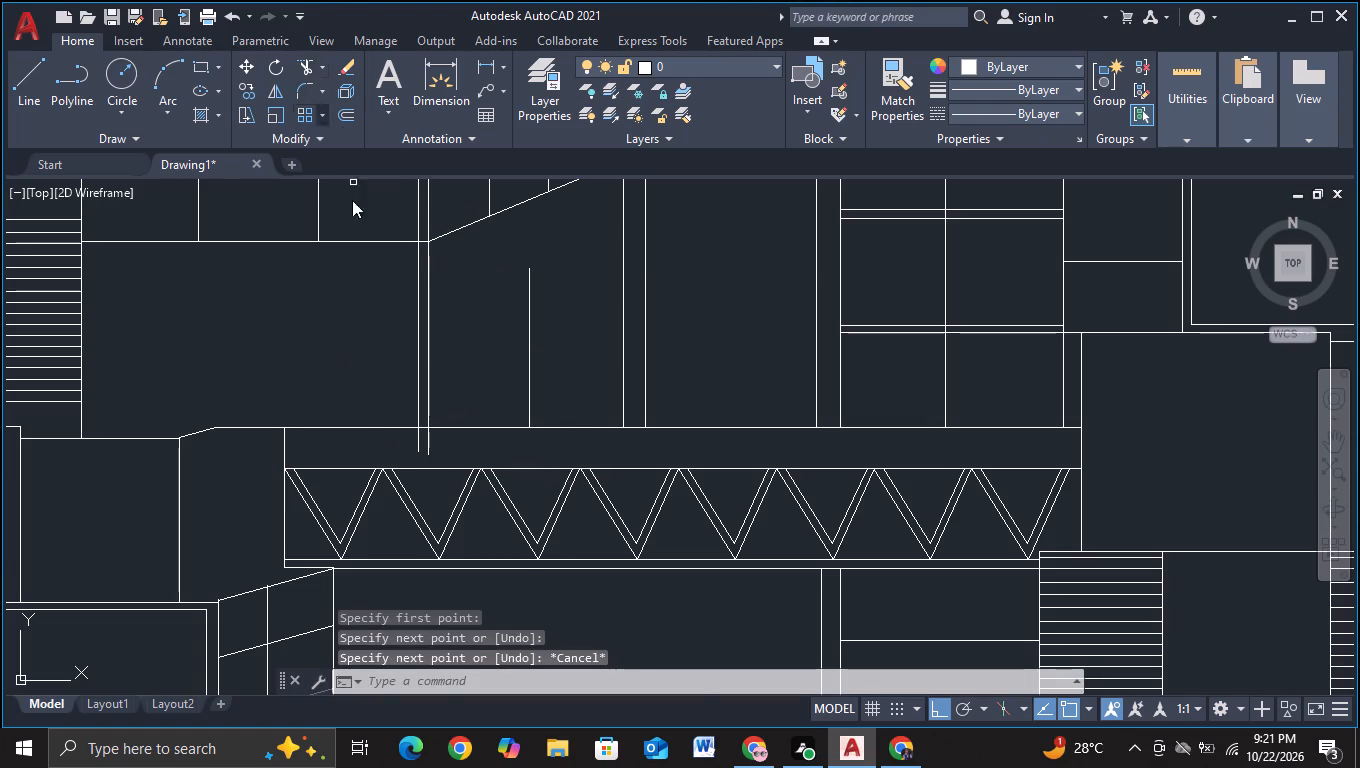
{"action": "left_click_drag", "start_coordinate": [400, 441], "coordinate": [504, 455]}
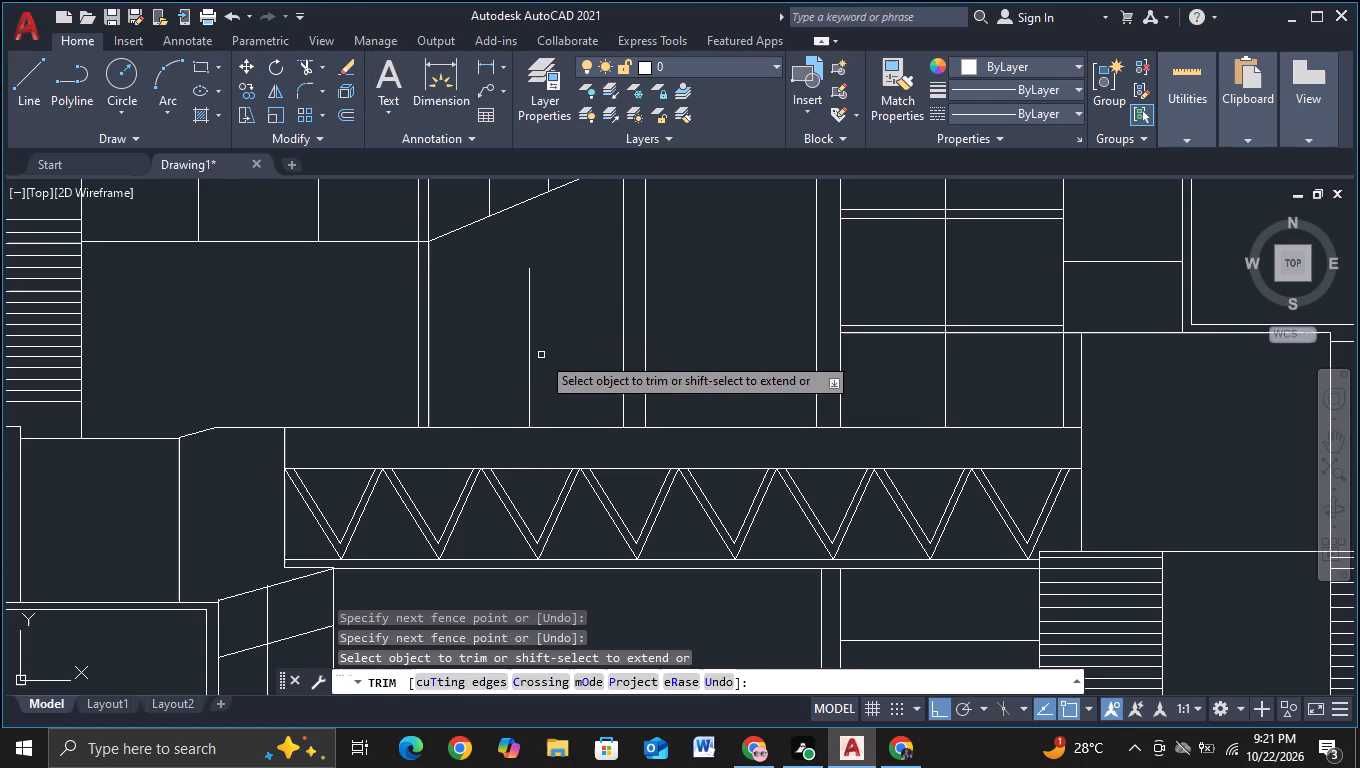
{"action": "left_click_drag", "start_coordinate": [553, 338], "coordinate": [465, 363]}
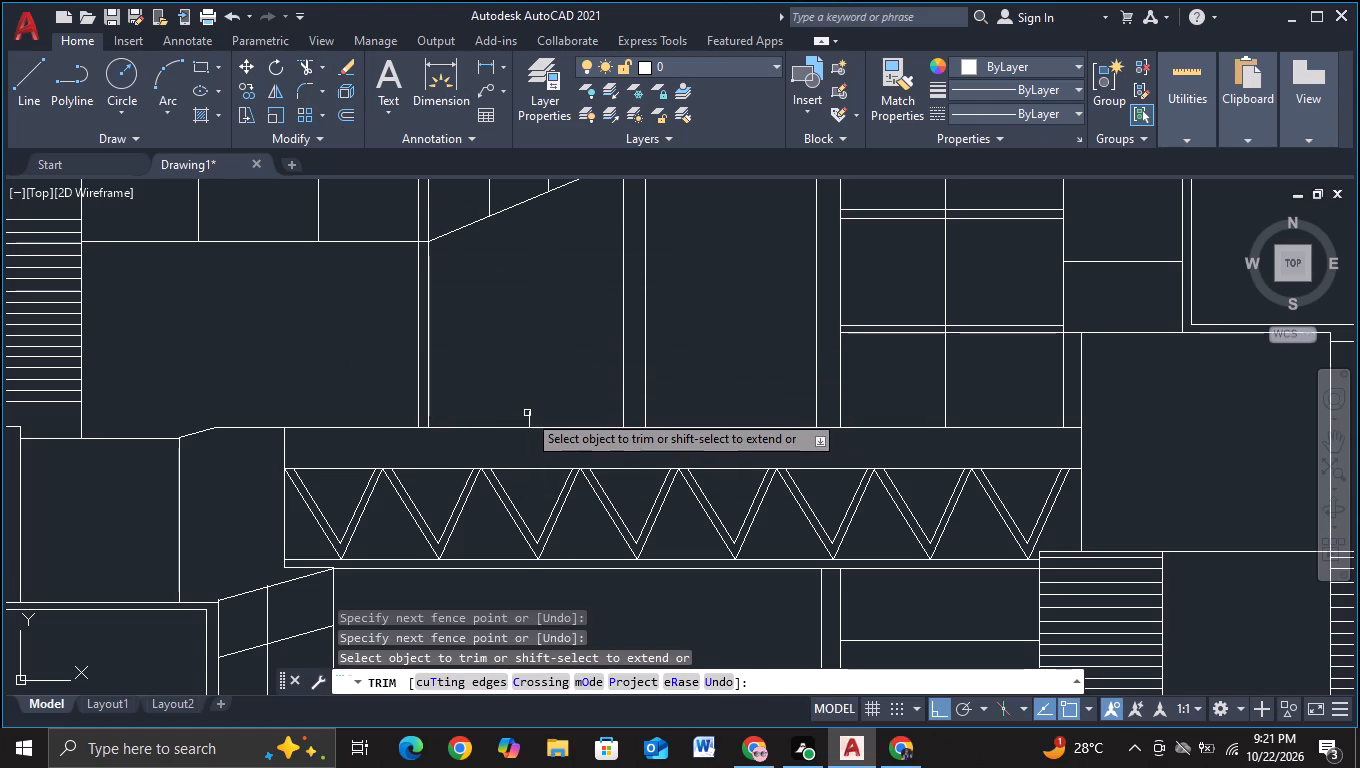
{"action": "left_click", "coordinate": [528, 414]}
{"action": "key", "text": "Escape"}
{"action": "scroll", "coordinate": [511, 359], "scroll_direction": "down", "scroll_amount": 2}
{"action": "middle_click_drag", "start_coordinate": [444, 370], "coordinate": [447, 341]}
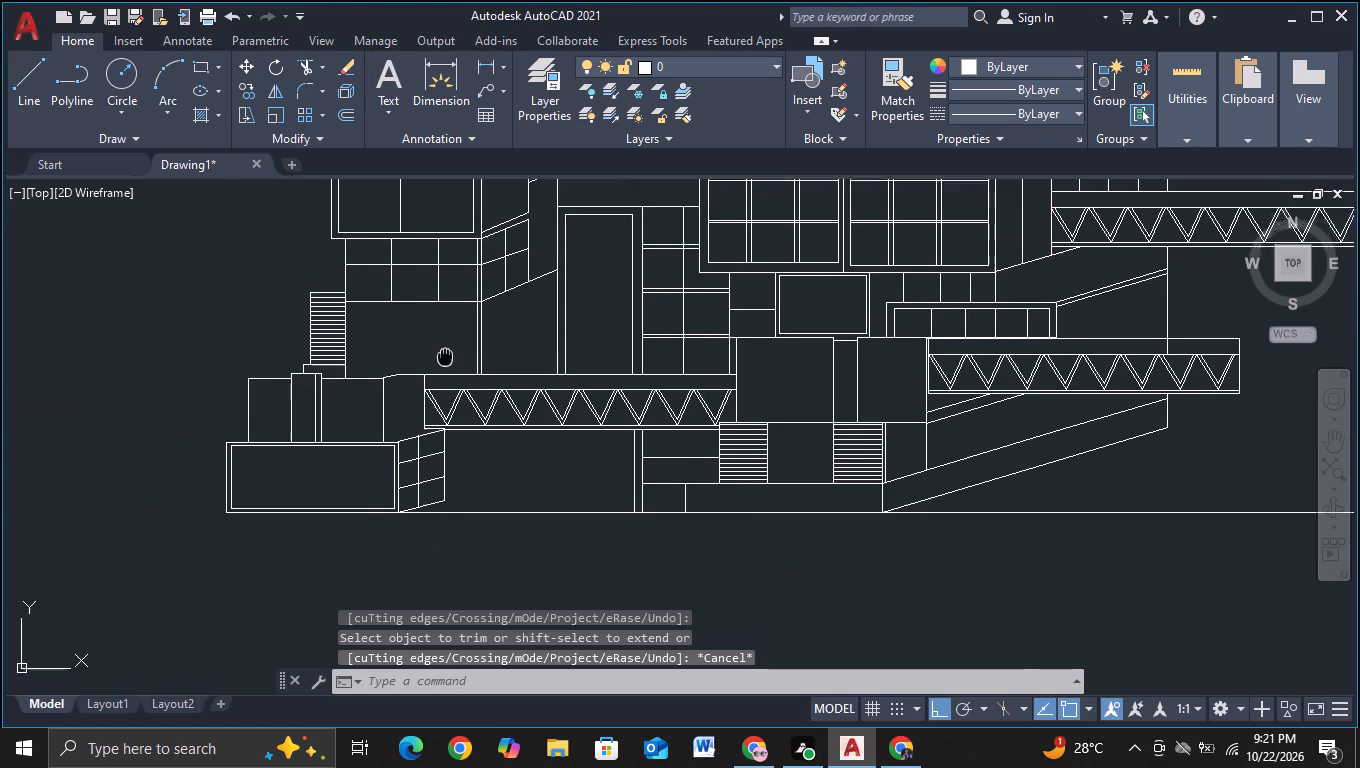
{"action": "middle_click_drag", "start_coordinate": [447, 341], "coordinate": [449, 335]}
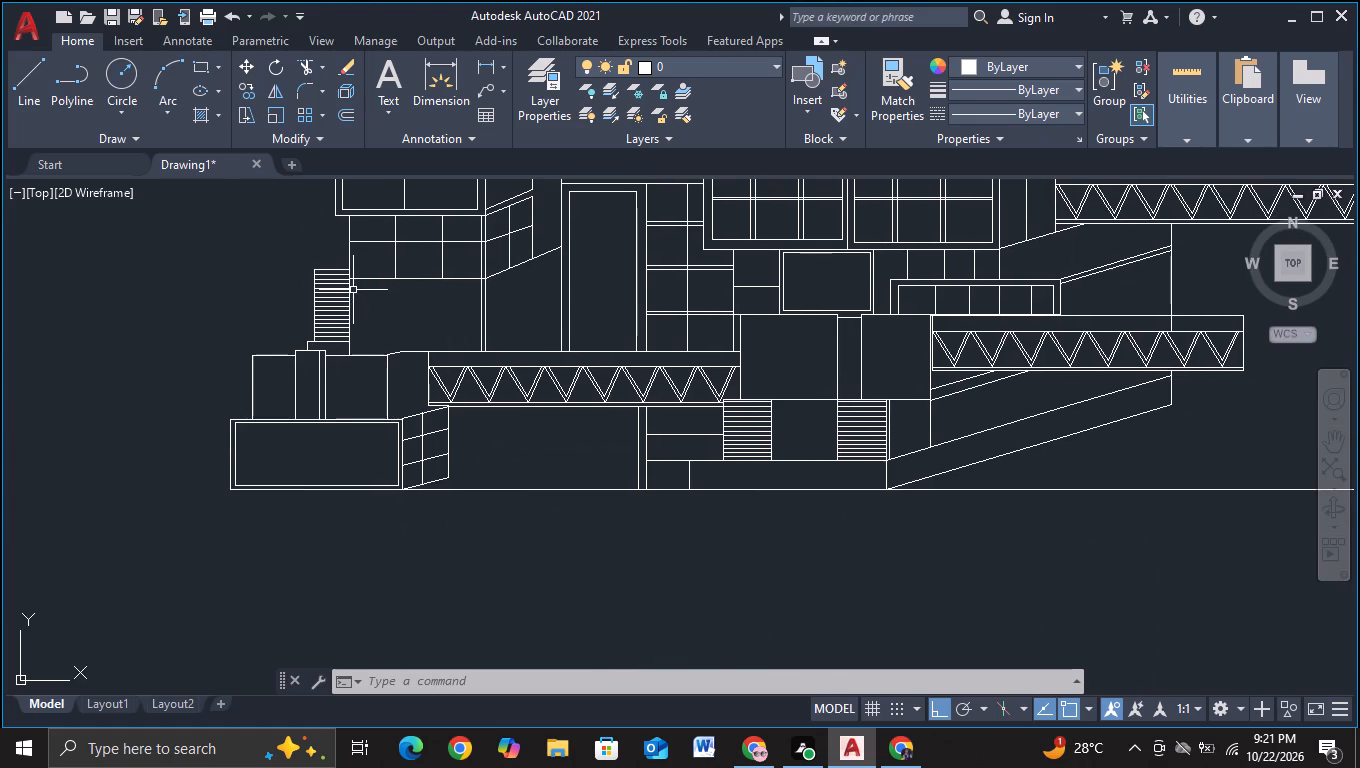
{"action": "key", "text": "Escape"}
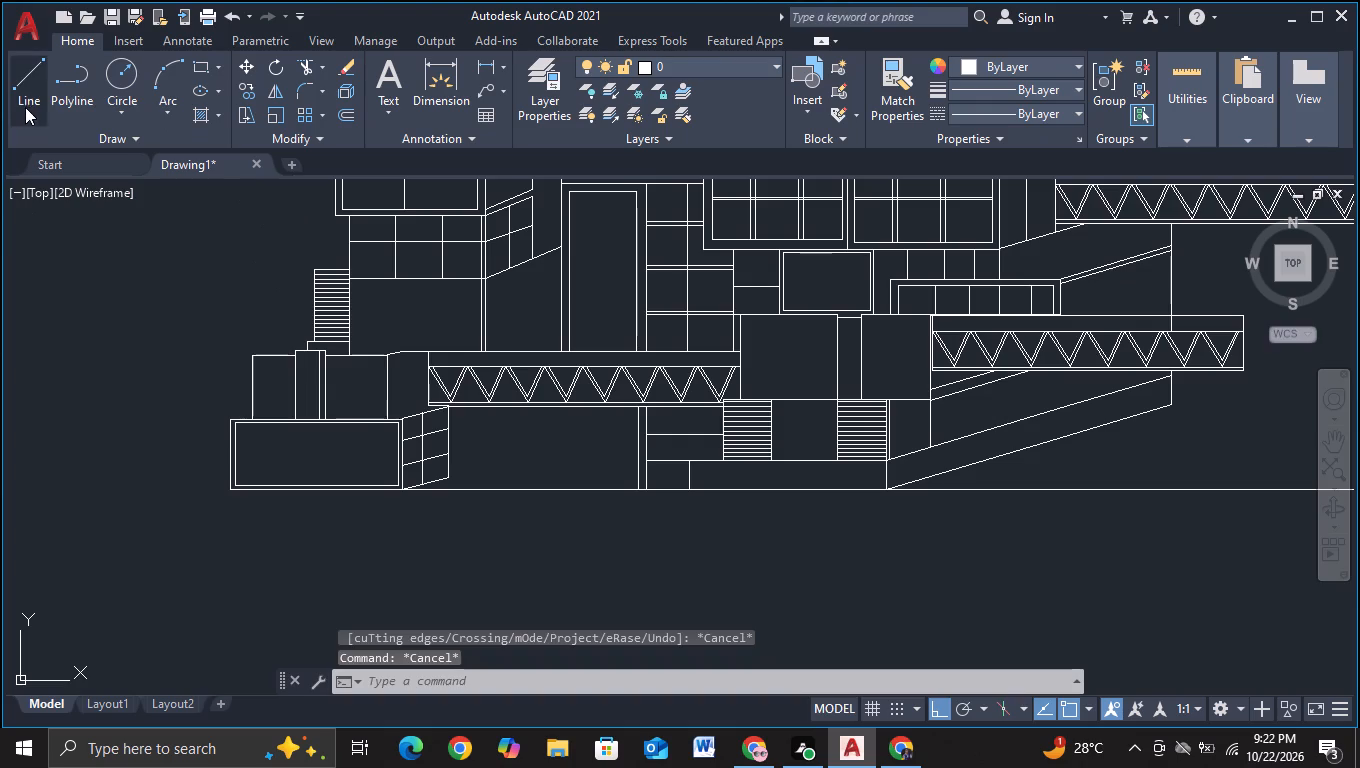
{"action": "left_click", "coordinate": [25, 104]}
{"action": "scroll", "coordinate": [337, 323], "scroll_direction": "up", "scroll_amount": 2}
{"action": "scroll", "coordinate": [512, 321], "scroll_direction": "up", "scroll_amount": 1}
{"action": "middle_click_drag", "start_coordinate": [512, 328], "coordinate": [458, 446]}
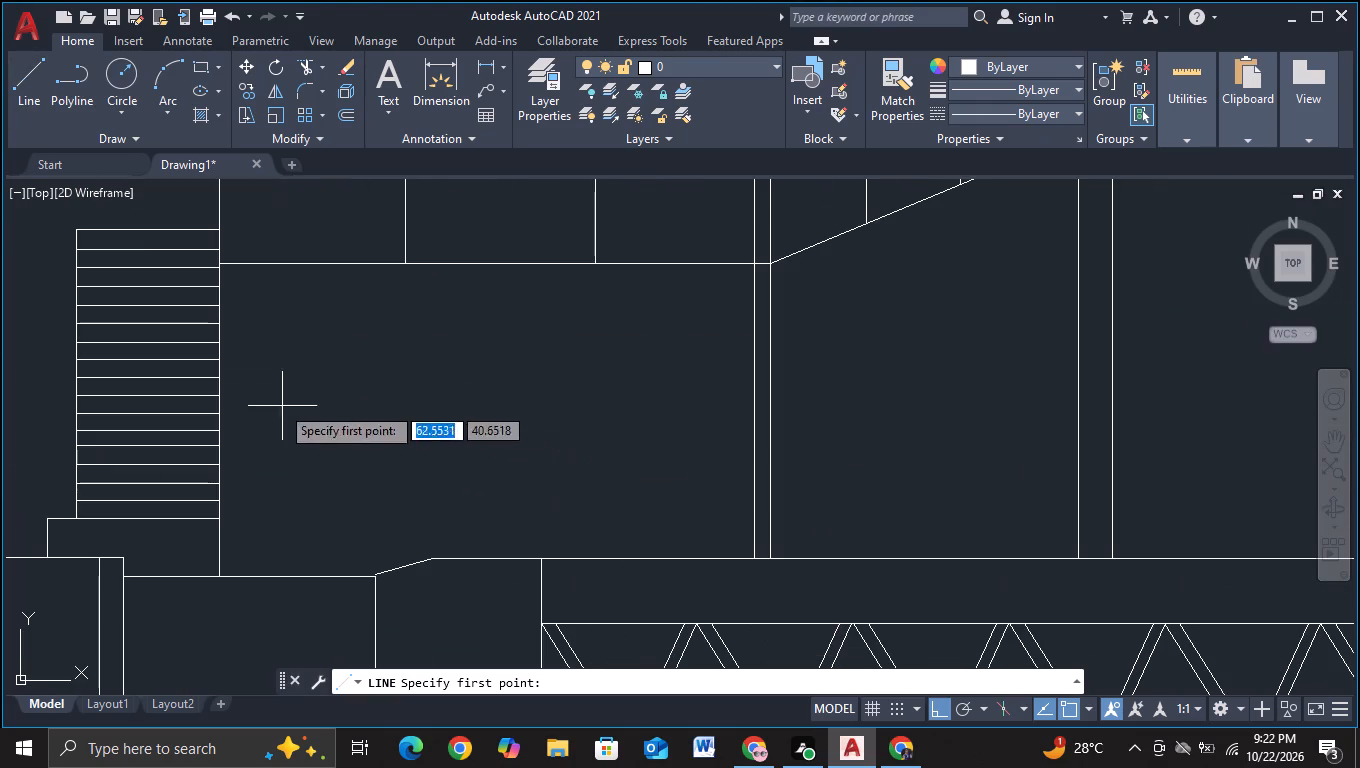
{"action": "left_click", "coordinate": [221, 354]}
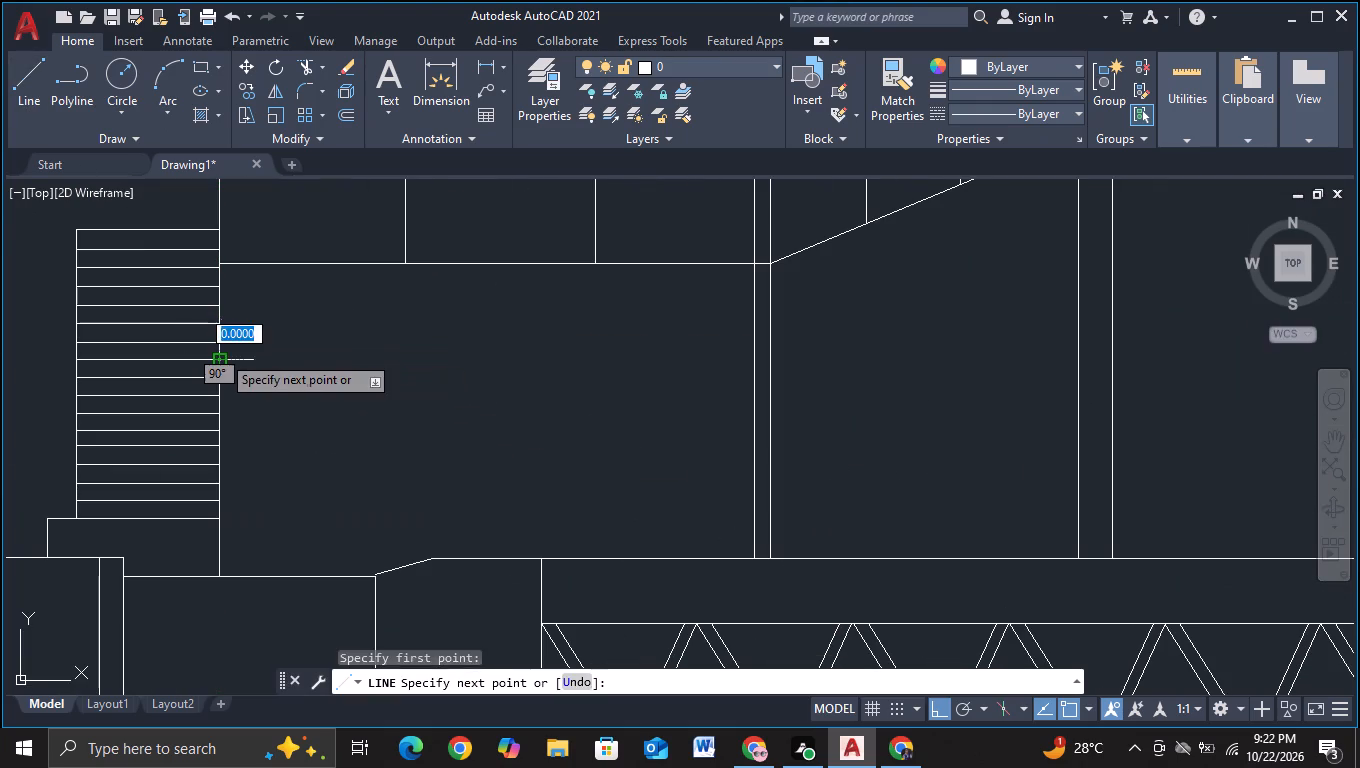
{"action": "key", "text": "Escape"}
Draw a horizontal line from the louvre stack's right edge, below the lower block, across and past the two new vertical lines.
{"action": "left_click", "coordinate": [27, 108]}
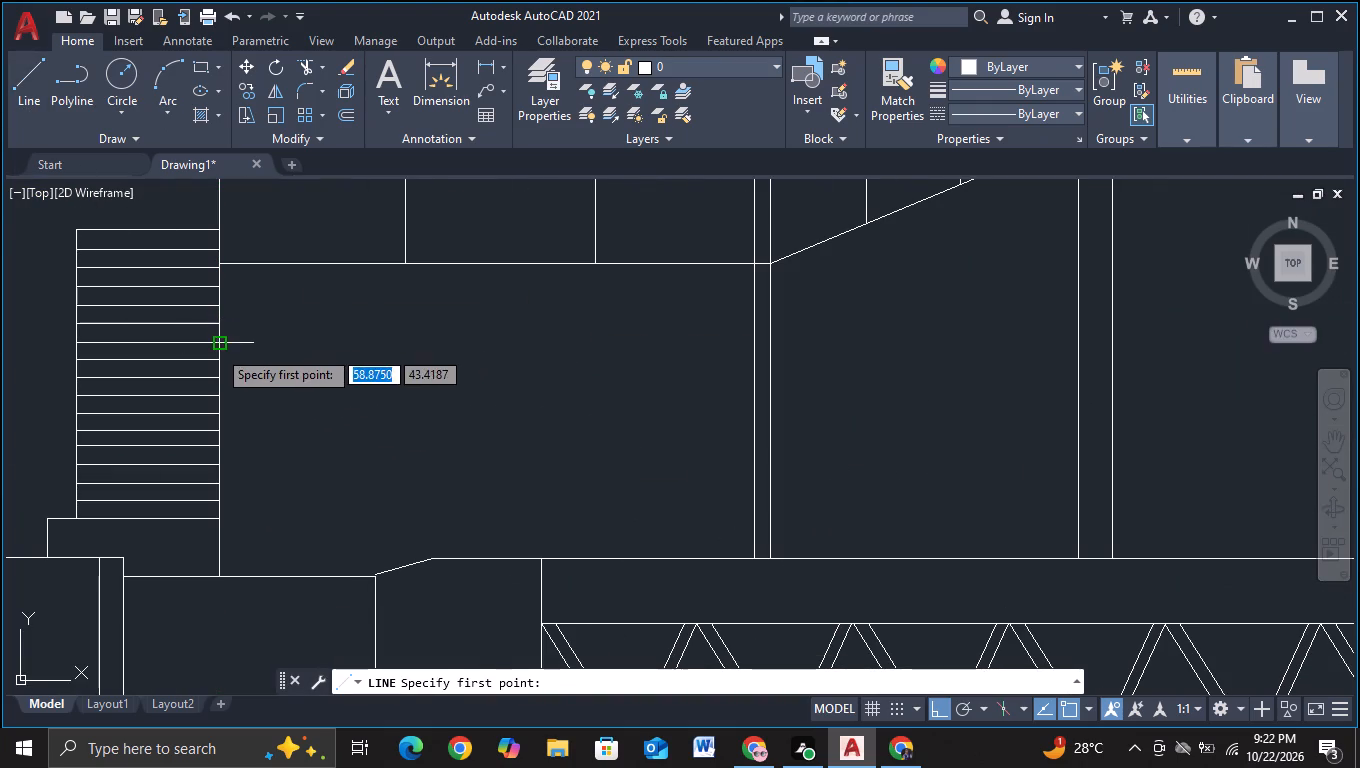
{"action": "left_click", "coordinate": [217, 349]}
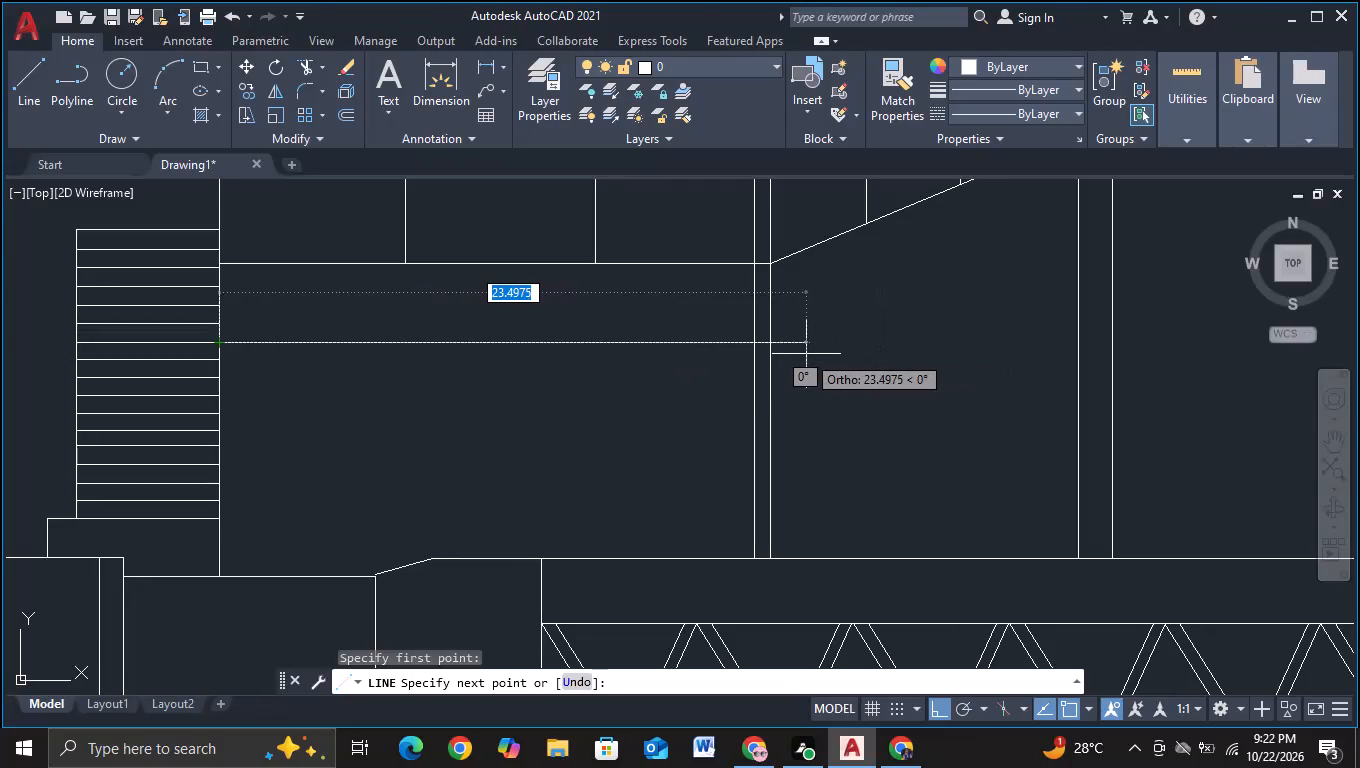
{"action": "scroll", "coordinate": [774, 354], "scroll_direction": "up", "scroll_amount": 1}
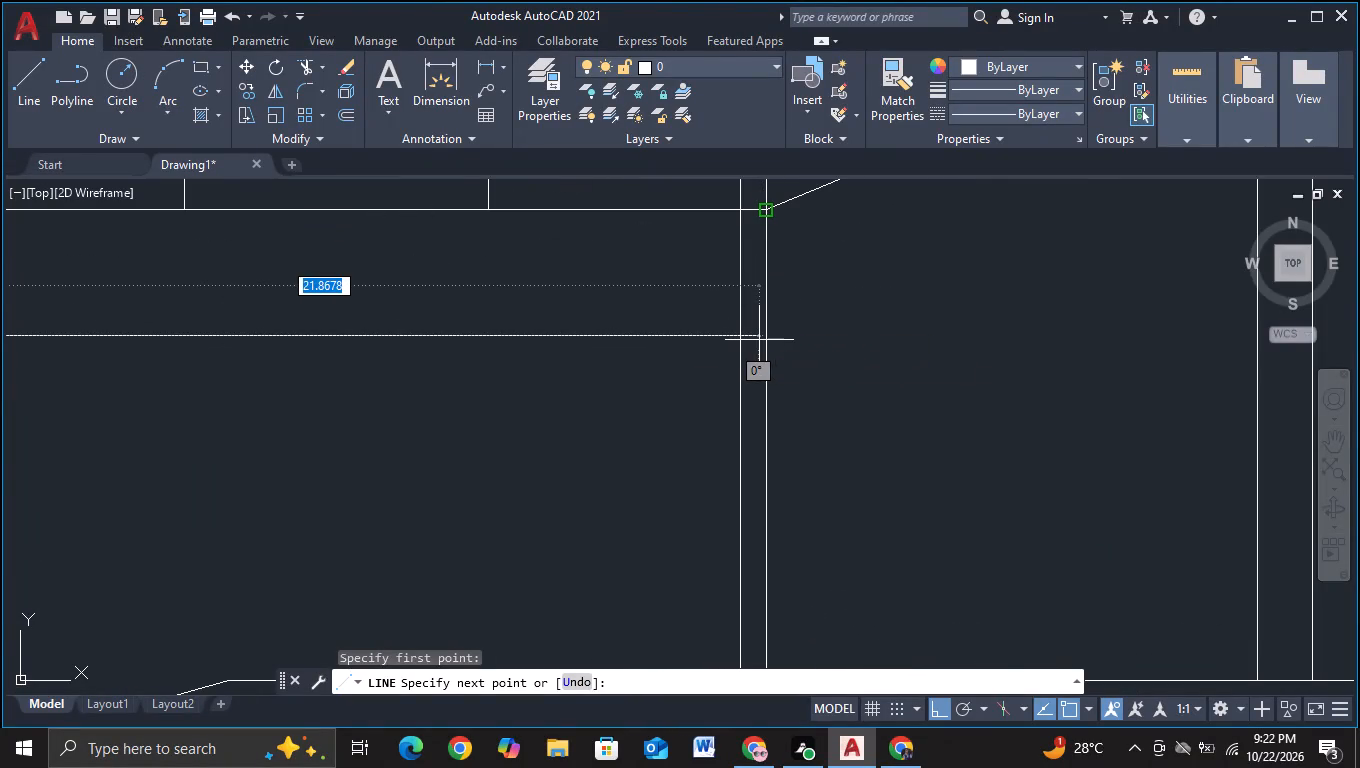
{"action": "left_click", "coordinate": [836, 334]}
{"action": "key", "text": "Escape"}
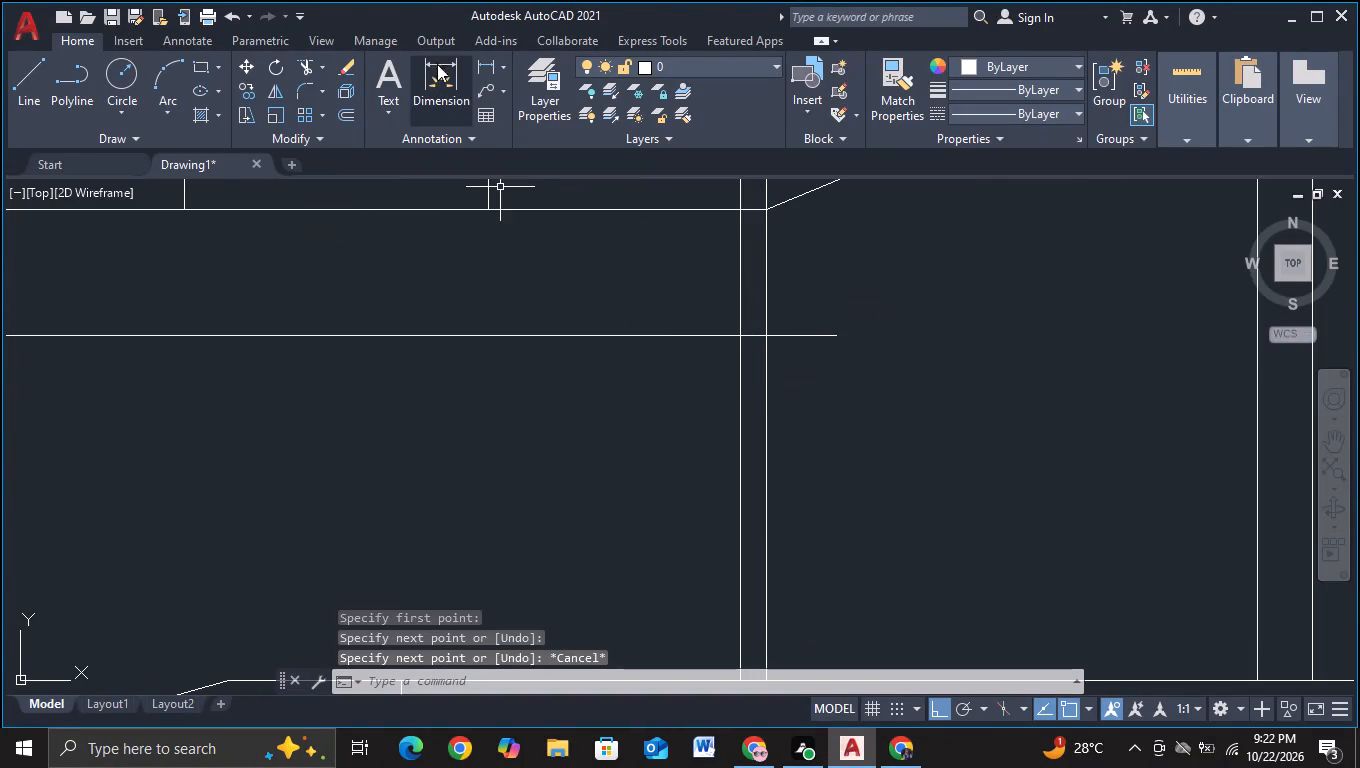
Trim the horizontal line's overhang past the right one of the two vertical lines below the lower block.
{"action": "left_click", "coordinate": [308, 67]}
{"action": "left_click_drag", "start_coordinate": [792, 306], "coordinate": [810, 440]}
{"action": "key", "text": "Escape"}
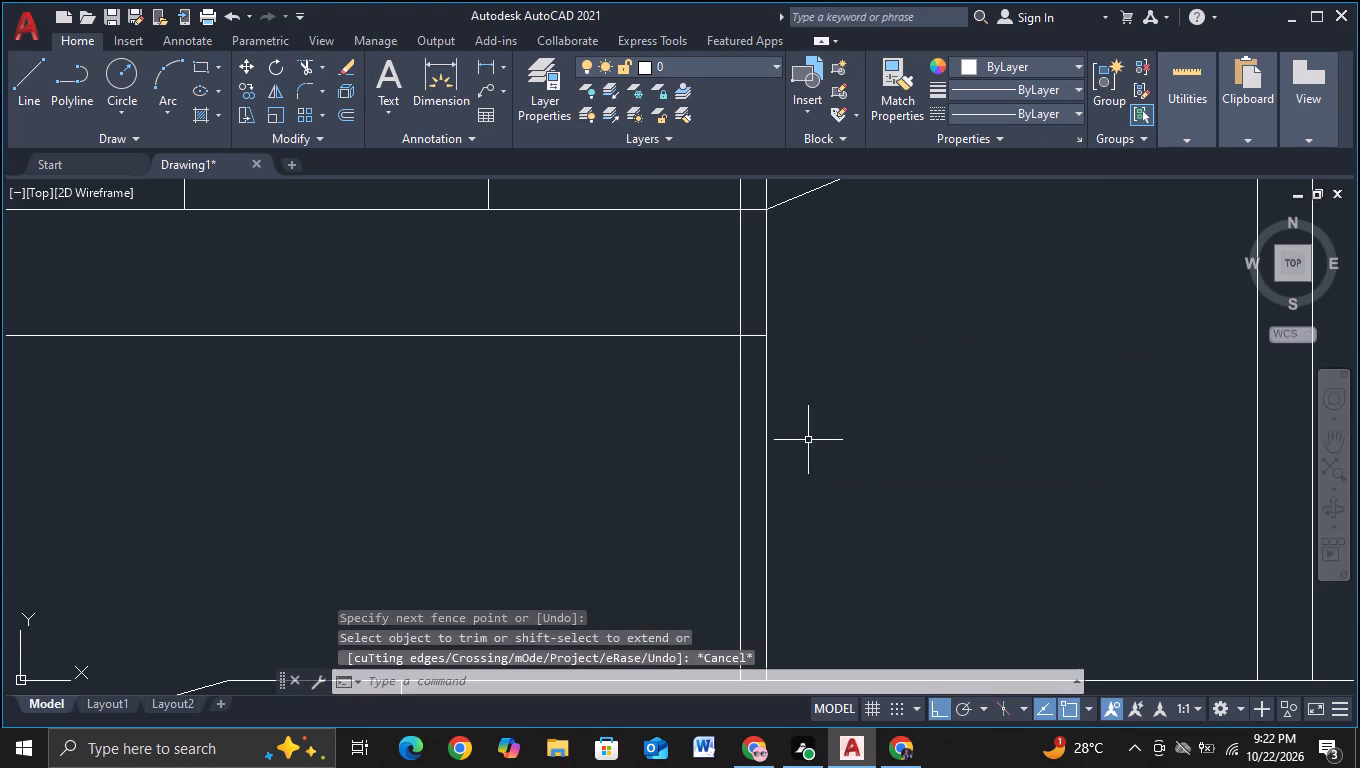
Copy the lower block's sloped bottom edge straight down so it starts at the right end of the horizontal line beneath.
{"action": "scroll", "coordinate": [880, 373], "scroll_direction": "down", "scroll_amount": 2}
{"action": "middle_click_drag", "start_coordinate": [901, 381], "coordinate": [794, 425]}
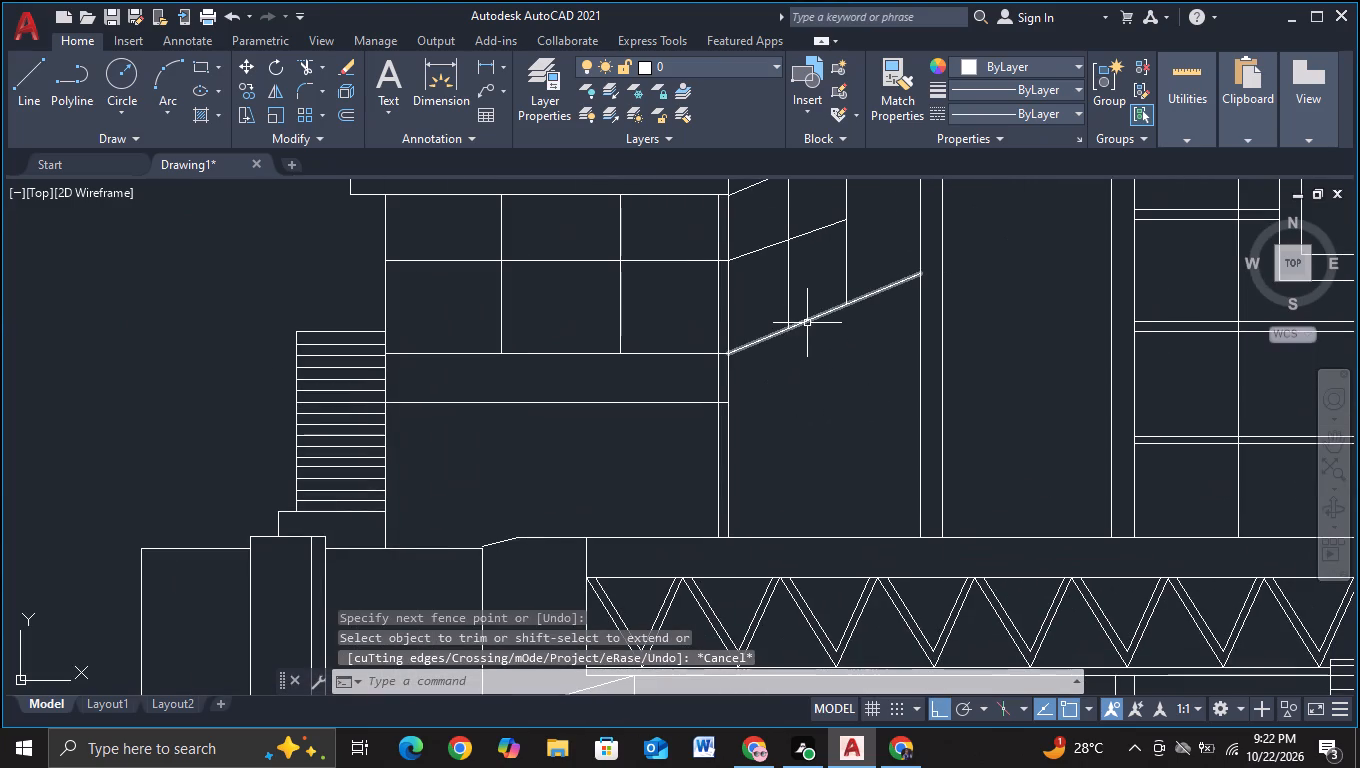
{"action": "left_click", "coordinate": [807, 323]}
{"action": "key", "text": "c"}
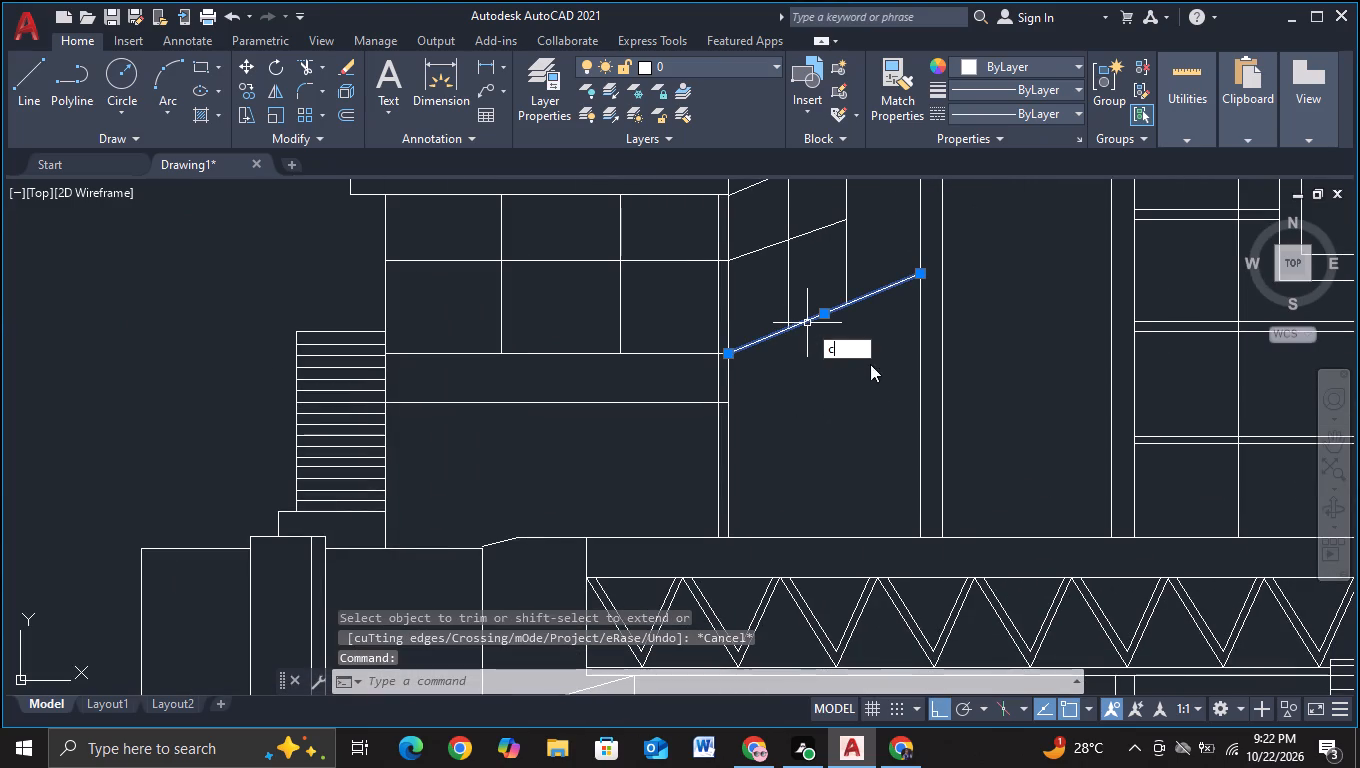
{"action": "left_click", "coordinate": [869, 386]}
{"action": "left_click", "coordinate": [814, 327]}
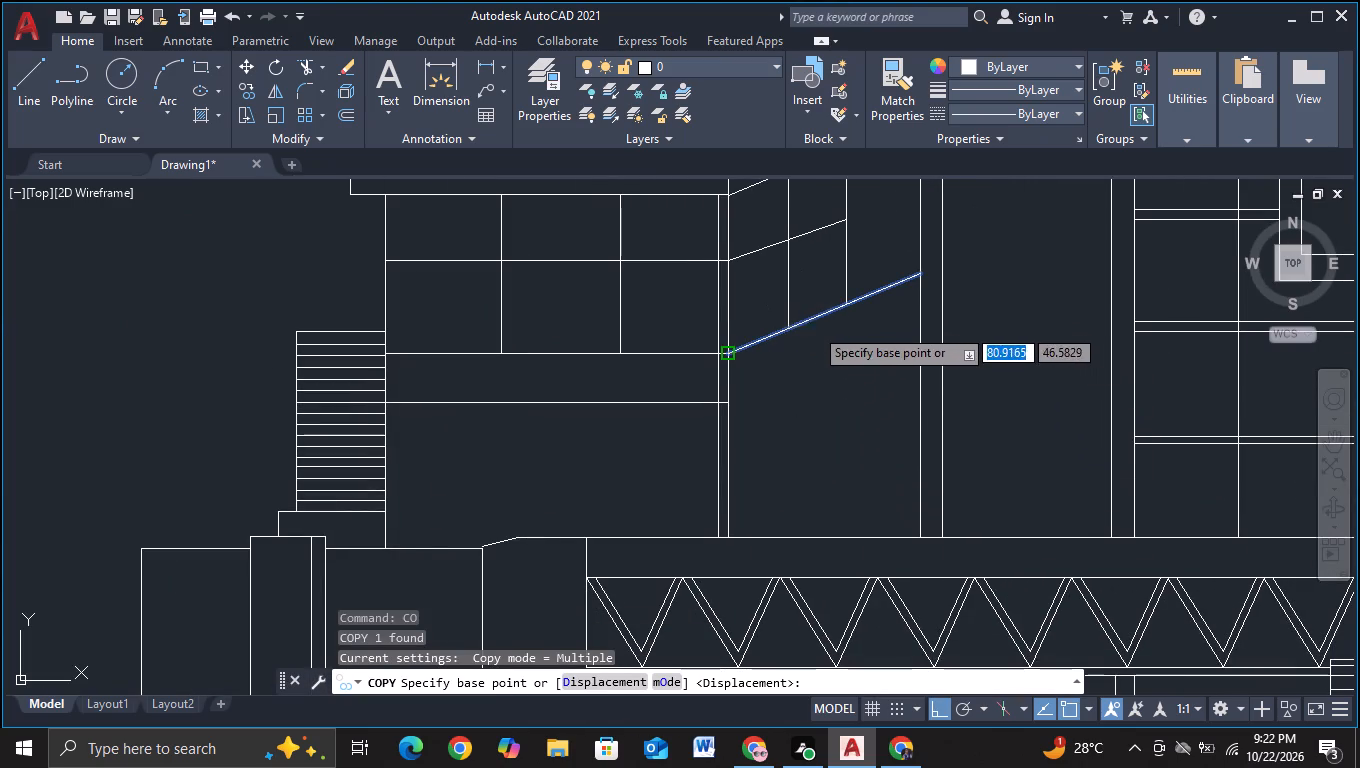
{"action": "scroll", "coordinate": [707, 402], "scroll_direction": "up", "scroll_amount": 1}
{"action": "left_click", "coordinate": [707, 402]}
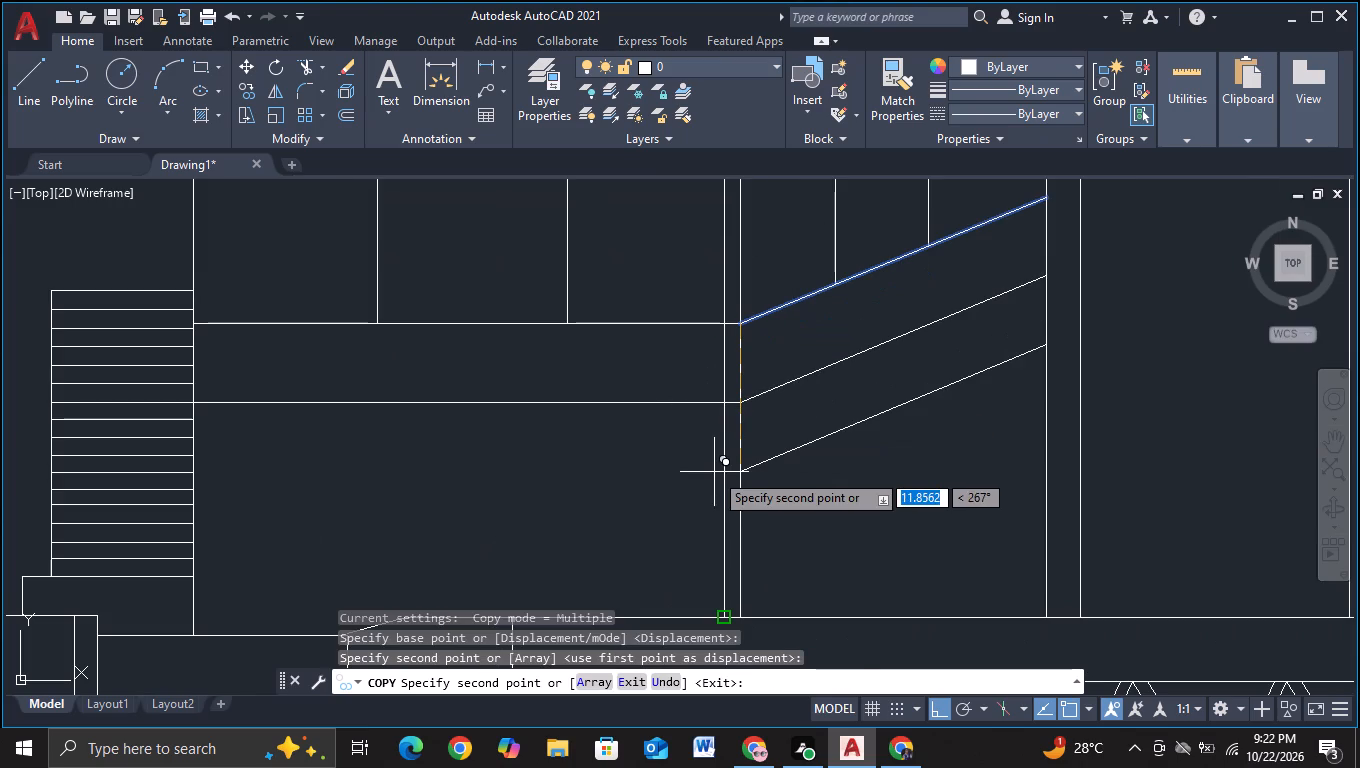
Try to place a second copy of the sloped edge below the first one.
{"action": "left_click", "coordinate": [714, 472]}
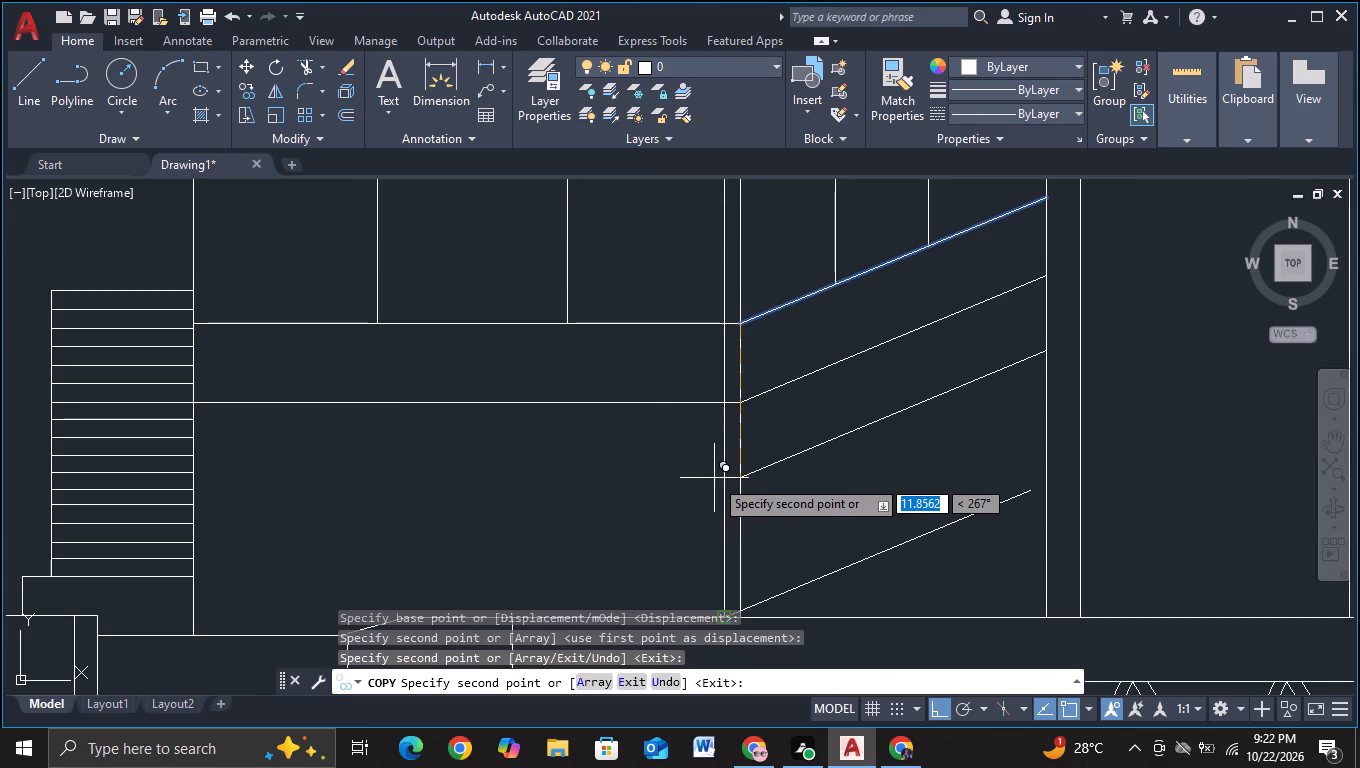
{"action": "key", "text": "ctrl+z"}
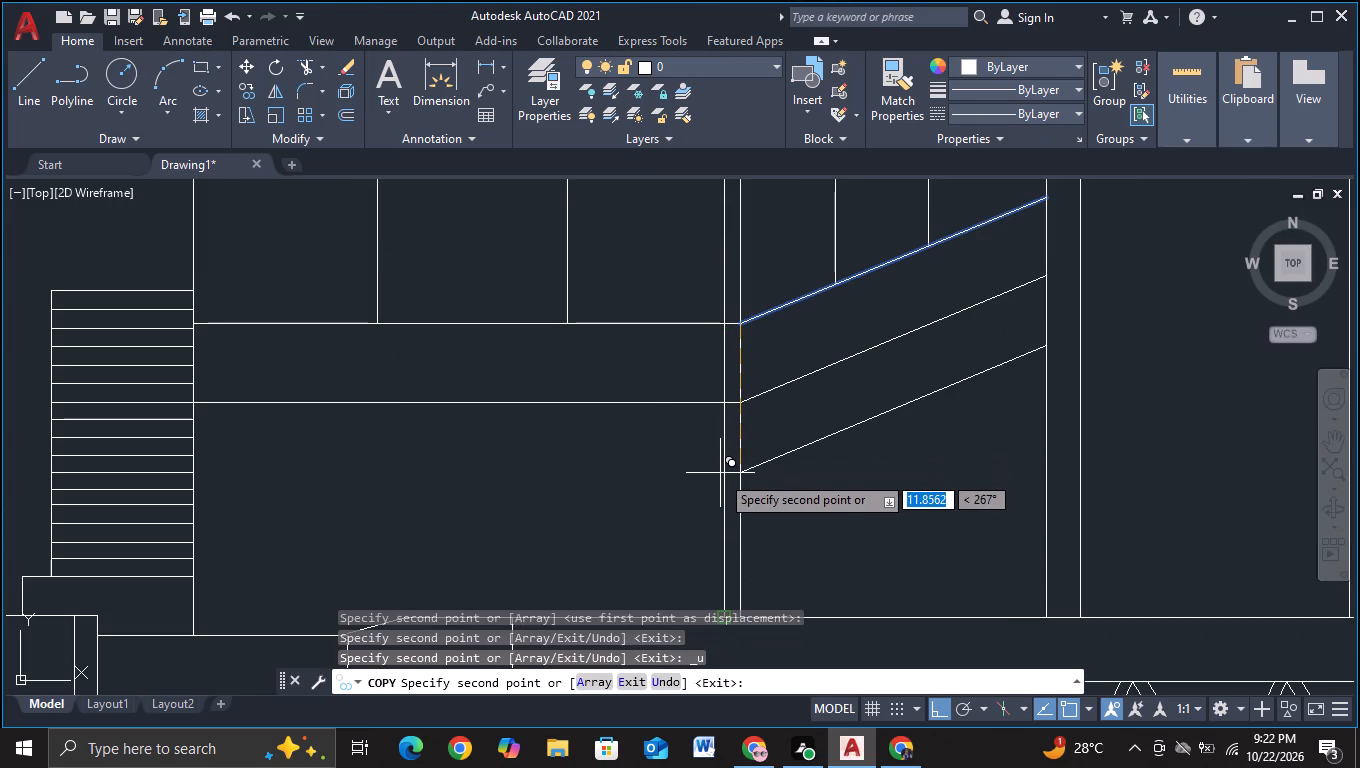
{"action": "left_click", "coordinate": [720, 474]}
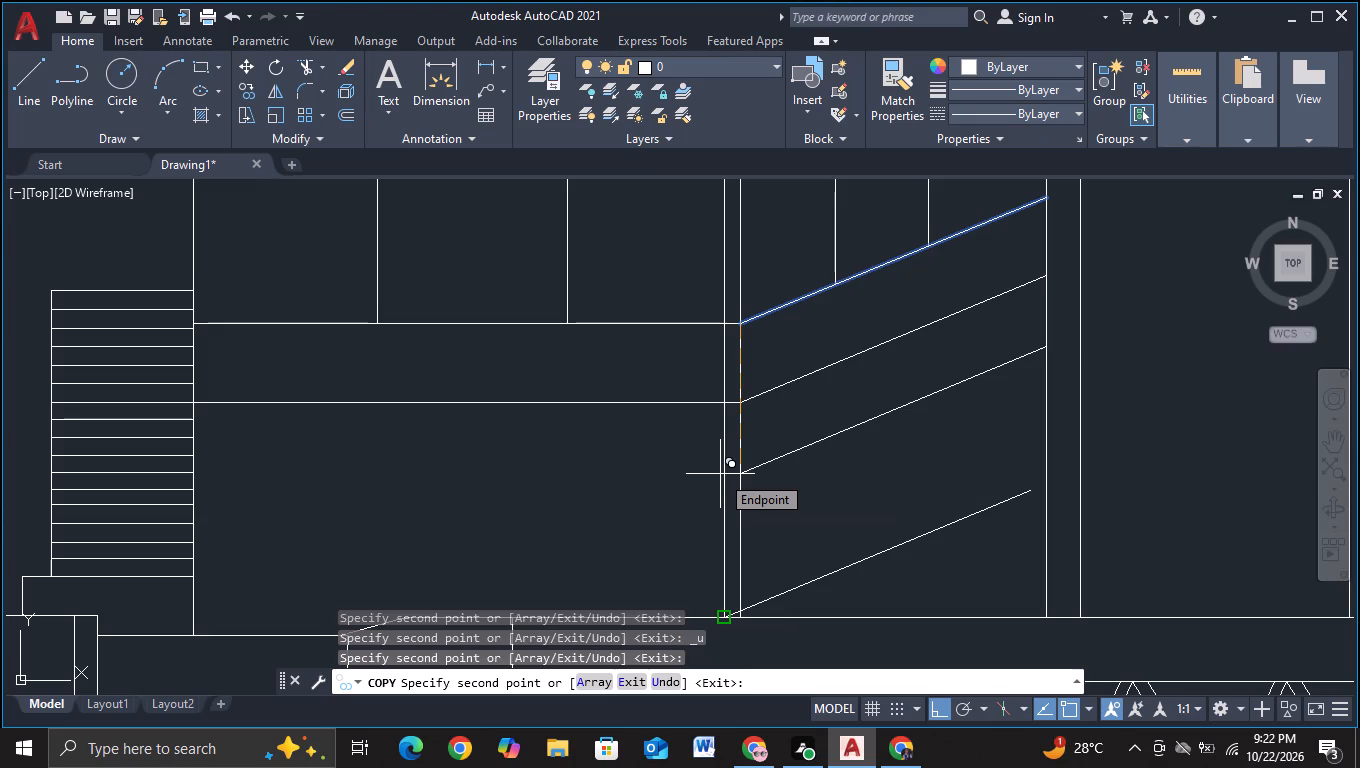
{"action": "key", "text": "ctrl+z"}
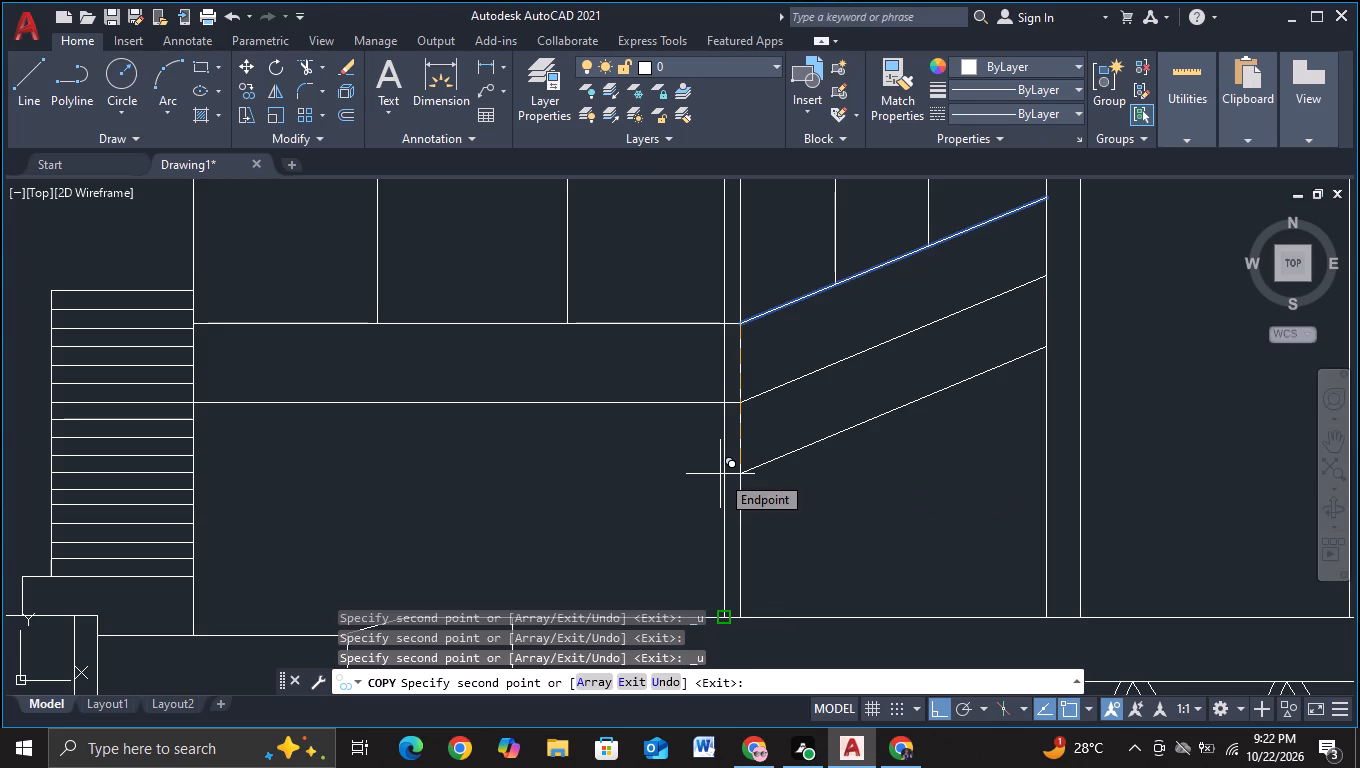
With object snap off, place two more sloped copies below the first, the lowest about 8.6 units under the original edge.
{"action": "key", "text": "F3"}
{"action": "left_click", "coordinate": [720, 474]}
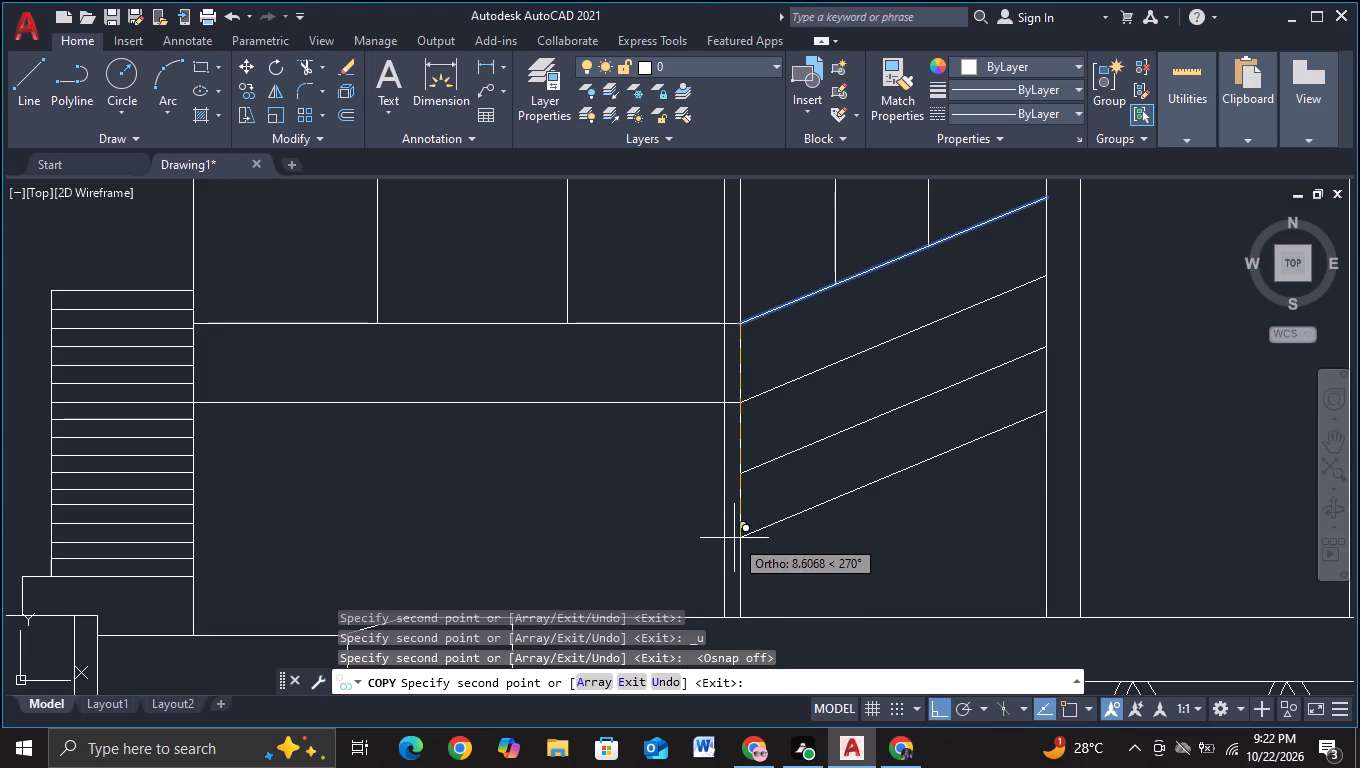
{"action": "left_click", "coordinate": [734, 538]}
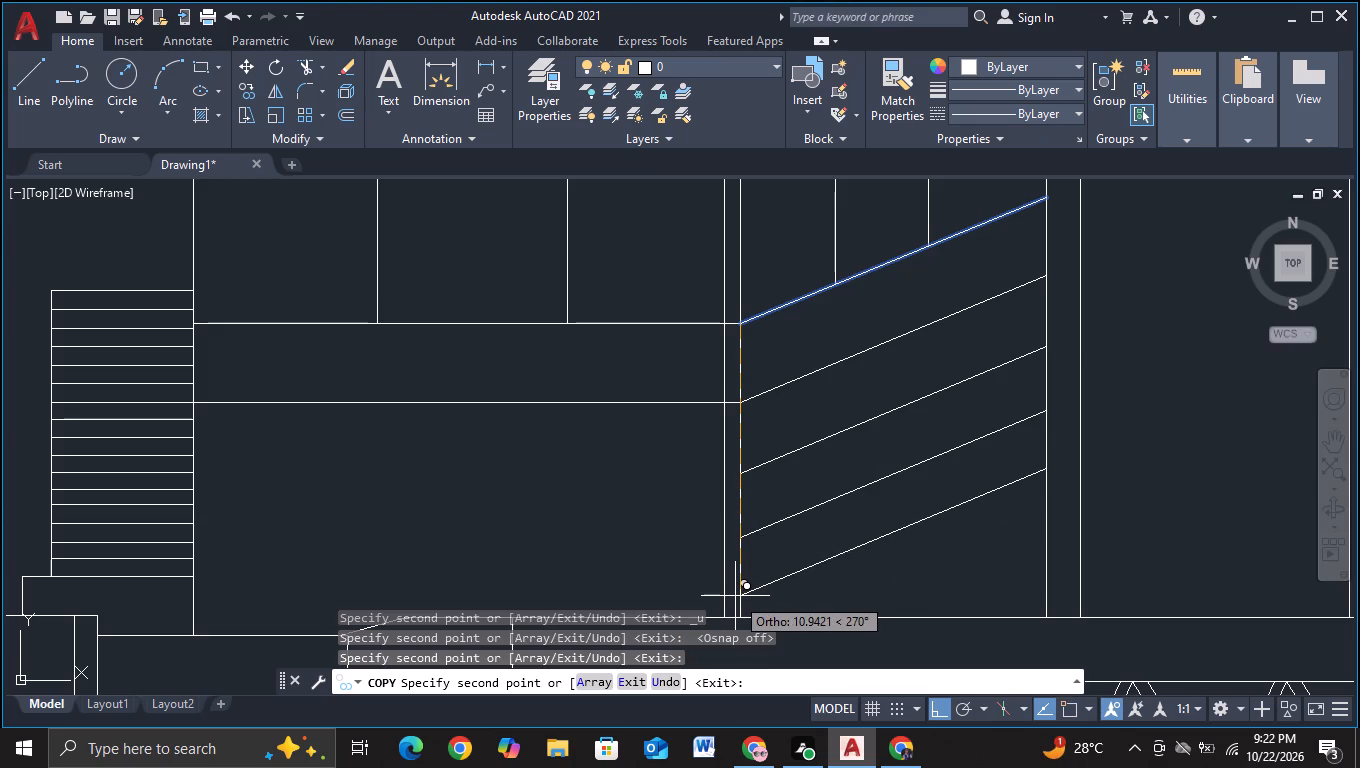
{"action": "key", "text": "Escape"}
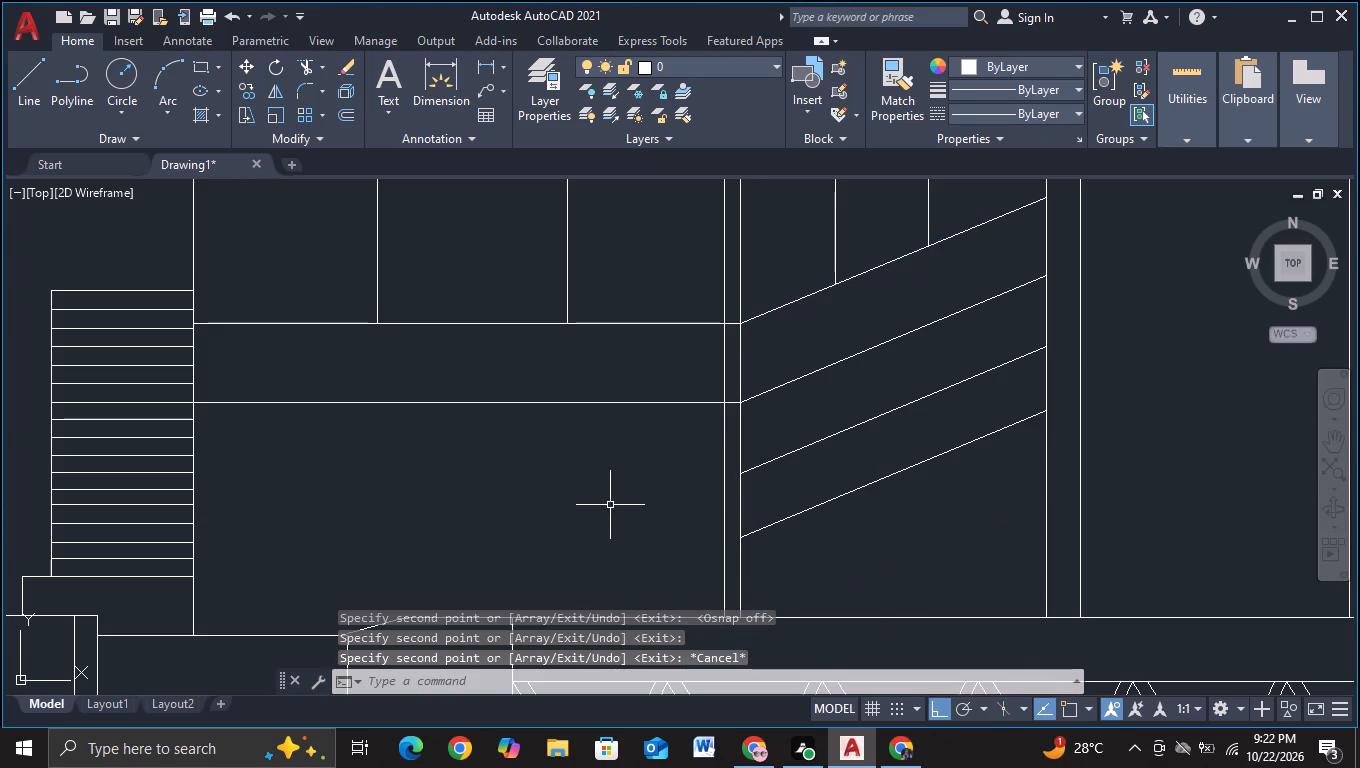
With object snap on, draw a horizontal line from the middle sloped copy's lower end leftward past the louvre stack's right edge.
{"action": "middle_click_drag", "start_coordinate": [629, 497], "coordinate": [656, 405]}
{"action": "left_click", "coordinate": [23, 92]}
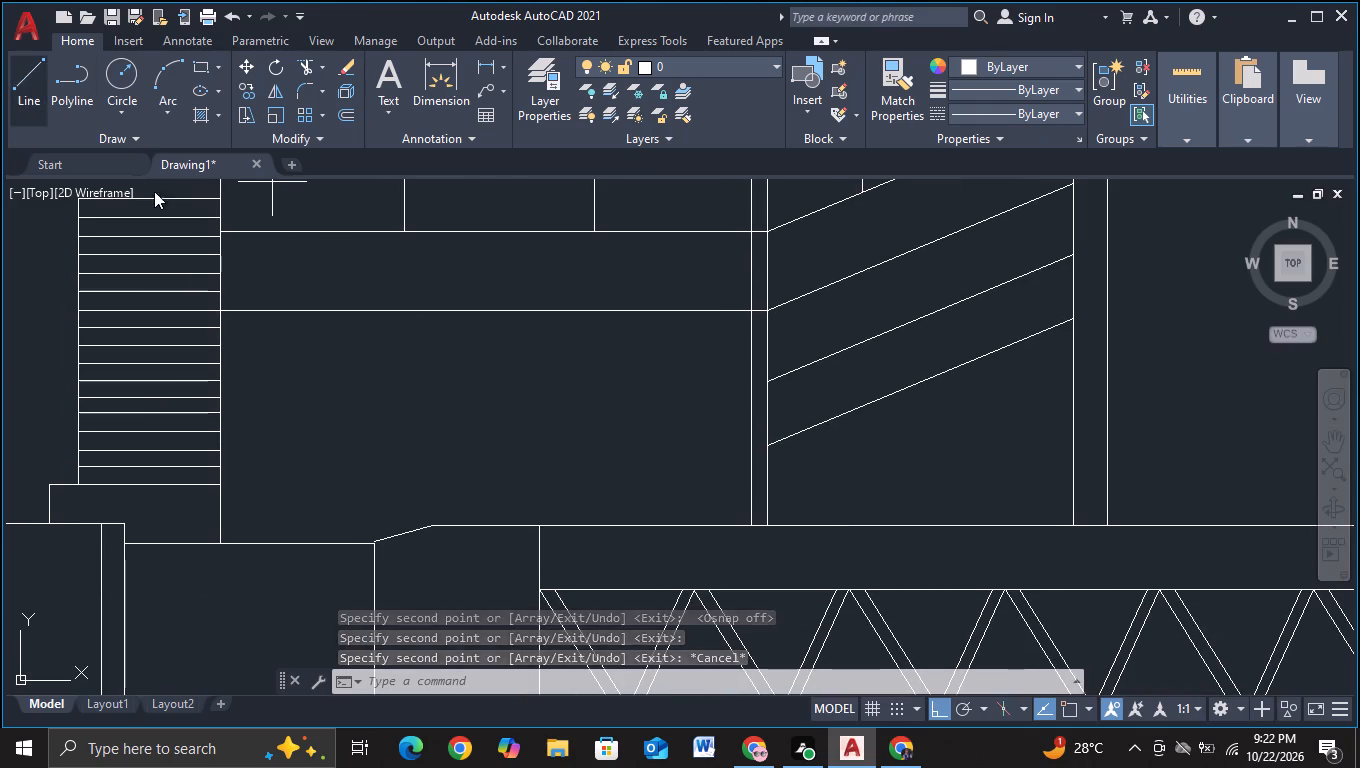
{"action": "key", "text": "F3"}
{"action": "left_click", "coordinate": [767, 385]}
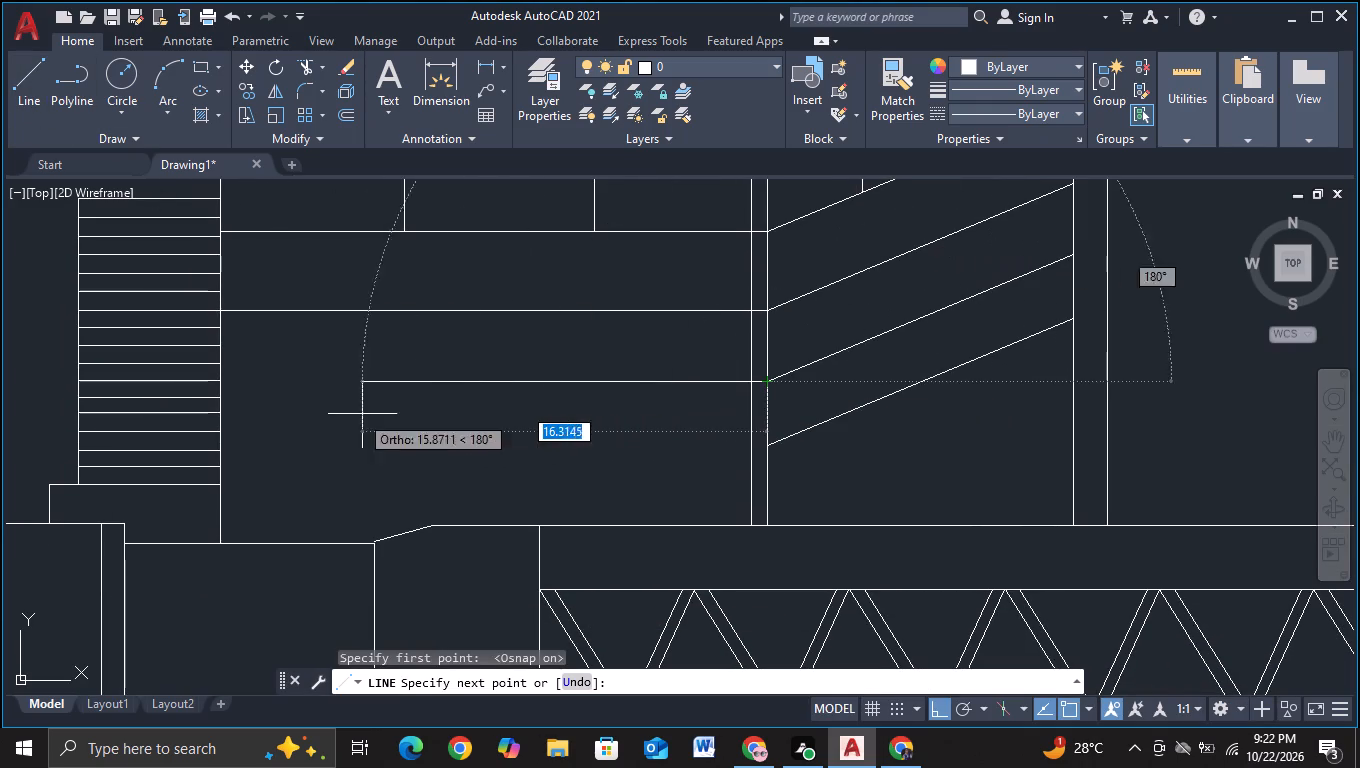
{"action": "scroll", "coordinate": [231, 398], "scroll_direction": "up", "scroll_amount": 2}
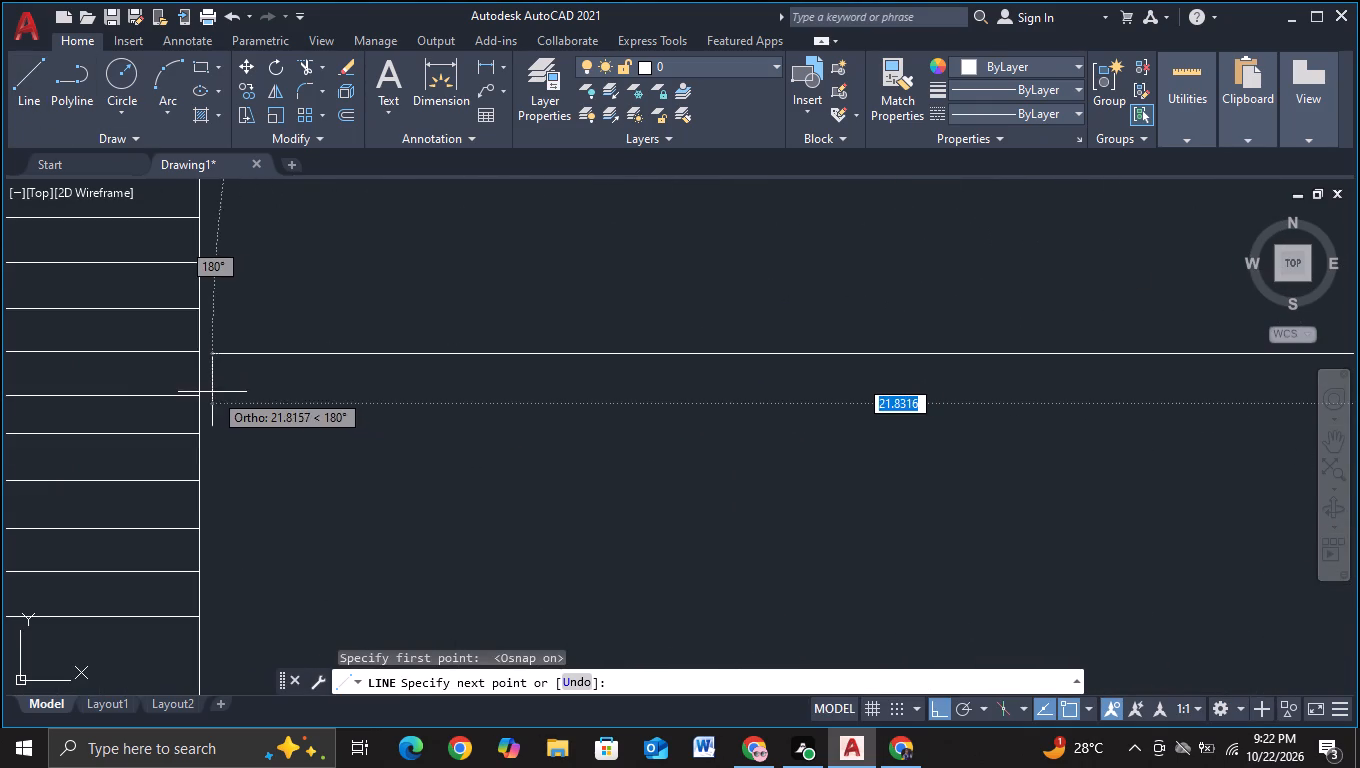
{"action": "left_click", "coordinate": [164, 377]}
{"action": "key", "text": "Escape"}
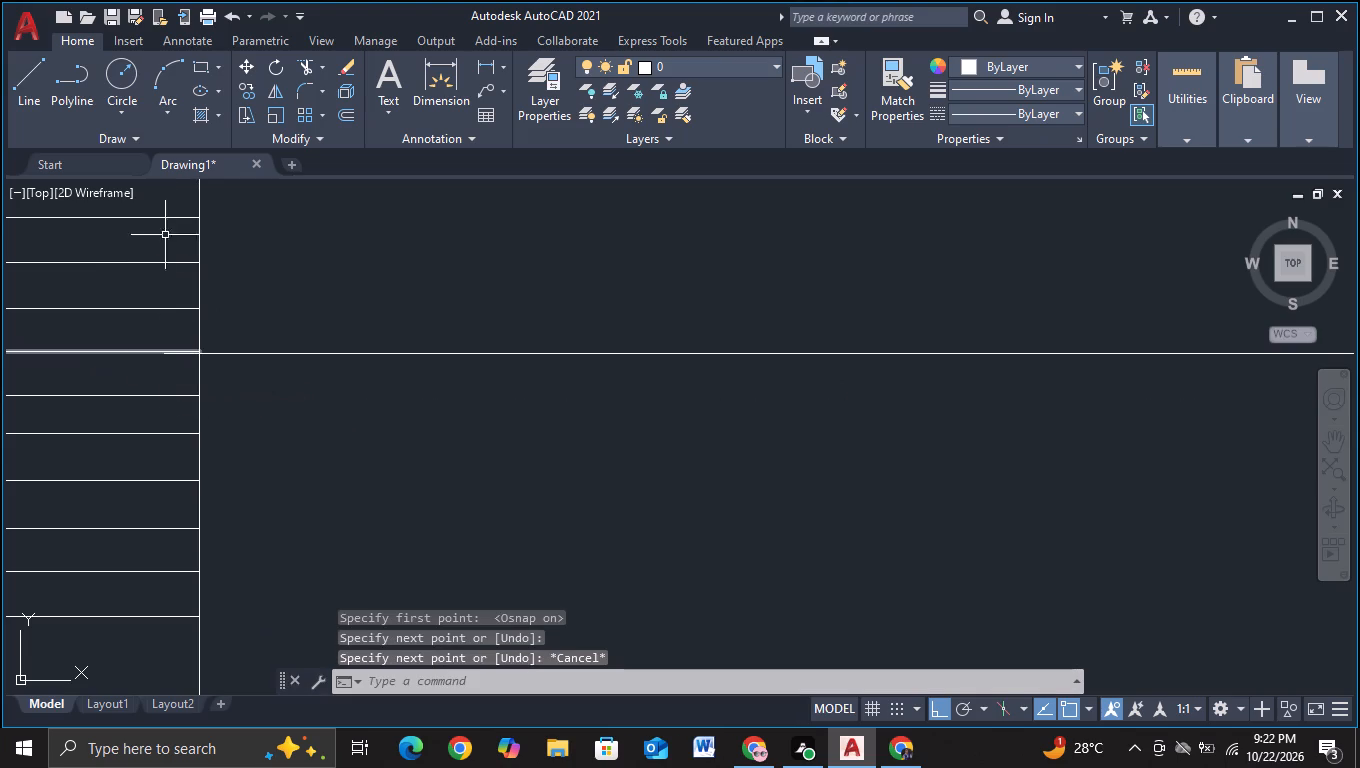
Trim the new horizontal line's overhang at the louvre stack's right edge.
{"action": "left_click", "coordinate": [298, 61]}
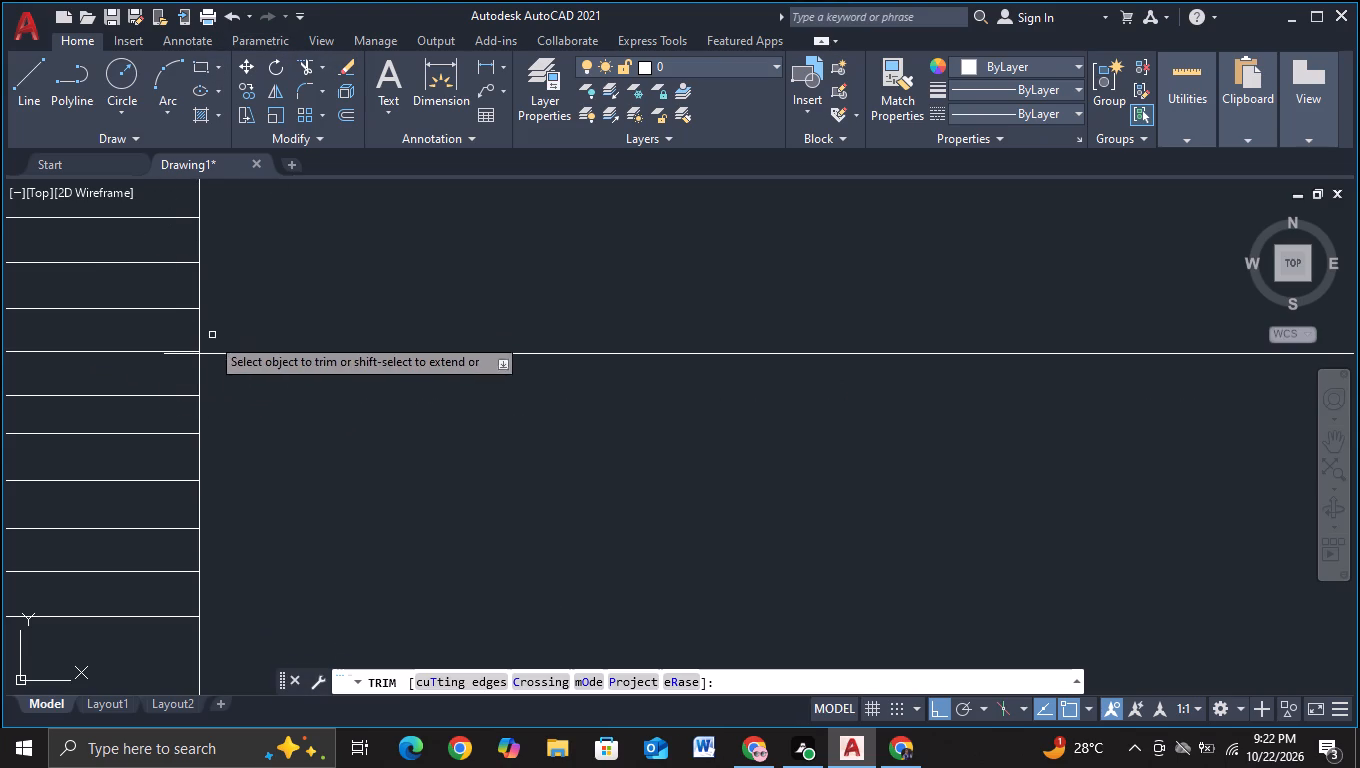
{"action": "left_click", "coordinate": [175, 351]}
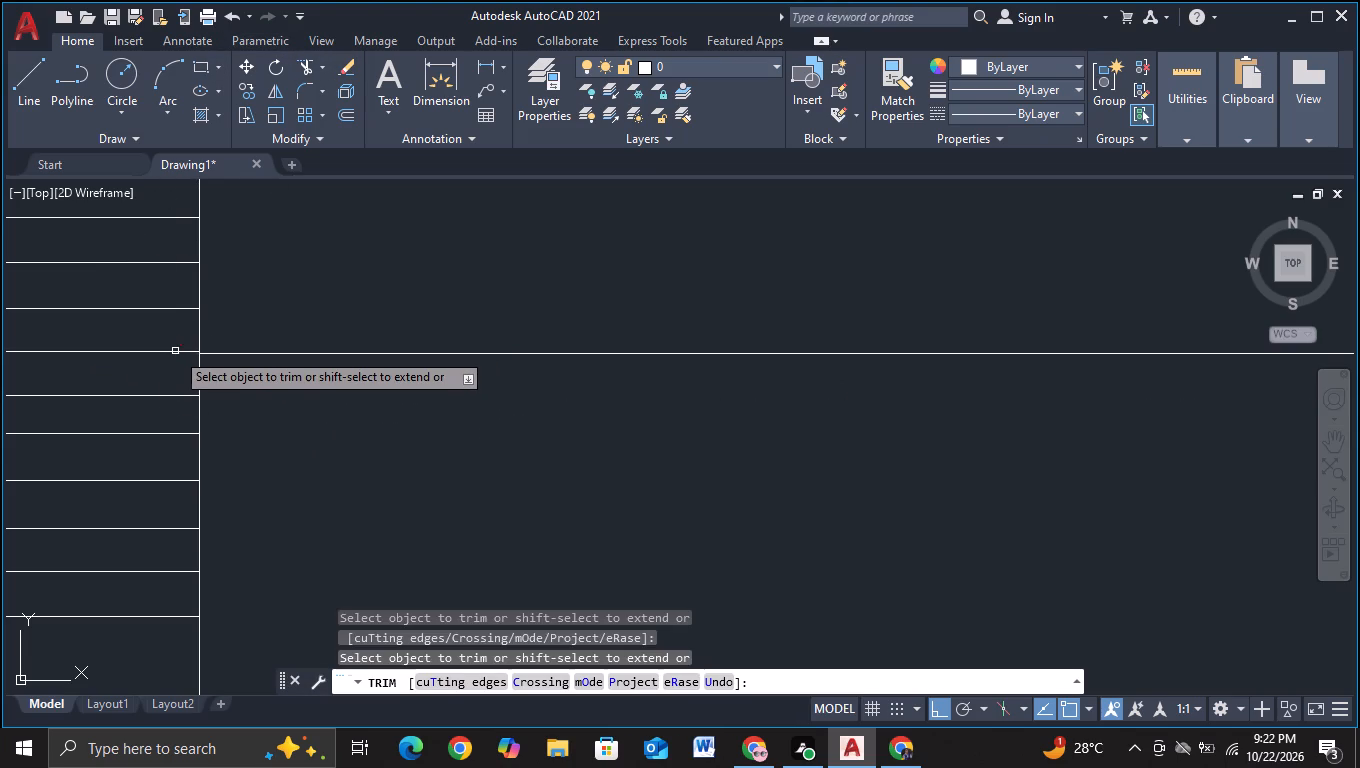
{"action": "middle_click_drag", "start_coordinate": [285, 298], "coordinate": [392, 623]}
{"action": "scroll", "coordinate": [330, 507], "scroll_direction": "down", "scroll_amount": 3}
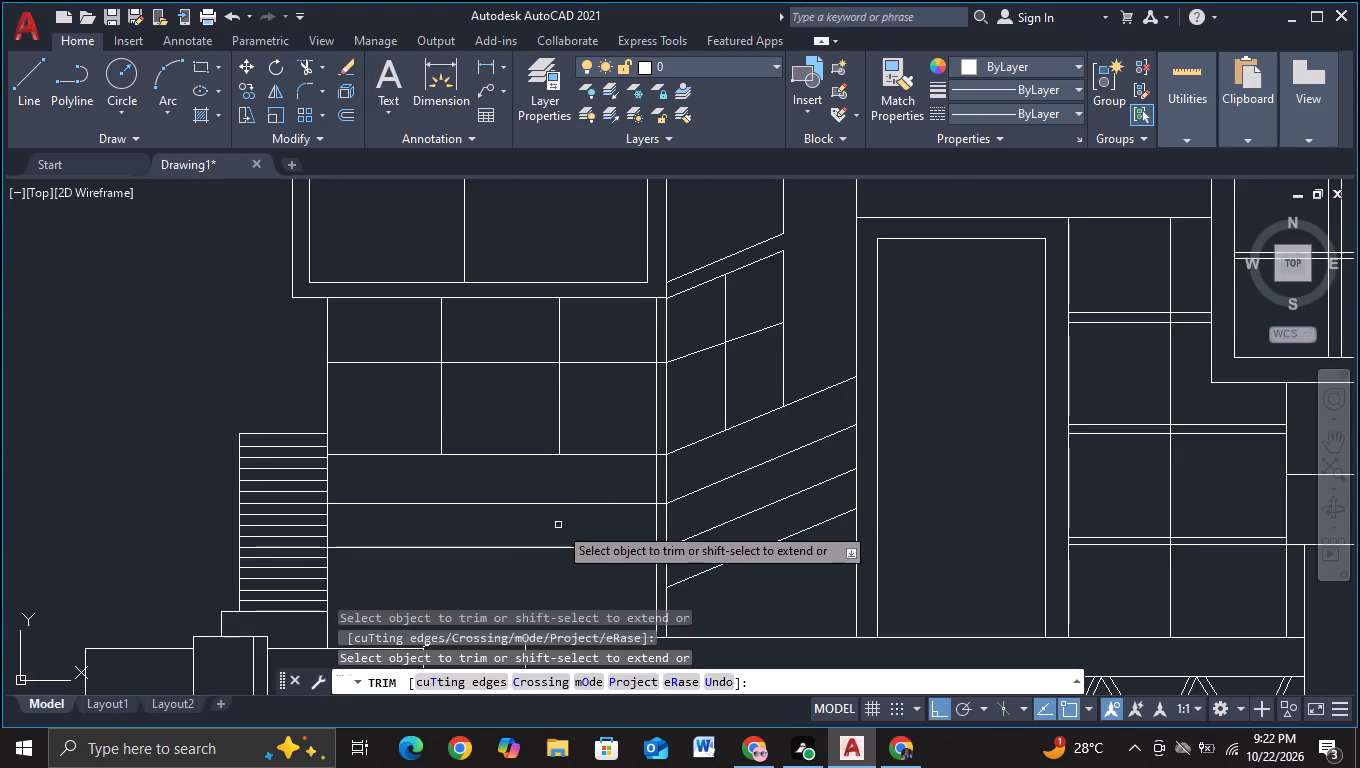
{"action": "middle_click_drag", "start_coordinate": [558, 525], "coordinate": [542, 320]}
{"action": "key", "text": "Escape"}
Copy that horizontal line down about 2.58 units to meet the lowest sloped line's lower end.
{"action": "left_click", "coordinate": [553, 341]}
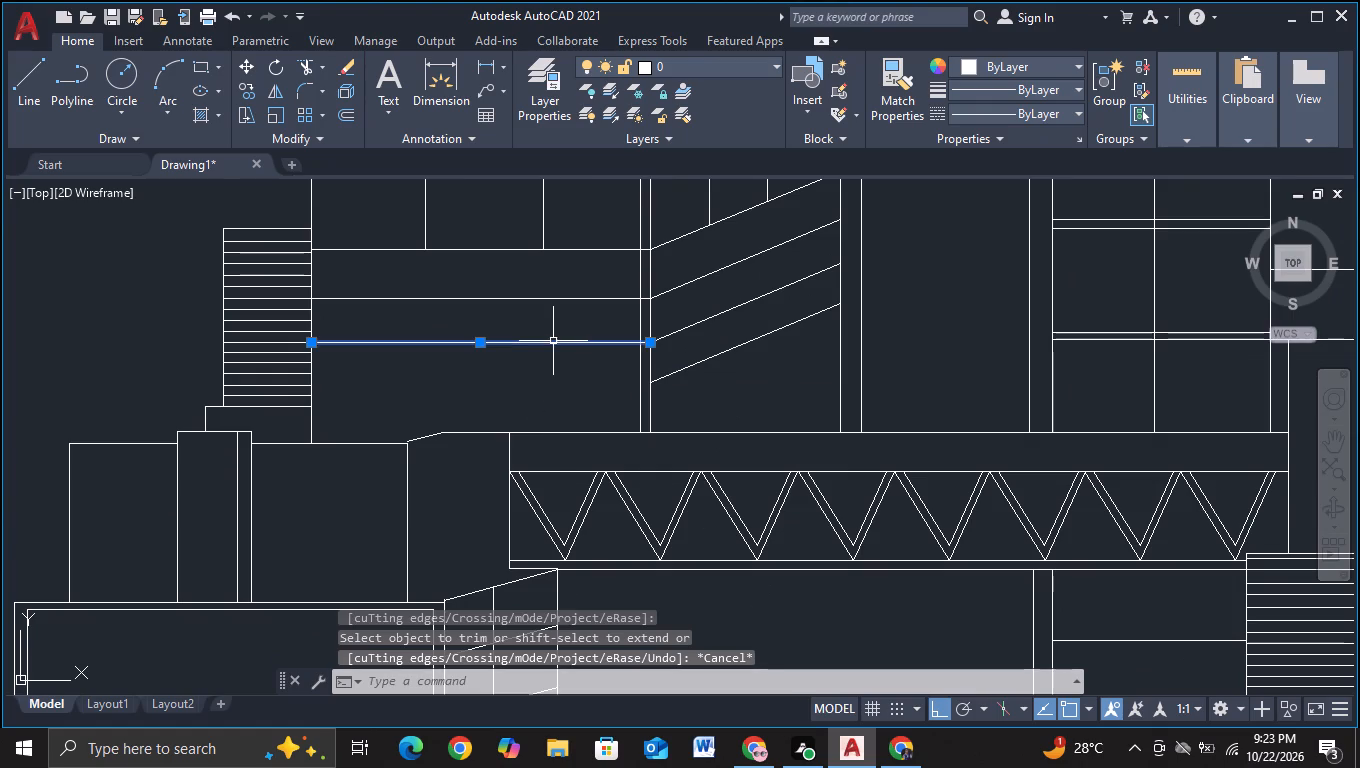
{"action": "key", "text": "c"}
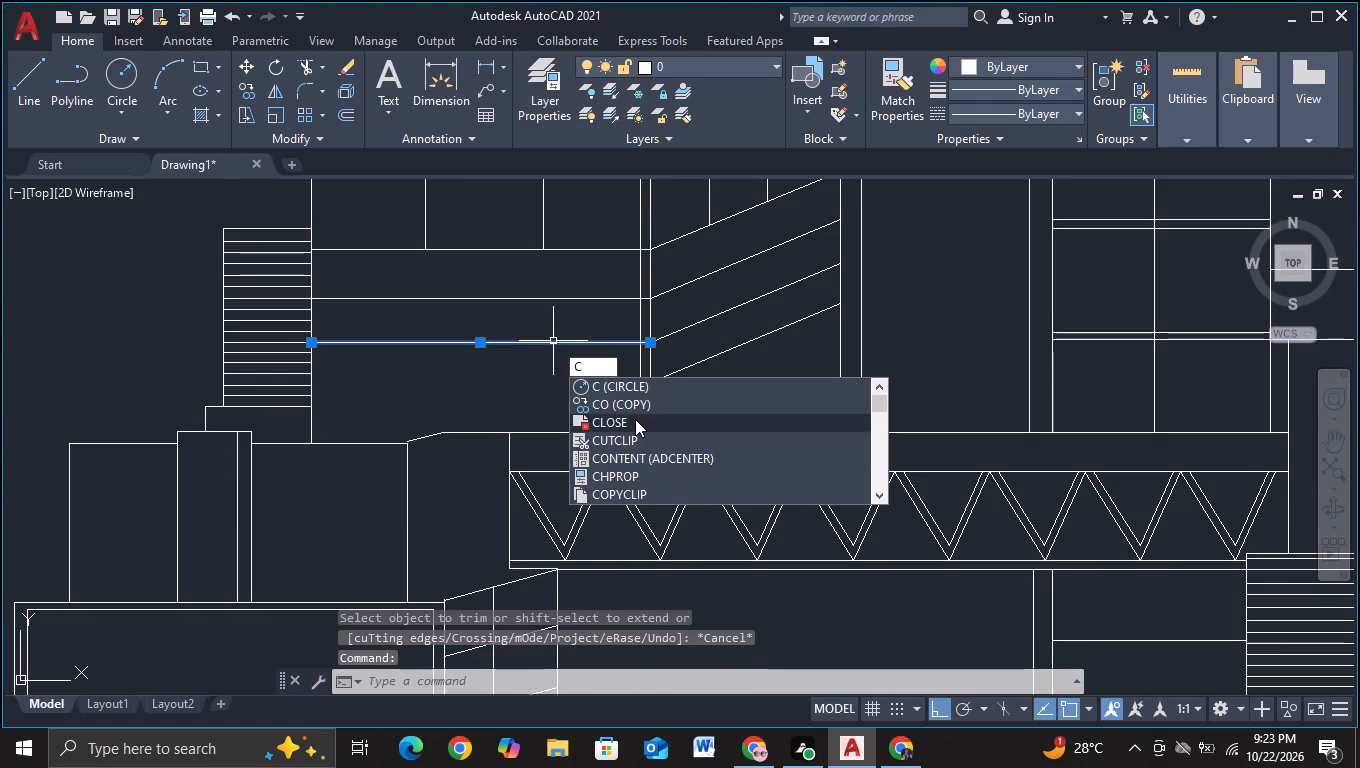
{"action": "left_click", "coordinate": [638, 413]}
{"action": "left_click", "coordinate": [568, 339]}
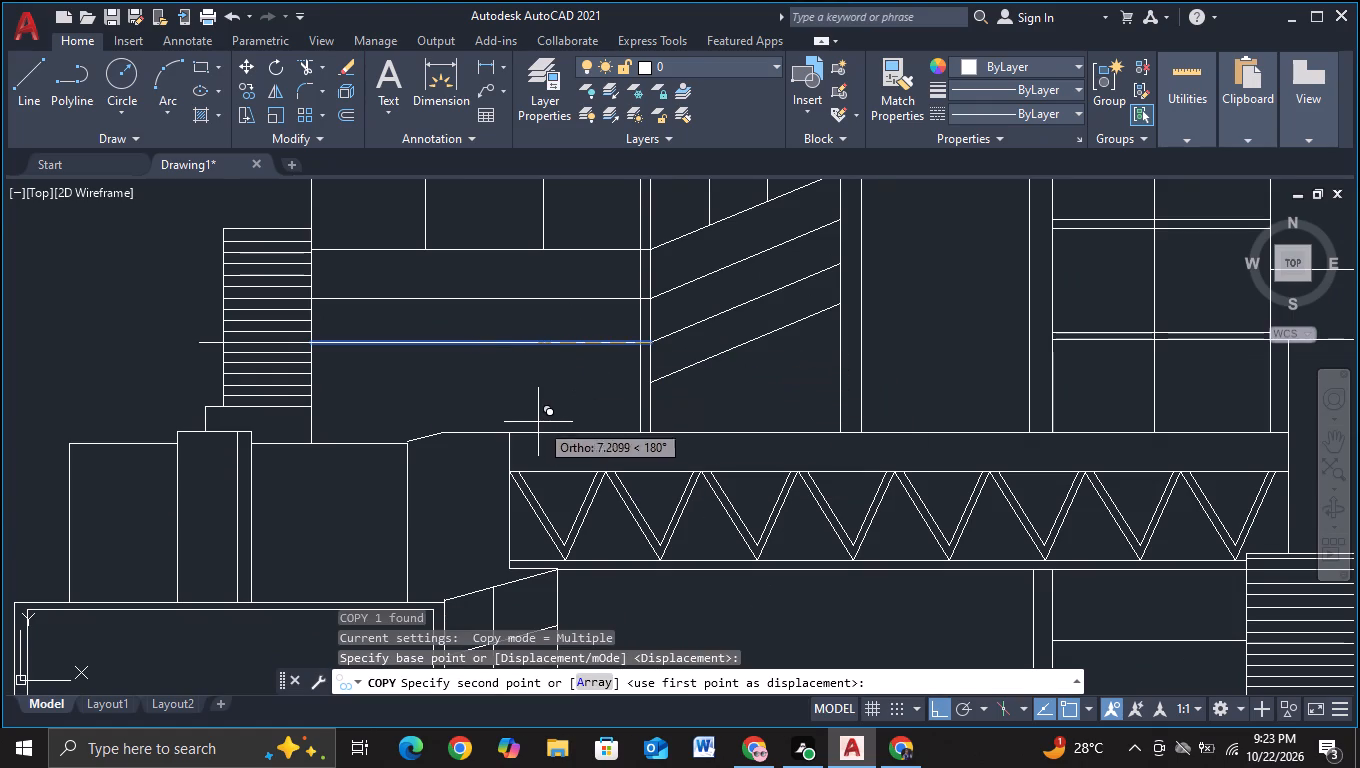
{"action": "left_click", "coordinate": [651, 390]}
{"action": "key", "text": "Escape"}
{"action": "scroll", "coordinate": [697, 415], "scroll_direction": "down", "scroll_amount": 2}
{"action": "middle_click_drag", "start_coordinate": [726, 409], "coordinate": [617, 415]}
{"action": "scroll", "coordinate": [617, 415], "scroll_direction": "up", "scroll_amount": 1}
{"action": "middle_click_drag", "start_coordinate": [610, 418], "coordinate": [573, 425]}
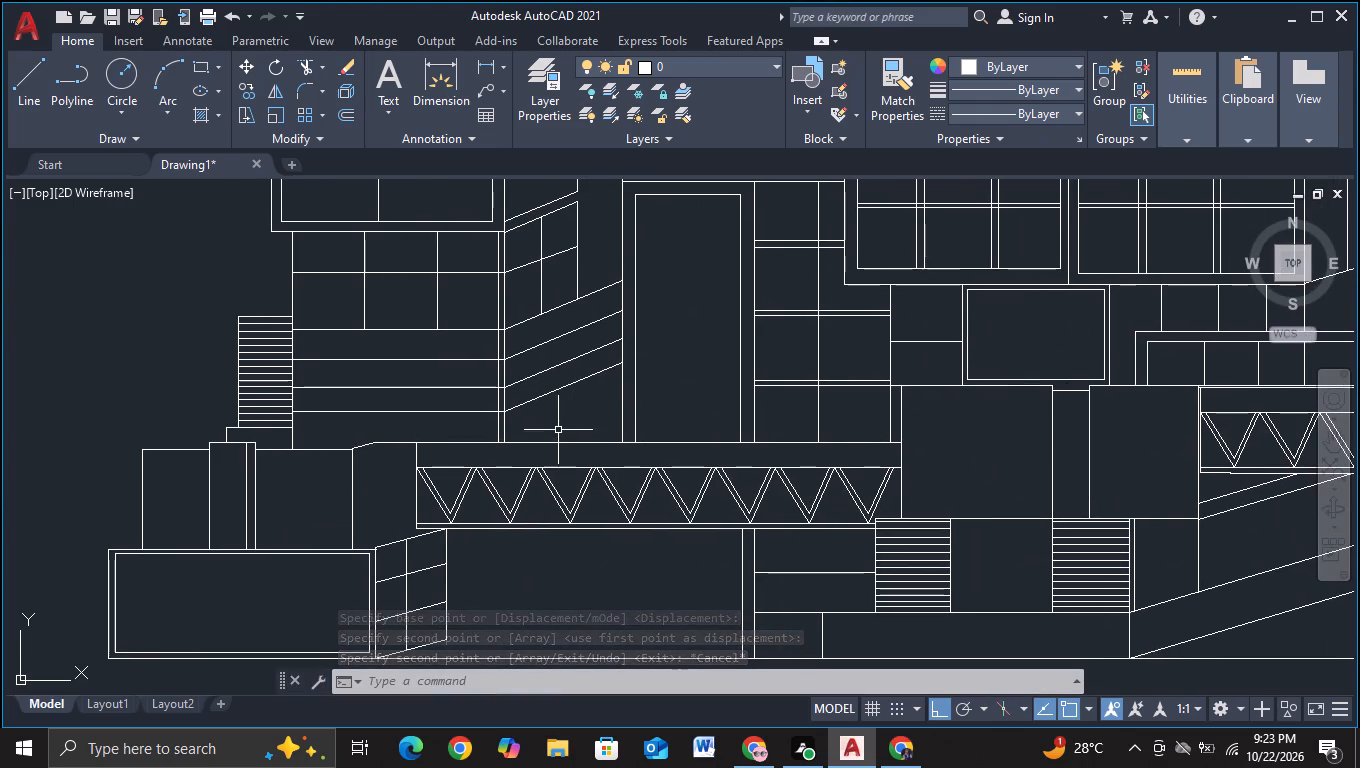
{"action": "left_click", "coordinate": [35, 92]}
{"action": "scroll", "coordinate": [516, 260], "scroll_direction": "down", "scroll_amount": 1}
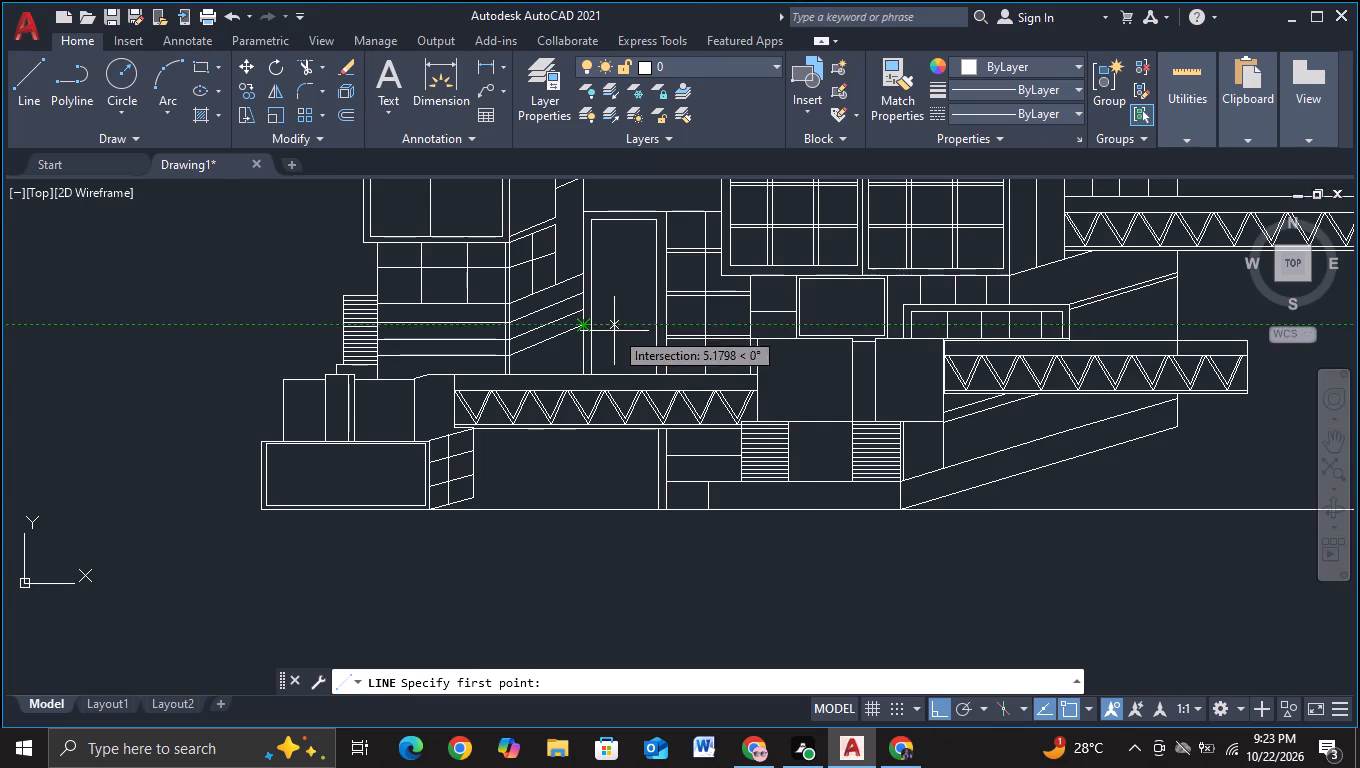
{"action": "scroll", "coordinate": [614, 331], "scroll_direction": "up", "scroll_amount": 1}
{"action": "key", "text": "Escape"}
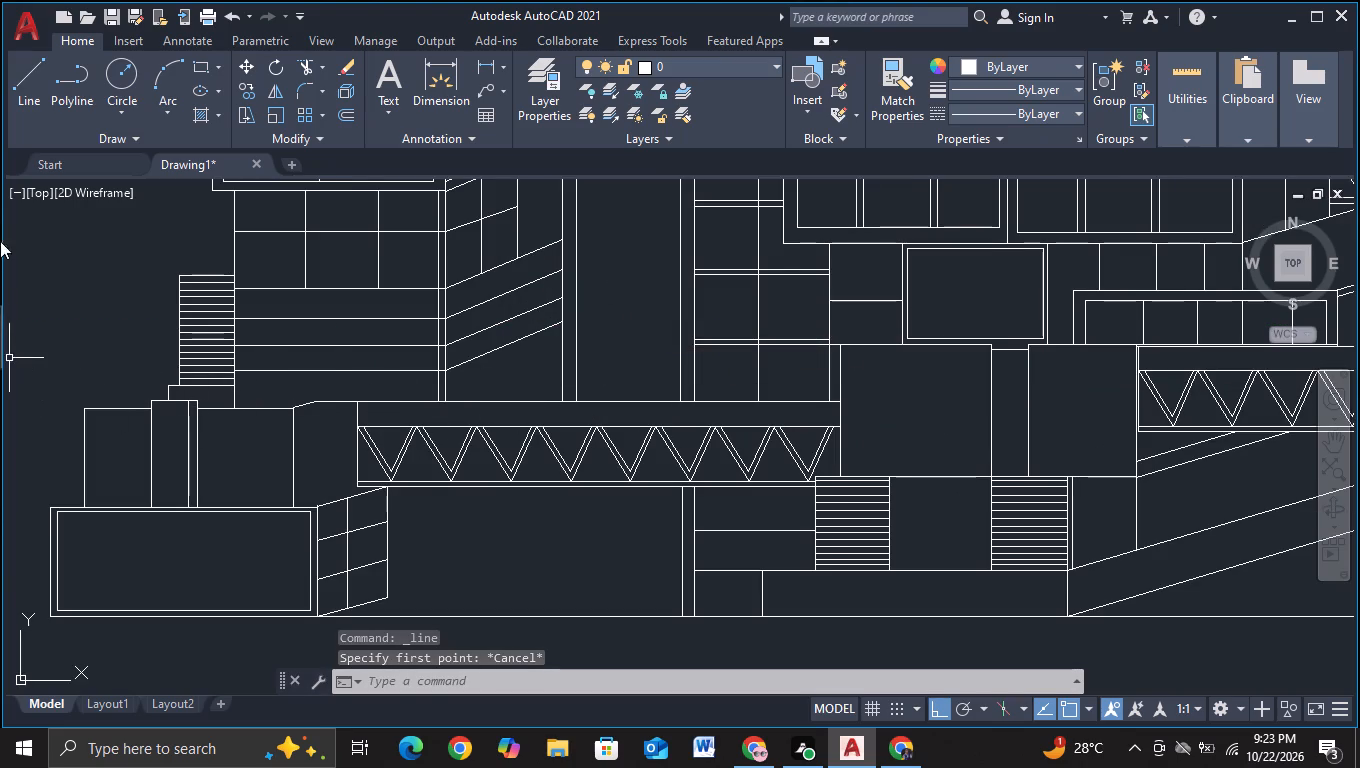
Copy the uppermost horizontal line beneath the lower block to four positions: slightly below each of the three lines and just above the bridge top.
{"action": "scroll", "coordinate": [370, 320], "scroll_direction": "up", "scroll_amount": 2}
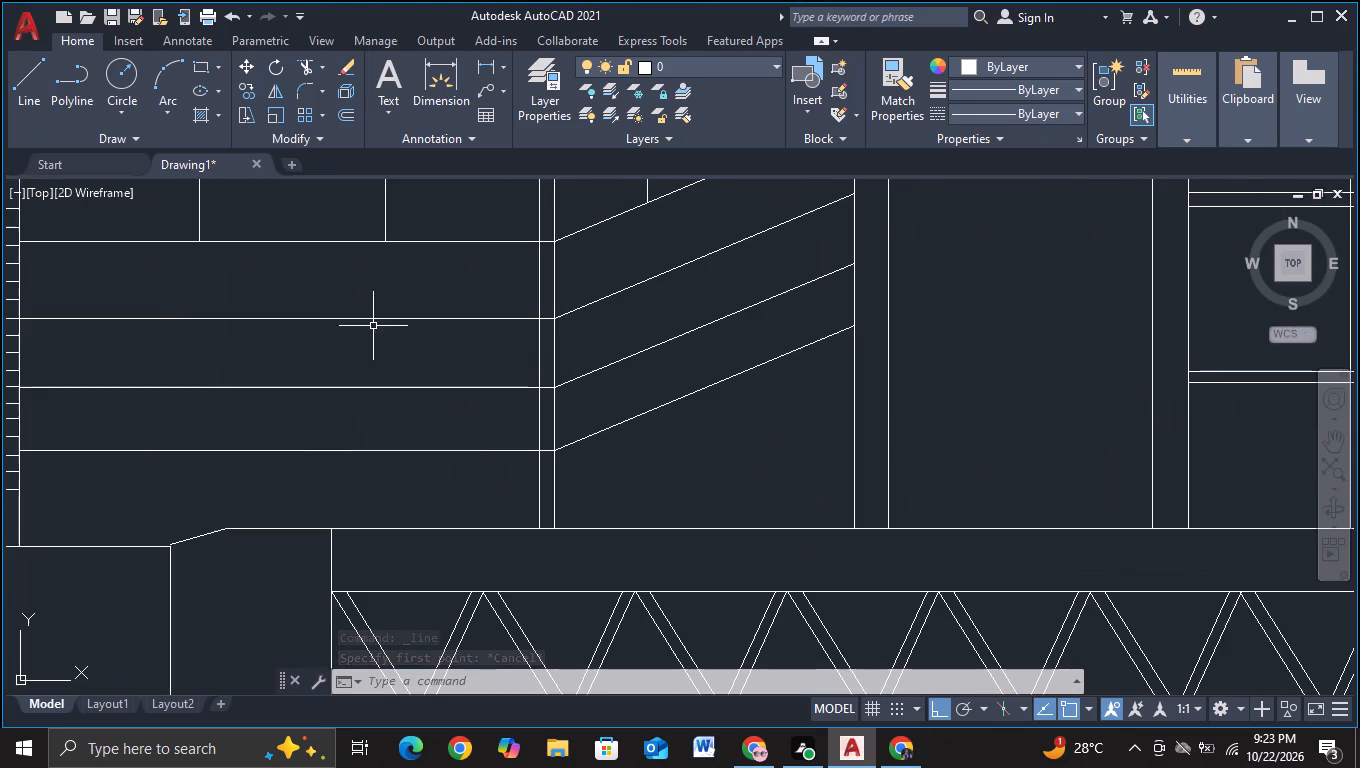
{"action": "left_click", "coordinate": [373, 318]}
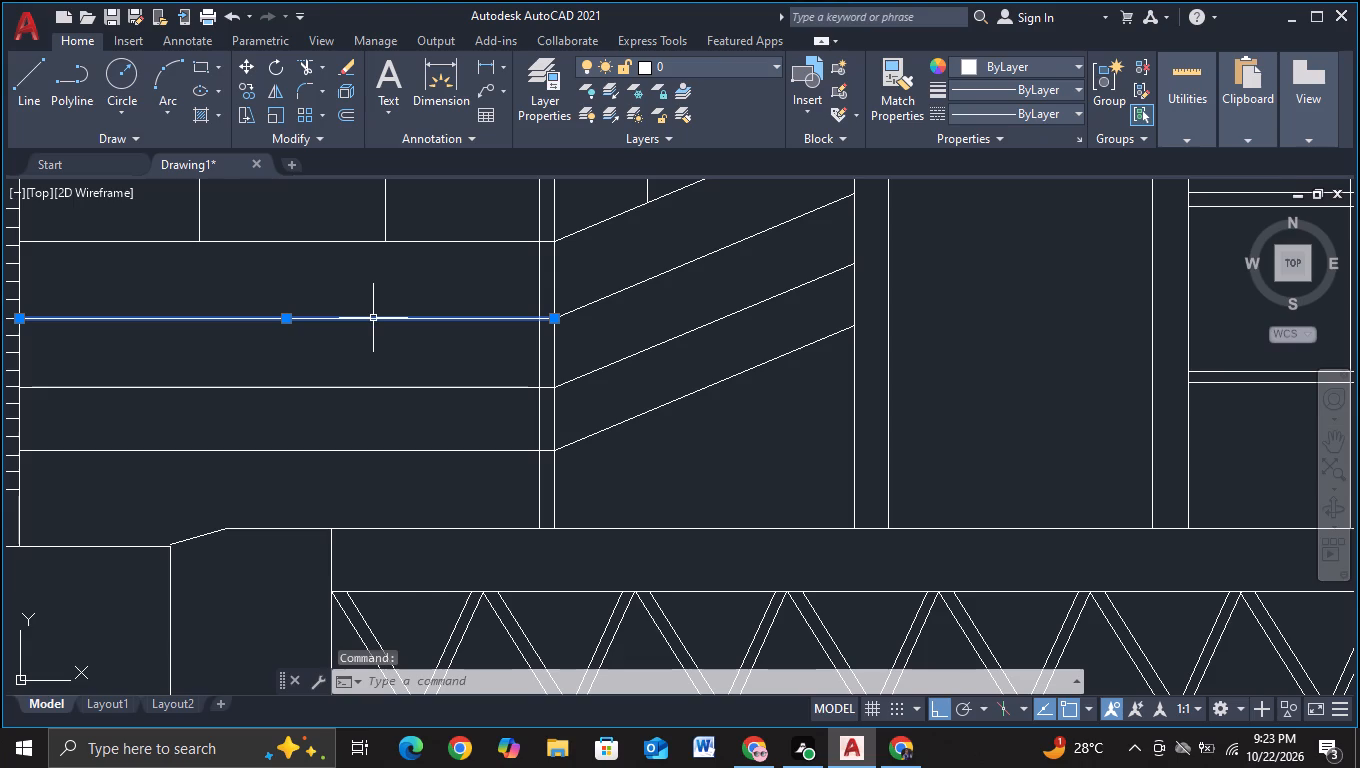
{"action": "key", "text": "c"}
{"action": "left_click", "coordinate": [451, 384]}
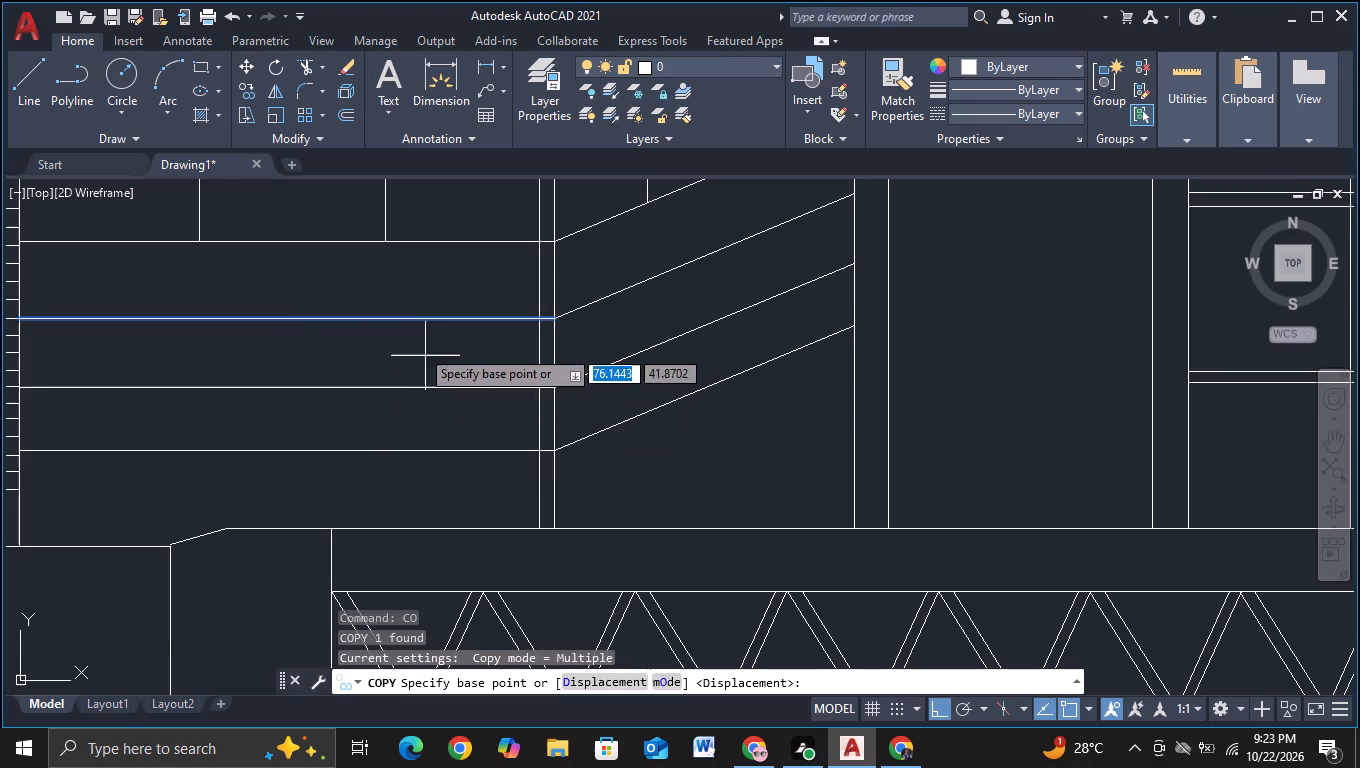
{"action": "left_click", "coordinate": [414, 335]}
{"action": "left_click", "coordinate": [415, 357]}
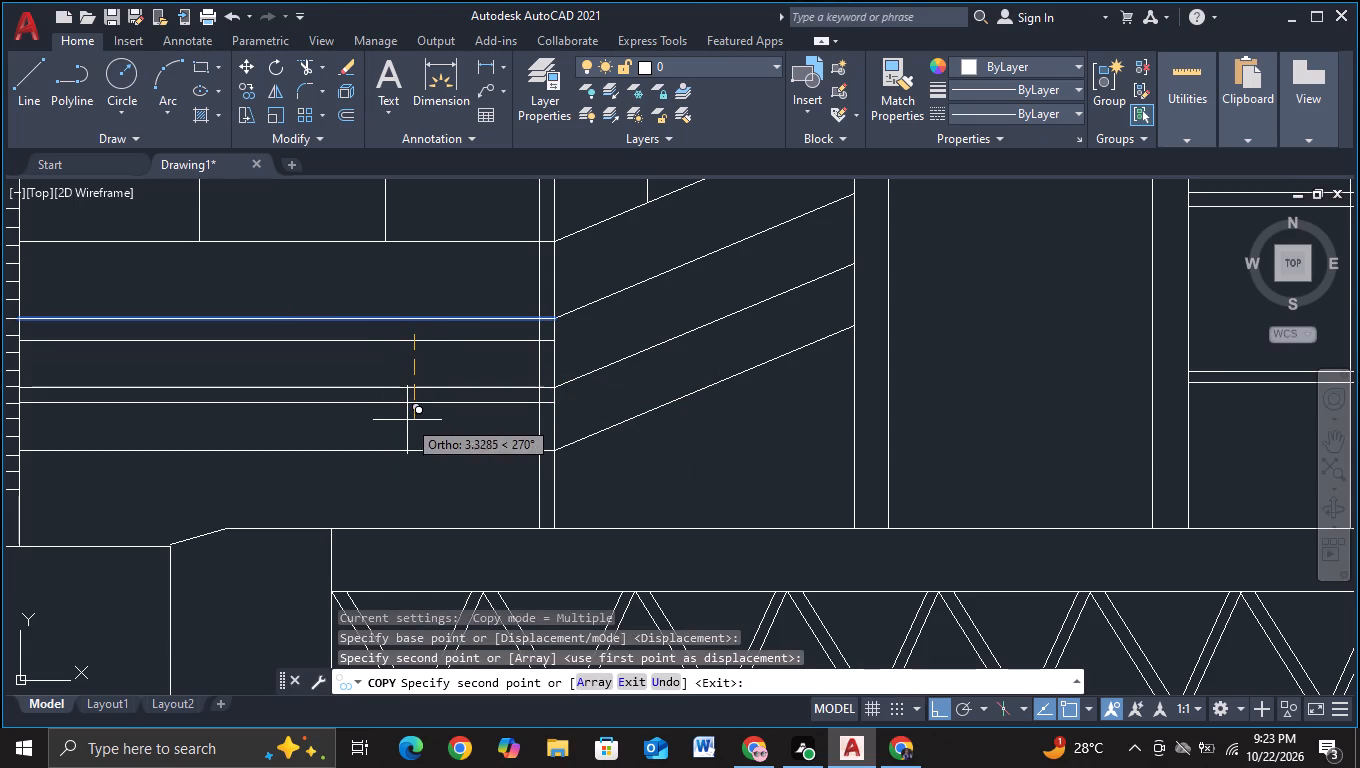
{"action": "left_click", "coordinate": [408, 421]}
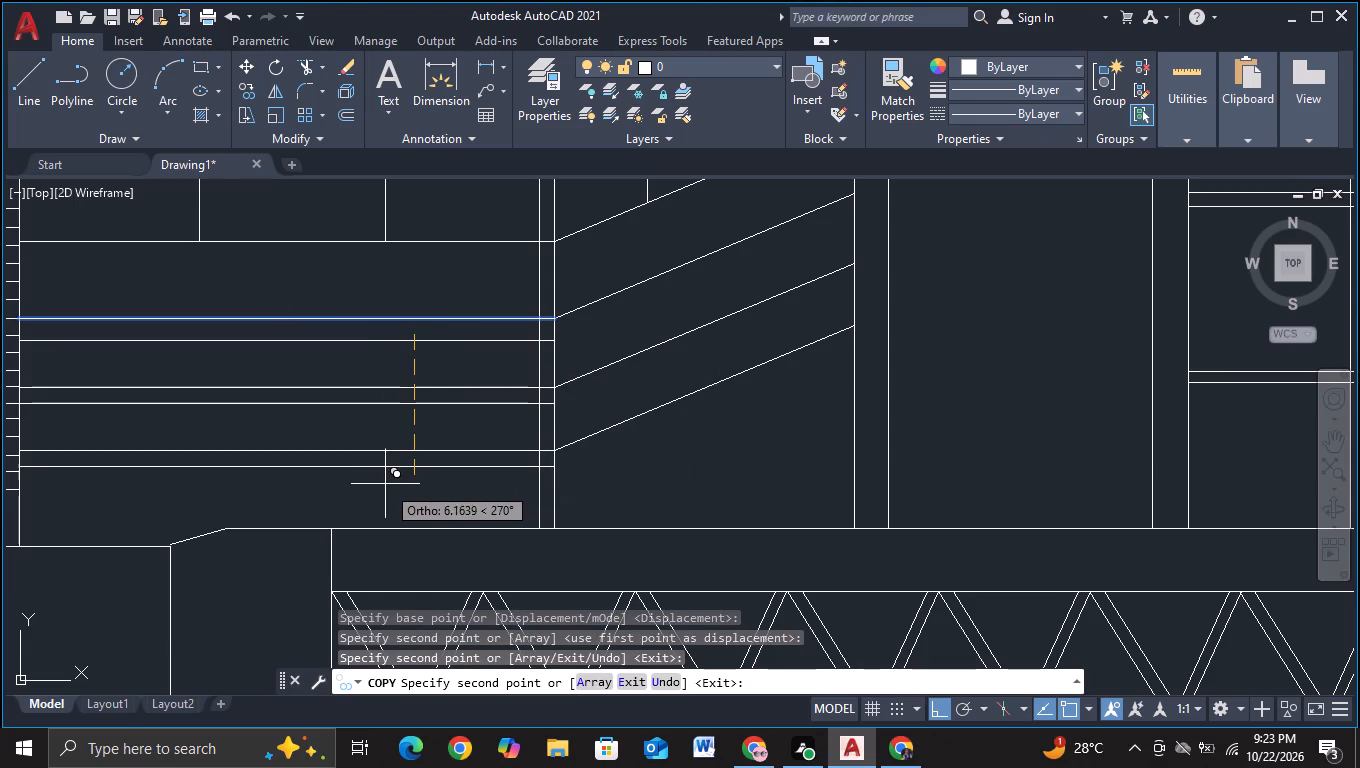
{"action": "left_click", "coordinate": [386, 486]}
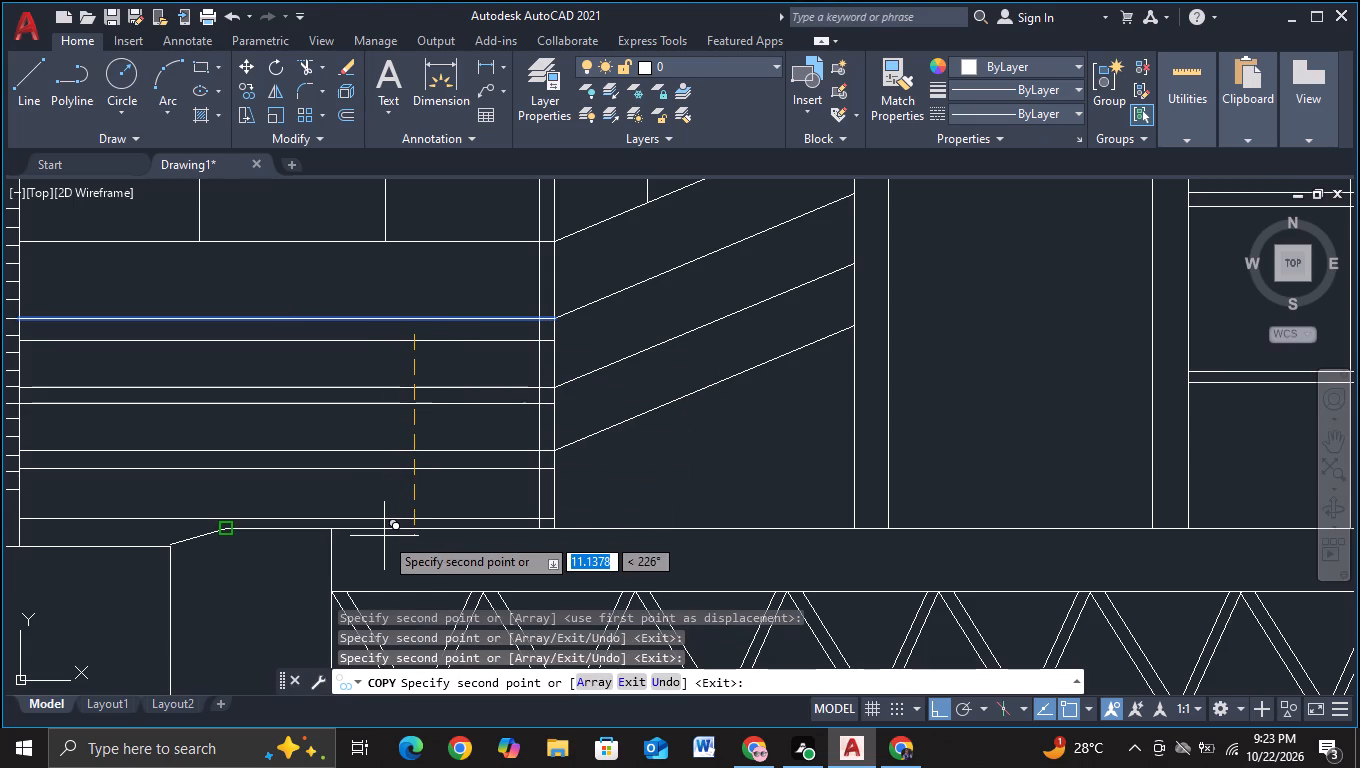
{"action": "key", "text": "F3"}
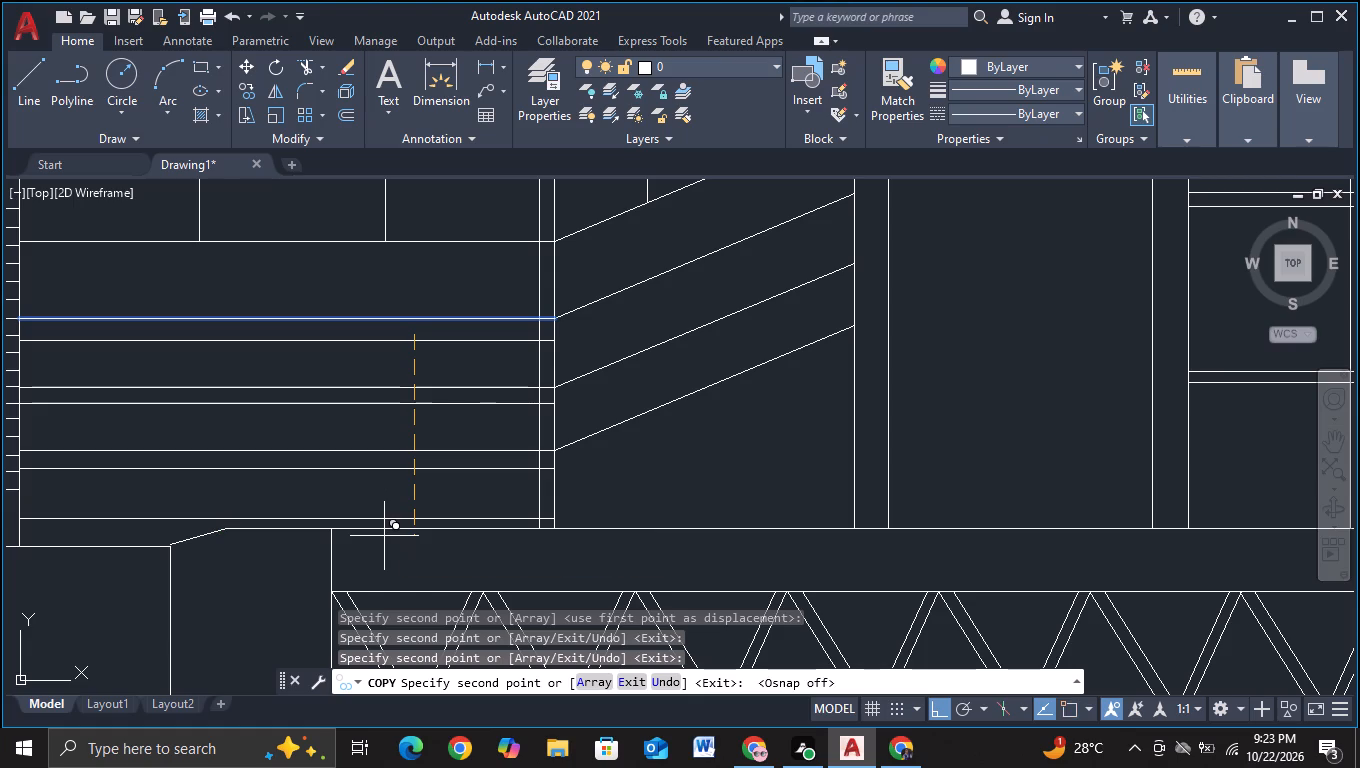
{"action": "left_click", "coordinate": [384, 536]}
{"action": "key", "text": "Escape"}
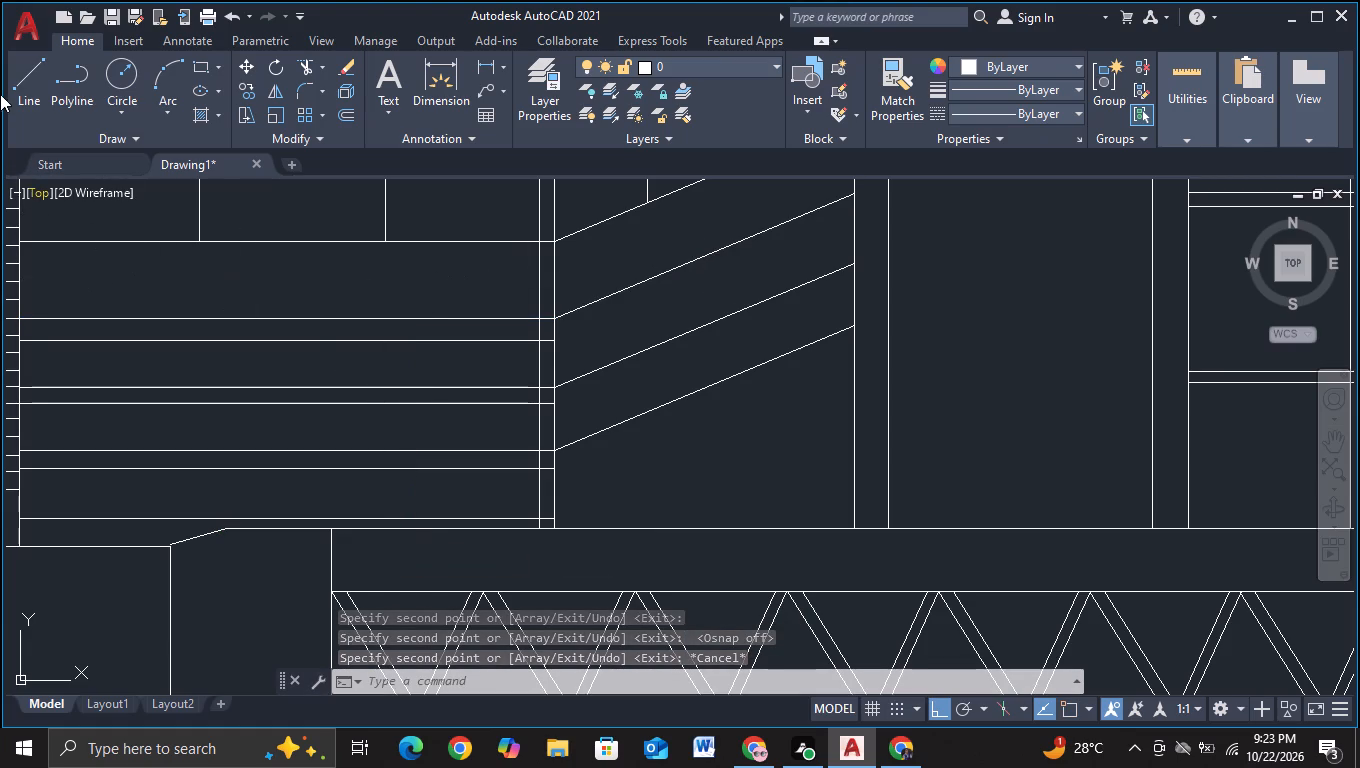
Draw a vertical line through the horizontal bands near the louvre stack, from below the lowest band line to just above the uppermost.
{"action": "left_click", "coordinate": [27, 96]}
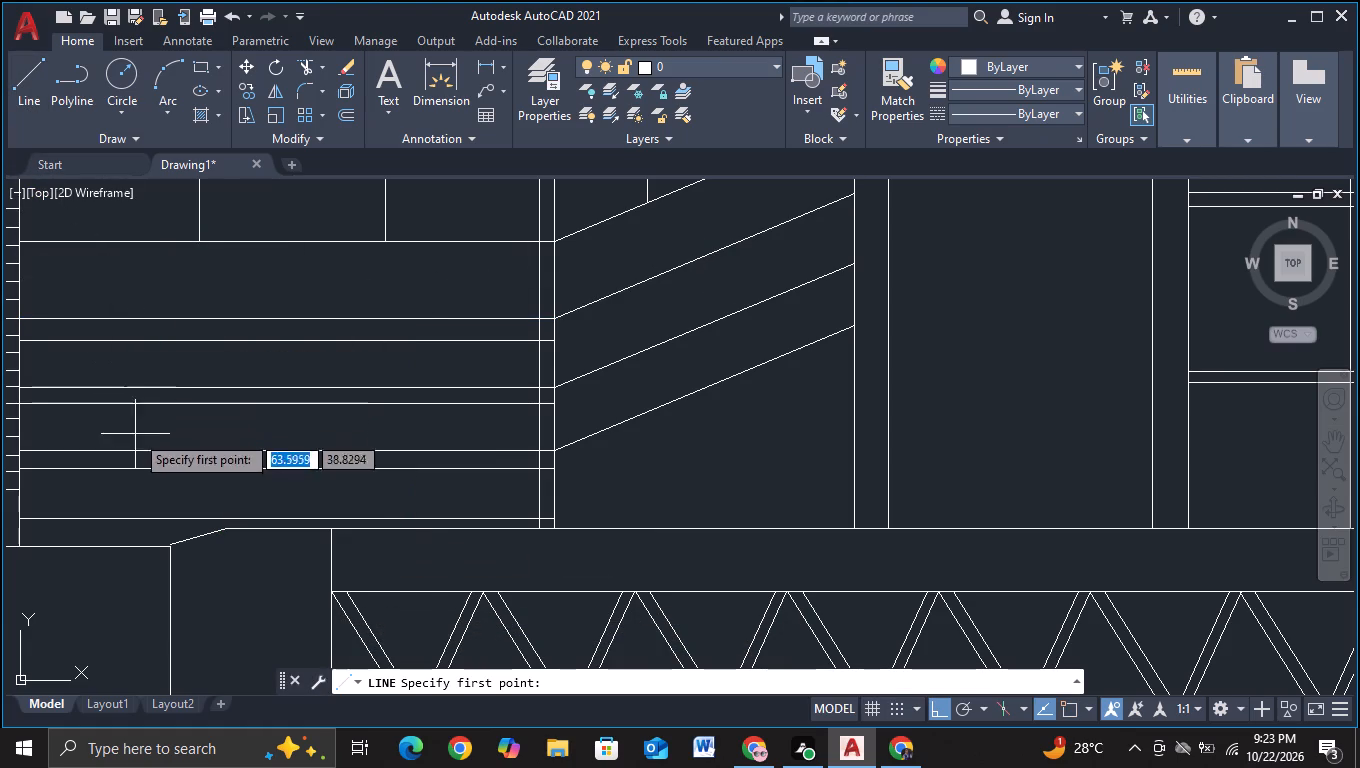
{"action": "left_click", "coordinate": [104, 535]}
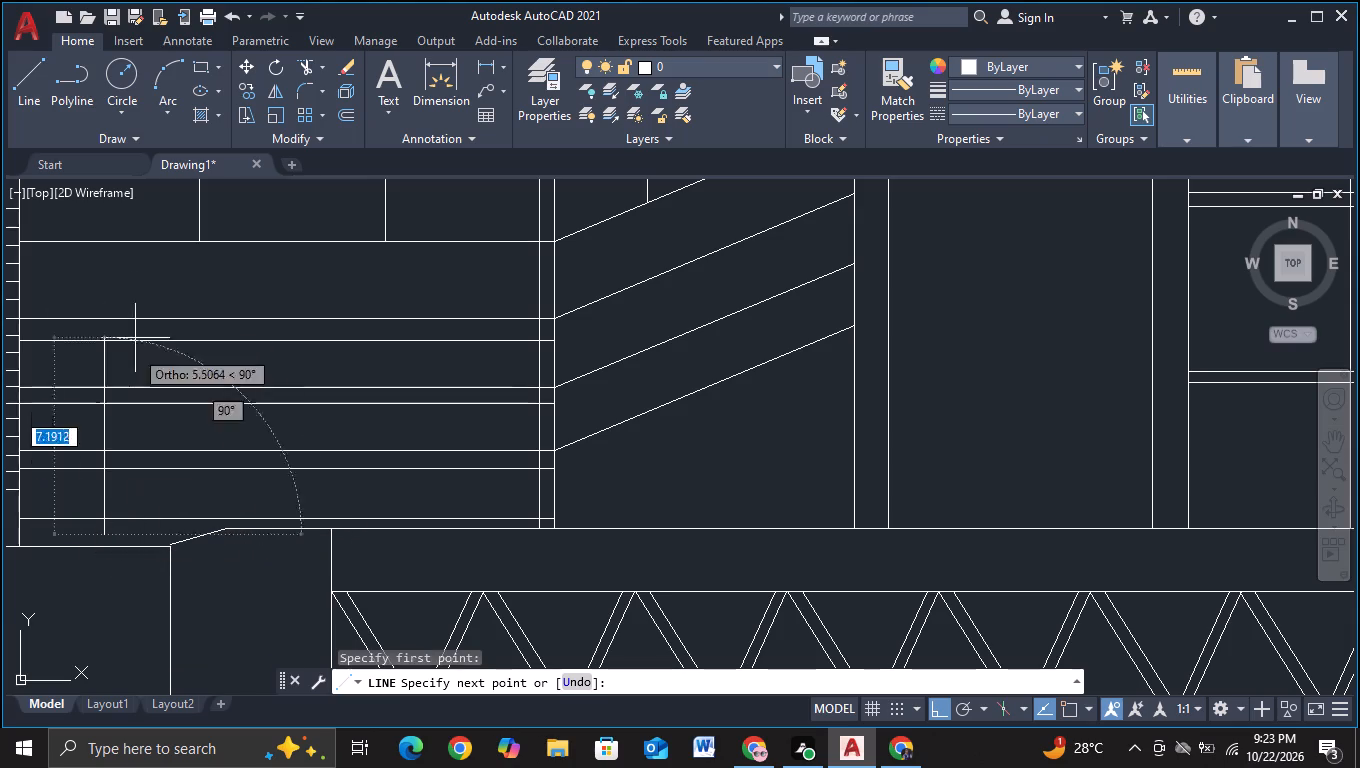
{"action": "left_click", "coordinate": [127, 222]}
{"action": "key", "text": "F1"}
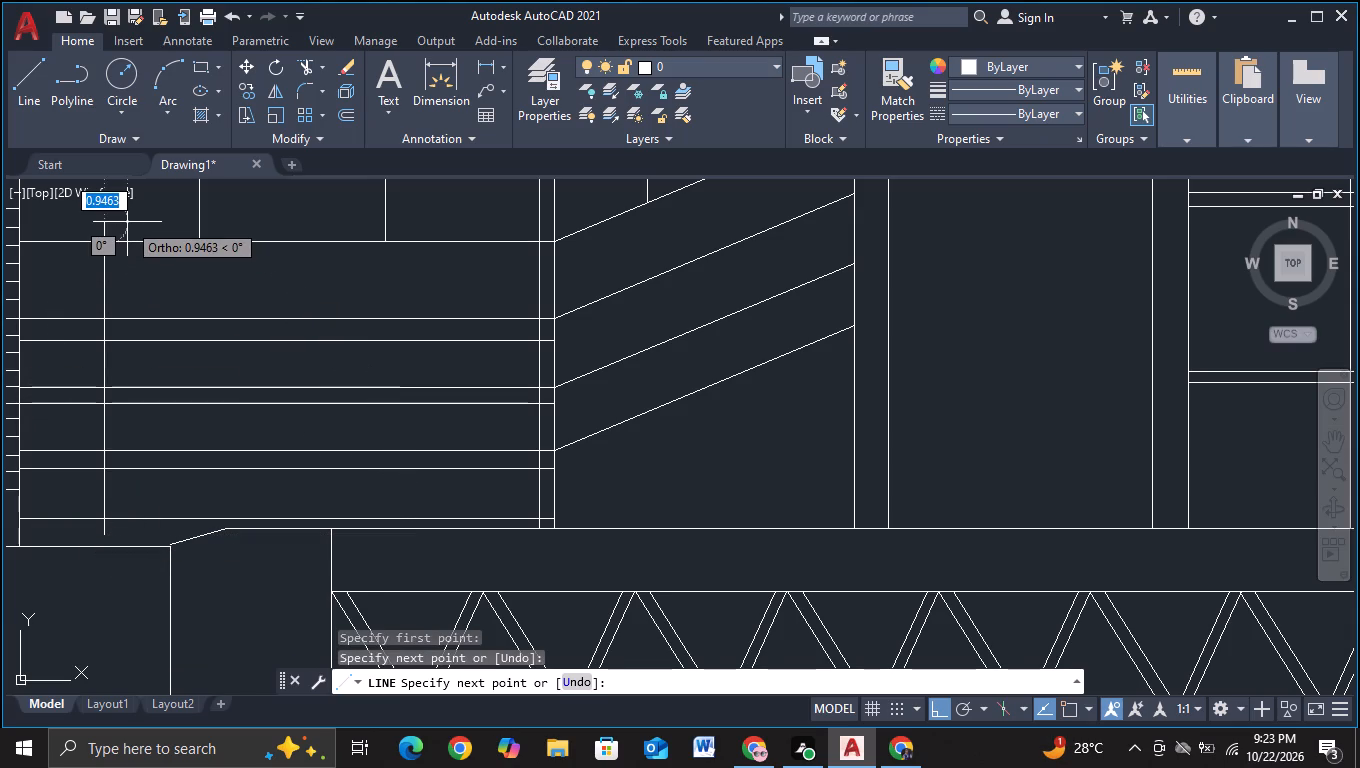
{"action": "key", "text": "Escape"}
{"action": "key", "text": "Escape"}
{"action": "key", "text": "Escape"}
{"action": "key", "text": "Escape"}
{"action": "key", "text": "Escape"}
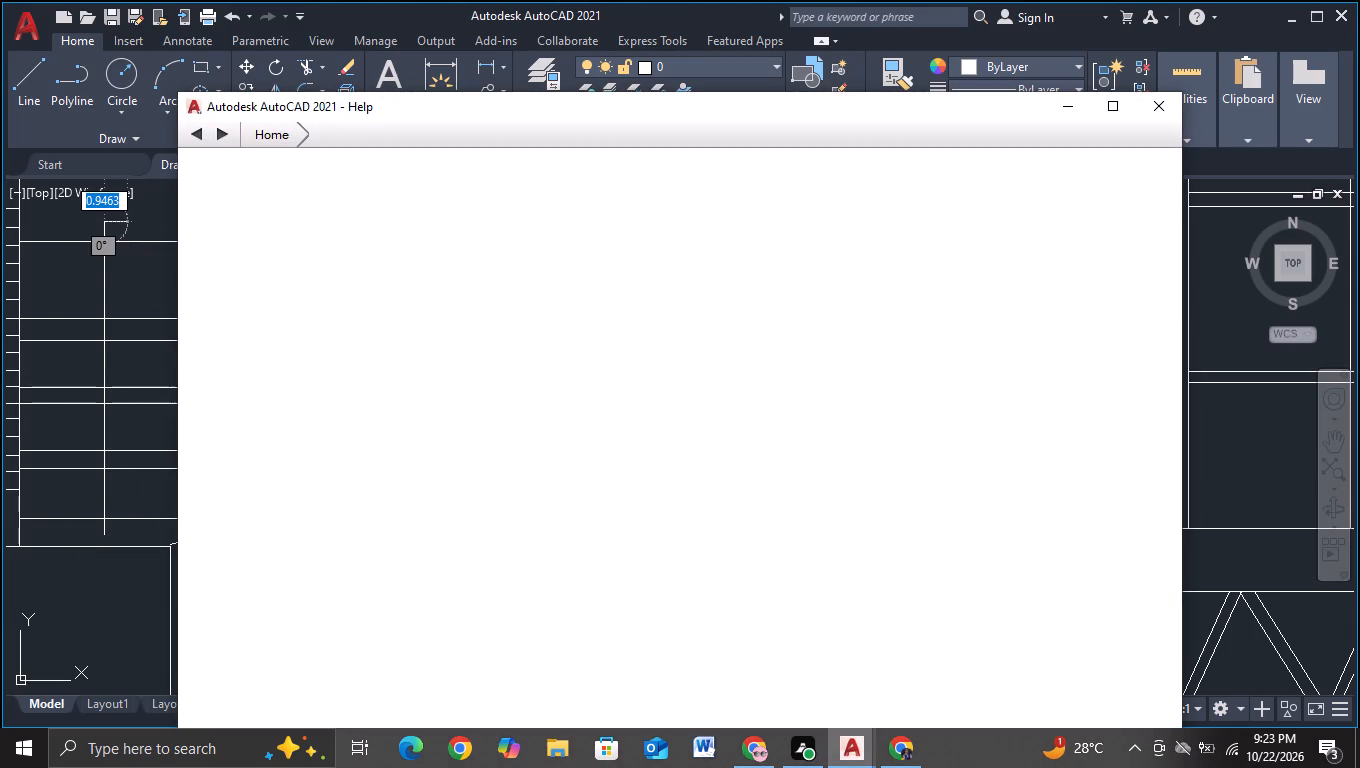
{"action": "key", "text": "Escape"}
{"action": "key", "text": "Escape"}
{"action": "key", "text": "Escape"}
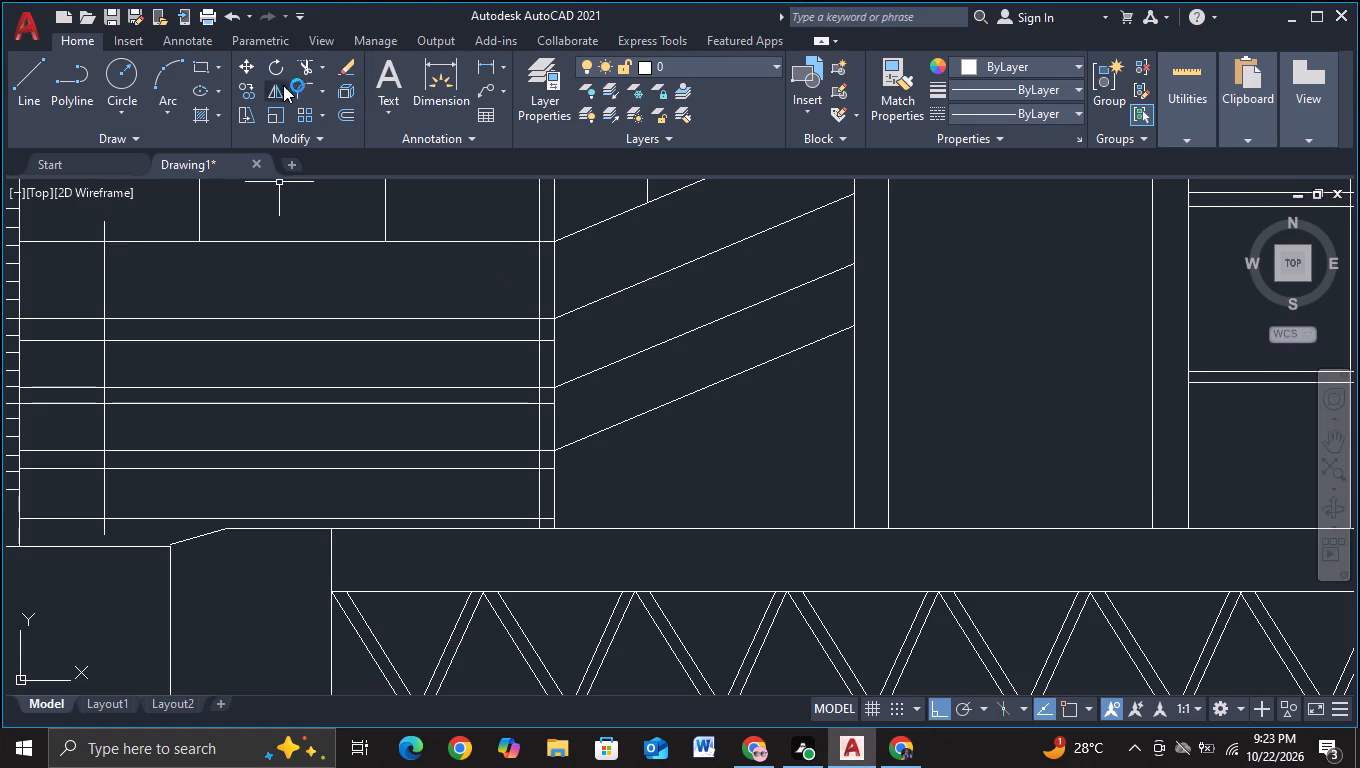
Trim the new vertical line's overhangs above the uppermost and below the lowest horizontal band line.
{"action": "left_click", "coordinate": [300, 66]}
{"action": "key", "text": "Escape"}
{"action": "left_click", "coordinate": [301, 60]}
{"action": "left_click", "coordinate": [104, 230]}
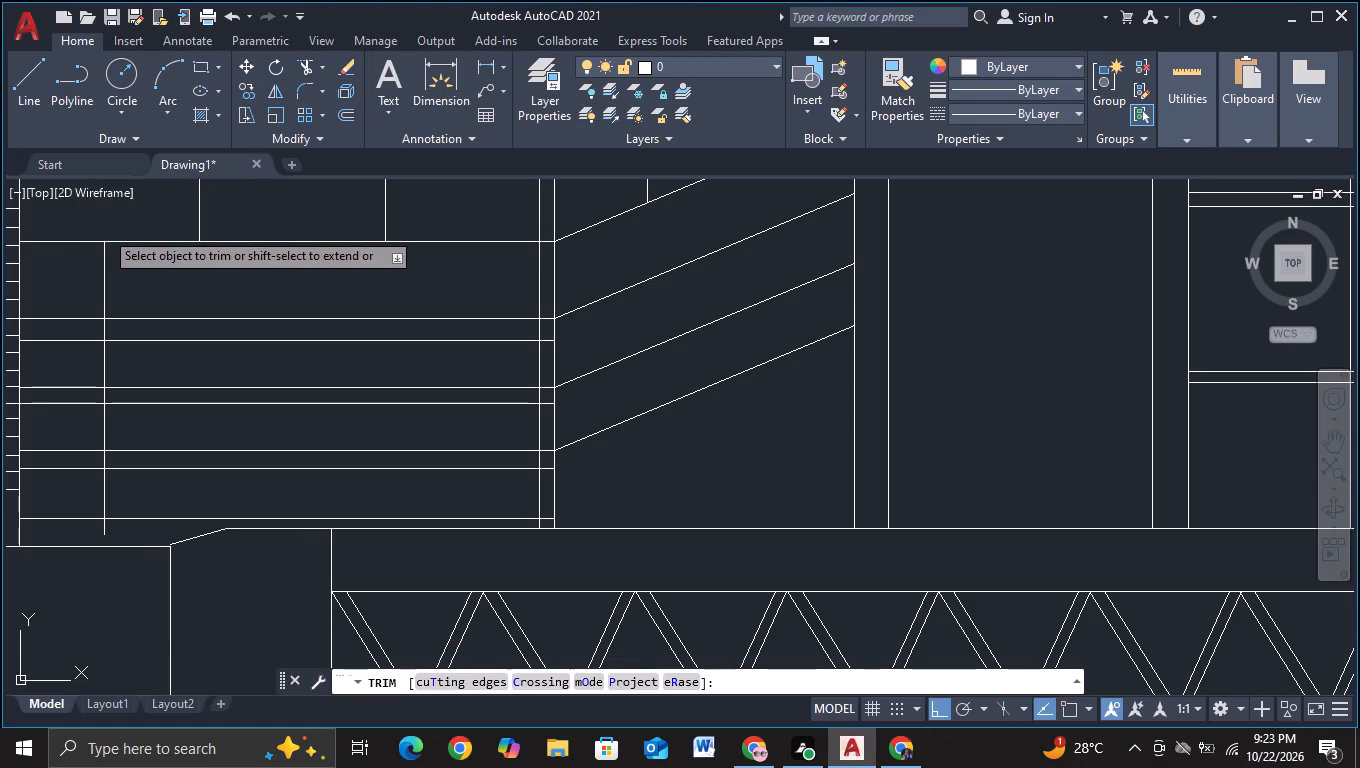
{"action": "left_click", "coordinate": [100, 532]}
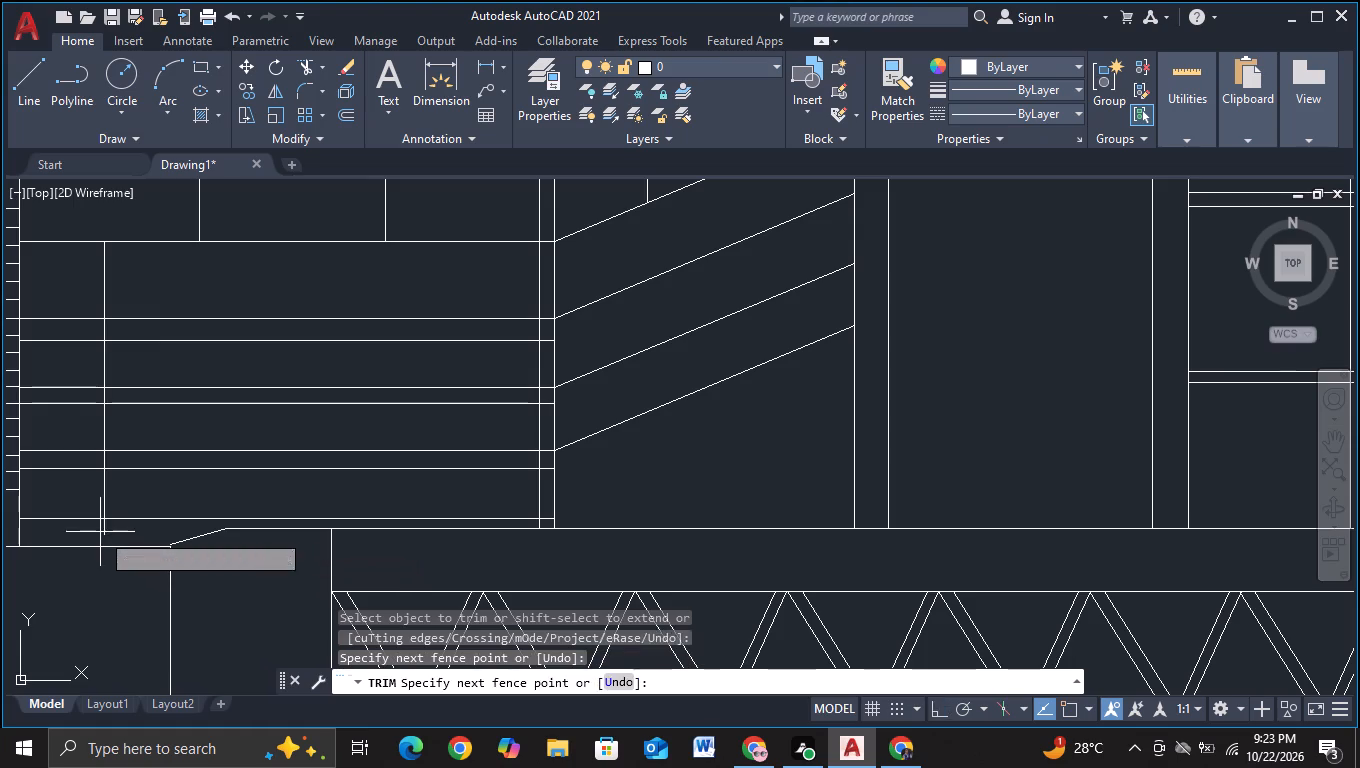
{"action": "key", "text": "Escape"}
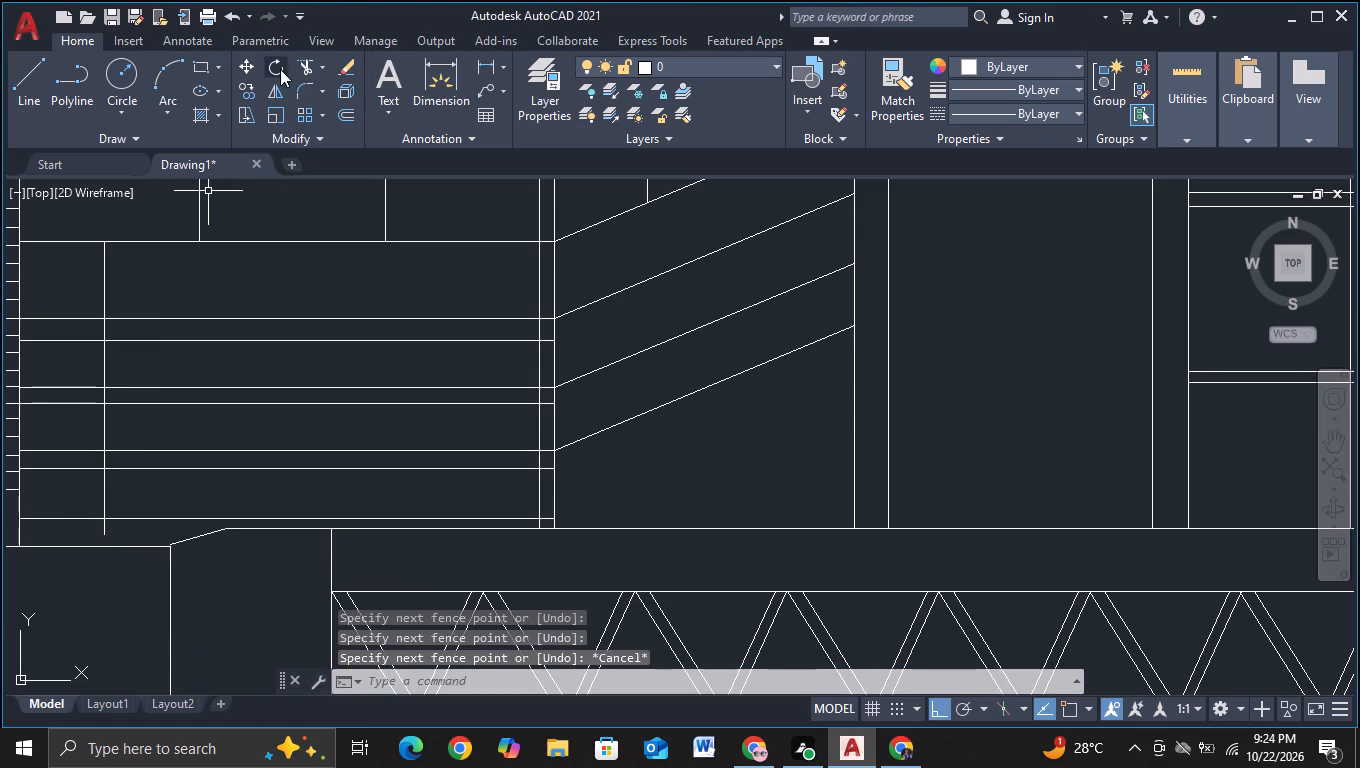
{"action": "left_click", "coordinate": [300, 58]}
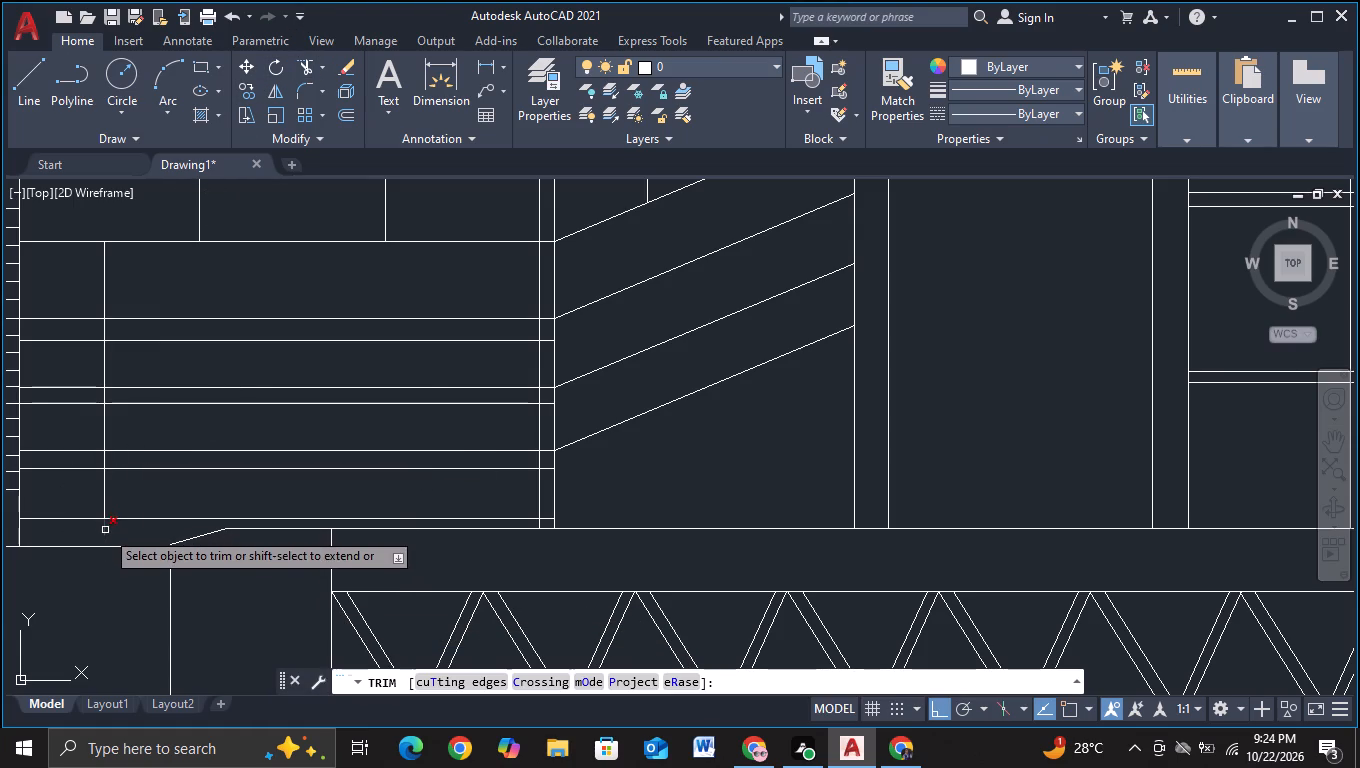
{"action": "left_click", "coordinate": [105, 530]}
{"action": "key", "text": "Escape"}
Copy the vertical line about 0.62 units to the right and to four more positions, forming three narrow, spaced pairs across the banded wall.
{"action": "left_click", "coordinate": [105, 500]}
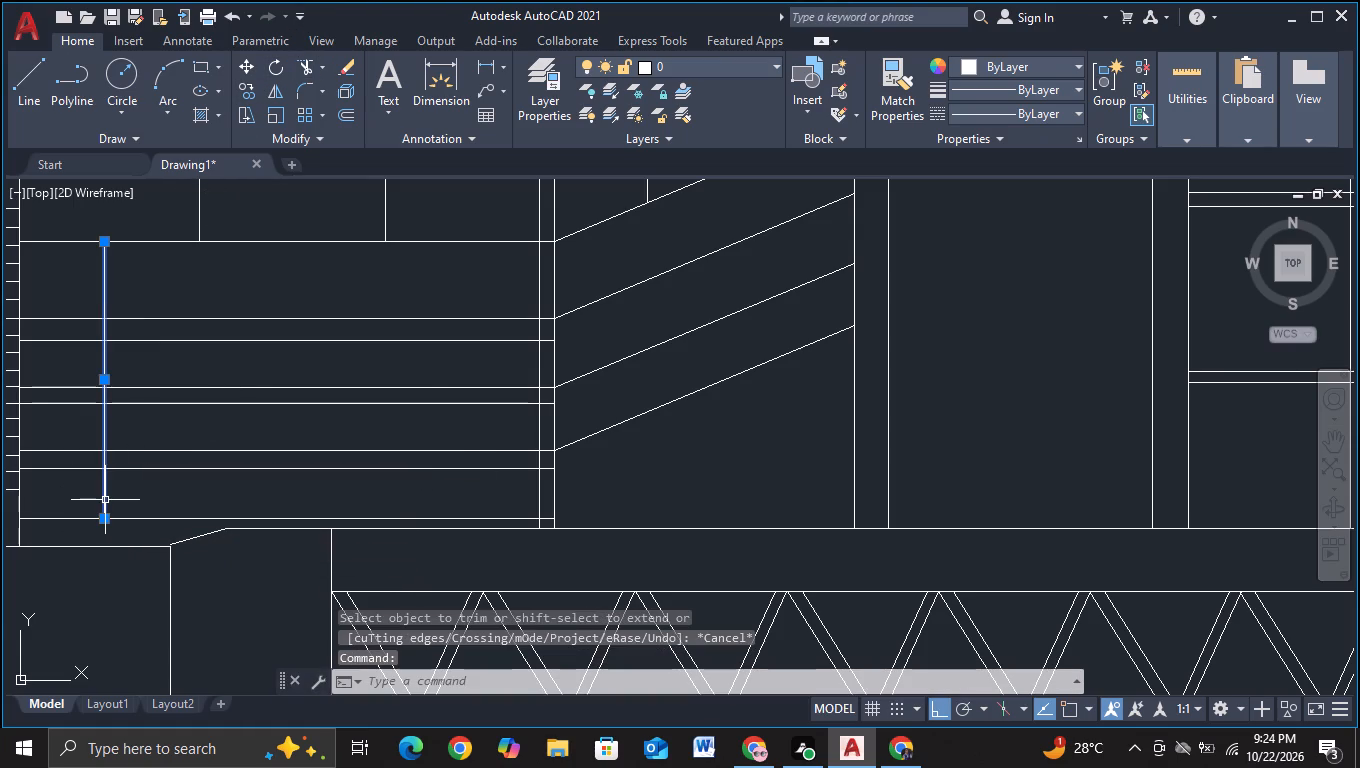
{"action": "key", "text": "c"}
{"action": "left_click", "coordinate": [185, 563]}
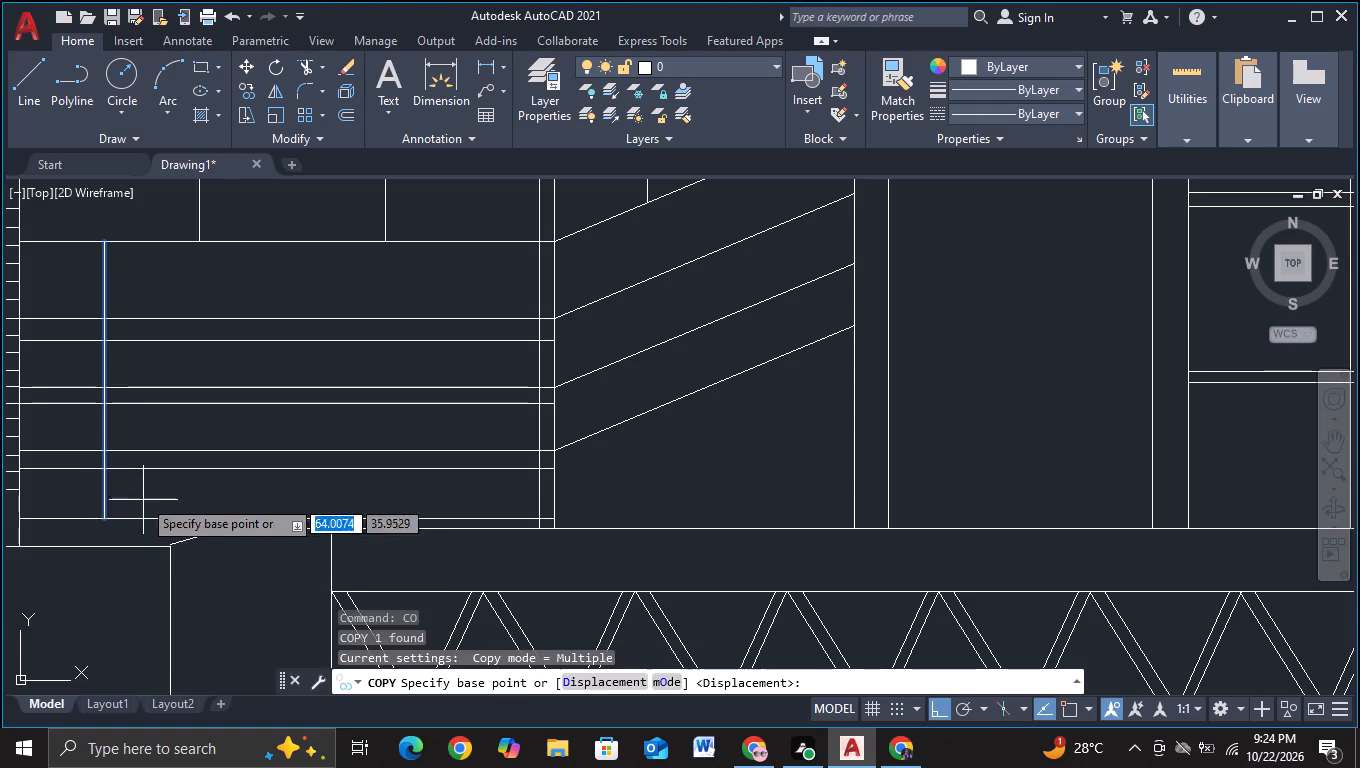
{"action": "left_click", "coordinate": [116, 465]}
{"action": "left_click", "coordinate": [131, 466]}
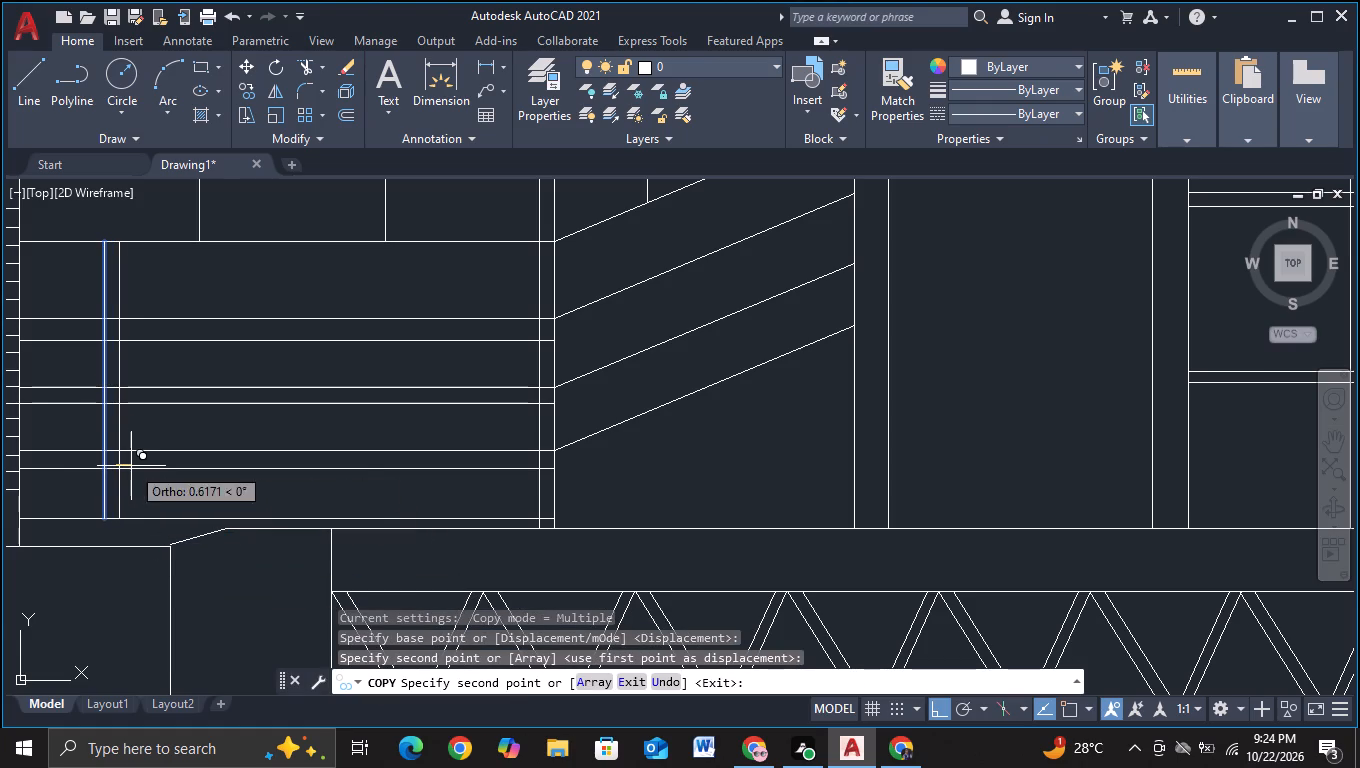
{"action": "left_click", "coordinate": [264, 448]}
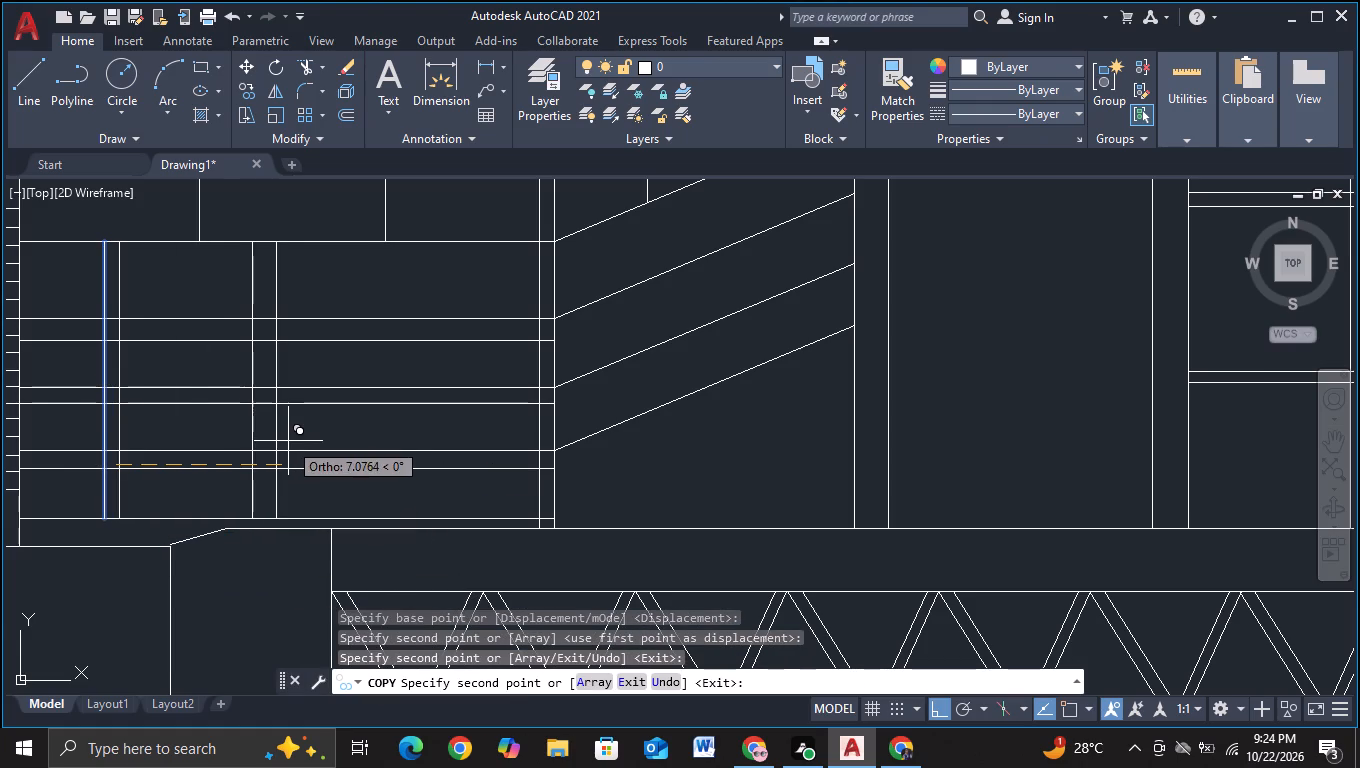
{"action": "left_click", "coordinate": [278, 441]}
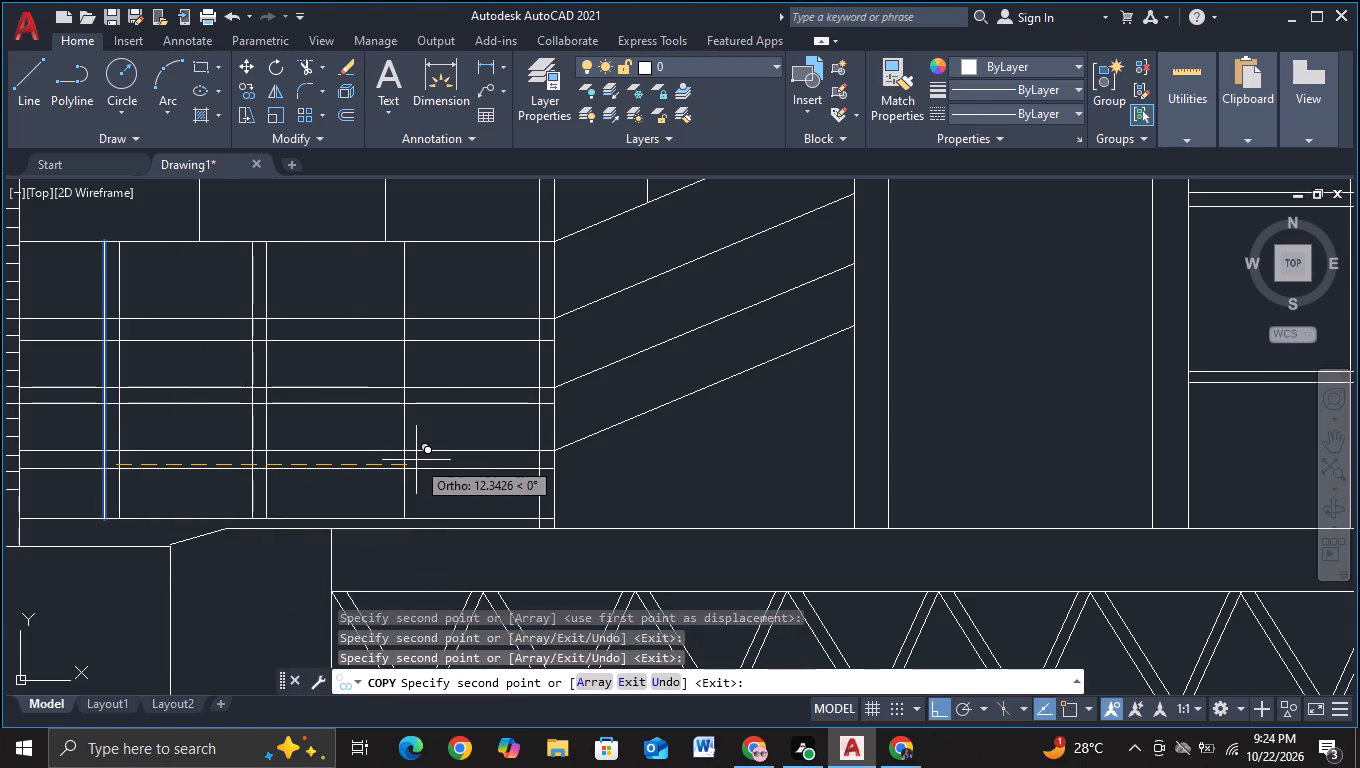
{"action": "left_click", "coordinate": [416, 460]}
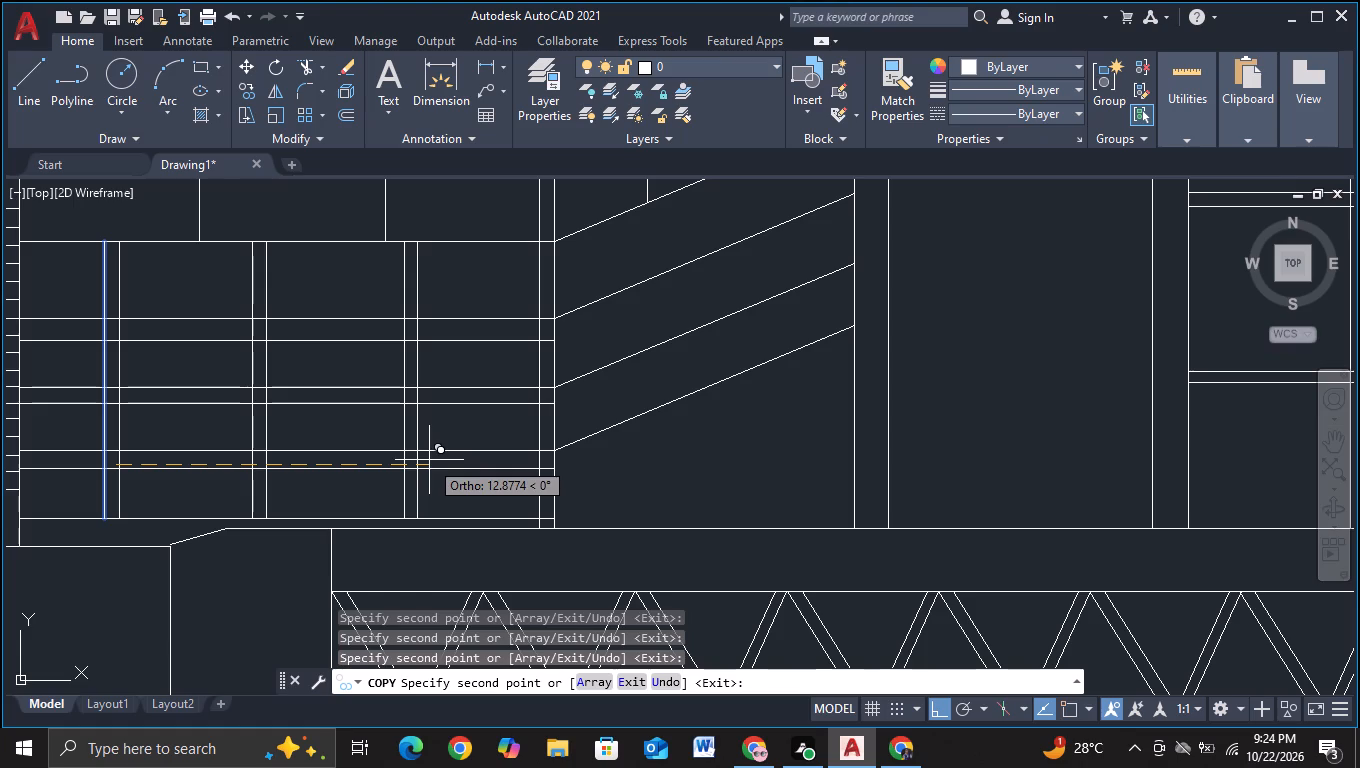
{"action": "left_click", "coordinate": [429, 460]}
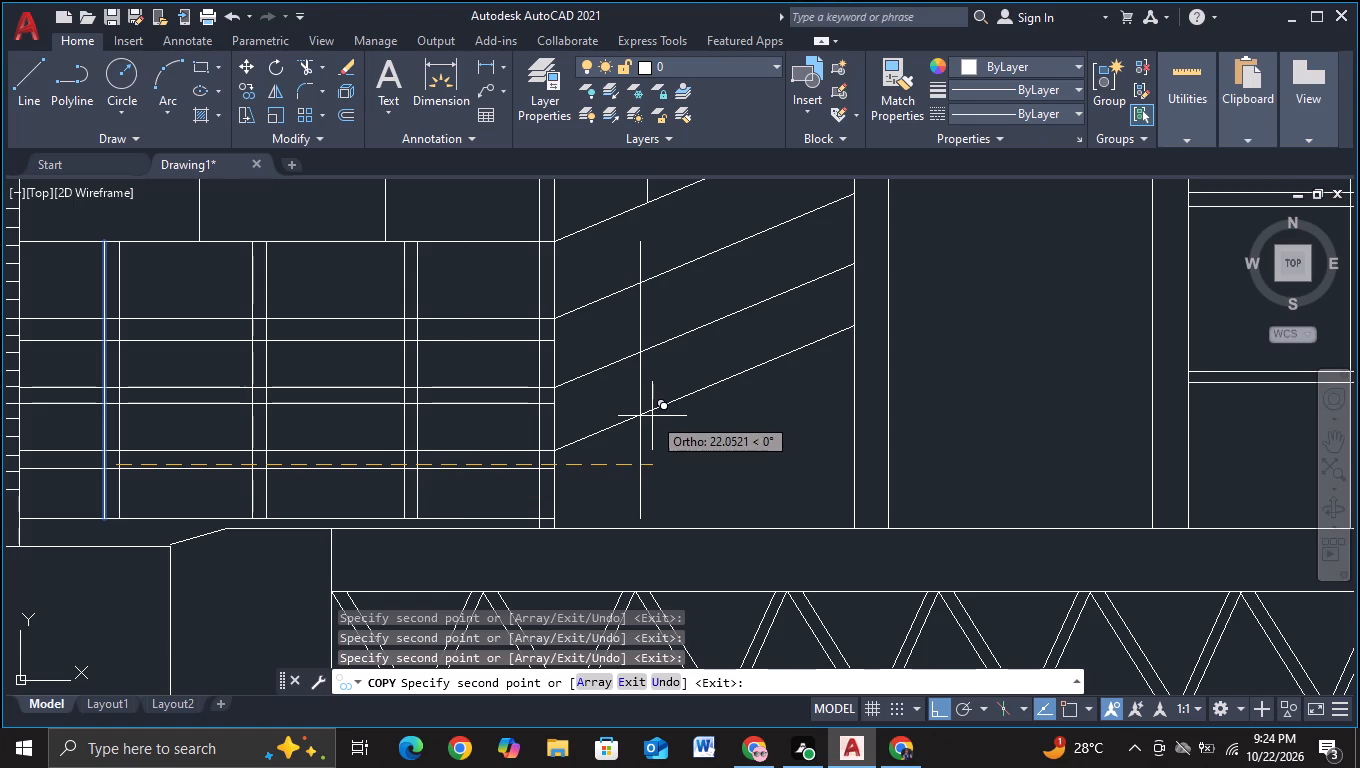
Place three more single copies of the vertical line, spaced across the area with the sloped lines.
{"action": "left_click", "coordinate": [652, 416]}
{"action": "left_click", "coordinate": [744, 387]}
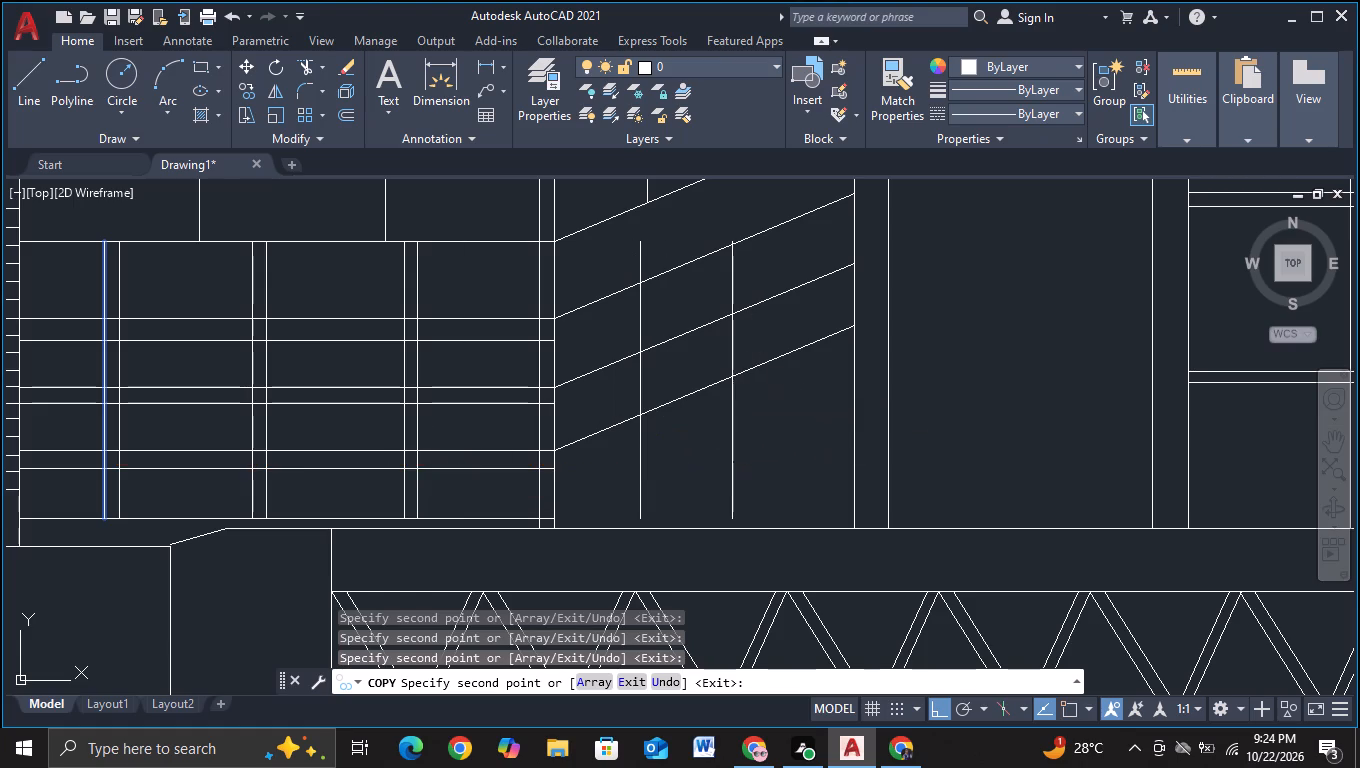
{"action": "left_click", "coordinate": [832, 368]}
{"action": "key", "text": "Escape"}
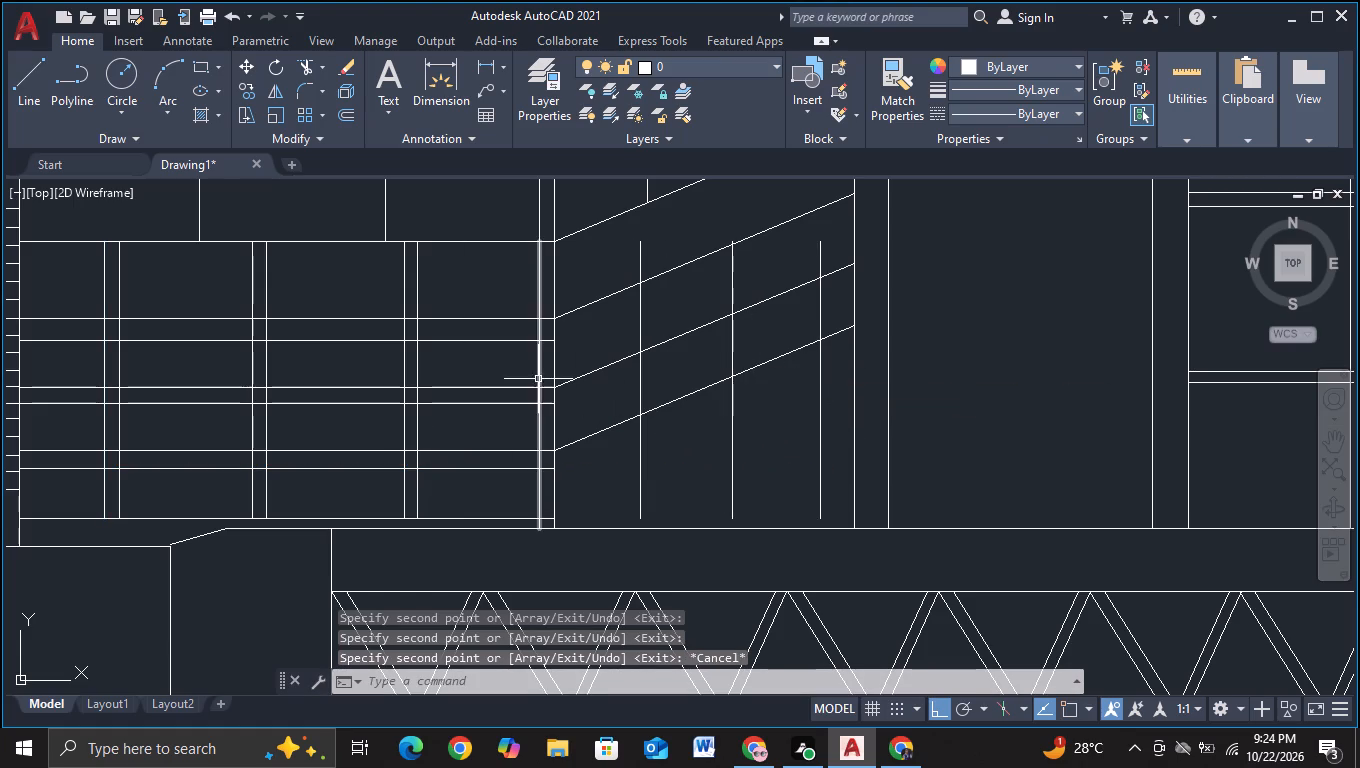
Trim the leftmost vertical pair out of the three narrow gaps between the closely spaced horizontal lines.
{"action": "left_click", "coordinate": [299, 63]}
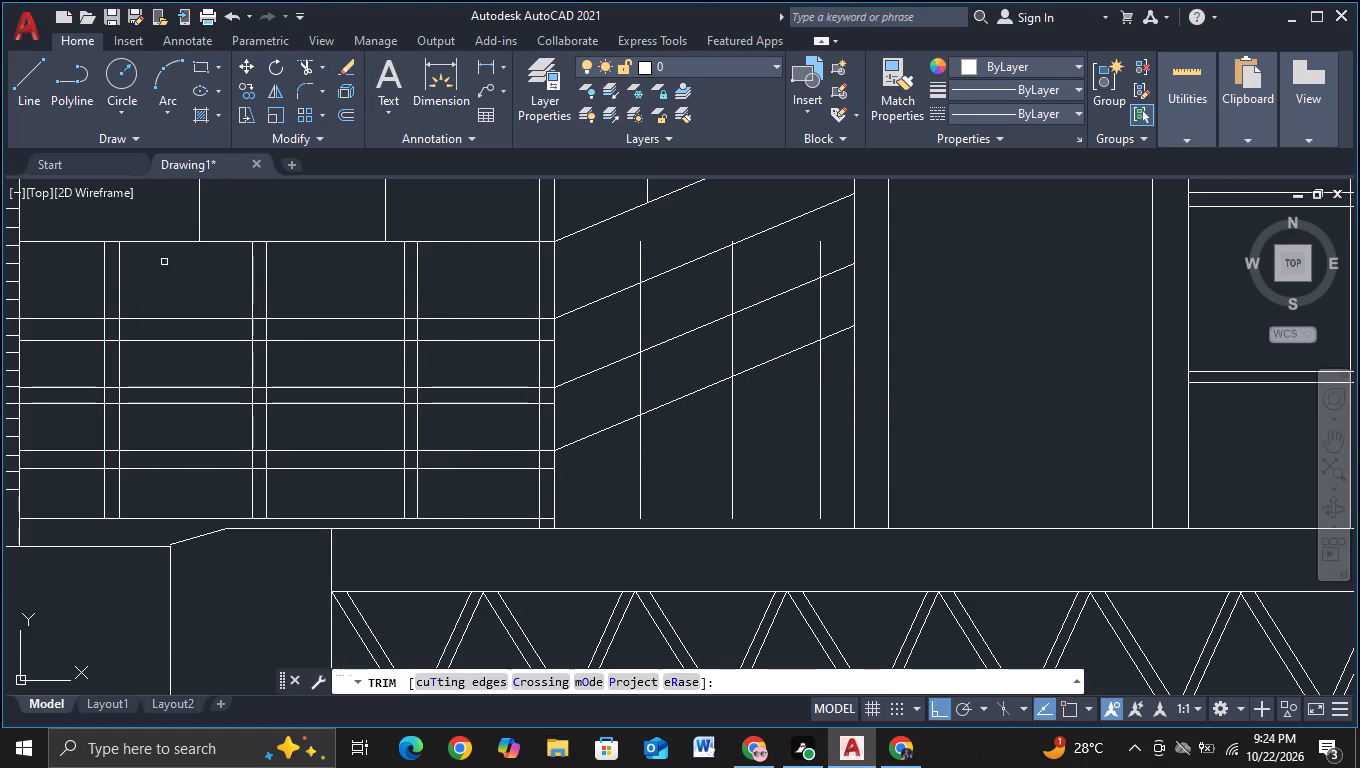
{"action": "left_click_drag", "start_coordinate": [93, 331], "coordinate": [121, 329]}
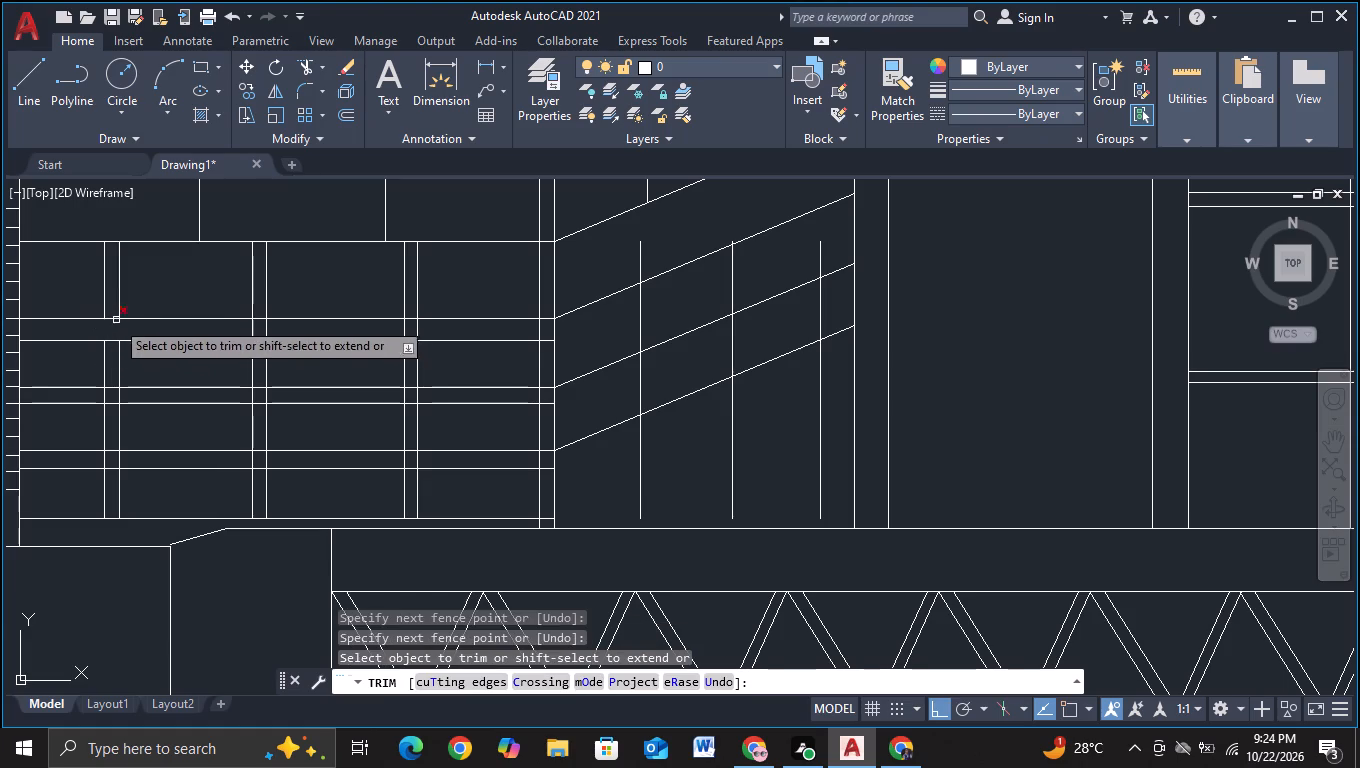
{"action": "left_click_drag", "start_coordinate": [101, 396], "coordinate": [154, 396]}
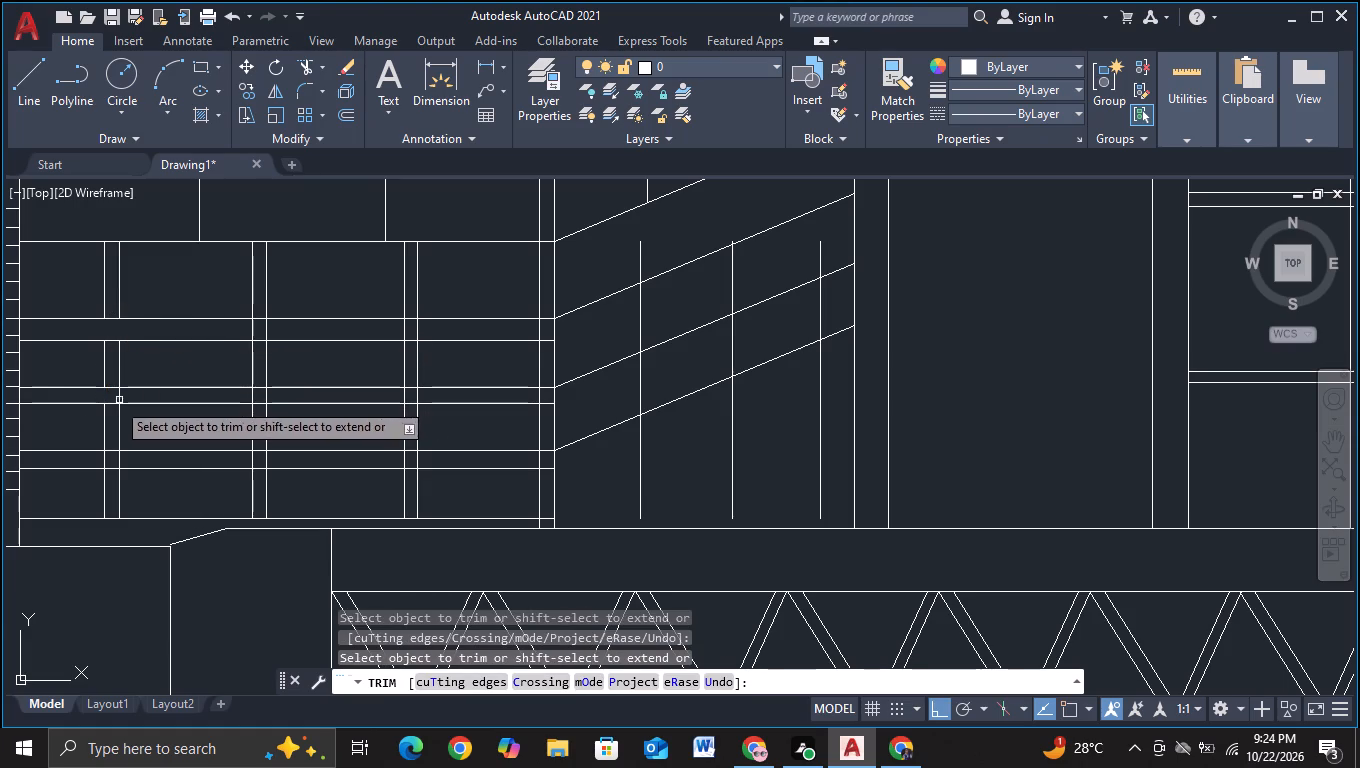
{"action": "left_click", "coordinate": [114, 398]}
{"action": "left_click", "coordinate": [126, 397]}
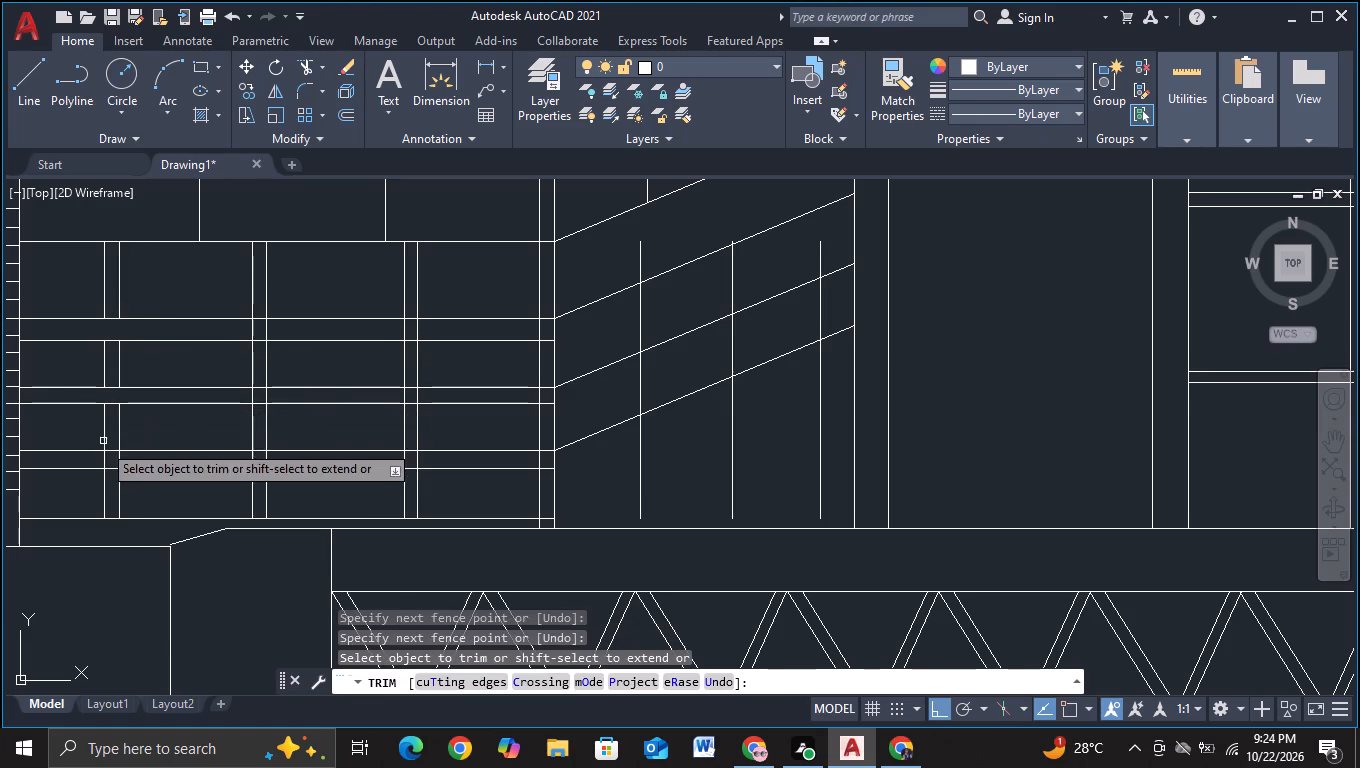
{"action": "left_click", "coordinate": [88, 457]}
{"action": "left_click", "coordinate": [120, 461]}
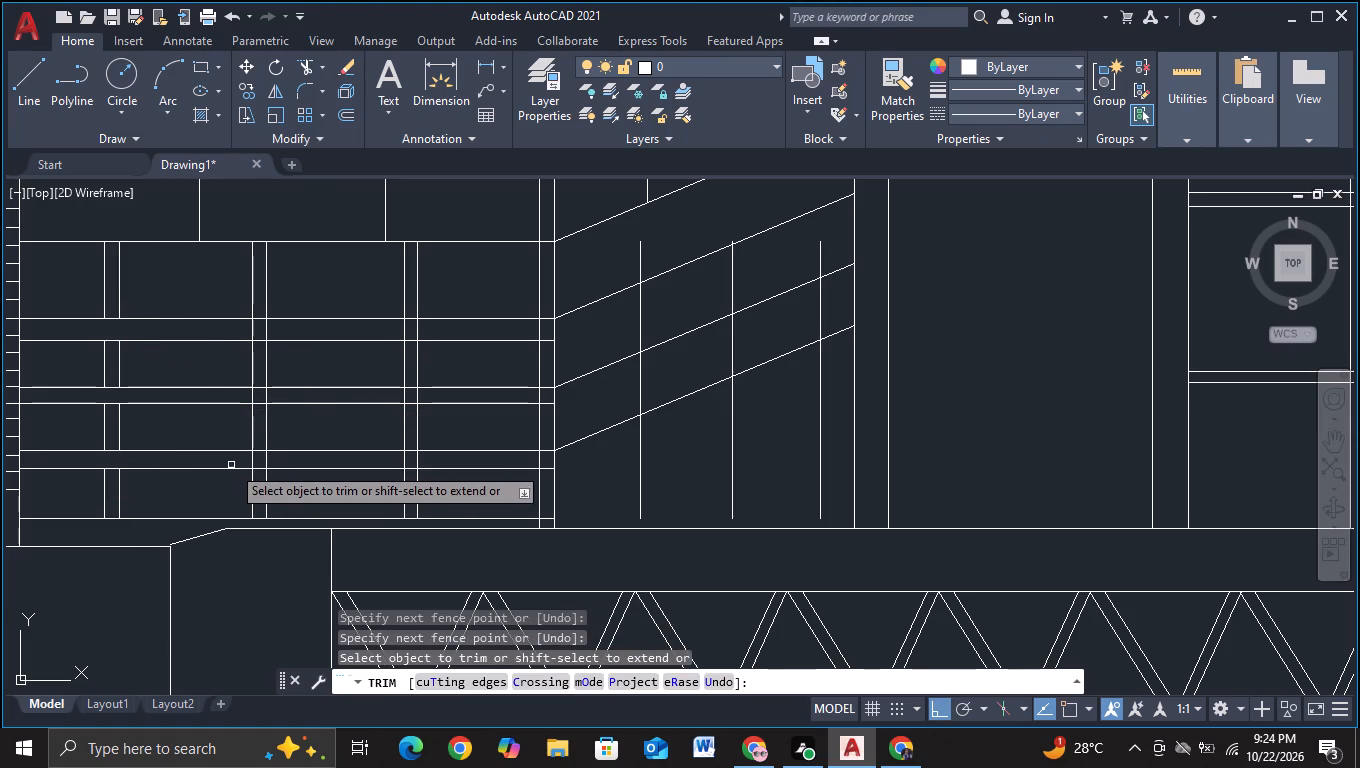
Trim the middle vertical pair out of the three narrow gaps between the closely spaced horizontal lines.
{"action": "left_click", "coordinate": [236, 459]}
{"action": "left_click", "coordinate": [267, 460]}
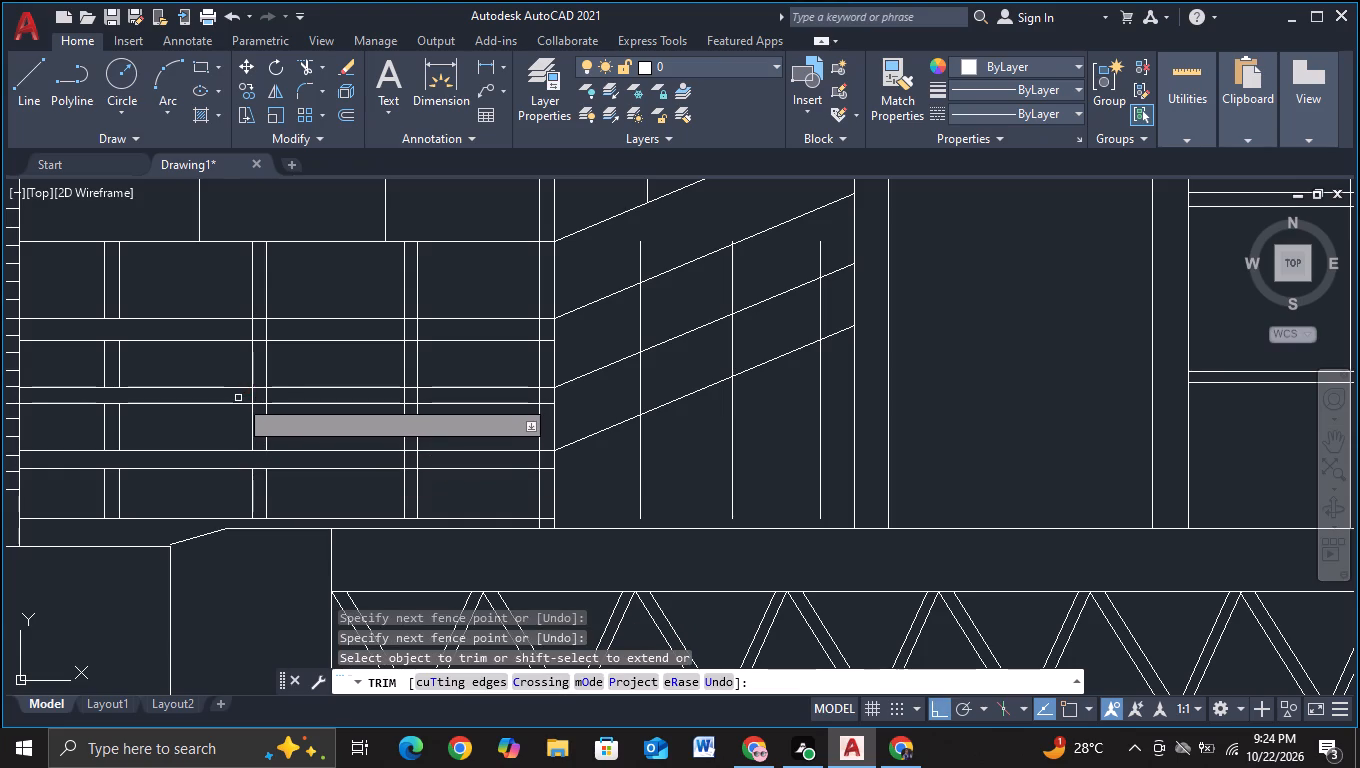
{"action": "left_click", "coordinate": [238, 398]}
{"action": "left_click", "coordinate": [264, 397]}
{"action": "left_click", "coordinate": [227, 324]}
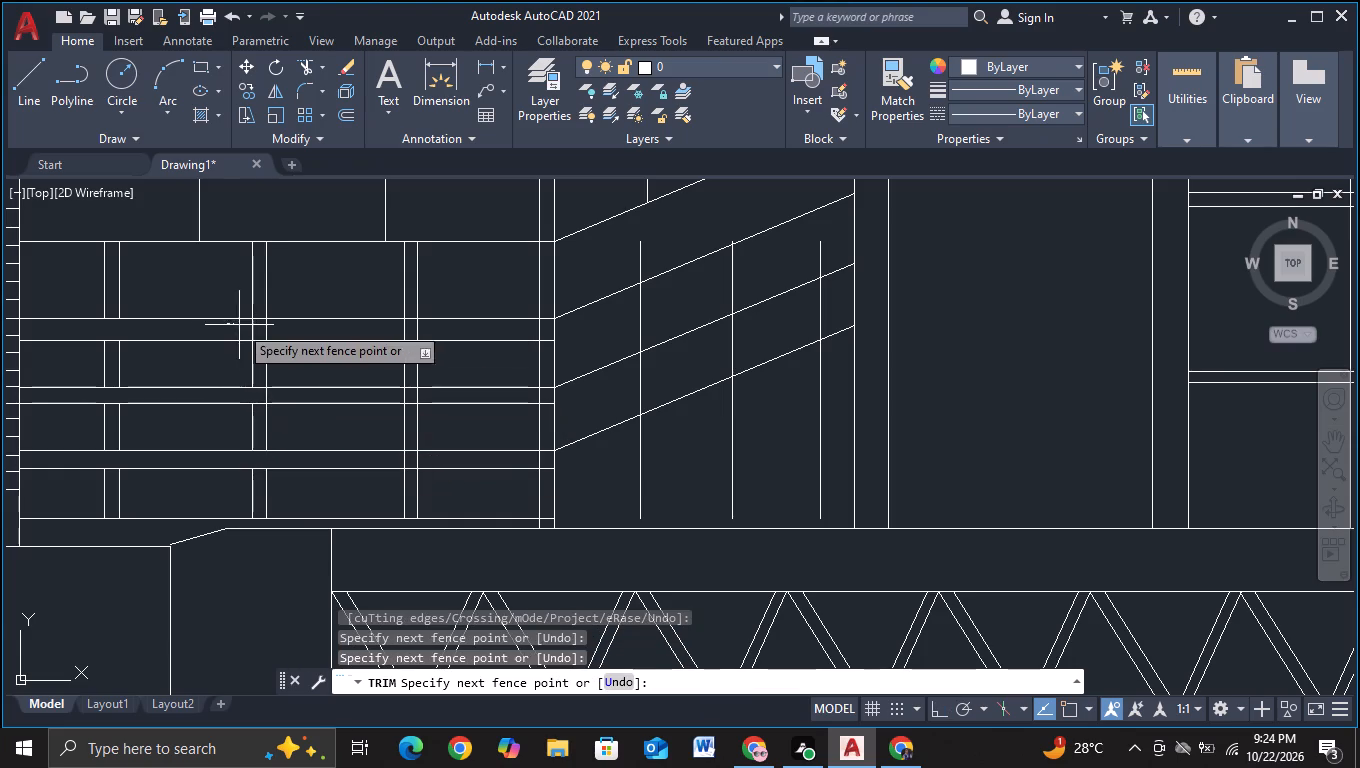
{"action": "left_click", "coordinate": [276, 330]}
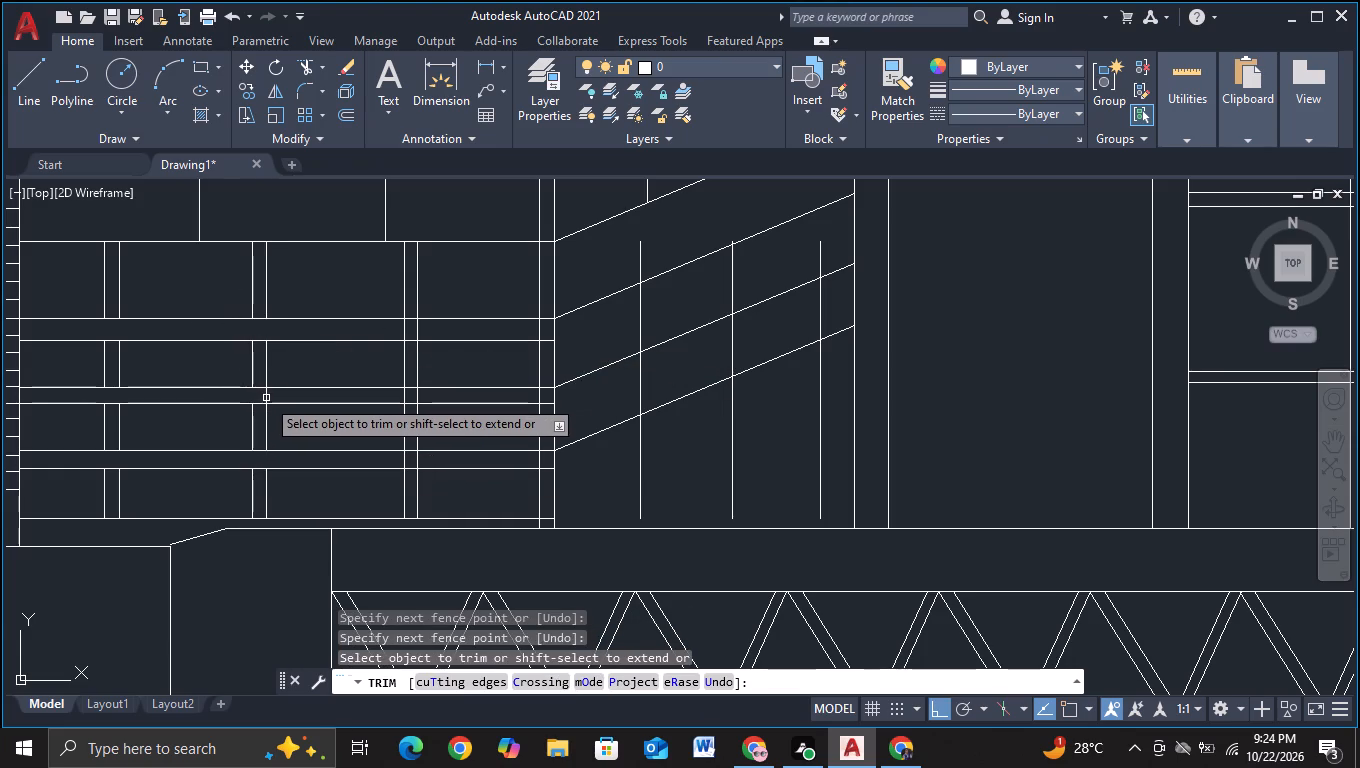
{"action": "left_click", "coordinate": [266, 398]}
Trim the rightmost vertical pair out of the three narrow gaps between the closely spaced horizontal lines.
{"action": "left_click", "coordinate": [391, 328]}
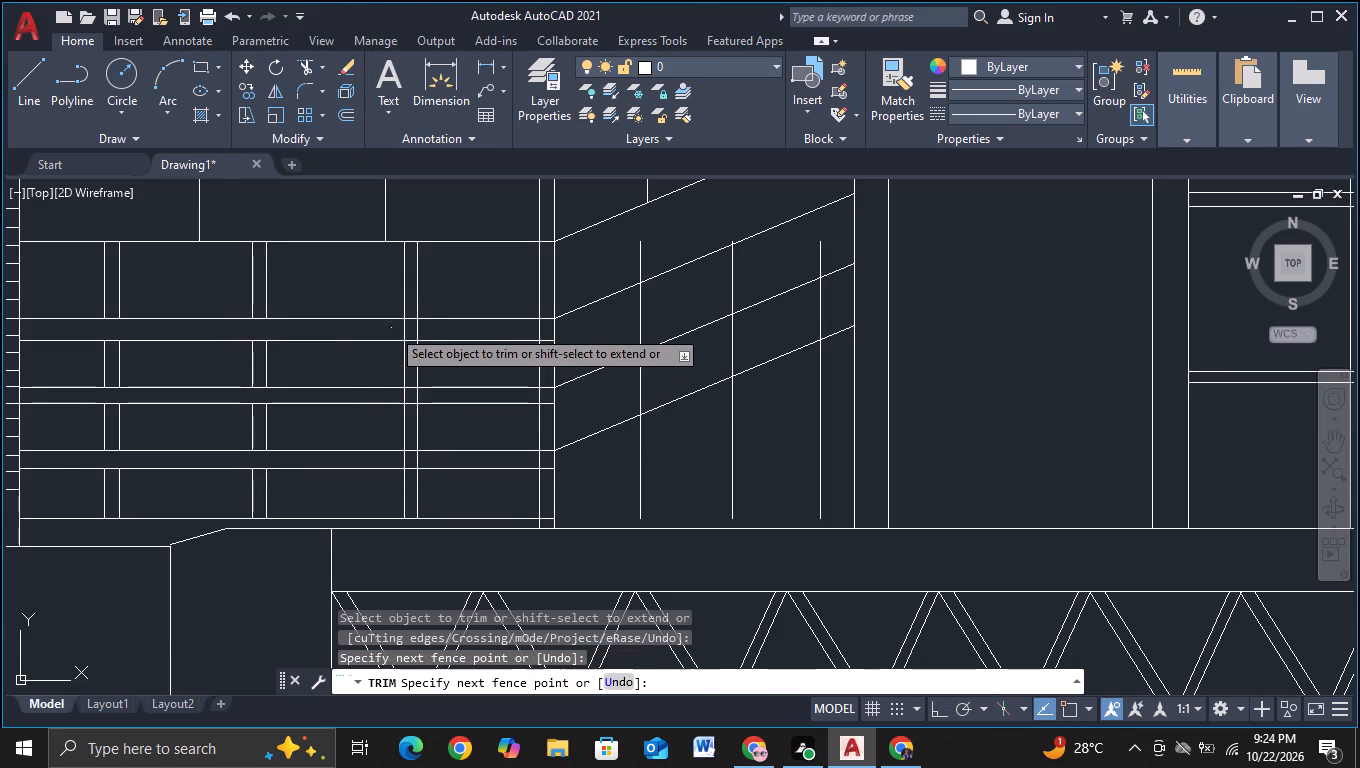
{"action": "left_click", "coordinate": [432, 331]}
{"action": "left_click", "coordinate": [384, 395]}
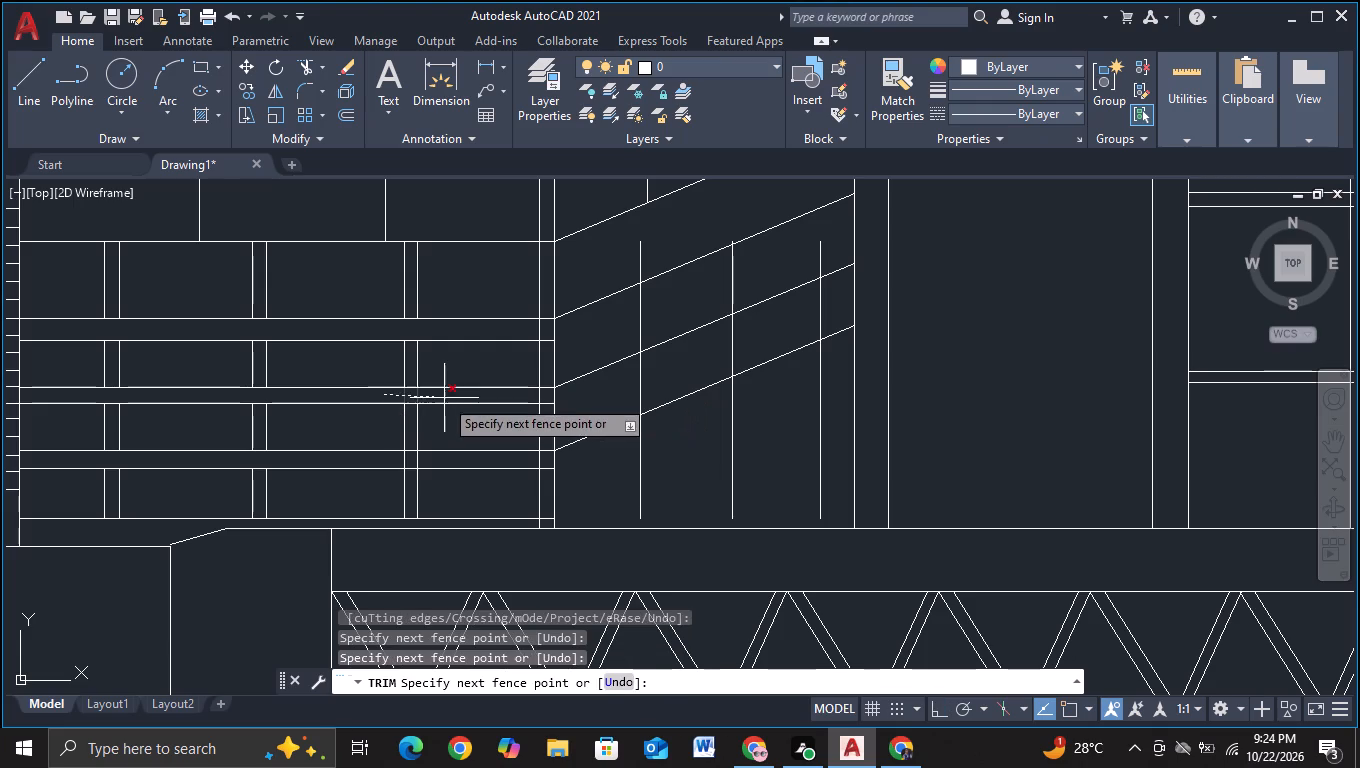
{"action": "left_click", "coordinate": [444, 398]}
{"action": "left_click", "coordinate": [385, 458]}
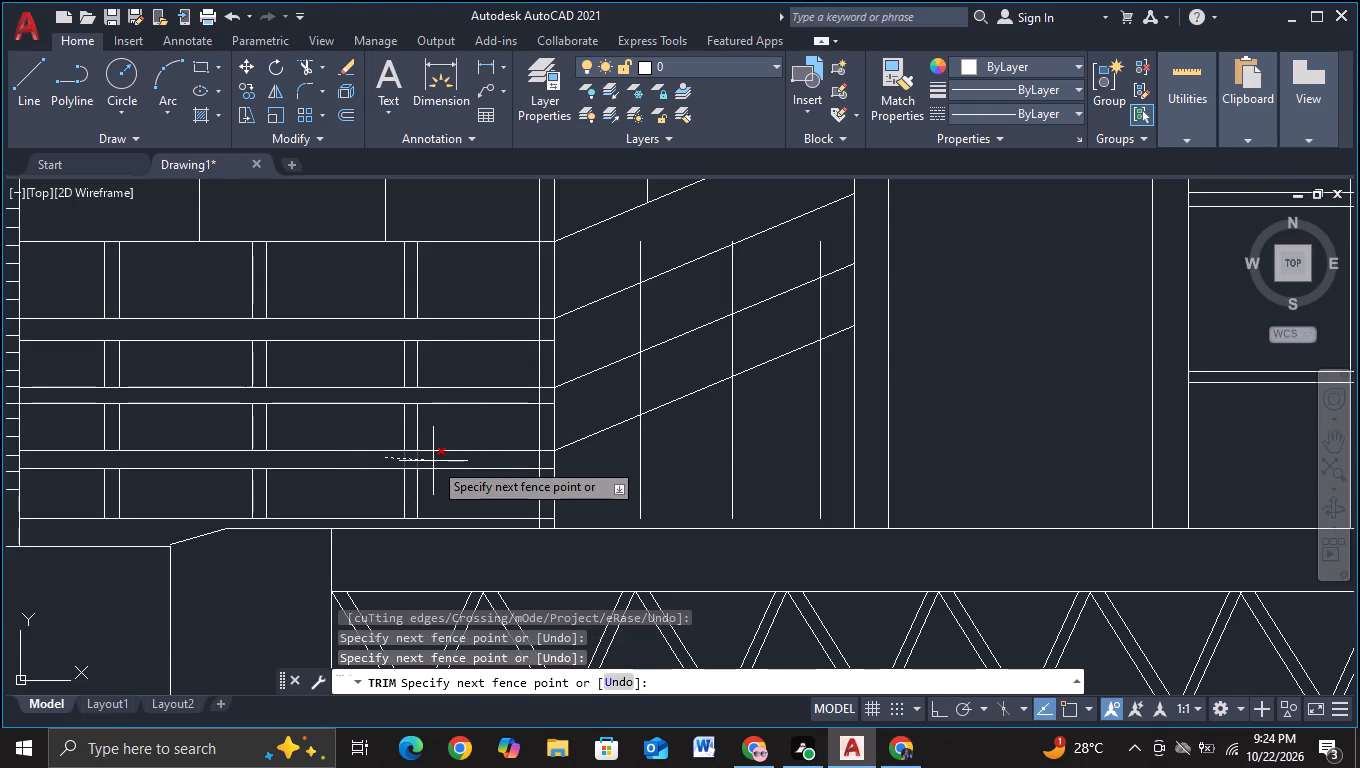
{"action": "left_click", "coordinate": [433, 461]}
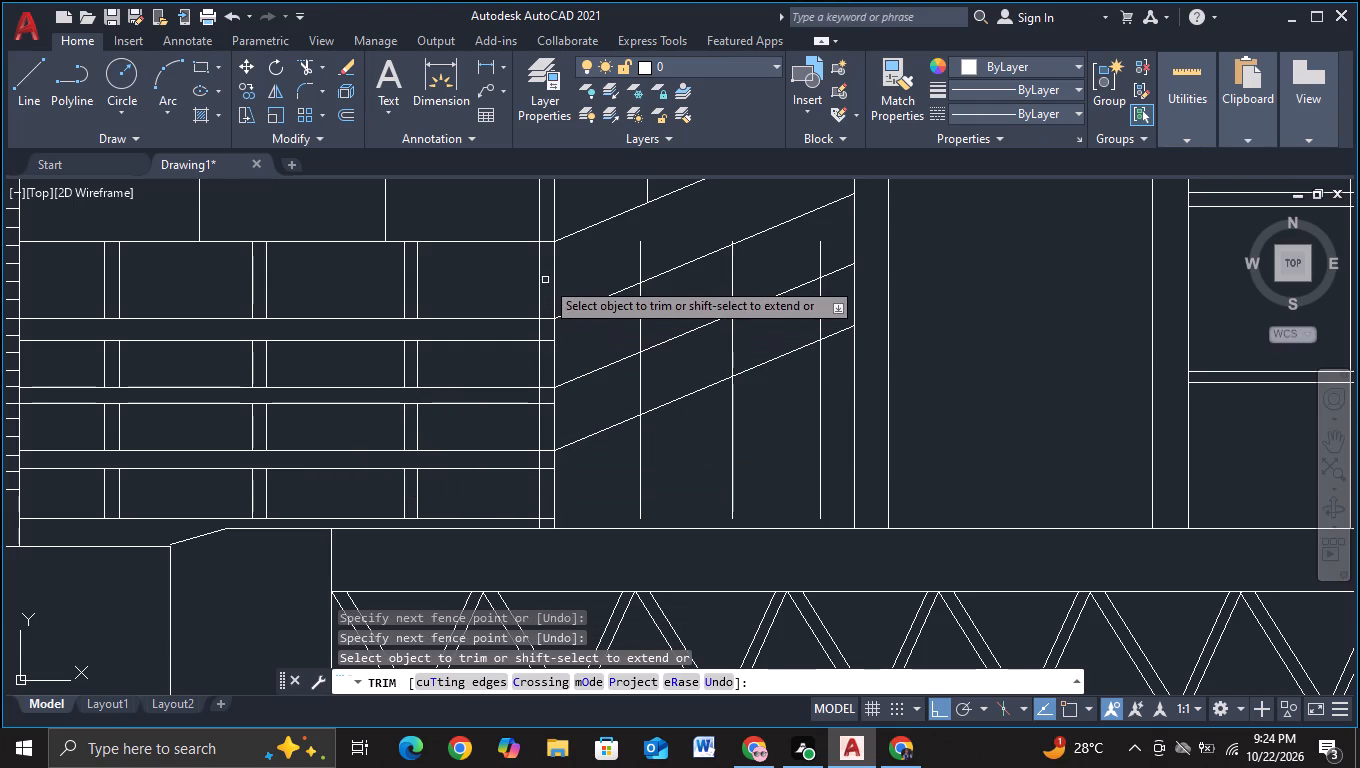
Trim the horizontal band lines out of the narrow vertical strip between the banded wall and the sloped lines.
{"action": "left_click", "coordinate": [545, 280]}
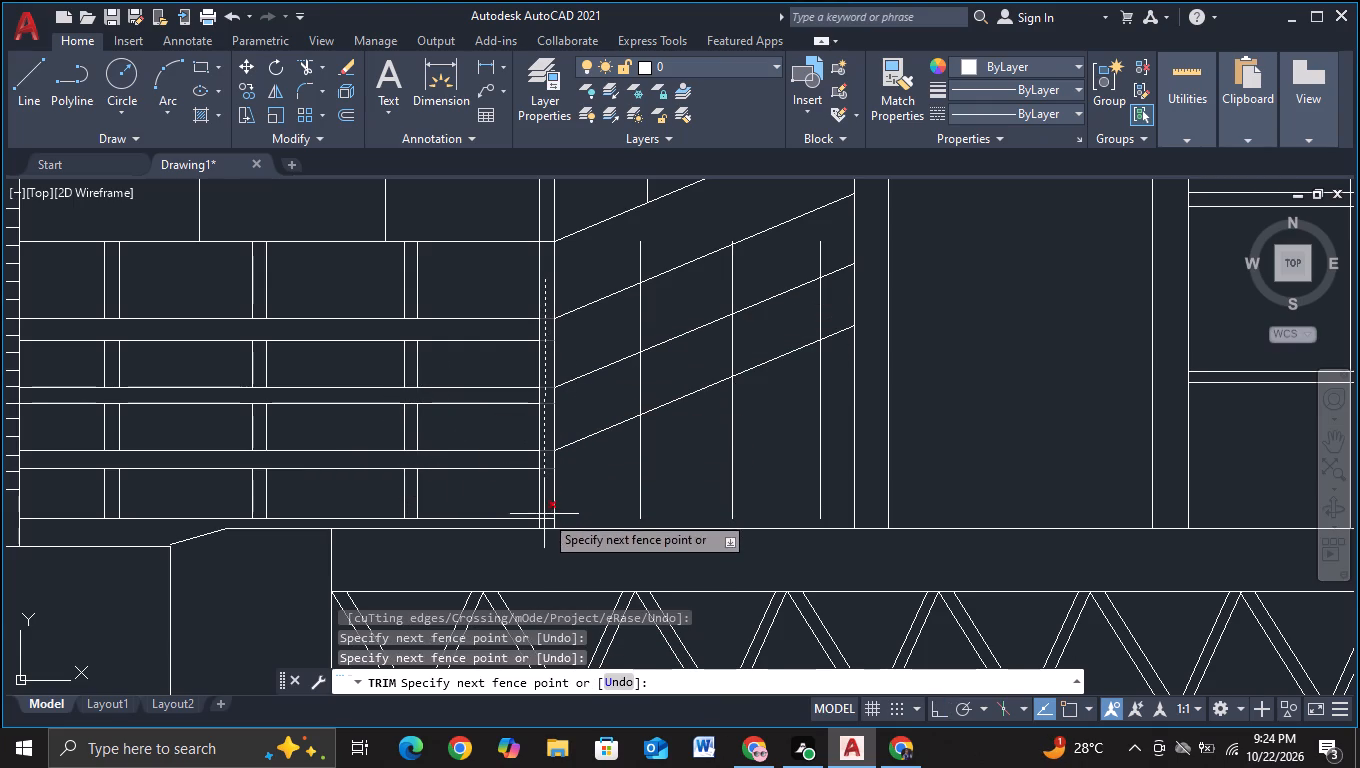
{"action": "left_click", "coordinate": [548, 524]}
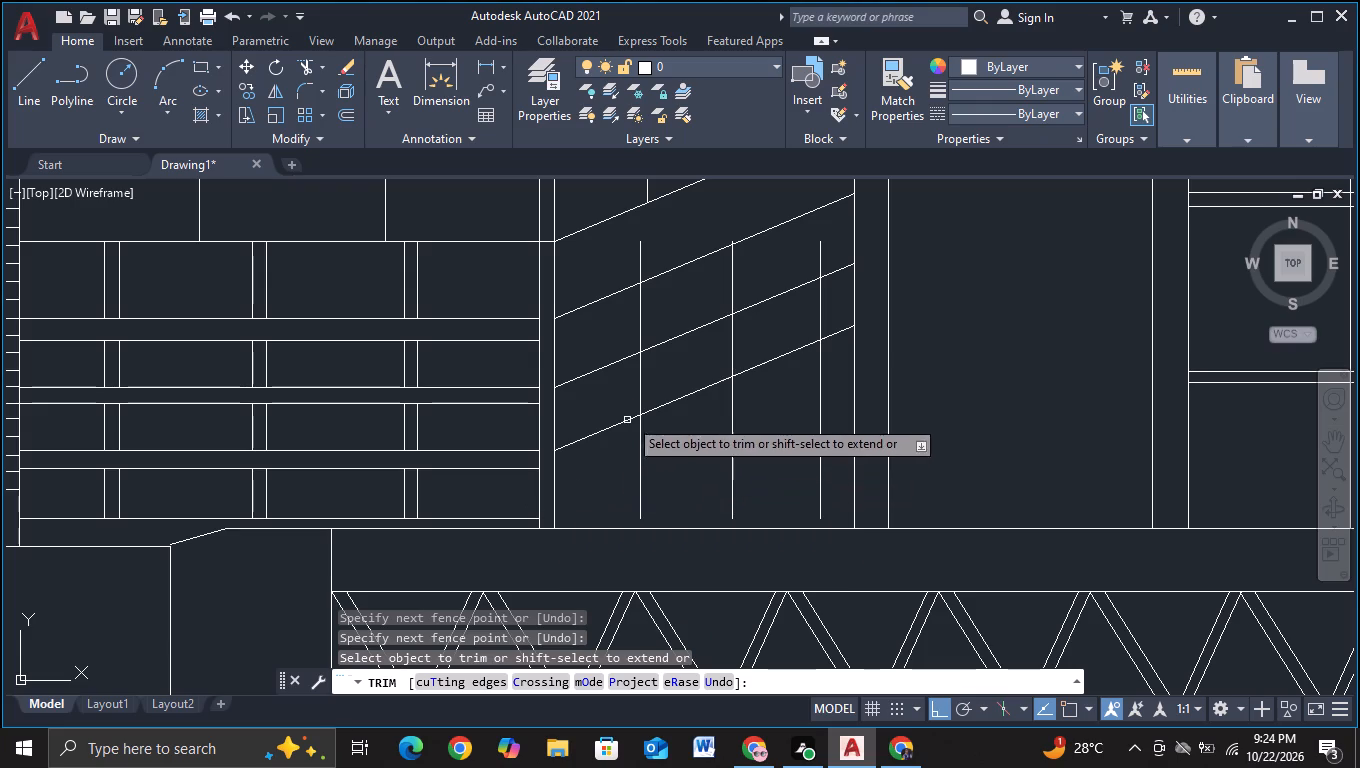
{"action": "key", "text": "Escape"}
Extend the three vertical dividers in the sloped-line area upward to the next sloped line, leaving the neighbouring lines unextended.
{"action": "key", "text": "e"}
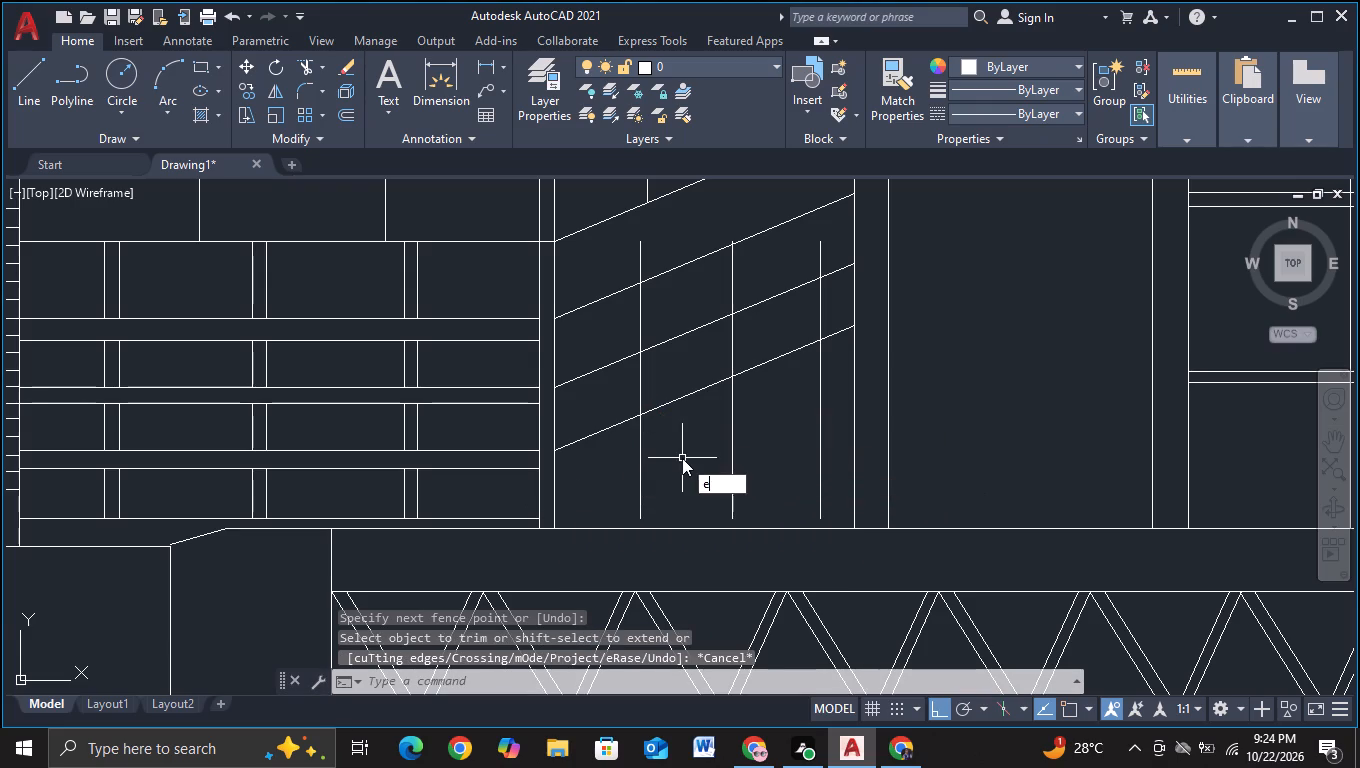
{"action": "left_click", "coordinate": [791, 527]}
{"action": "left_click_drag", "start_coordinate": [625, 265], "coordinate": [672, 259]}
{"action": "left_click_drag", "start_coordinate": [693, 283], "coordinate": [792, 278]}
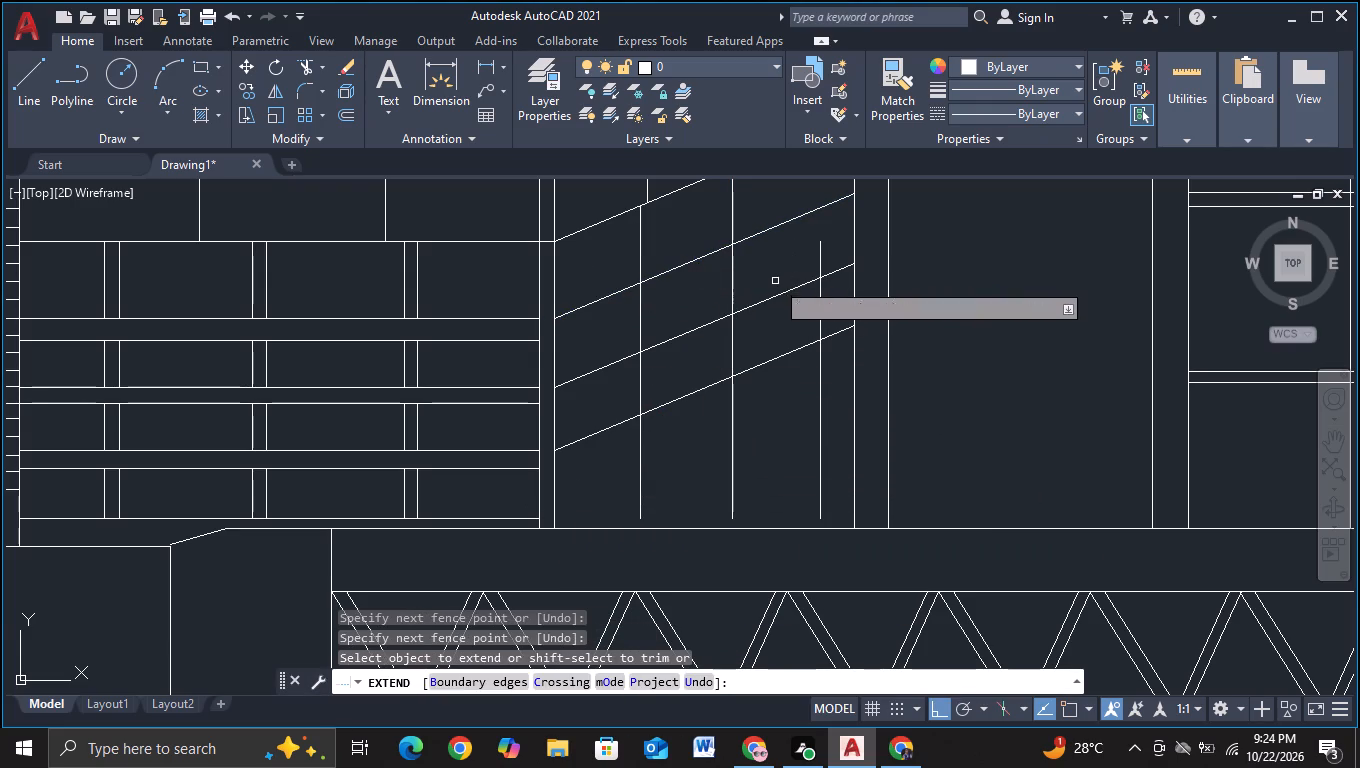
{"action": "left_click_drag", "start_coordinate": [775, 281], "coordinate": [857, 281]}
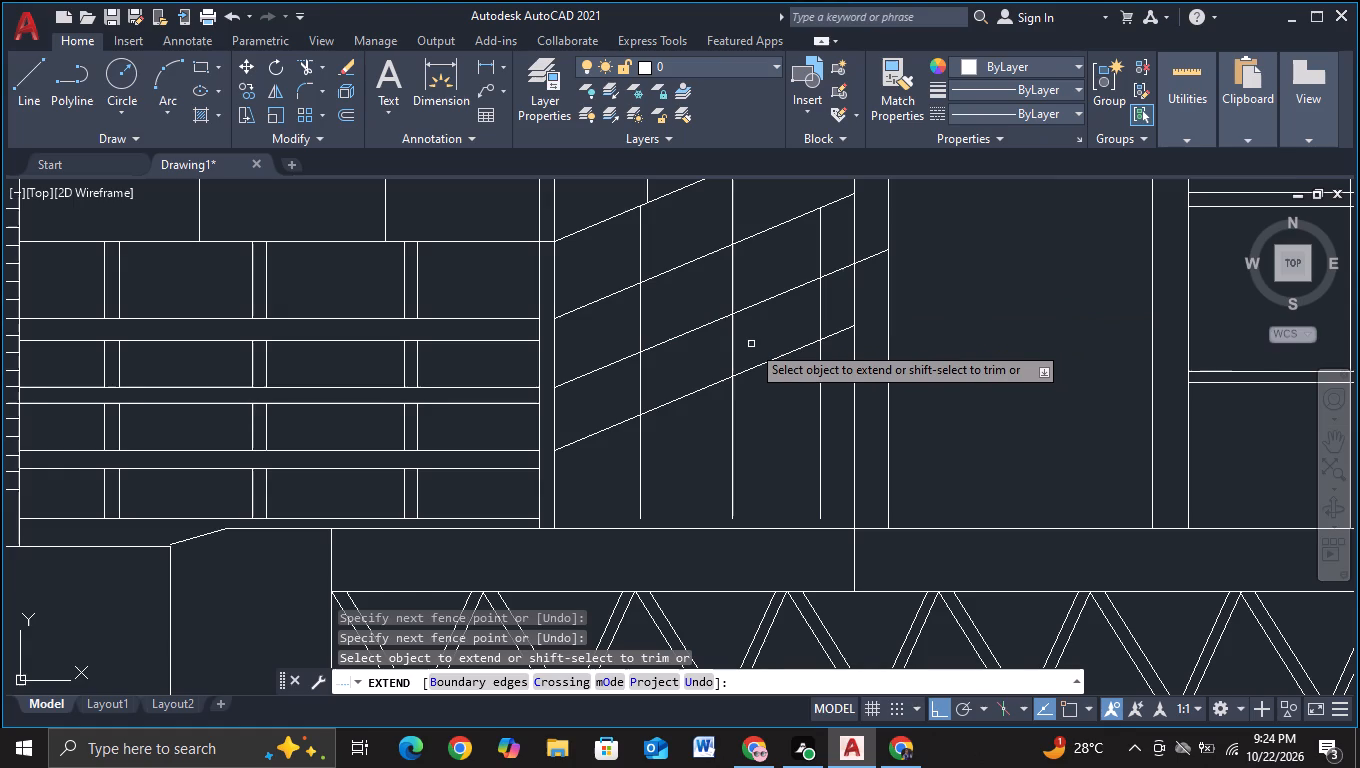
{"action": "key", "text": "ctrl+z"}
{"action": "left_click", "coordinate": [818, 264]}
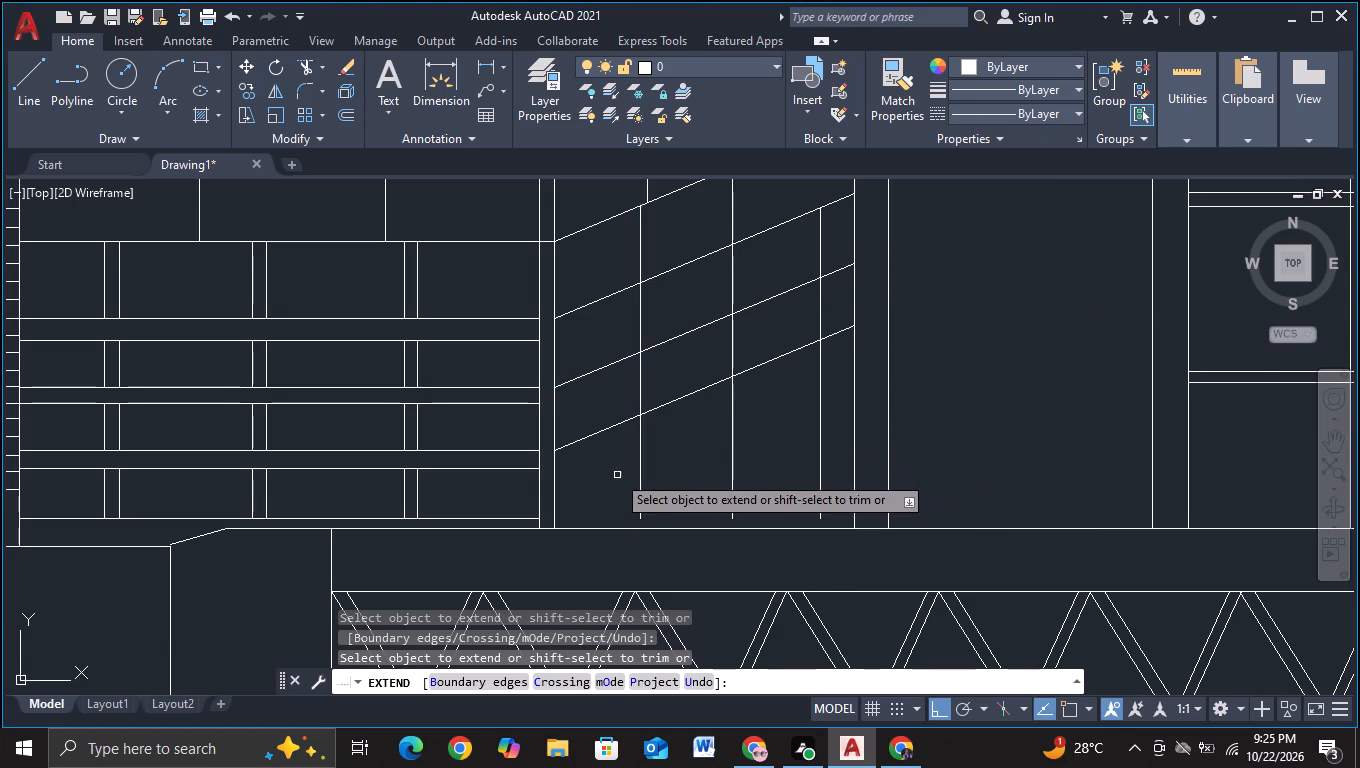
Extend the lower ends of the three vertical dividers down to the horizontal line at the base of the sloped-line area.
{"action": "left_click_drag", "start_coordinate": [612, 474], "coordinate": [824, 461]}
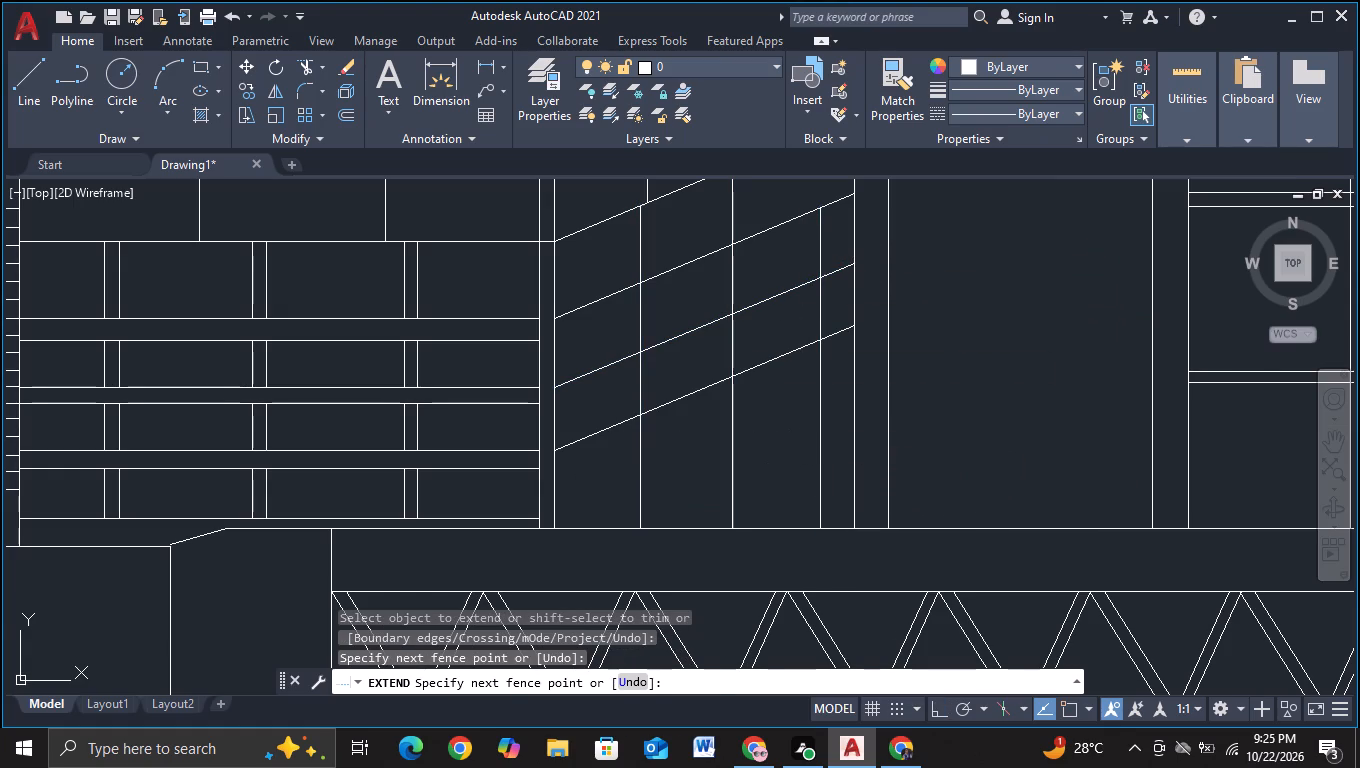
{"action": "middle_click_drag", "start_coordinate": [752, 415], "coordinate": [763, 566]}
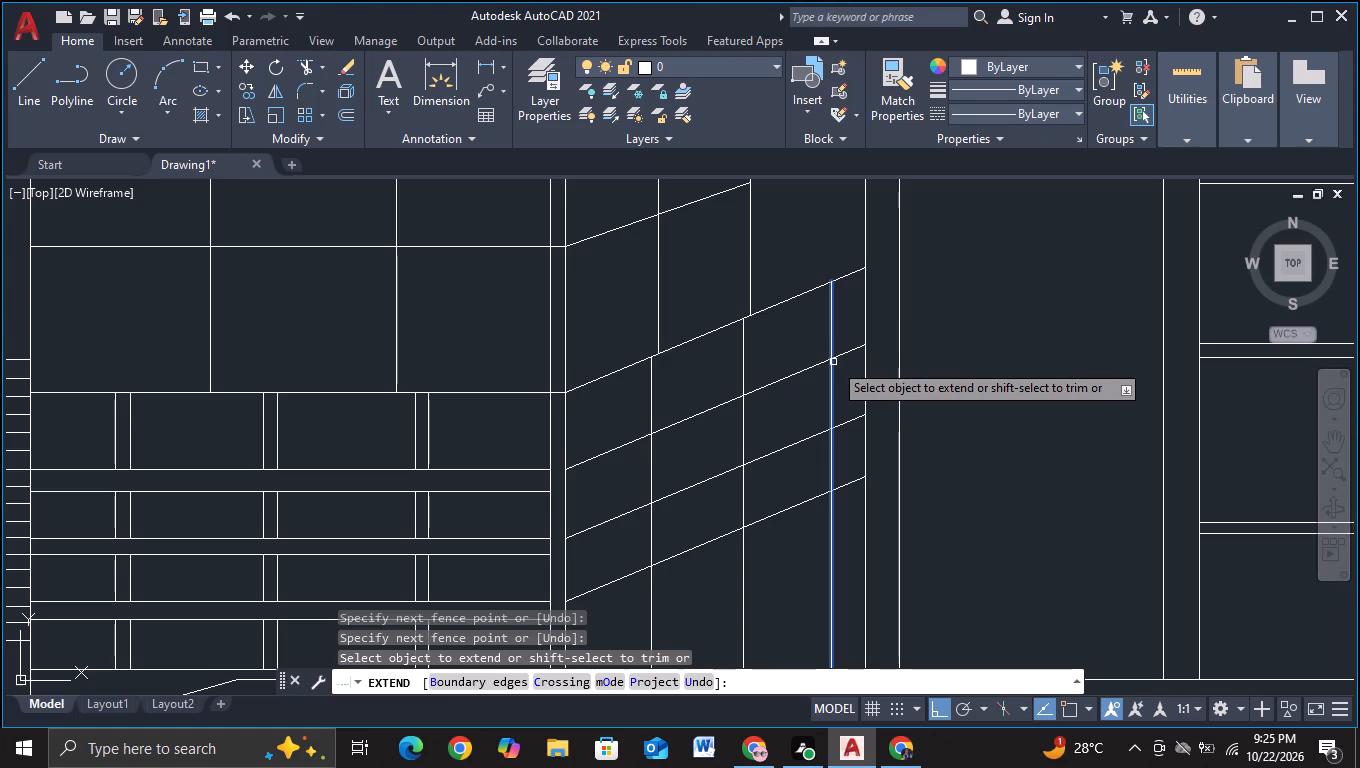
{"action": "left_click", "coordinate": [829, 362]}
{"action": "scroll", "coordinate": [846, 406], "scroll_direction": "down", "scroll_amount": 1}
{"action": "key", "text": "Escape"}
{"action": "scroll", "coordinate": [950, 451], "scroll_direction": "down", "scroll_amount": 2}
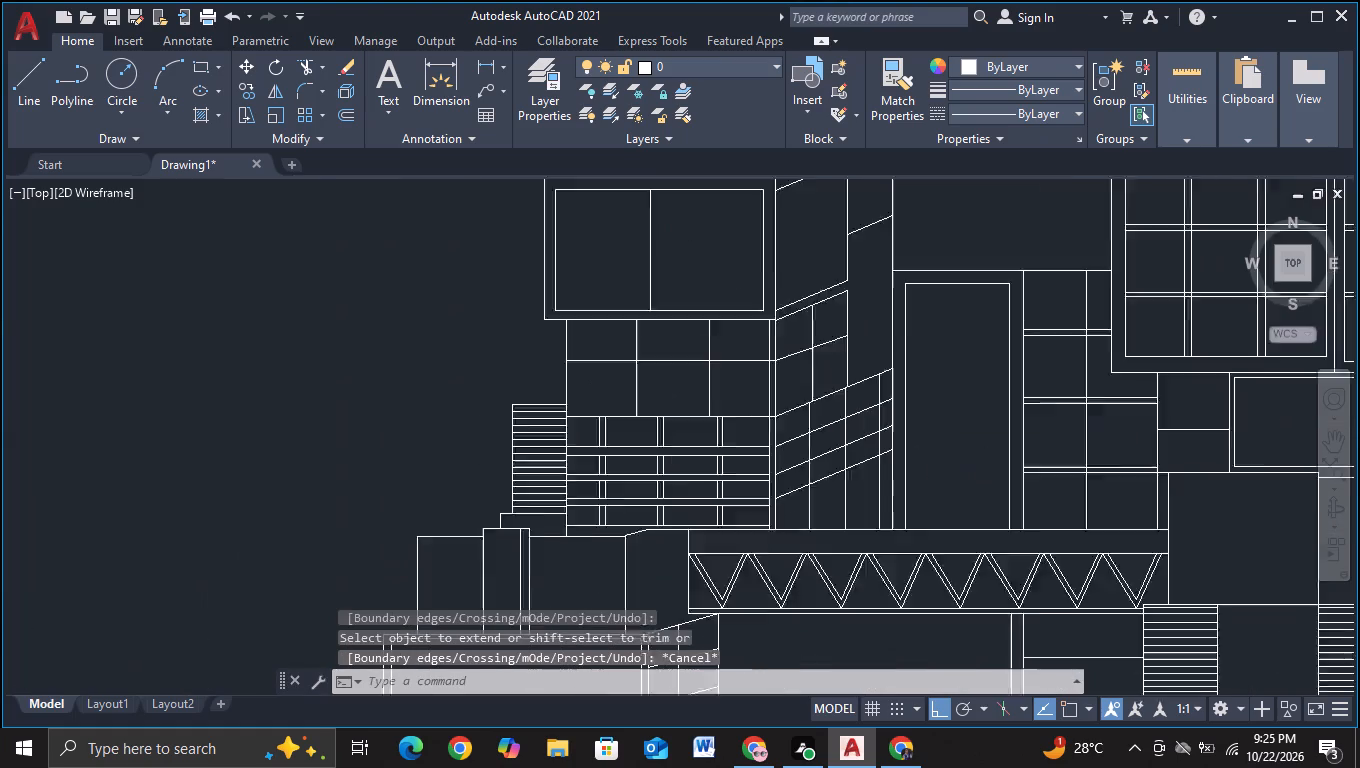
With object snap on, draw a vertical line about 6.5 units down from the lower right corner of the ground-floor sloped panel, past the ground line.
{"action": "middle_click_drag", "start_coordinate": [950, 451], "coordinate": [905, 401]}
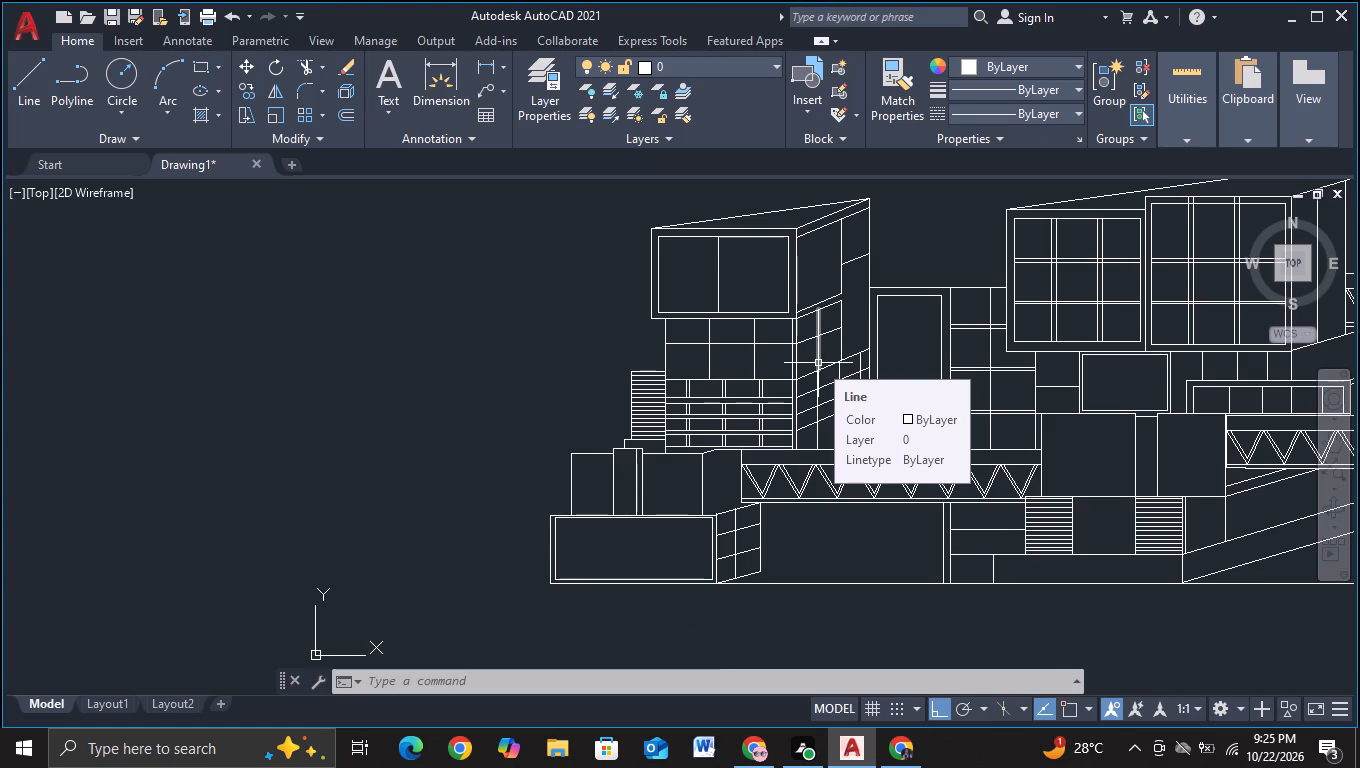
{"action": "left_click", "coordinate": [11, 99]}
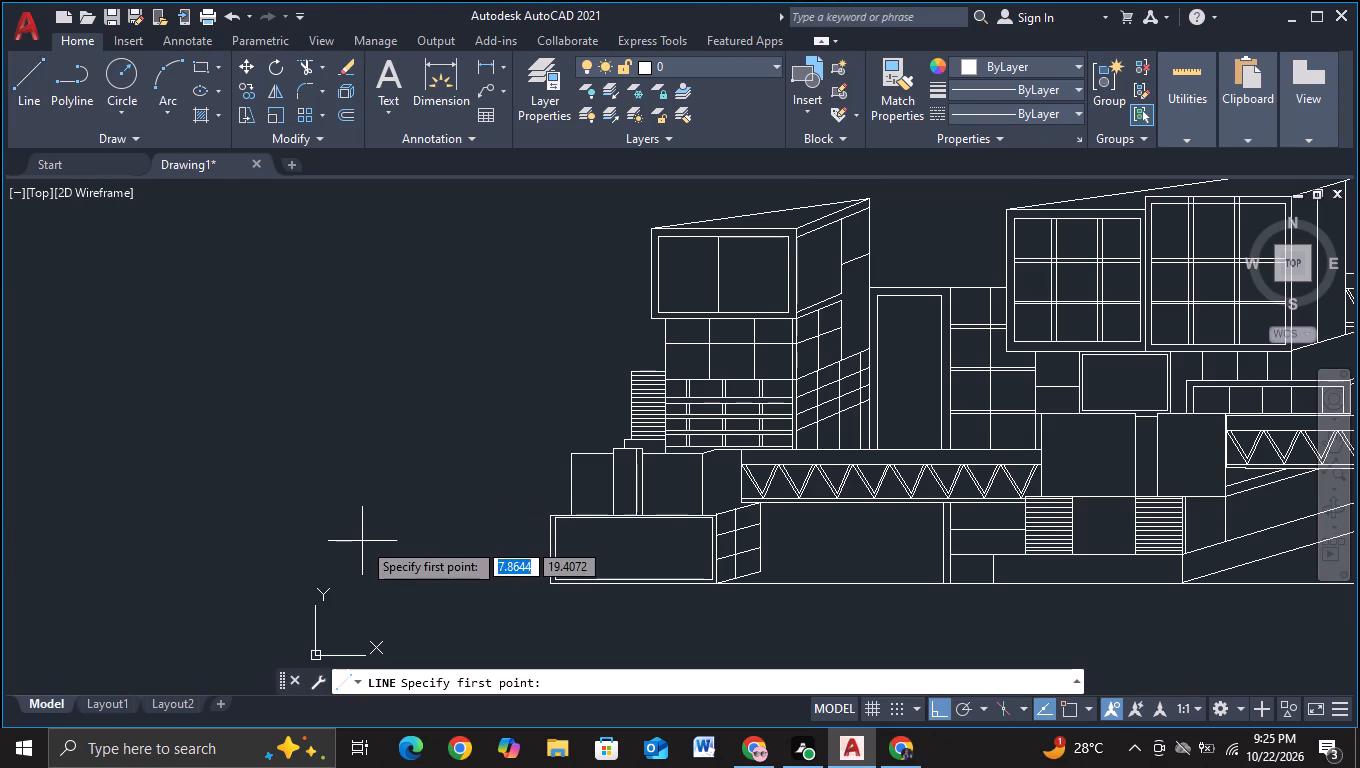
{"action": "middle_click_drag", "start_coordinate": [362, 541], "coordinate": [264, 575]}
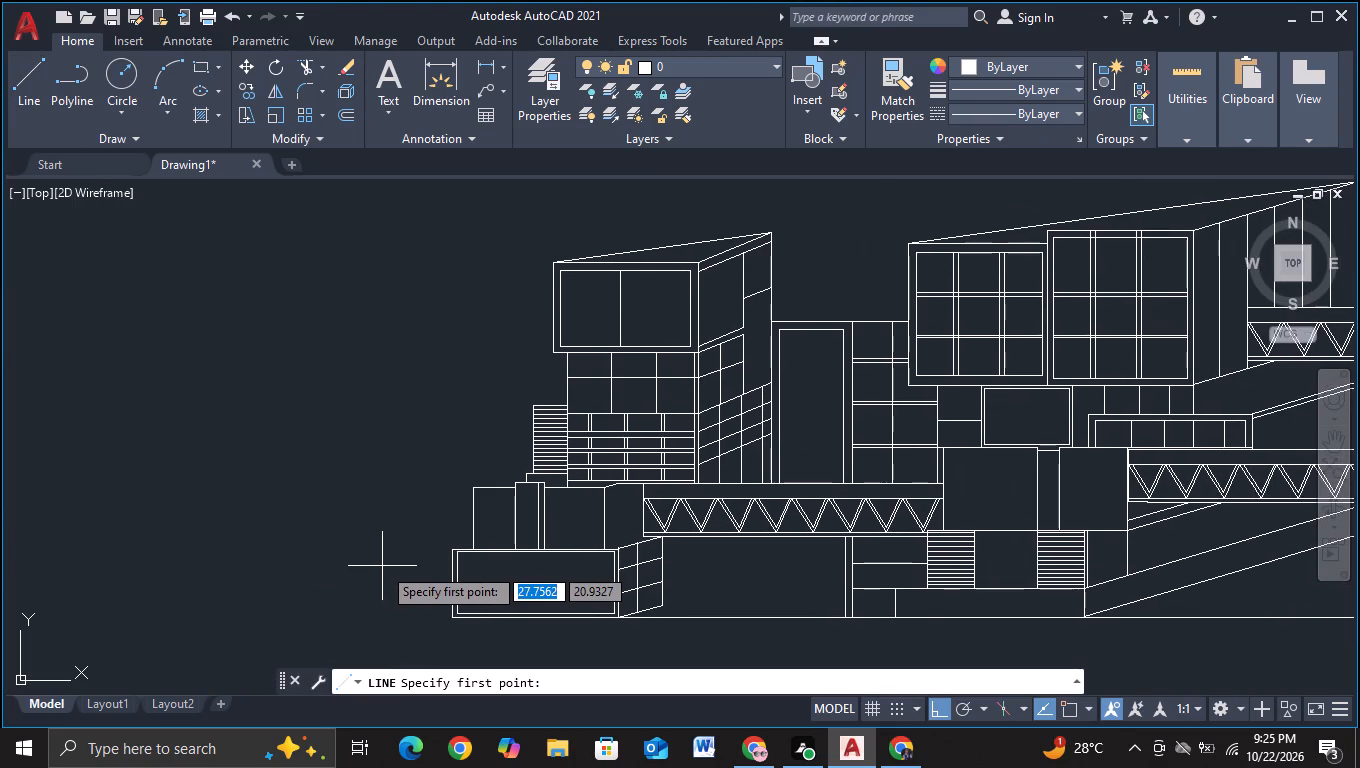
{"action": "middle_click_drag", "start_coordinate": [389, 566], "coordinate": [343, 425]}
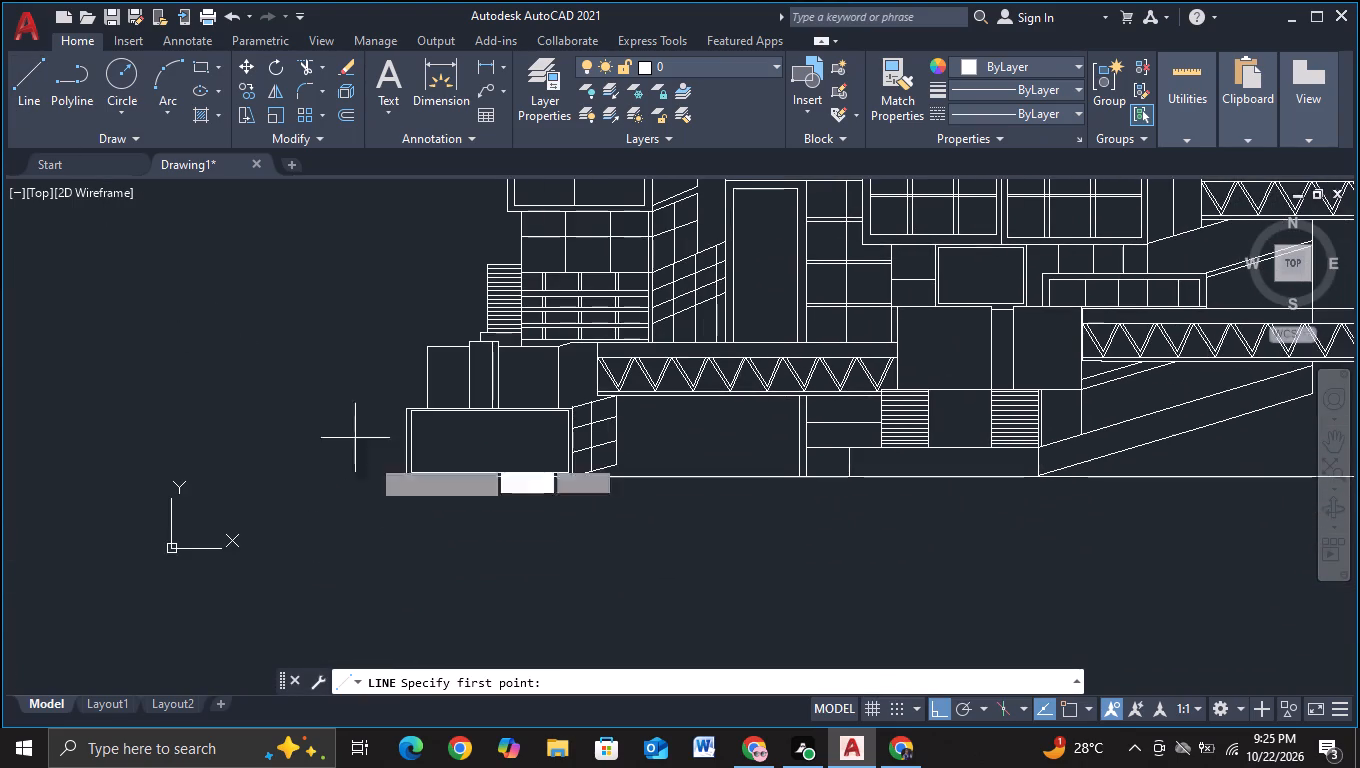
{"action": "middle_click_drag", "start_coordinate": [601, 561], "coordinate": [396, 586]}
{"action": "scroll", "coordinate": [698, 548], "scroll_direction": "down", "scroll_amount": 2}
{"action": "middle_click_drag", "start_coordinate": [761, 602], "coordinate": [613, 595]}
{"action": "scroll", "coordinate": [610, 589], "scroll_direction": "up", "scroll_amount": 1}
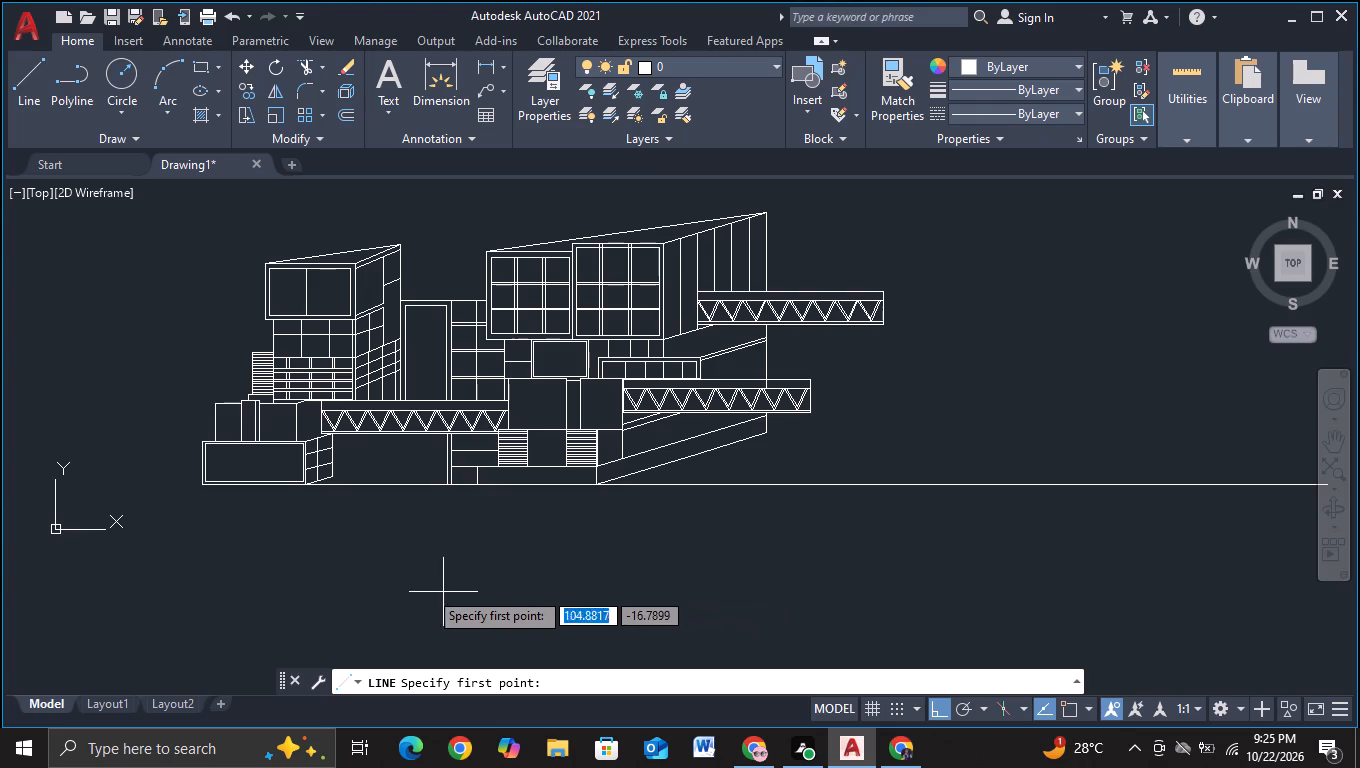
{"action": "scroll", "coordinate": [339, 567], "scroll_direction": "up", "scroll_amount": 1}
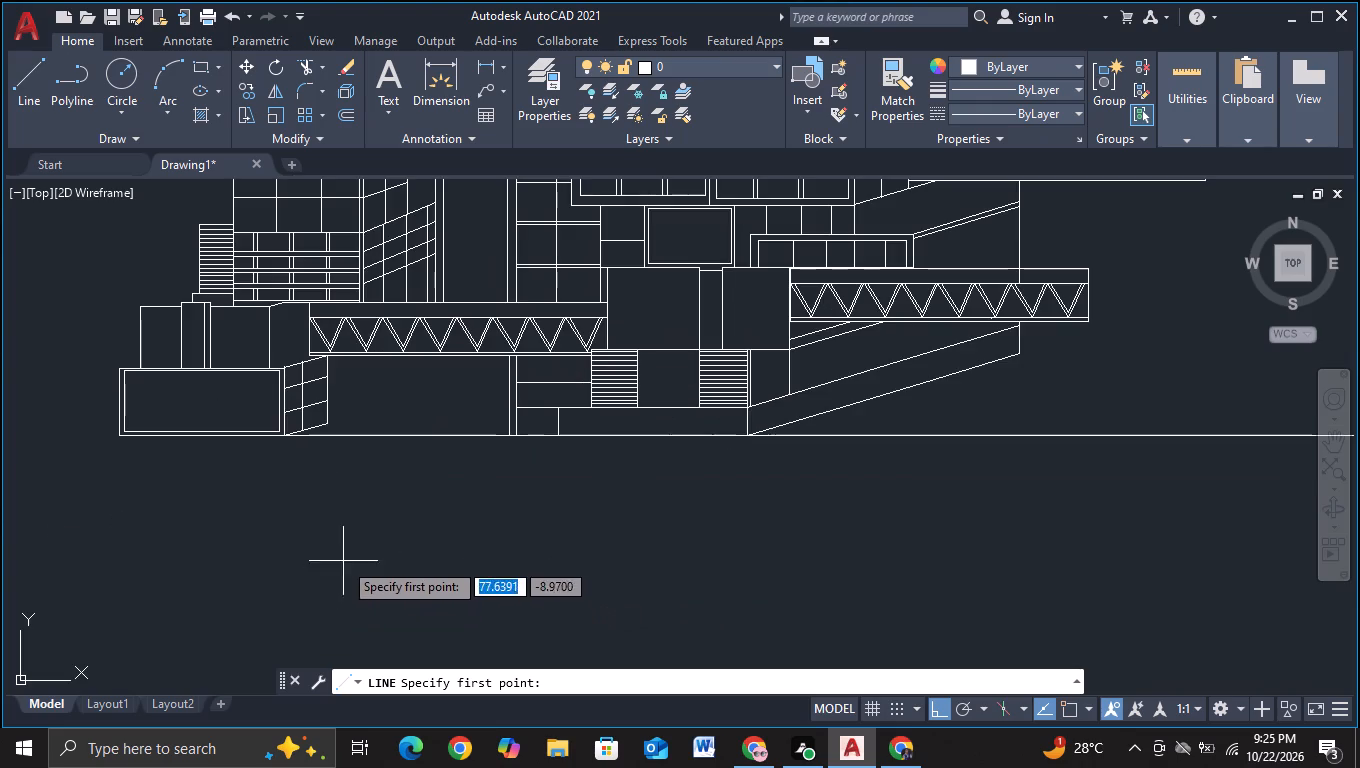
{"action": "scroll", "coordinate": [350, 480], "scroll_direction": "up", "scroll_amount": 2}
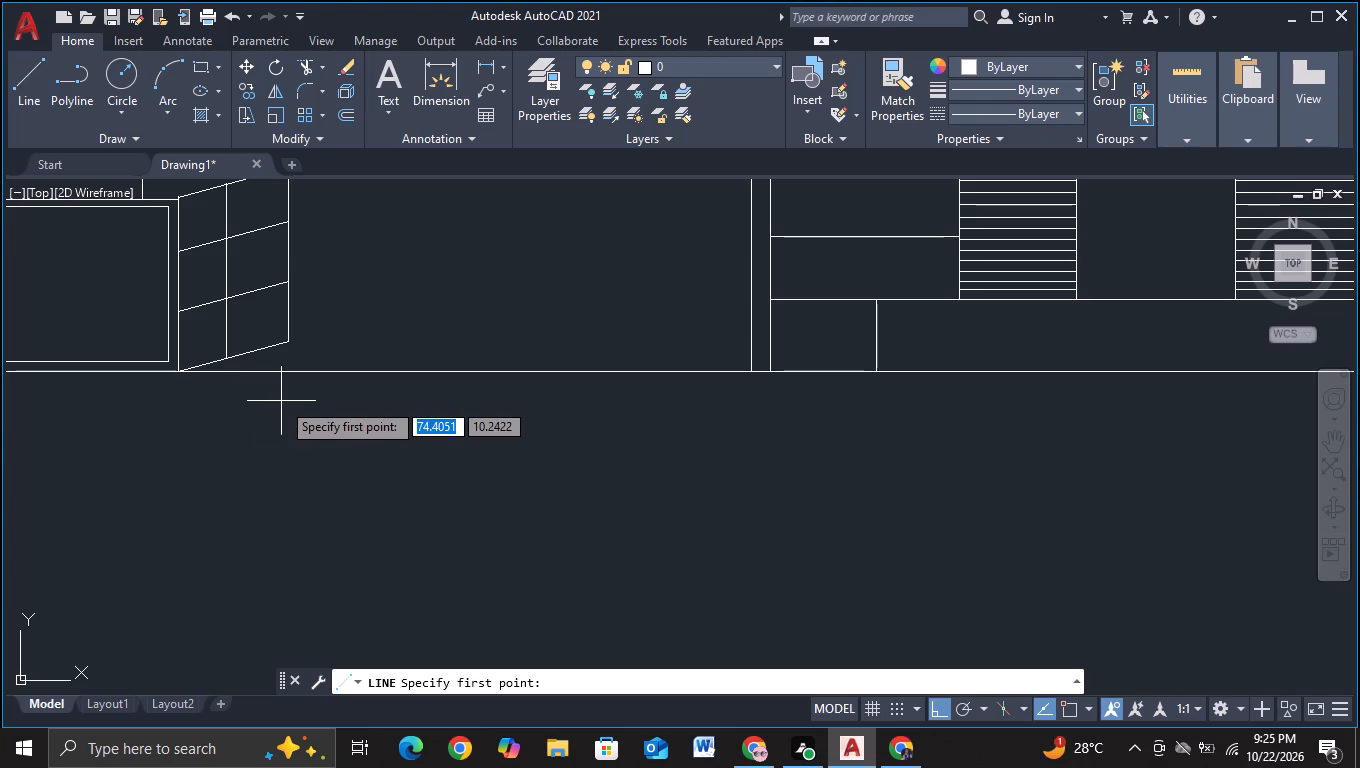
{"action": "left_click", "coordinate": [37, 89]}
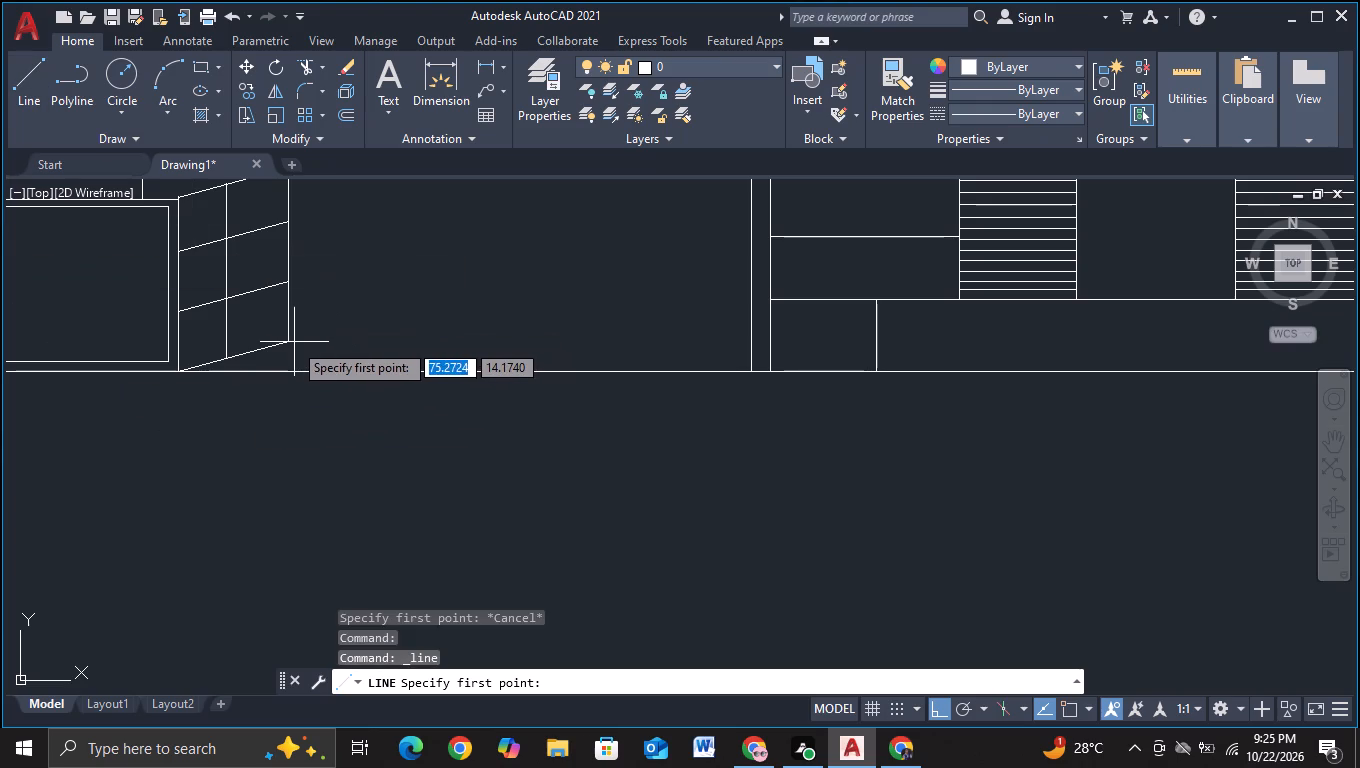
{"action": "key", "text": "F3"}
{"action": "left_click", "coordinate": [287, 342]}
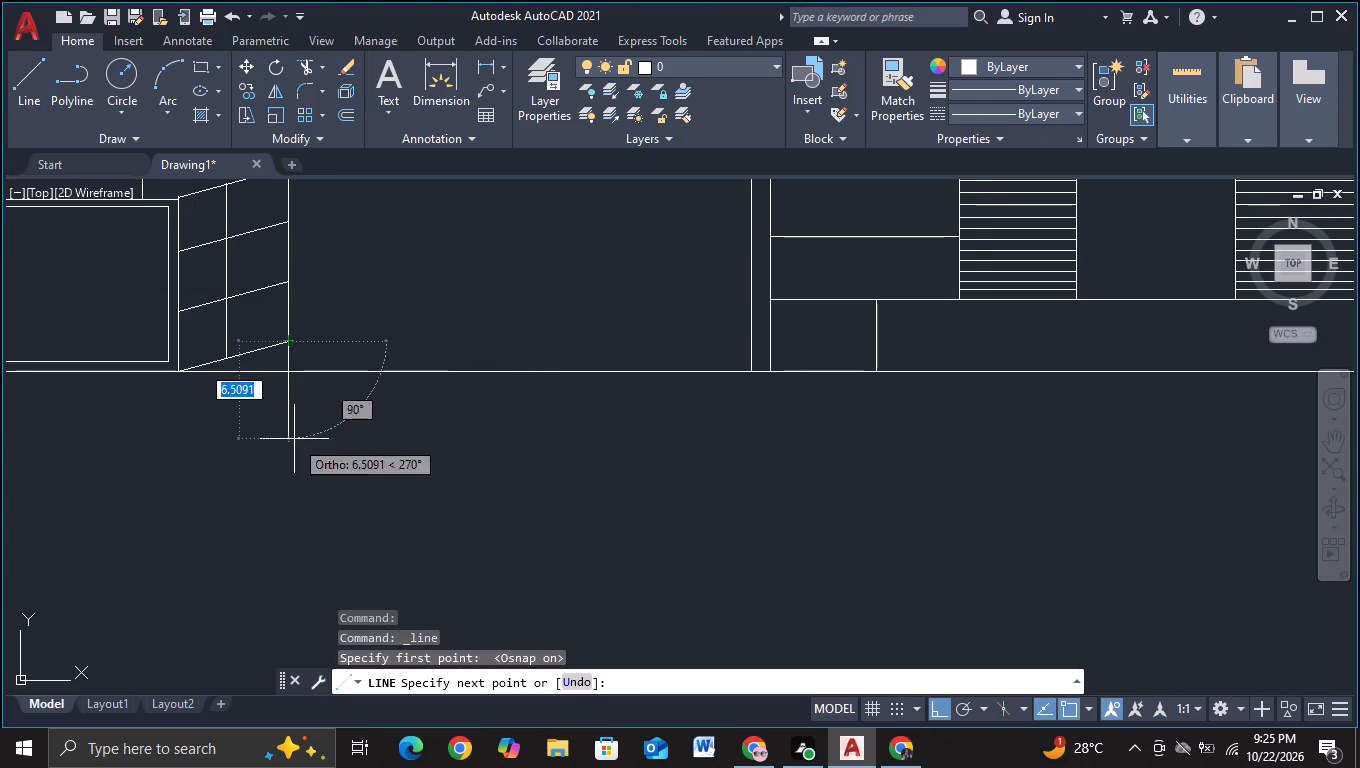
{"action": "left_click", "coordinate": [294, 439]}
{"action": "key", "text": "Escape"}
Trim off the part of the new vertical line that projects below the ground line.
{"action": "left_click", "coordinate": [304, 69]}
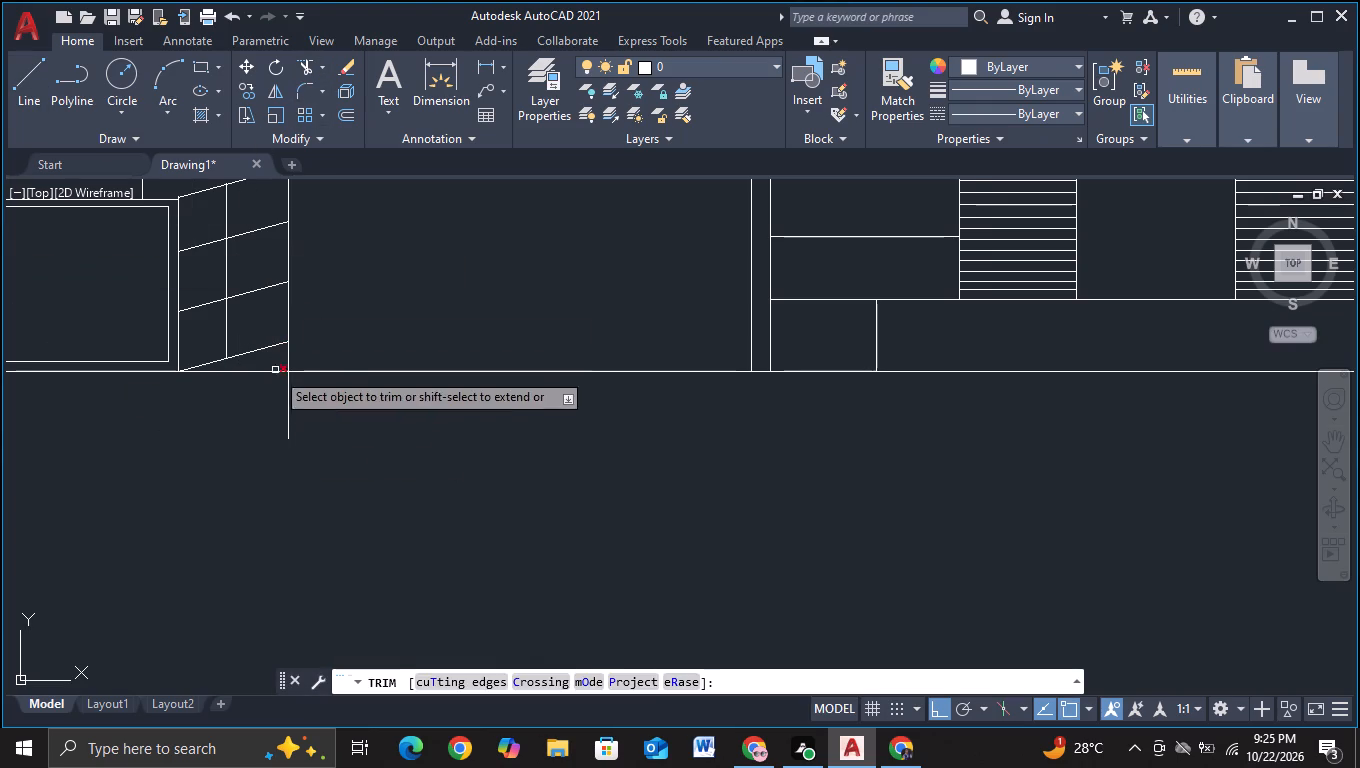
{"action": "left_click_drag", "start_coordinate": [256, 393], "coordinate": [358, 405]}
{"action": "middle_click_drag", "start_coordinate": [360, 311], "coordinate": [329, 447]}
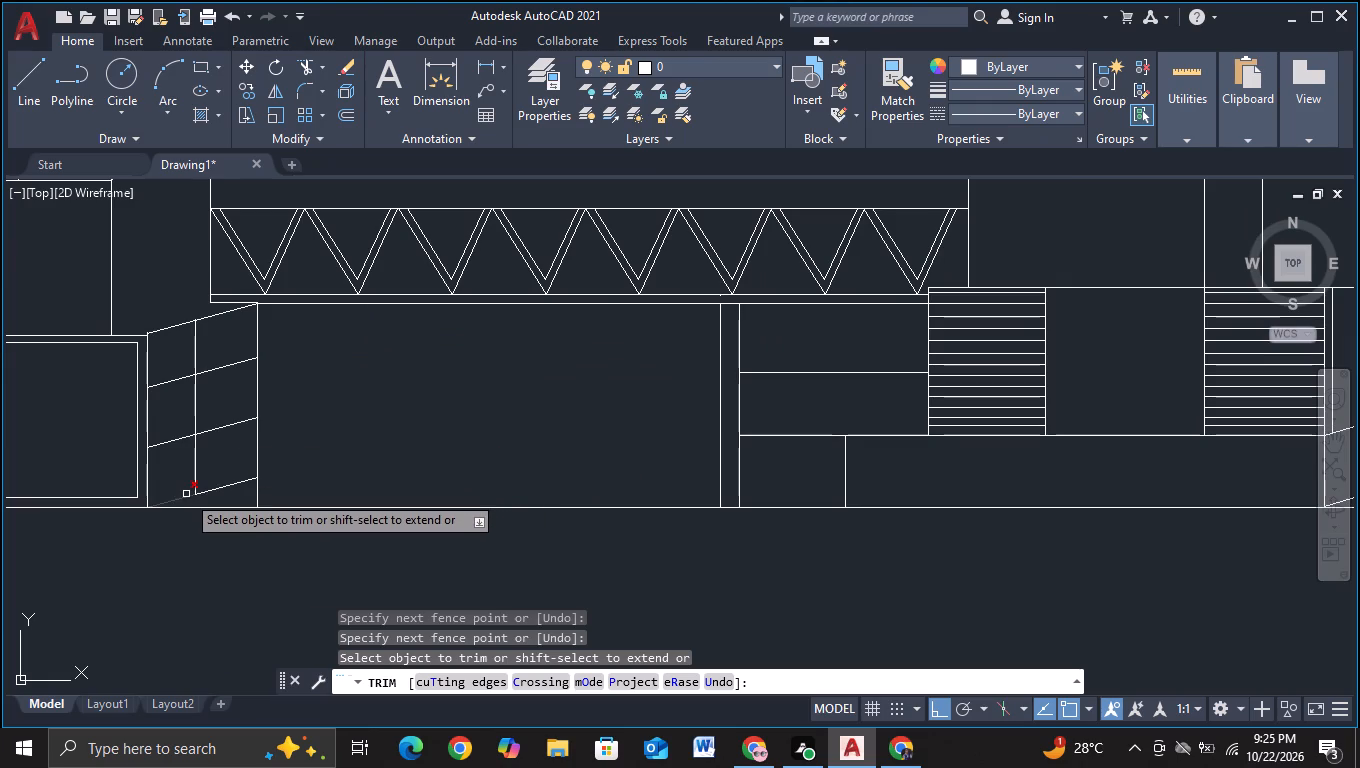
{"action": "key", "text": "Escape"}
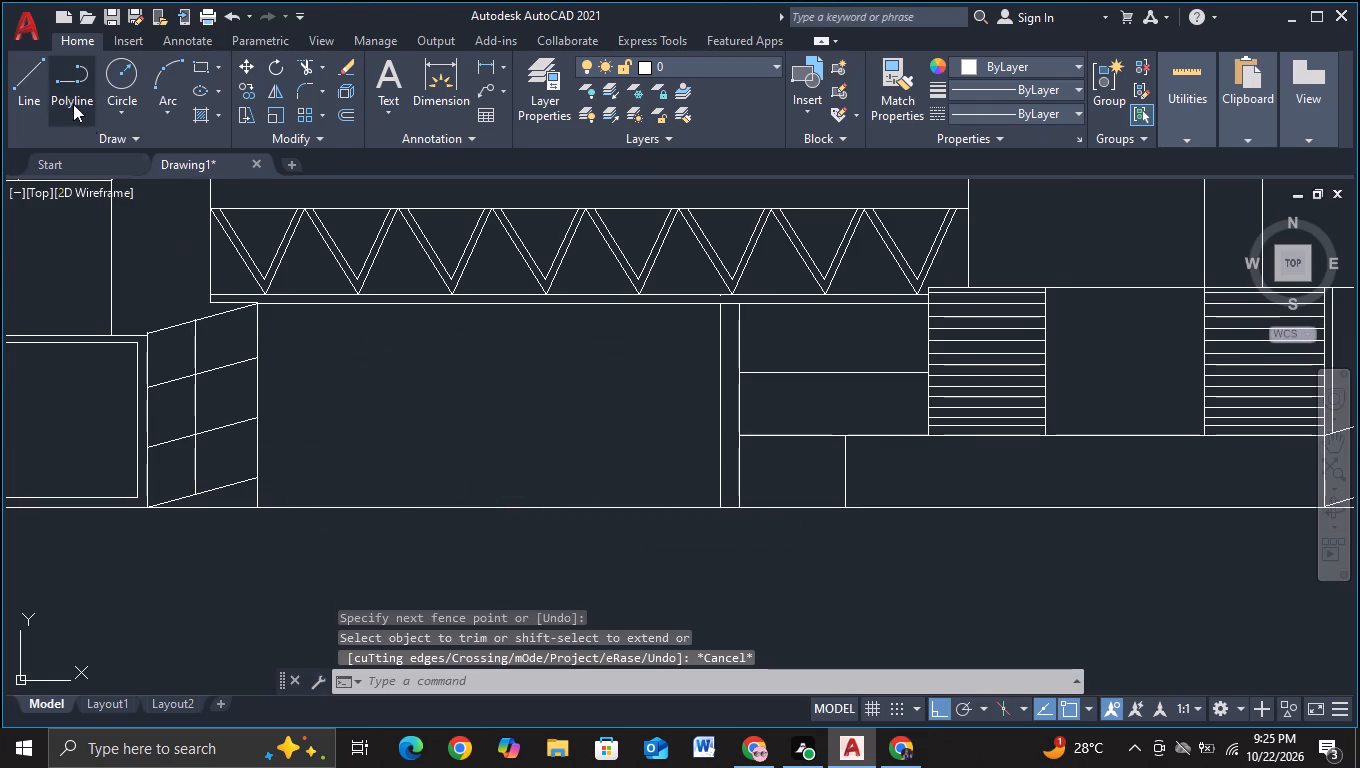
Copy both segments of the ground-floor sloped panel's right edge a short distance to the right, forming a narrow post under the truss.
{"action": "left_click", "coordinate": [40, 94]}
{"action": "key", "text": "Escape"}
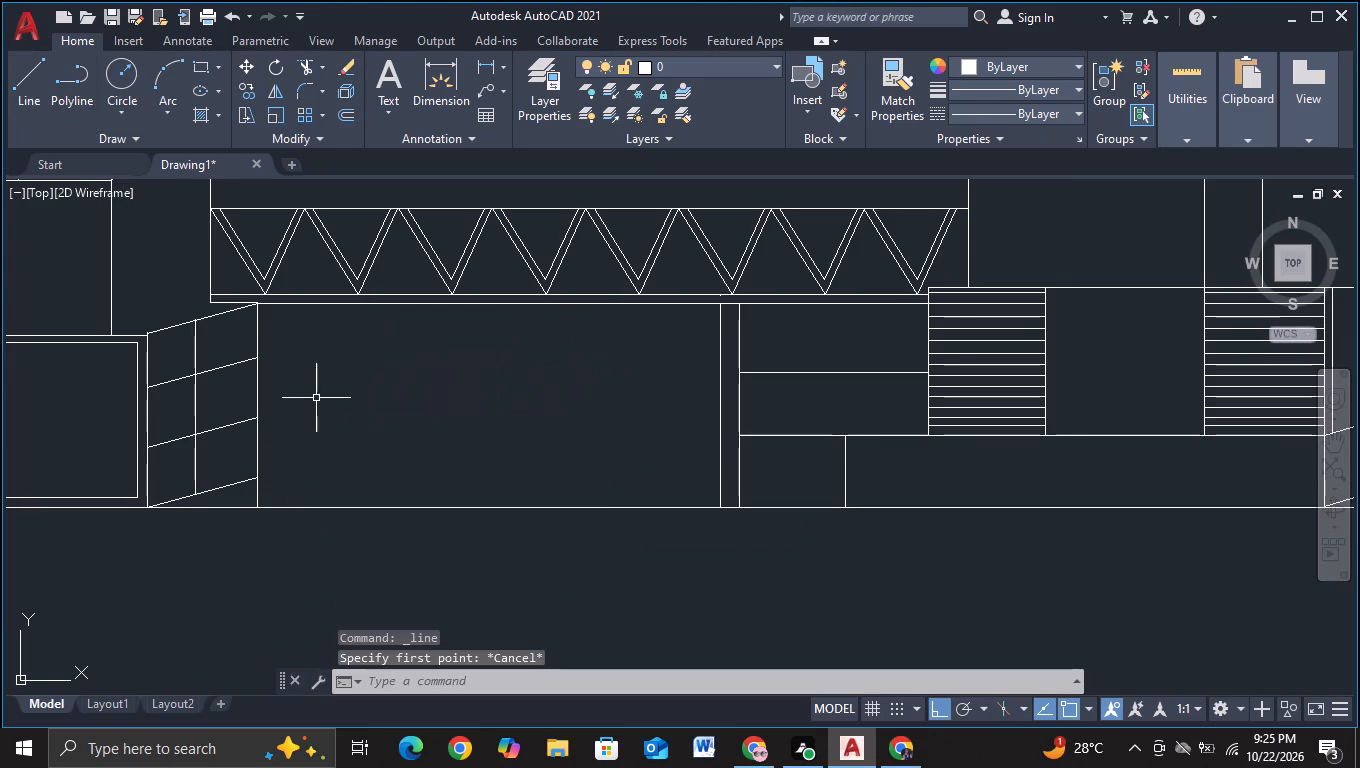
{"action": "left_click", "coordinate": [258, 407]}
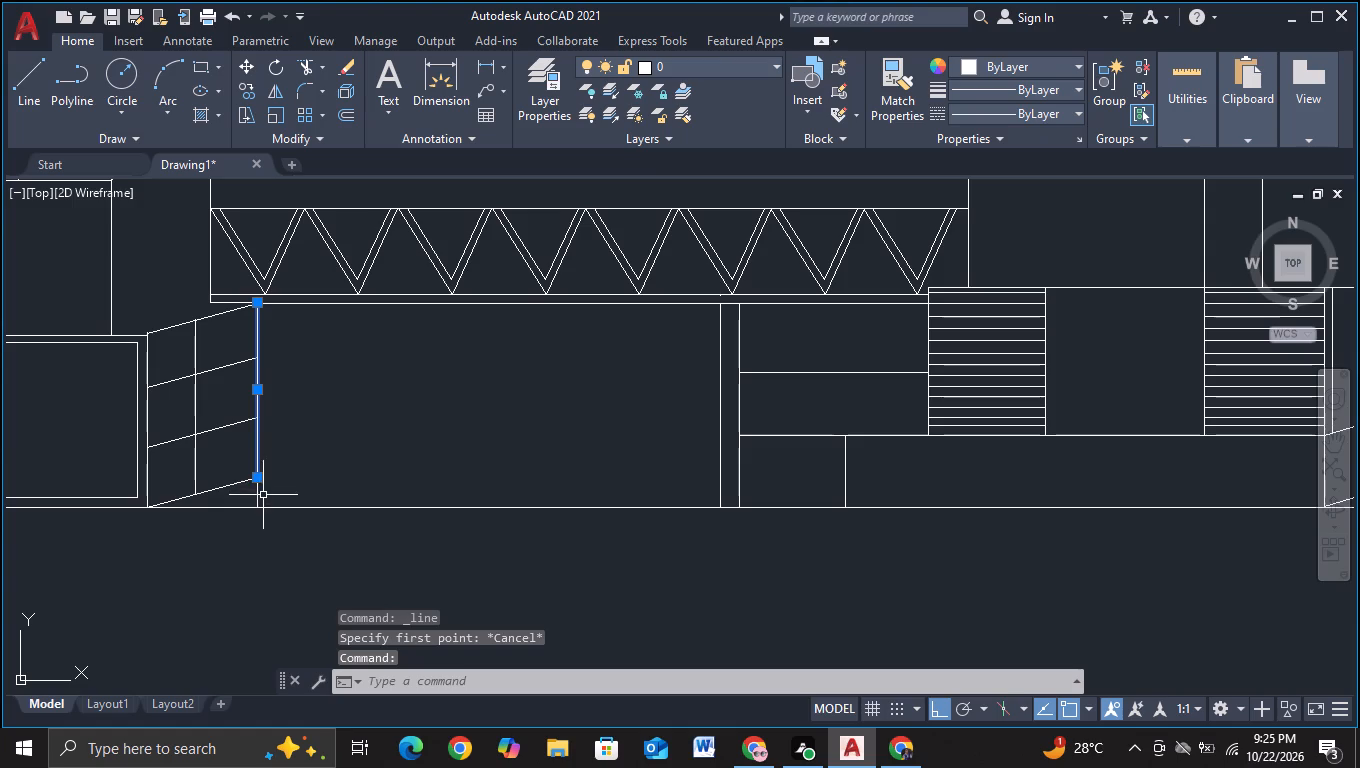
{"action": "left_click", "coordinate": [258, 497]}
{"action": "key", "text": "c"}
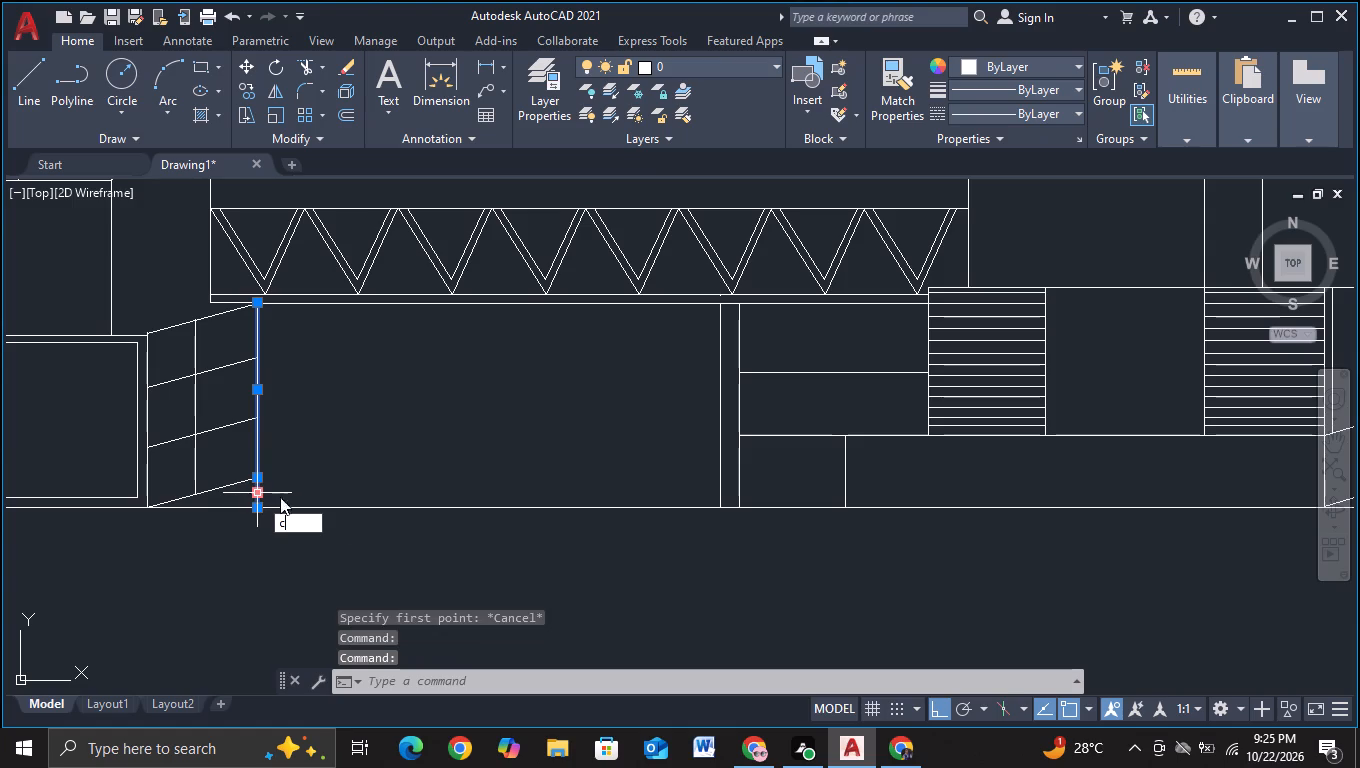
{"action": "left_click", "coordinate": [347, 561]}
{"action": "left_click", "coordinate": [265, 471]}
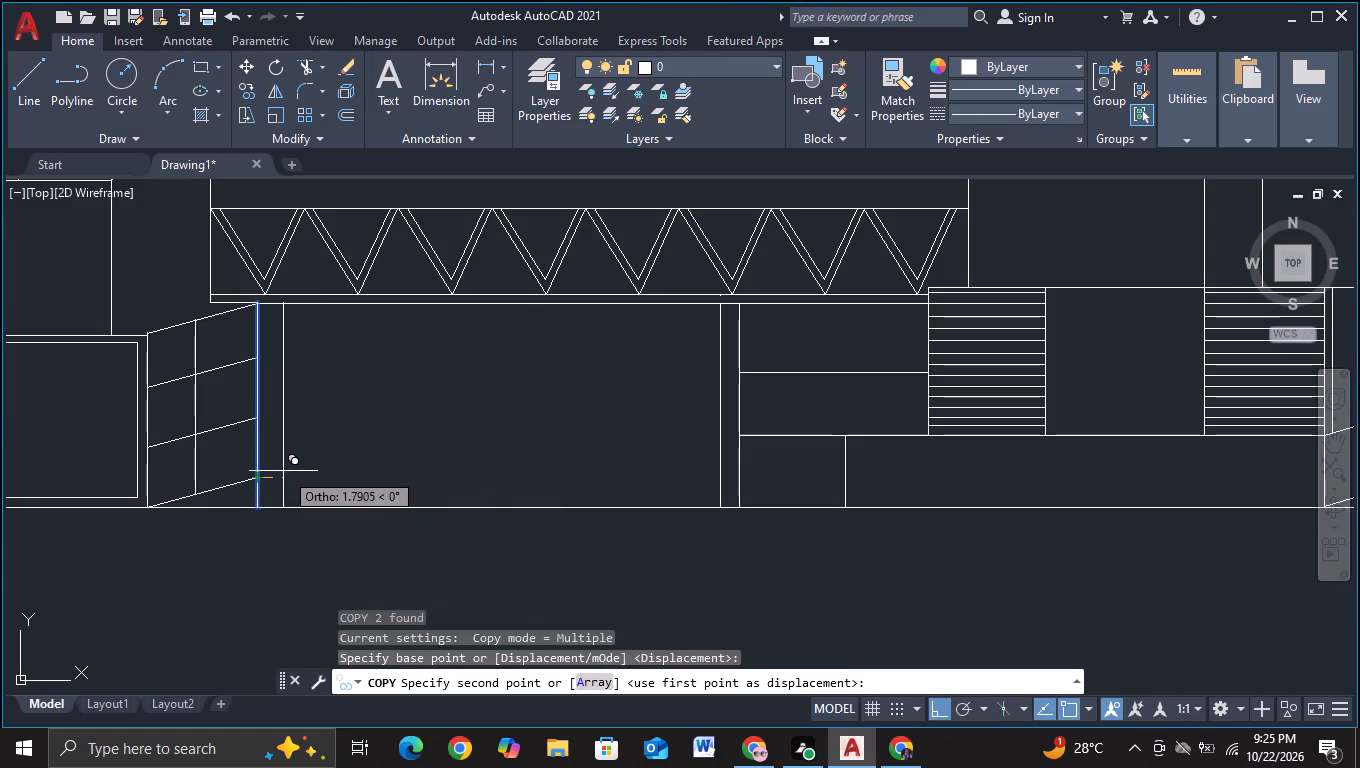
{"action": "left_click", "coordinate": [274, 472]}
{"action": "key", "text": "Escape"}
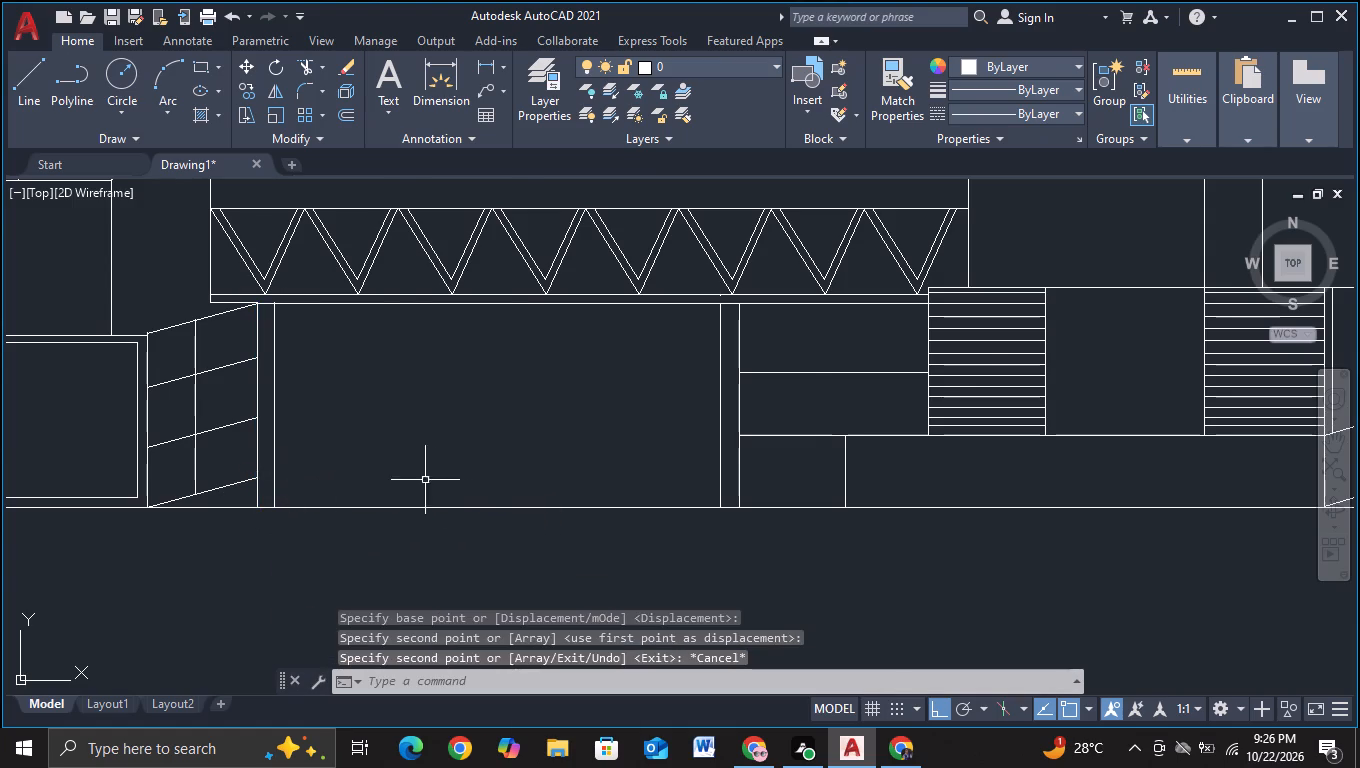
Examine the ground-floor area beneath the trusses and the overall elevation along the ground line.
{"action": "scroll", "coordinate": [437, 484], "scroll_direction": "down", "scroll_amount": 1}
{"action": "middle_click_drag", "start_coordinate": [467, 485], "coordinate": [350, 471]}
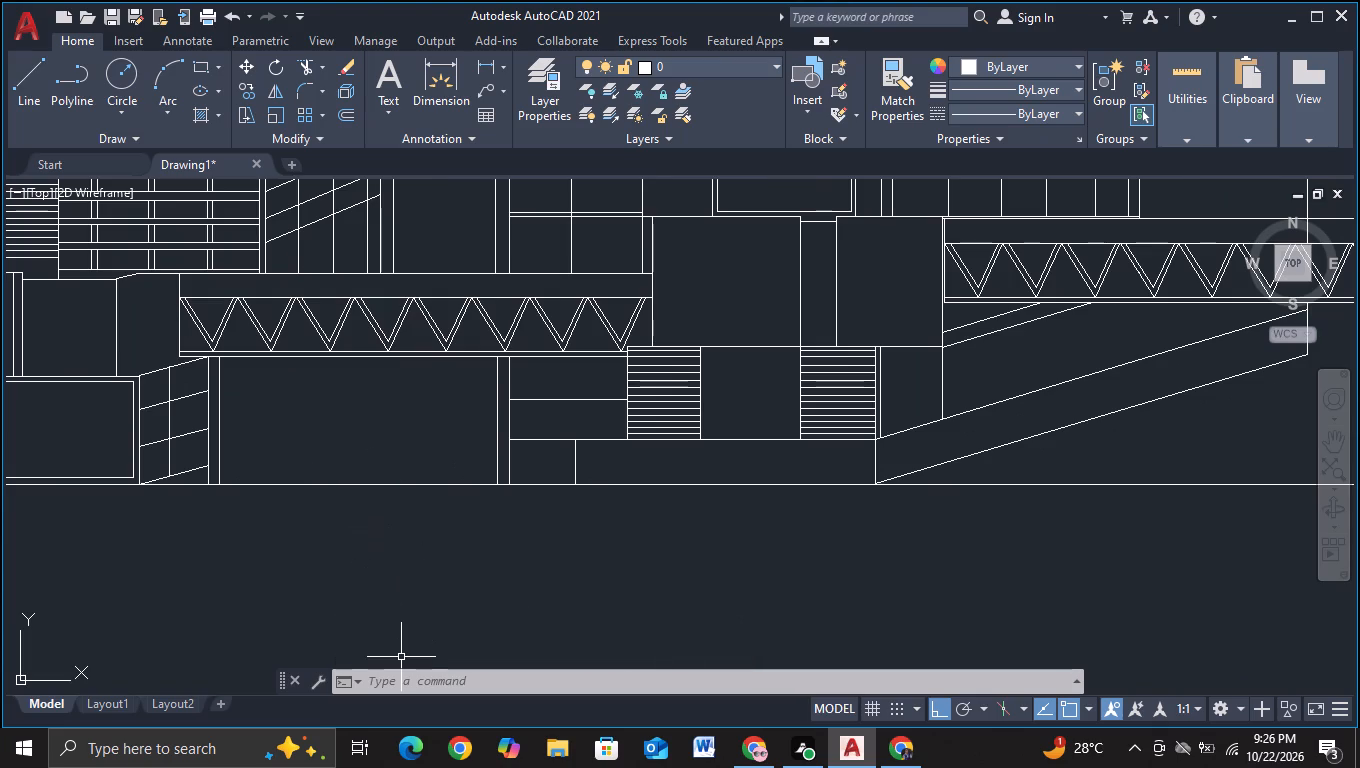
{"action": "scroll", "coordinate": [414, 705], "scroll_direction": "down", "scroll_amount": 4}
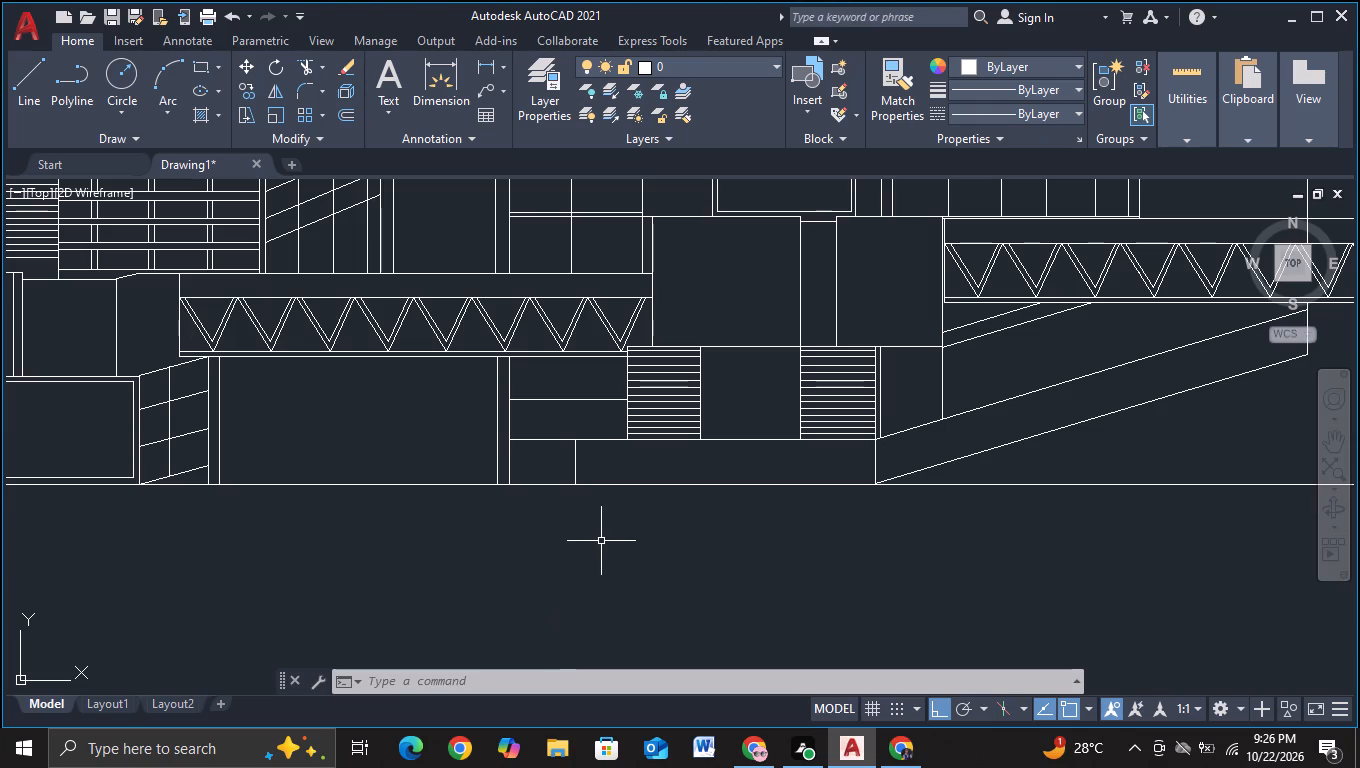
{"action": "scroll", "coordinate": [603, 545], "scroll_direction": "down", "scroll_amount": 2}
{"action": "middle_click", "coordinate": [608, 550]}
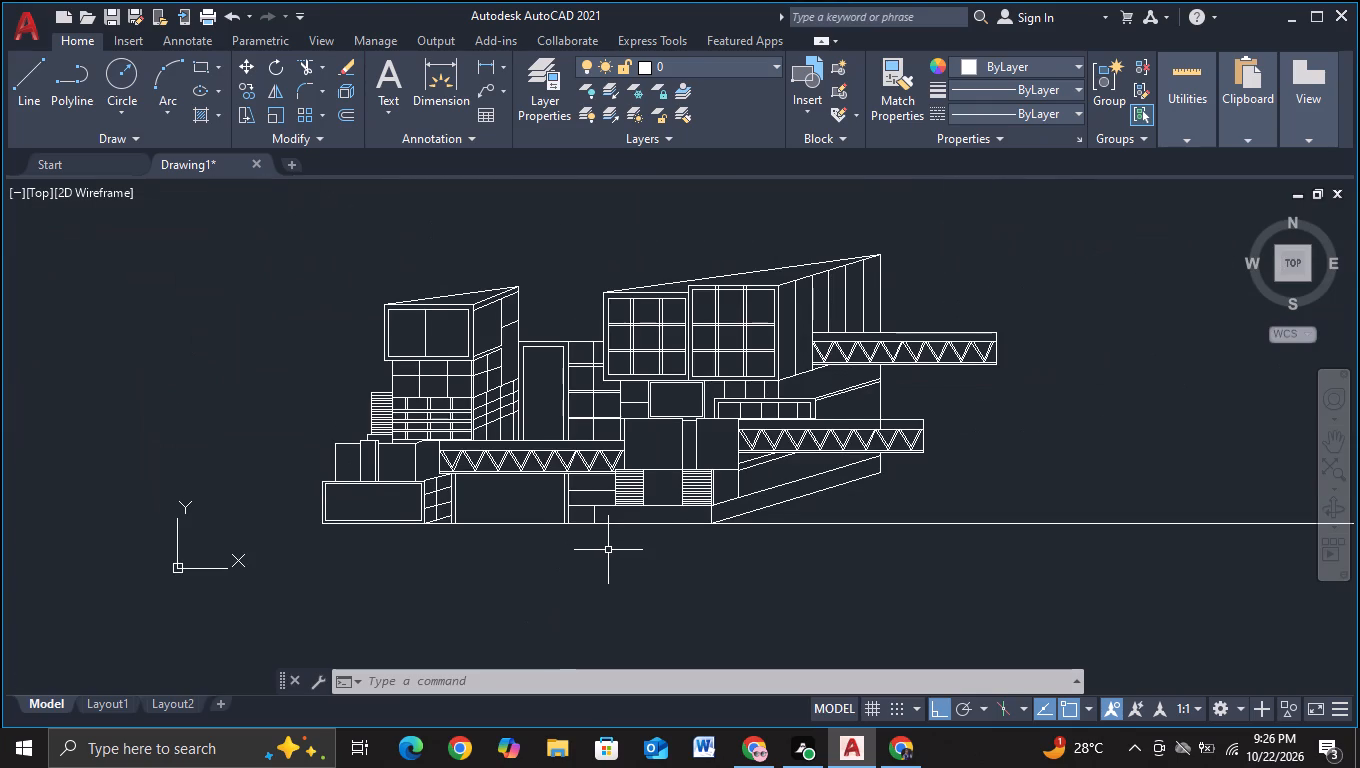
{"action": "scroll", "coordinate": [612, 543], "scroll_direction": "up", "scroll_amount": 1}
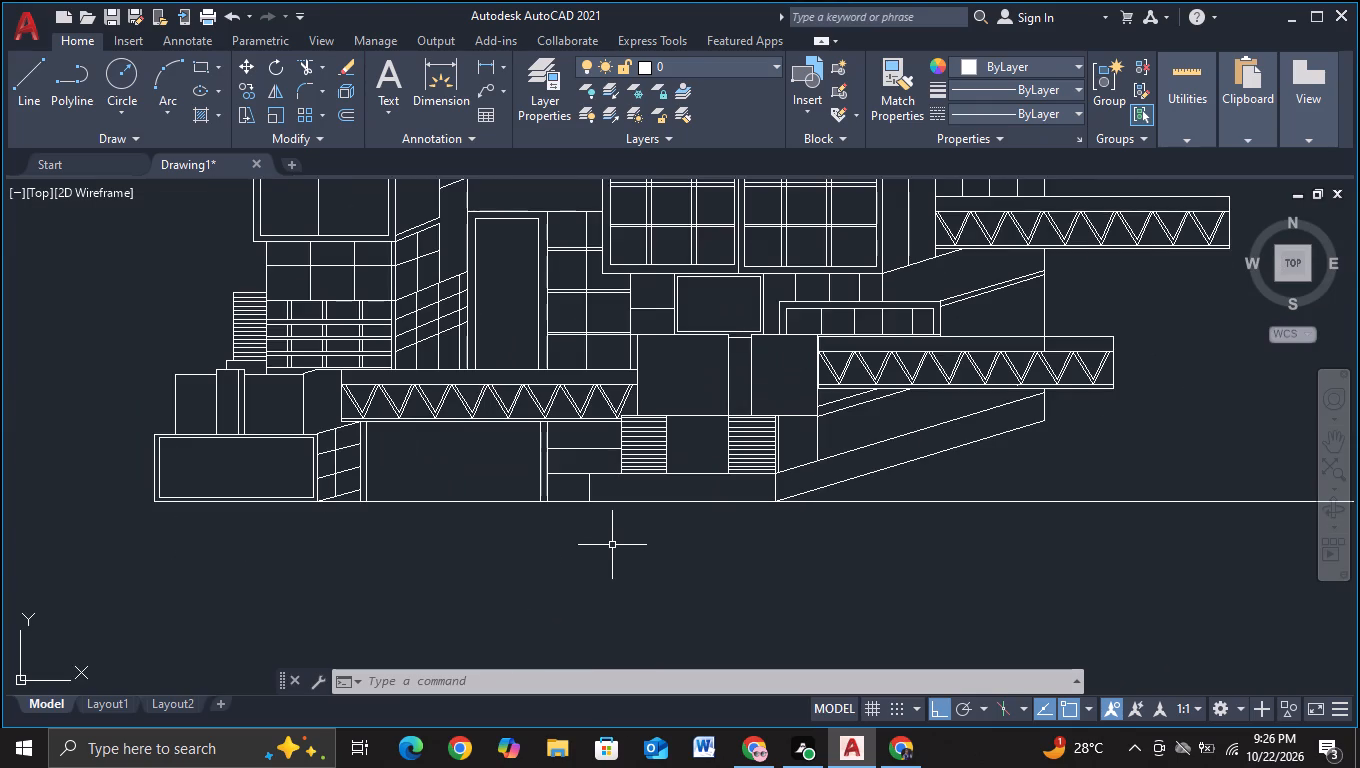
{"action": "scroll", "coordinate": [612, 545], "scroll_direction": "up", "scroll_amount": 1}
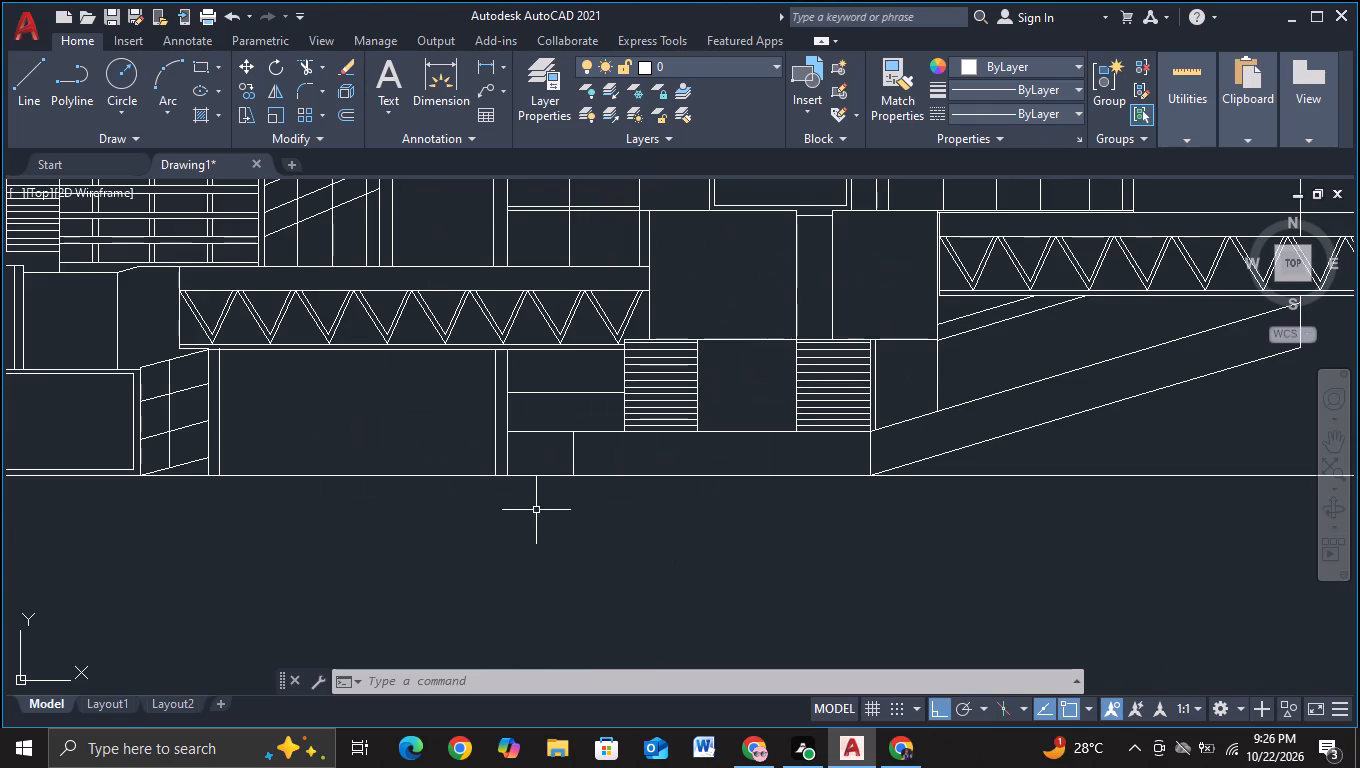
{"action": "middle_click_drag", "start_coordinate": [560, 527], "coordinate": [565, 554]}
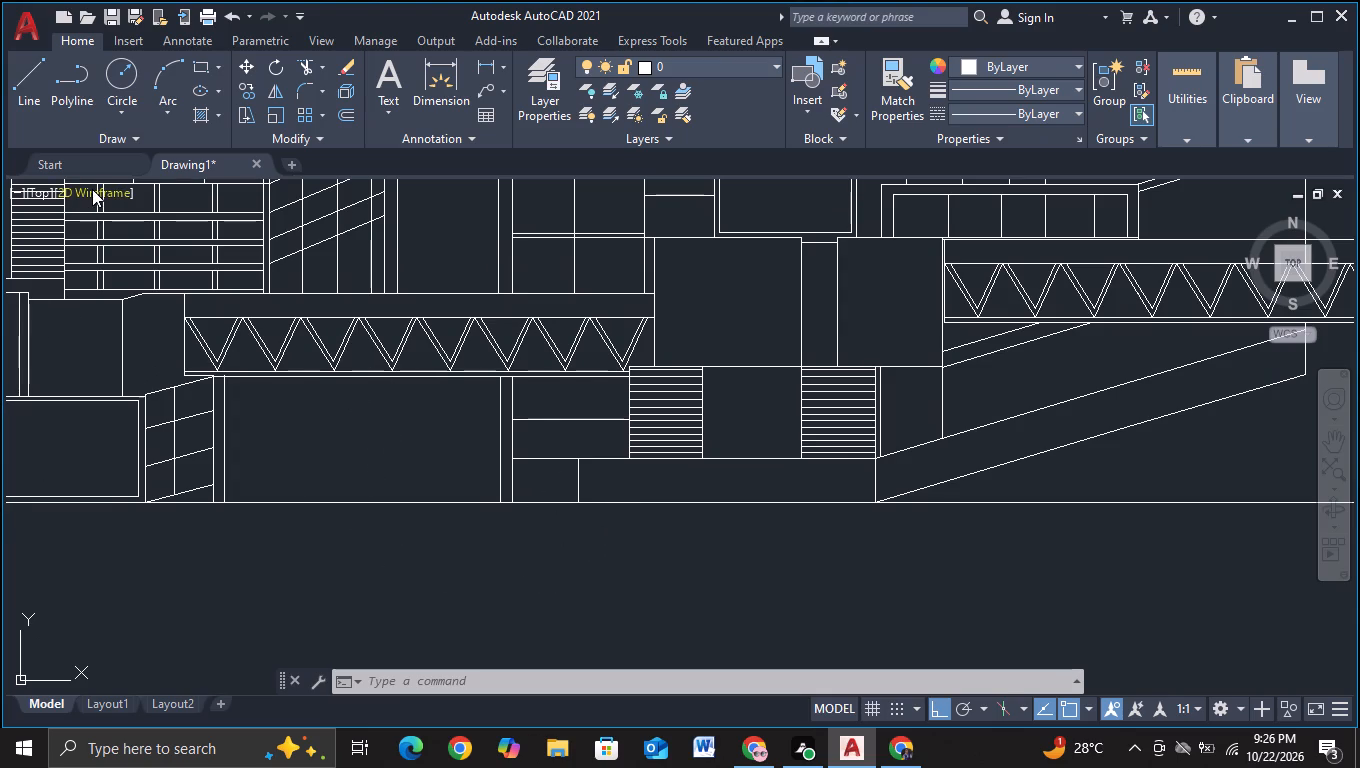
{"action": "scroll", "coordinate": [497, 489], "scroll_direction": "down", "scroll_amount": 1}
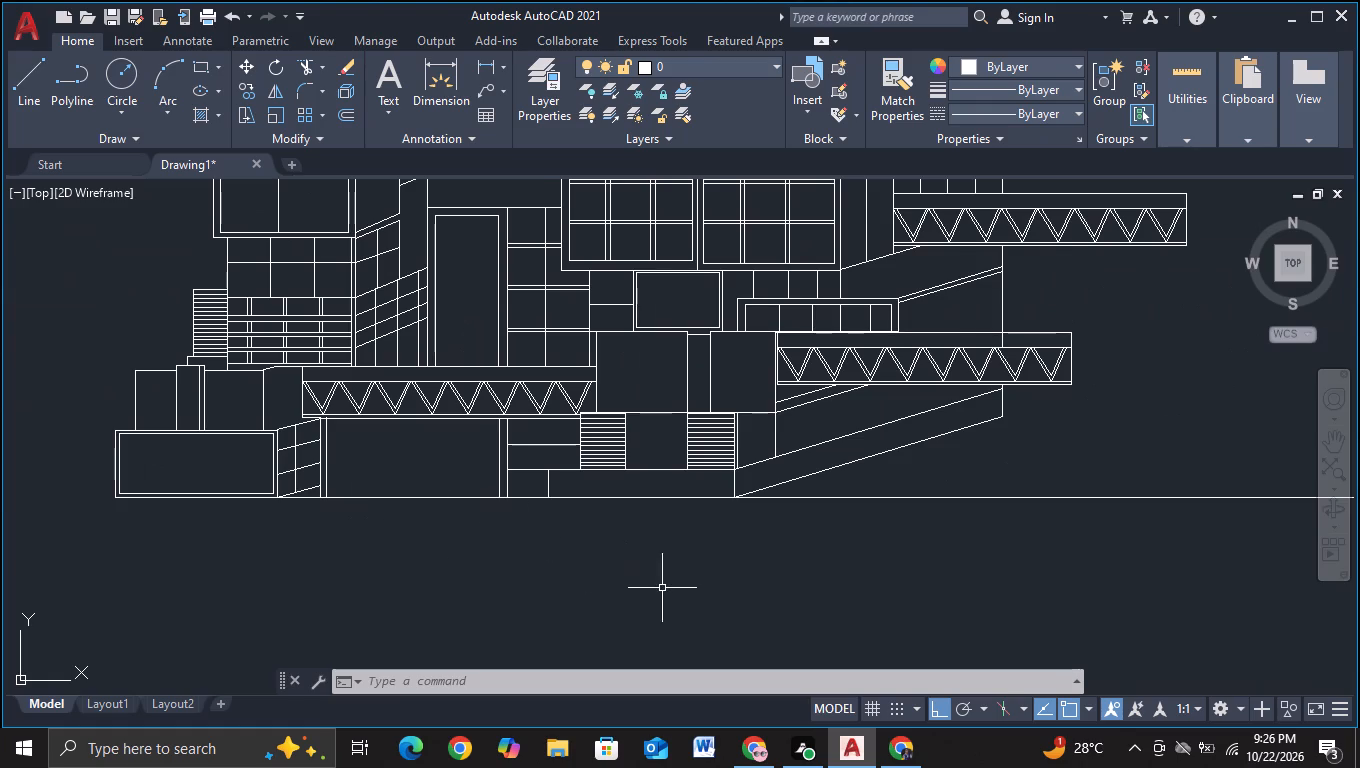
{"action": "middle_click_drag", "start_coordinate": [580, 588], "coordinate": [417, 587]}
{"action": "middle_click_drag", "start_coordinate": [578, 573], "coordinate": [318, 599]}
{"action": "scroll", "coordinate": [582, 575], "scroll_direction": "down", "scroll_amount": 2}
{"action": "middle_click_drag", "start_coordinate": [585, 577], "coordinate": [597, 507]}
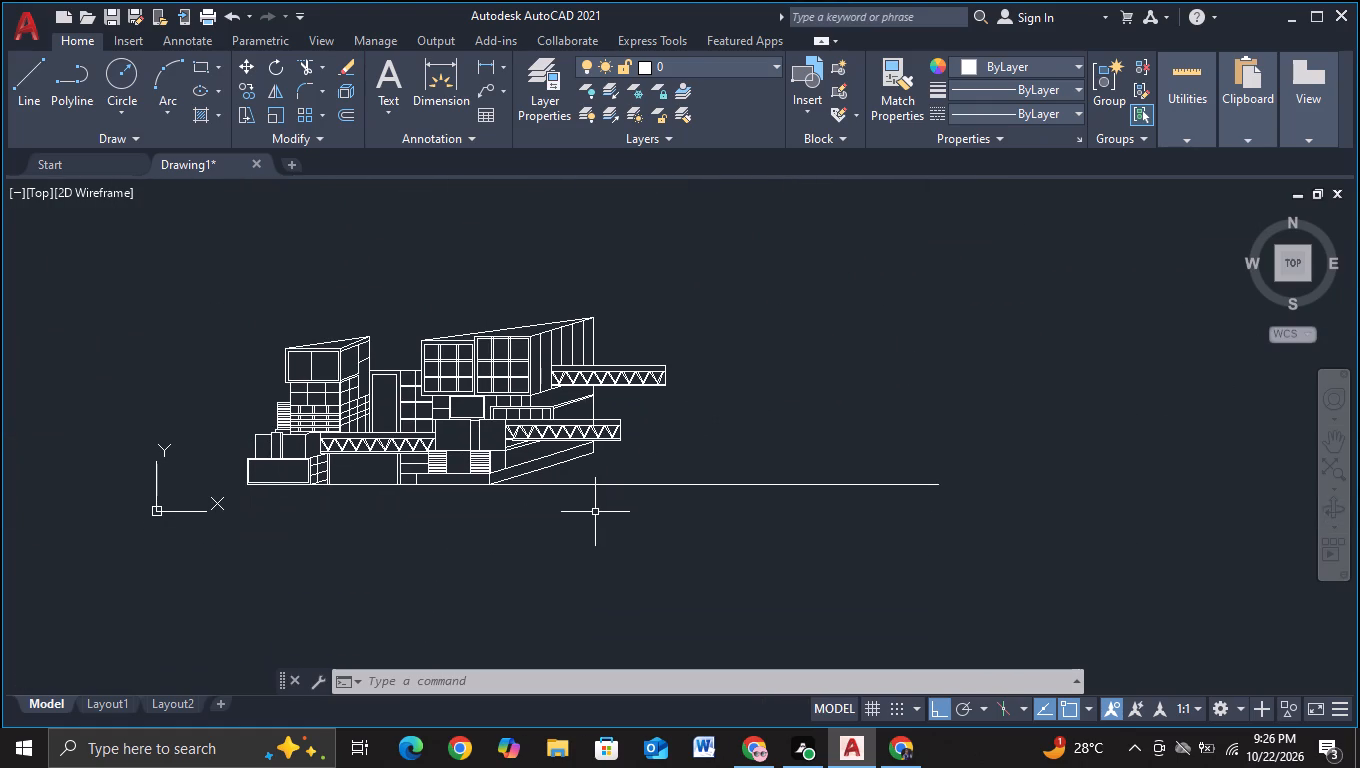
Draw the upper block's open outline from the upper truss's lower right corner: about 43 units up, across to the right, and back down level.
{"action": "left_click", "coordinate": [25, 117]}
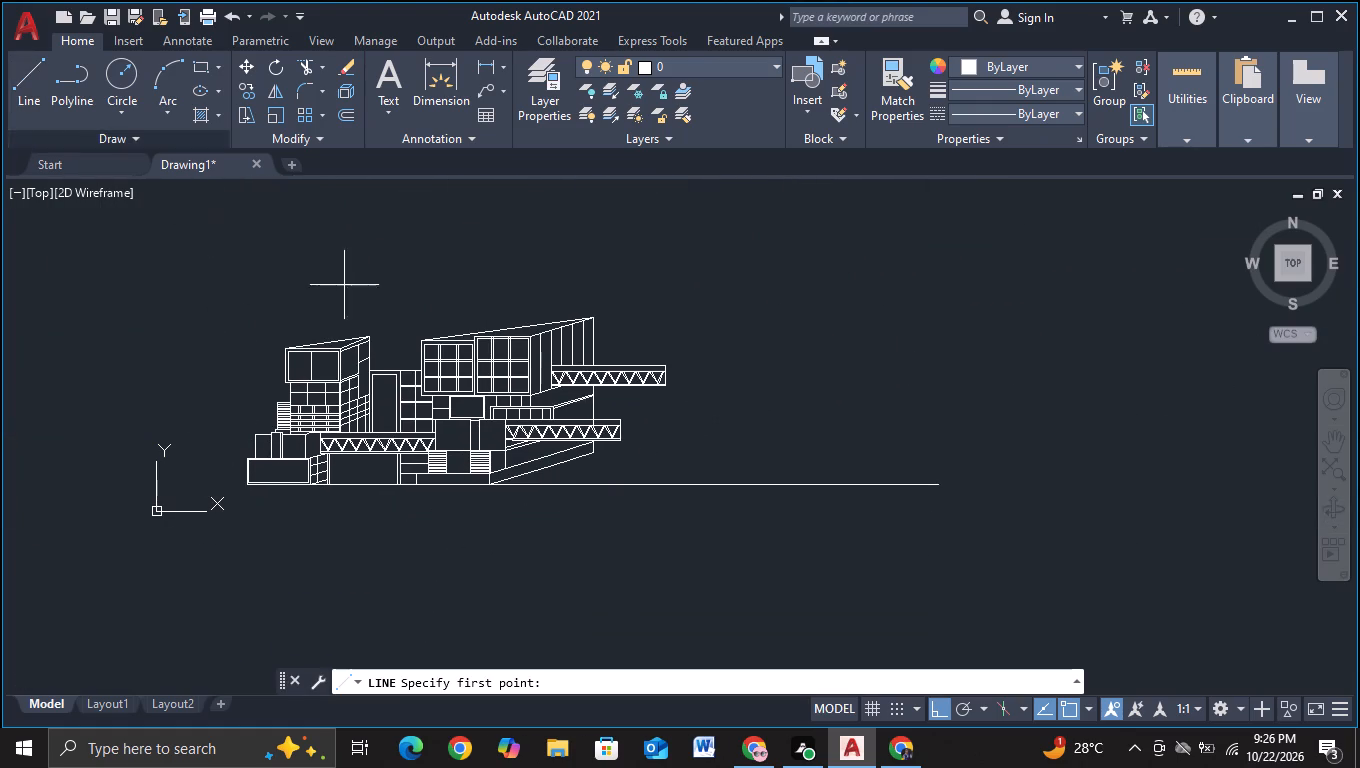
{"action": "left_click", "coordinate": [663, 384]}
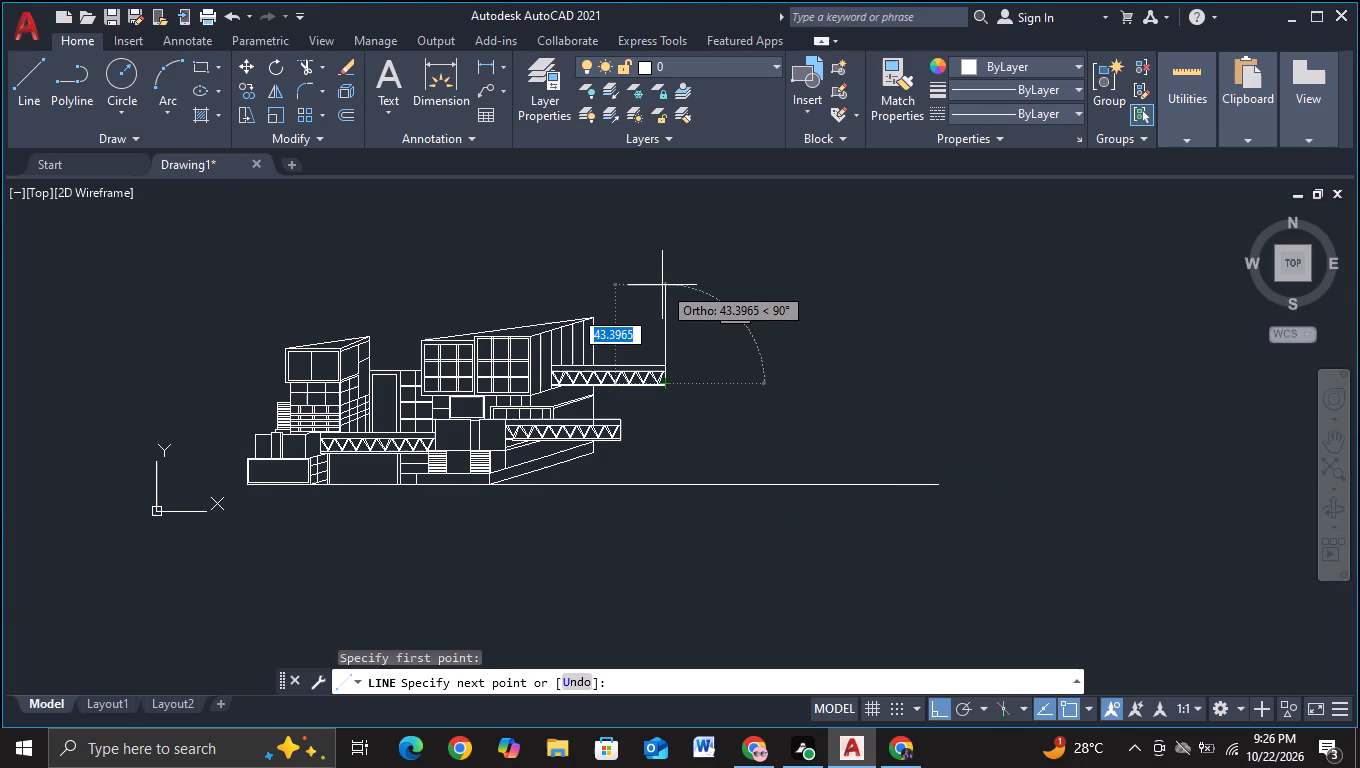
{"action": "left_click", "coordinate": [662, 285]}
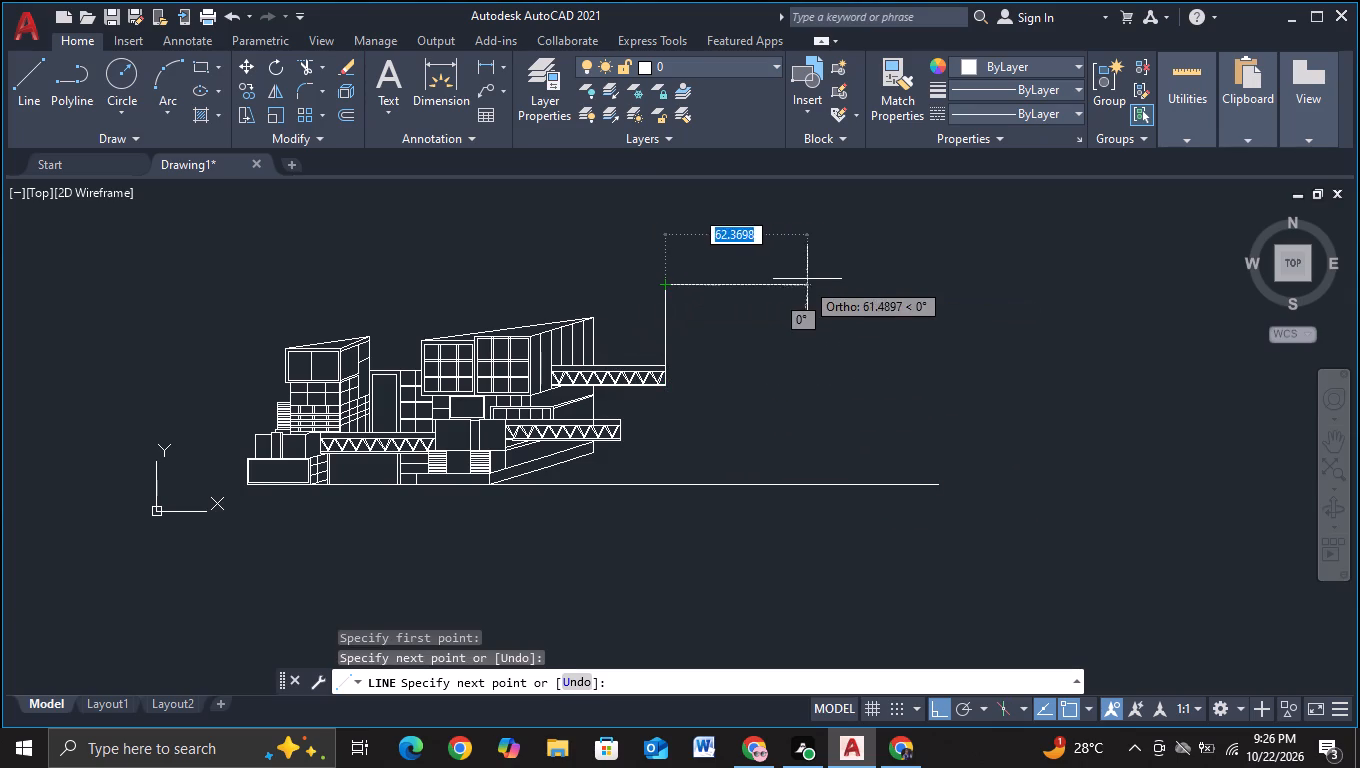
{"action": "left_click", "coordinate": [842, 277]}
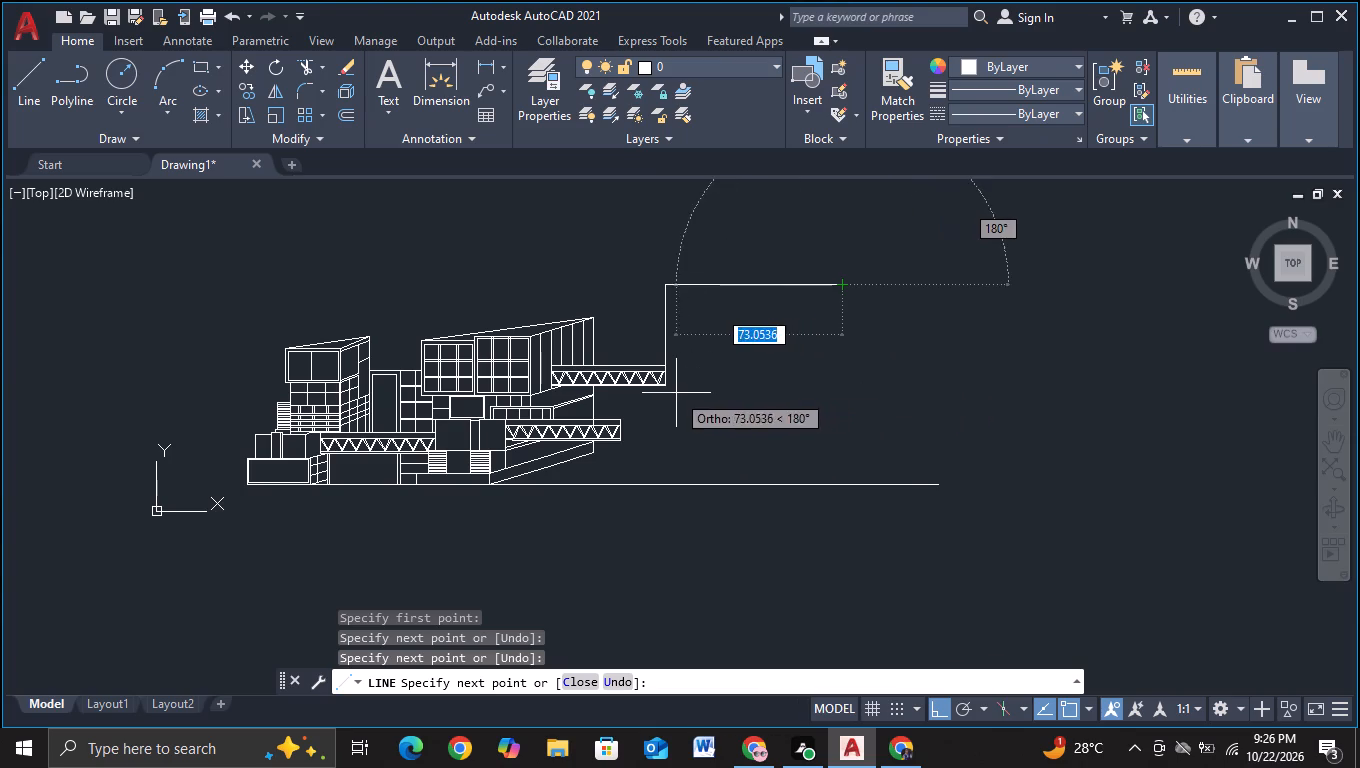
{"action": "left_click", "coordinate": [844, 386]}
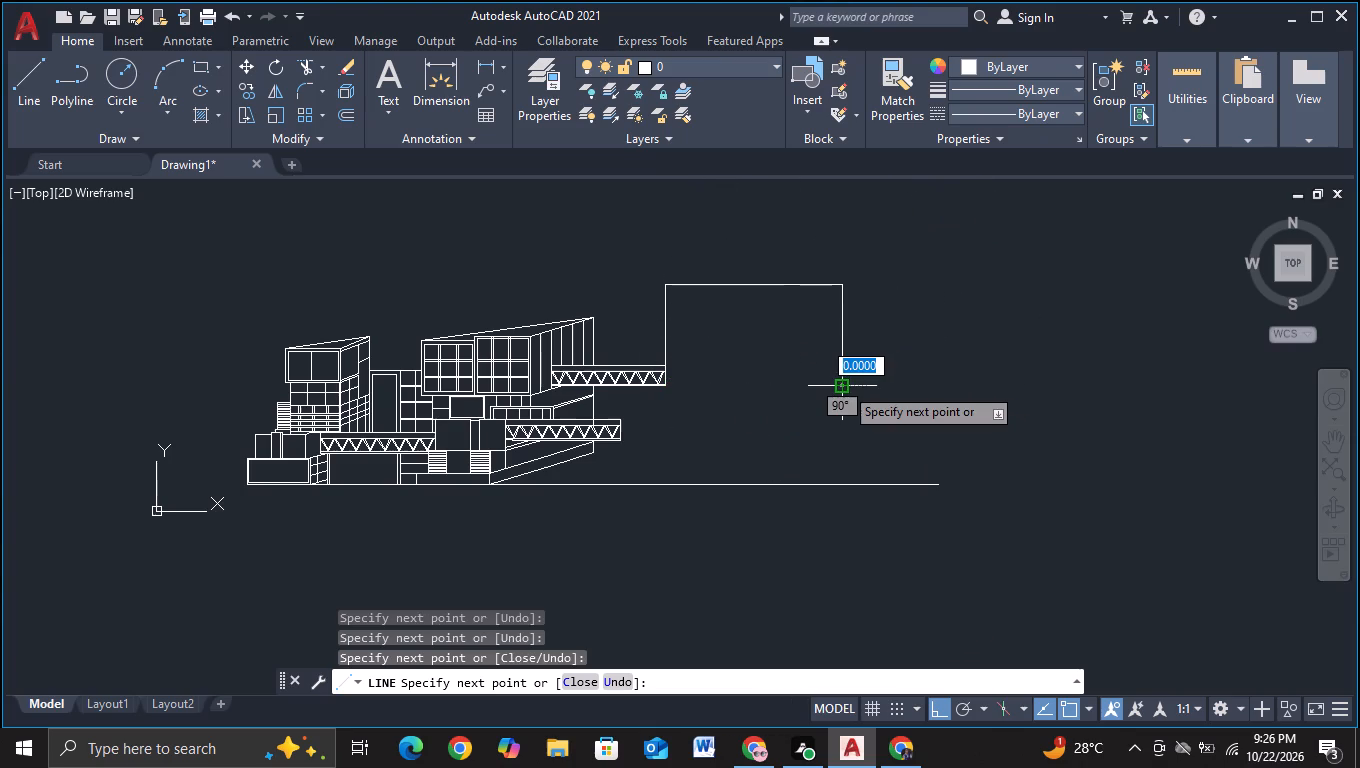
{"action": "key", "text": "Escape"}
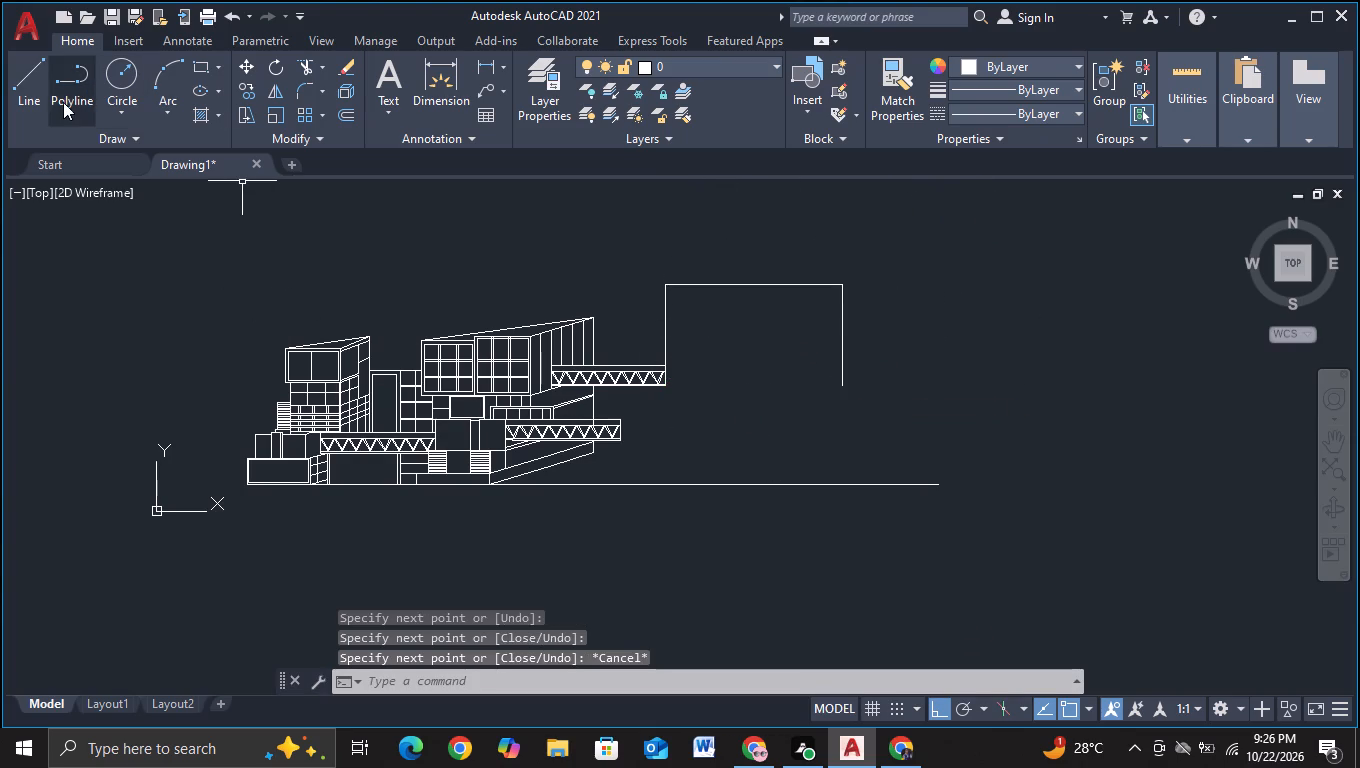
Draw a vertical line from the lower truss's lower right corner down past the ground line.
{"action": "left_click", "coordinate": [10, 102]}
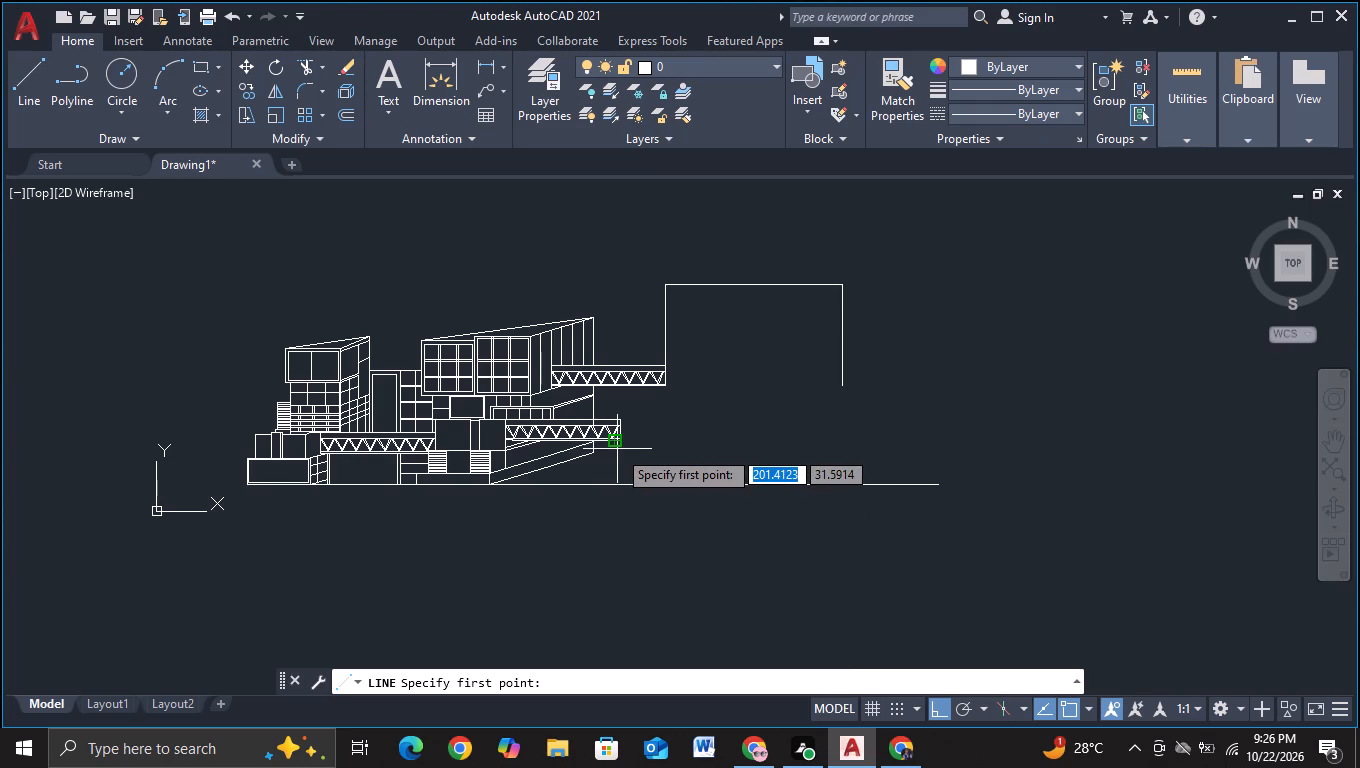
{"action": "left_click", "coordinate": [618, 447]}
{"action": "left_click", "coordinate": [621, 570]}
{"action": "key", "text": "Escape"}
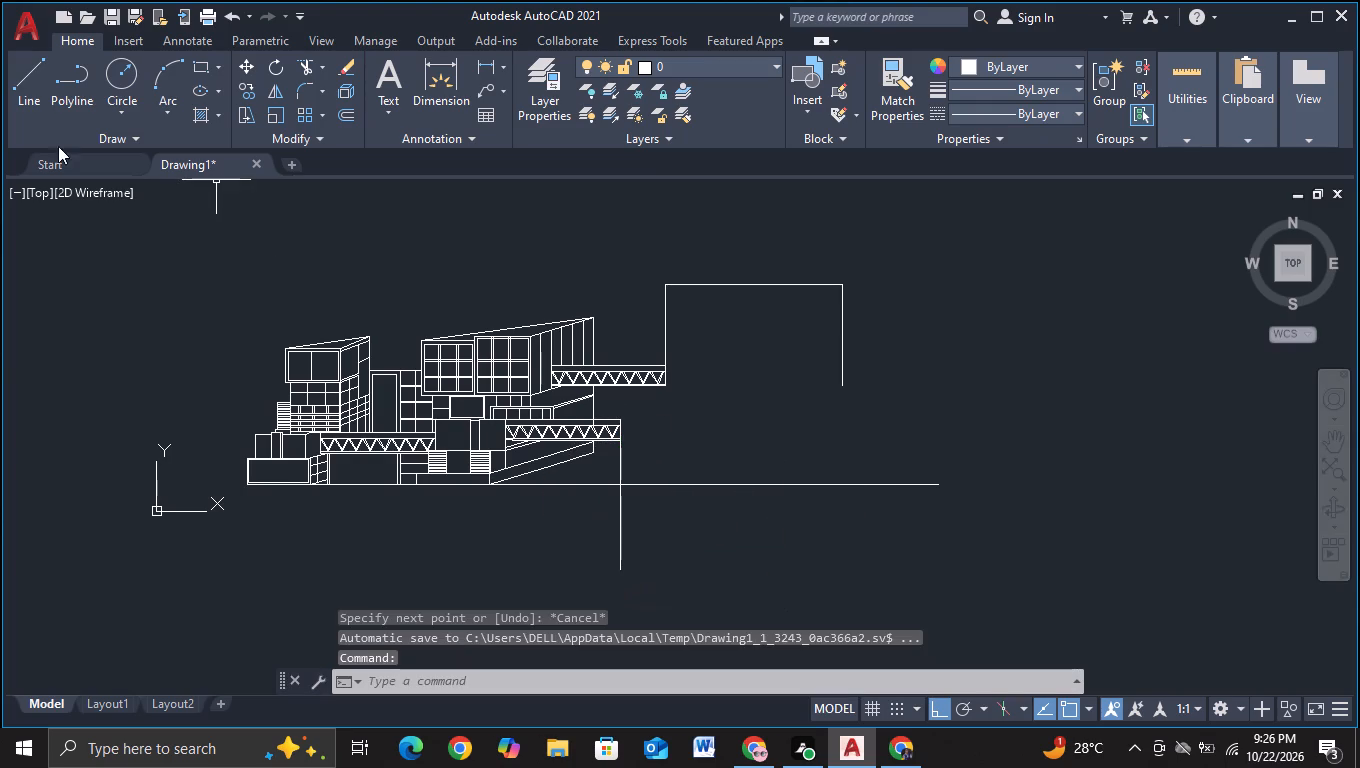
Outline the lower block from the lower truss's upper right corner: short rise, long horizontal top under the upper block, and right side past the ground line.
{"action": "left_click", "coordinate": [27, 117]}
{"action": "left_click", "coordinate": [627, 419]}
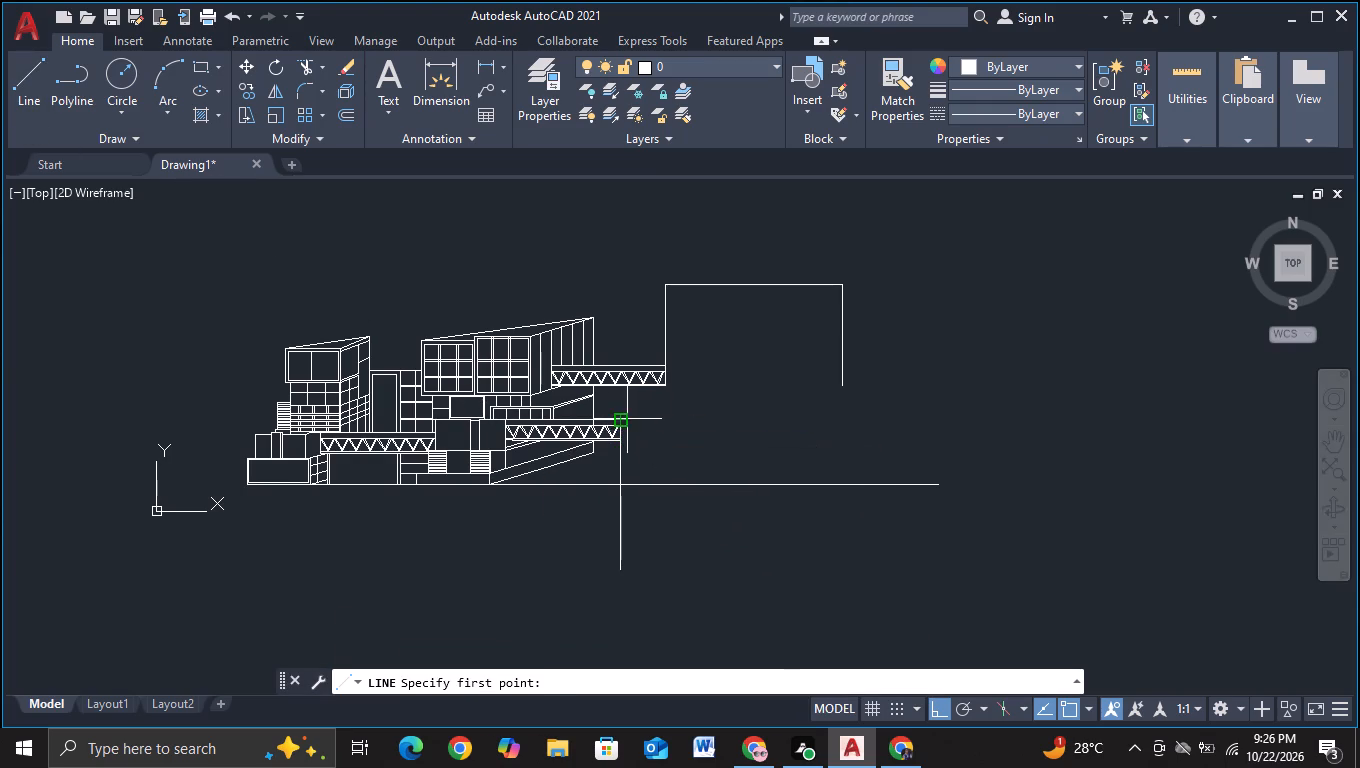
{"action": "scroll", "coordinate": [628, 399], "scroll_direction": "up", "scroll_amount": 1}
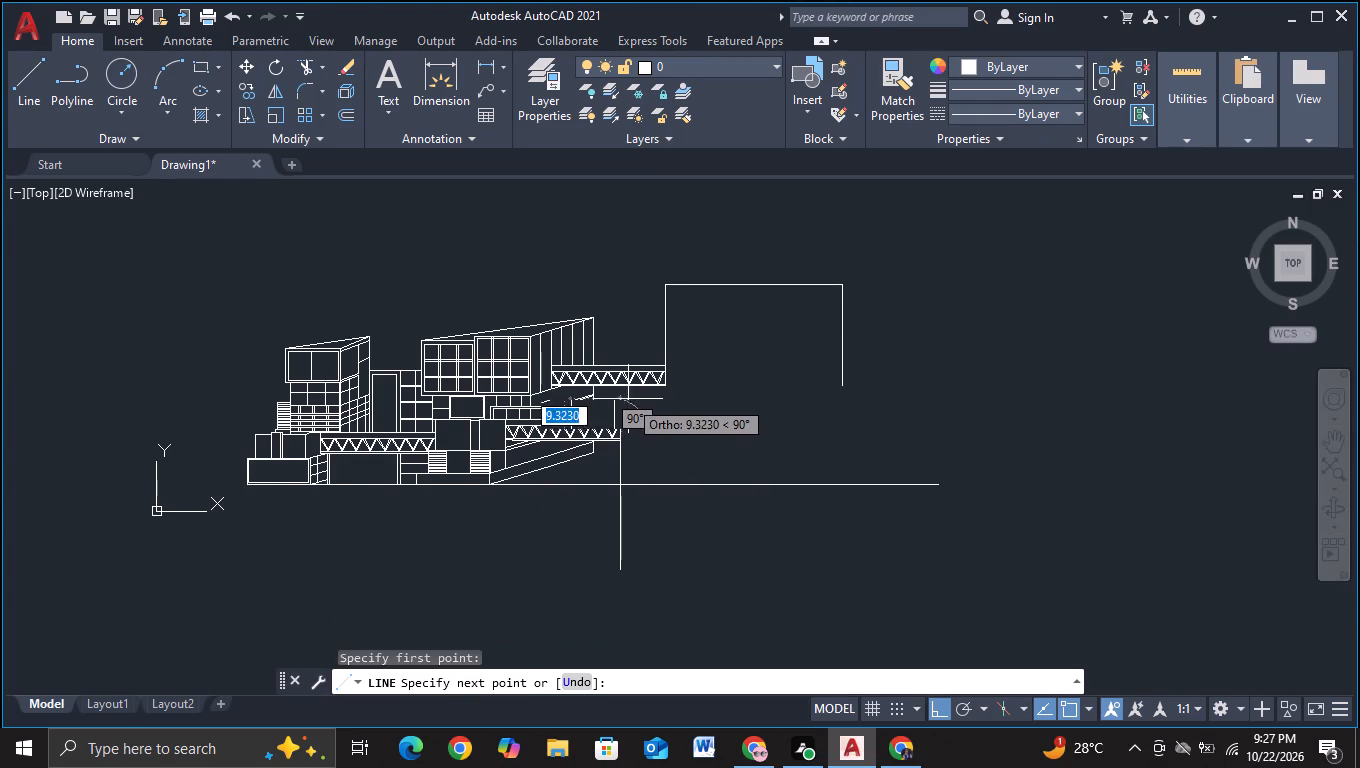
{"action": "left_click", "coordinate": [626, 395]}
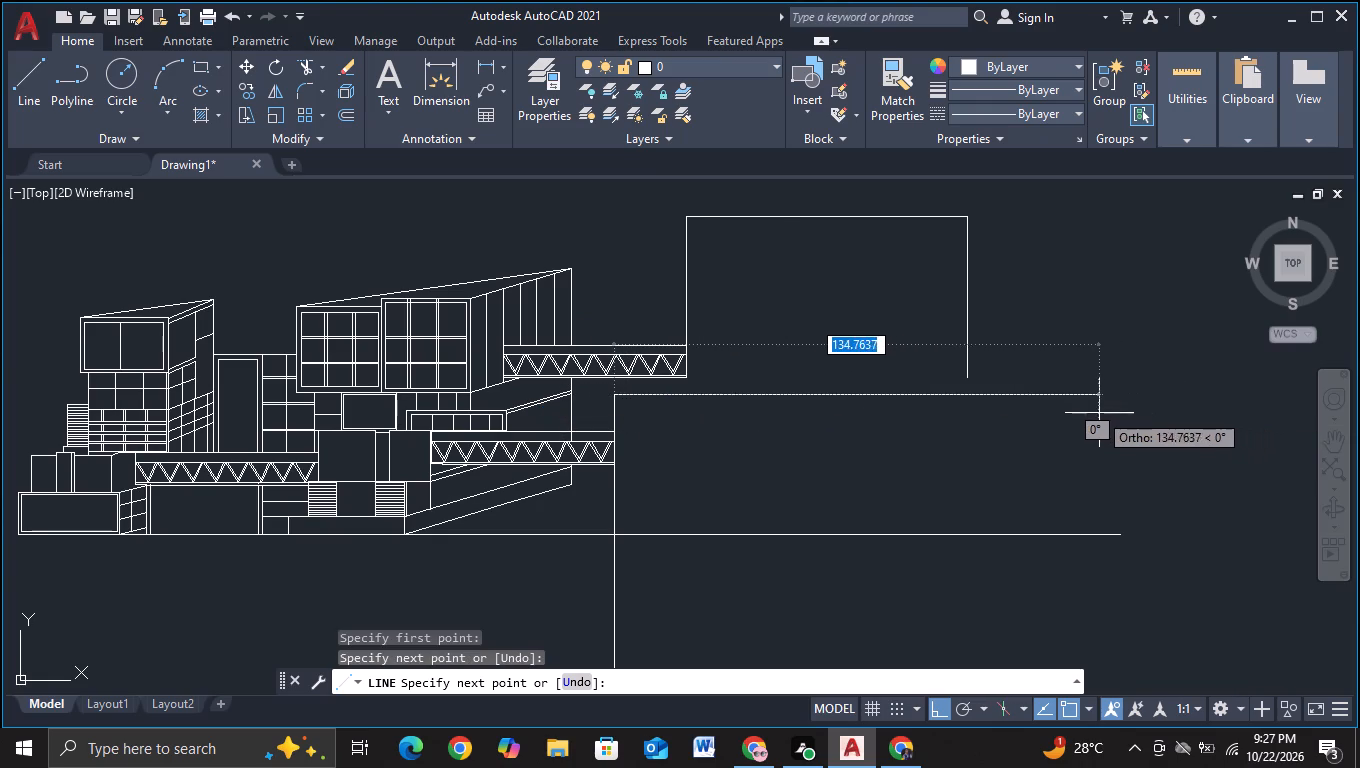
{"action": "left_click", "coordinate": [995, 402]}
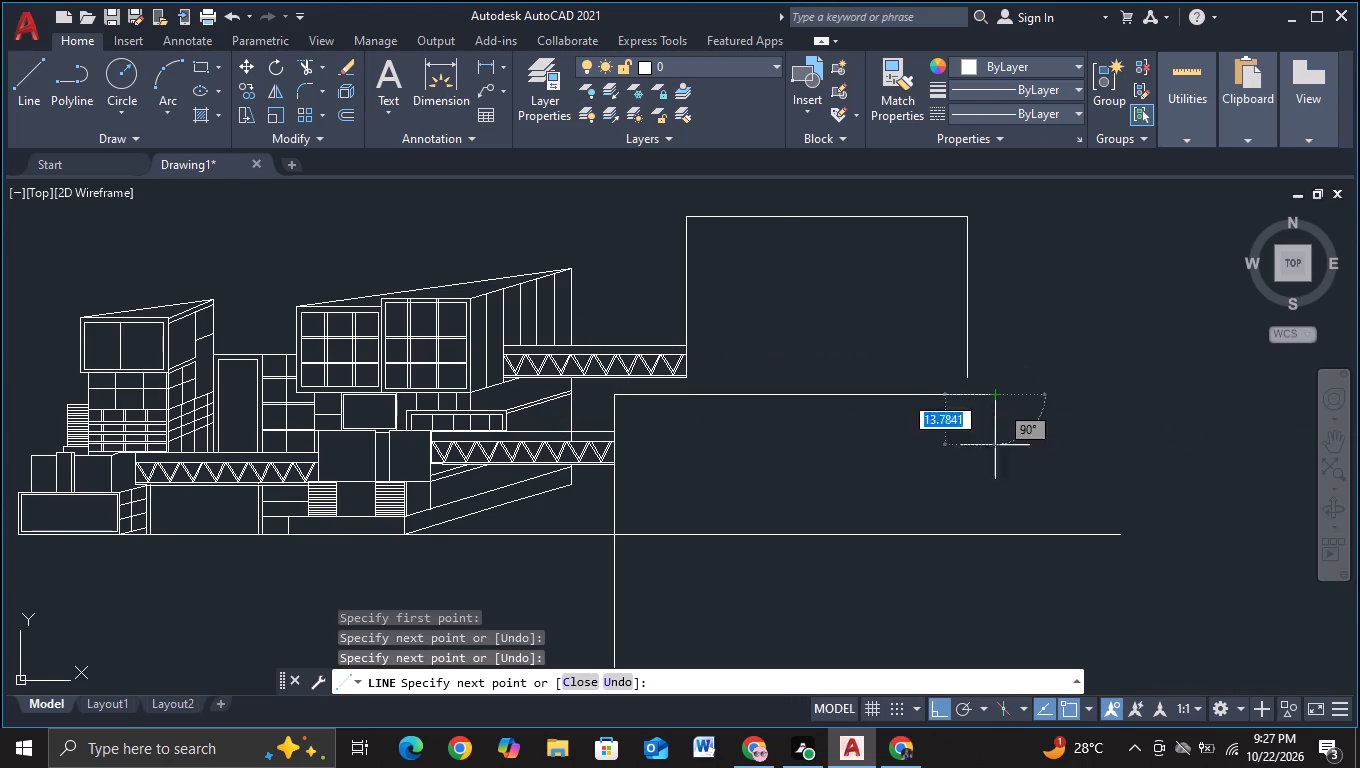
{"action": "left_click", "coordinate": [973, 636]}
{"action": "key", "text": "Escape"}
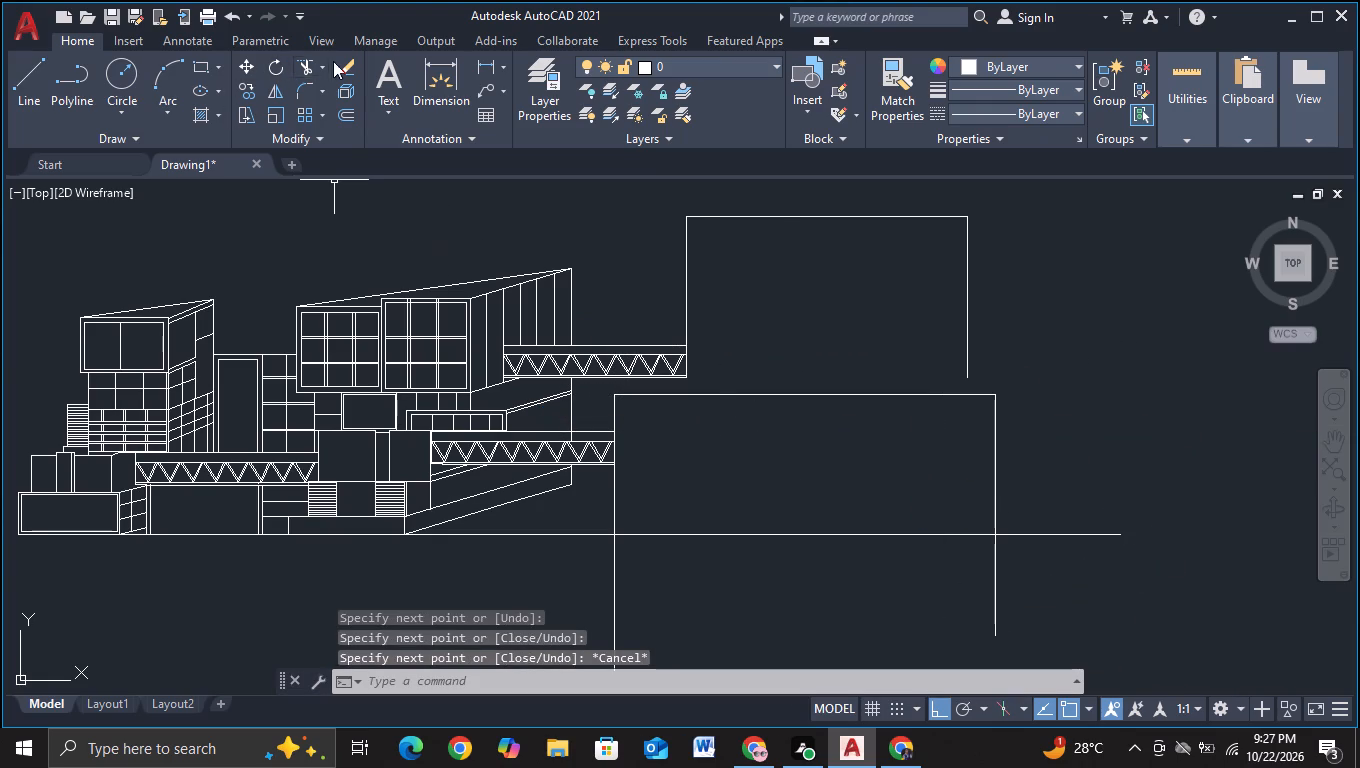
Trim off the parts of the lower block's two side lines that project below the ground line.
{"action": "left_click_drag", "start_coordinate": [307, 65], "coordinate": [312, 80]}
{"action": "left_click_drag", "start_coordinate": [590, 572], "coordinate": [990, 592]}
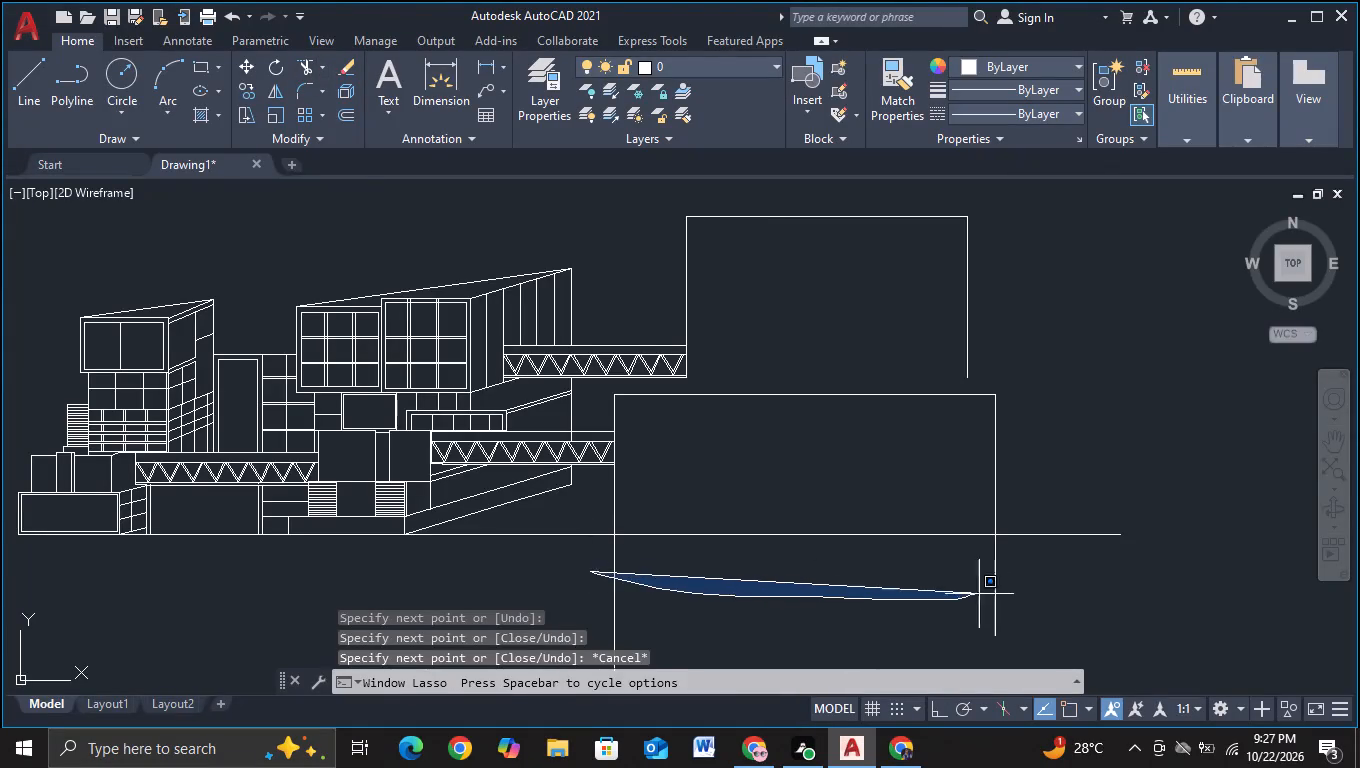
{"action": "left_click_drag", "start_coordinate": [990, 592], "coordinate": [1015, 590]}
{"action": "left_click", "coordinate": [308, 69]}
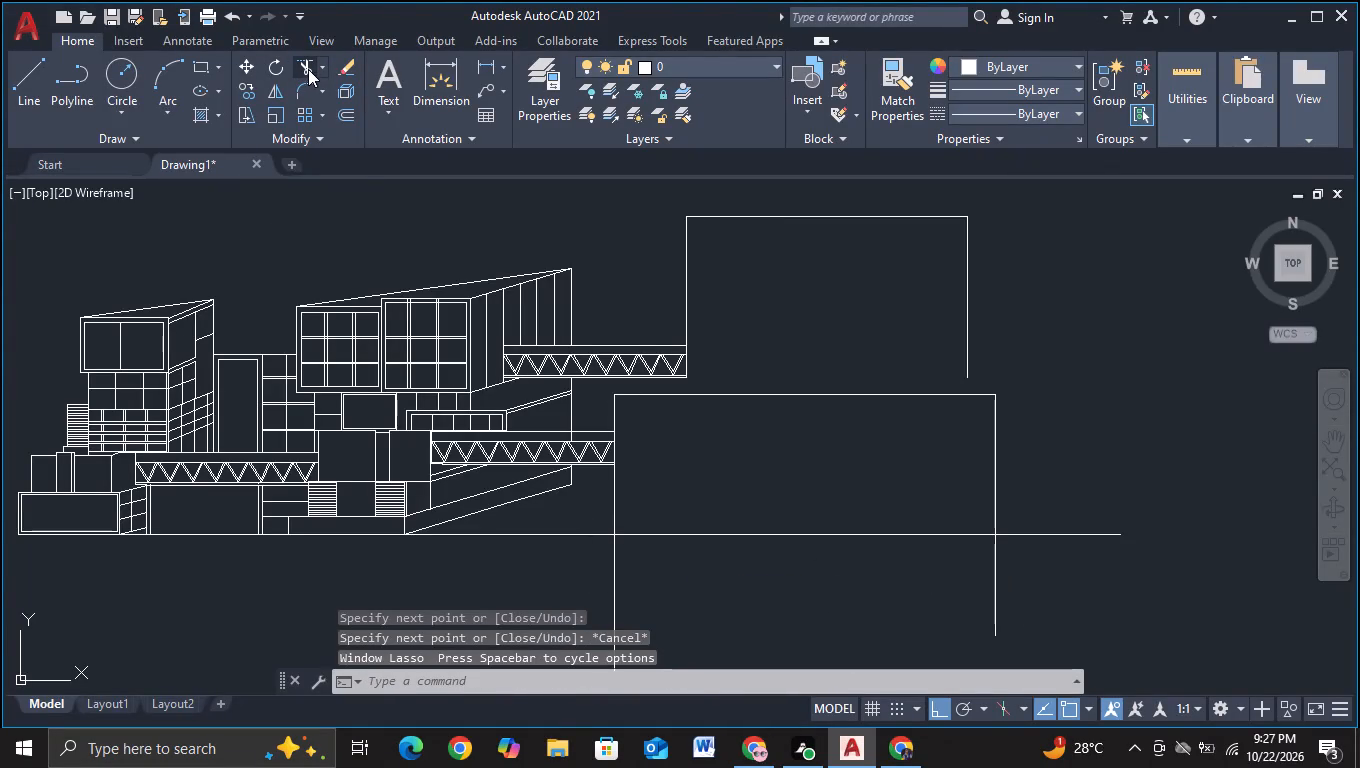
{"action": "left_click_drag", "start_coordinate": [534, 602], "coordinate": [1159, 603]}
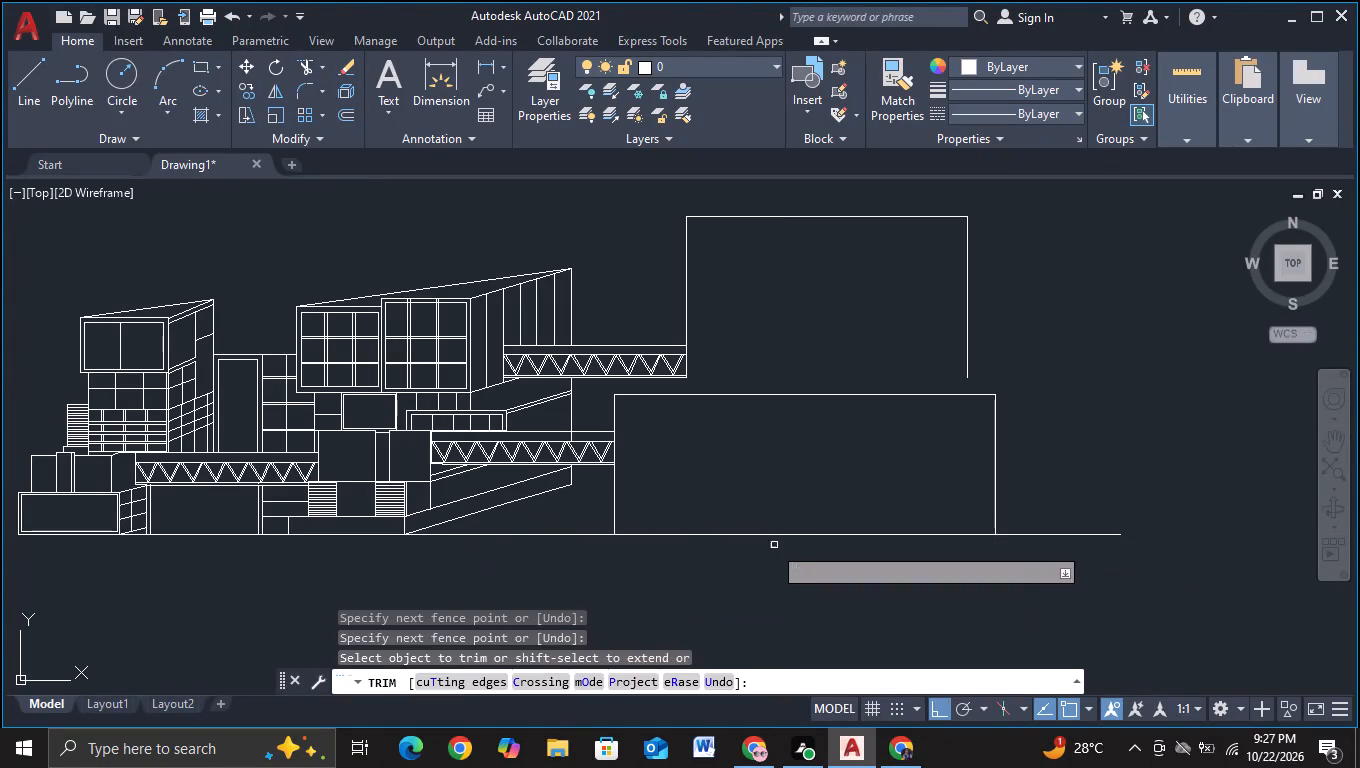
{"action": "key", "text": "Escape"}
Extend both vertical sides of the upper block down to the top edge of the lower block.
{"action": "key", "text": "e"}
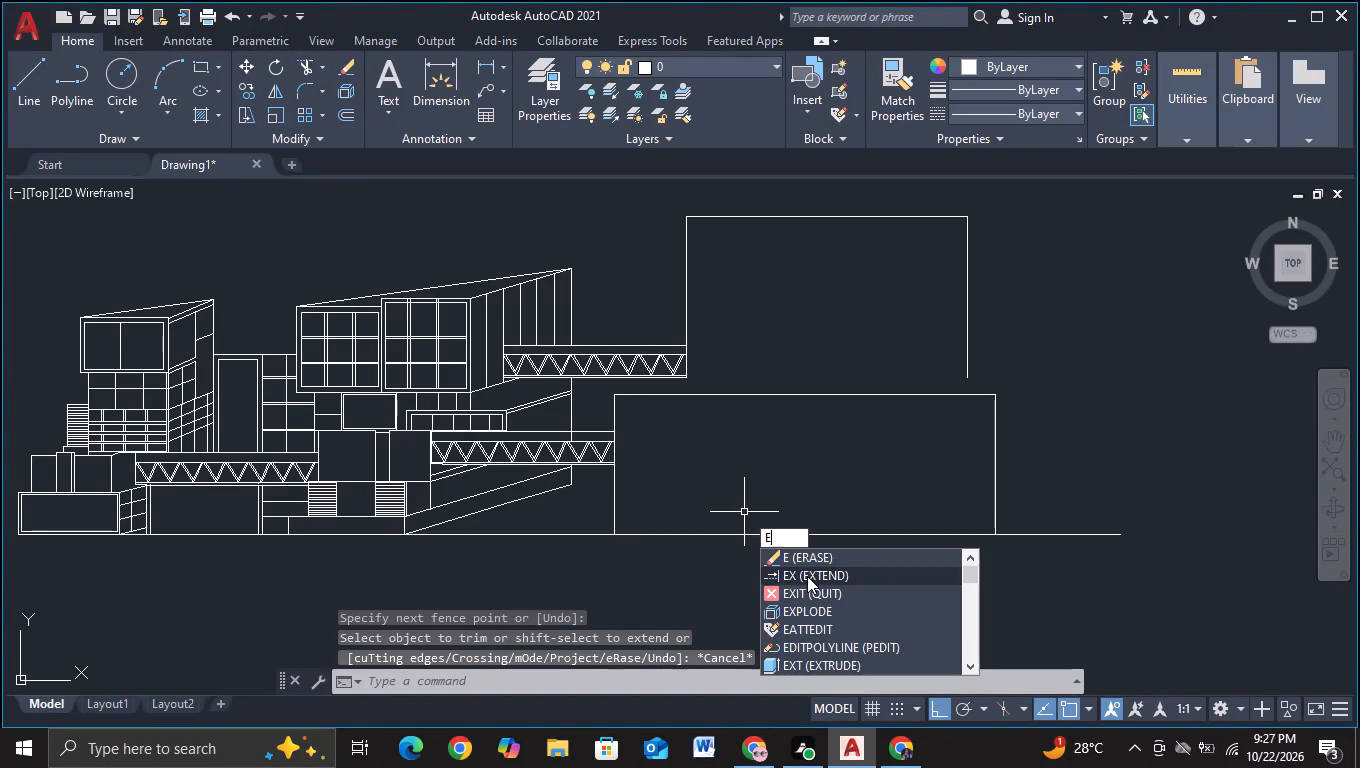
{"action": "left_click", "coordinate": [801, 580]}
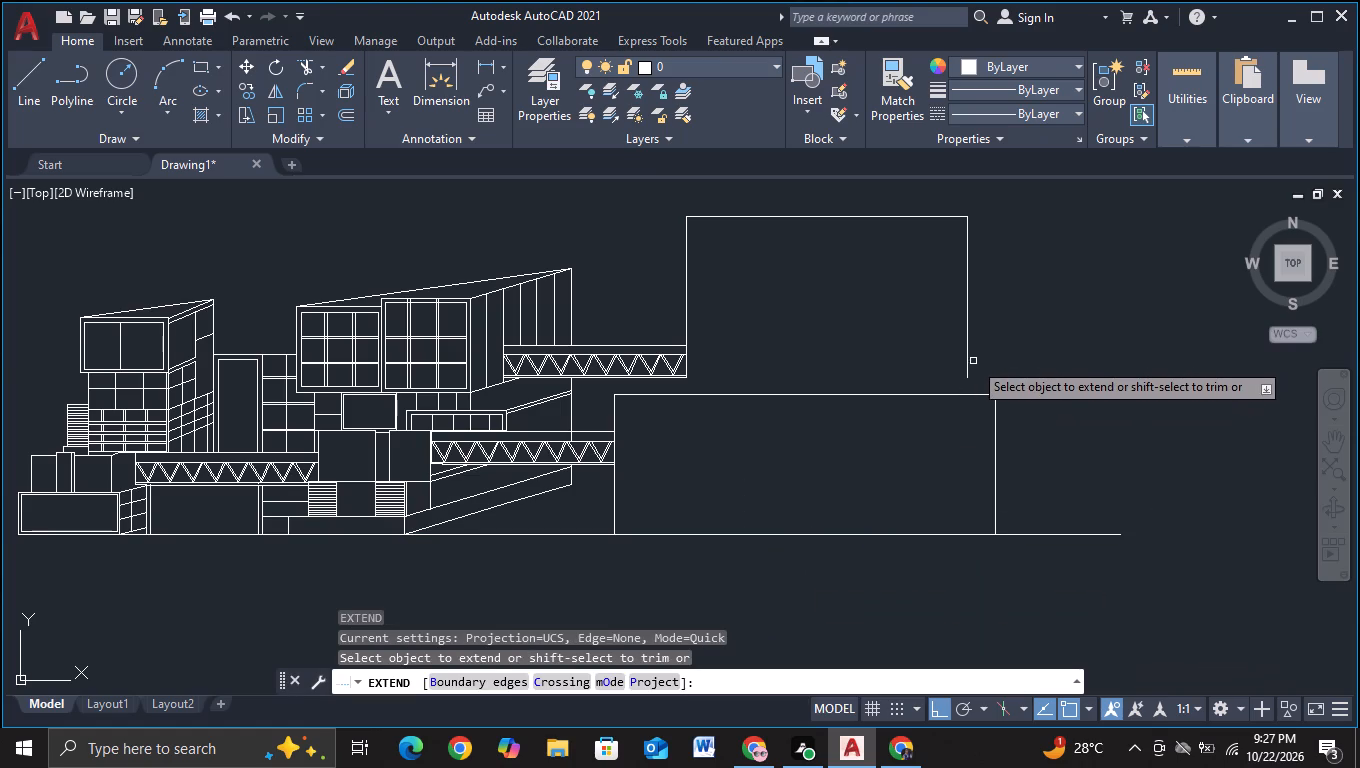
{"action": "left_click", "coordinate": [969, 366]}
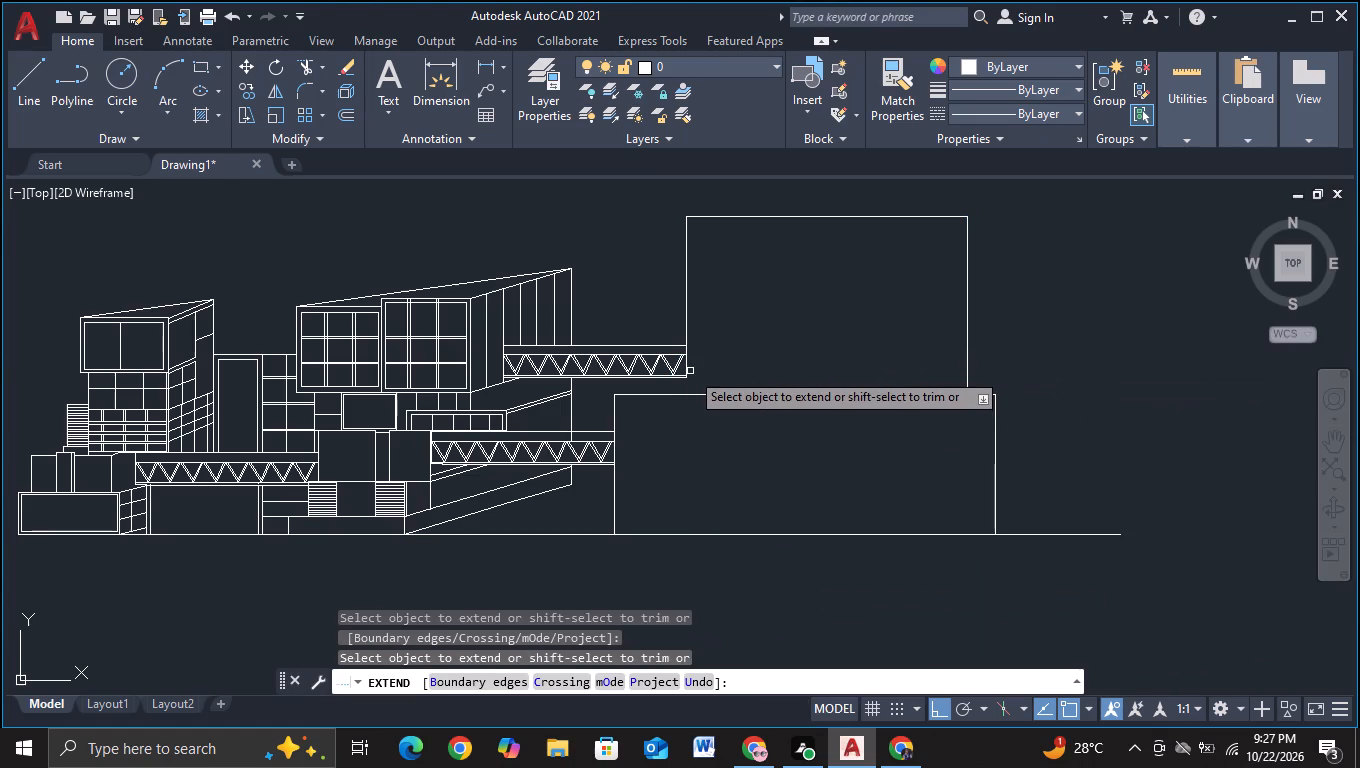
{"action": "scroll", "coordinate": [688, 375], "scroll_direction": "up", "scroll_amount": 3}
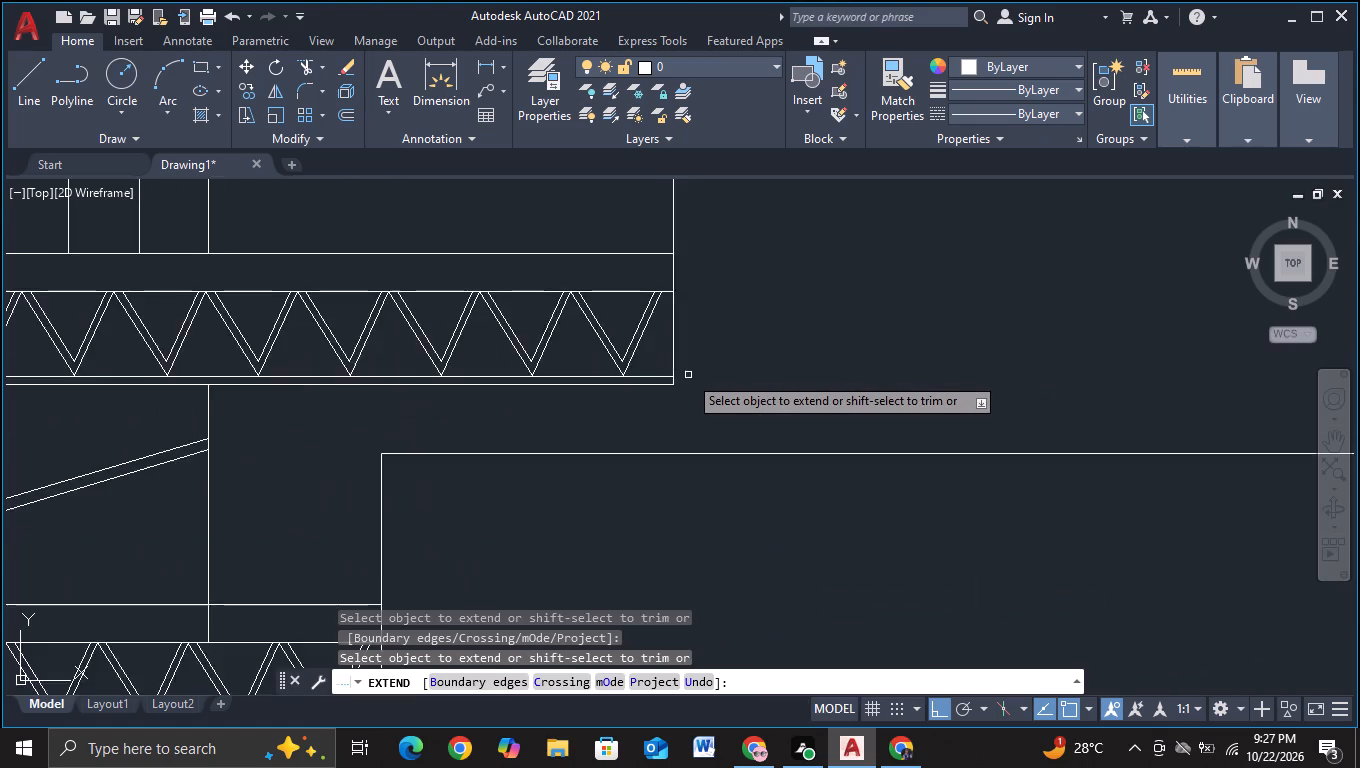
{"action": "scroll", "coordinate": [688, 375], "scroll_direction": "up", "scroll_amount": 1}
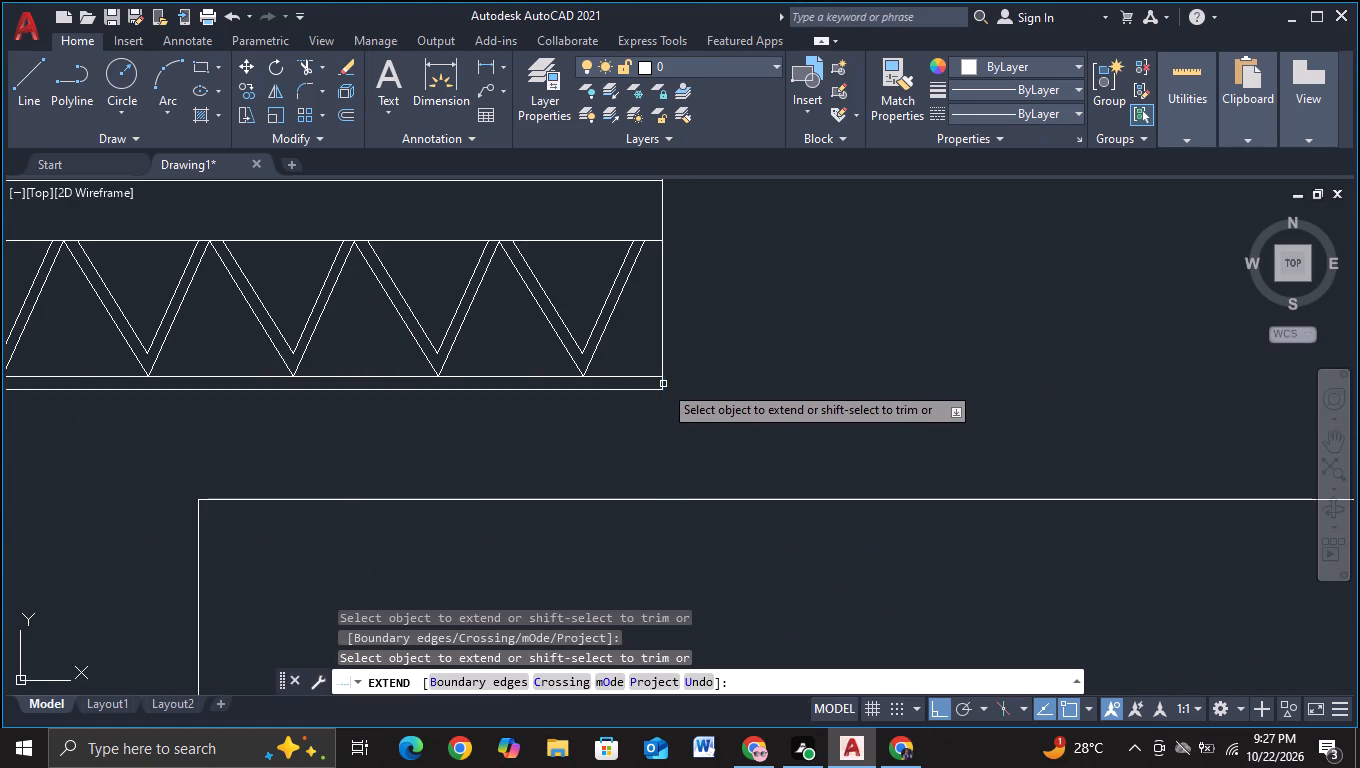
{"action": "left_click", "coordinate": [664, 384]}
{"action": "key", "text": "Escape"}
Draw an inner outline inside the lower block, about 38 units up from below ground, about 100 units across, and down past the ground line.
{"action": "scroll", "coordinate": [766, 408], "scroll_direction": "down", "scroll_amount": 4}
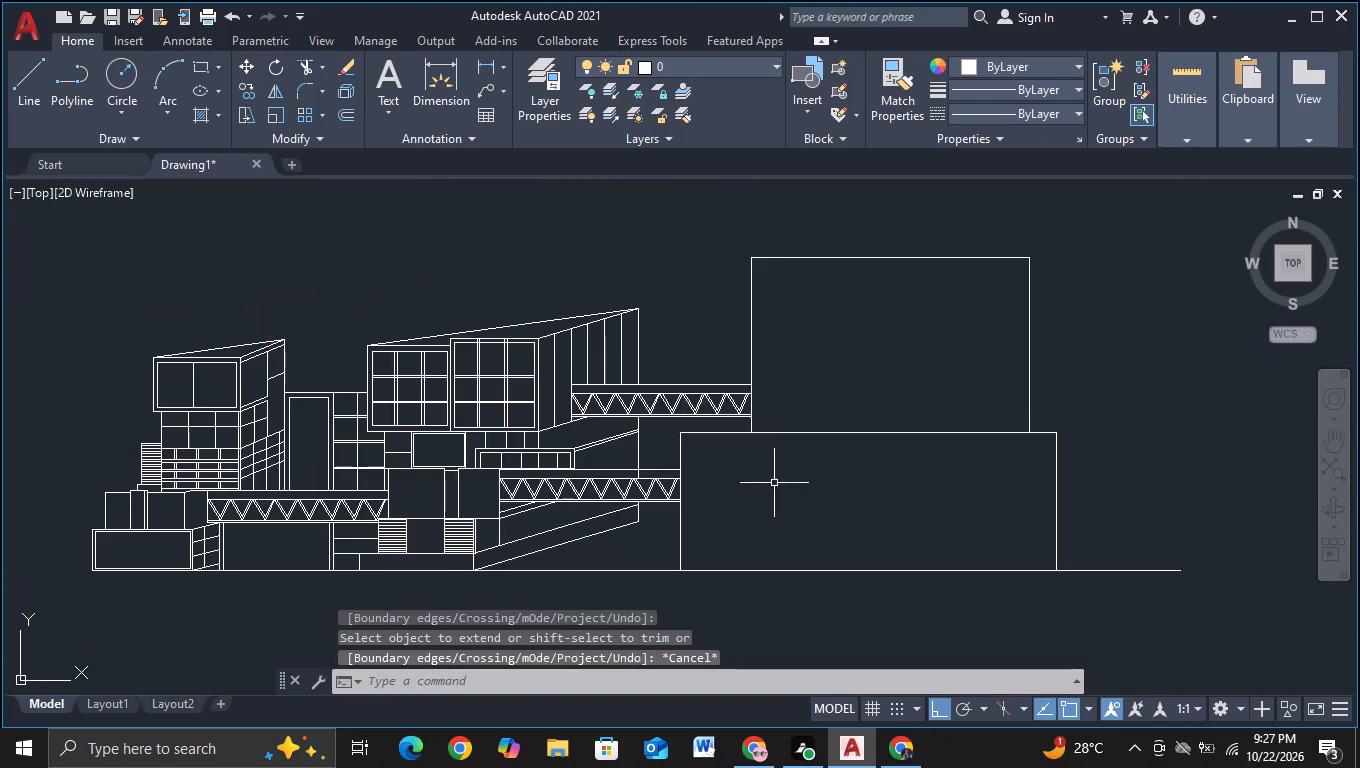
{"action": "middle_click_drag", "start_coordinate": [774, 483], "coordinate": [748, 435]}
{"action": "scroll", "coordinate": [707, 480], "scroll_direction": "up", "scroll_amount": 1}
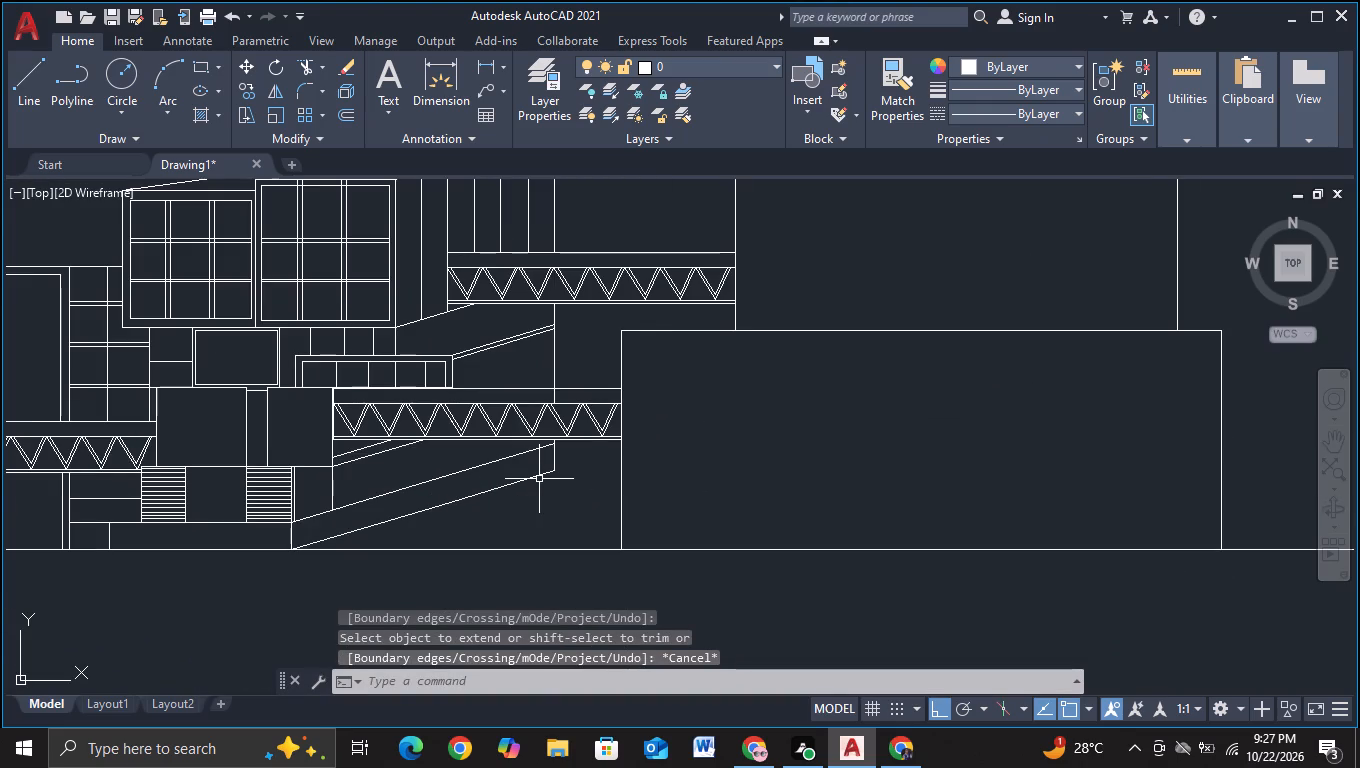
{"action": "left_click", "coordinate": [20, 100]}
{"action": "scroll", "coordinate": [609, 531], "scroll_direction": "up", "scroll_amount": 1}
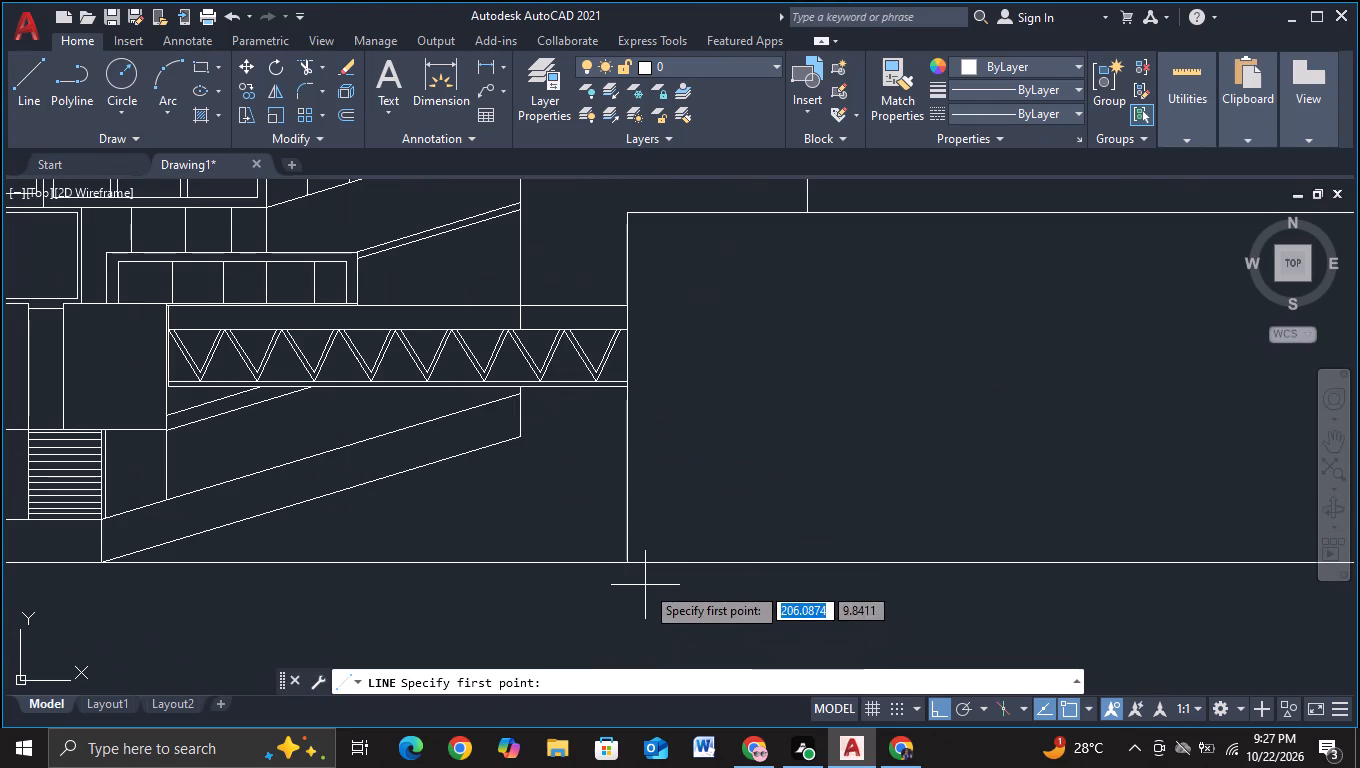
{"action": "left_click", "coordinate": [645, 585]}
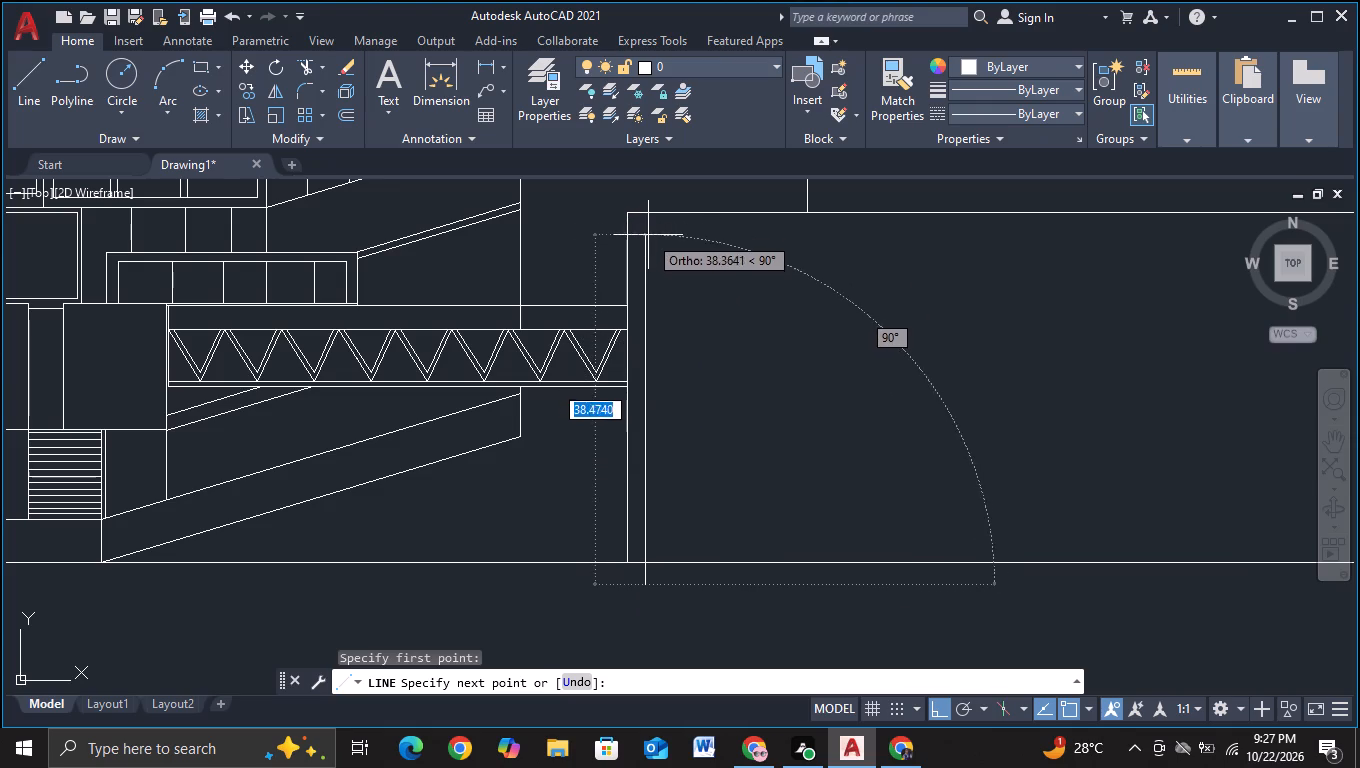
{"action": "left_click", "coordinate": [648, 232]}
{"action": "middle_click_drag", "start_coordinate": [1029, 254], "coordinate": [215, 448]}
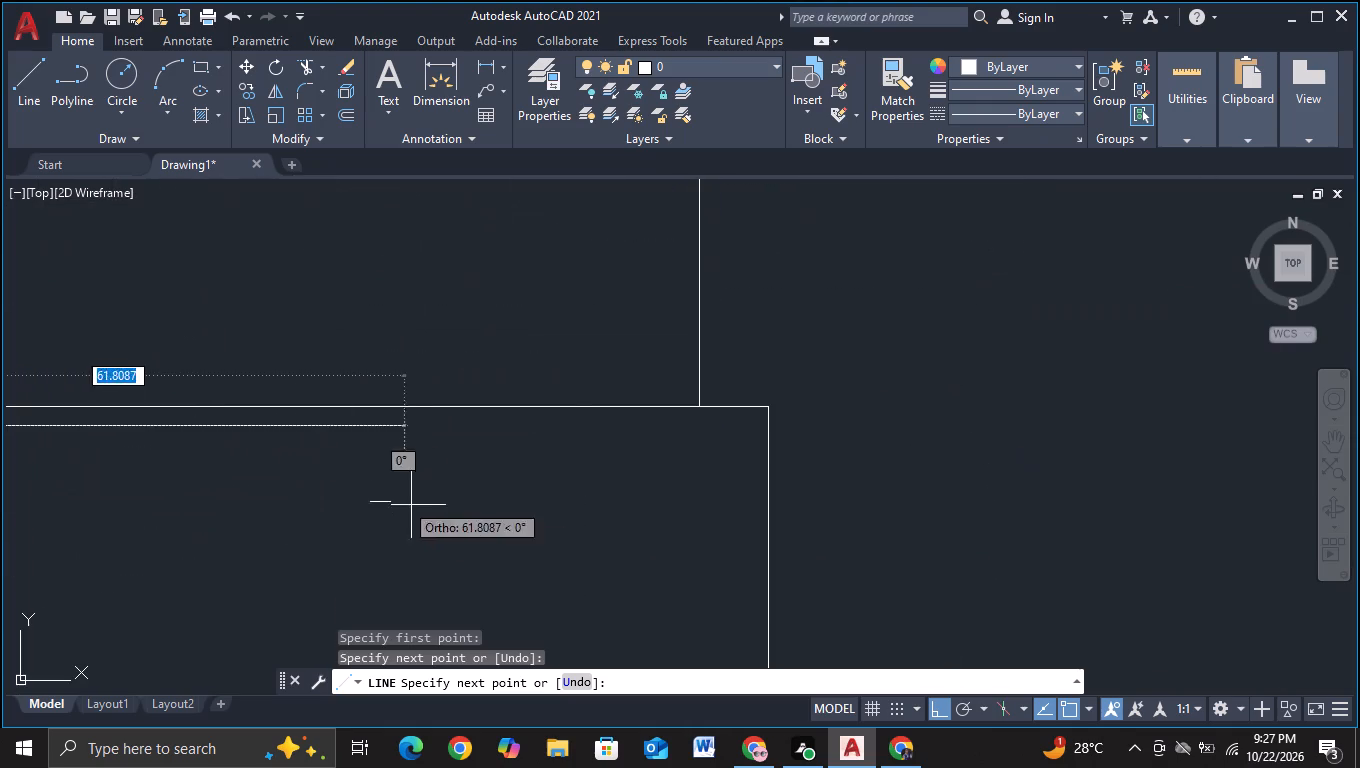
{"action": "middle_click_drag", "start_coordinate": [651, 515], "coordinate": [637, 391]}
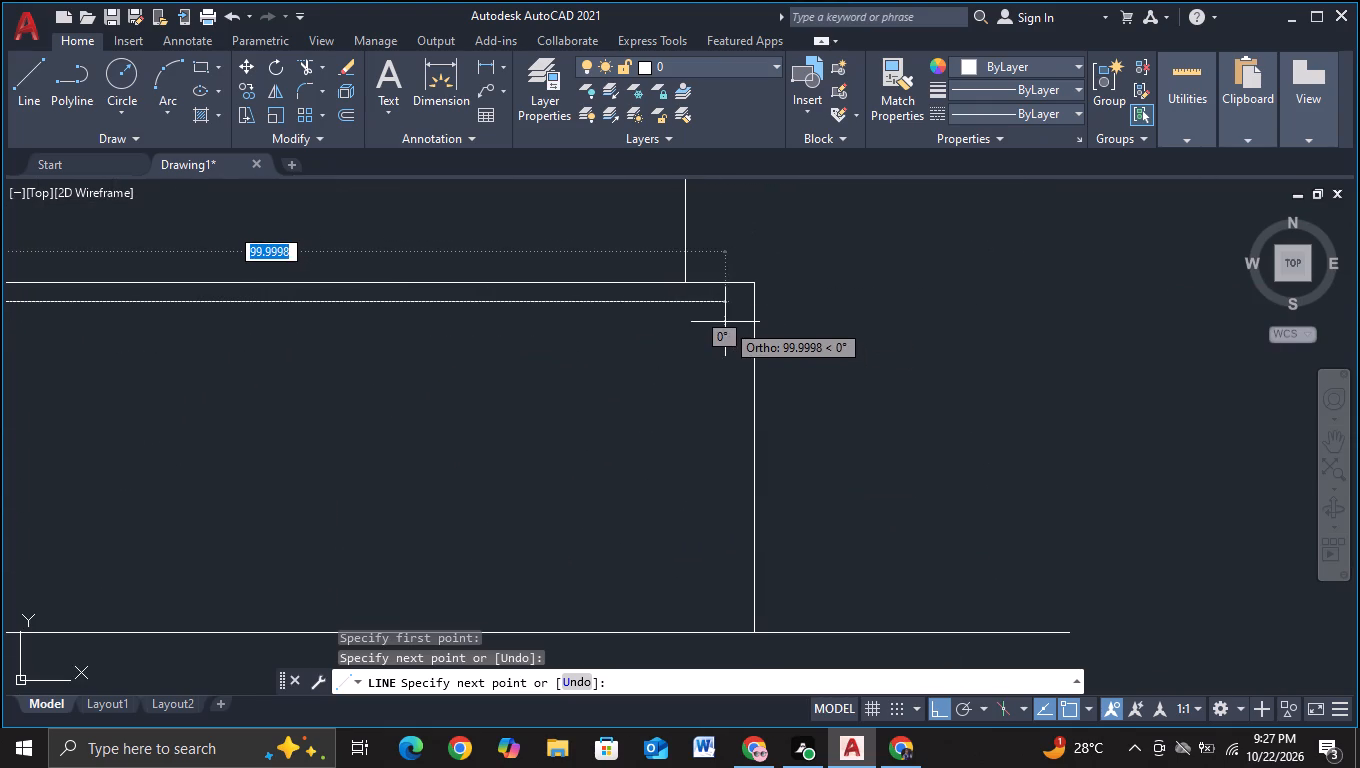
{"action": "left_click", "coordinate": [727, 310]}
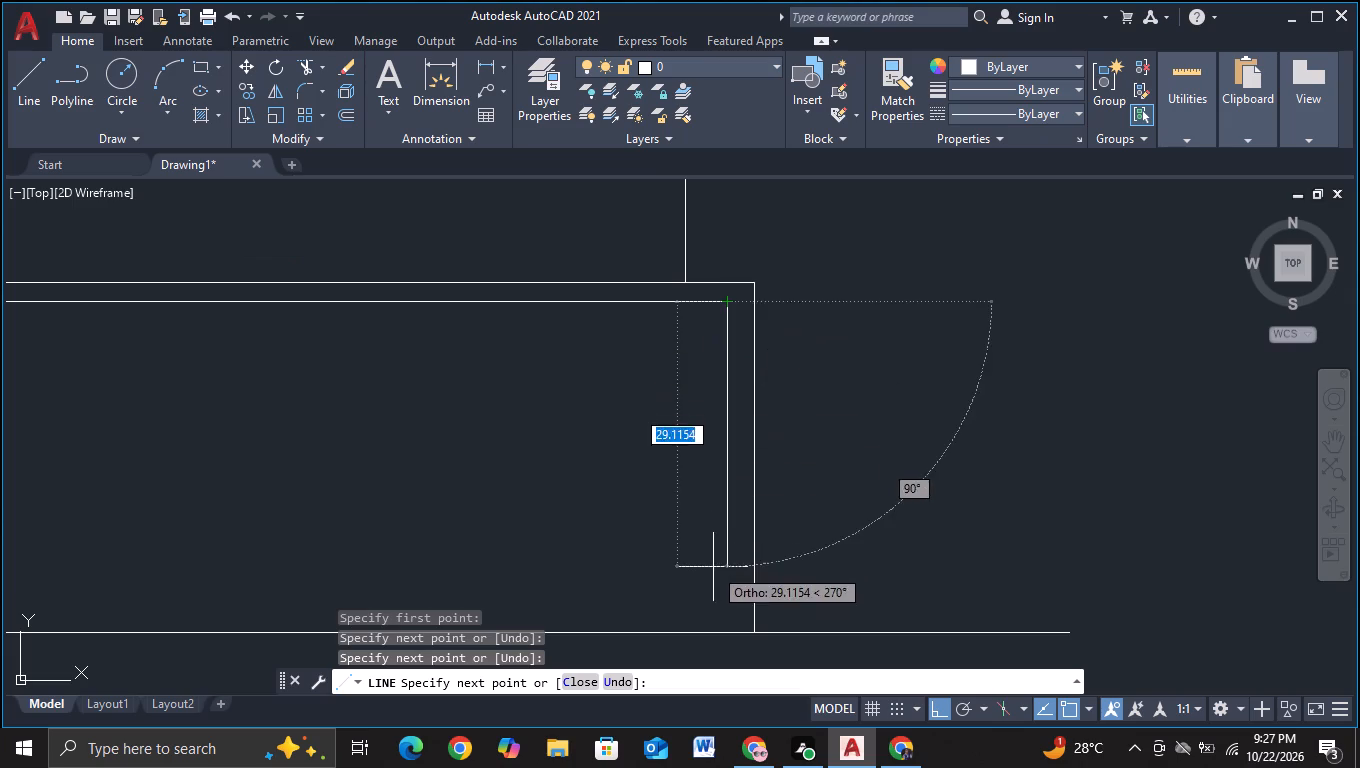
{"action": "middle_click_drag", "start_coordinate": [713, 567], "coordinate": [731, 436]}
{"action": "left_click", "coordinate": [743, 569]}
{"action": "key", "text": "Escape"}
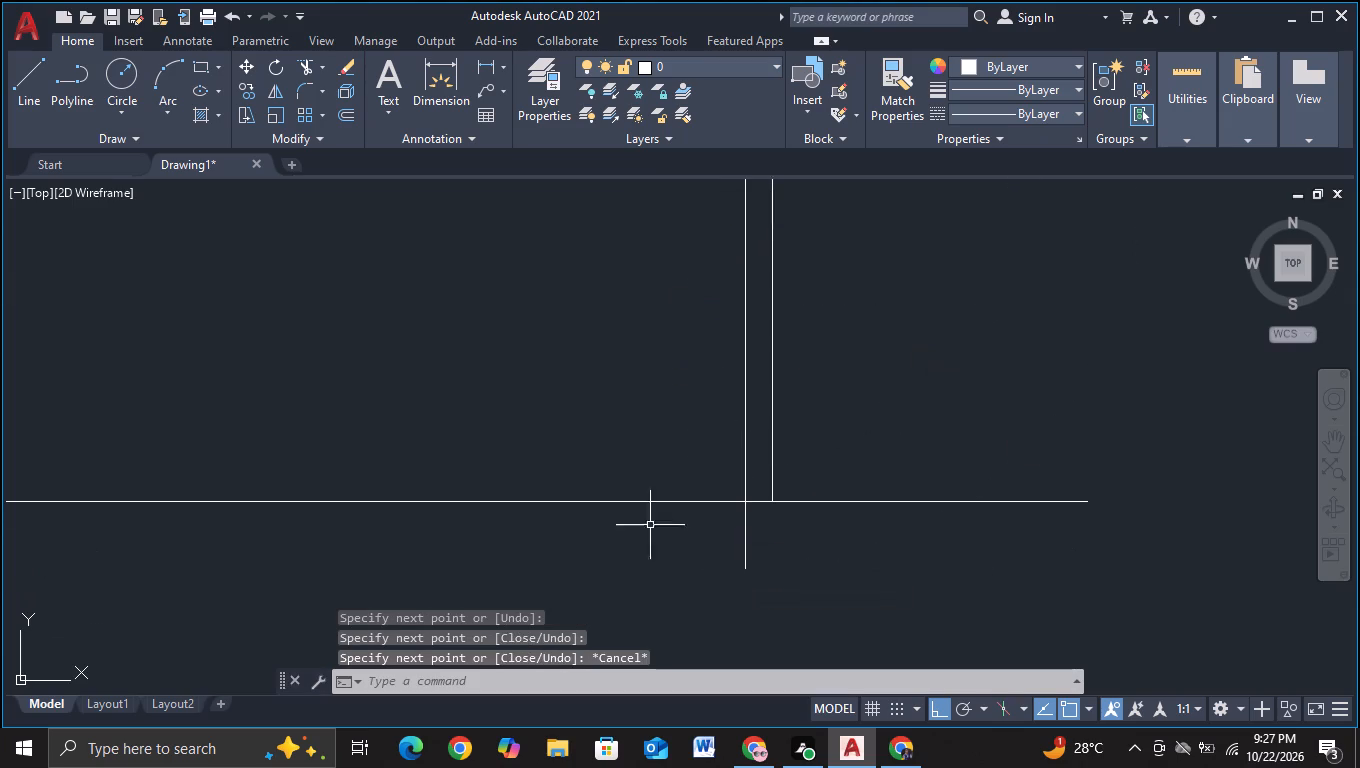
Trim off the ends of the lower block's inner side lines that project below the ground line.
{"action": "left_click", "coordinate": [297, 65]}
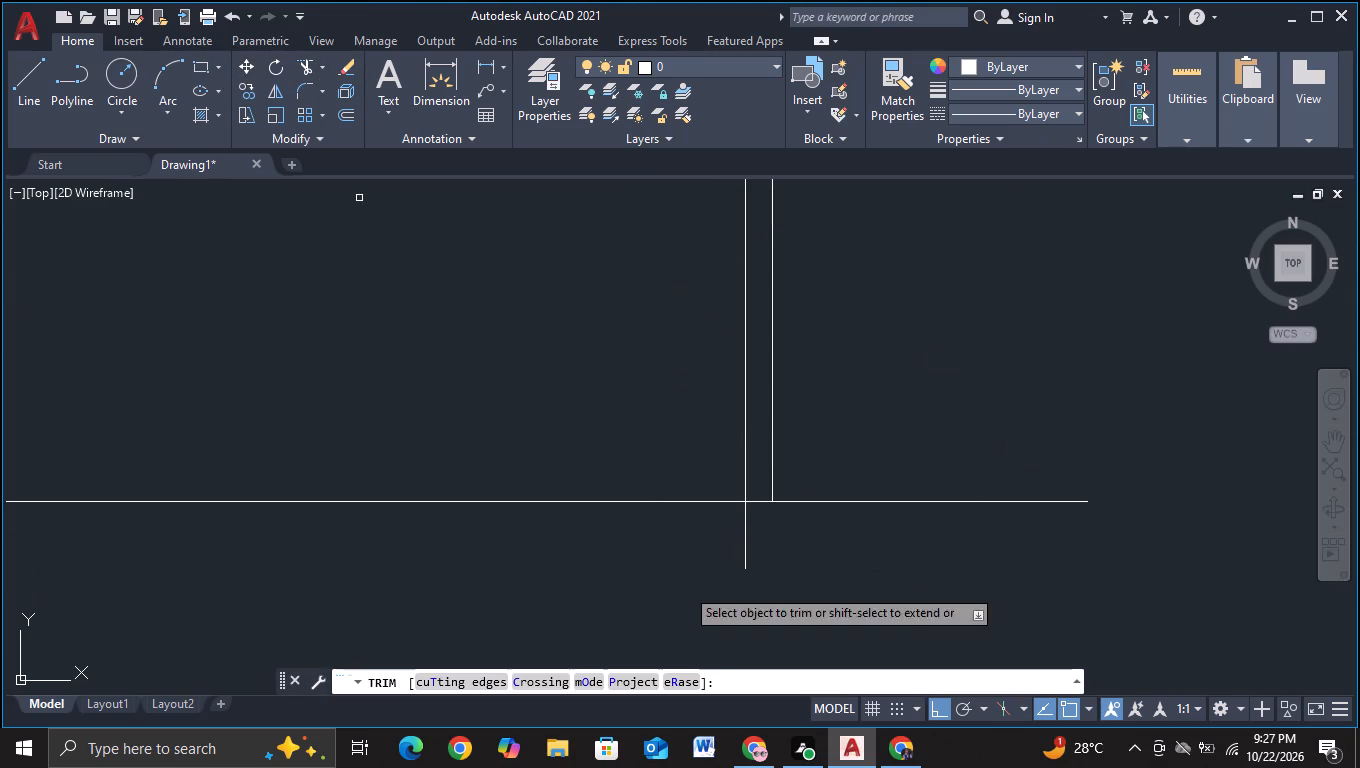
{"action": "left_click_drag", "start_coordinate": [708, 537], "coordinate": [927, 544]}
{"action": "scroll", "coordinate": [565, 556], "scroll_direction": "down", "scroll_amount": 2}
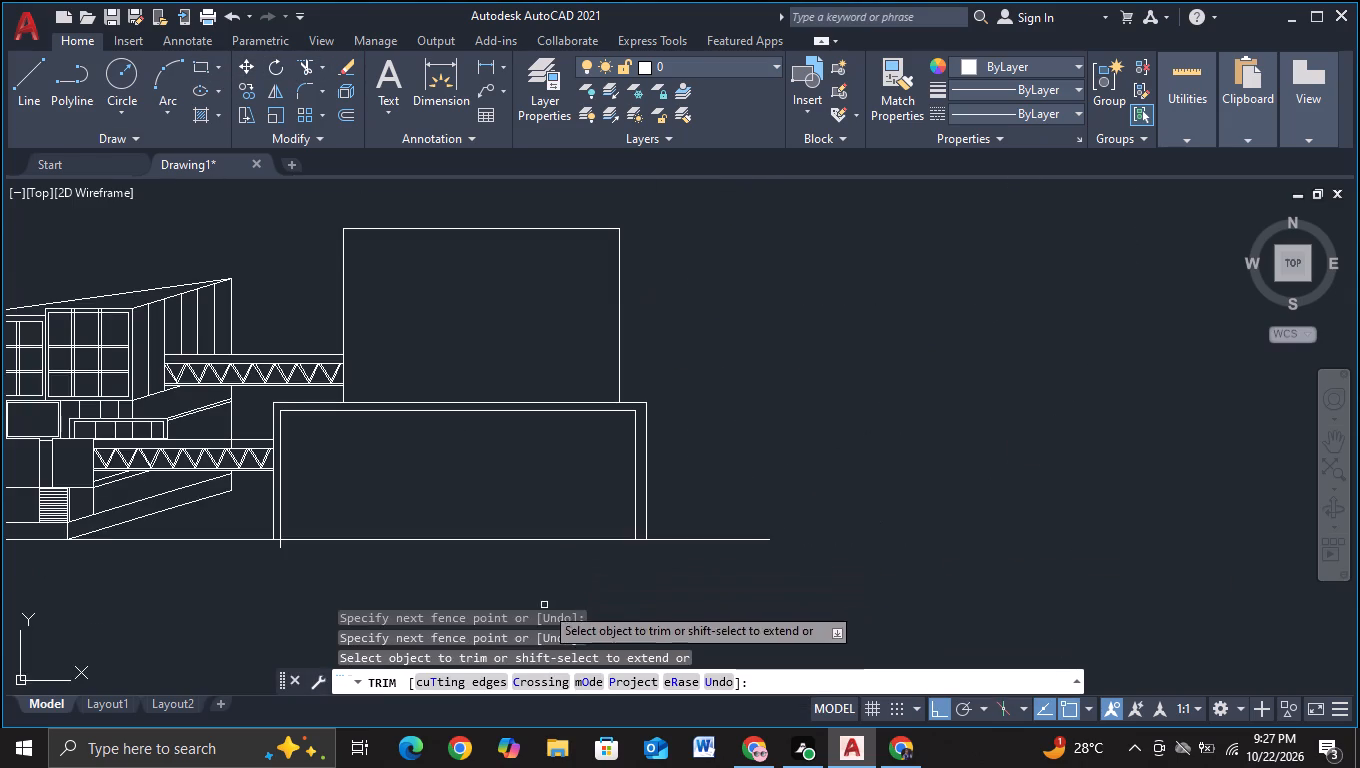
{"action": "middle_click_drag", "start_coordinate": [544, 605], "coordinate": [823, 554]}
{"action": "scroll", "coordinate": [591, 539], "scroll_direction": "up", "scroll_amount": 2}
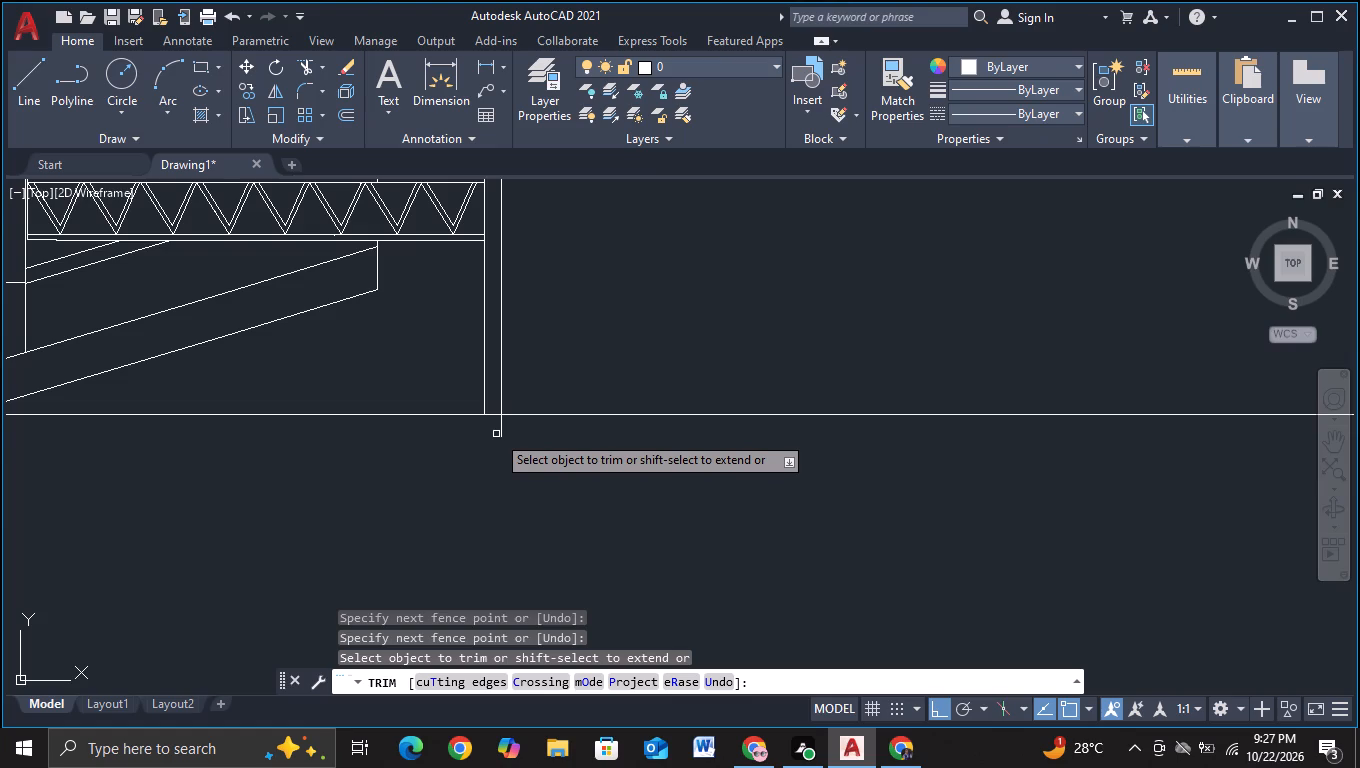
{"action": "left_click", "coordinate": [499, 432]}
Turn off object snap and draw an inner outline inside the upper block, about 75 units across, with both sides running past the lower block's top edge.
{"action": "scroll", "coordinate": [554, 467], "scroll_direction": "down", "scroll_amount": 3}
{"action": "middle_click_drag", "start_coordinate": [594, 502], "coordinate": [535, 543]}
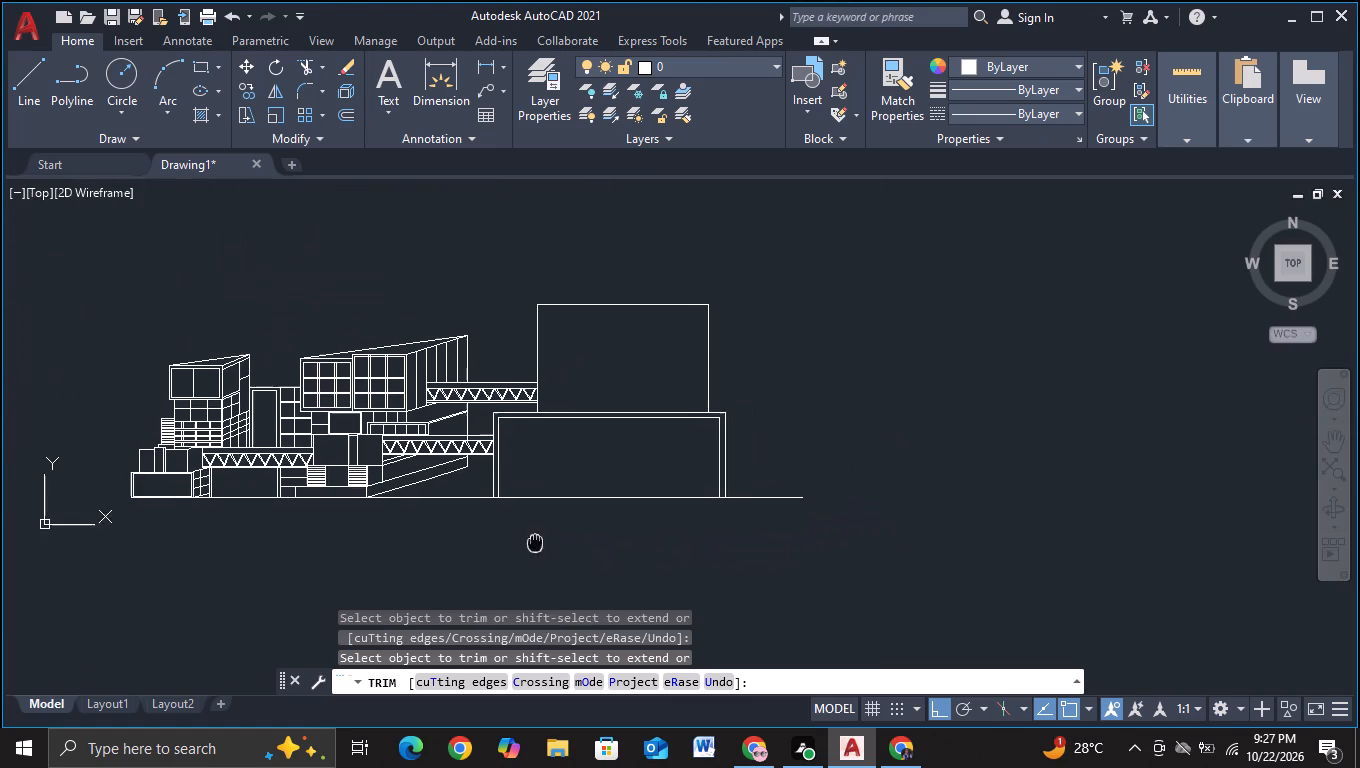
{"action": "left_click", "coordinate": [17, 90]}
{"action": "scroll", "coordinate": [685, 413], "scroll_direction": "up", "scroll_amount": 2}
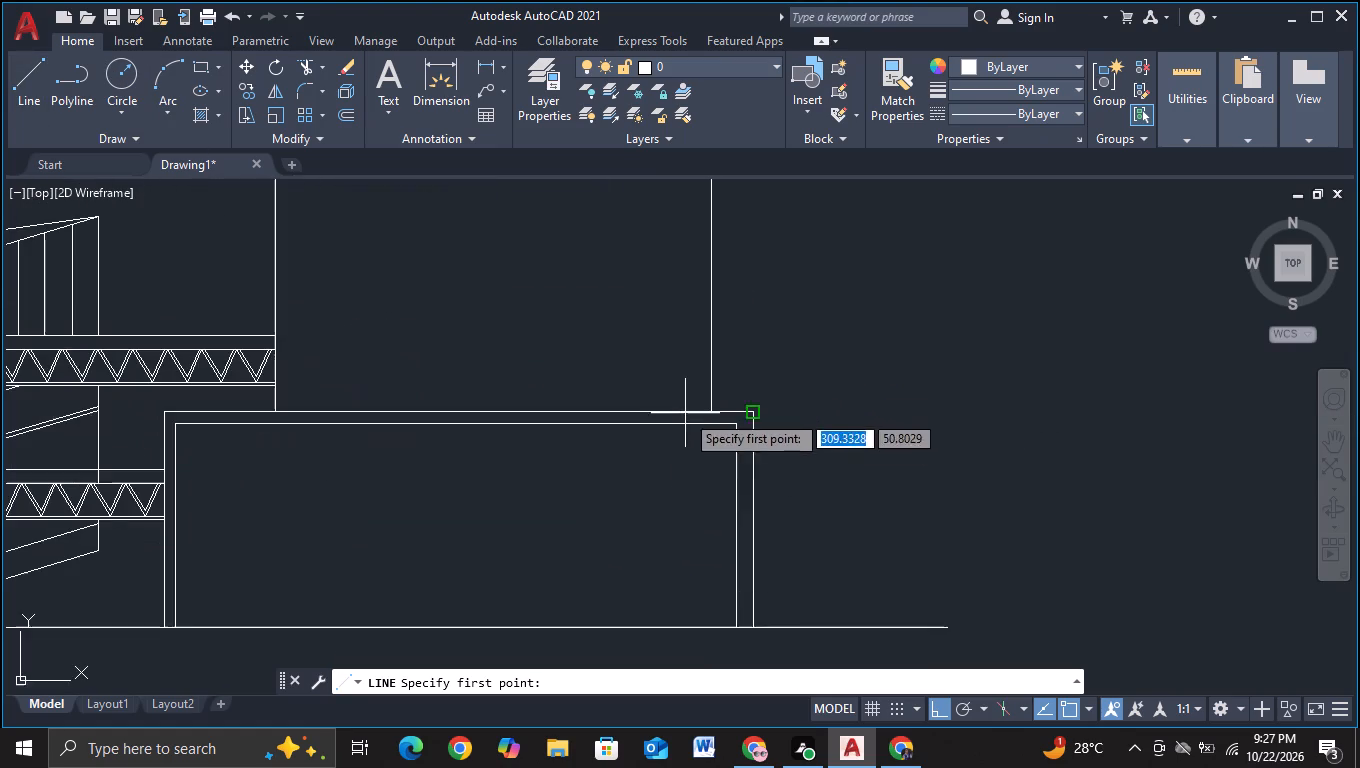
{"action": "middle_click_drag", "start_coordinate": [381, 508], "coordinate": [697, 564]}
{"action": "scroll", "coordinate": [649, 471], "scroll_direction": "up", "scroll_amount": 2}
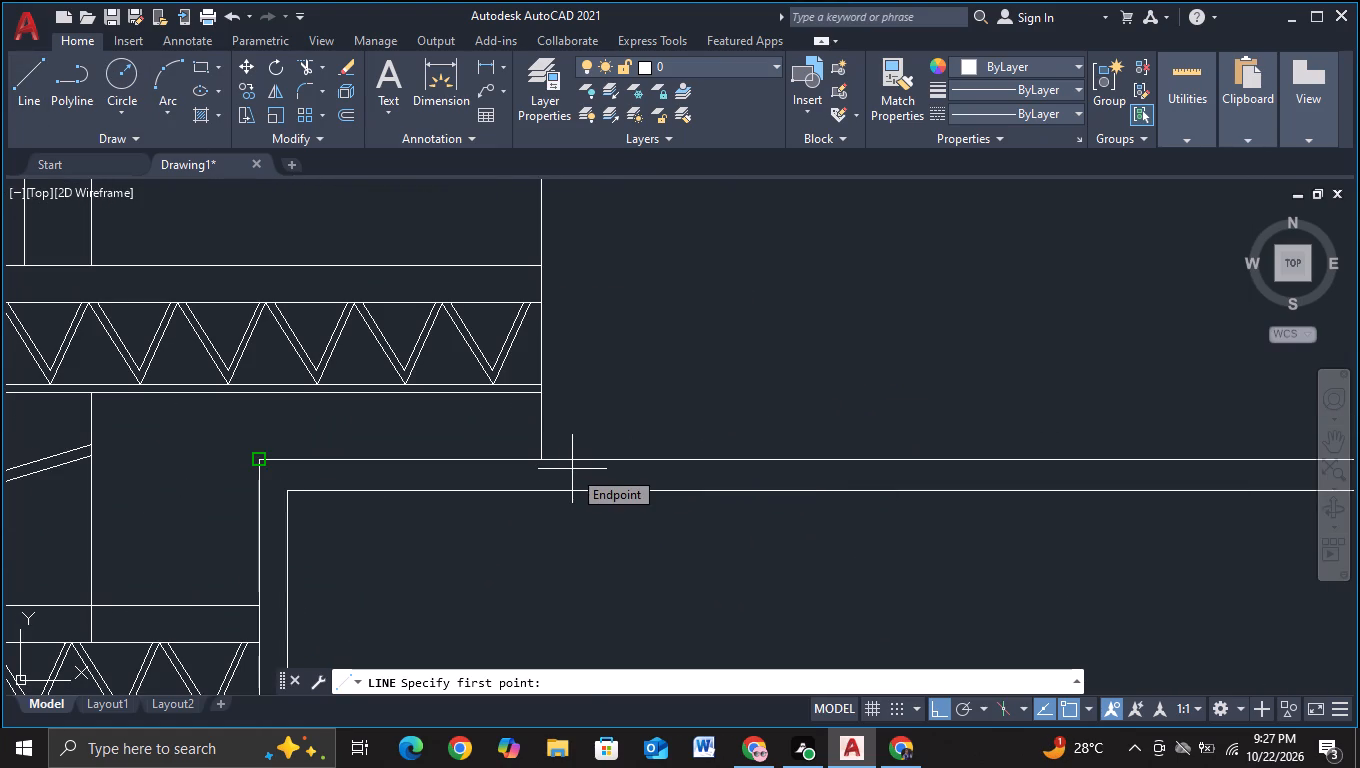
{"action": "key", "text": "F3"}
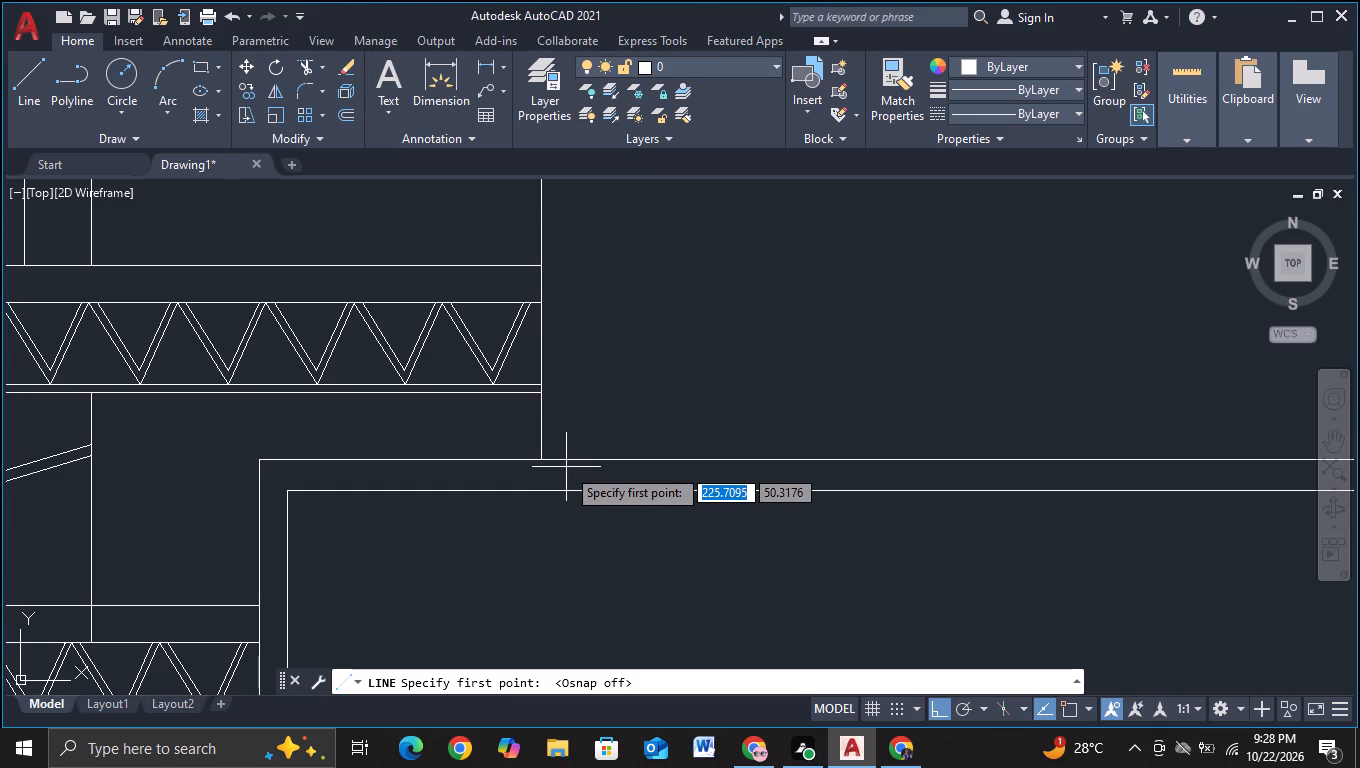
{"action": "left_click", "coordinate": [17, 99]}
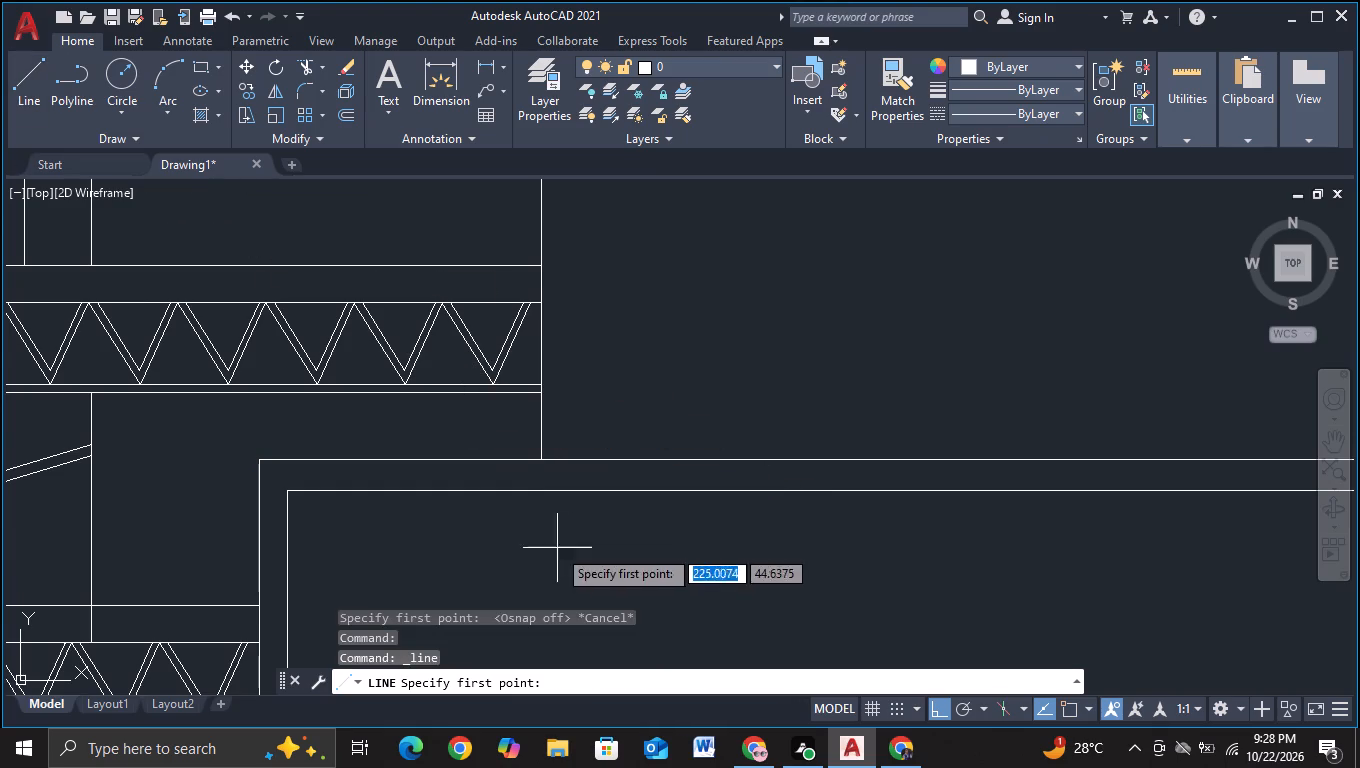
{"action": "left_click", "coordinate": [562, 471]}
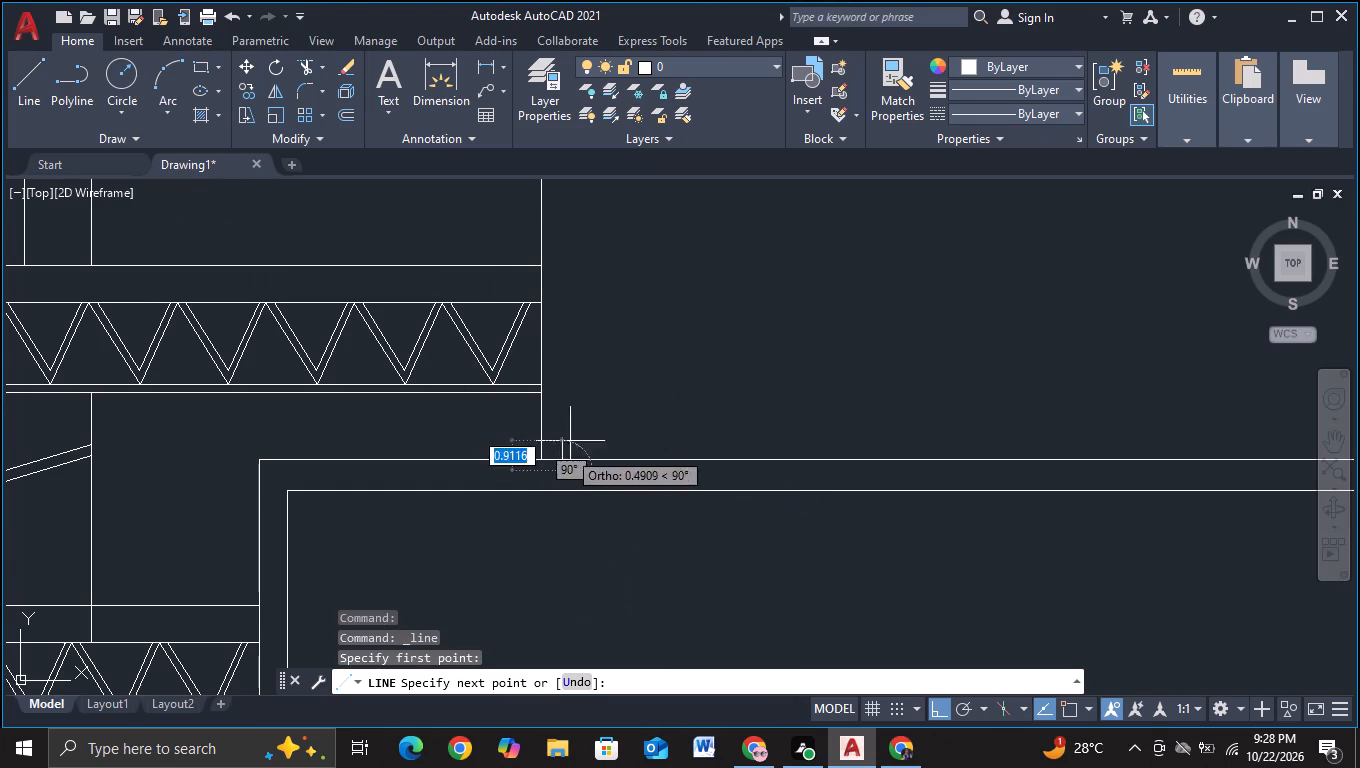
{"action": "middle_click_drag", "start_coordinate": [588, 362], "coordinate": [591, 627]}
{"action": "middle_click_drag", "start_coordinate": [555, 292], "coordinate": [547, 573]}
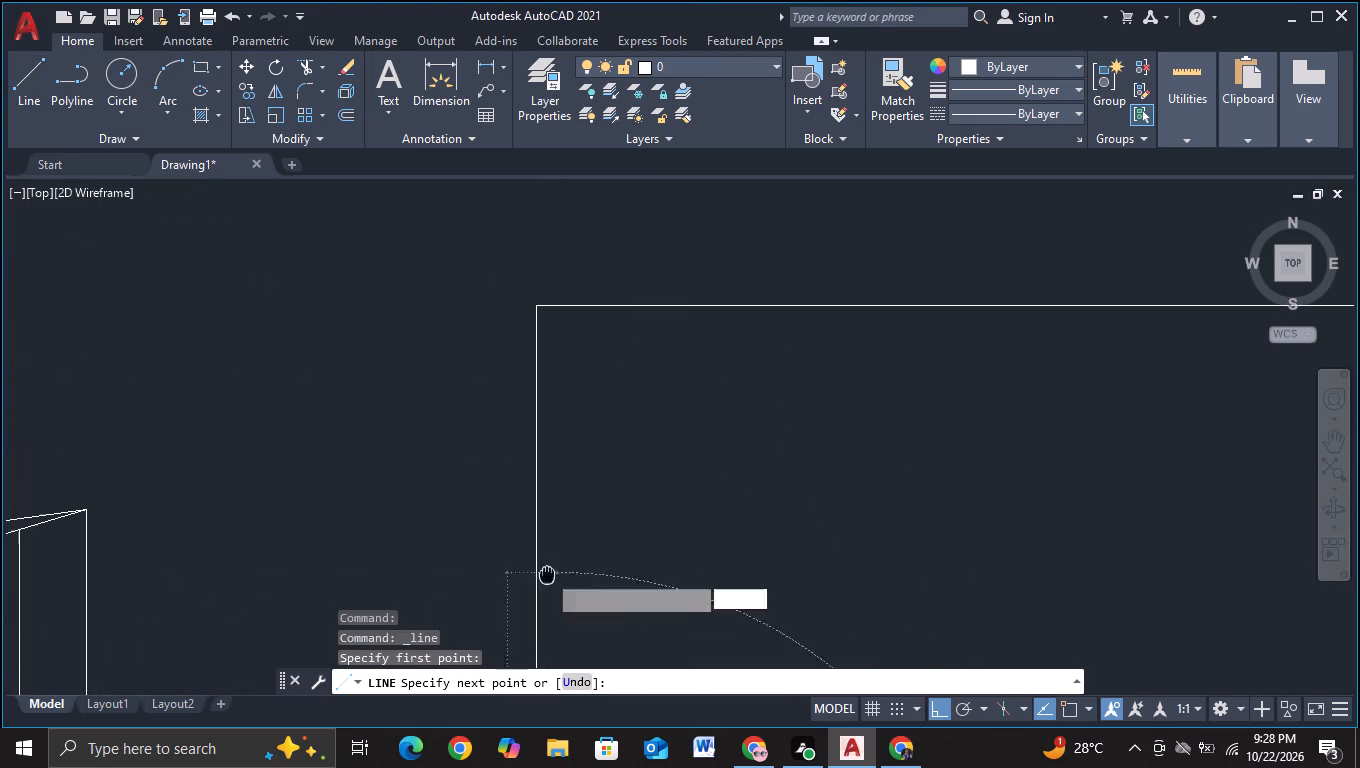
{"action": "left_click", "coordinate": [558, 321]}
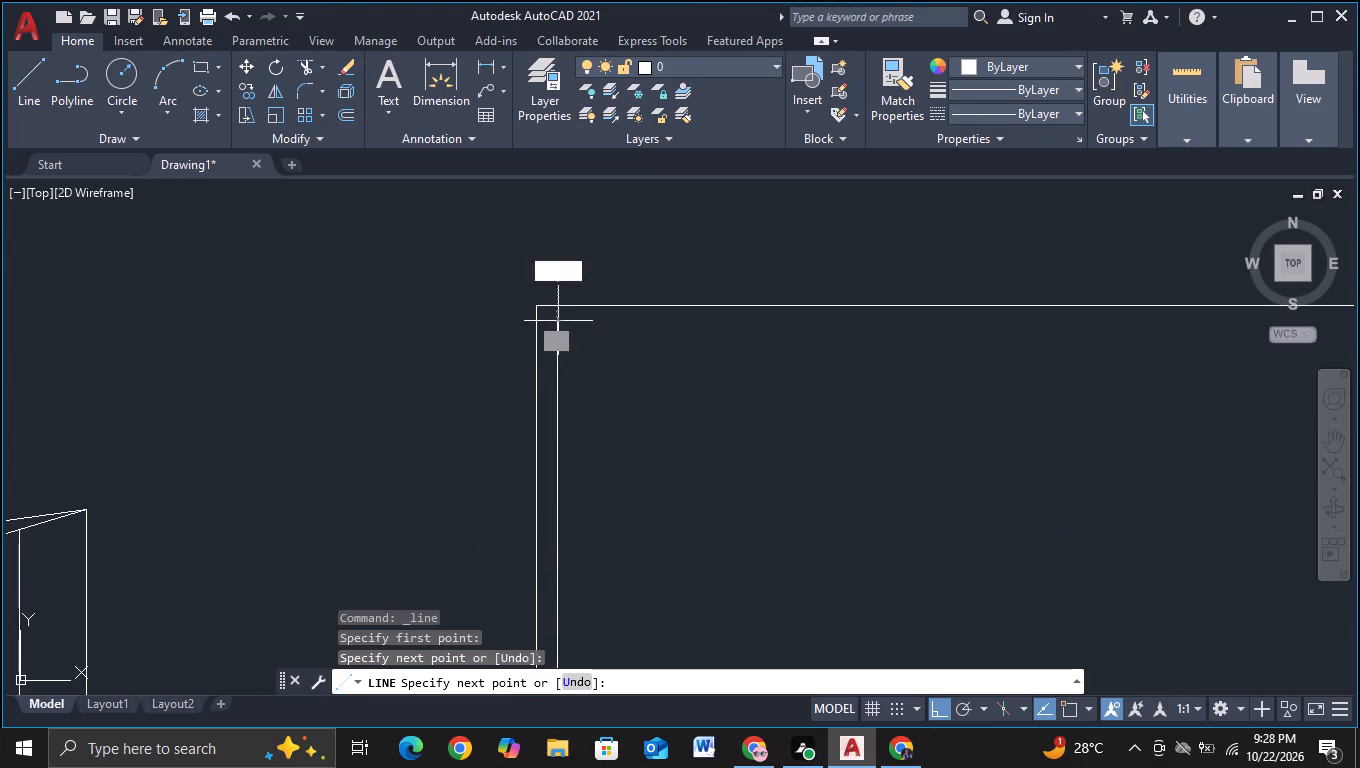
{"action": "middle_click_drag", "start_coordinate": [1080, 359], "coordinate": [0, 348]}
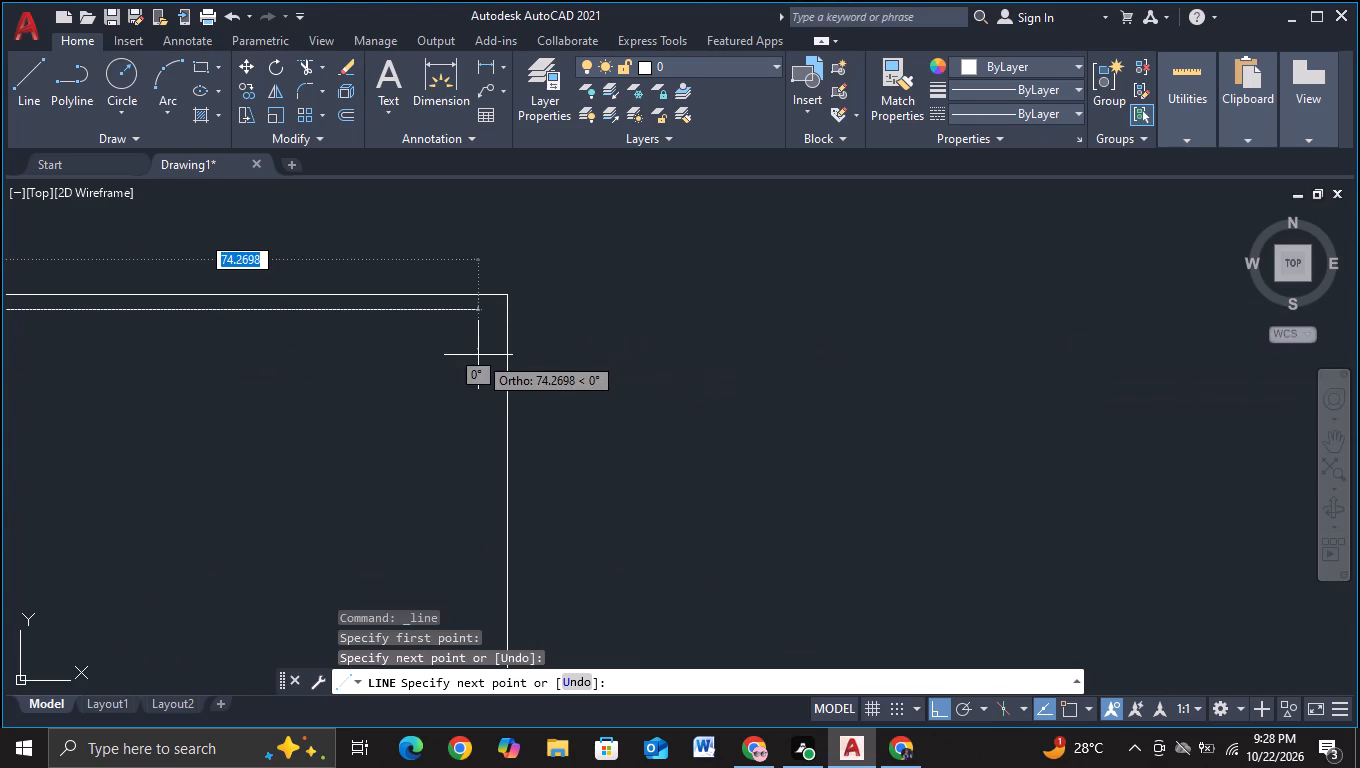
{"action": "left_click", "coordinate": [484, 339]}
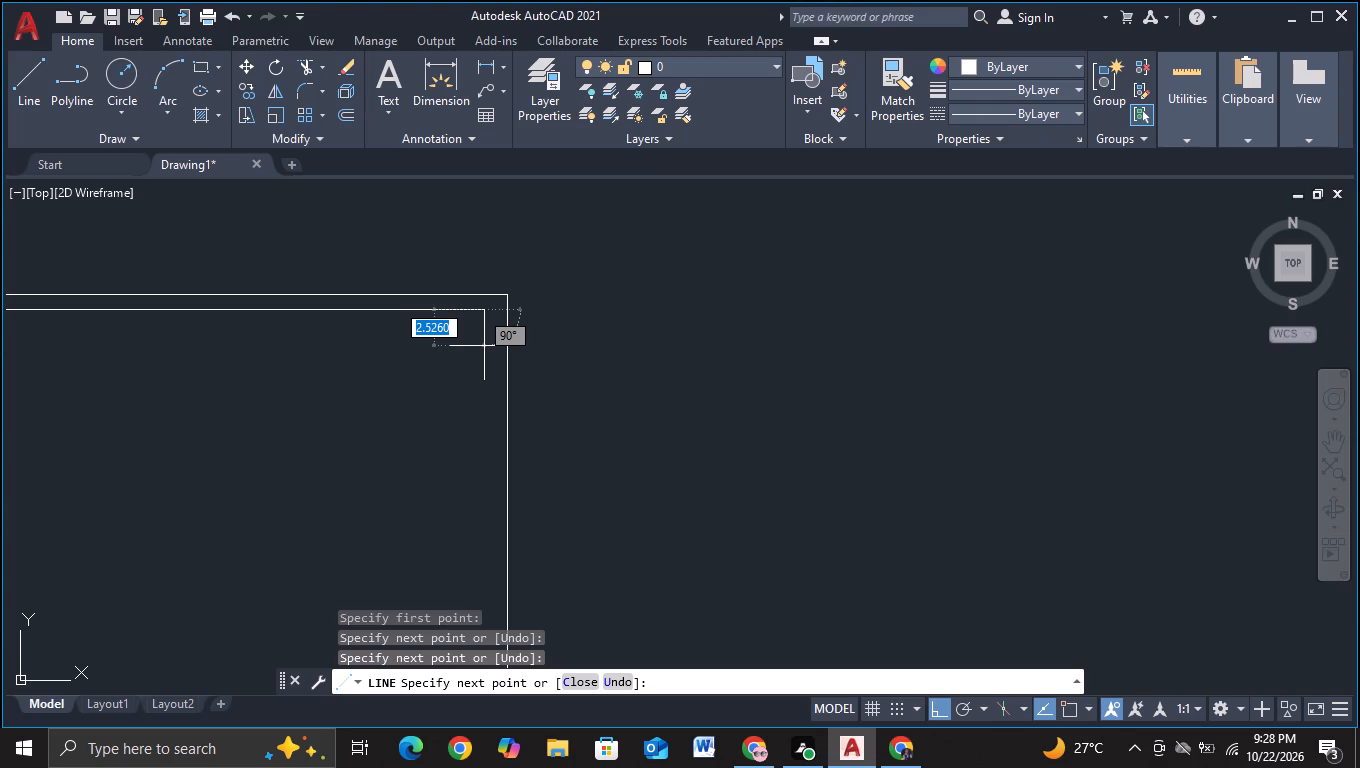
{"action": "middle_click_drag", "start_coordinate": [472, 504], "coordinate": [537, 236]}
{"action": "middle_click_drag", "start_coordinate": [507, 507], "coordinate": [551, 346]}
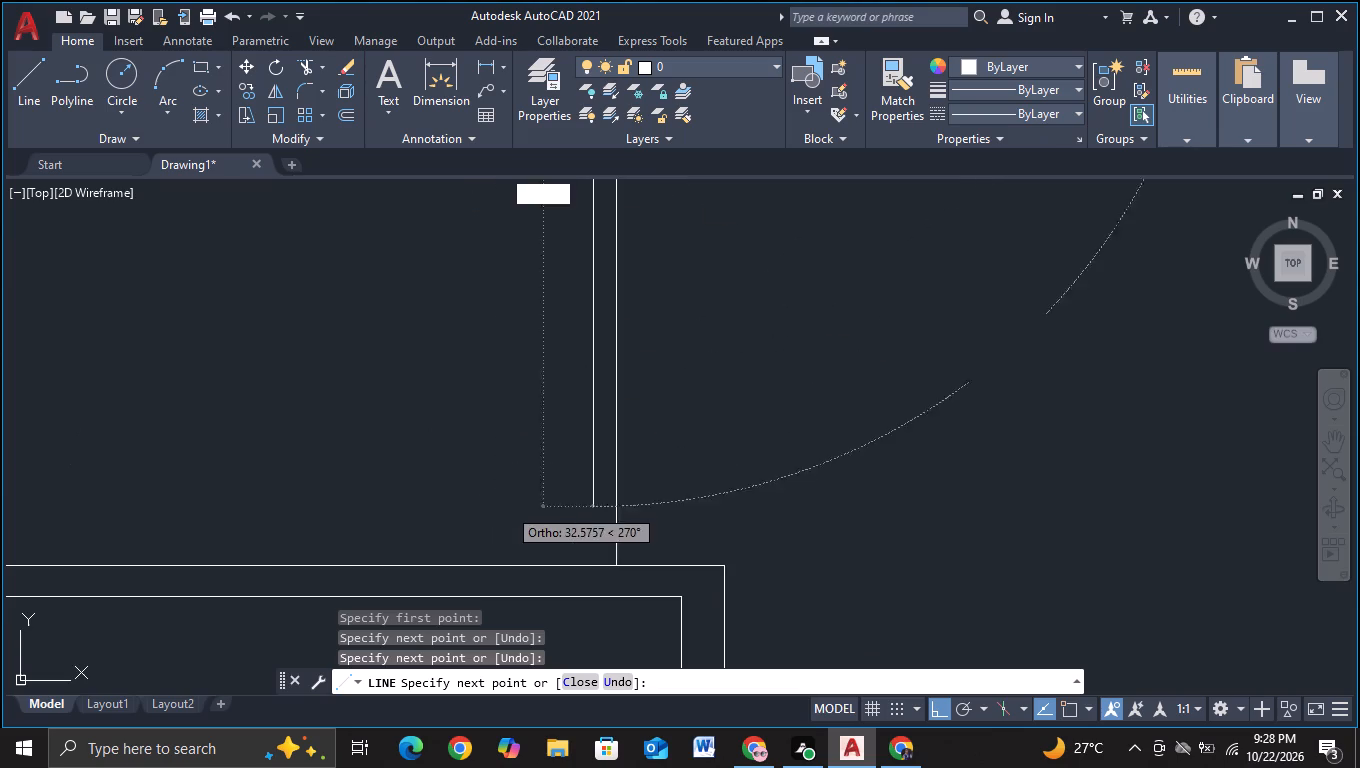
{"action": "middle_click_drag", "start_coordinate": [574, 531], "coordinate": [590, 401]}
{"action": "left_click", "coordinate": [598, 526]}
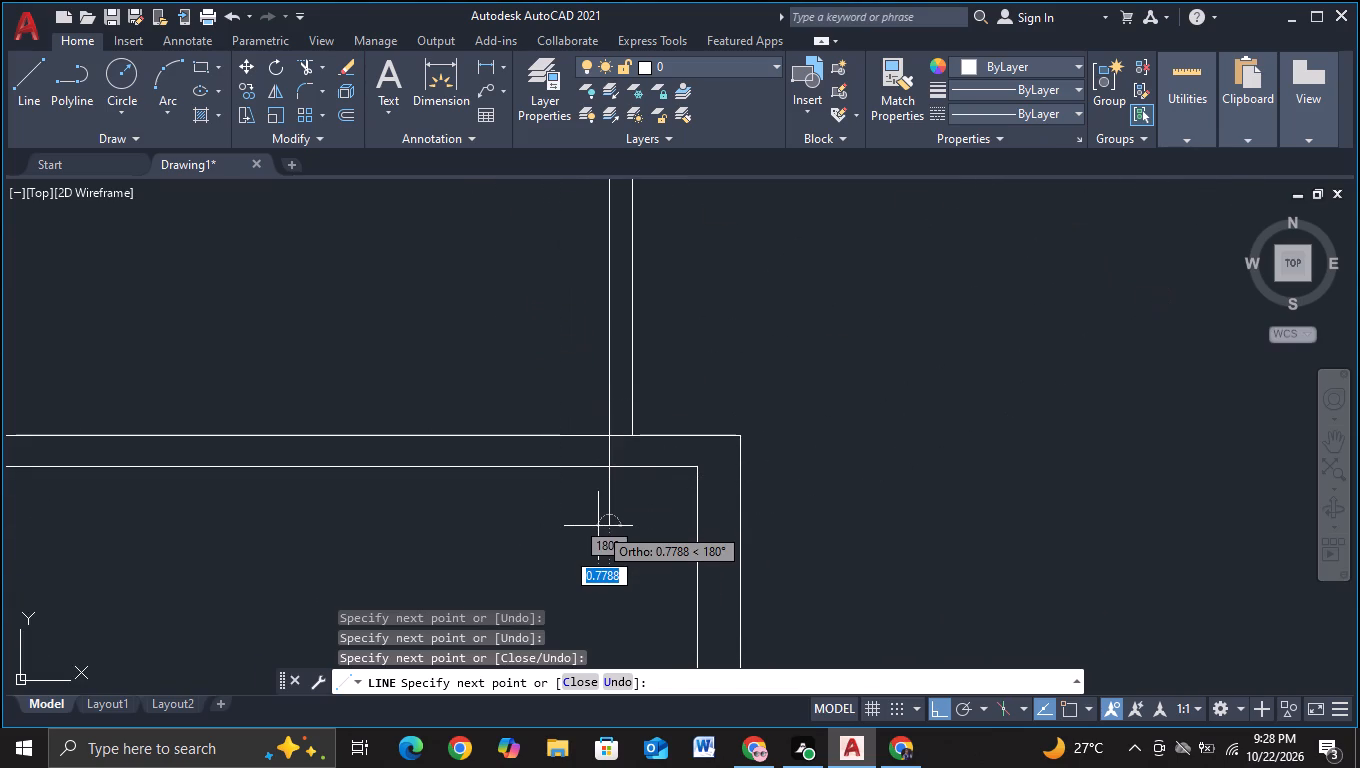
{"action": "key", "text": "Escape"}
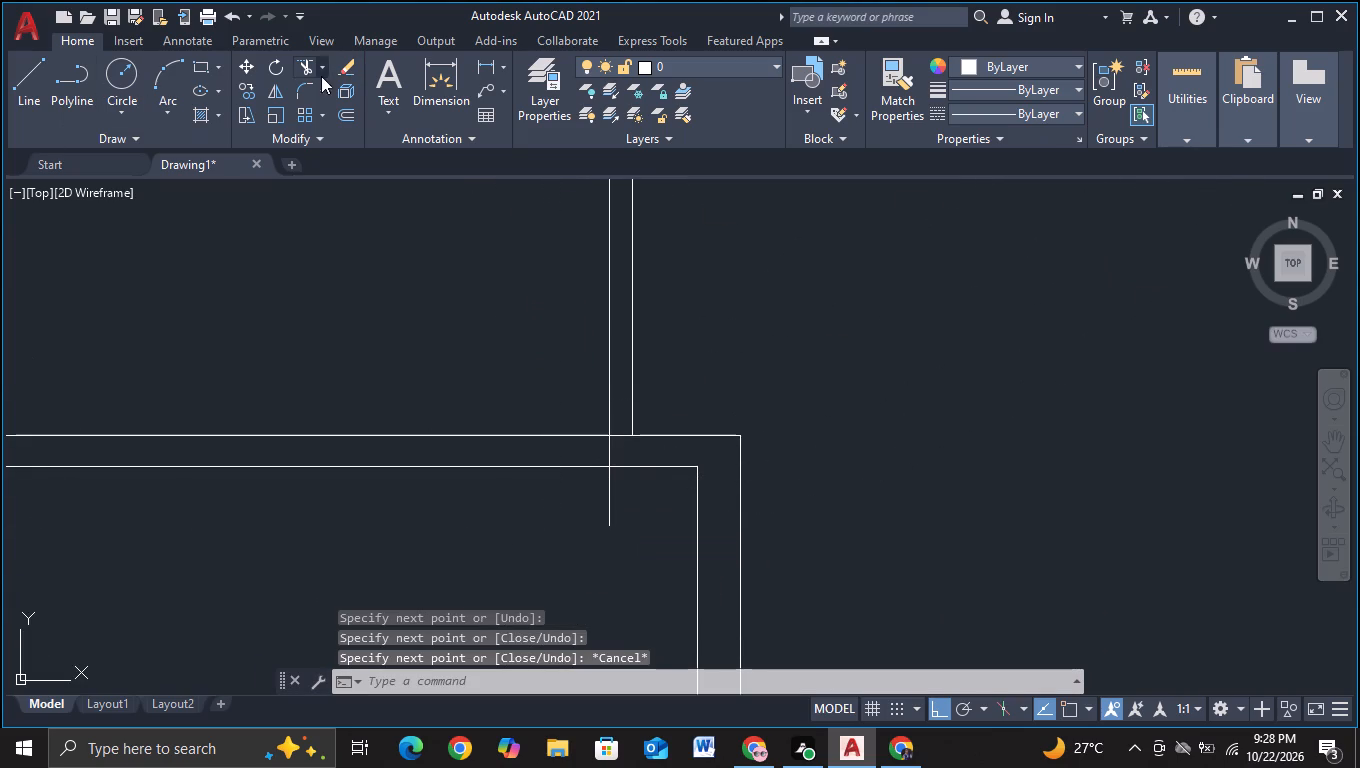
Trim off the part of the upper block's right inner side line that projects below the lower block's top edge.
{"action": "left_click", "coordinate": [302, 68]}
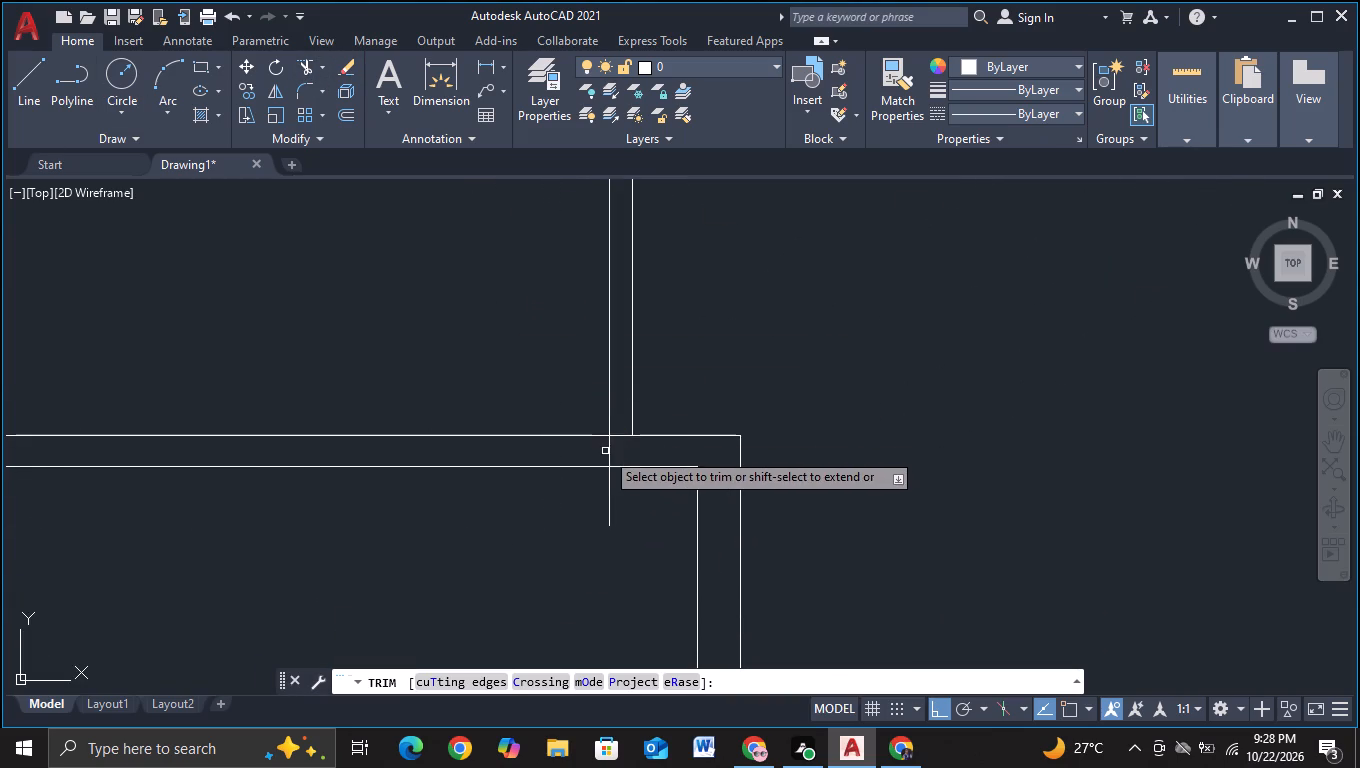
{"action": "left_click", "coordinate": [605, 451]}
{"action": "left_click", "coordinate": [630, 447]}
{"action": "left_click_drag", "start_coordinate": [573, 507], "coordinate": [633, 507]}
{"action": "scroll", "coordinate": [633, 515], "scroll_direction": "down", "scroll_amount": 2}
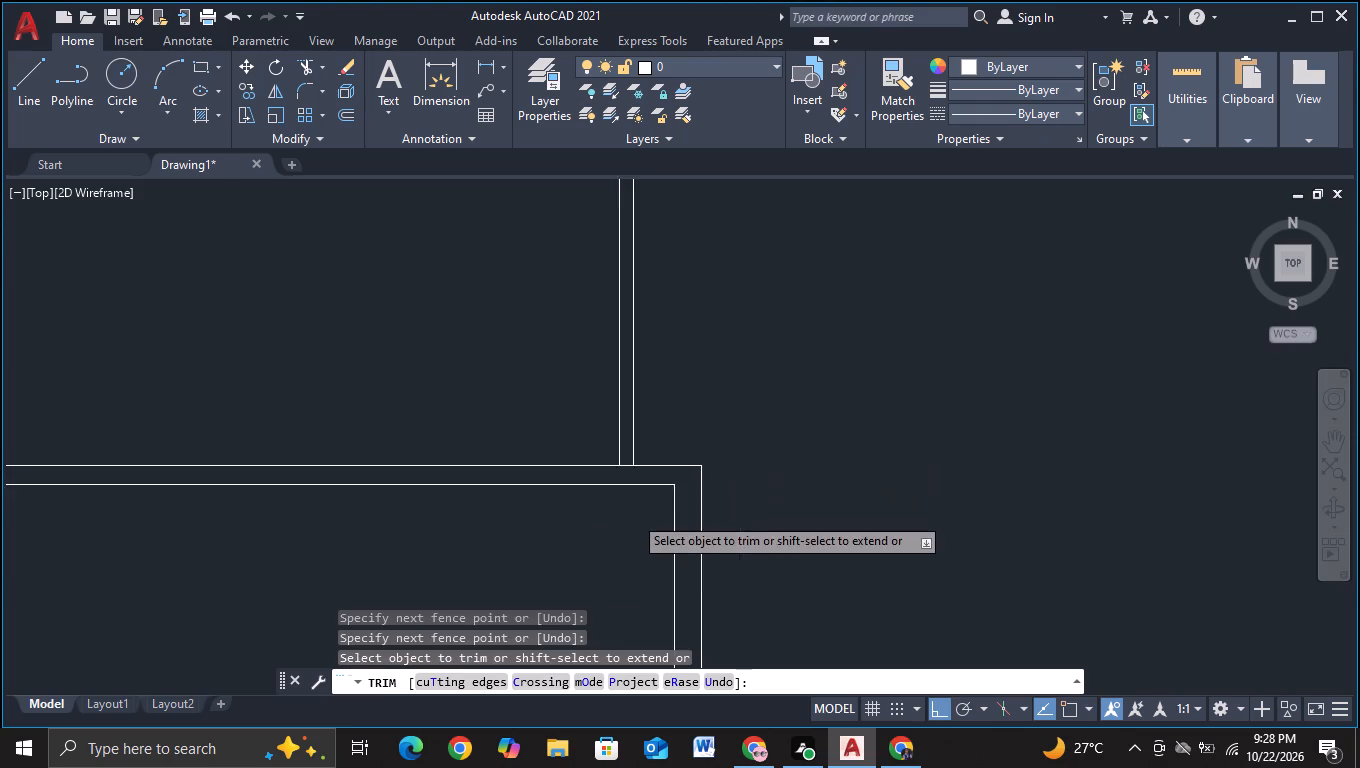
{"action": "middle_click_drag", "start_coordinate": [564, 605], "coordinate": [872, 573]}
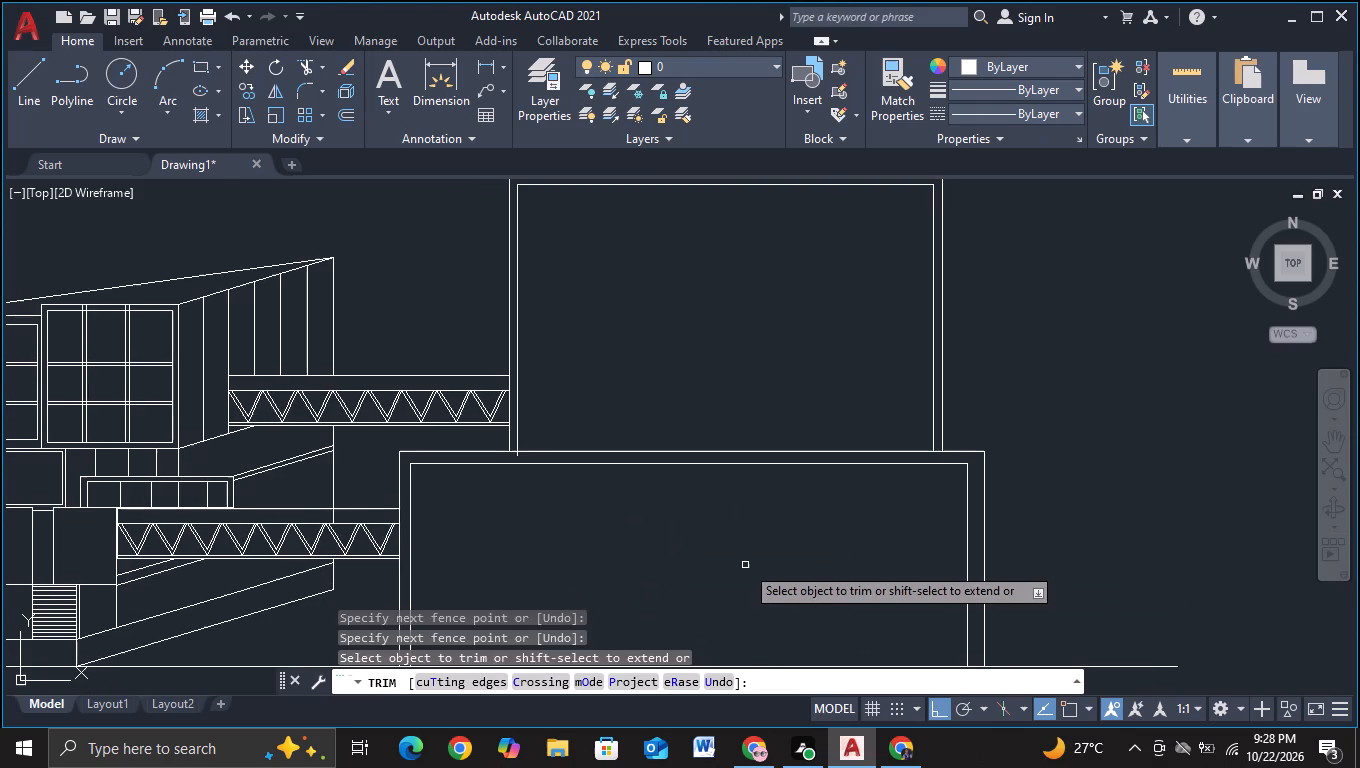
{"action": "key", "text": "Escape"}
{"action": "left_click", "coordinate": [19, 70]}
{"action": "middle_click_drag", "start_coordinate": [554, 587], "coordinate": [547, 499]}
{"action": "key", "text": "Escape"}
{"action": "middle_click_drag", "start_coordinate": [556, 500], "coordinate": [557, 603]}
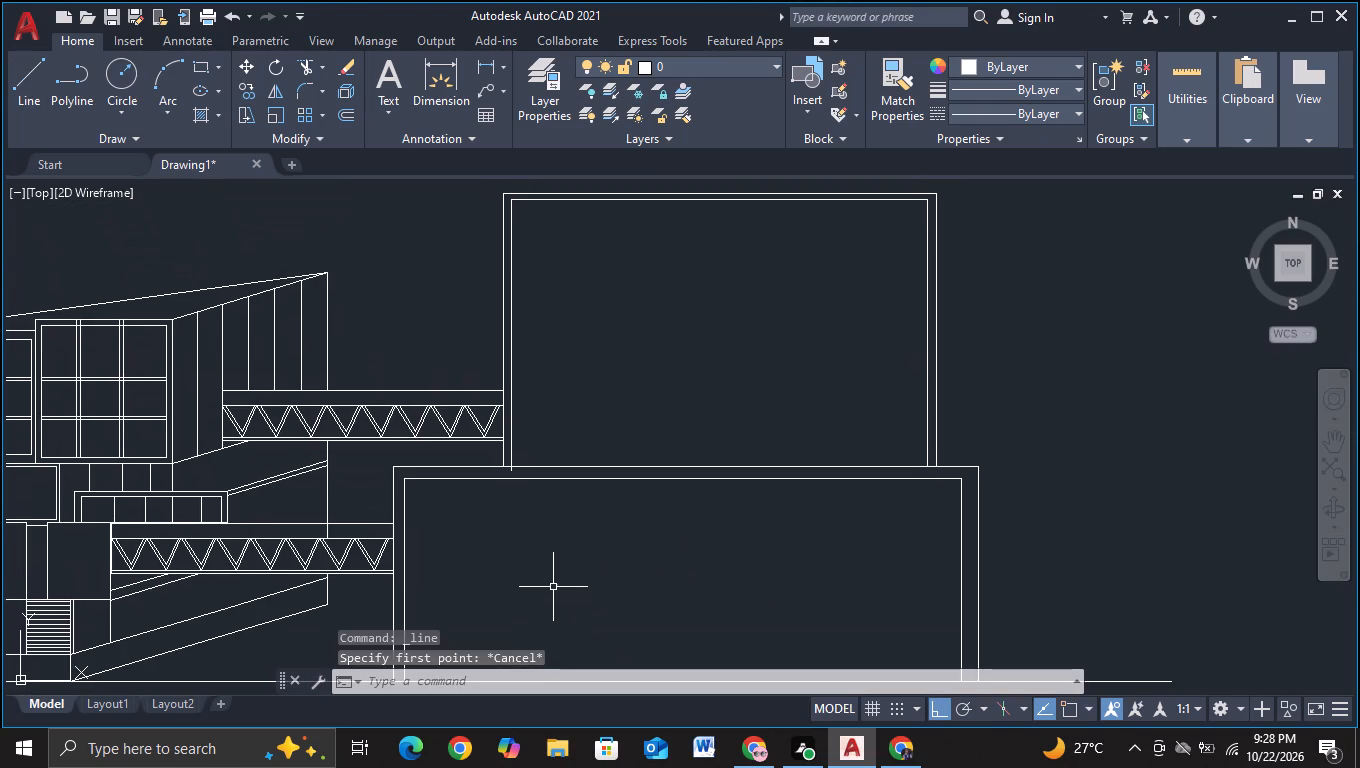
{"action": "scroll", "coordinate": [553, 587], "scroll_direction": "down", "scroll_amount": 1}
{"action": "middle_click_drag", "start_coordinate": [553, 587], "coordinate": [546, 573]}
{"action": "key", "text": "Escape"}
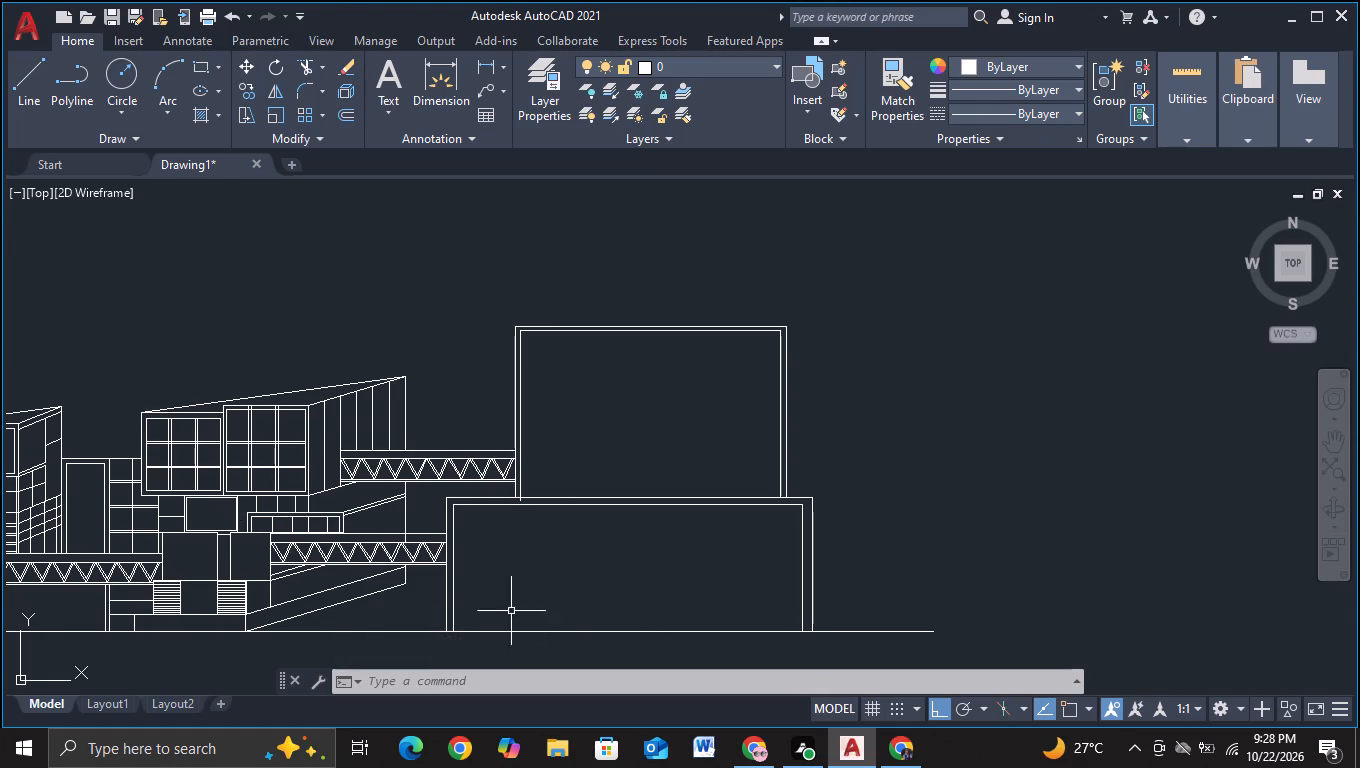
Draw a vertical line about 71 units long through the upper block near its left side, projecting past the top and bottom edges.
{"action": "middle_click_drag", "start_coordinate": [509, 621], "coordinate": [332, 588]}
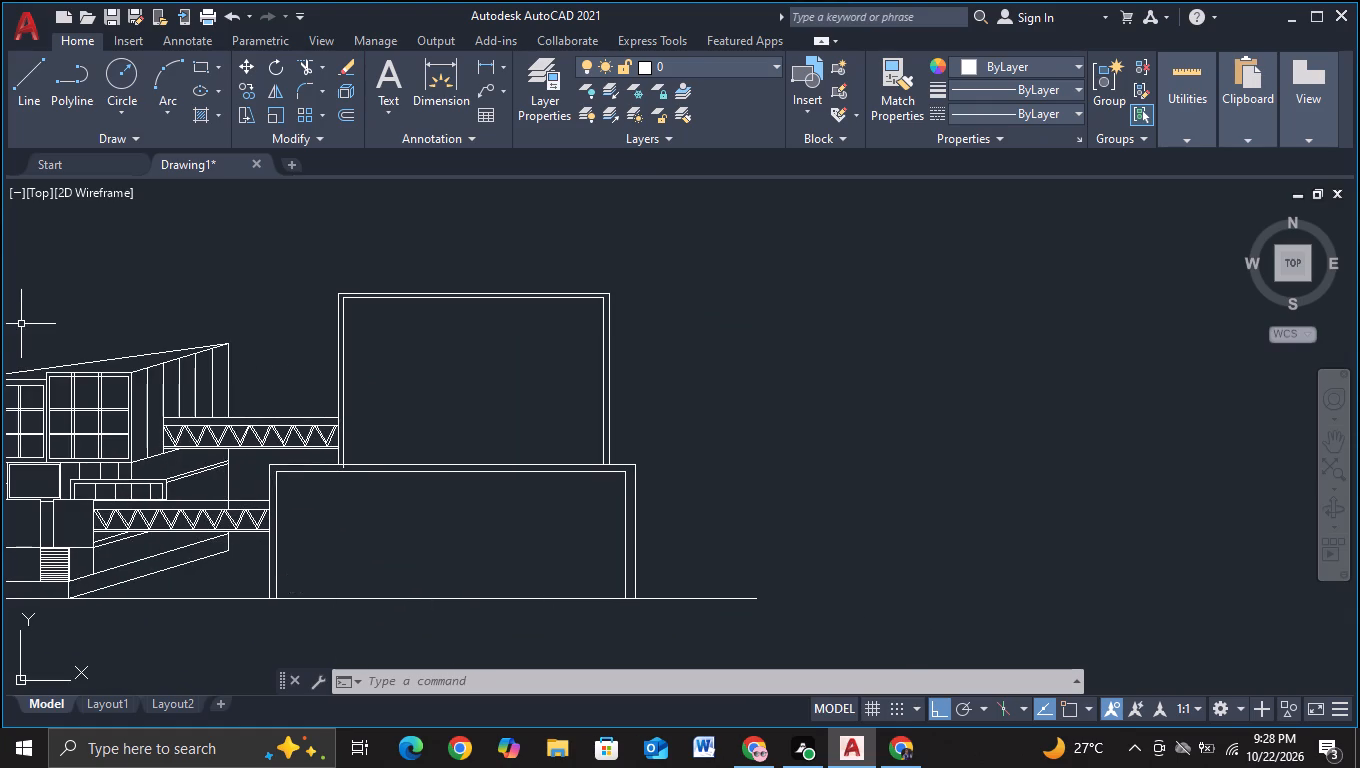
{"action": "left_click", "coordinate": [40, 98]}
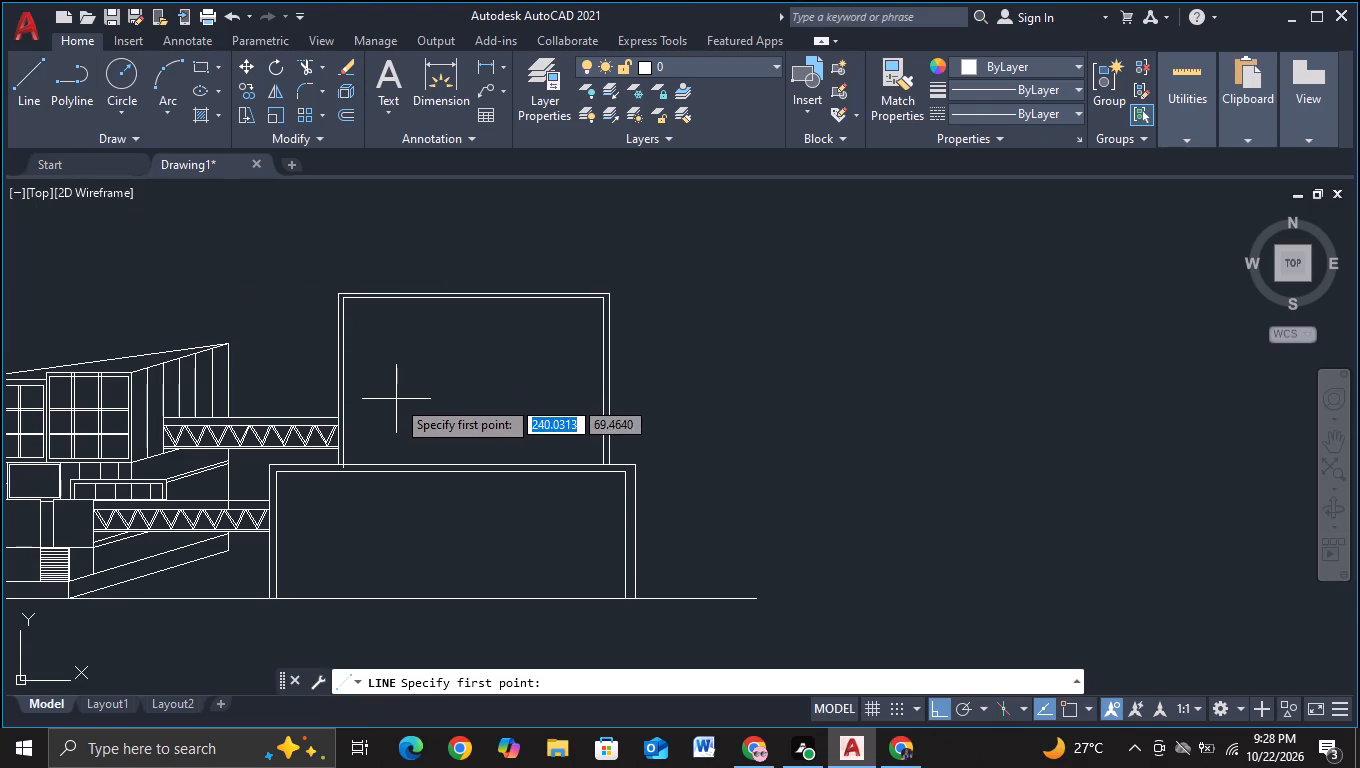
{"action": "left_click", "coordinate": [390, 487]}
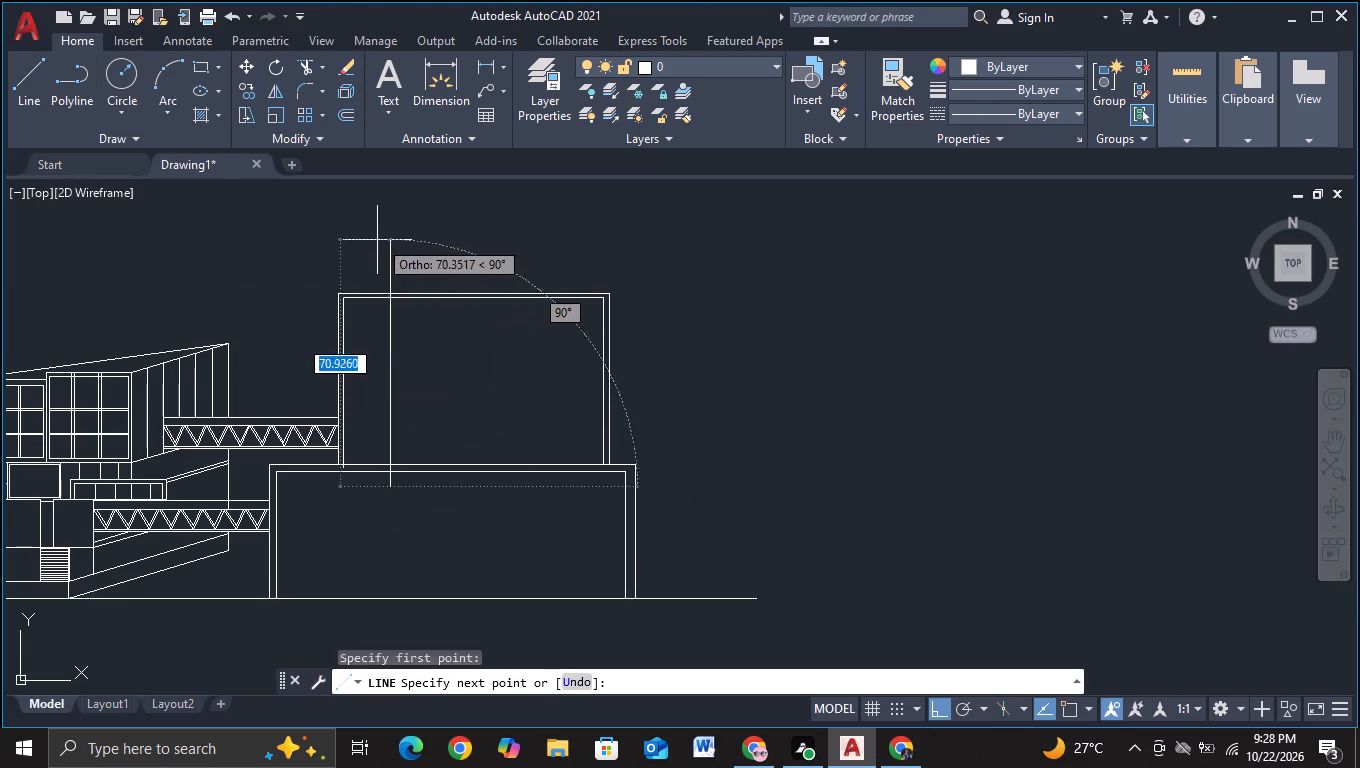
{"action": "left_click", "coordinate": [379, 238]}
{"action": "key", "text": "Escape"}
Trim the vertical line to the upper block's inner top and bottom edges, and trim the left inner side line's projecting lower end.
{"action": "left_click", "coordinate": [300, 65]}
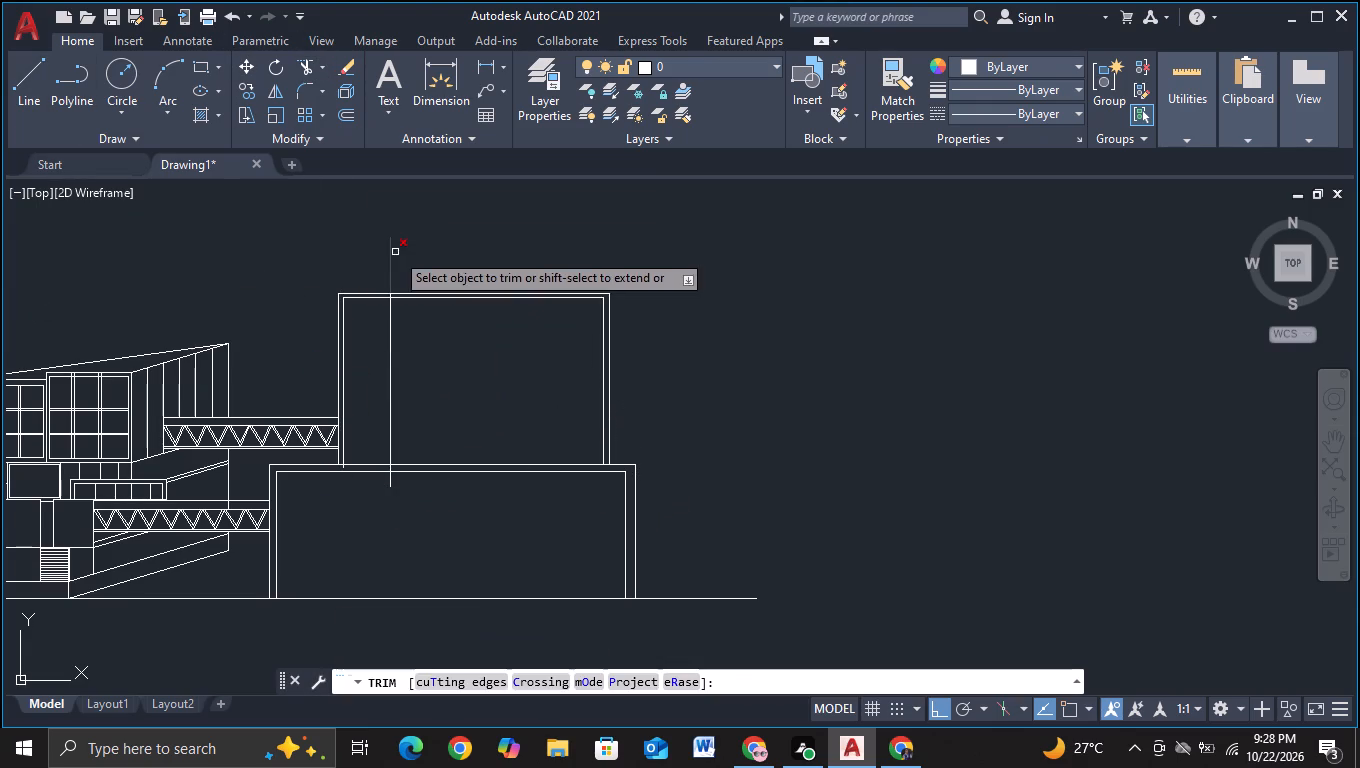
{"action": "left_click_drag", "start_coordinate": [365, 259], "coordinate": [460, 260]}
{"action": "scroll", "coordinate": [408, 324], "scroll_direction": "up", "scroll_amount": 2}
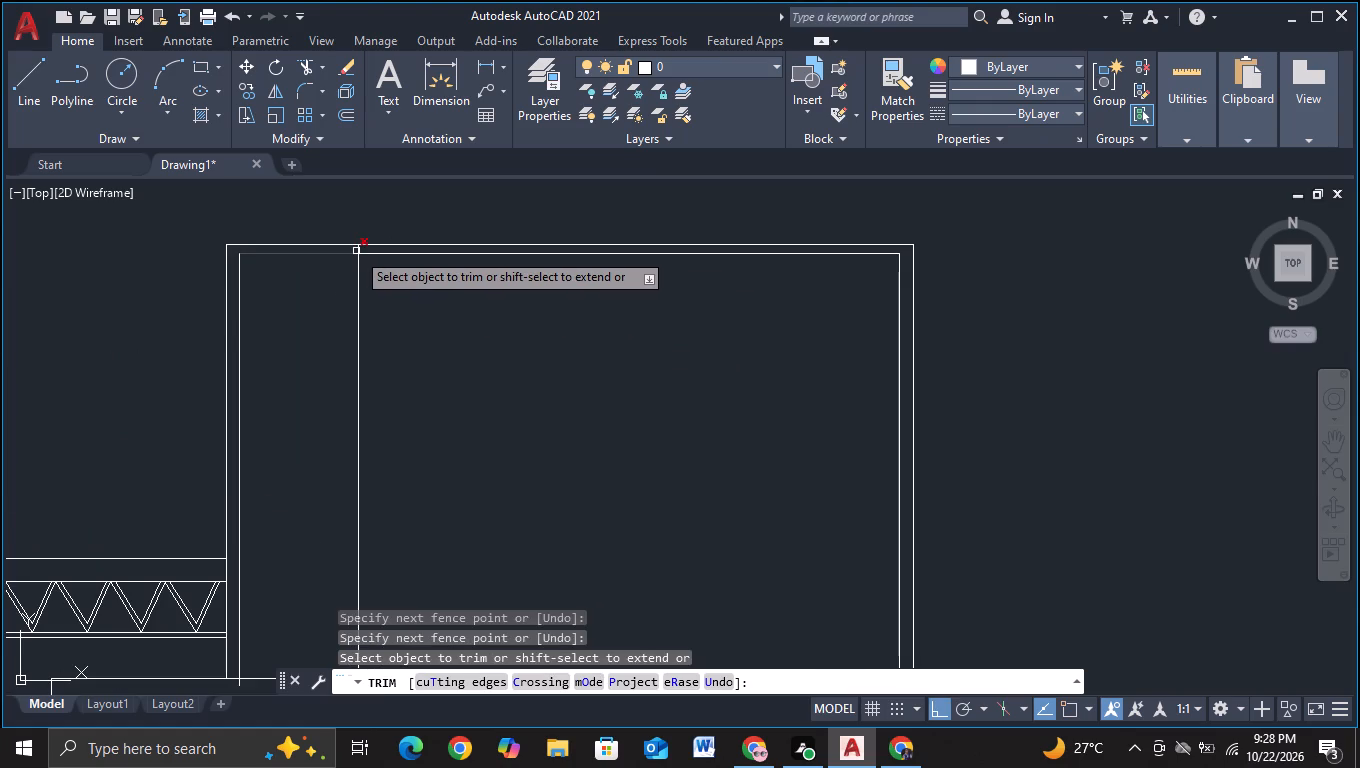
{"action": "left_click", "coordinate": [356, 251]}
{"action": "middle_click_drag", "start_coordinate": [392, 518], "coordinate": [438, 333]}
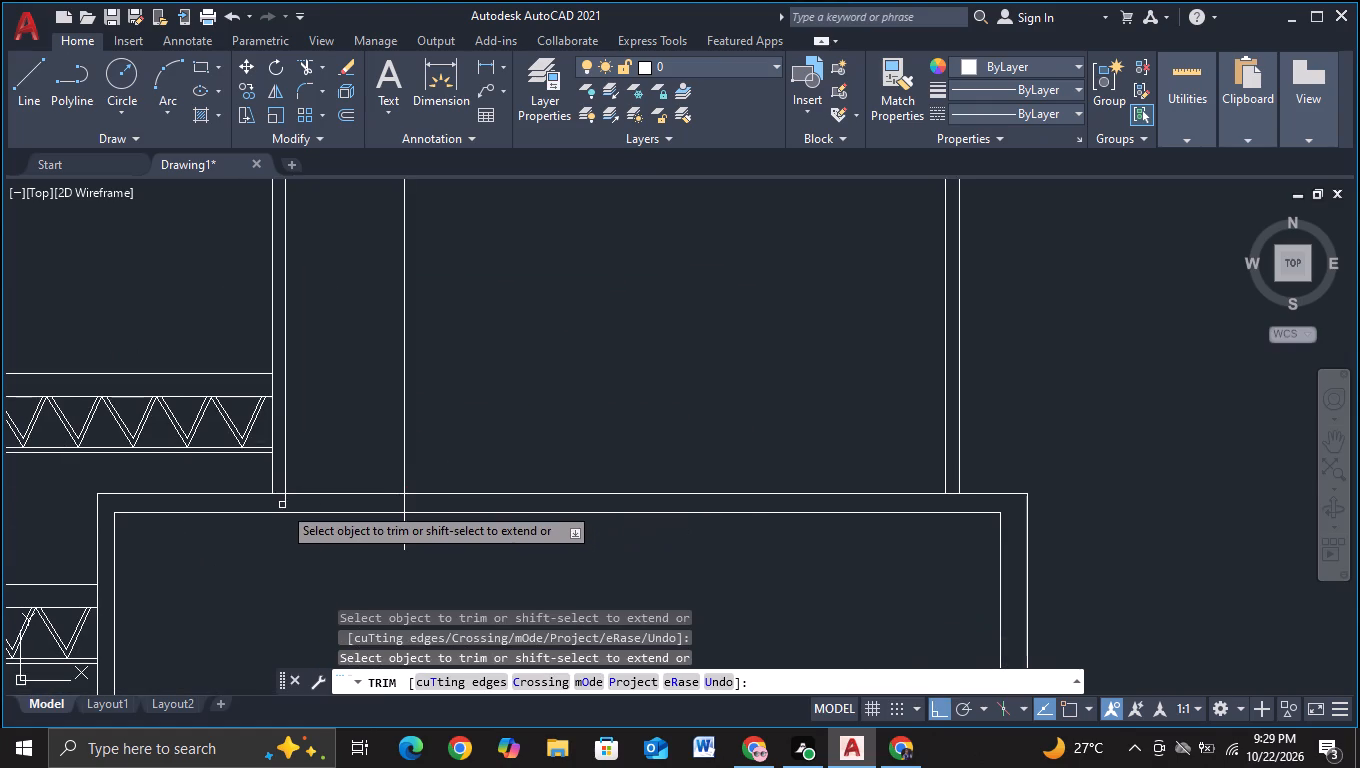
{"action": "left_click", "coordinate": [284, 502]}
{"action": "left_click", "coordinate": [324, 506]}
{"action": "left_click", "coordinate": [441, 505]}
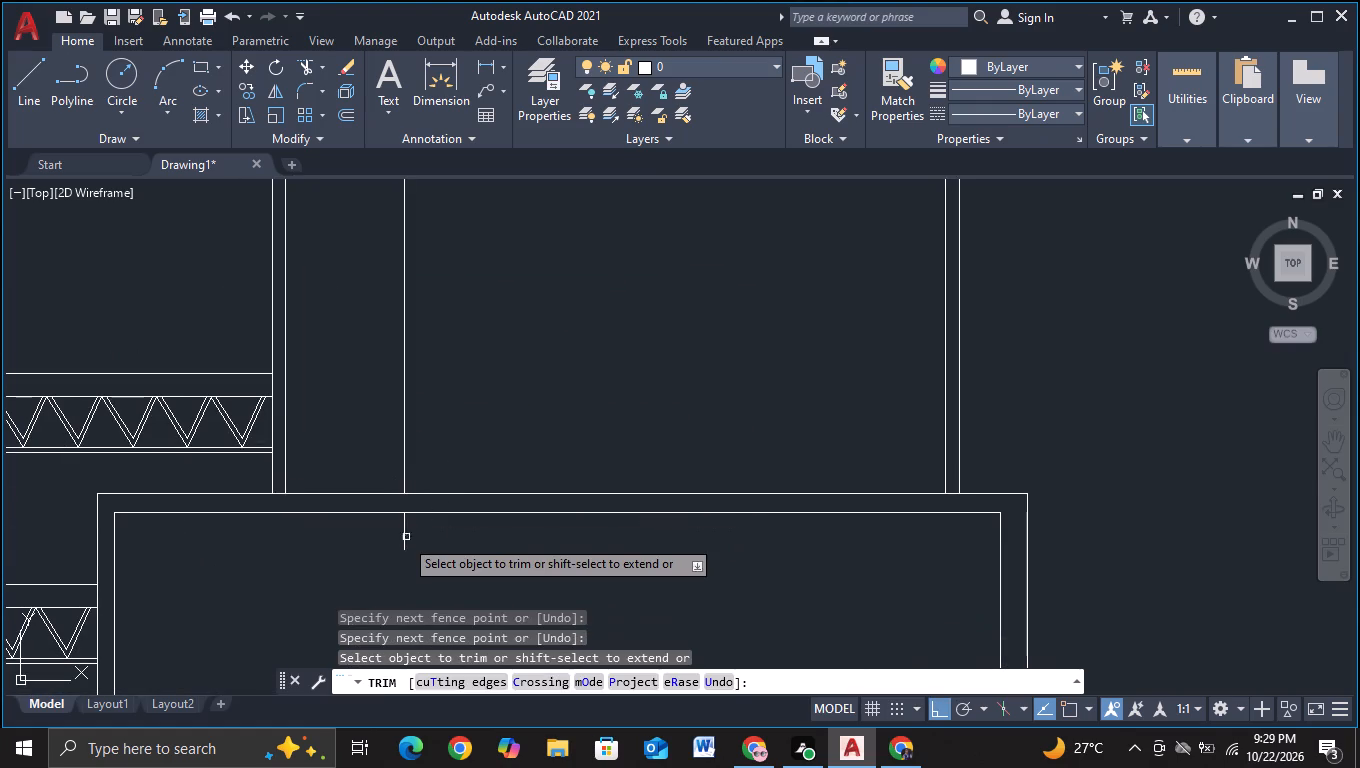
{"action": "left_click_drag", "start_coordinate": [385, 540], "coordinate": [438, 539]}
{"action": "key", "text": "Escape"}
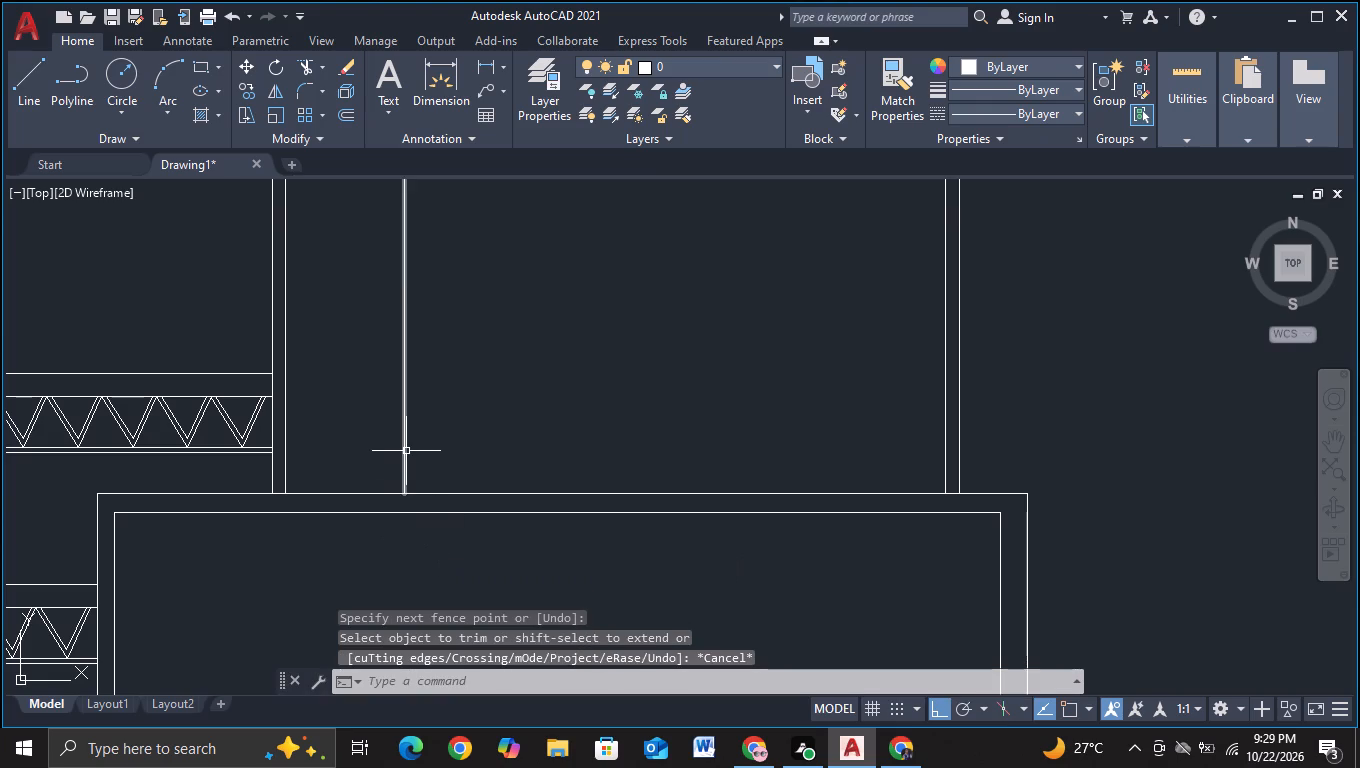
Copy the vertical line four times to the right across the upper block, spaced about 12 units apart.
{"action": "left_click", "coordinate": [406, 451]}
{"action": "key", "text": "c"}
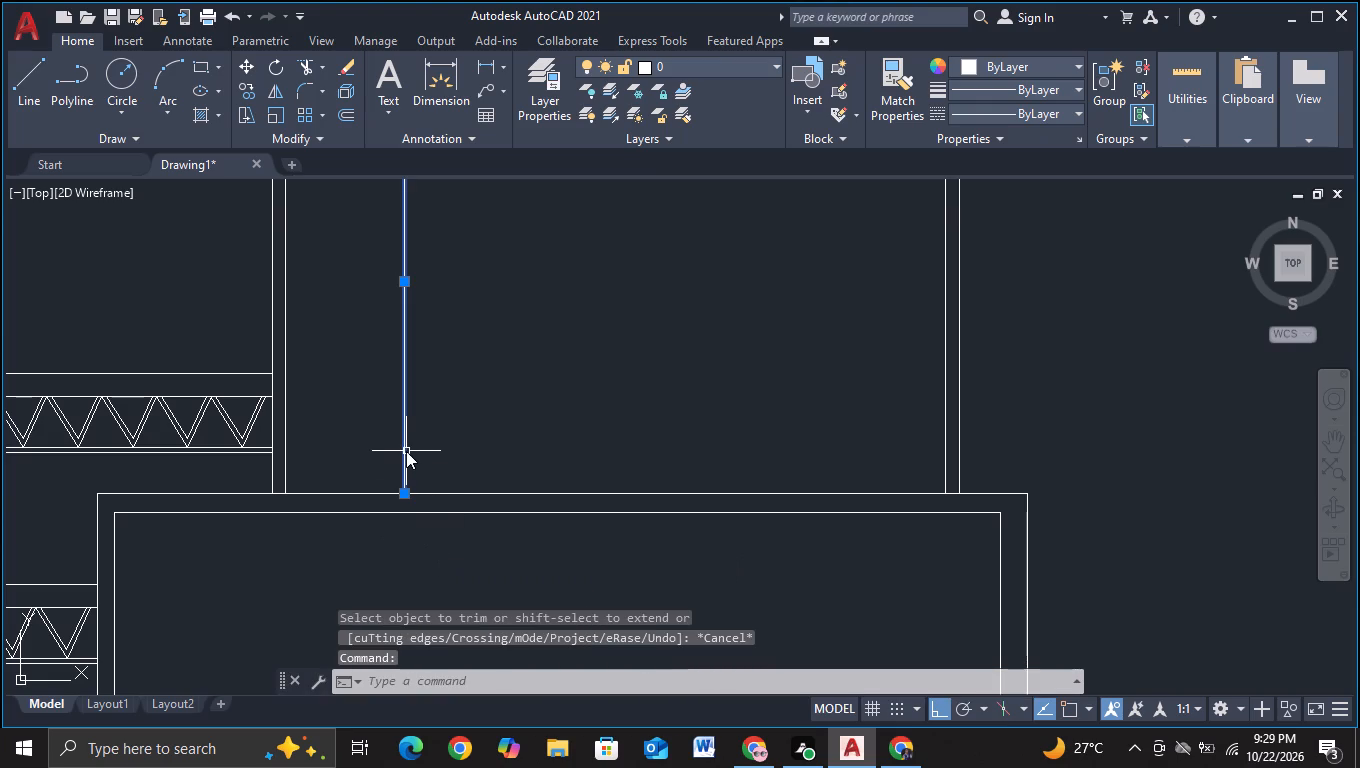
{"action": "left_click", "coordinate": [483, 512]}
{"action": "left_click", "coordinate": [411, 430]}
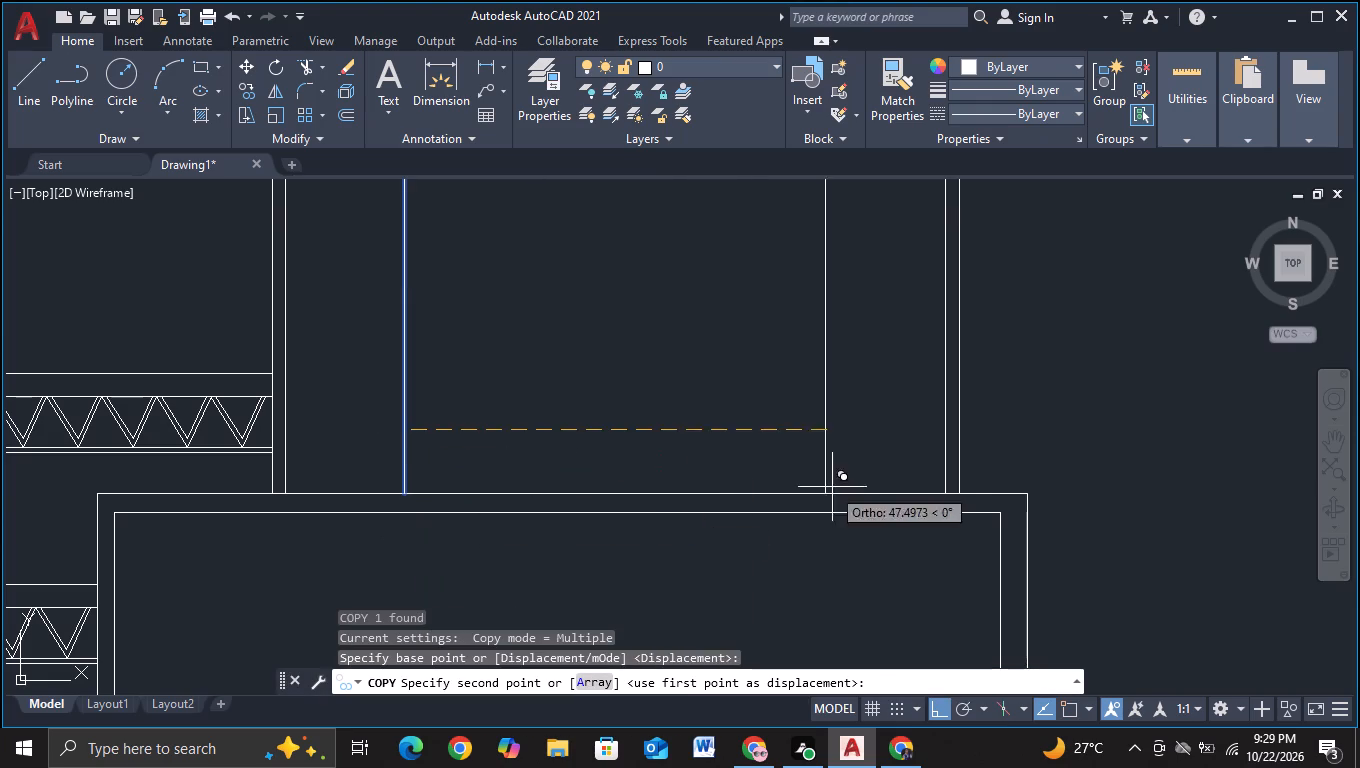
{"action": "left_click", "coordinate": [522, 474]}
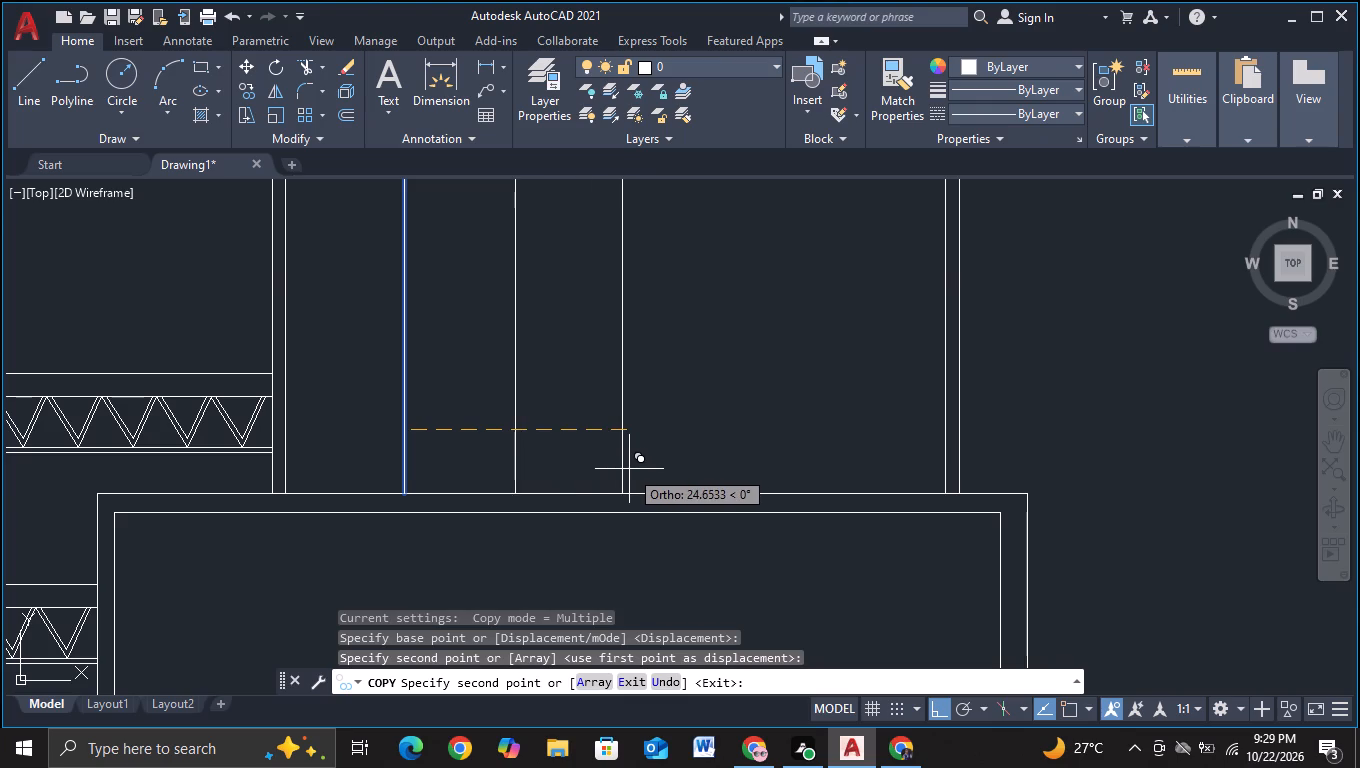
{"action": "left_click", "coordinate": [631, 469]}
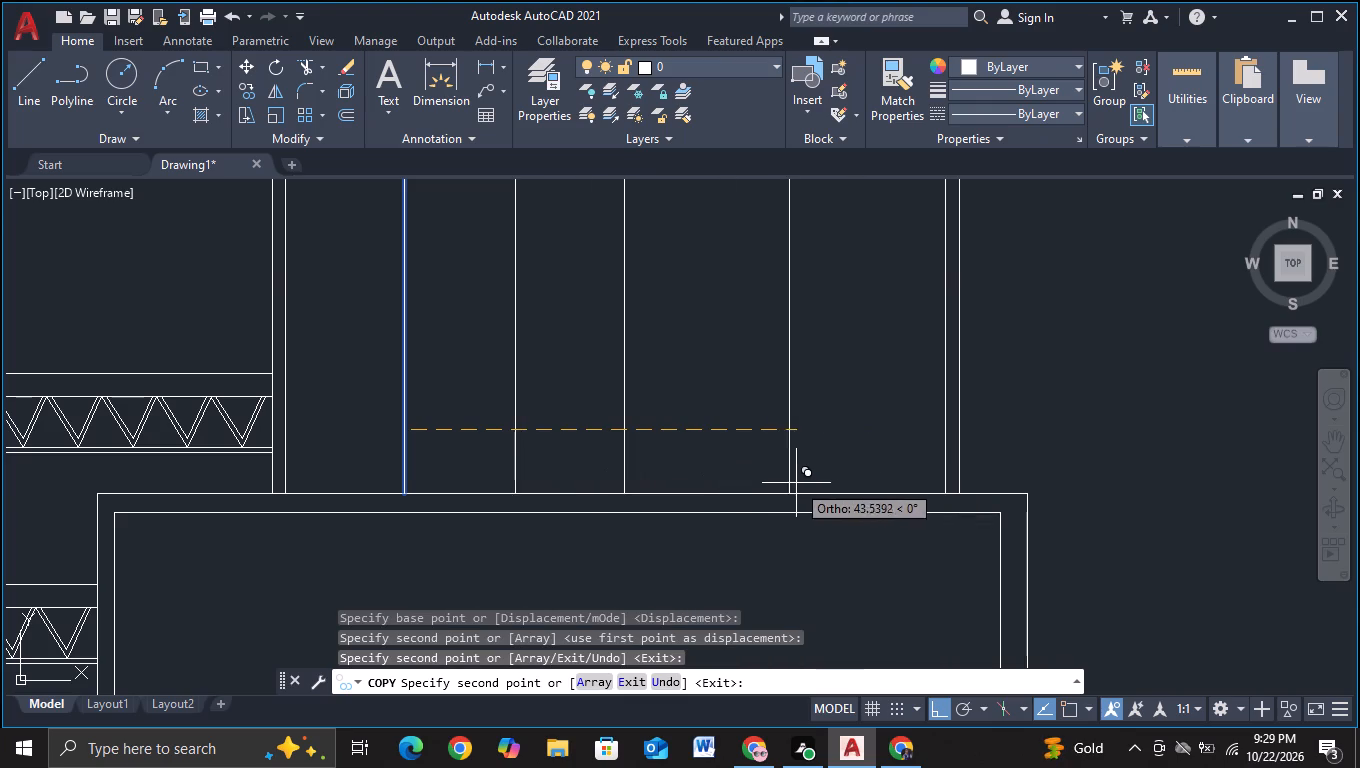
{"action": "left_click", "coordinate": [737, 486]}
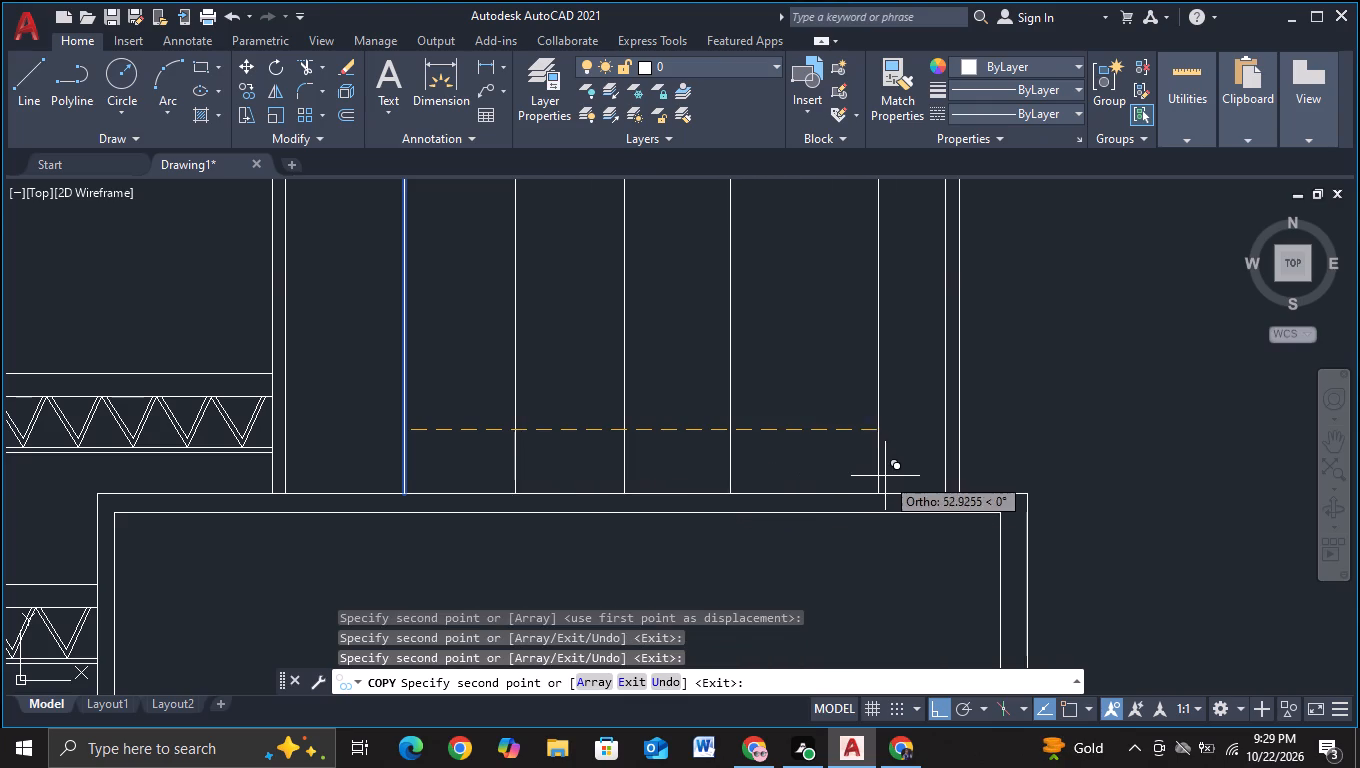
{"action": "left_click", "coordinate": [834, 479]}
{"action": "key", "text": "Escape"}
{"action": "scroll", "coordinate": [863, 462], "scroll_direction": "down", "scroll_amount": 1}
{"action": "middle_click_drag", "start_coordinate": [865, 464], "coordinate": [852, 493]}
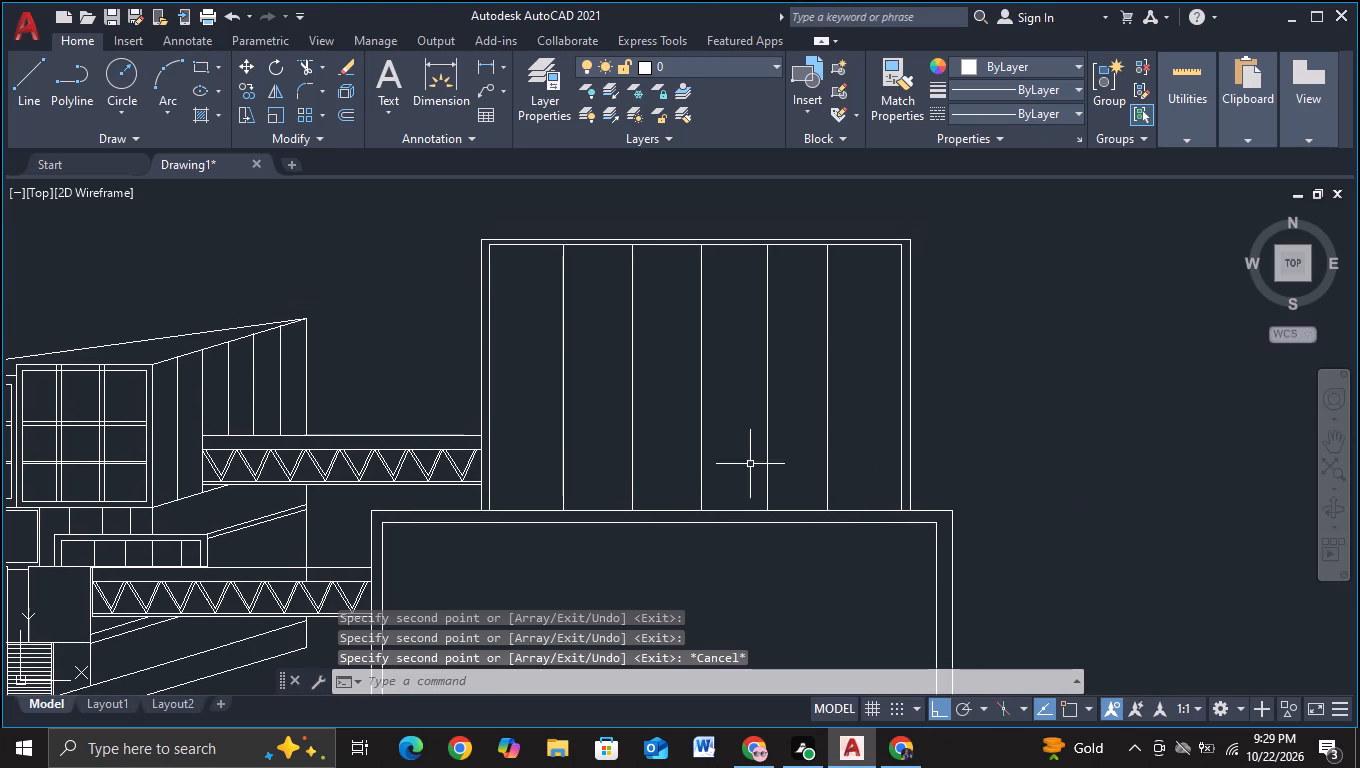
Draw a horizontal line across the upper part of the upper block, extending beyond both of its sides.
{"action": "left_click", "coordinate": [43, 111]}
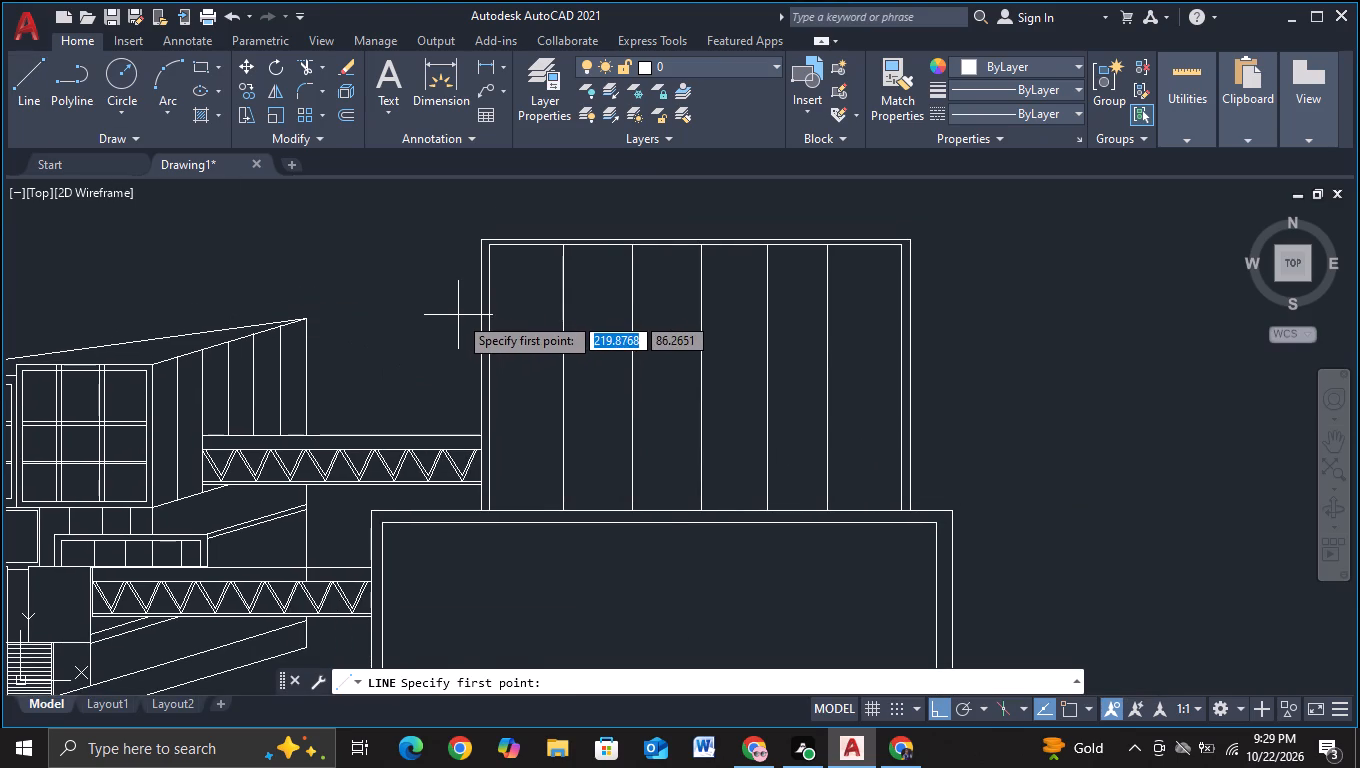
{"action": "left_click", "coordinate": [458, 315]}
{"action": "left_click", "coordinate": [1066, 306]}
{"action": "key", "text": "Escape"}
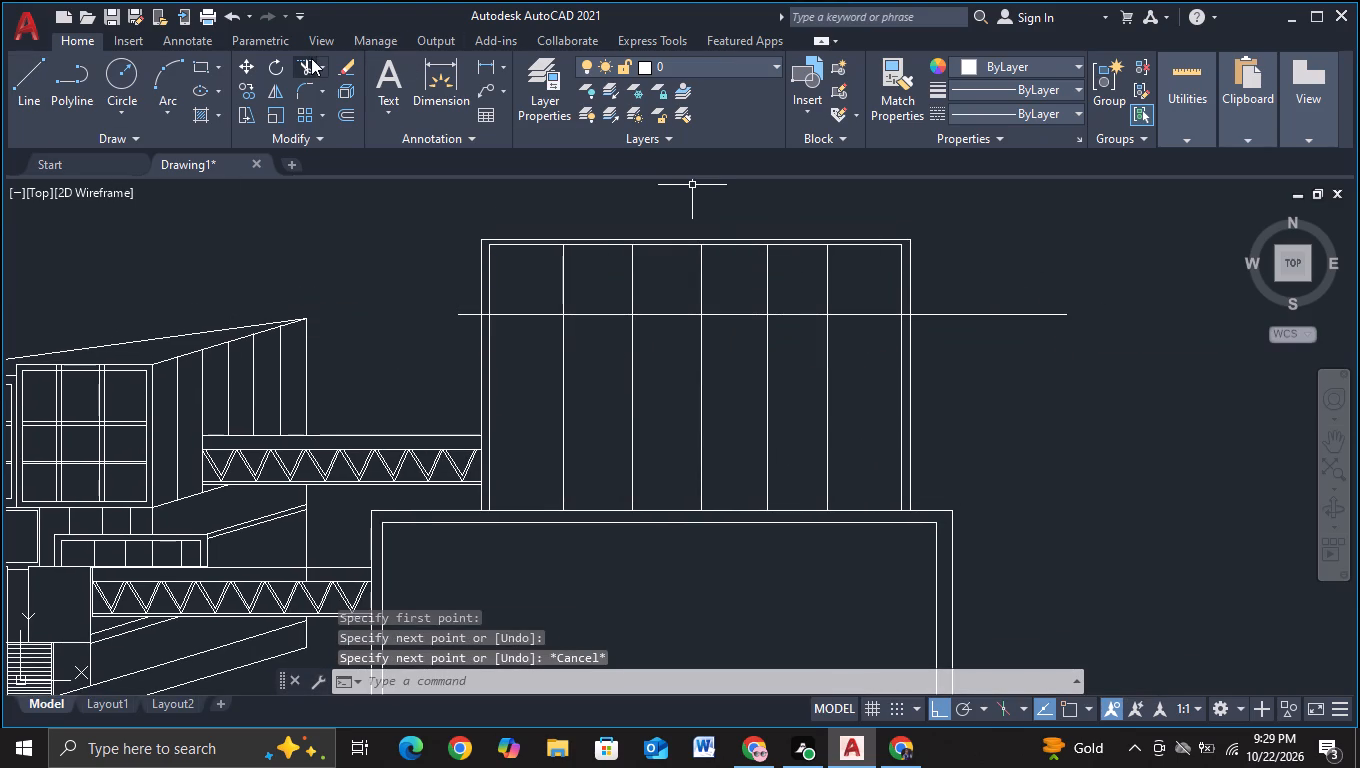
Trim both ends of the horizontal line back to the upper block's inner side edges.
{"action": "left_click", "coordinate": [304, 63]}
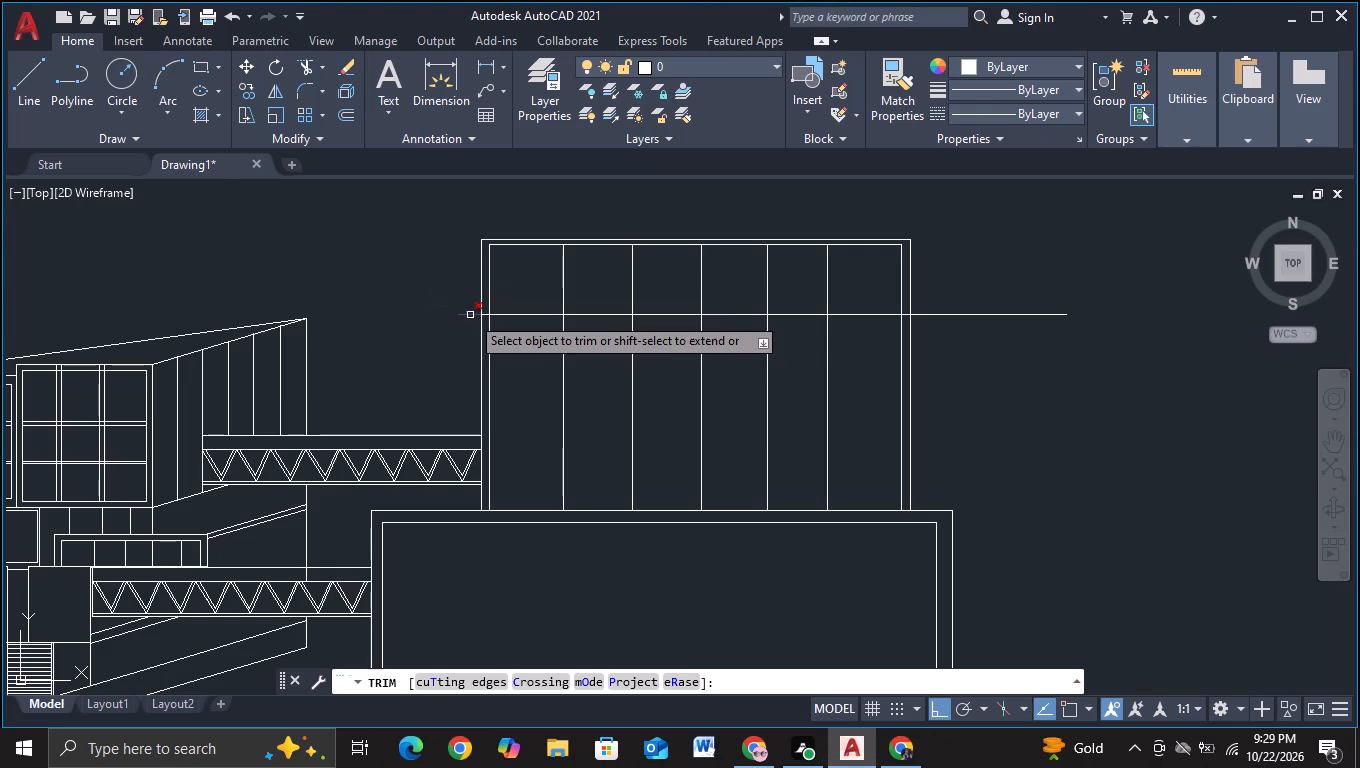
{"action": "left_click", "coordinate": [470, 315]}
{"action": "scroll", "coordinate": [495, 310], "scroll_direction": "up", "scroll_amount": 1}
{"action": "left_click", "coordinate": [480, 319]}
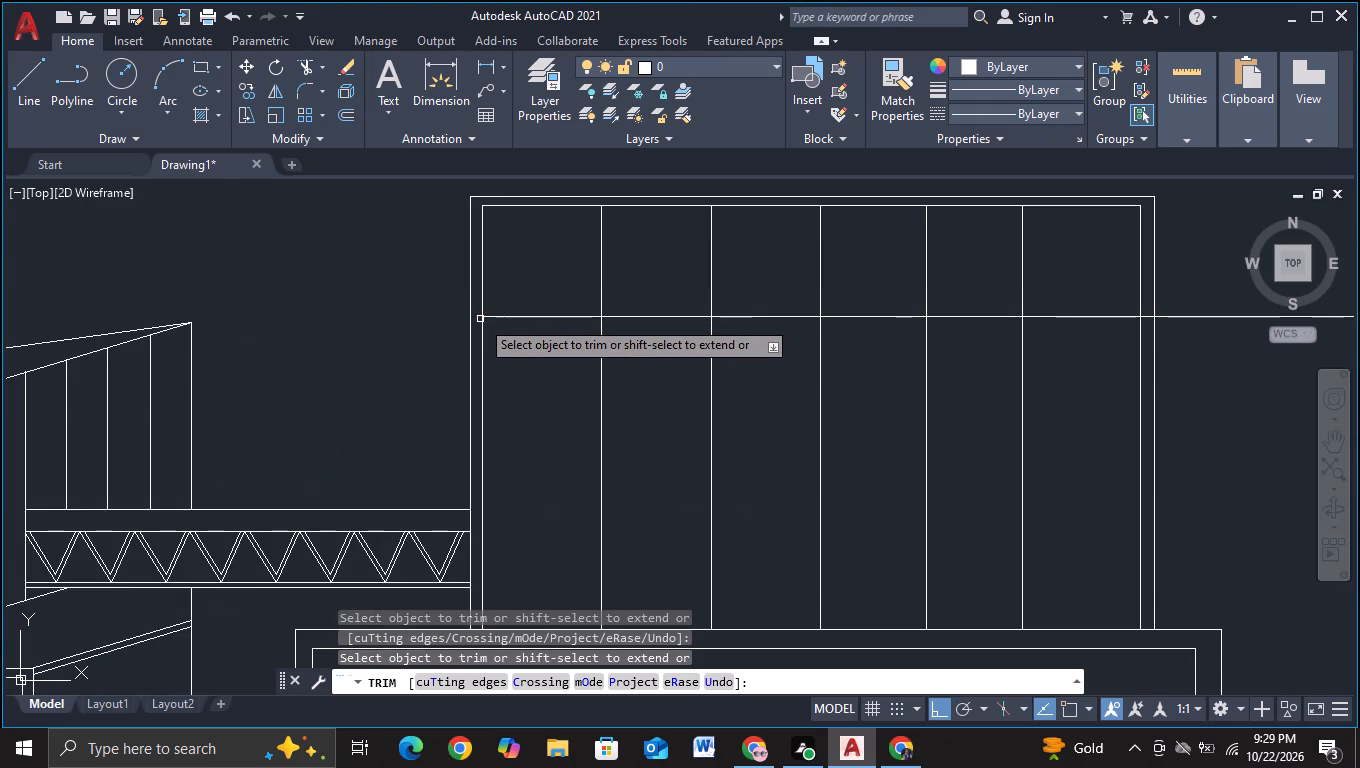
{"action": "left_click_drag", "start_coordinate": [1194, 287], "coordinate": [1218, 347]}
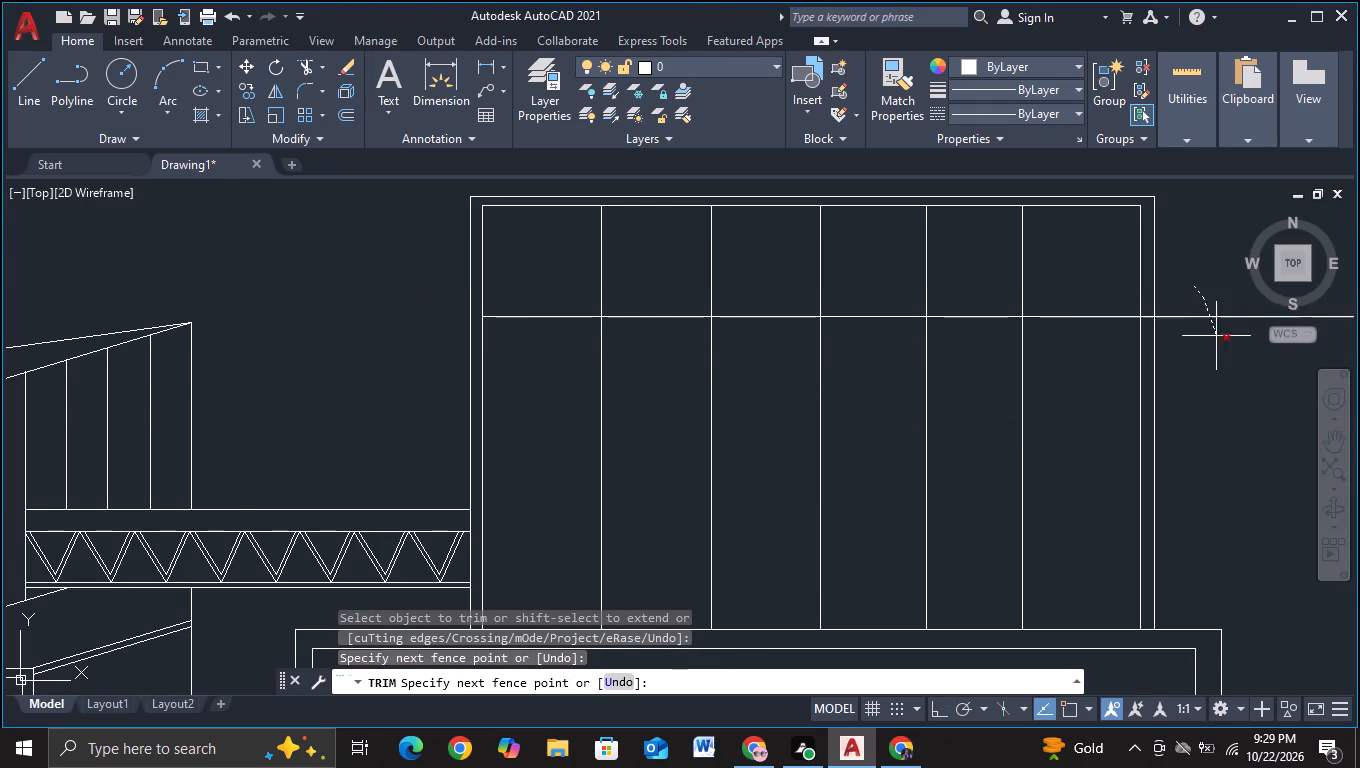
{"action": "left_click_drag", "start_coordinate": [1218, 347], "coordinate": [1219, 350]}
{"action": "scroll", "coordinate": [1173, 332], "scroll_direction": "up", "scroll_amount": 1}
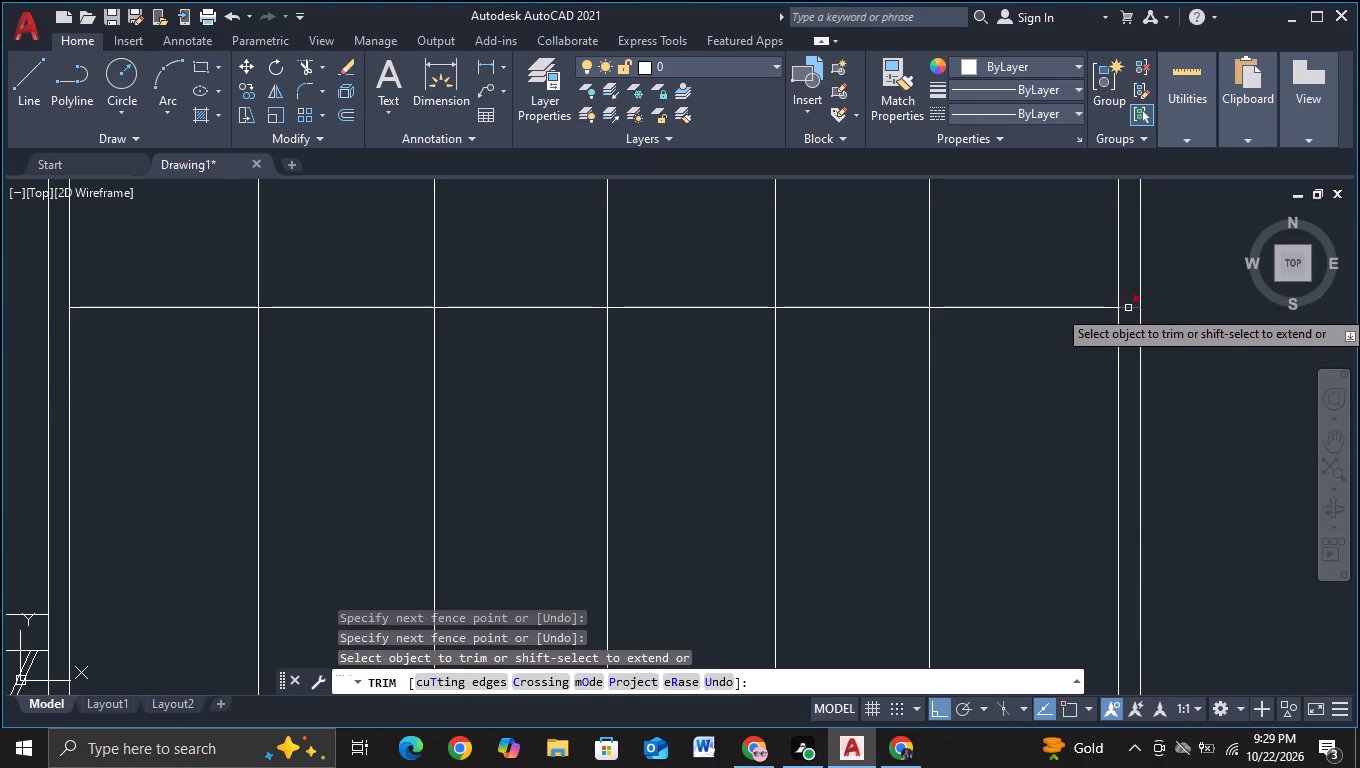
{"action": "left_click", "coordinate": [1128, 308]}
{"action": "key", "text": "Escape"}
Copy the horizontal line three times downward in the upper block, spaced about 11 units apart, with the last just above the block's base.
{"action": "left_click", "coordinate": [1066, 306]}
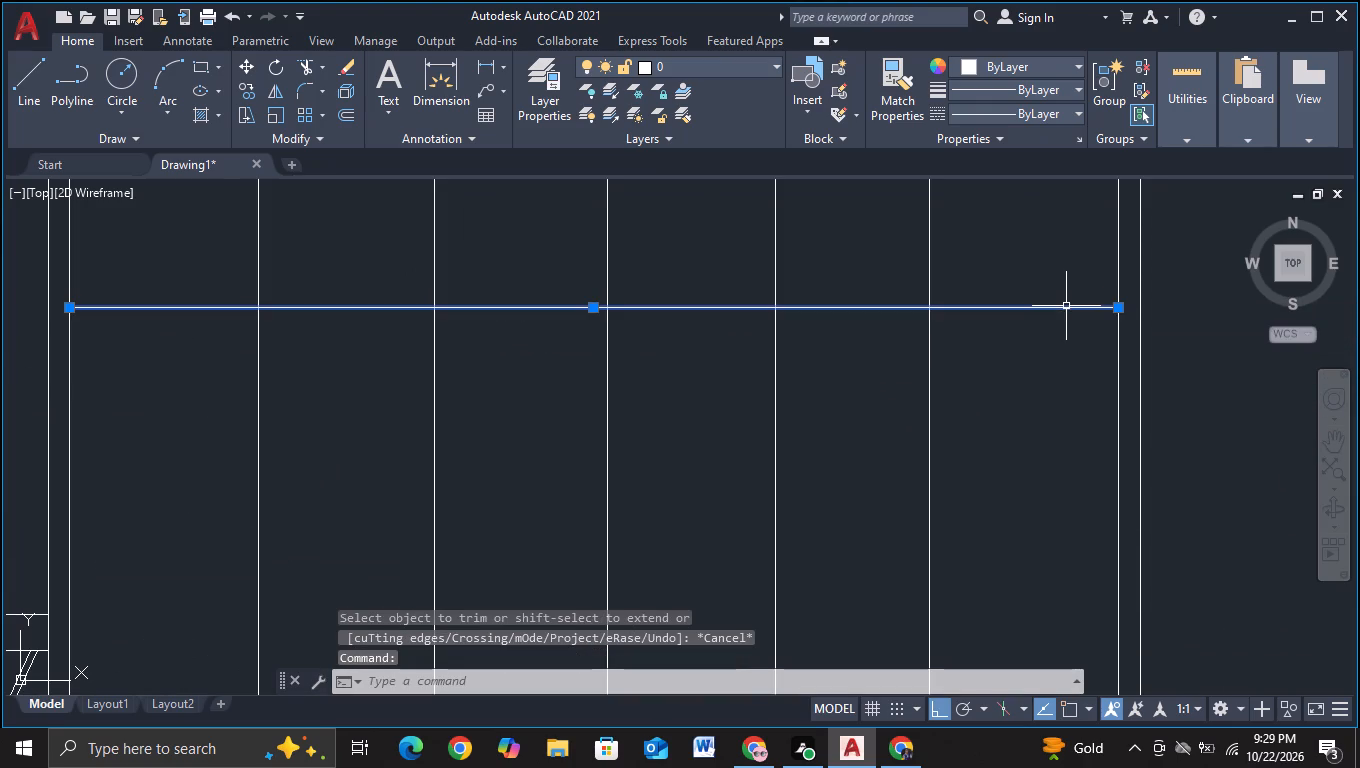
{"action": "key", "text": "c"}
{"action": "left_click", "coordinate": [1116, 365]}
{"action": "left_click", "coordinate": [1022, 309]}
{"action": "scroll", "coordinate": [1033, 444], "scroll_direction": "down", "scroll_amount": 2}
{"action": "middle_click_drag", "start_coordinate": [1035, 449], "coordinate": [1043, 389]}
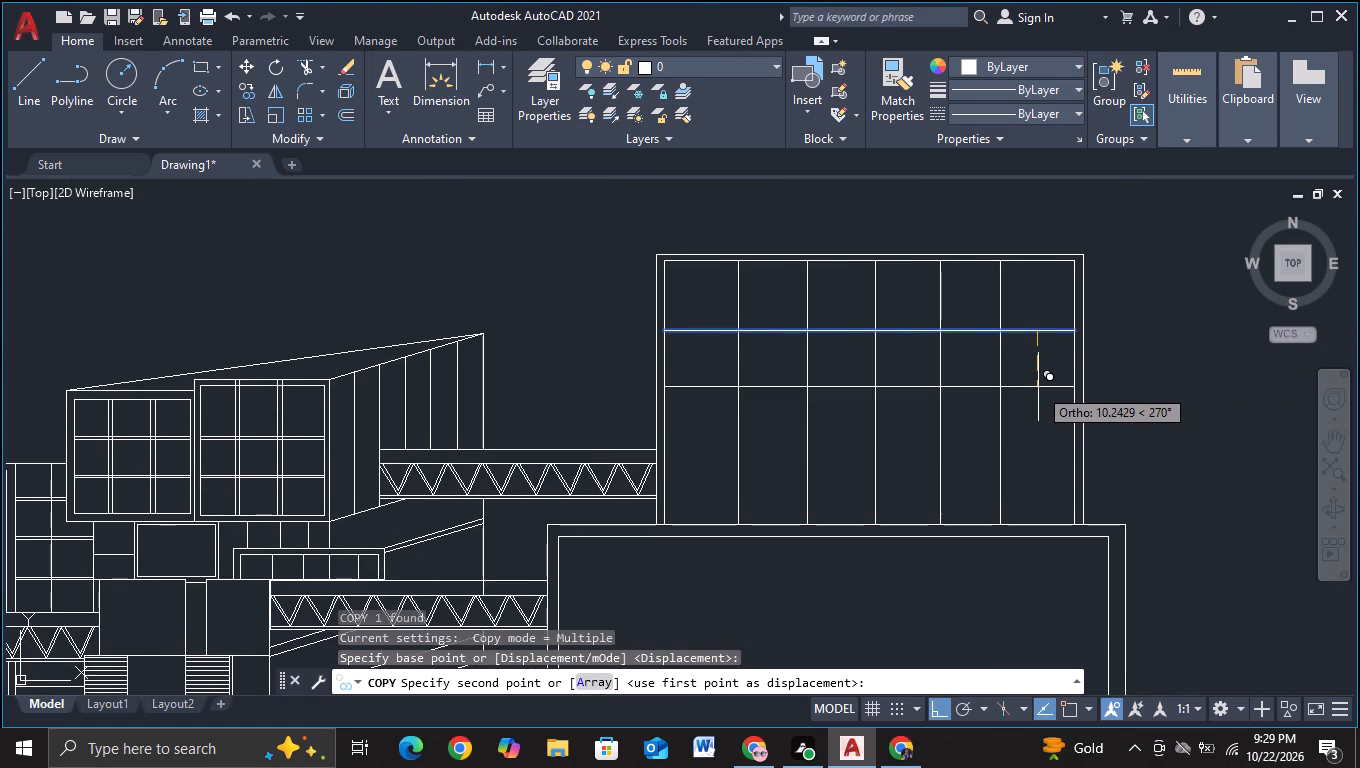
{"action": "left_click", "coordinate": [1036, 395]}
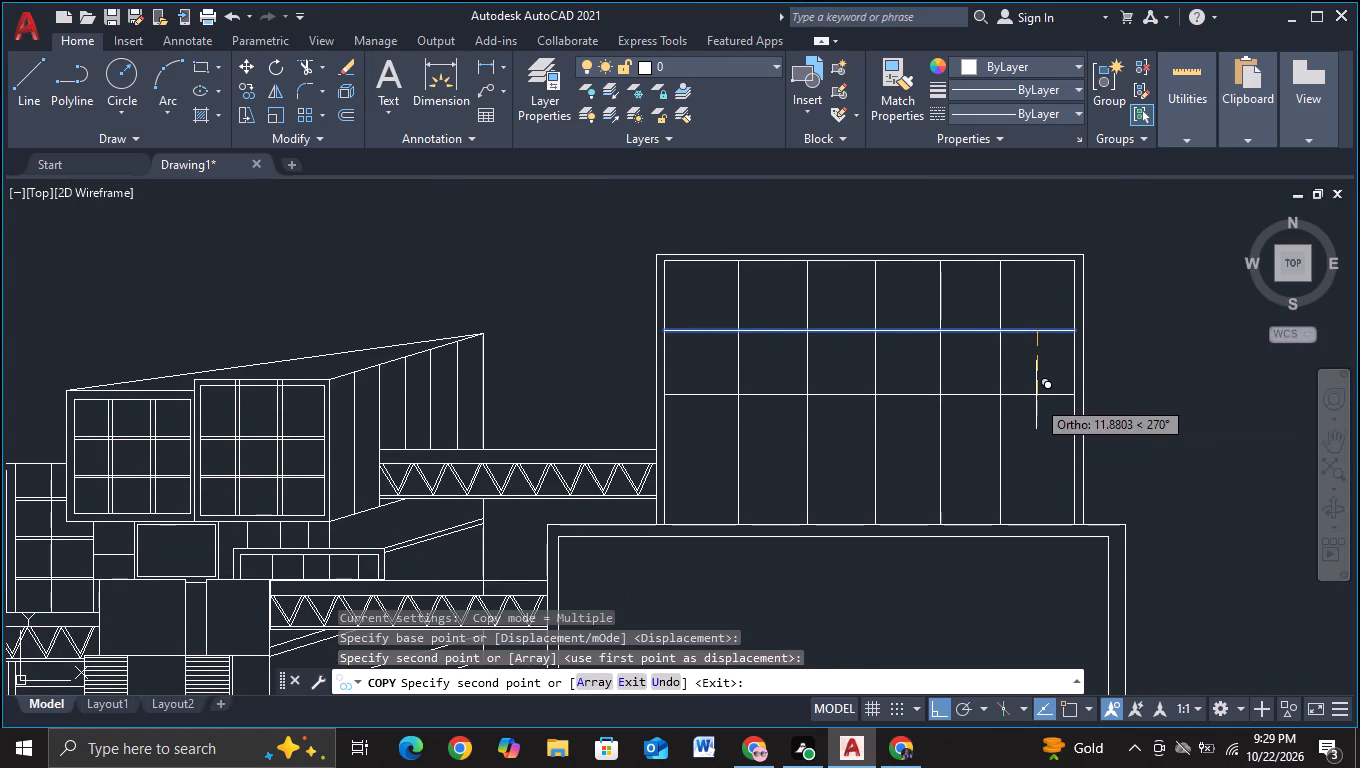
{"action": "left_click", "coordinate": [1036, 451]}
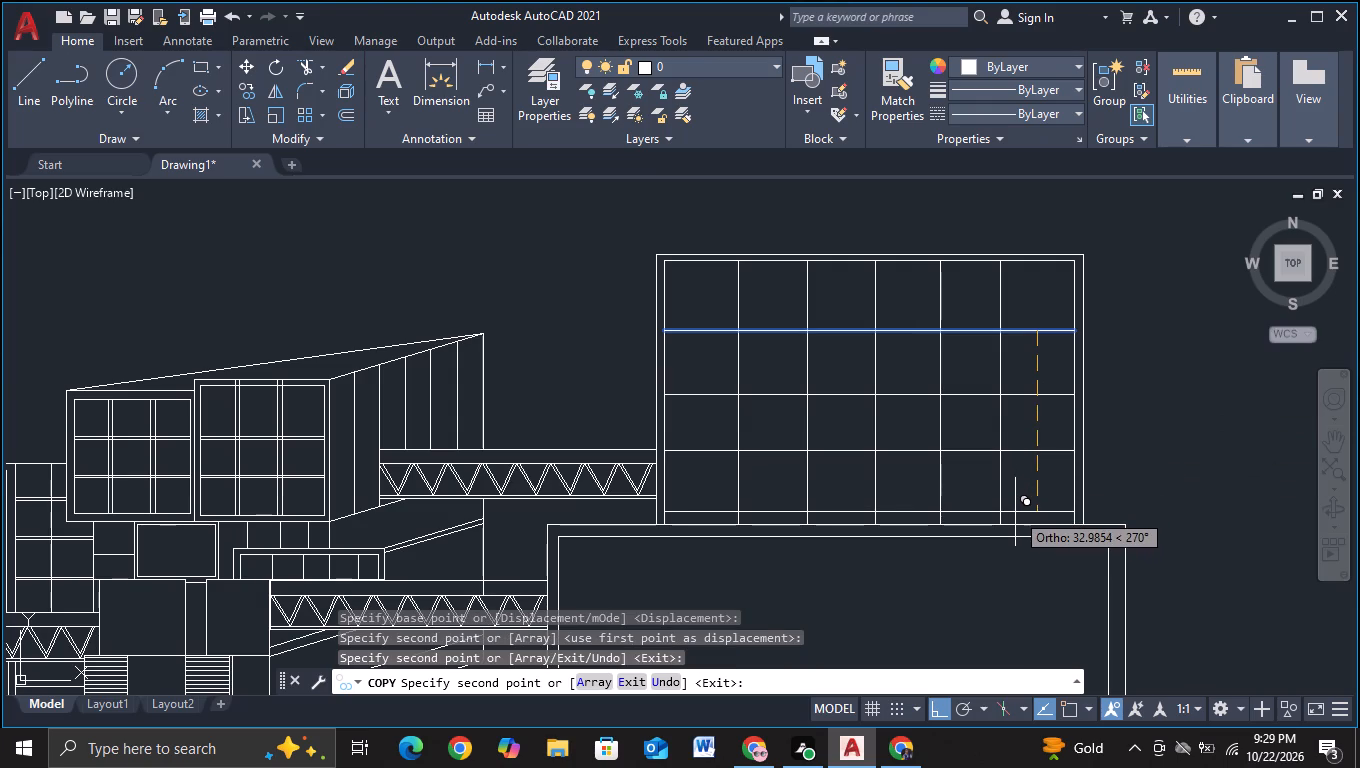
{"action": "left_click", "coordinate": [1015, 512]}
{"action": "key", "text": "Escape"}
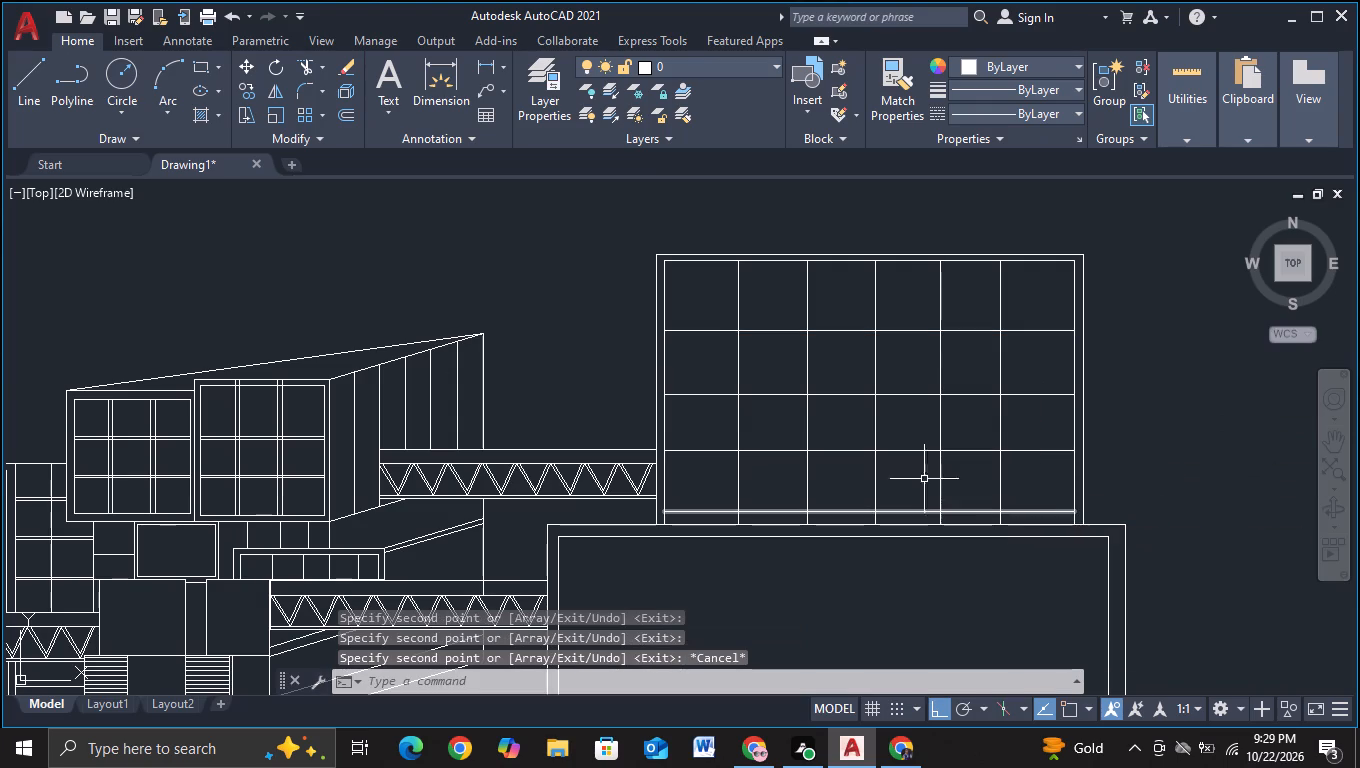
Trim the panel dividers' lower ends below the lowest horizontal line of the upper block.
{"action": "left_click", "coordinate": [304, 60]}
{"action": "scroll", "coordinate": [636, 497], "scroll_direction": "up", "scroll_amount": 2}
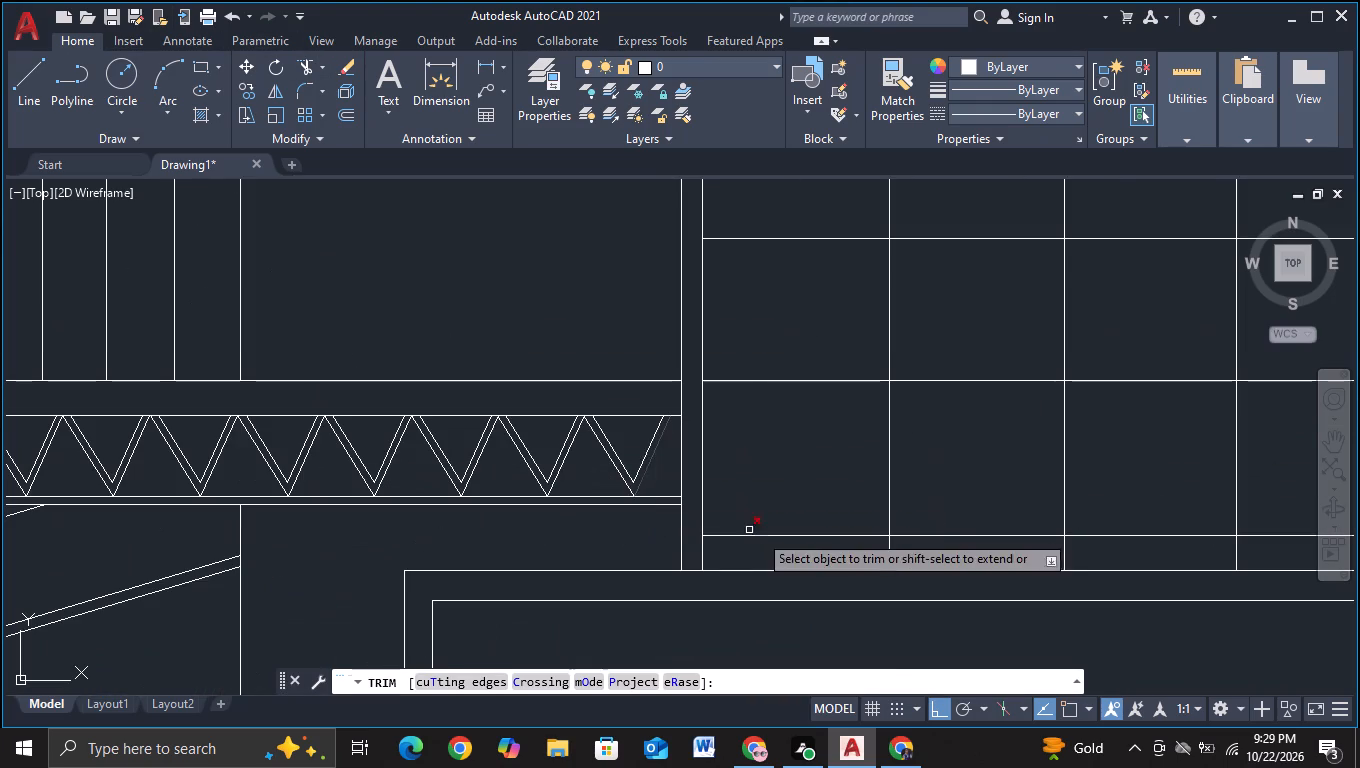
{"action": "left_click", "coordinate": [830, 553]}
{"action": "middle_click_drag", "start_coordinate": [990, 567], "coordinate": [1, 502]}
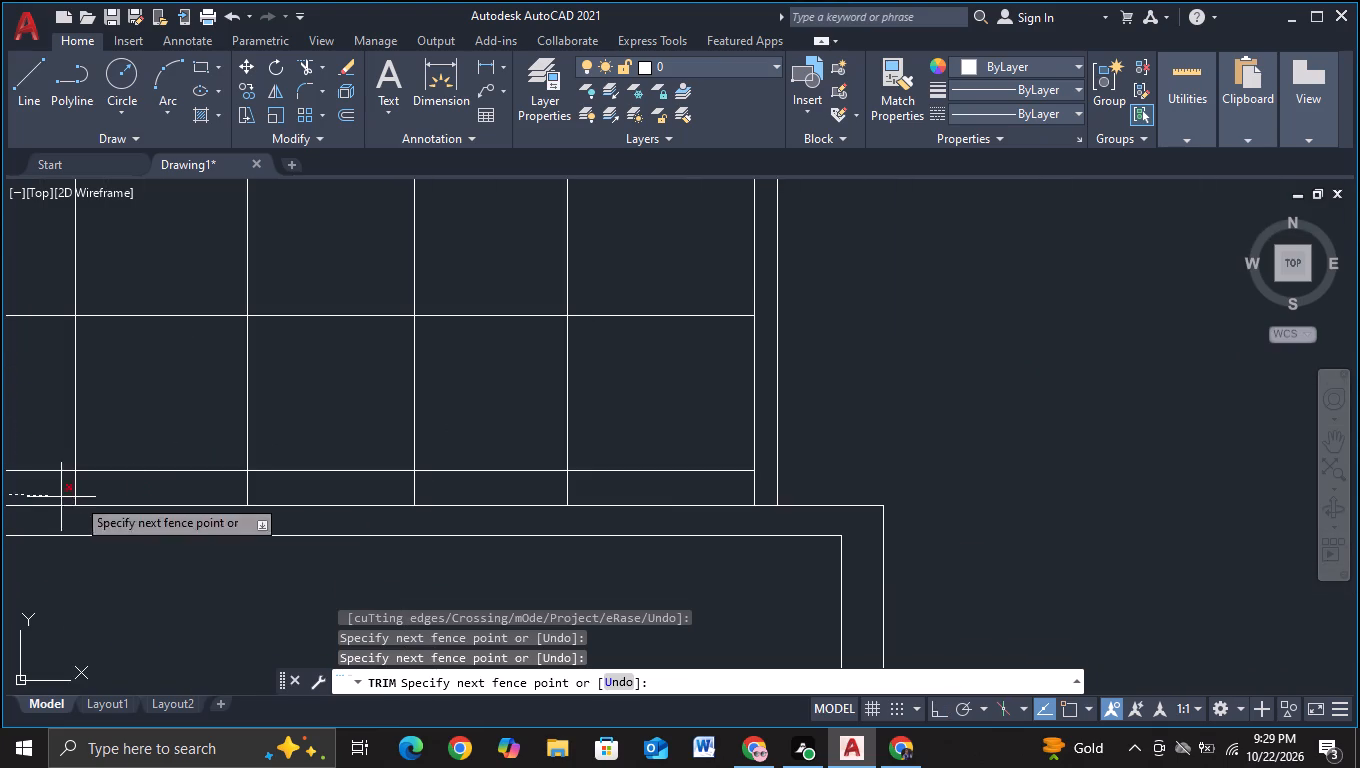
{"action": "left_click", "coordinate": [578, 484]}
{"action": "scroll", "coordinate": [738, 480], "scroll_direction": "down", "scroll_amount": 2}
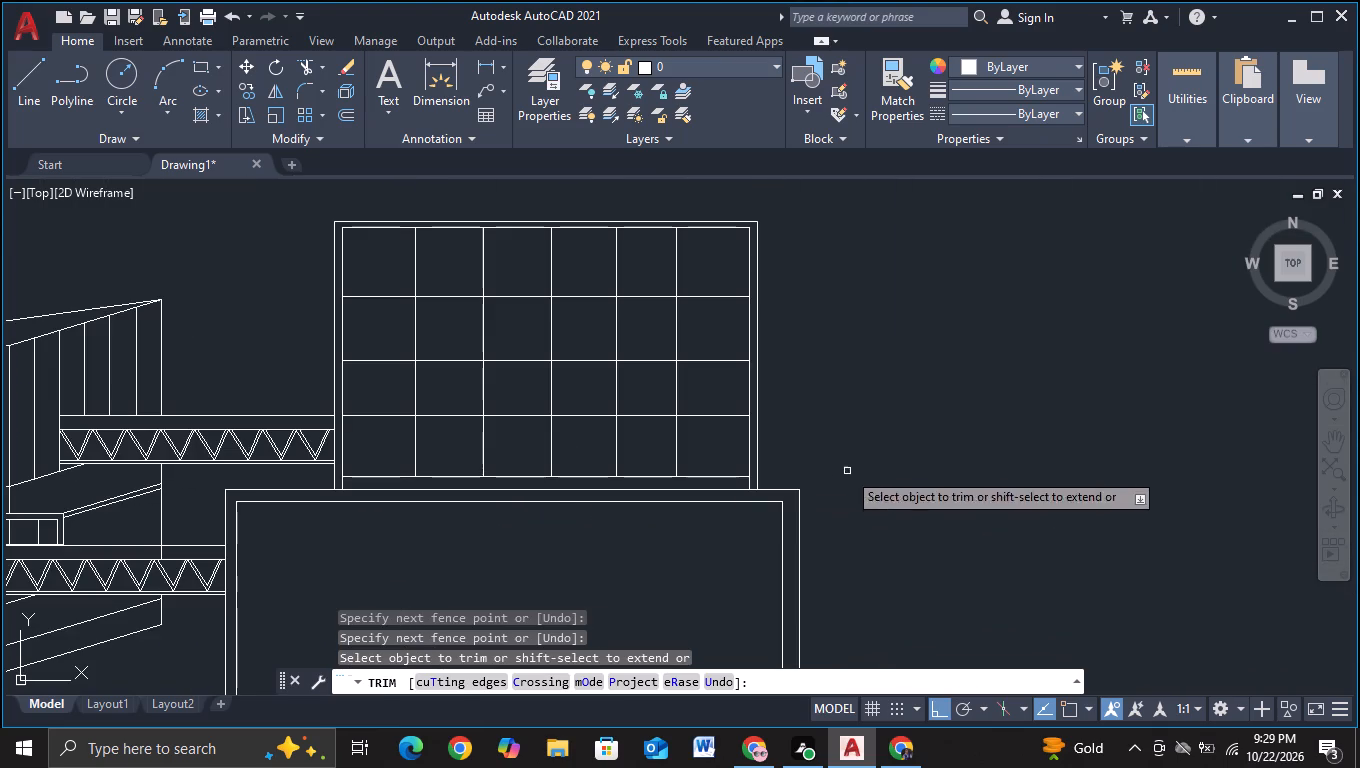
{"action": "middle_click_drag", "start_coordinate": [856, 466], "coordinate": [890, 423]}
{"action": "key", "text": "Escape"}
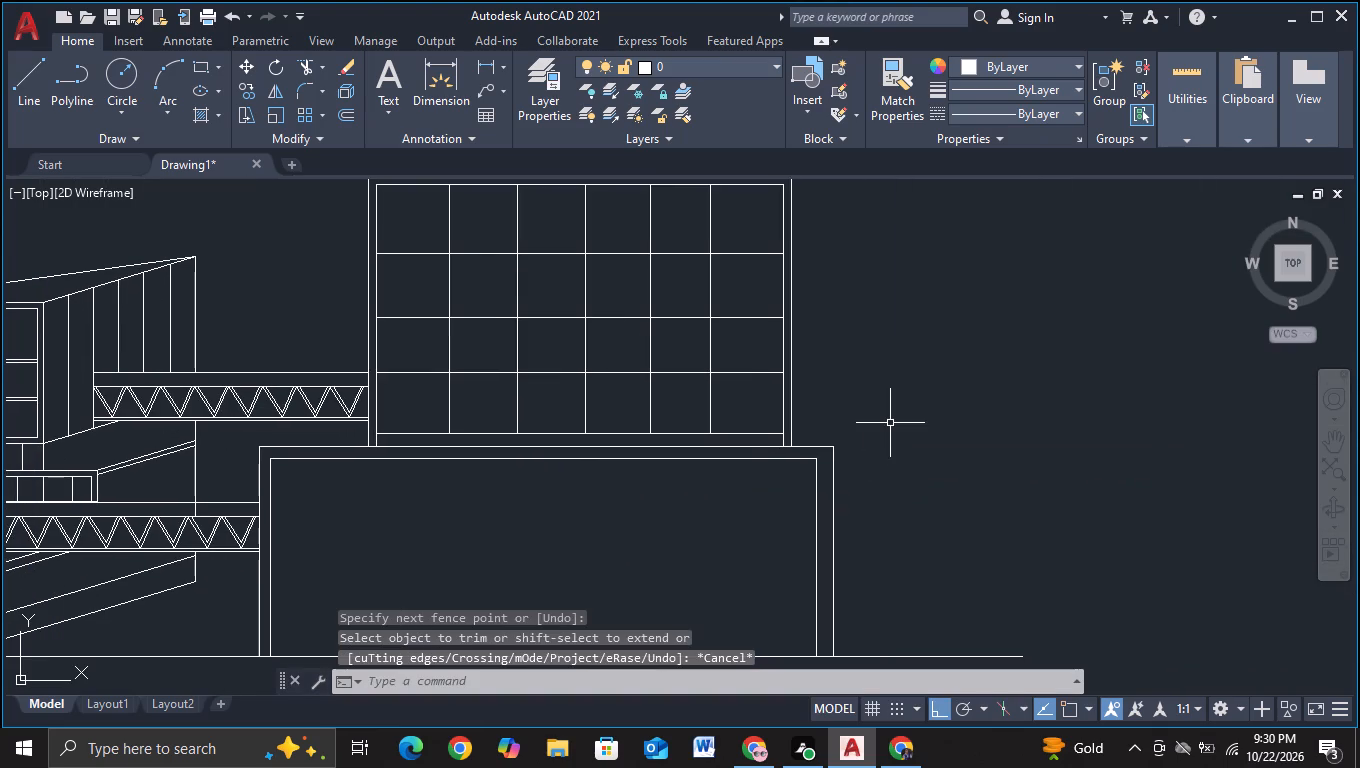
From the upper block's top-right corner, draw a line about 20 units long rising 9°, then a vertical about 101 units down past the ground line.
{"action": "scroll", "coordinate": [890, 423], "scroll_direction": "down", "scroll_amount": 2}
{"action": "middle_click_drag", "start_coordinate": [883, 442], "coordinate": [525, 448]}
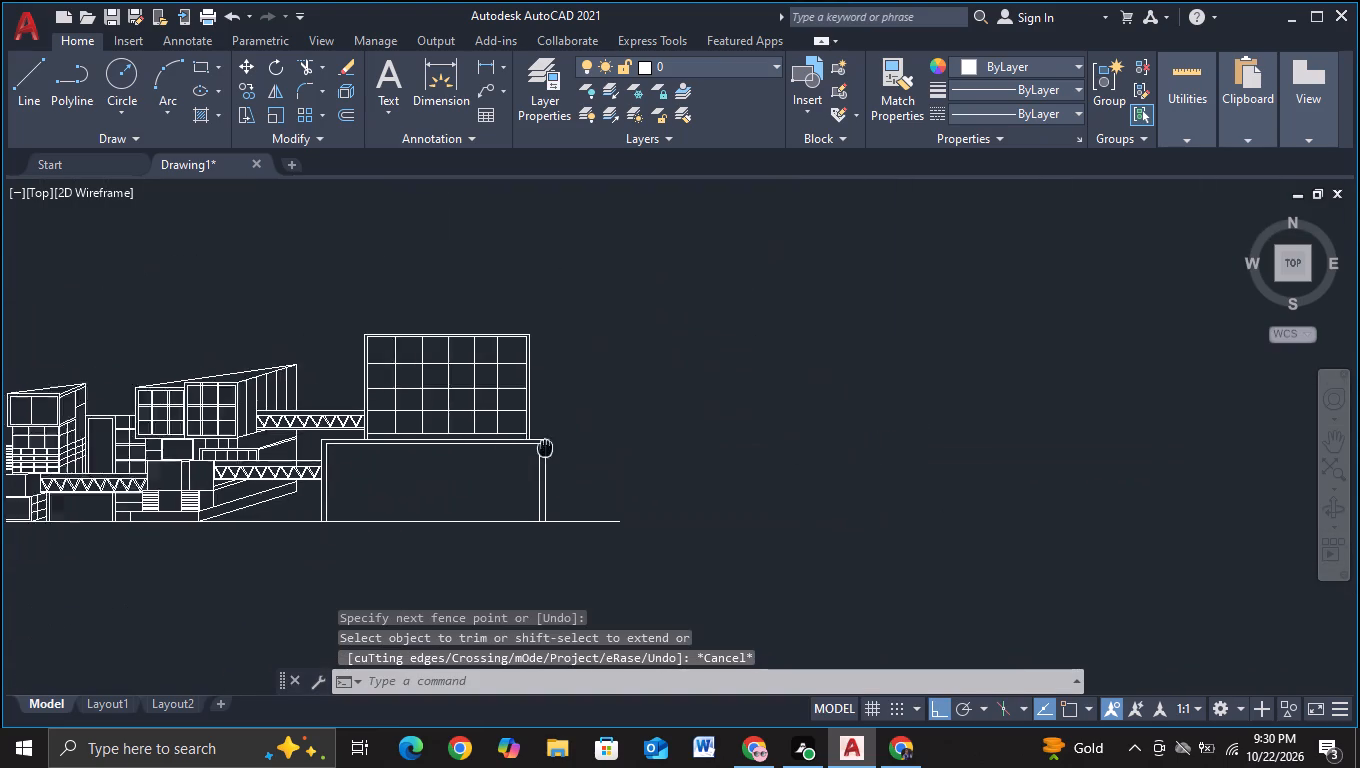
{"action": "left_click", "coordinate": [27, 108]}
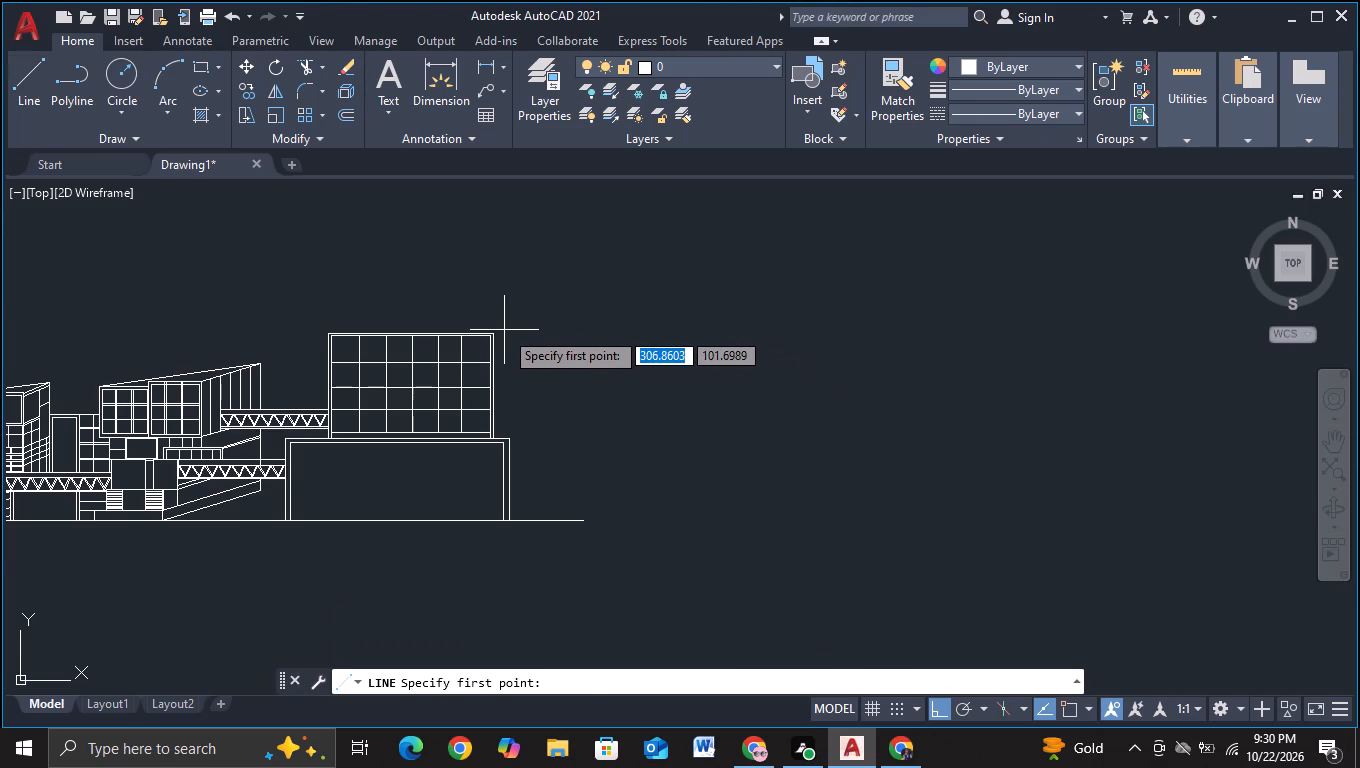
{"action": "key", "text": "F3"}
{"action": "key", "text": "F8"}
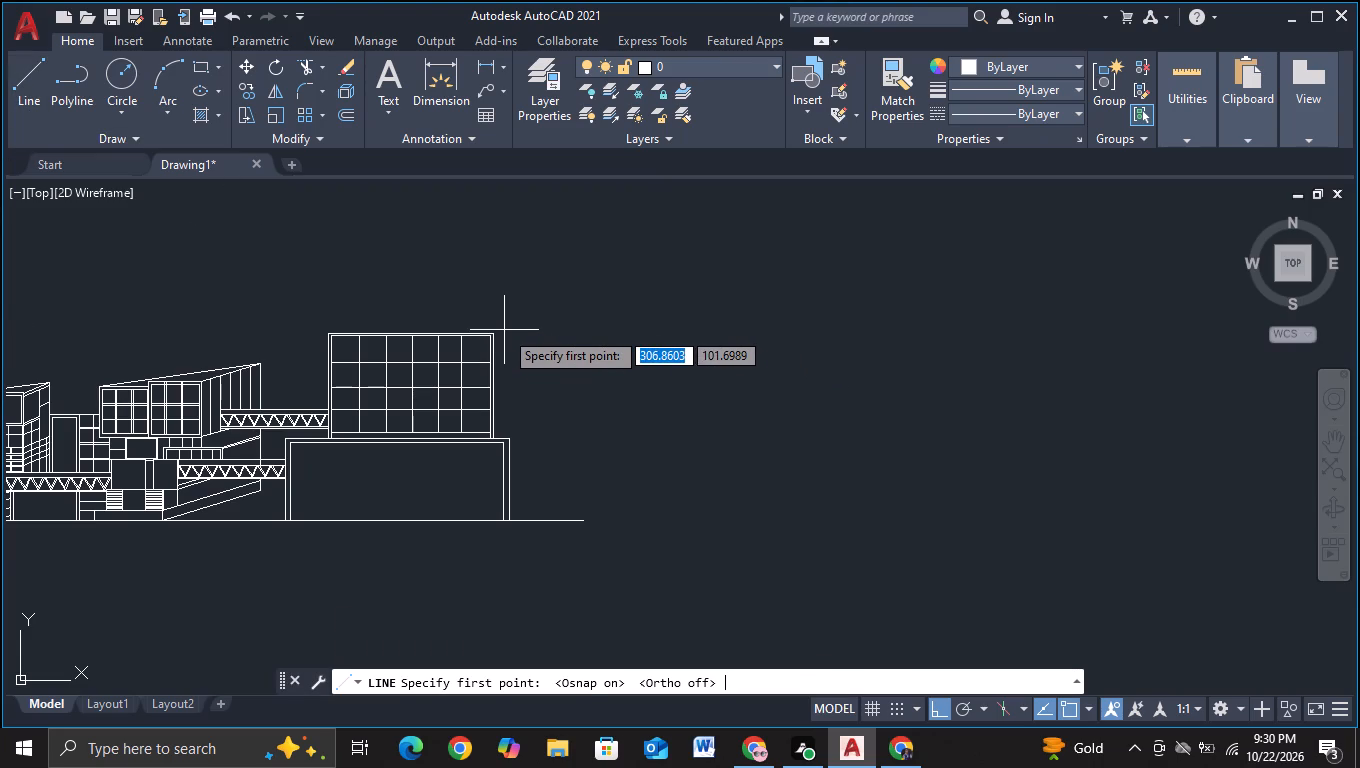
{"action": "left_click", "coordinate": [495, 334]}
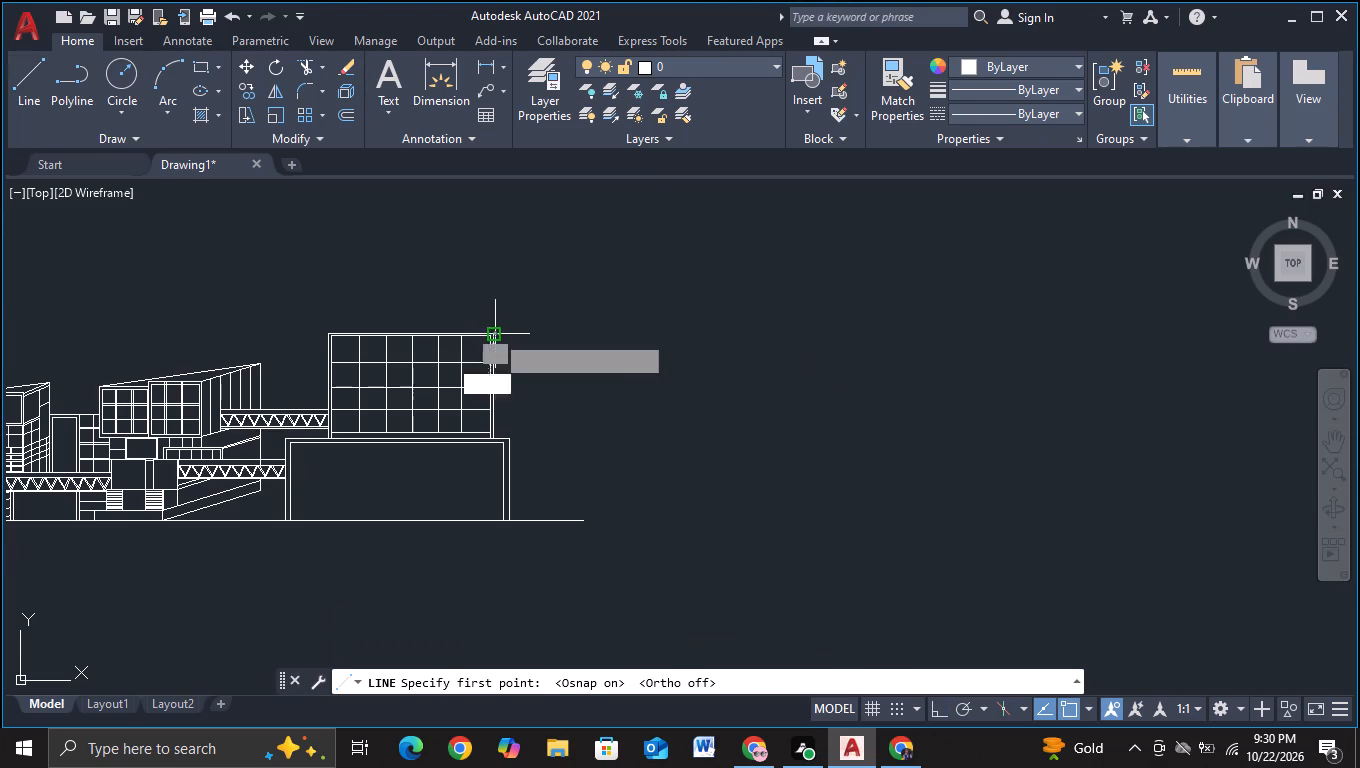
{"action": "scroll", "coordinate": [533, 334], "scroll_direction": "up", "scroll_amount": 2}
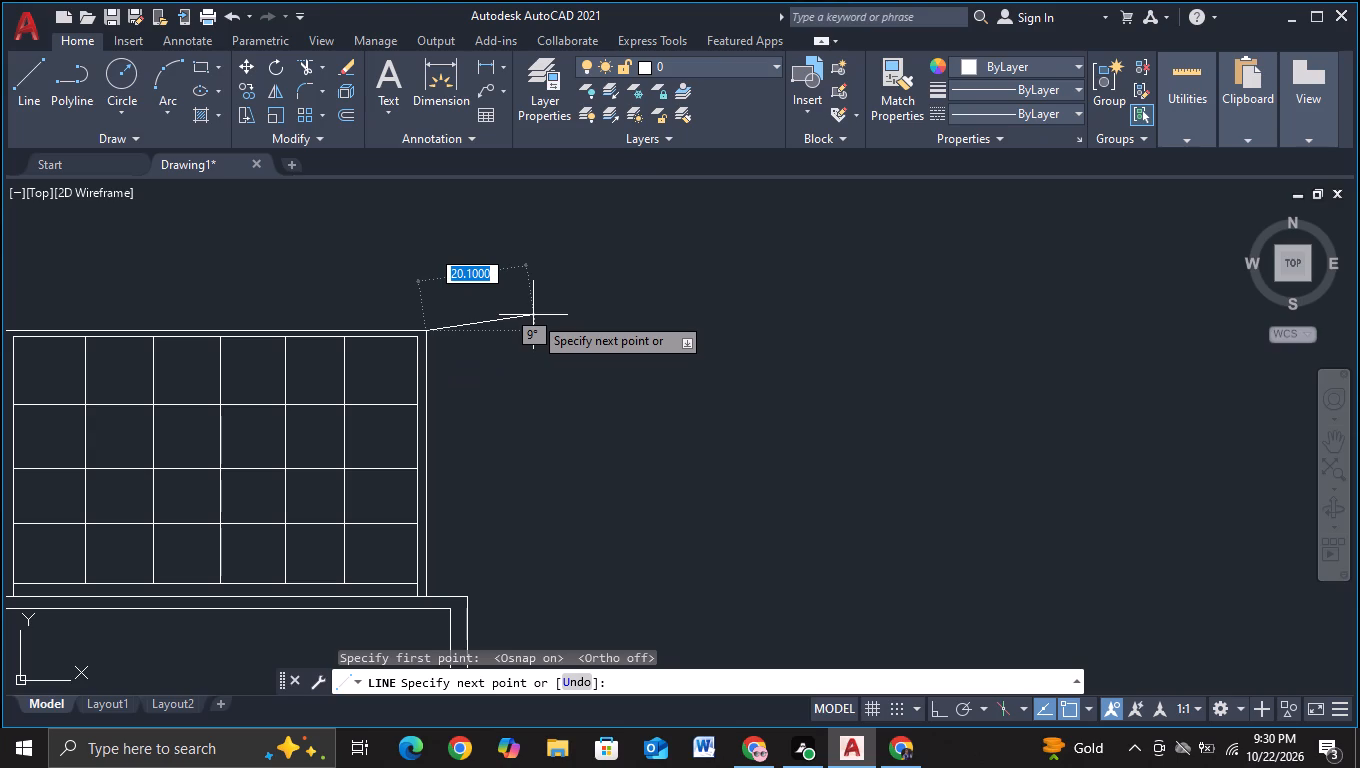
{"action": "left_click", "coordinate": [533, 315]}
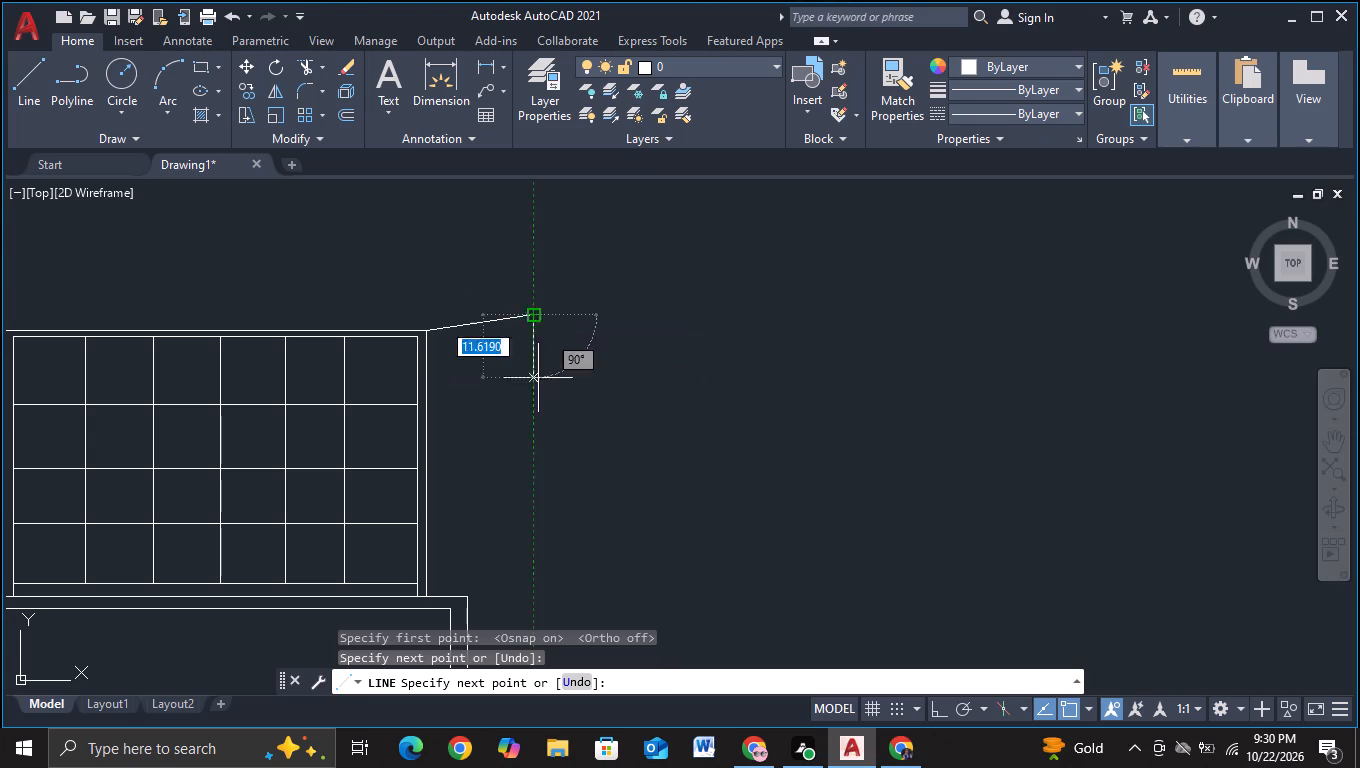
{"action": "middle_click_drag", "start_coordinate": [544, 487], "coordinate": [457, 375]}
{"action": "key", "text": "F8"}
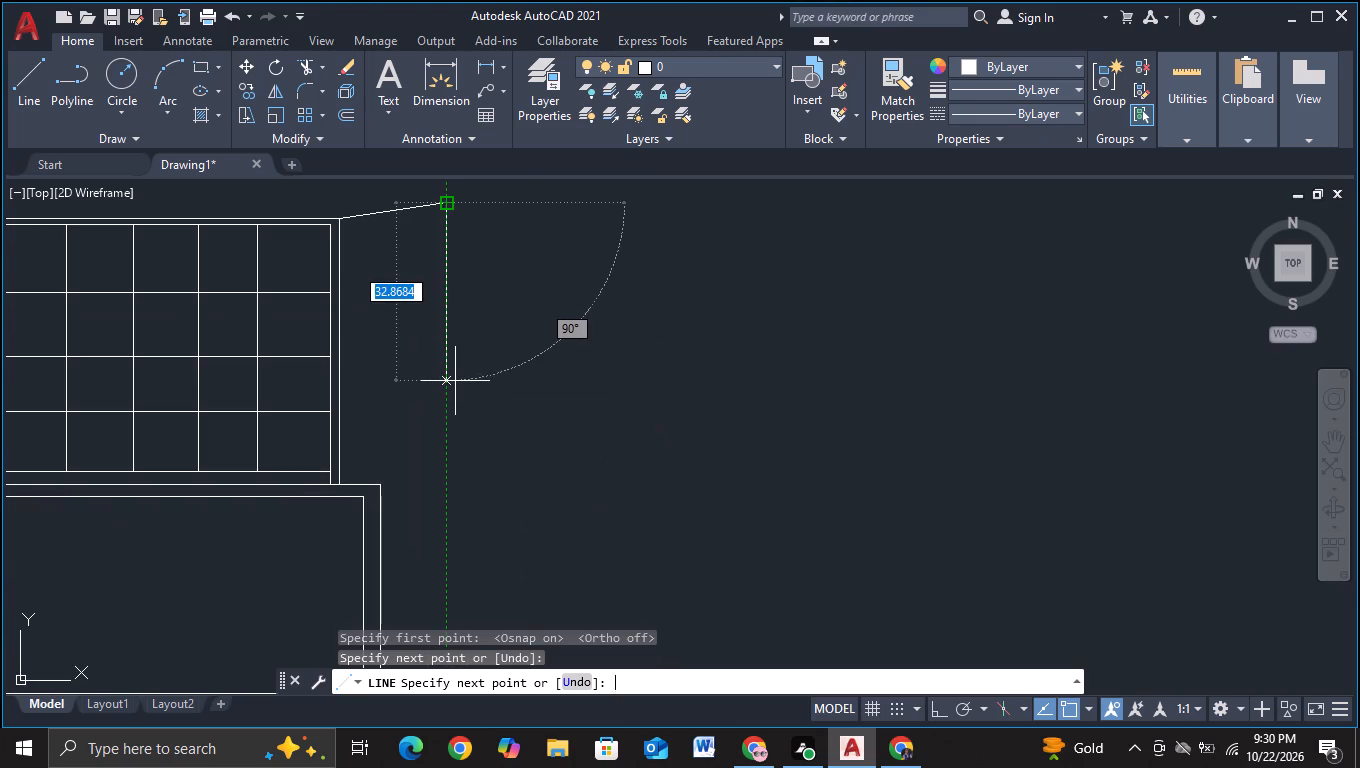
{"action": "middle_click_drag", "start_coordinate": [434, 510], "coordinate": [437, 363]}
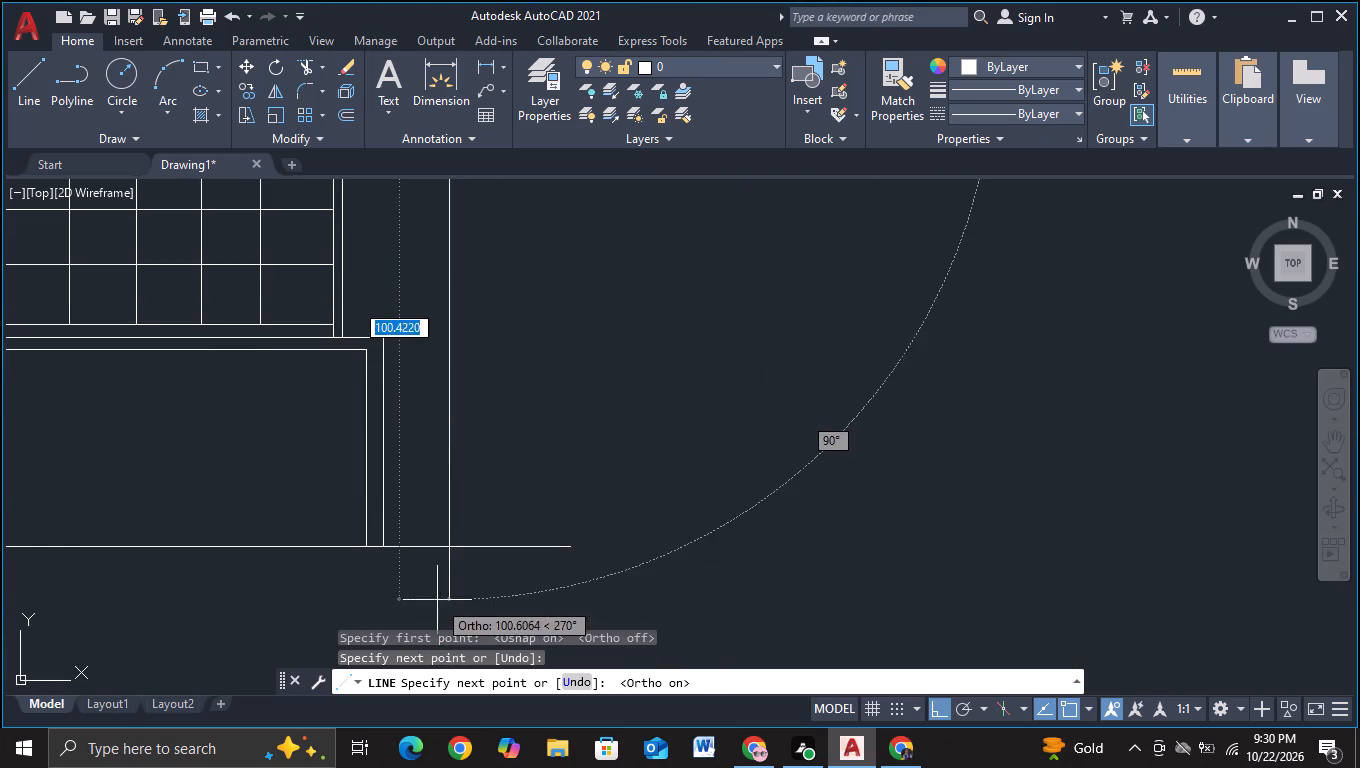
{"action": "left_click", "coordinate": [437, 600]}
{"action": "key", "text": "Escape"}
Trim the new vertical line's lower end at the ground line.
{"action": "left_click", "coordinate": [307, 65]}
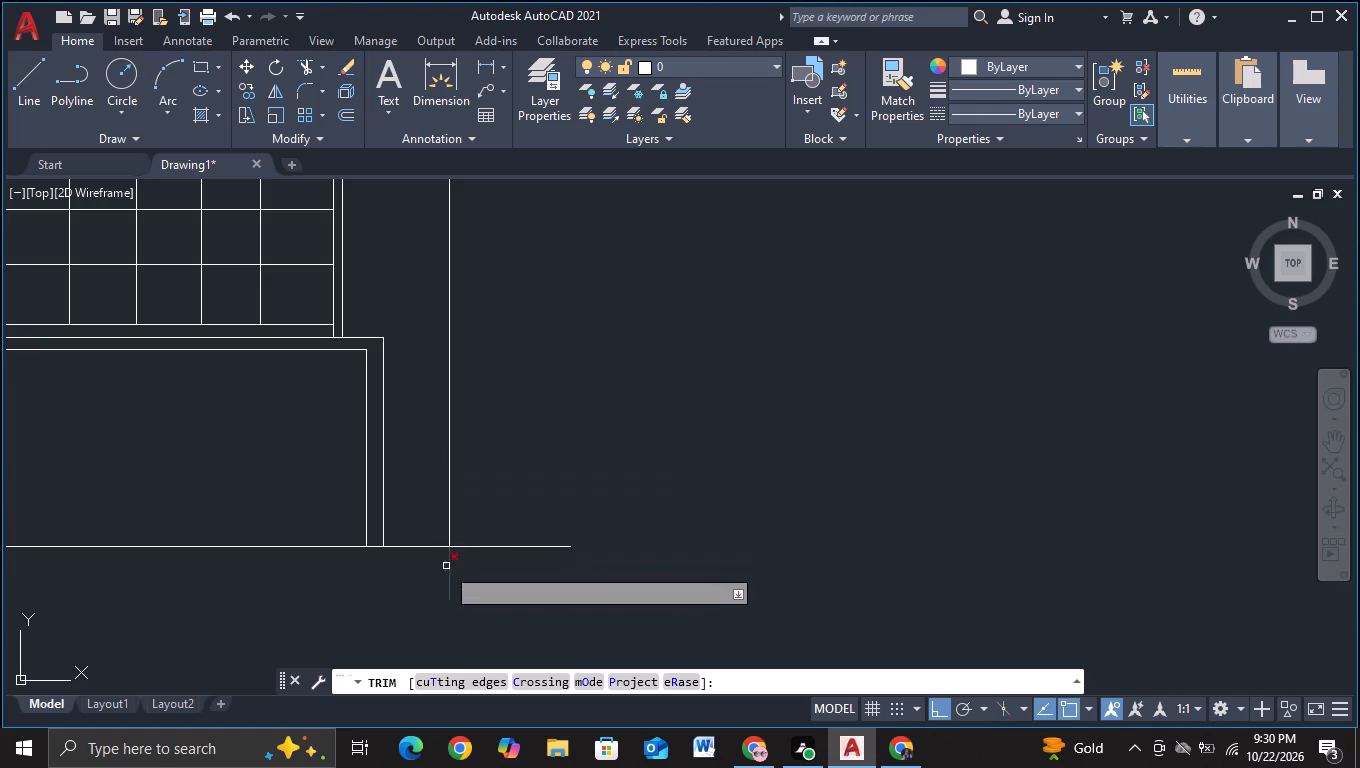
{"action": "left_click_drag", "start_coordinate": [426, 569], "coordinate": [537, 567]}
{"action": "key", "text": "Escape"}
Copy the short sloped top line straight down to the new vertical line's foot at the ground line.
{"action": "middle_click_drag", "start_coordinate": [494, 382], "coordinate": [457, 715]}
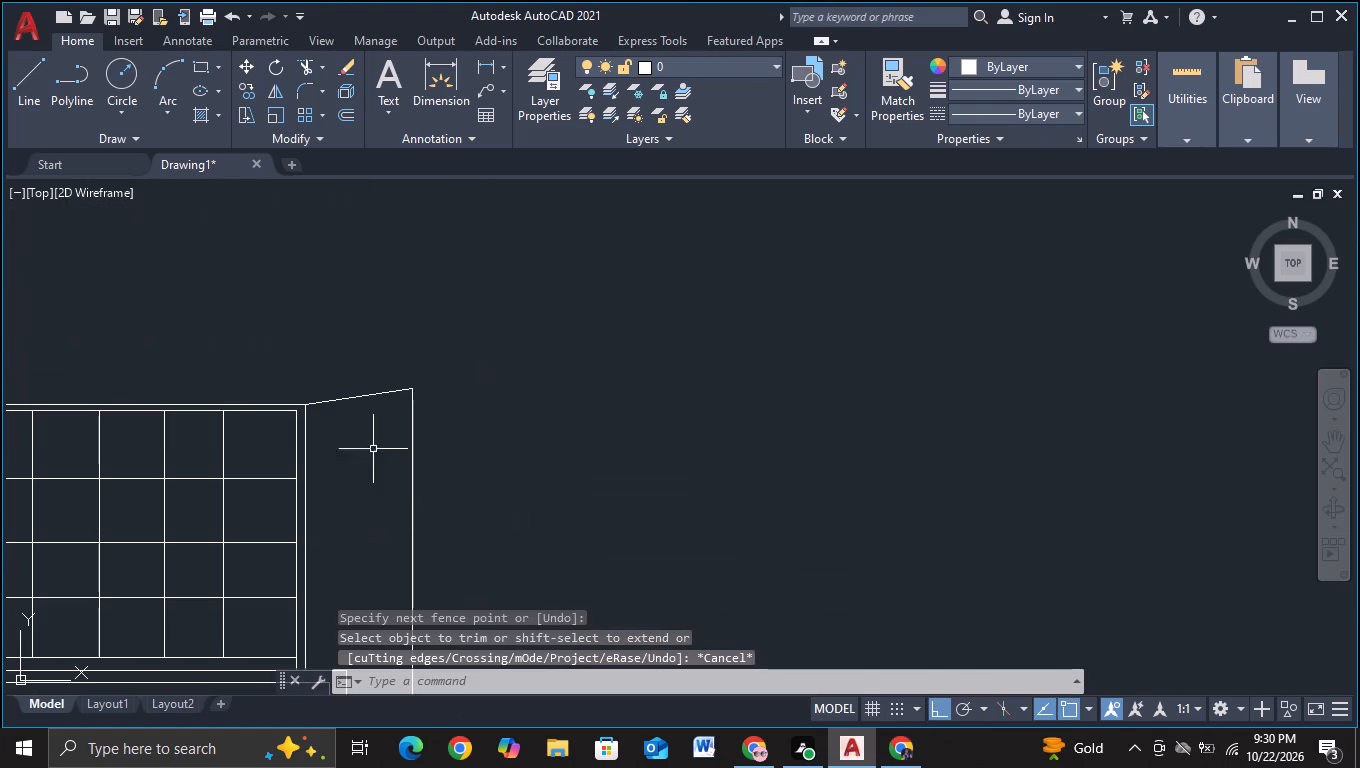
{"action": "left_click", "coordinate": [356, 398]}
{"action": "key", "text": "c"}
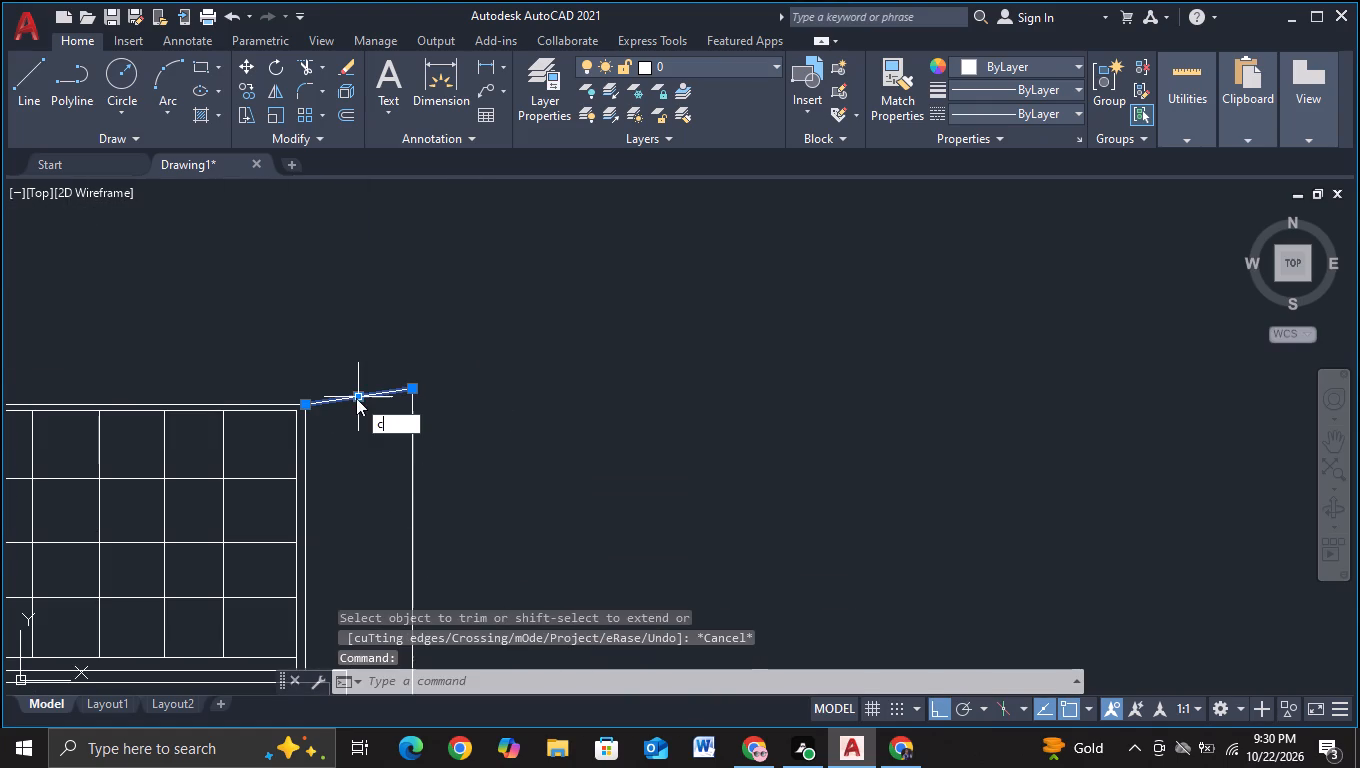
{"action": "left_click", "coordinate": [428, 462]}
{"action": "left_click_drag", "start_coordinate": [370, 399], "coordinate": [372, 426]}
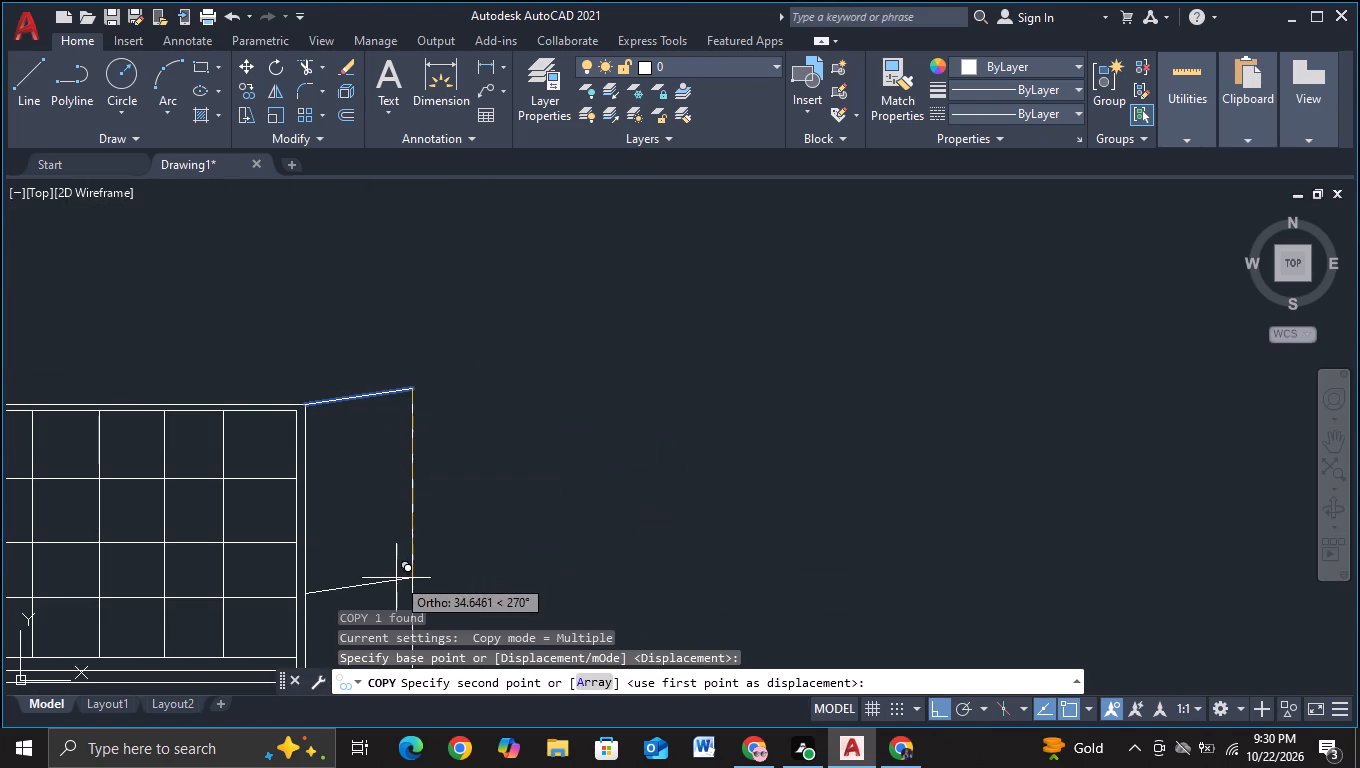
{"action": "middle_click_drag", "start_coordinate": [396, 578], "coordinate": [425, 344]}
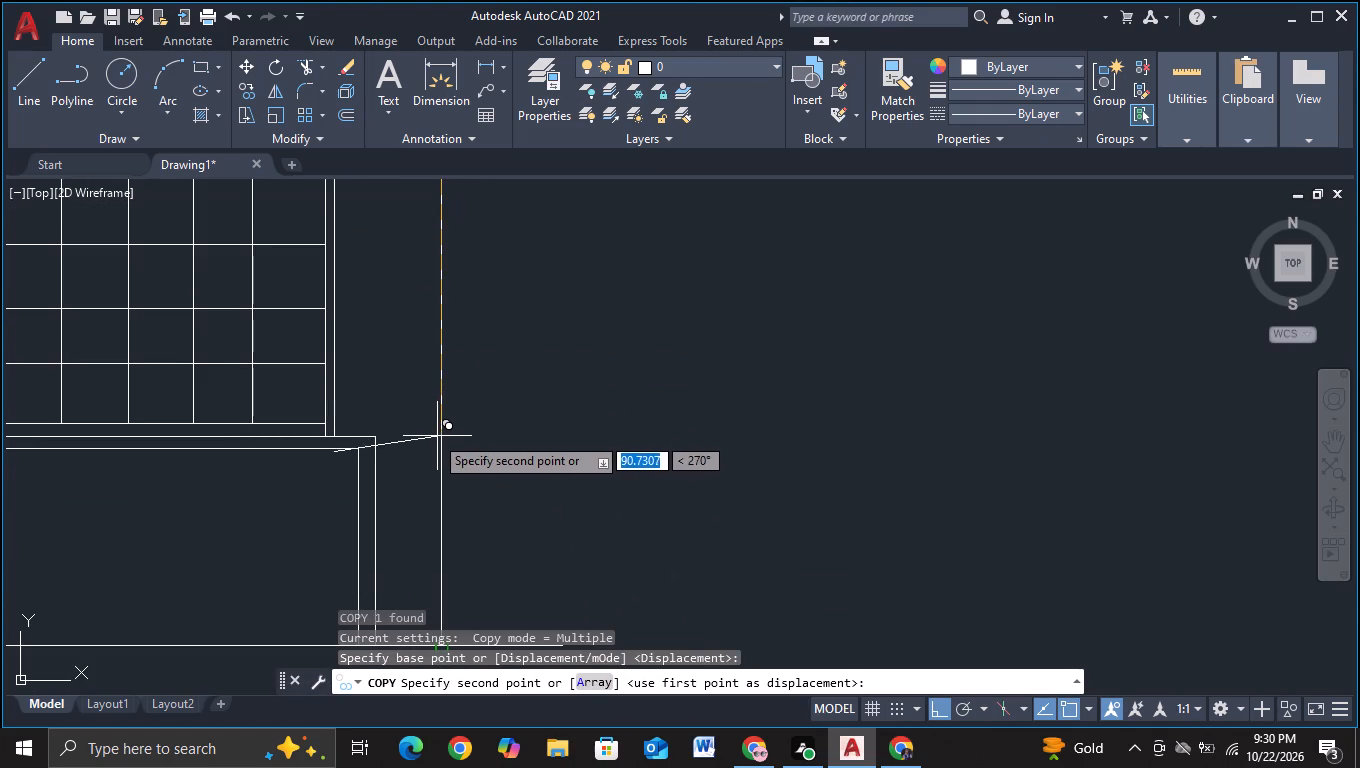
{"action": "left_click", "coordinate": [431, 427]}
{"action": "key", "text": "Escape"}
Copy the sloped top line straight down so it passes through the lower block's top-right corner.
{"action": "scroll", "coordinate": [410, 434], "scroll_direction": "down", "scroll_amount": 2}
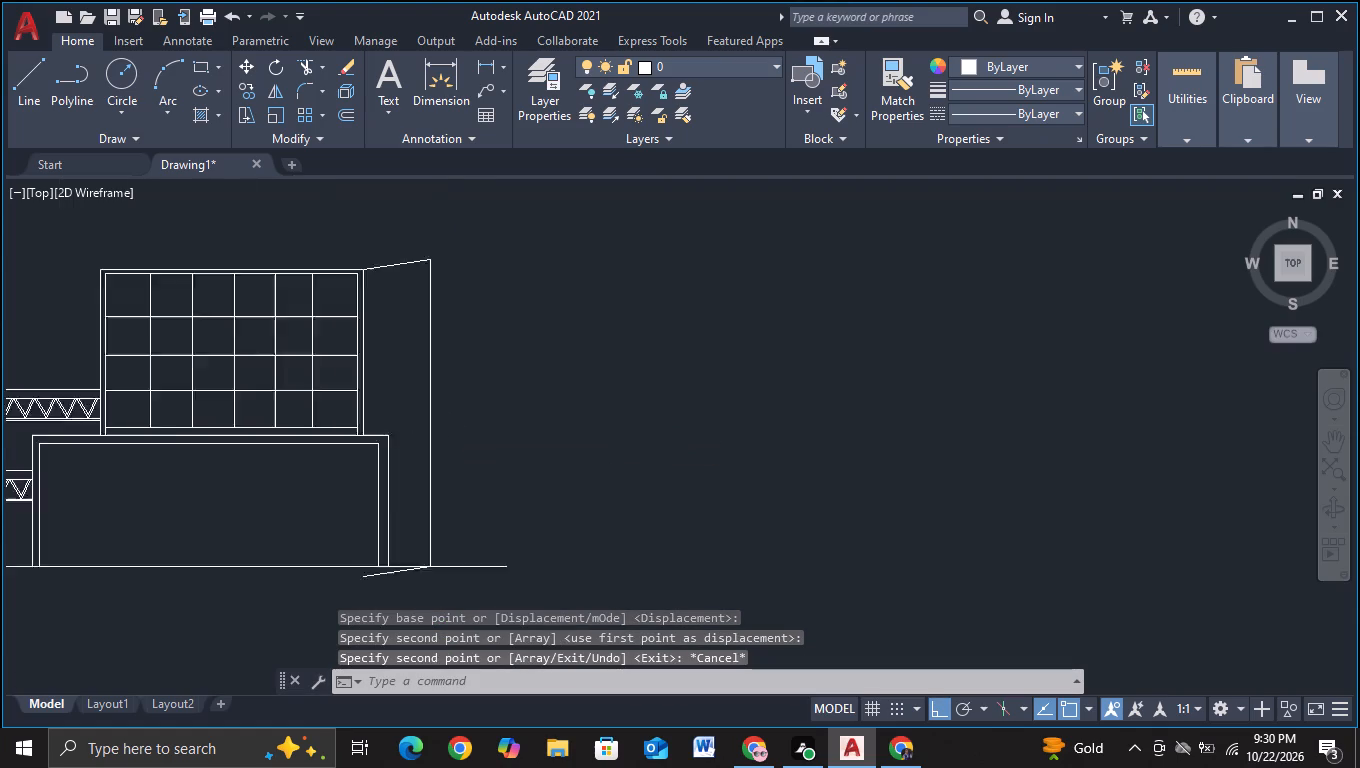
{"action": "scroll", "coordinate": [410, 434], "scroll_direction": "down", "scroll_amount": 1}
{"action": "left_click", "coordinate": [401, 369]}
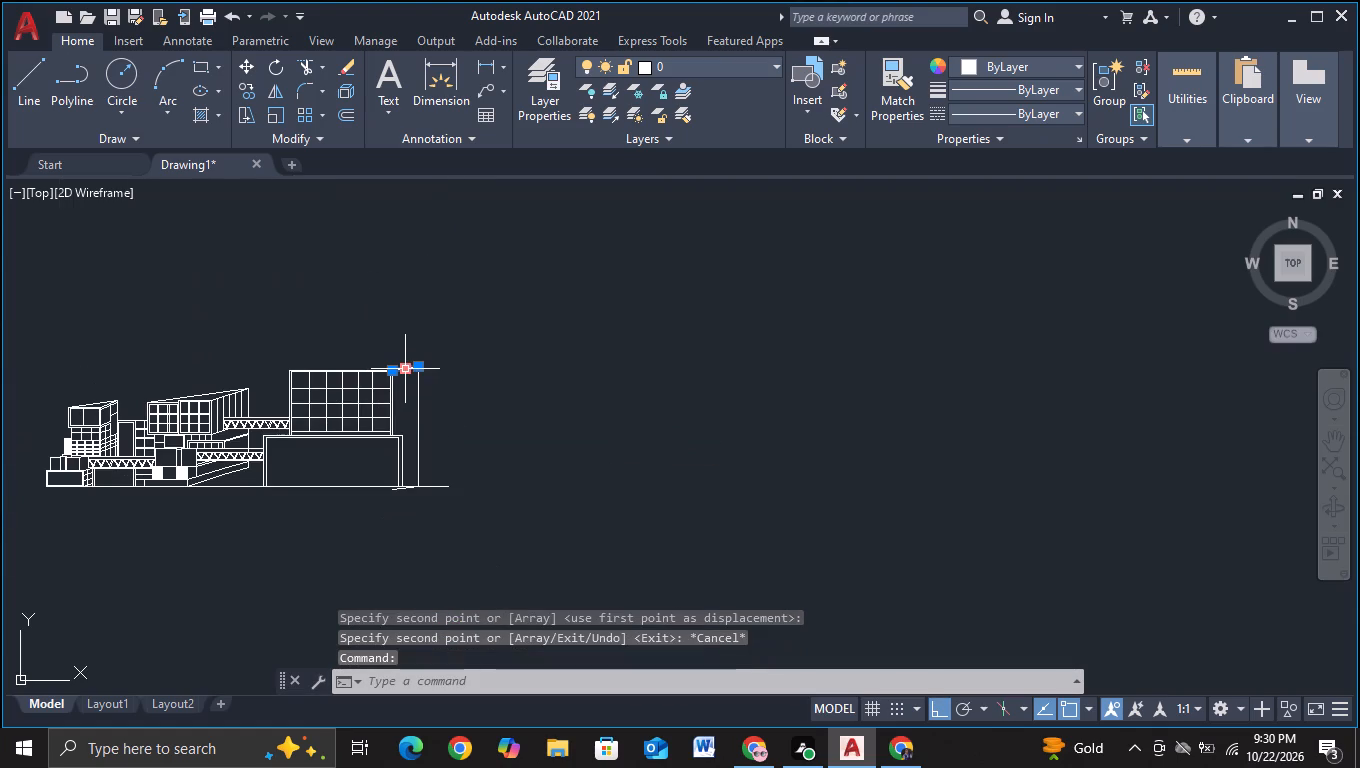
{"action": "key", "text": "c"}
{"action": "left_click", "coordinate": [451, 439]}
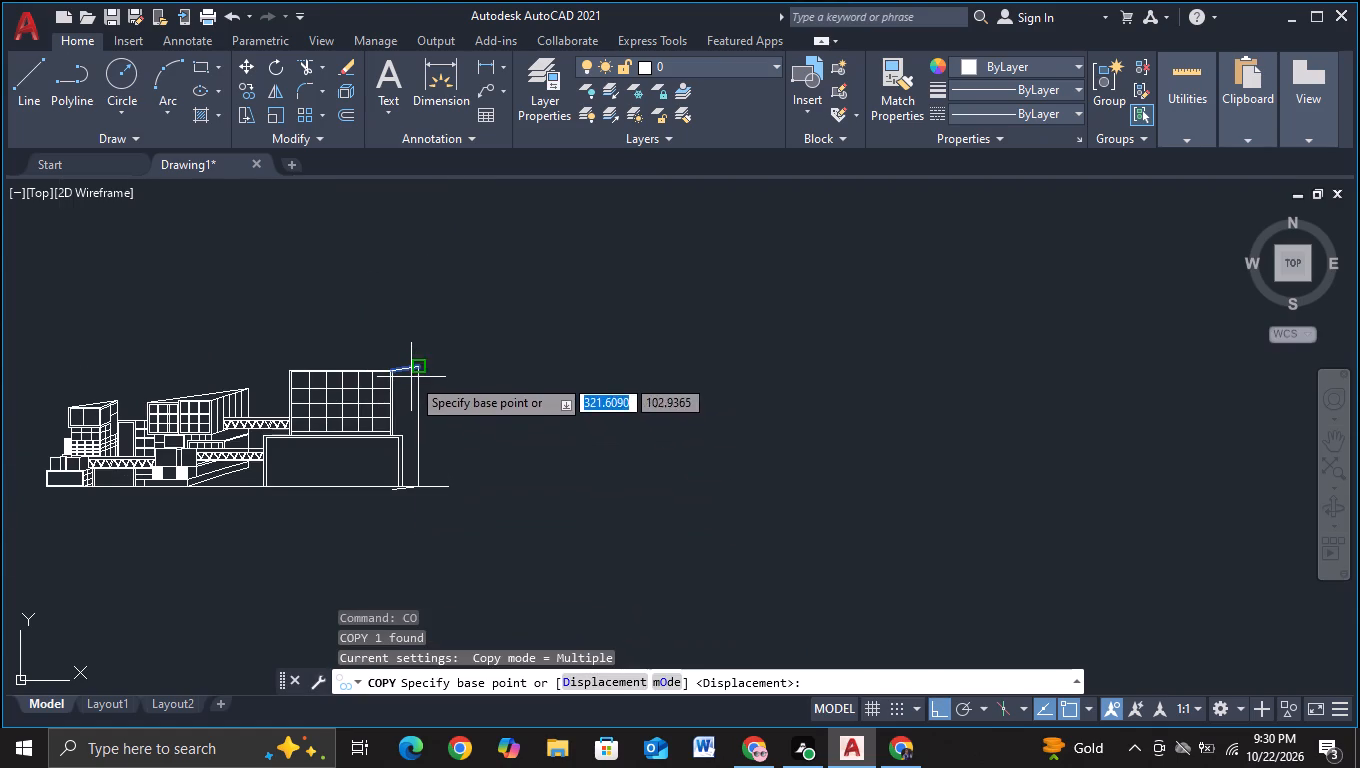
{"action": "left_click", "coordinate": [411, 376]}
{"action": "scroll", "coordinate": [438, 479], "scroll_direction": "up", "scroll_amount": 2}
{"action": "scroll", "coordinate": [390, 379], "scroll_direction": "up", "scroll_amount": 2}
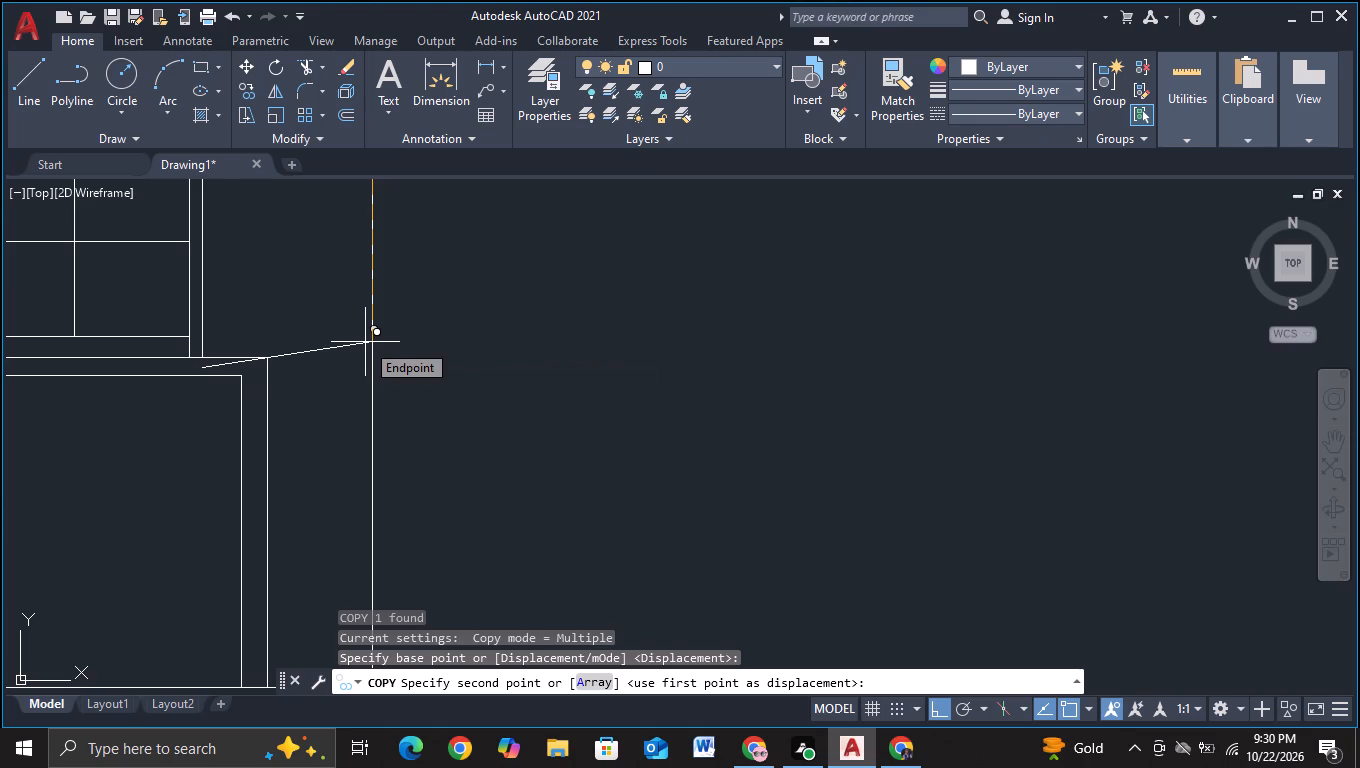
{"action": "key", "text": "F3"}
{"action": "left_click", "coordinate": [365, 342]}
{"action": "key", "text": "Escape"}
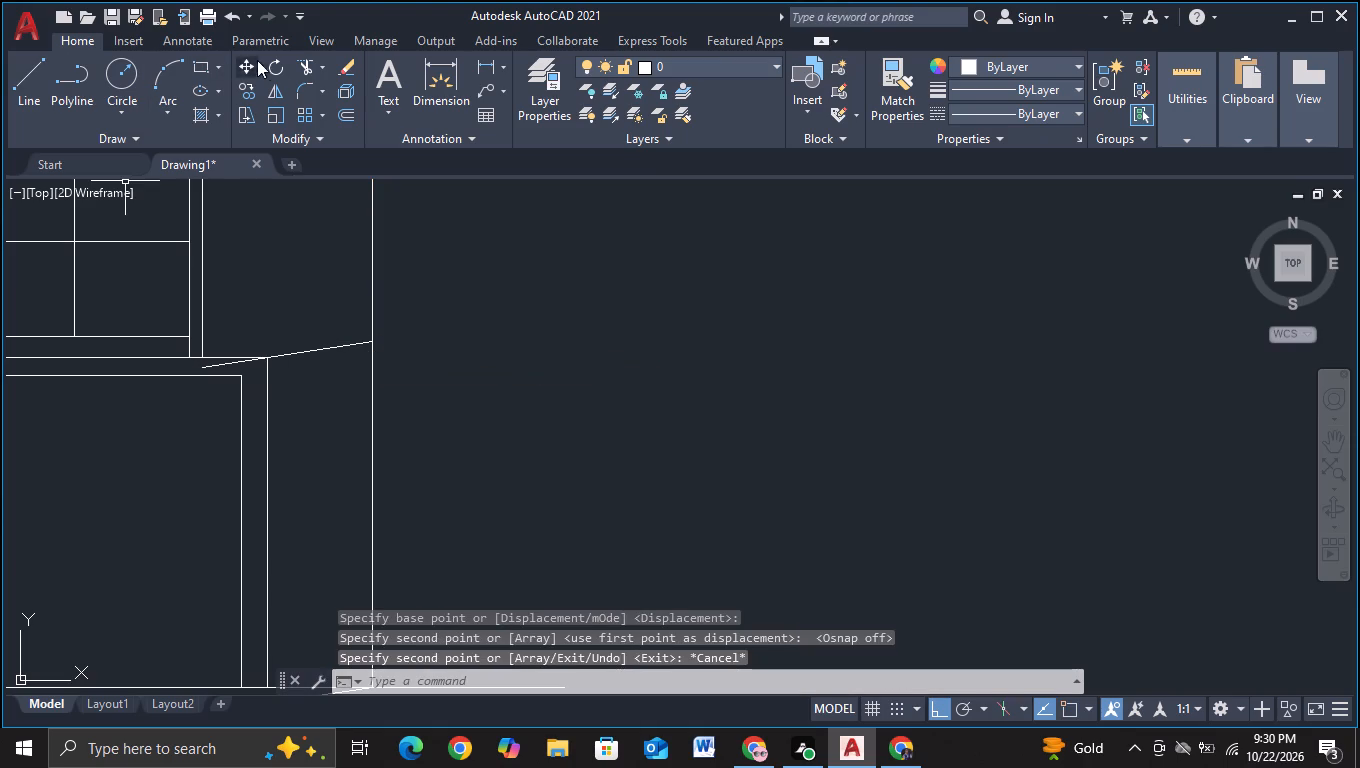
Trim the part of the middle sloped line that projects inside the lower block's top-right corner.
{"action": "left_click", "coordinate": [311, 67]}
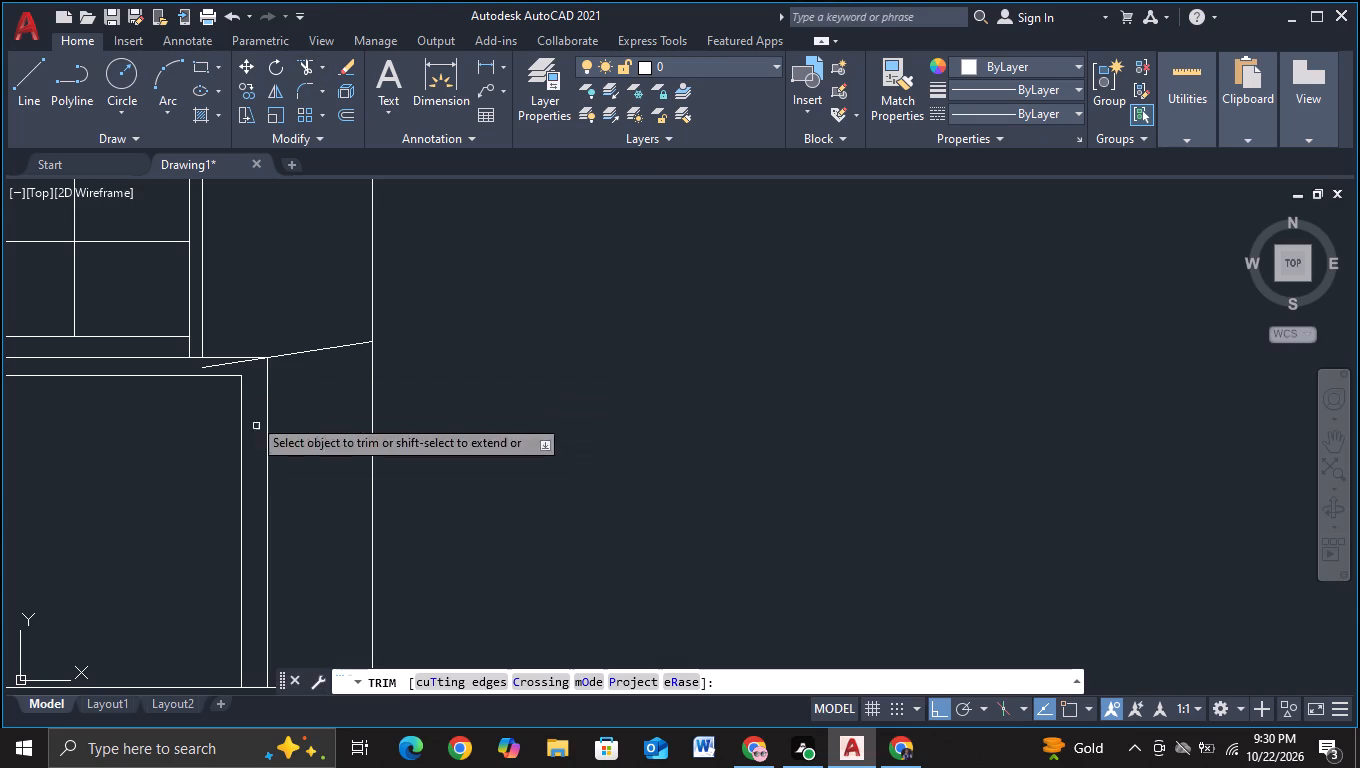
{"action": "left_click", "coordinate": [235, 363]}
{"action": "scroll", "coordinate": [552, 375], "scroll_direction": "down", "scroll_amount": 2}
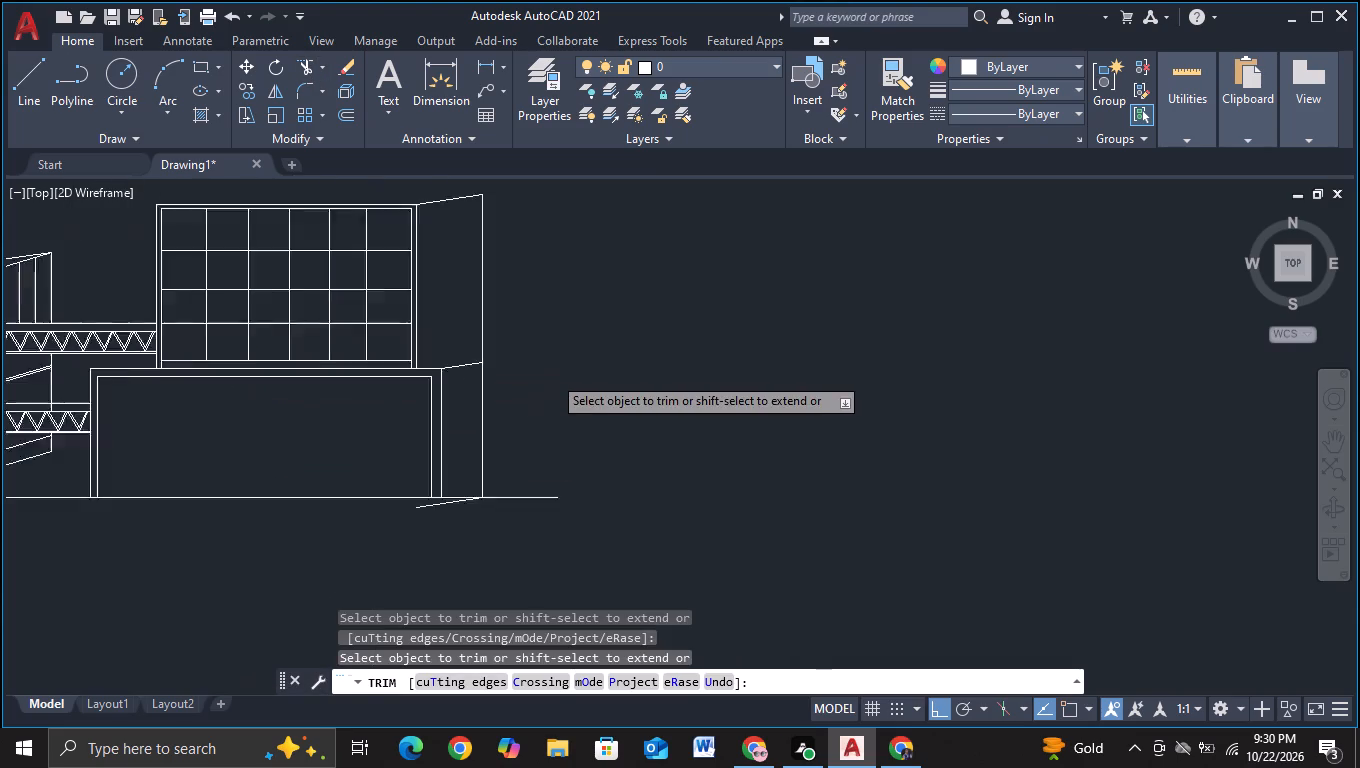
{"action": "scroll", "coordinate": [552, 375], "scroll_direction": "down", "scroll_amount": 1}
{"action": "key", "text": "Escape"}
Trim away the bottom sloped line projecting below the ground line at the foot of the receding side face.
{"action": "left_click", "coordinate": [307, 75]}
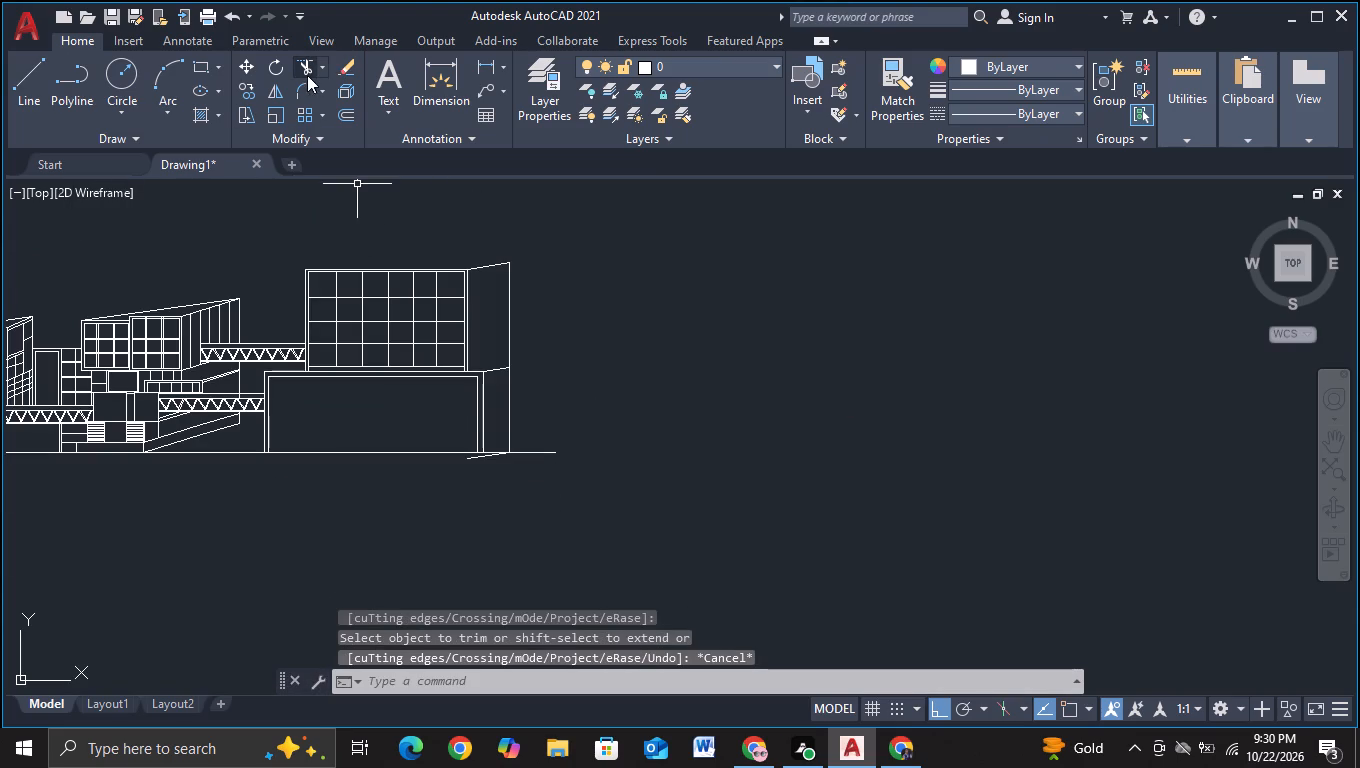
{"action": "left_click", "coordinate": [481, 460]}
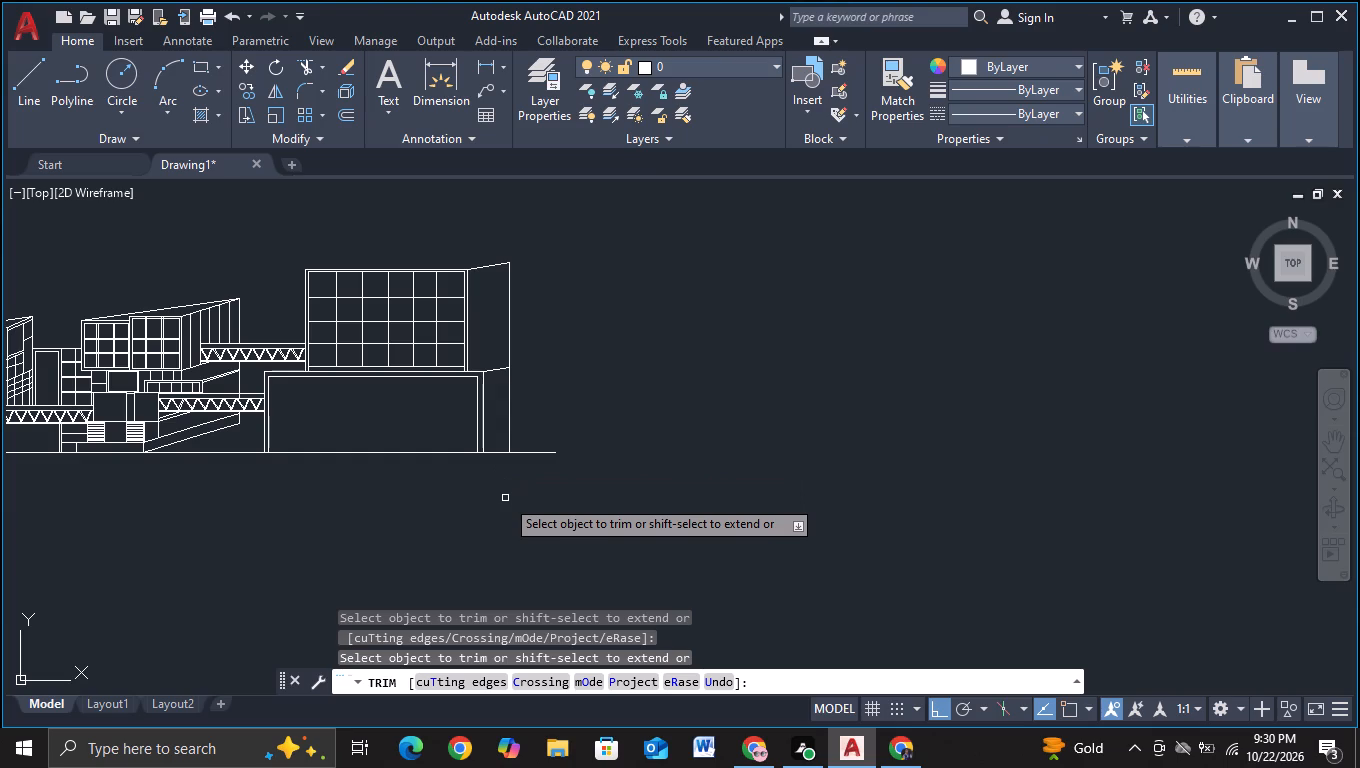
{"action": "key", "text": "Escape"}
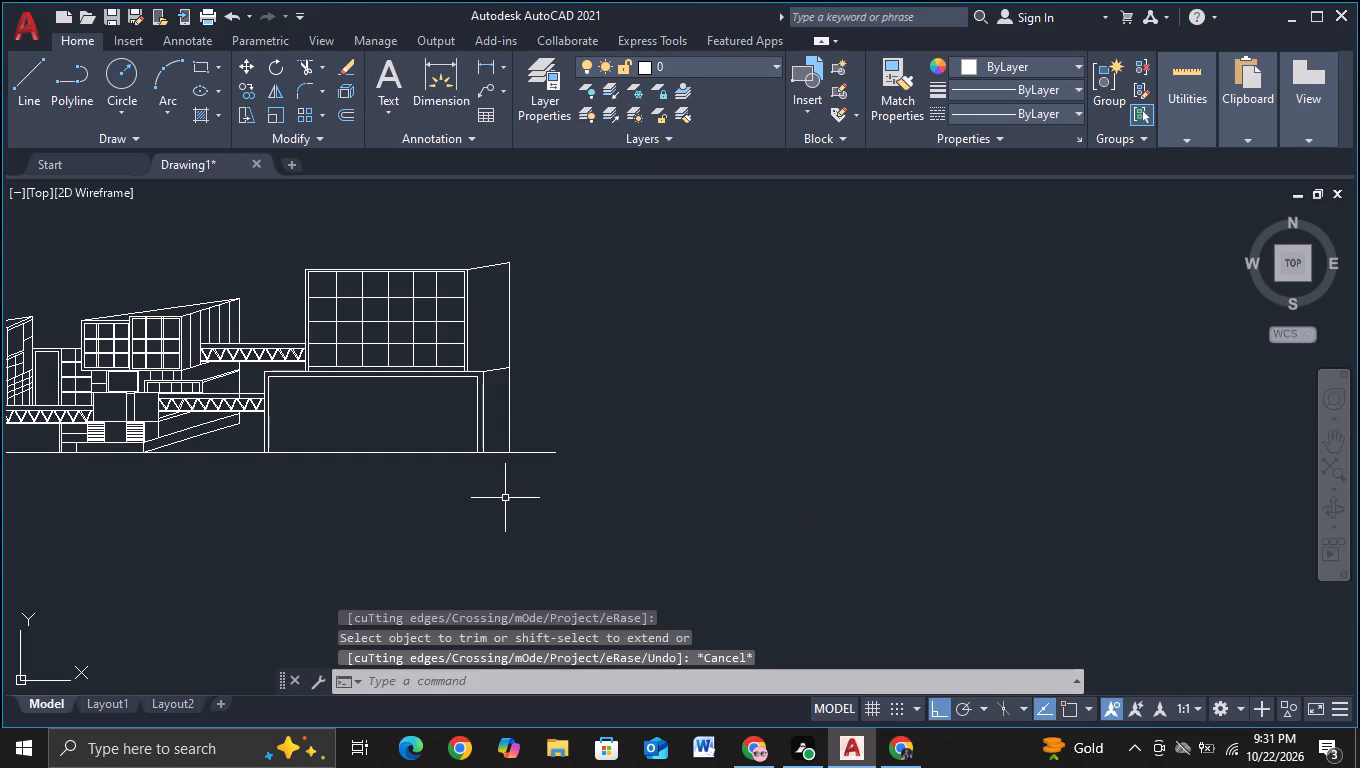
Copy the upper truss bridge beside the gridded block straight down into the empty space below the ground line.
{"action": "middle_click_drag", "start_coordinate": [362, 519], "coordinate": [613, 467]}
{"action": "scroll", "coordinate": [483, 414], "scroll_direction": "up", "scroll_amount": 1}
{"action": "middle_click_drag", "start_coordinate": [490, 455], "coordinate": [519, 605]}
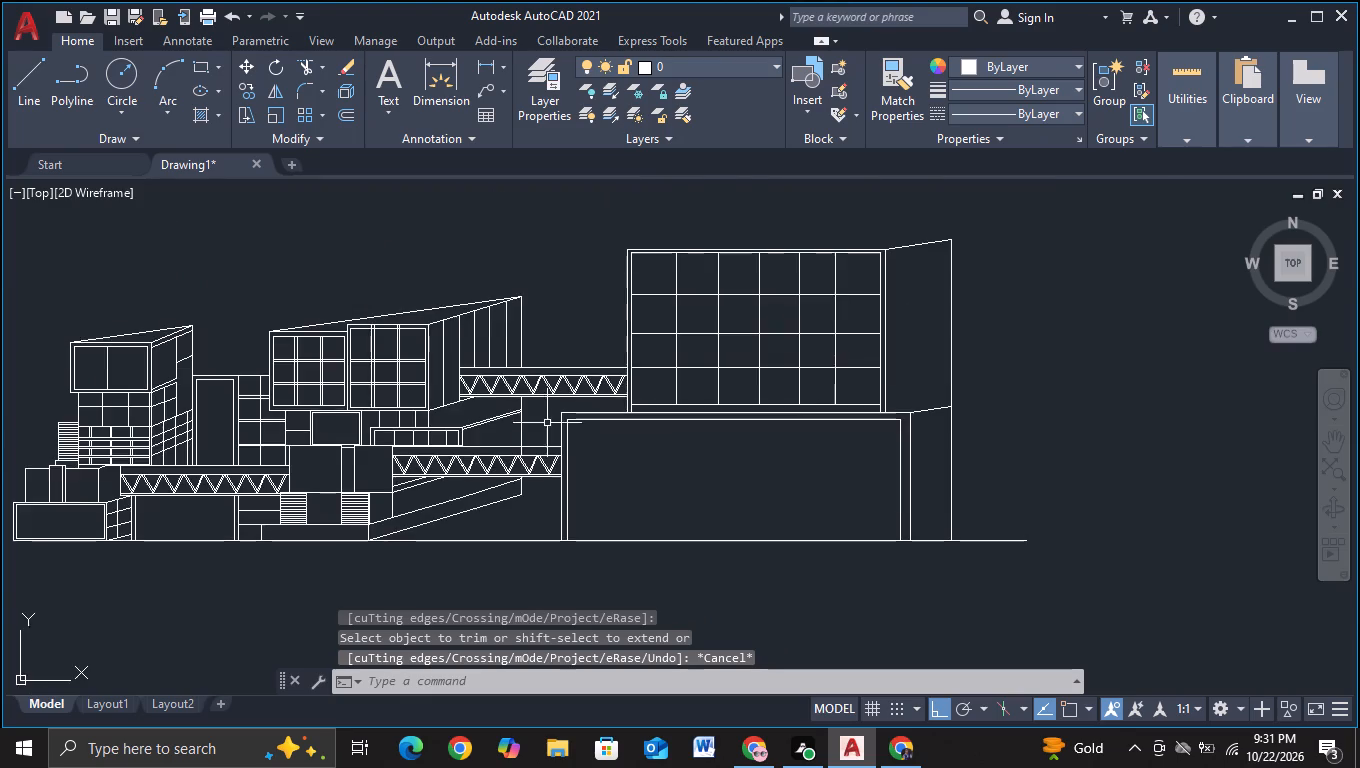
{"action": "scroll", "coordinate": [547, 422], "scroll_direction": "up", "scroll_amount": 2}
{"action": "middle_click_drag", "start_coordinate": [574, 397], "coordinate": [603, 474]}
{"action": "scroll", "coordinate": [526, 412], "scroll_direction": "up", "scroll_amount": 2}
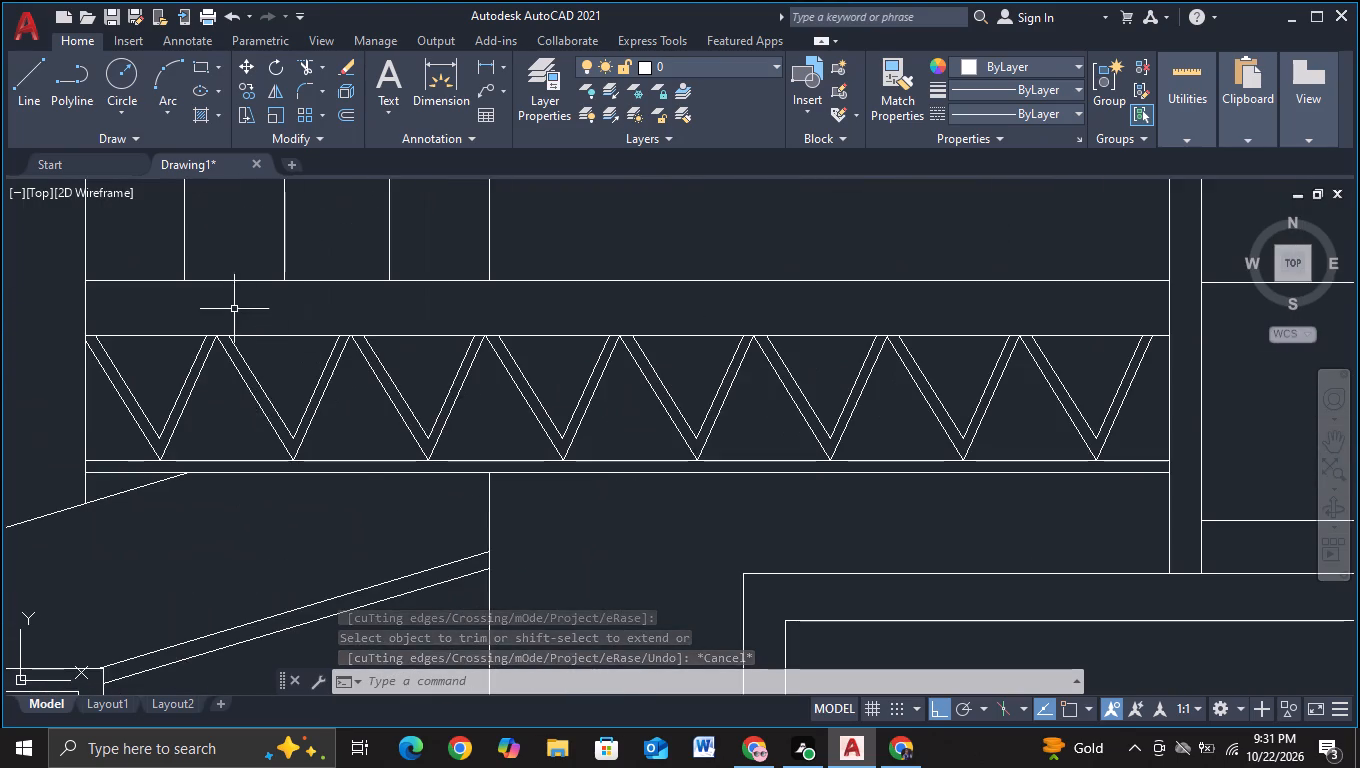
{"action": "scroll", "coordinate": [234, 307], "scroll_direction": "down", "scroll_amount": 1}
{"action": "left_click", "coordinate": [125, 257]}
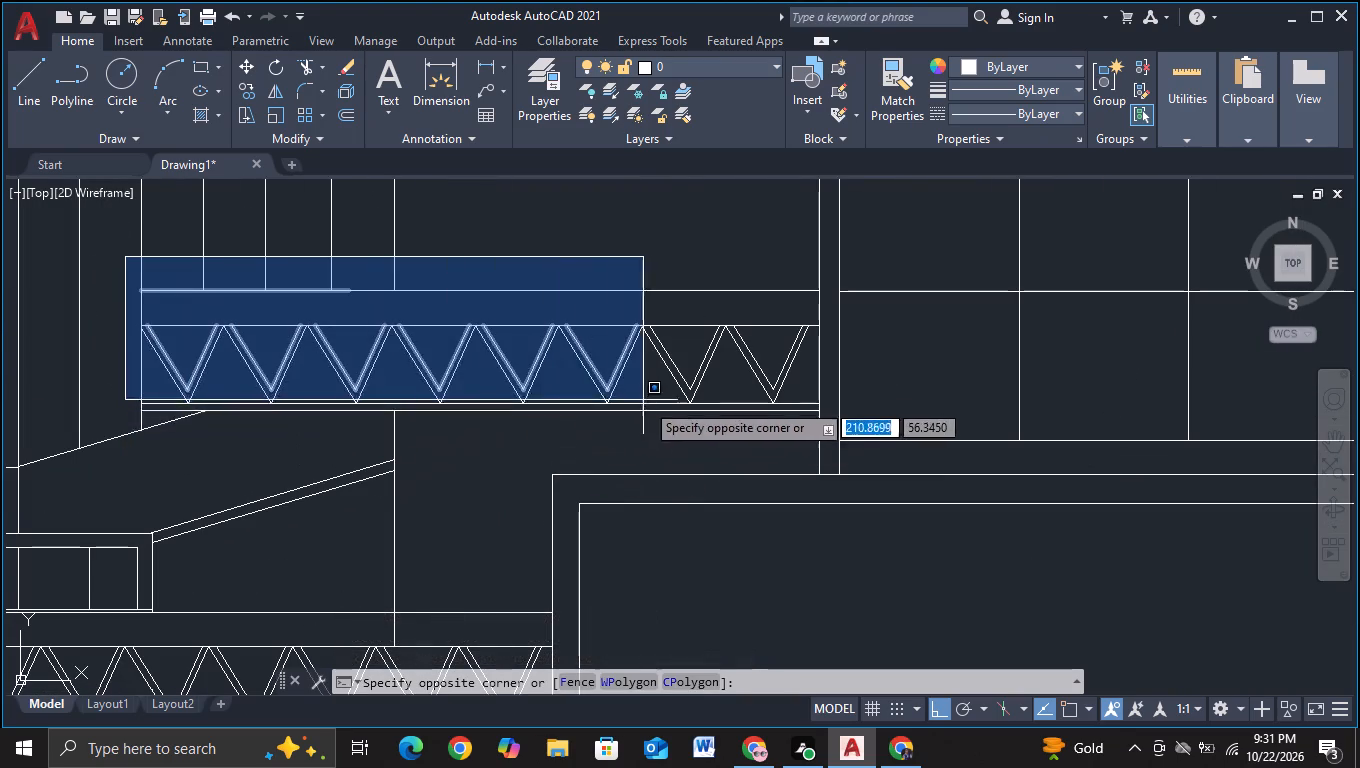
{"action": "left_click", "coordinate": [824, 443]}
{"action": "key", "text": "c"}
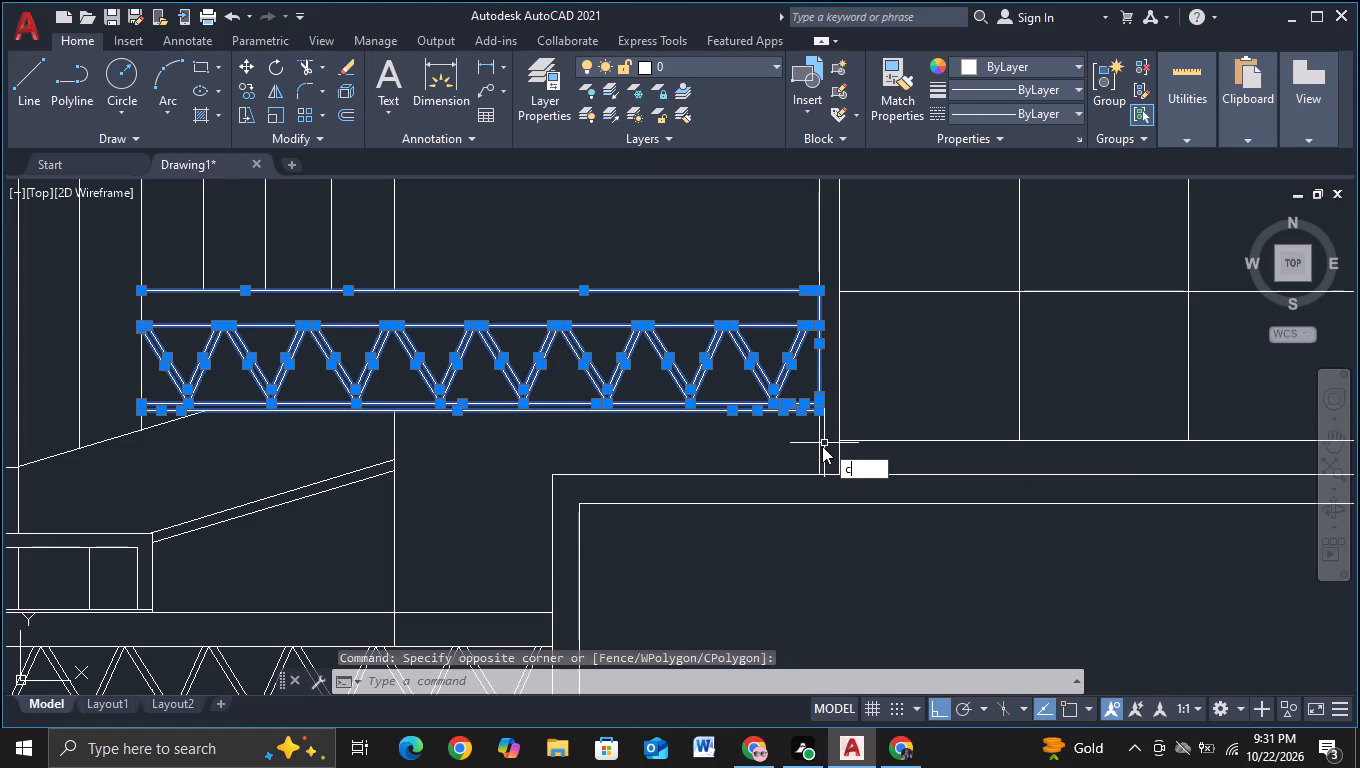
{"action": "left_click", "coordinate": [920, 500]}
{"action": "left_click_drag", "start_coordinate": [649, 363], "coordinate": [652, 373]}
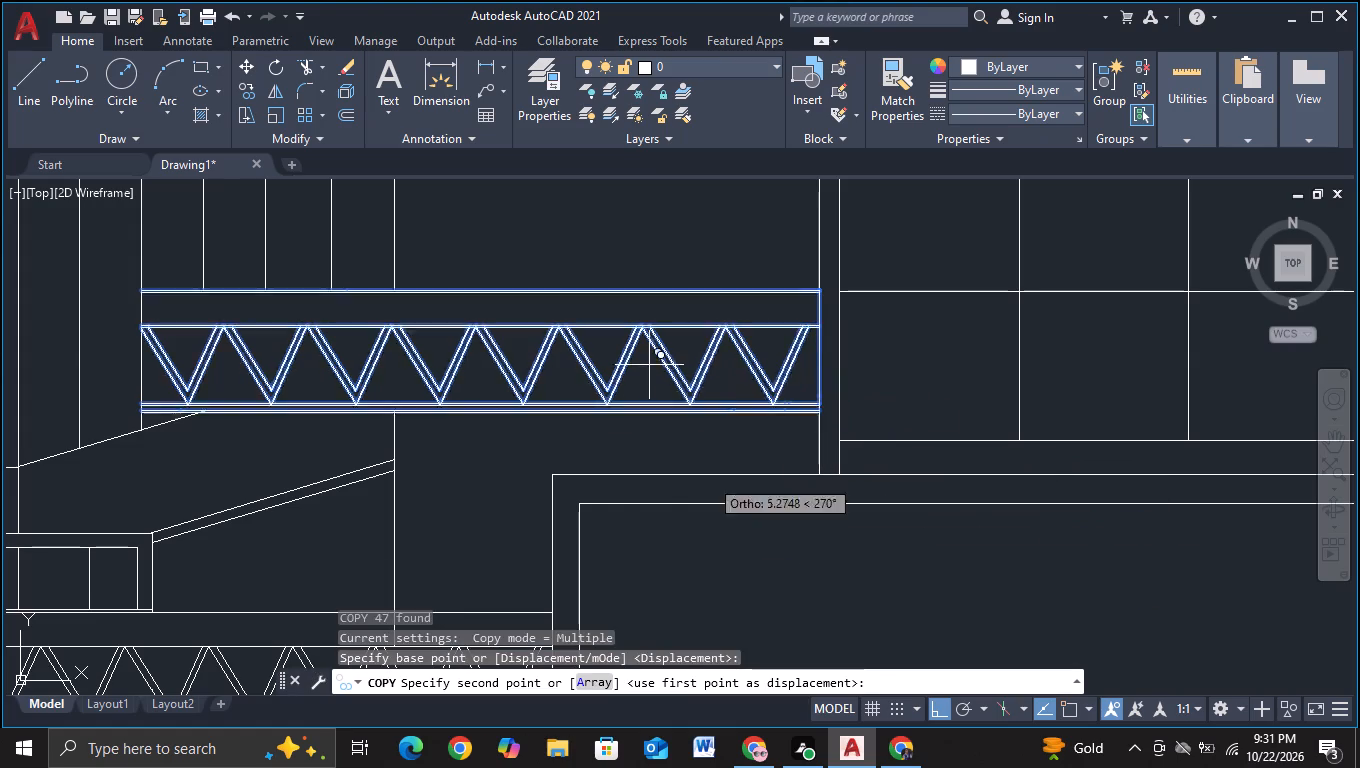
{"action": "scroll", "coordinate": [805, 547], "scroll_direction": "down", "scroll_amount": 2}
{"action": "middle_click_drag", "start_coordinate": [807, 557], "coordinate": [598, 170]}
{"action": "left_click", "coordinate": [603, 499]}
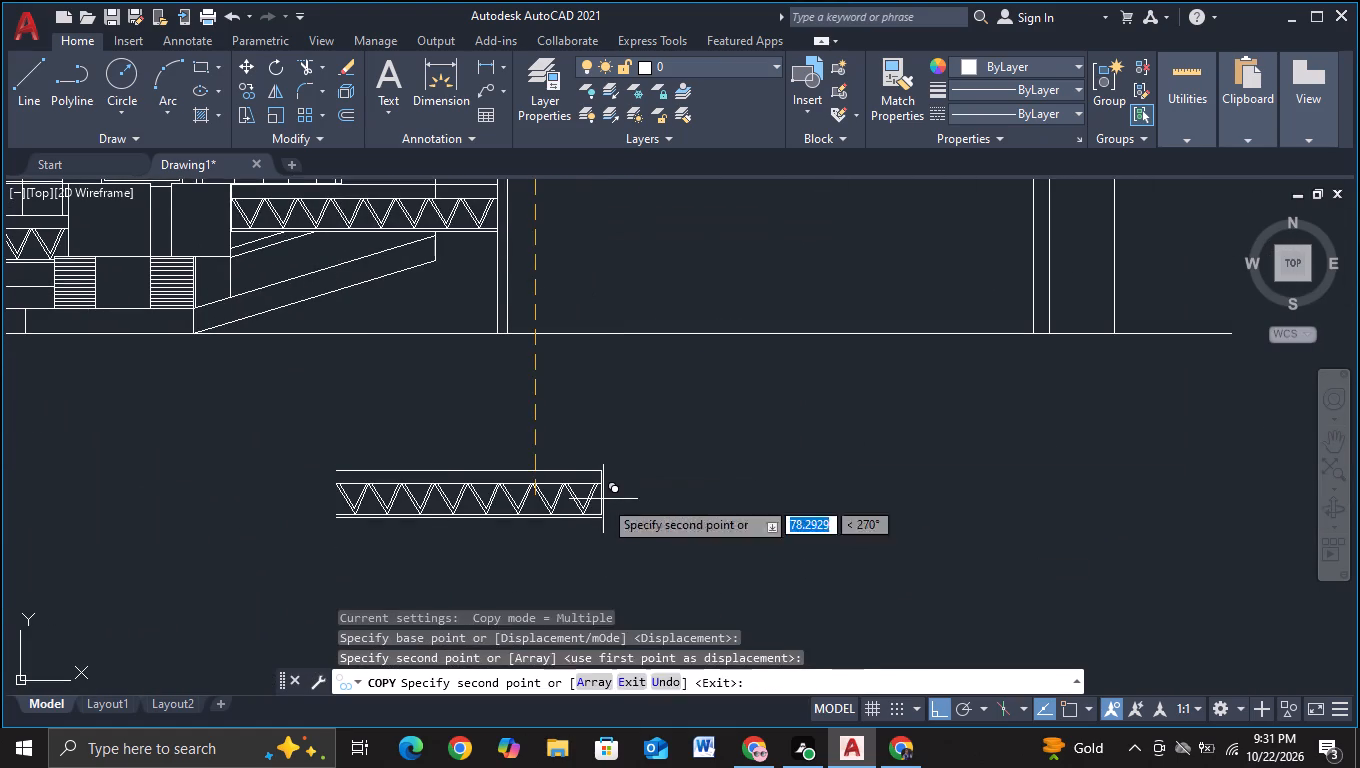
{"action": "key", "text": "Escape"}
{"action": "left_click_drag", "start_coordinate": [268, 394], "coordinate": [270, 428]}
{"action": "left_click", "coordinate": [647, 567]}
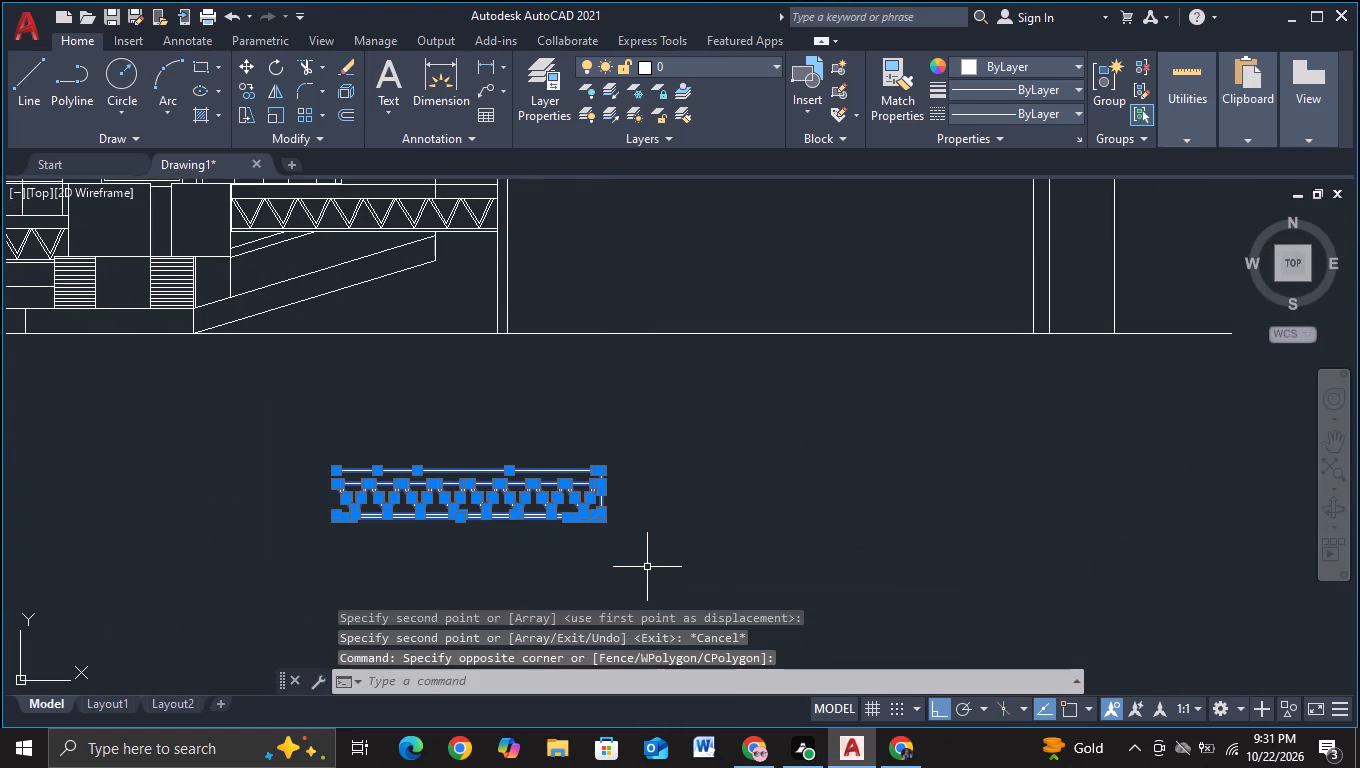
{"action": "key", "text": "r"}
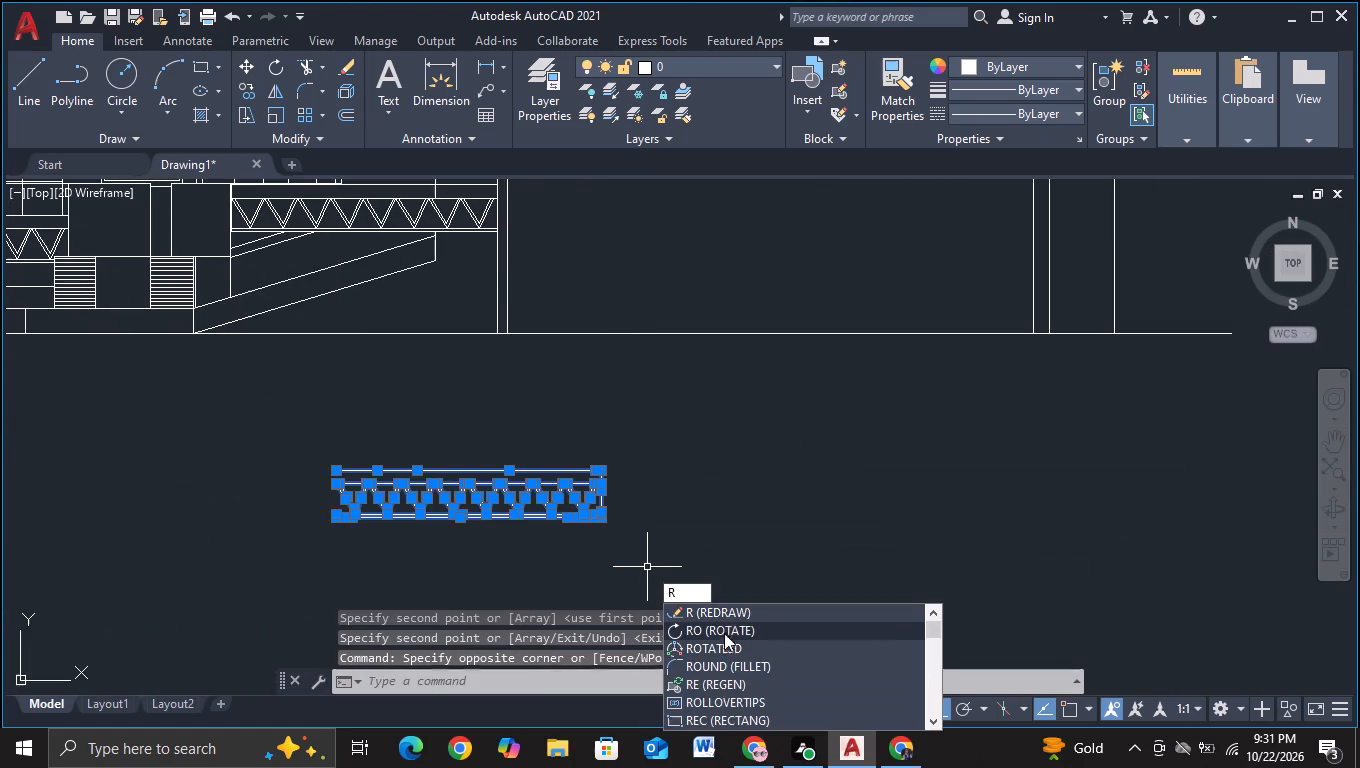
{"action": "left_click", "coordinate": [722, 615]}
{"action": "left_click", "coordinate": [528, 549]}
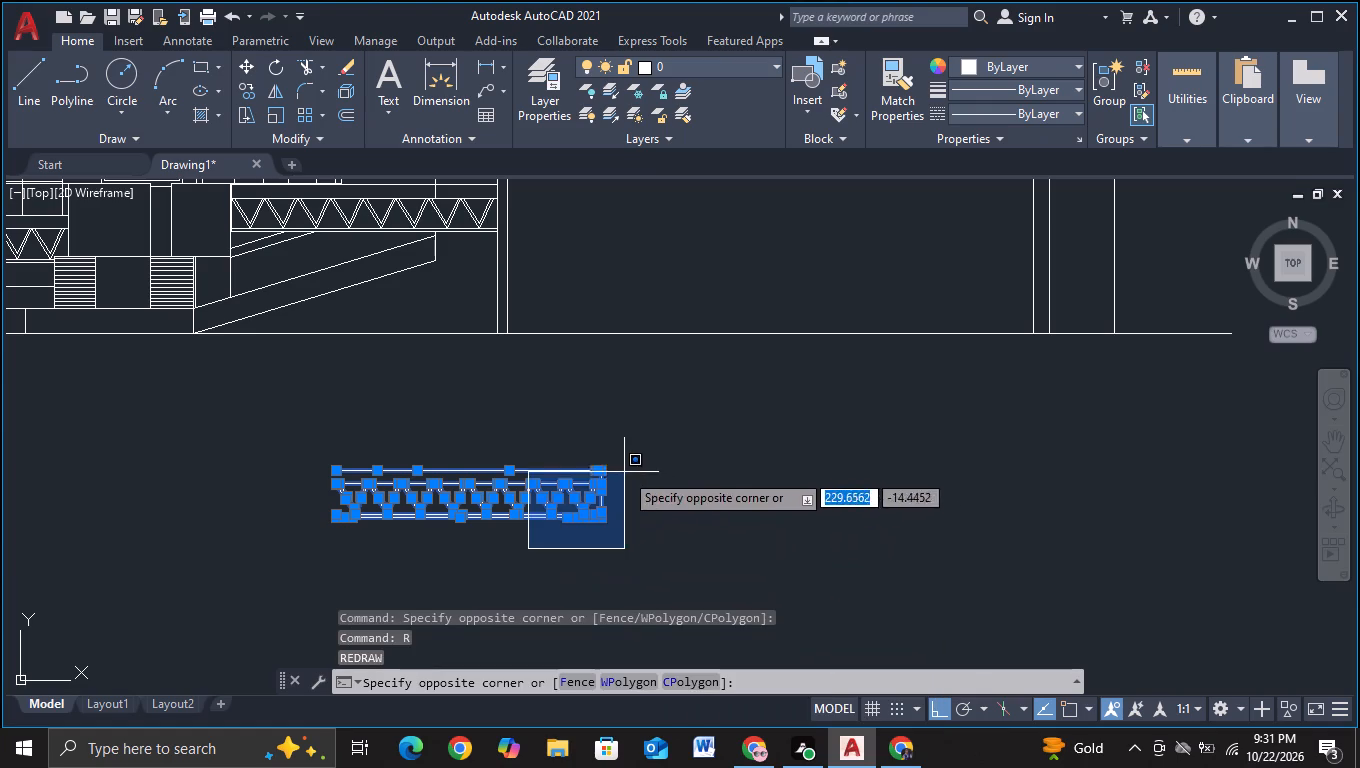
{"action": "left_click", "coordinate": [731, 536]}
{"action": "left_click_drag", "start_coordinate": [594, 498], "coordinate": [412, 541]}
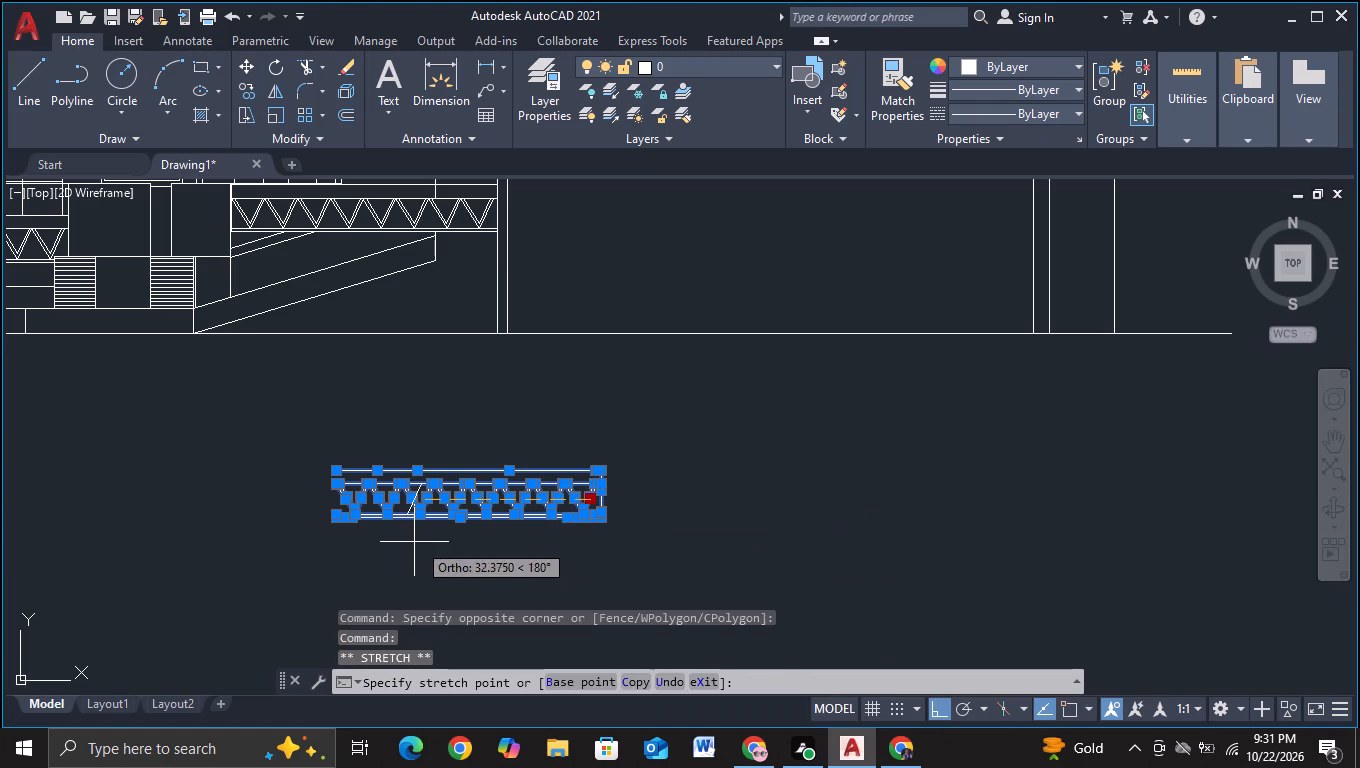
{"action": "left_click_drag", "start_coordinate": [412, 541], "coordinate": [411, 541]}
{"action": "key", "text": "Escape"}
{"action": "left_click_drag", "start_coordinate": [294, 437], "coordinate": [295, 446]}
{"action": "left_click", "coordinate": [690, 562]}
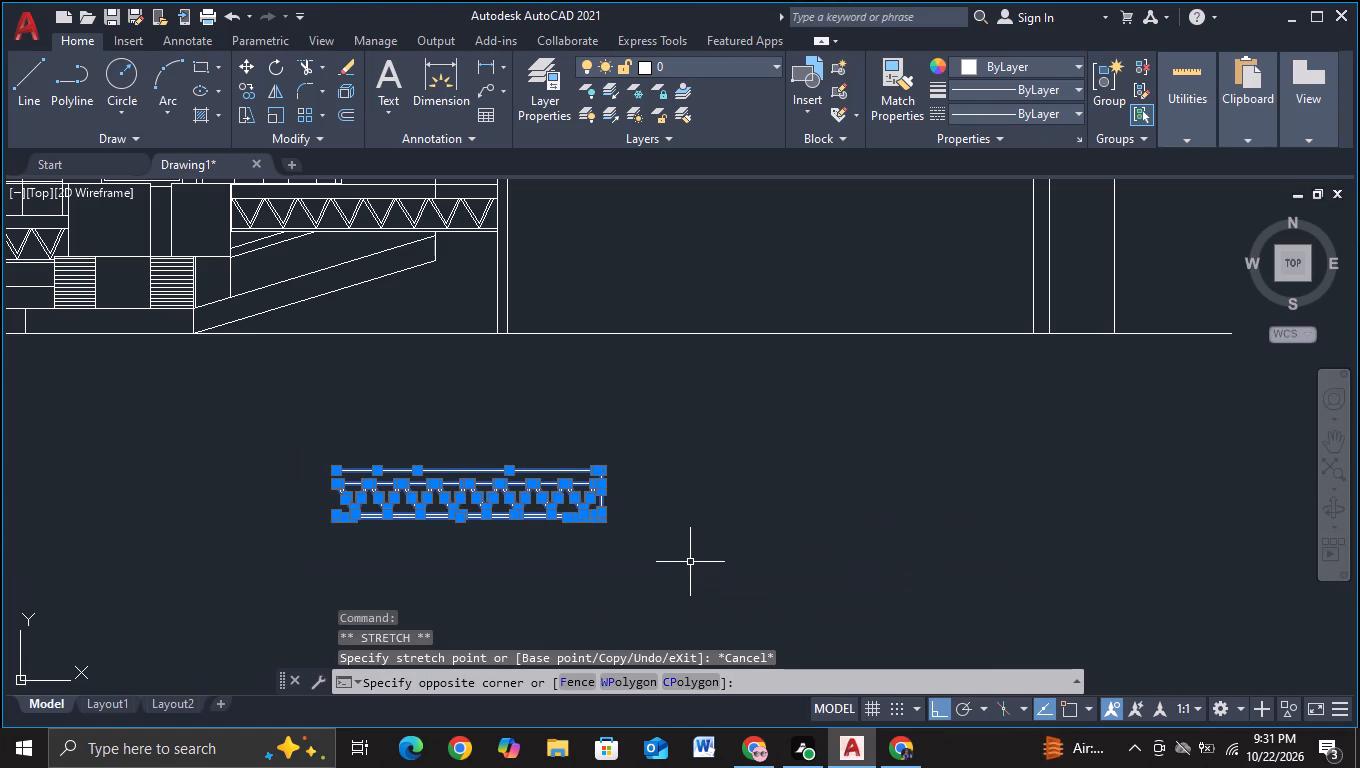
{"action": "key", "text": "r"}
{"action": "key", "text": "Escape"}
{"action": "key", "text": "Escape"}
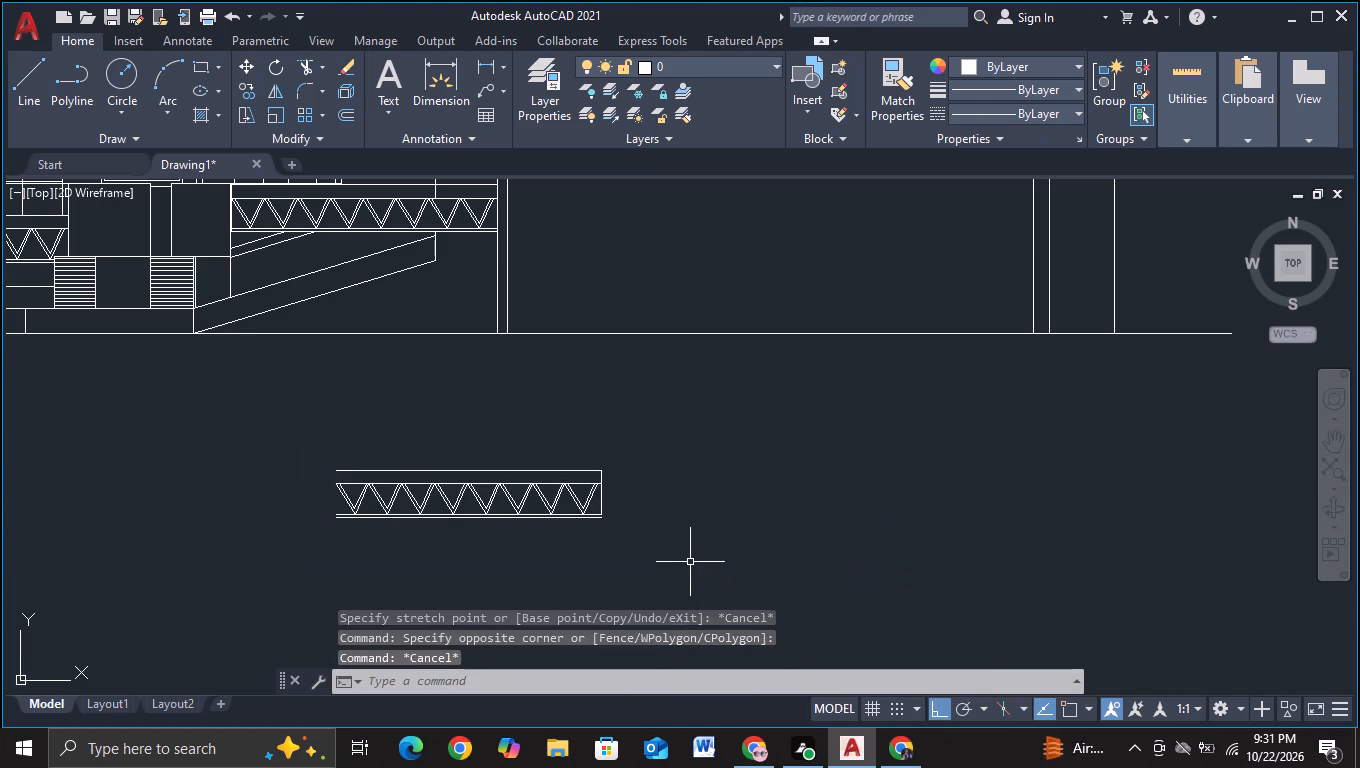
Rotate the copied truss 90° so it stands upright with its closed end at the top.
{"action": "left_click_drag", "start_coordinate": [321, 440], "coordinate": [319, 461]}
{"action": "left_click", "coordinate": [687, 560]}
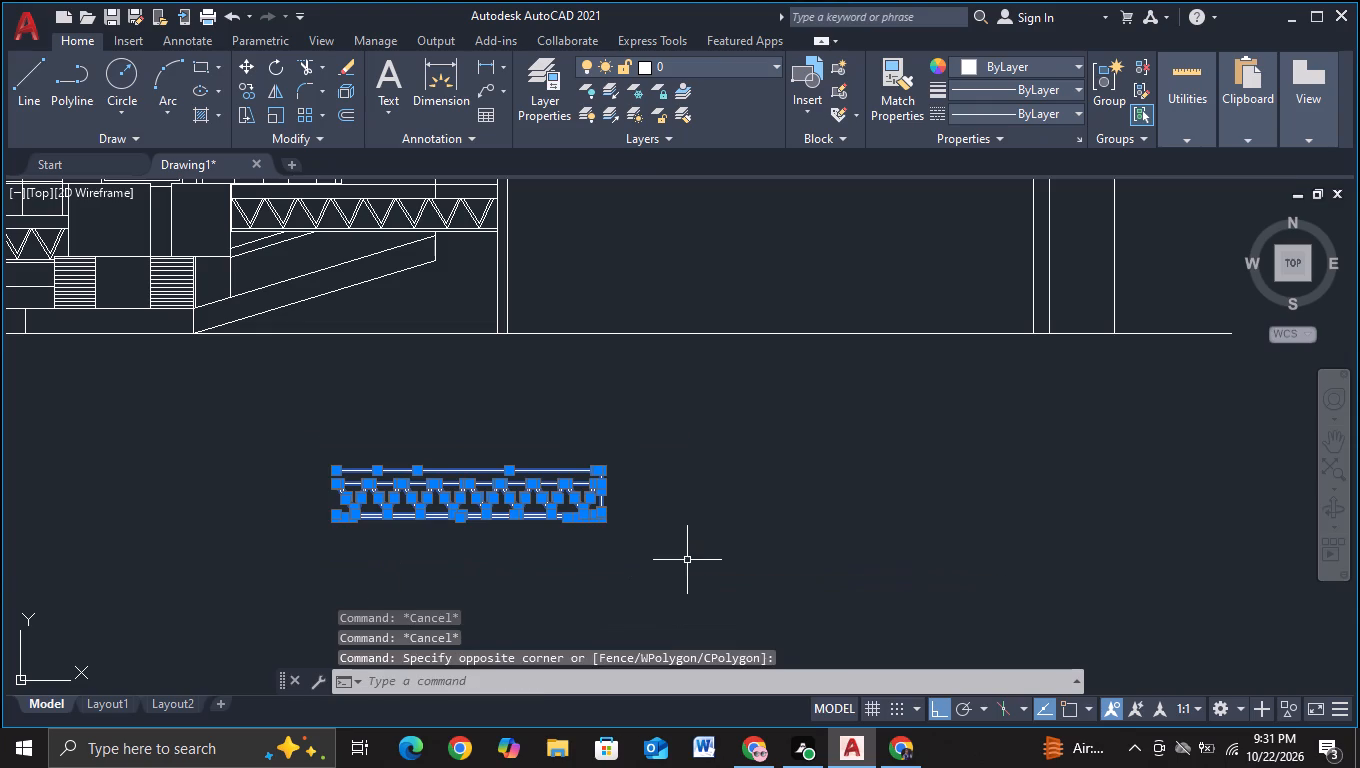
{"action": "key", "text": "r"}
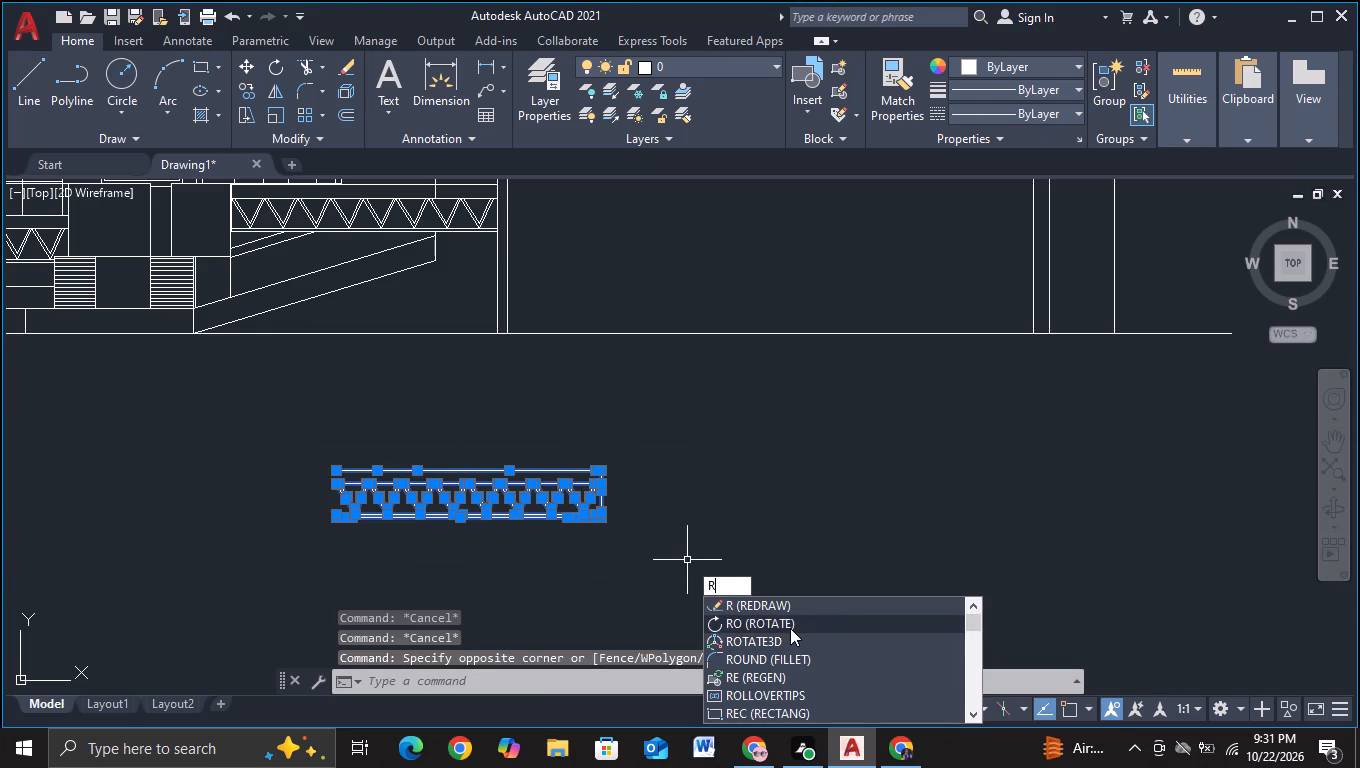
{"action": "left_click", "coordinate": [790, 627]}
{"action": "left_click", "coordinate": [534, 505]}
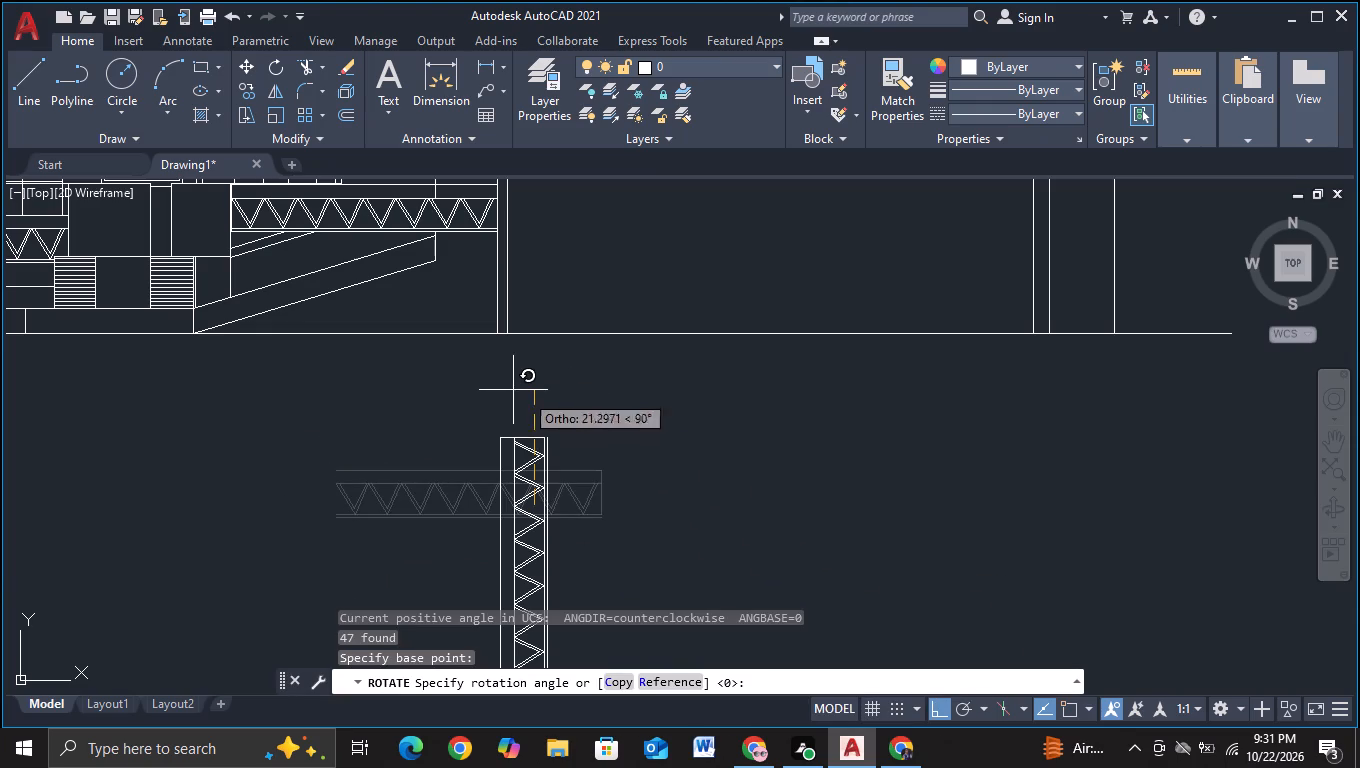
{"action": "left_click", "coordinate": [462, 385]}
{"action": "key", "text": "Escape"}
{"action": "middle_click_drag", "start_coordinate": [587, 530], "coordinate": [591, 394]}
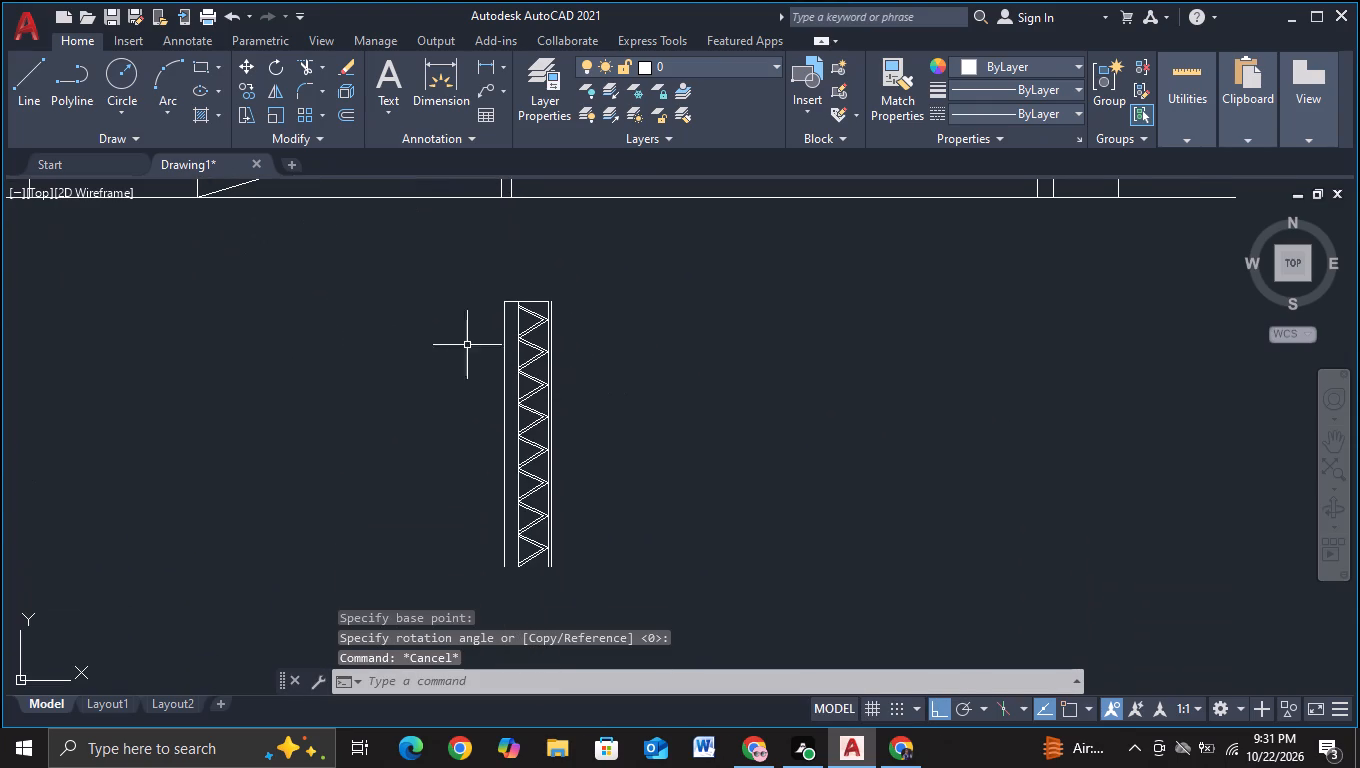
{"action": "left_click", "coordinate": [465, 281]}
{"action": "key", "text": "Escape"}
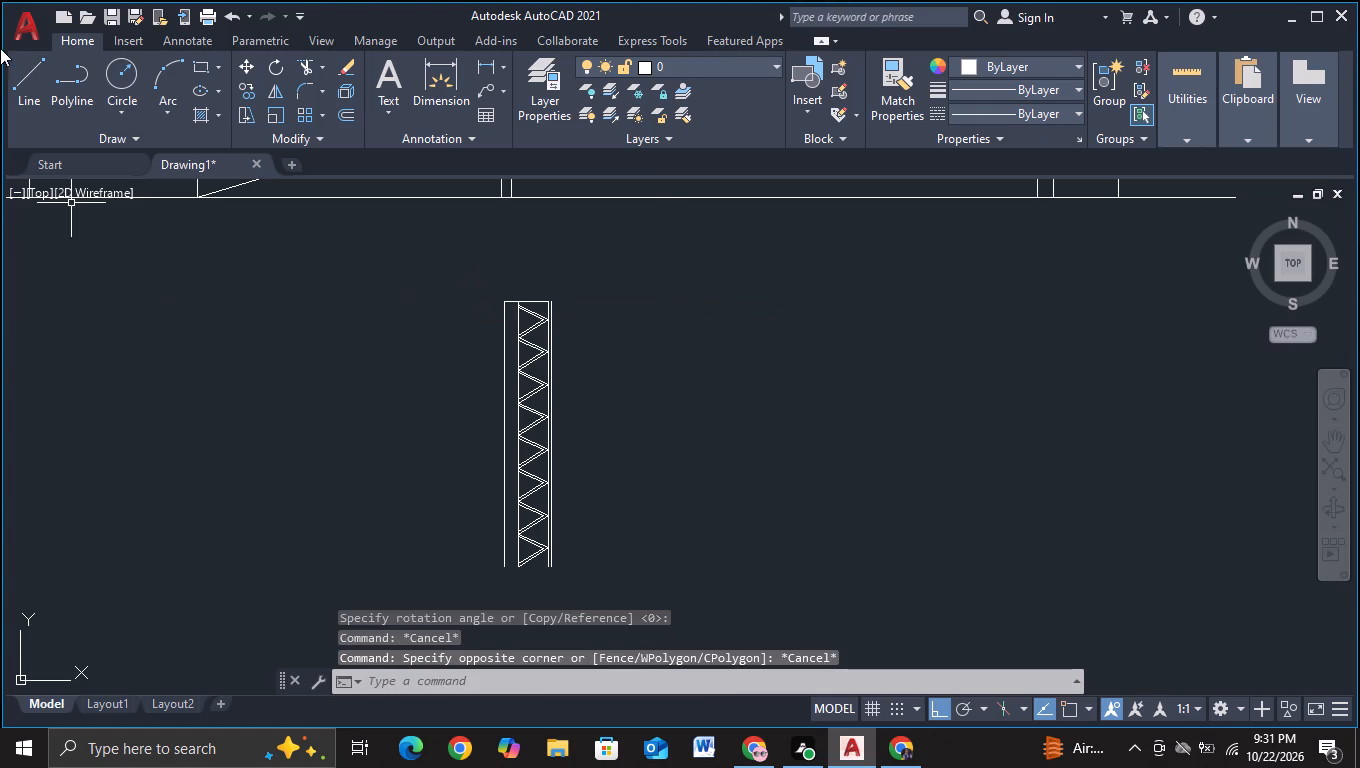
Draw a horizontal line from the lower-left endpoint of the upright truss across its open bottom and past its right edge.
{"action": "left_click", "coordinate": [34, 87]}
{"action": "scroll", "coordinate": [658, 531], "scroll_direction": "up", "scroll_amount": 1}
{"action": "middle_click_drag", "start_coordinate": [662, 559], "coordinate": [688, 395]}
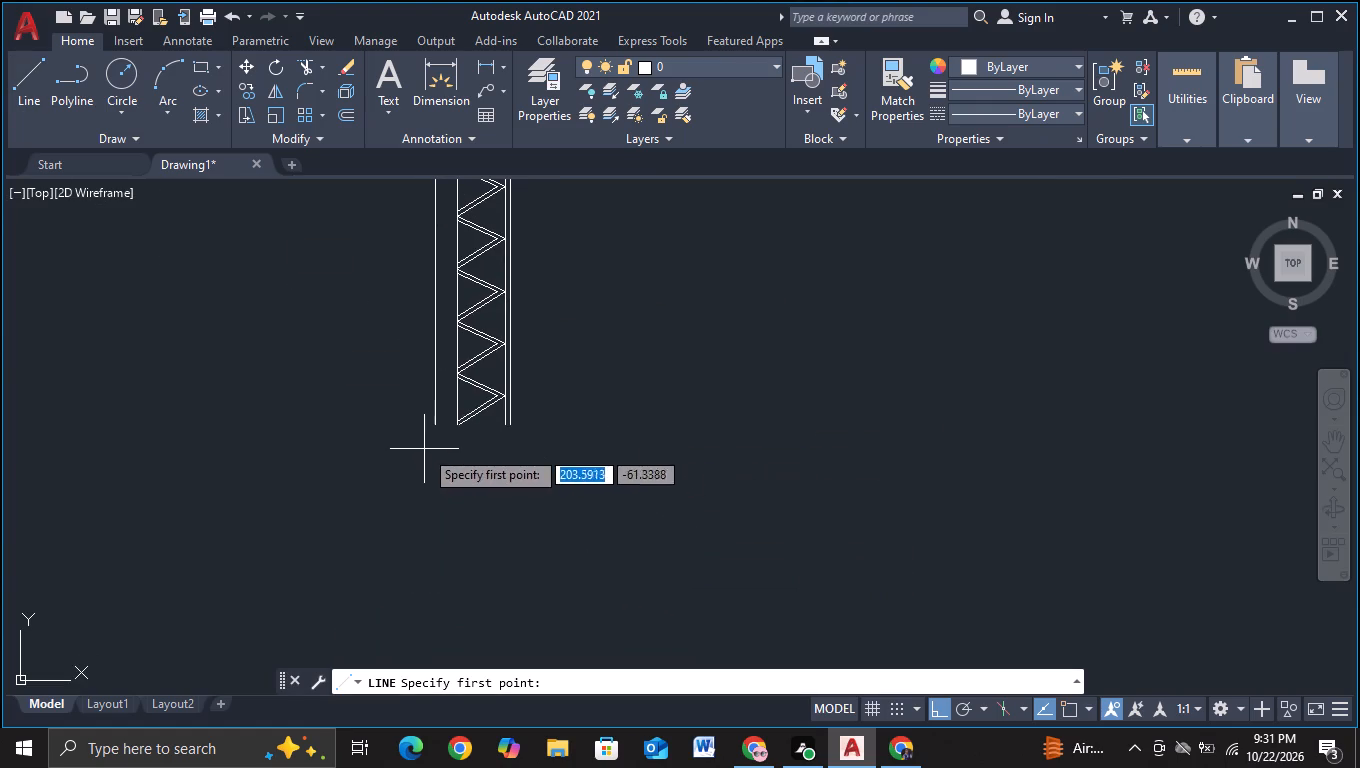
{"action": "key", "text": "F3"}
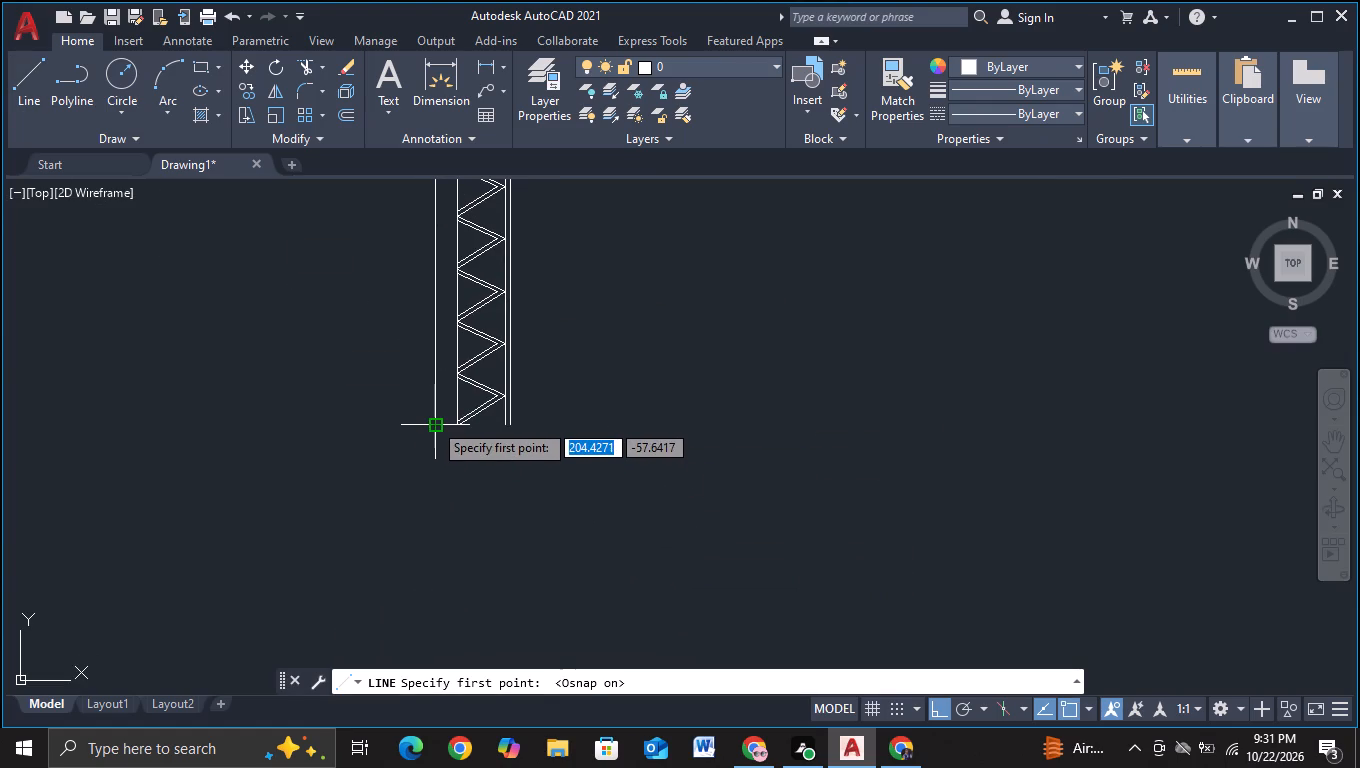
{"action": "left_click", "coordinate": [433, 422]}
{"action": "left_click", "coordinate": [589, 423]}
{"action": "key", "text": "Escape"}
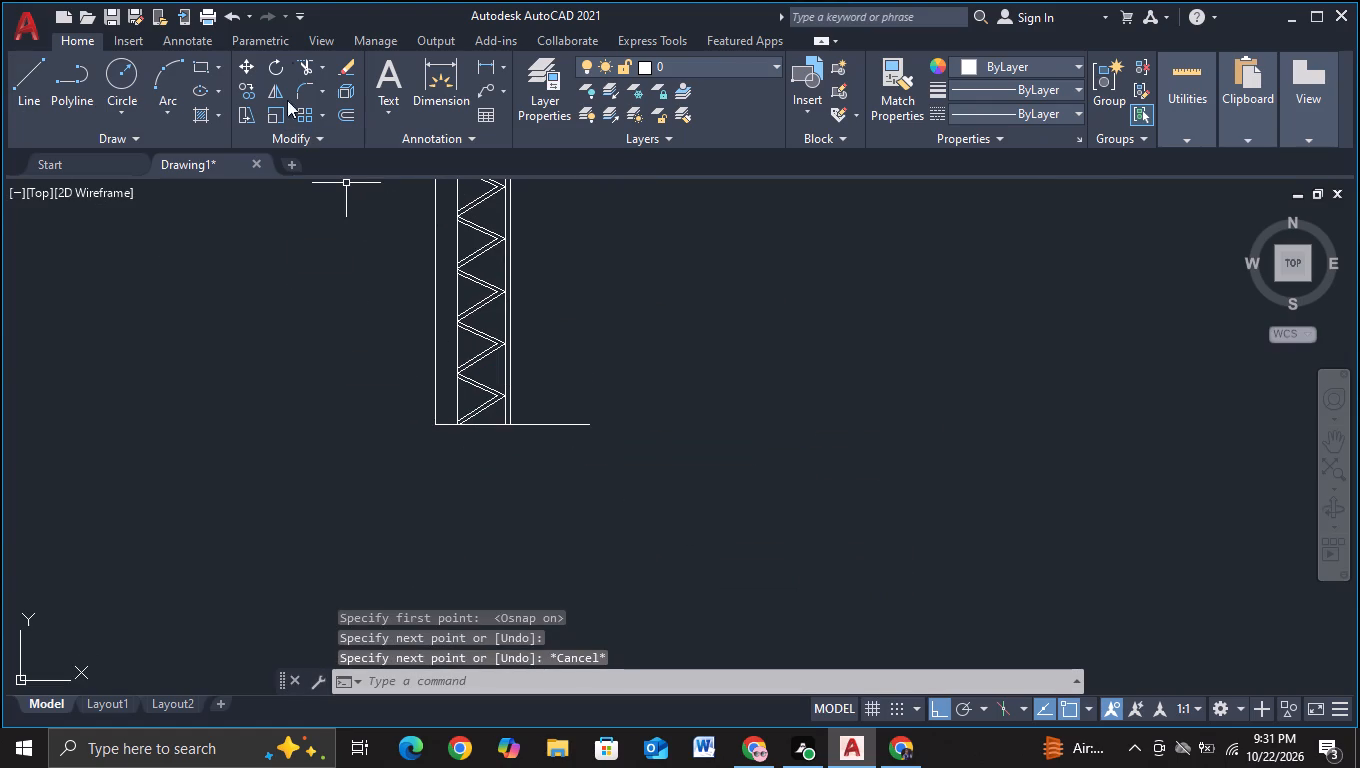
Trim the bottom closing line where it overhangs the right edge of the upright truss.
{"action": "left_click", "coordinate": [304, 62]}
{"action": "left_click_drag", "start_coordinate": [559, 394], "coordinate": [571, 492]}
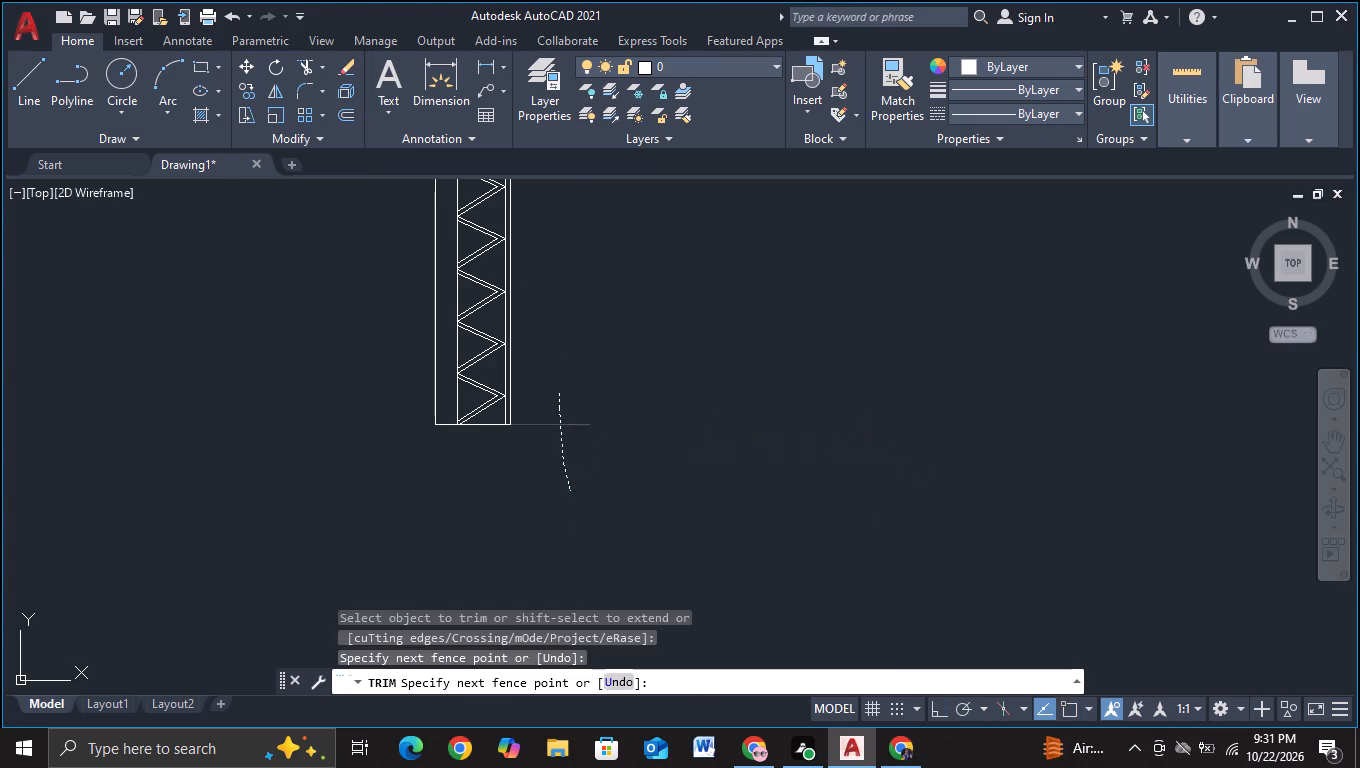
{"action": "key", "text": "Escape"}
{"action": "scroll", "coordinate": [579, 489], "scroll_direction": "down", "scroll_amount": 2}
{"action": "middle_click_drag", "start_coordinate": [590, 491], "coordinate": [599, 529]}
{"action": "key", "text": "Escape"}
Move the upright truss up into the lower right block, beside the inner edge of its left frame.
{"action": "left_click", "coordinate": [455, 292]}
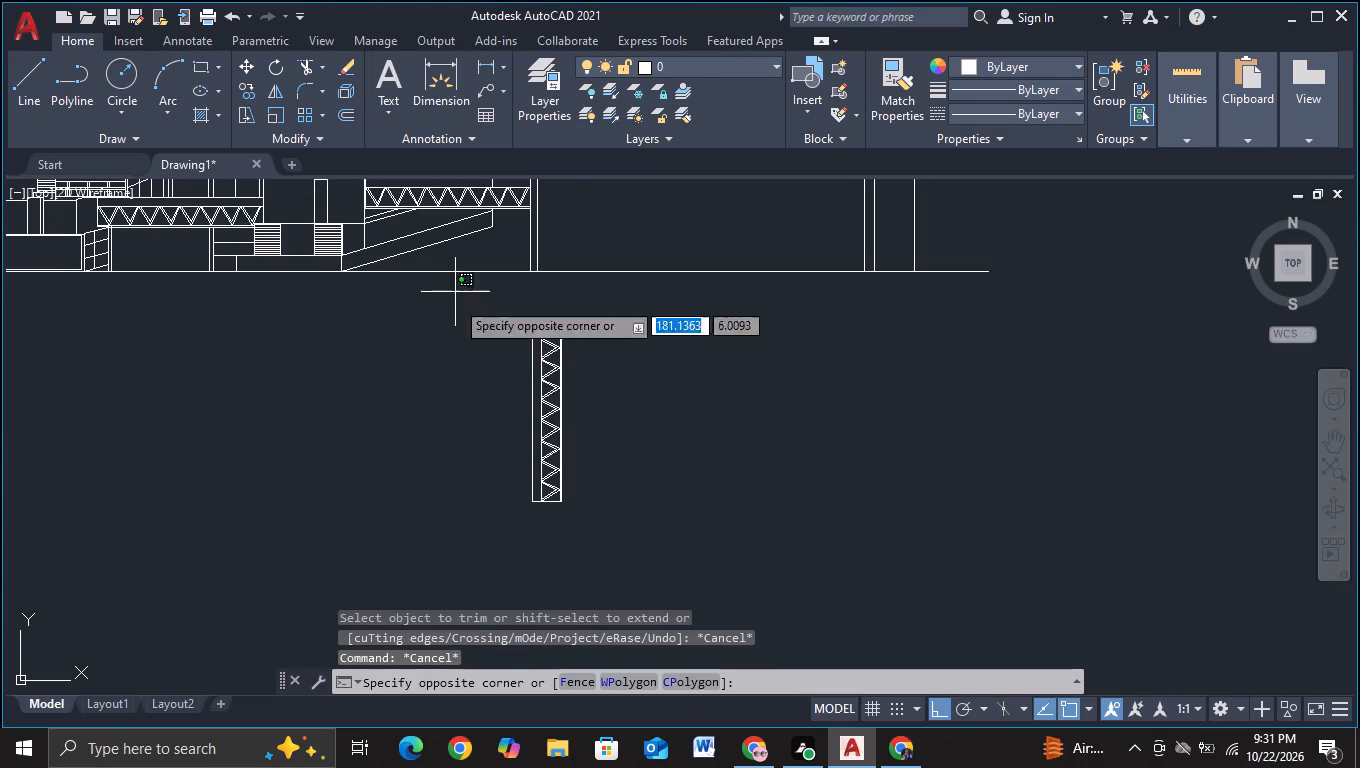
{"action": "left_click", "coordinate": [624, 548]}
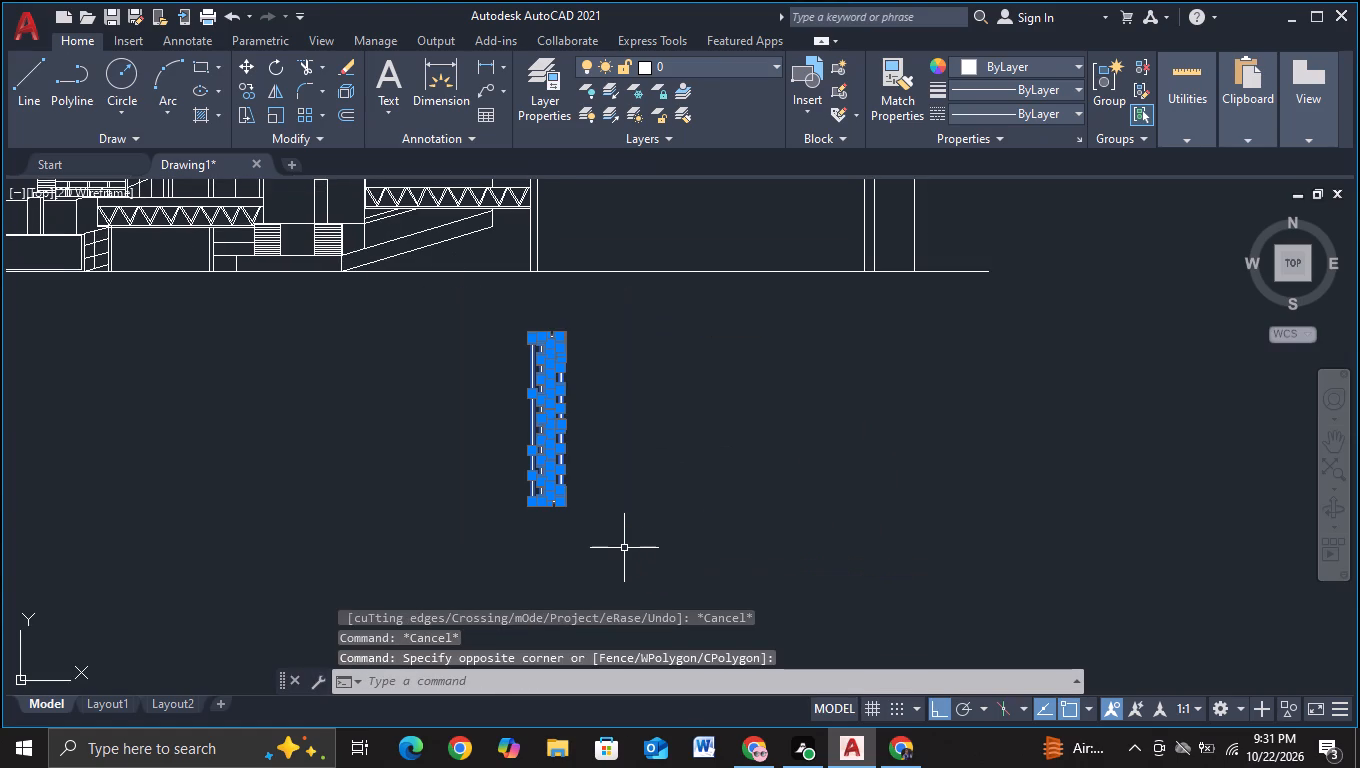
{"action": "key", "text": "m"}
{"action": "left_click", "coordinate": [747, 596]}
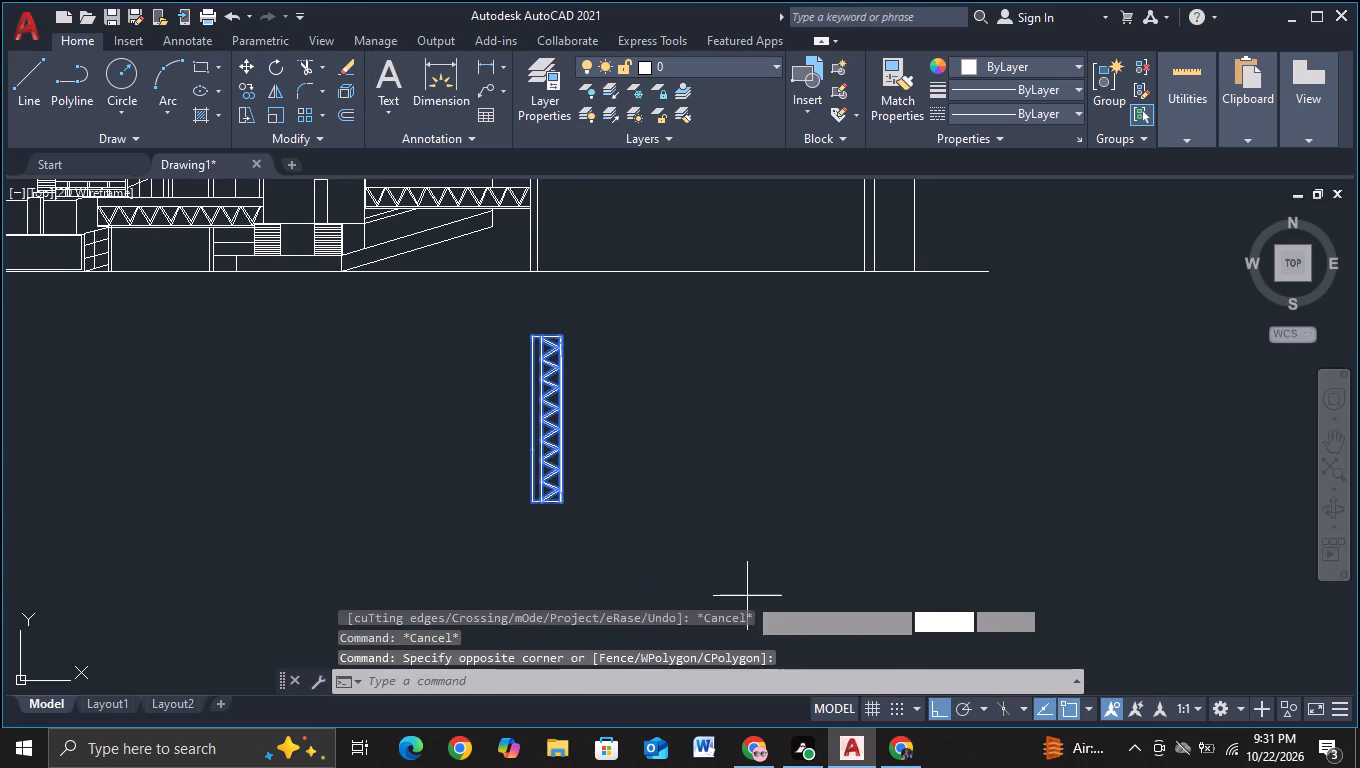
{"action": "left_click", "coordinate": [536, 452]}
{"action": "middle_click_drag", "start_coordinate": [558, 329], "coordinate": [558, 332]}
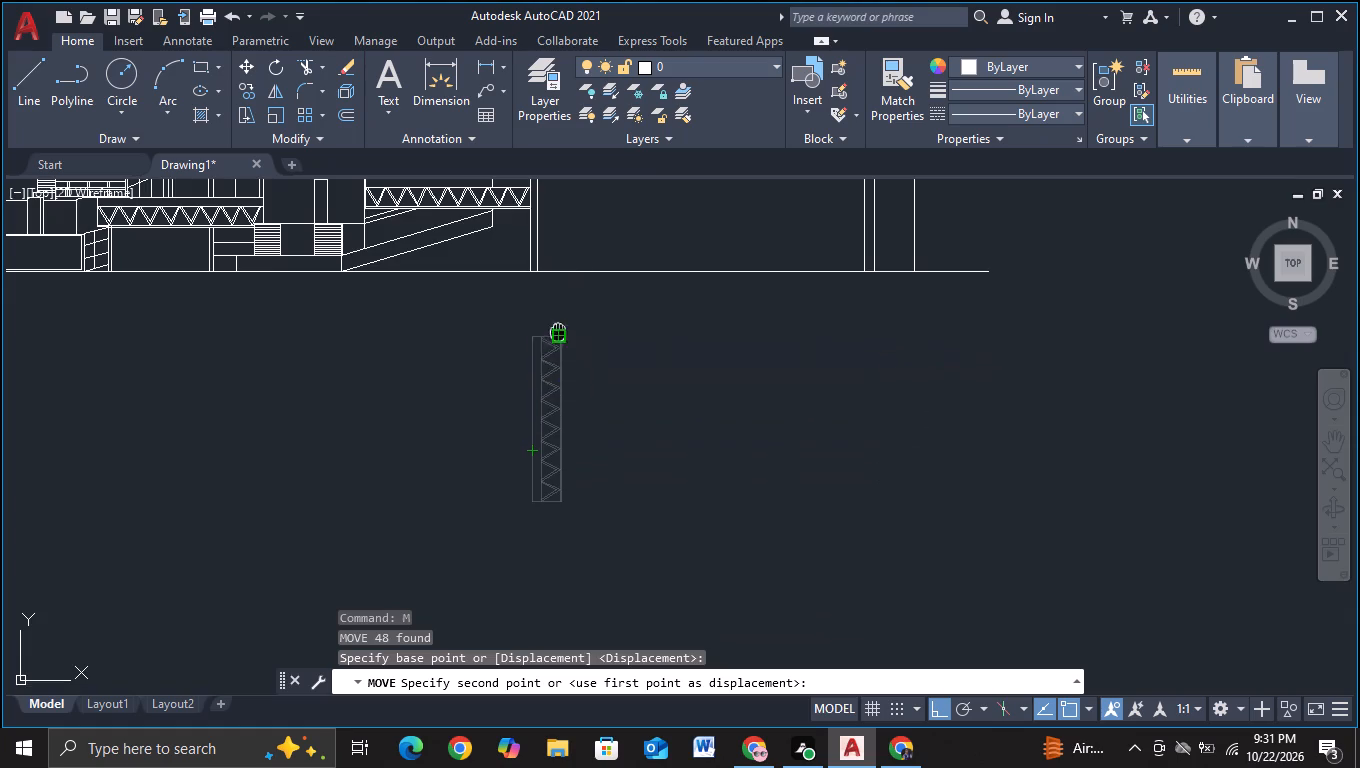
{"action": "middle_click_drag", "start_coordinate": [558, 332], "coordinate": [531, 635]}
{"action": "scroll", "coordinate": [534, 560], "scroll_direction": "up", "scroll_amount": 1}
{"action": "middle_click_drag", "start_coordinate": [540, 594], "coordinate": [540, 579]}
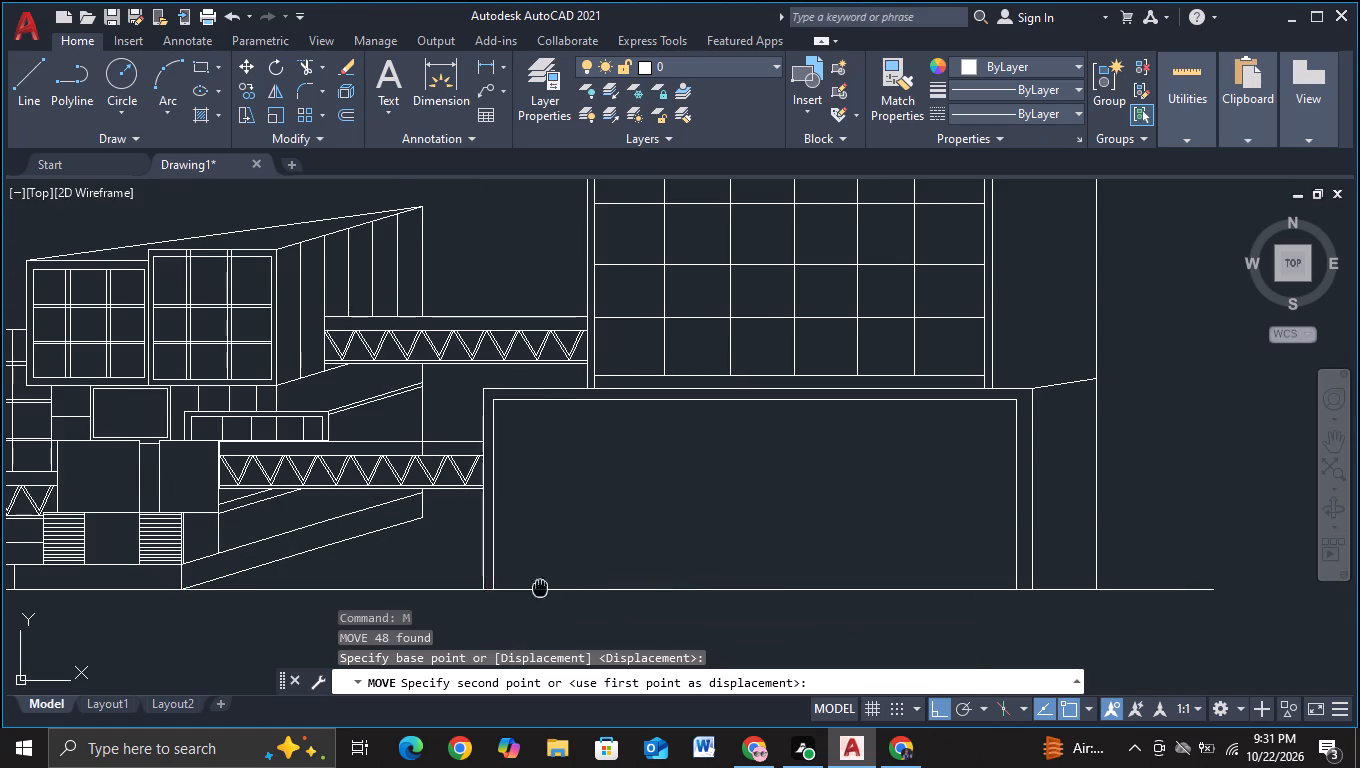
{"action": "middle_click_drag", "start_coordinate": [540, 579], "coordinate": [540, 551]}
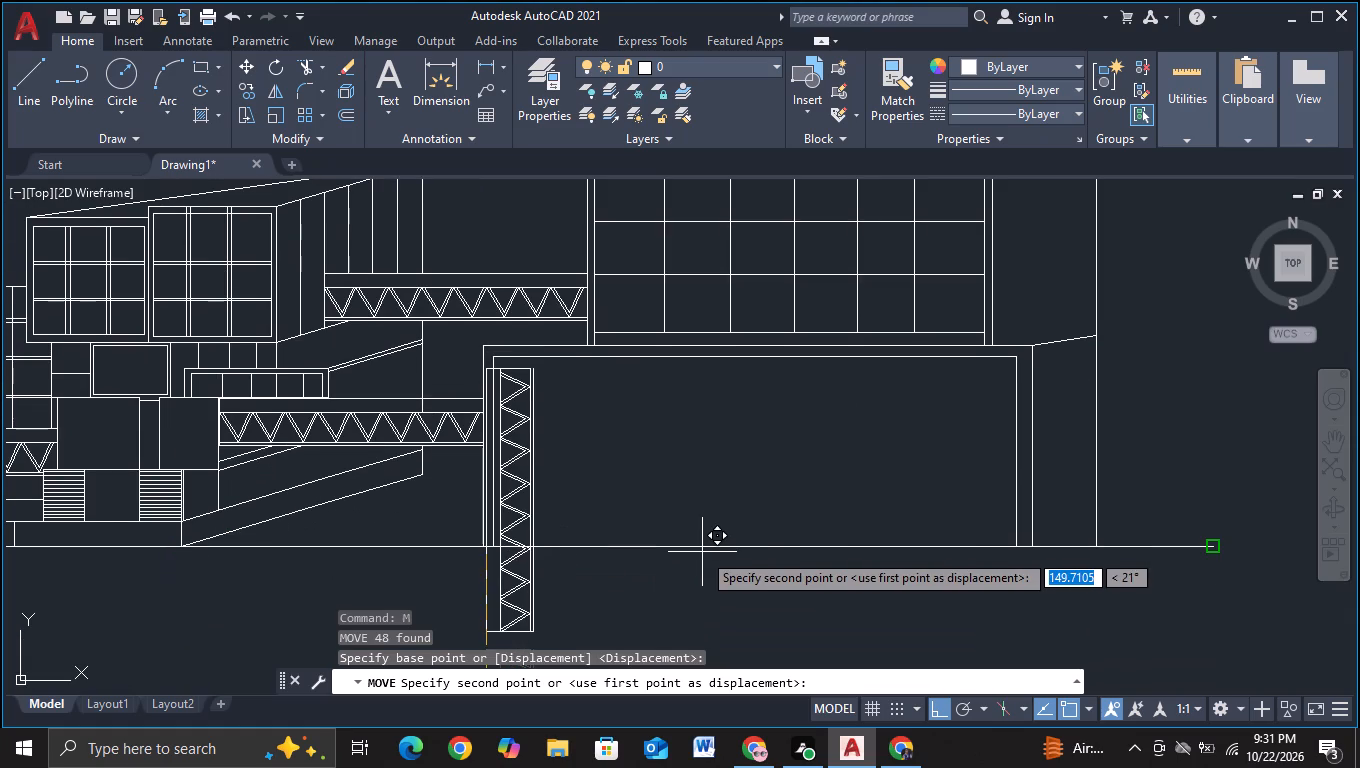
{"action": "key", "text": "F8"}
{"action": "scroll", "coordinate": [530, 560], "scroll_direction": "up", "scroll_amount": 1}
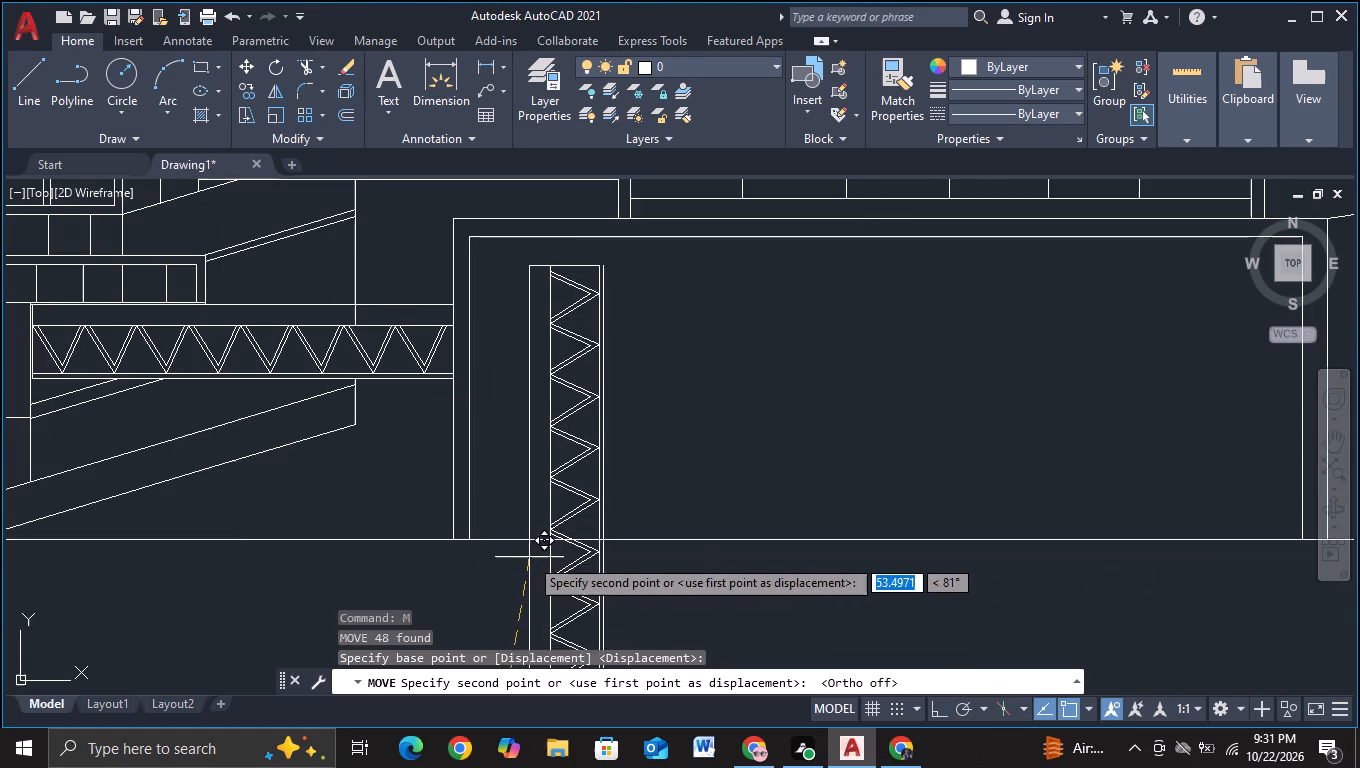
{"action": "scroll", "coordinate": [483, 530], "scroll_direction": "up", "scroll_amount": 1}
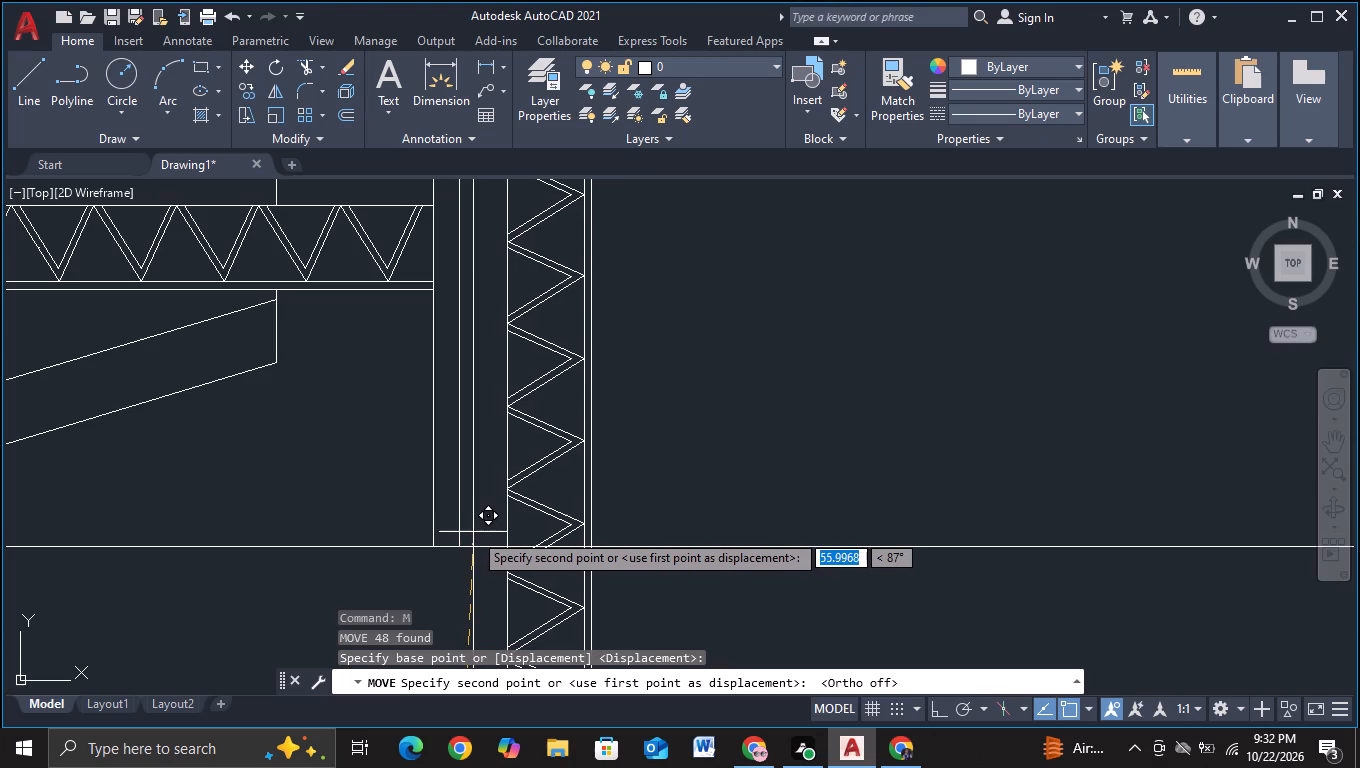
{"action": "middle_click_drag", "start_coordinate": [472, 527], "coordinate": [474, 612]}
{"action": "scroll", "coordinate": [474, 612], "scroll_direction": "down", "scroll_amount": 1}
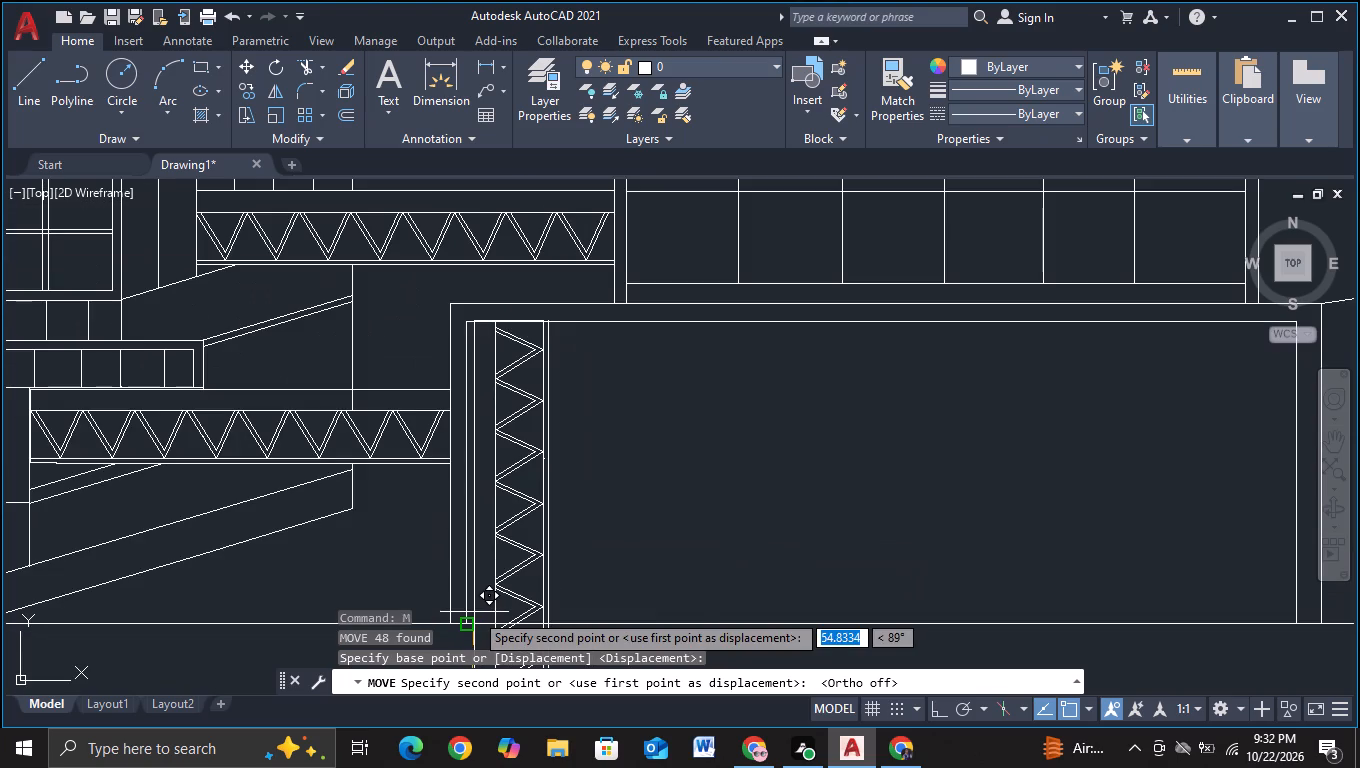
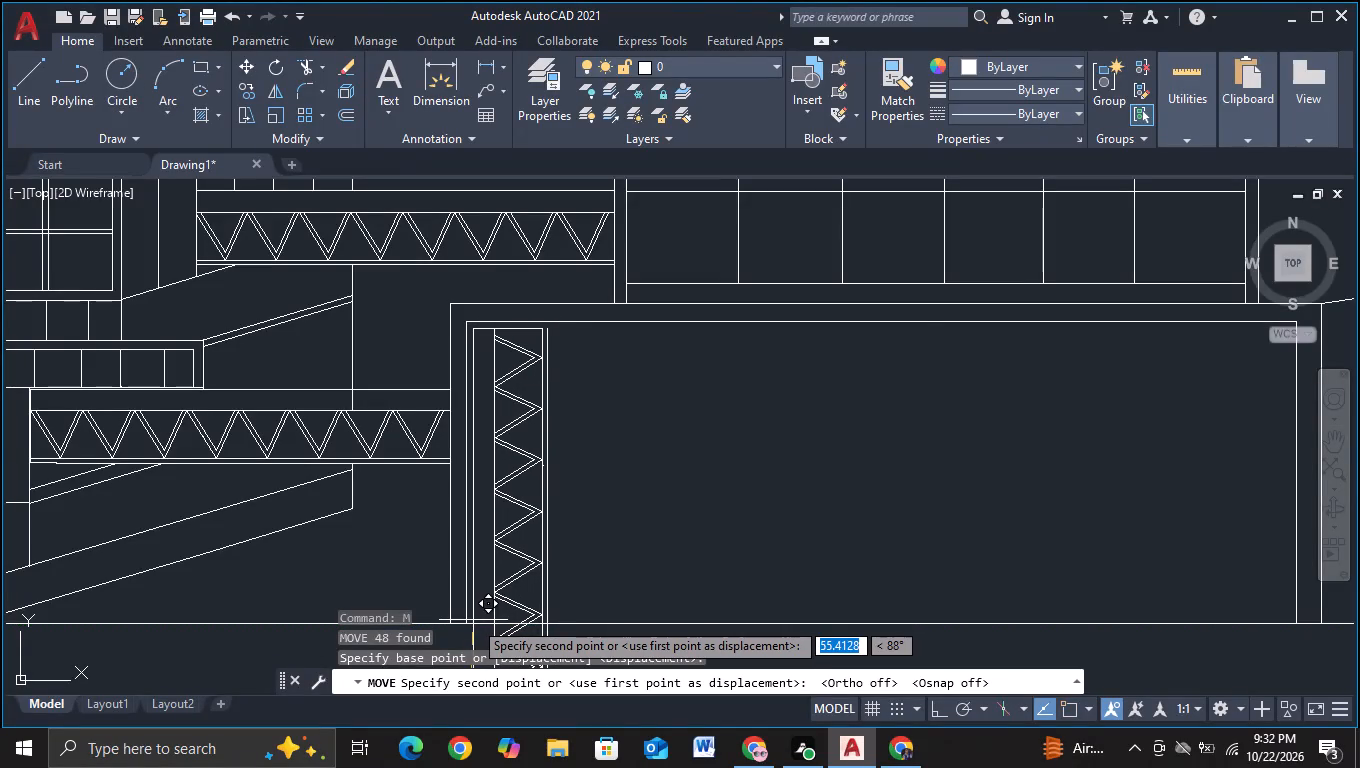
Place the moved vertical truss just inside the left jamb of the large ground-floor frame.
{"action": "left_click", "coordinate": [473, 620]}
{"action": "key", "text": "Escape"}
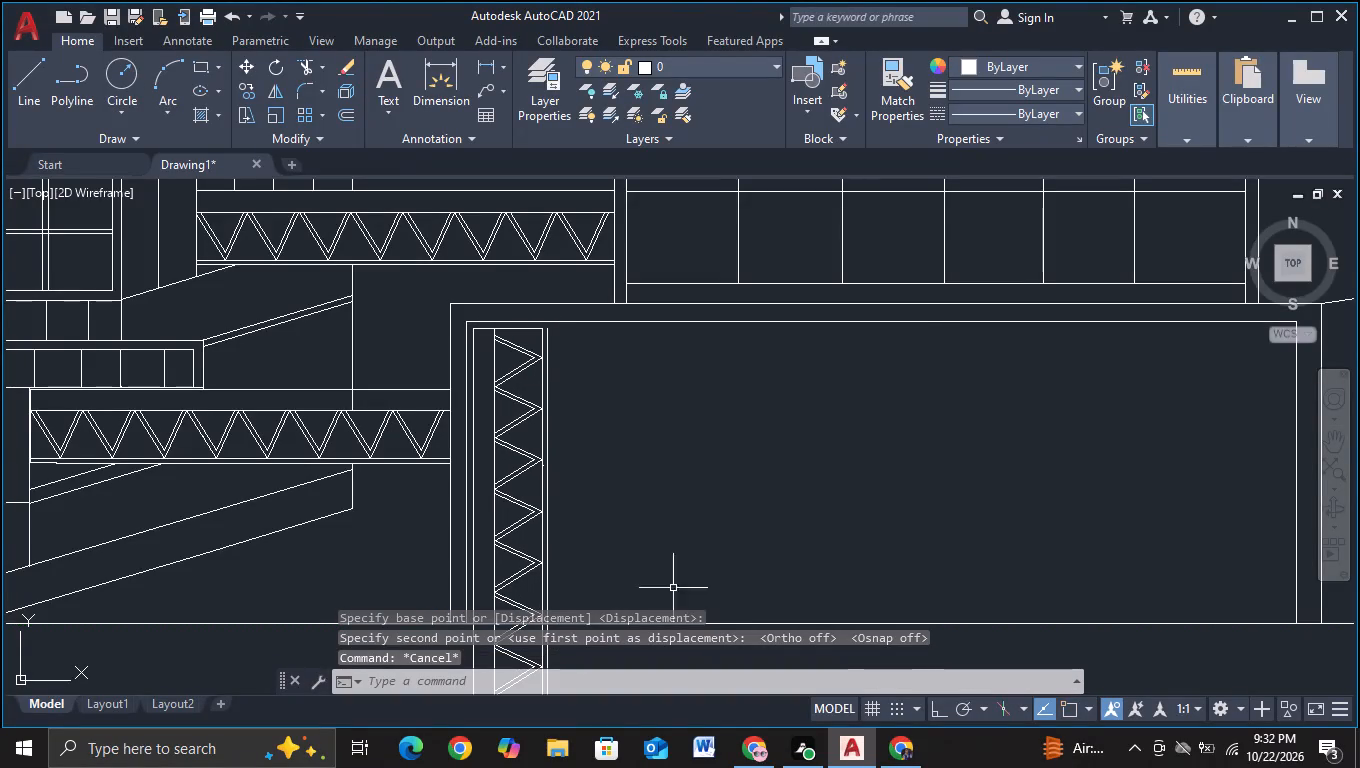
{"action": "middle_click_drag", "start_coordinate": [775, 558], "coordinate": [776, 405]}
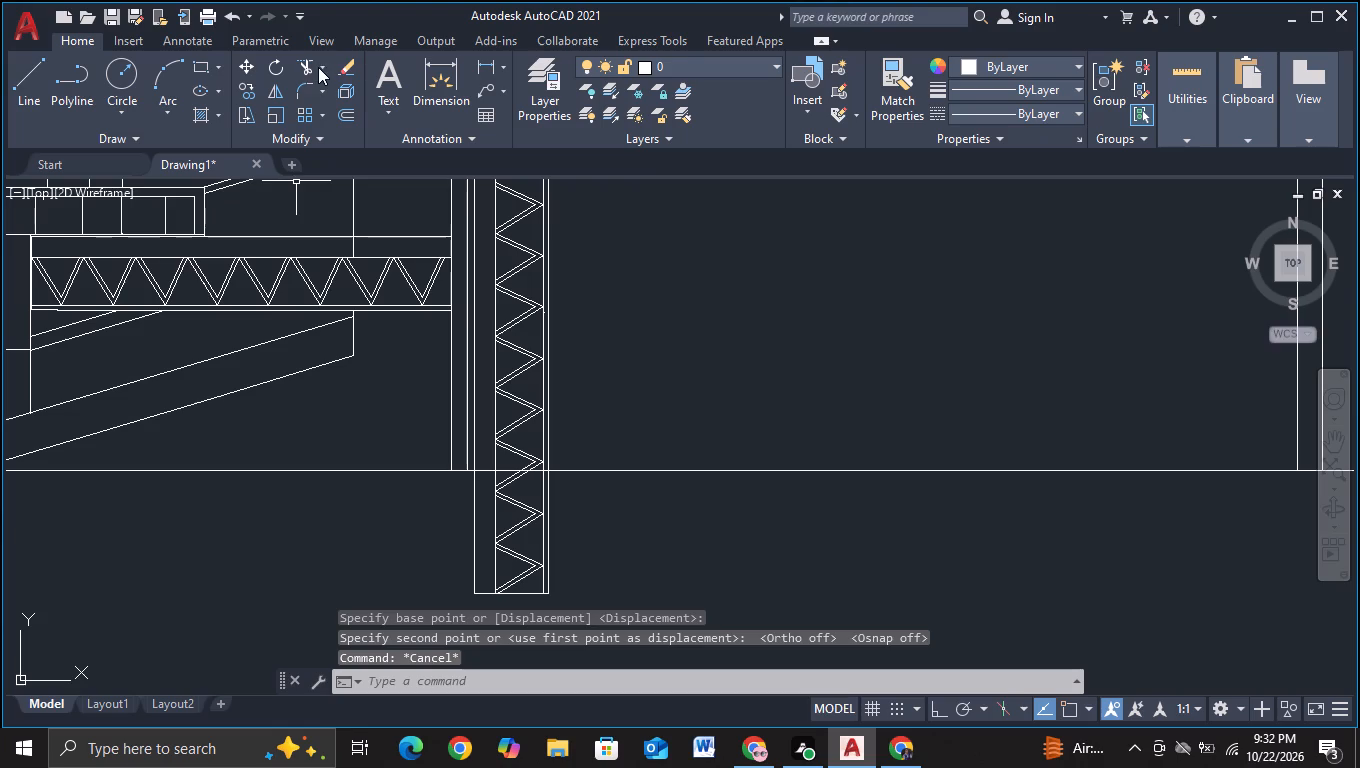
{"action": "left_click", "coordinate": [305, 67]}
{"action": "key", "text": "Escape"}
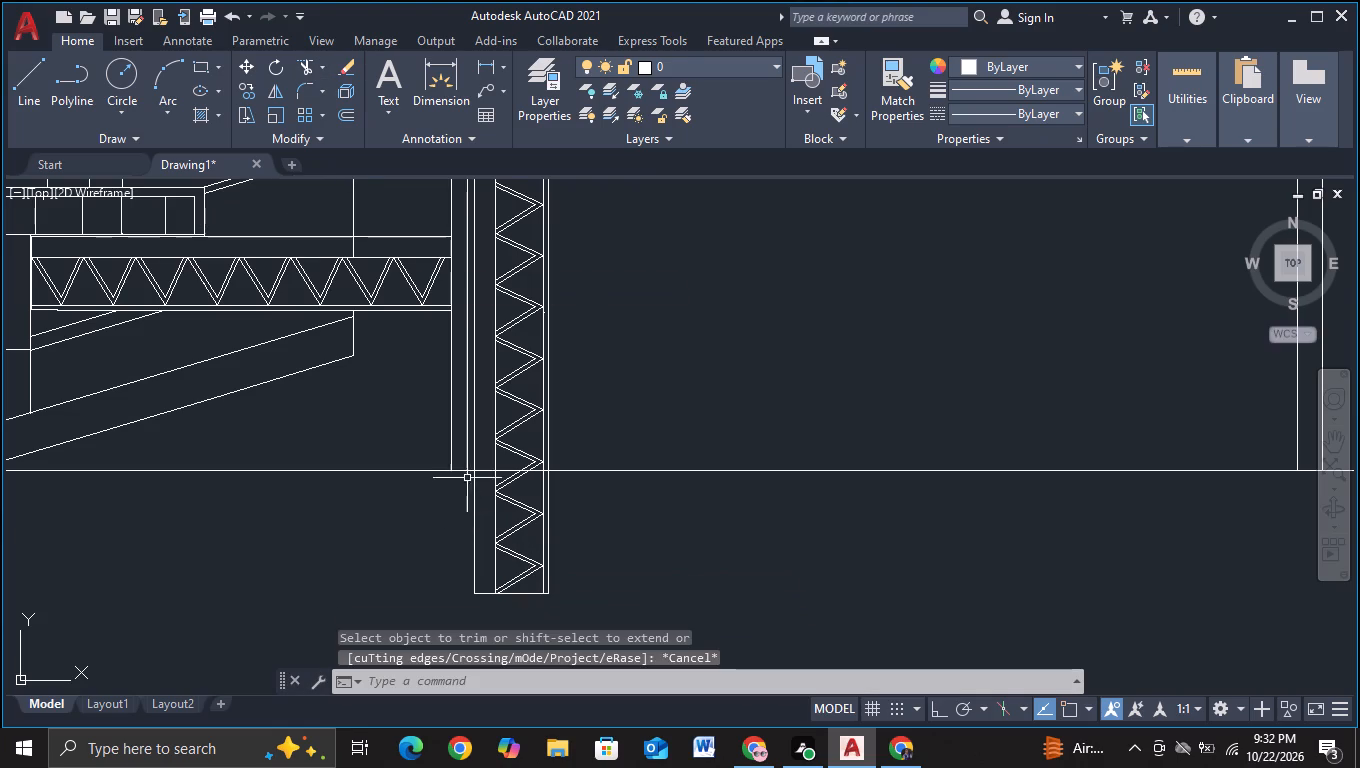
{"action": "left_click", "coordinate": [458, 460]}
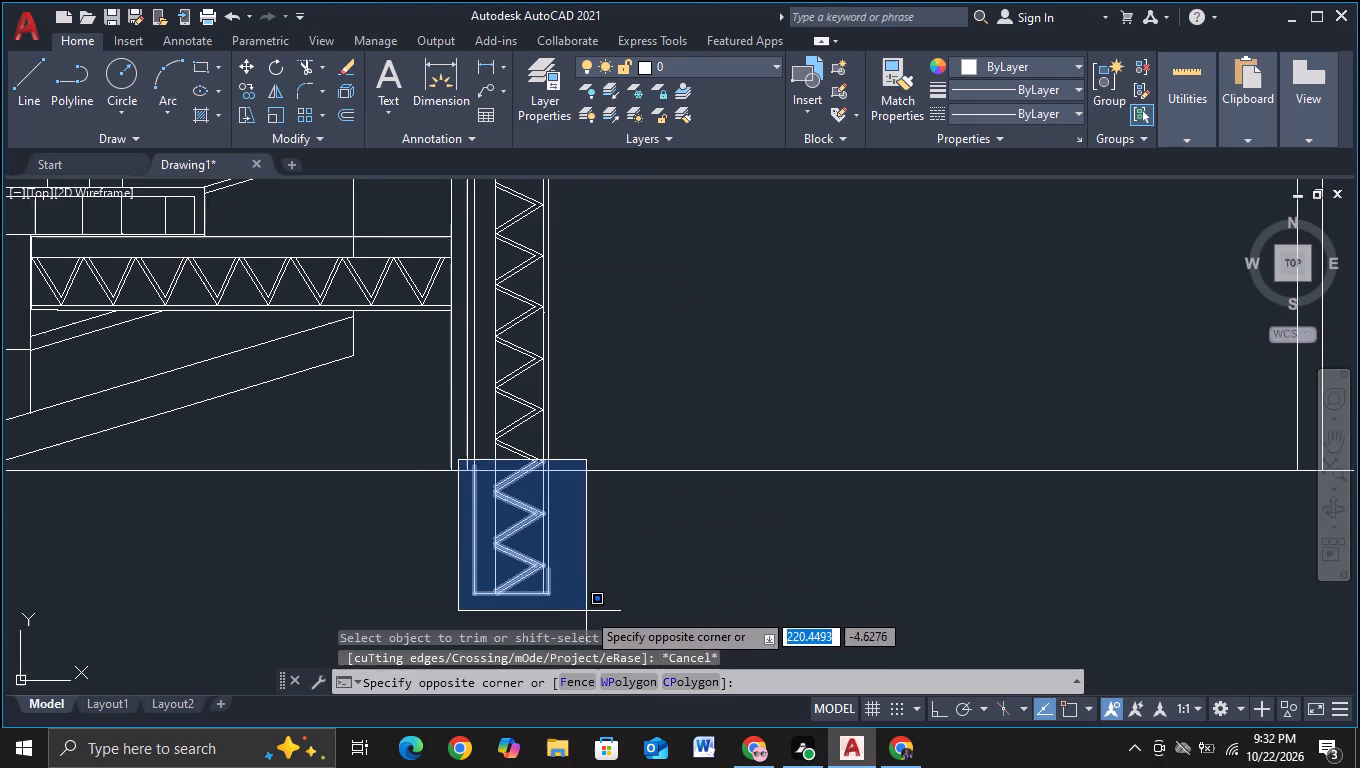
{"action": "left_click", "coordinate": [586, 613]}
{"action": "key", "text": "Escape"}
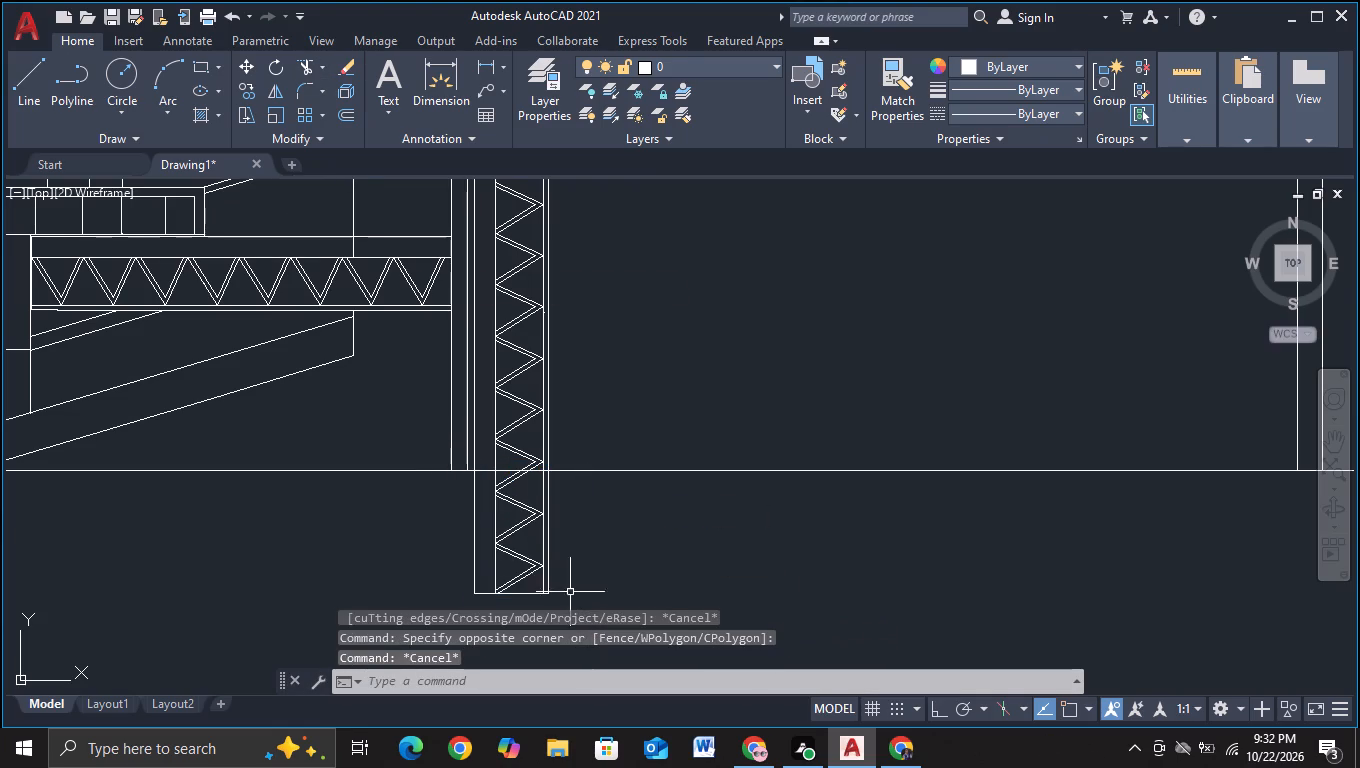
Trim away all parts of the vertical truss that extend below the ground line, including leftover fragments and its bottom edge.
{"action": "left_click", "coordinate": [311, 72]}
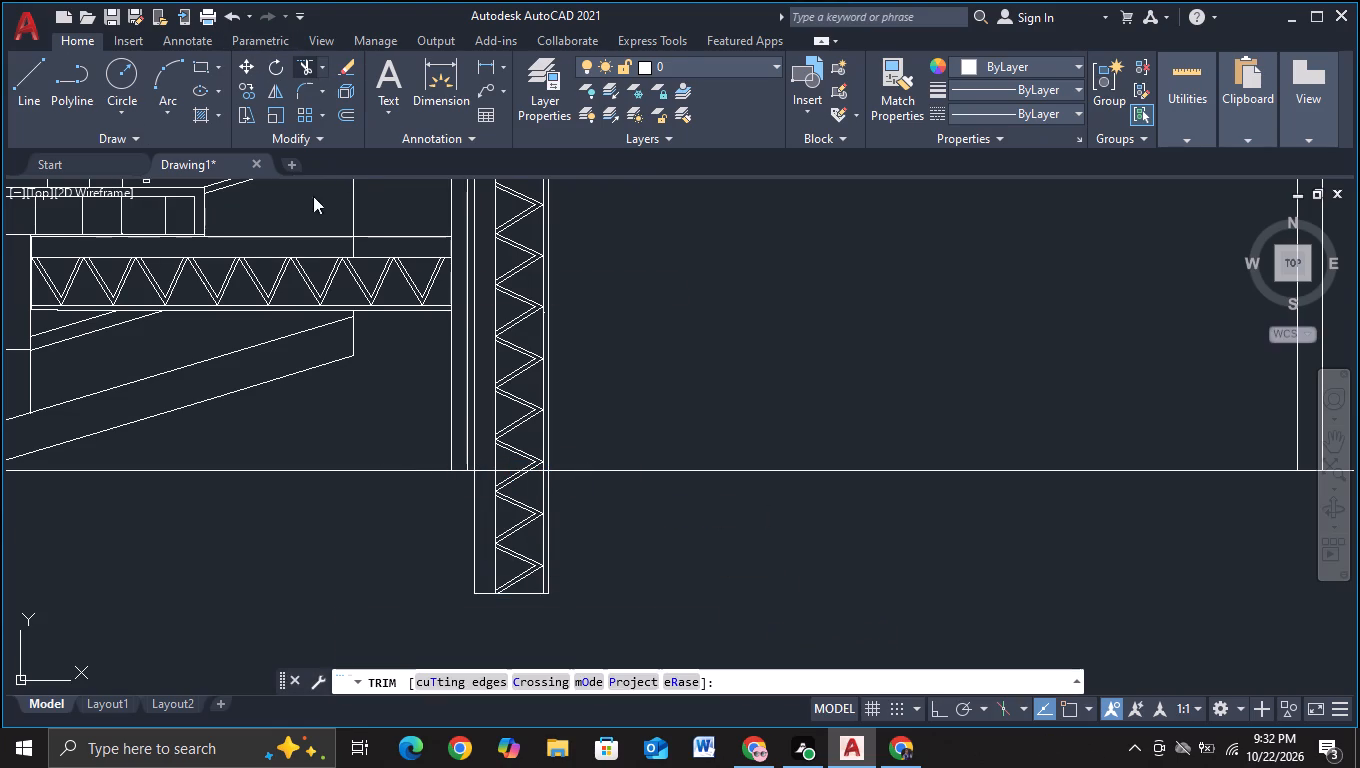
{"action": "left_click_drag", "start_coordinate": [342, 503], "coordinate": [694, 499]}
{"action": "left_click_drag", "start_coordinate": [418, 577], "coordinate": [804, 565]}
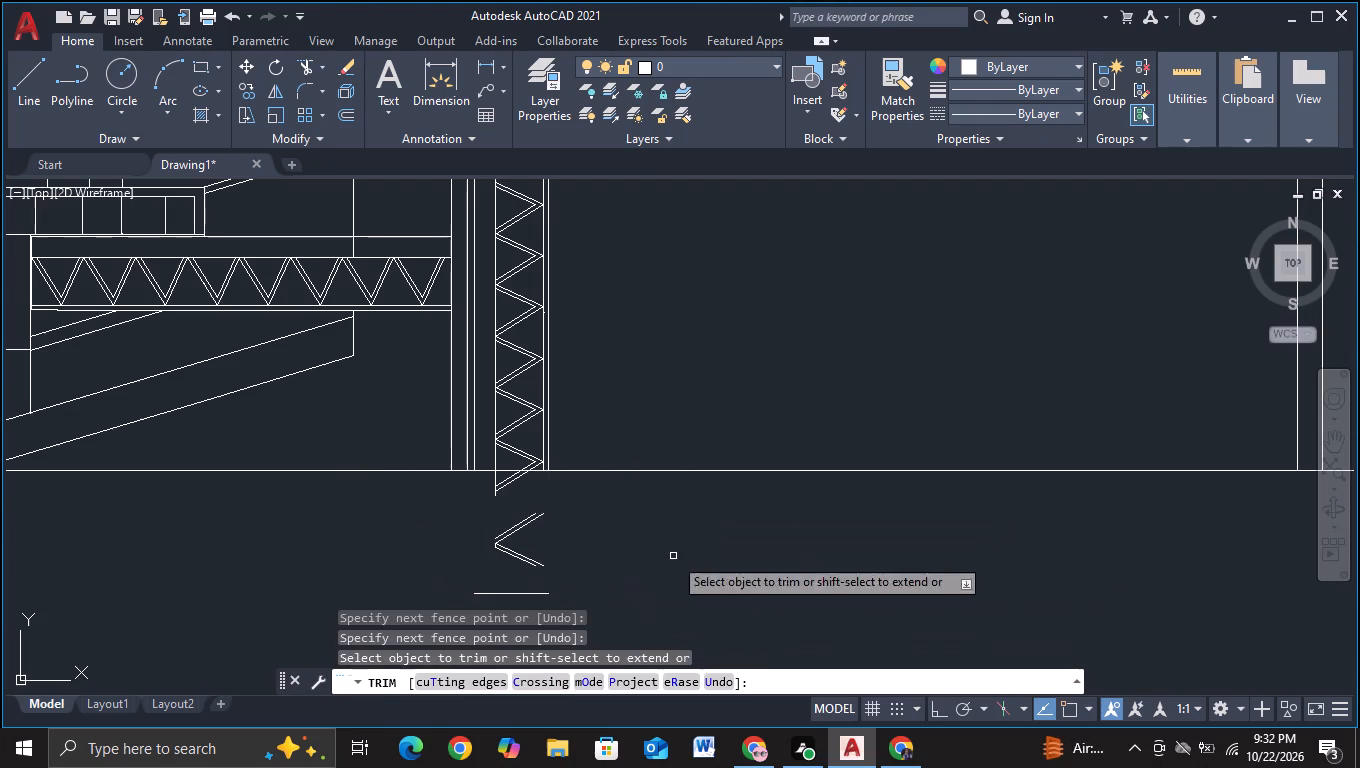
{"action": "left_click_drag", "start_coordinate": [526, 501], "coordinate": [512, 572]}
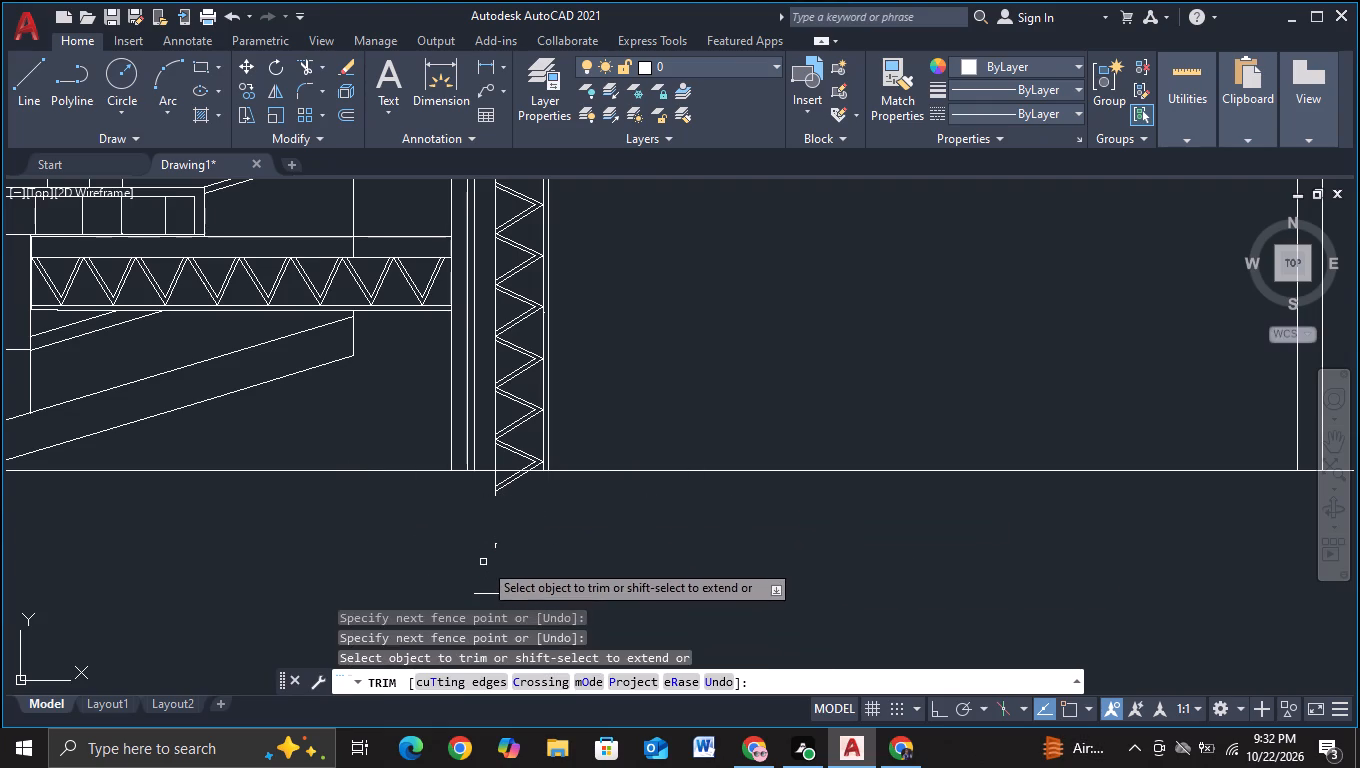
{"action": "left_click", "coordinate": [491, 545]}
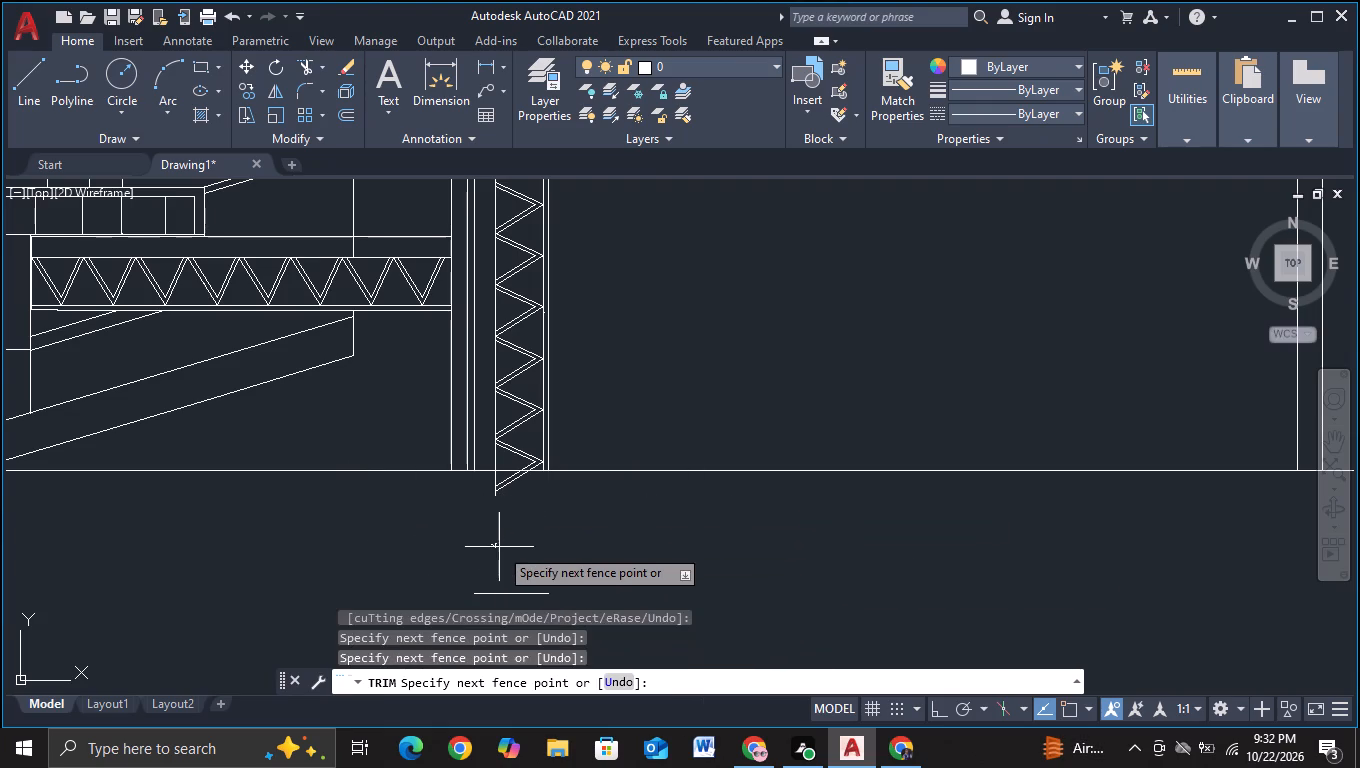
{"action": "left_click", "coordinate": [499, 547]}
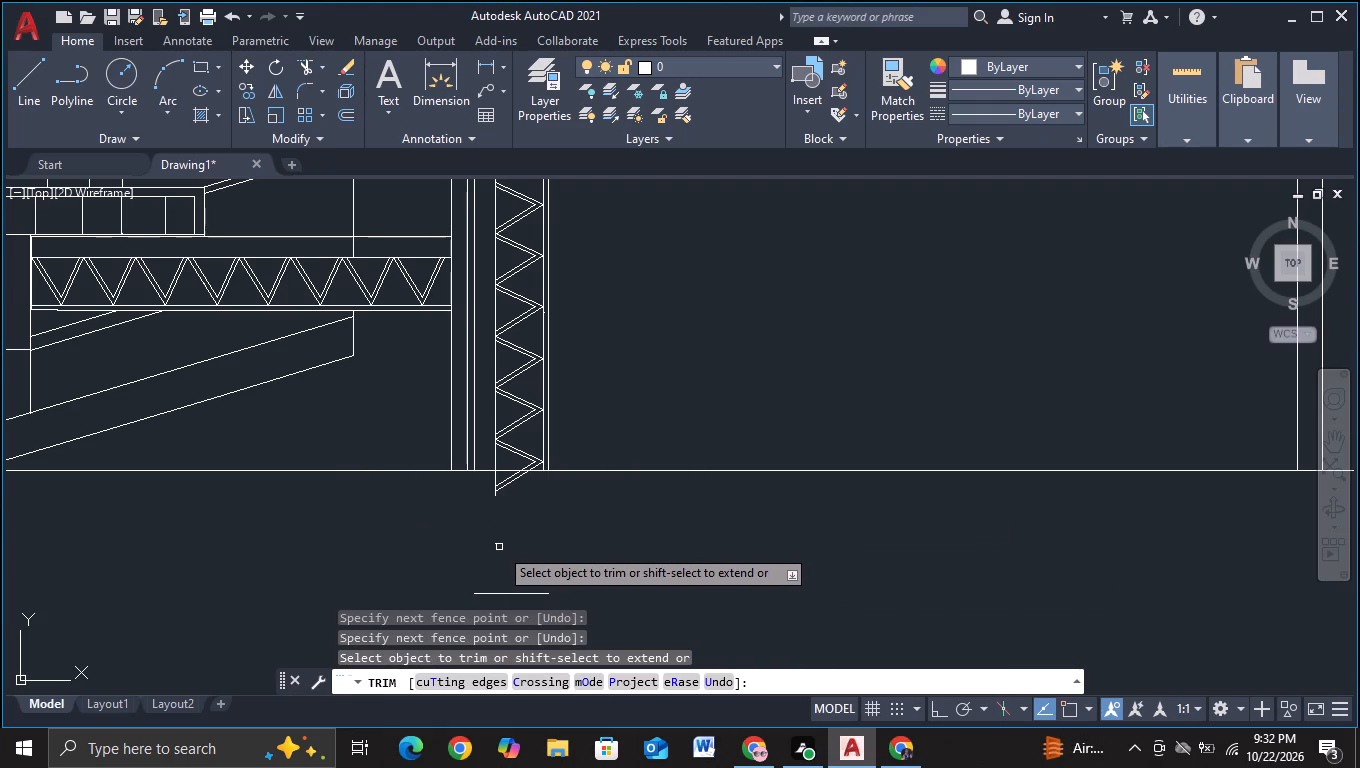
{"action": "left_click", "coordinate": [498, 547]}
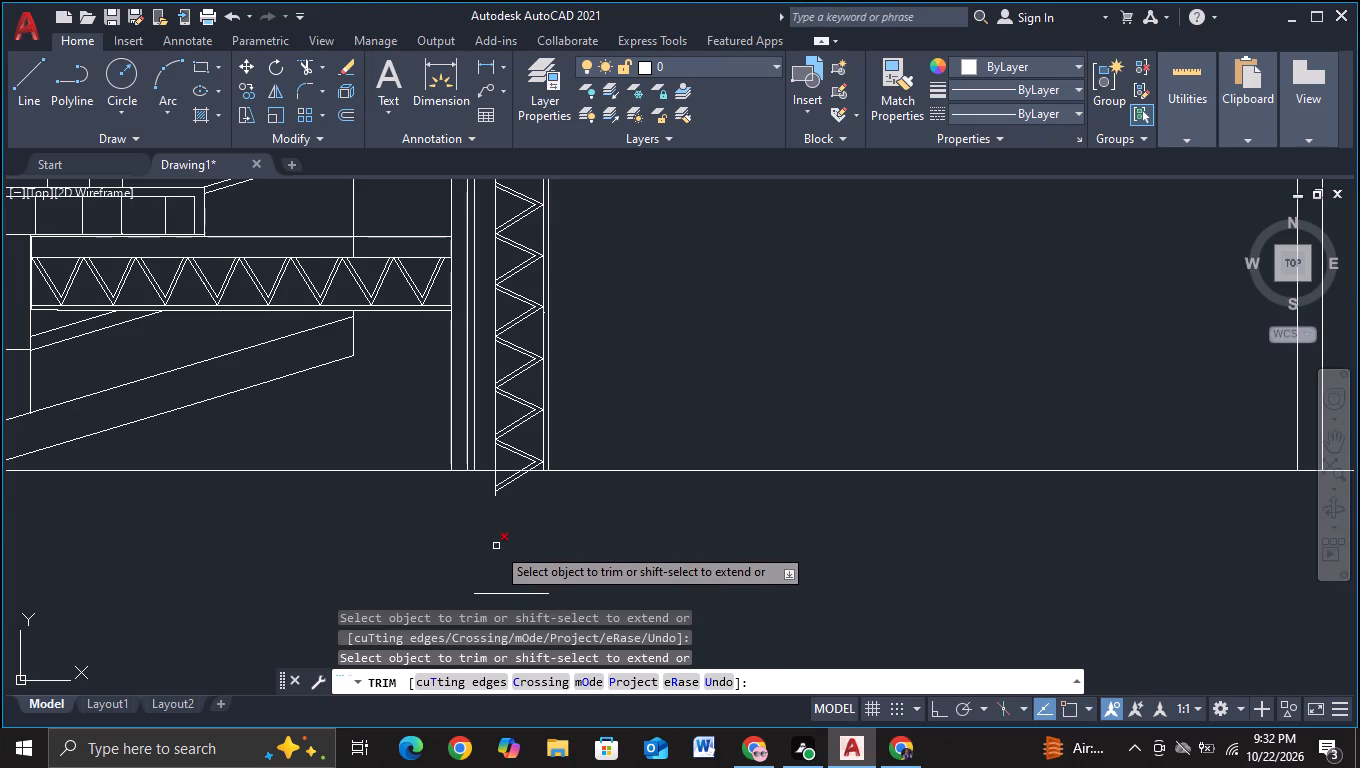
{"action": "left_click", "coordinate": [496, 546]}
{"action": "left_click", "coordinate": [479, 479]}
{"action": "left_click", "coordinate": [530, 484]}
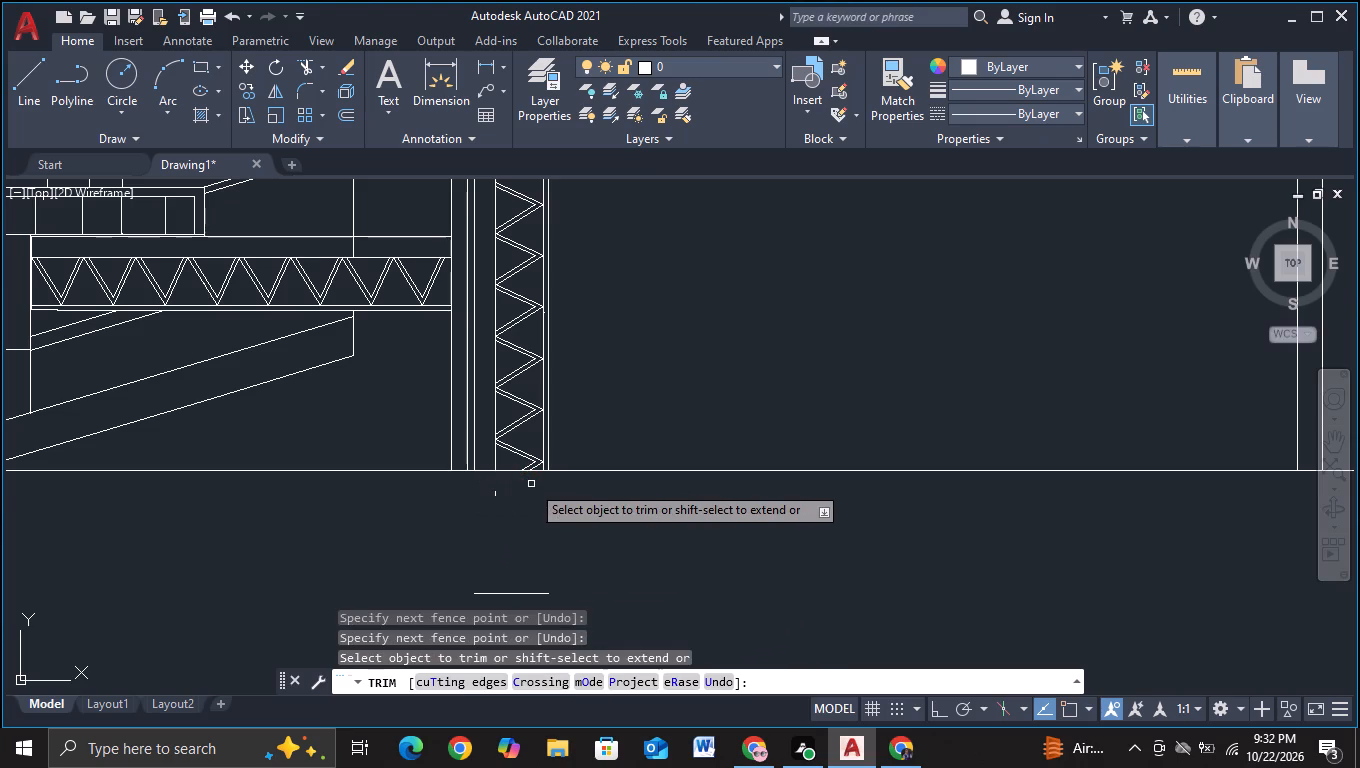
{"action": "left_click", "coordinate": [497, 497]}
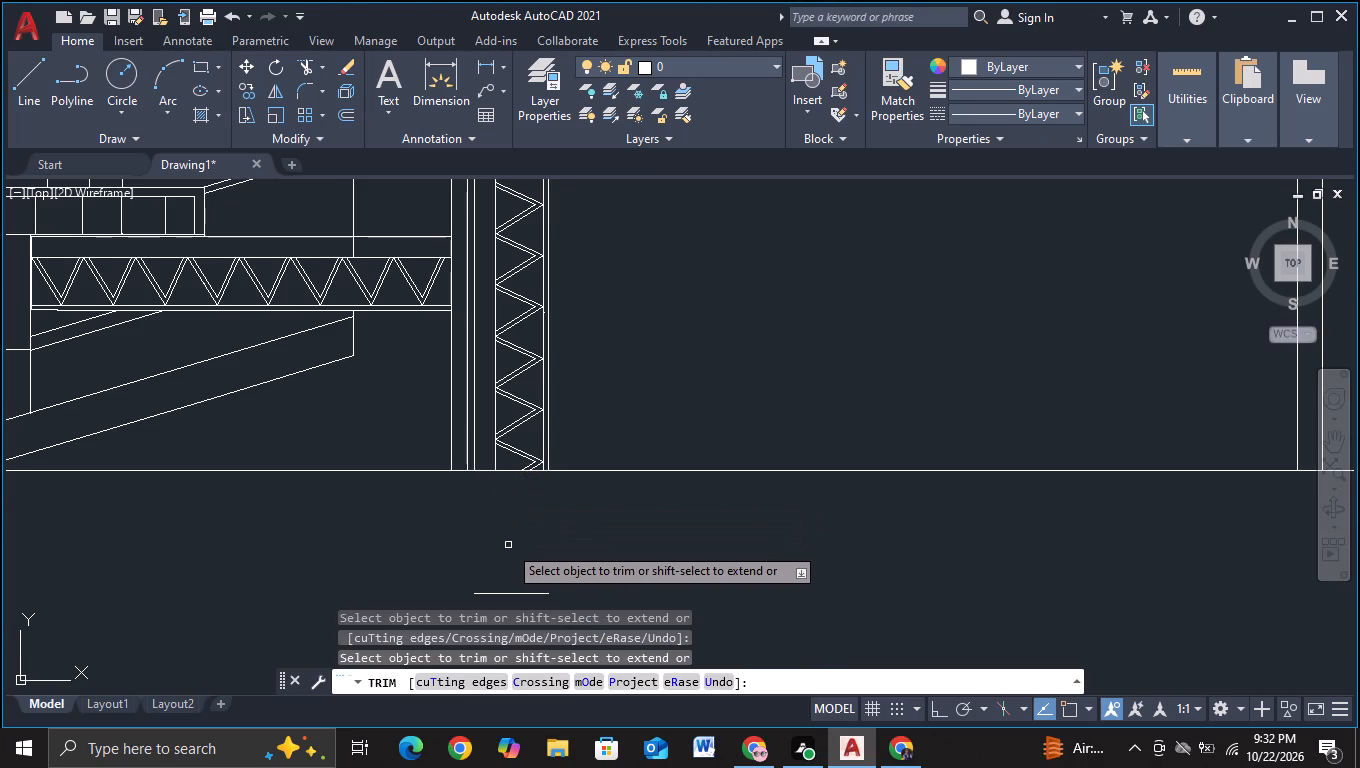
{"action": "middle_click_drag", "start_coordinate": [508, 545], "coordinate": [505, 474]}
{"action": "left_click_drag", "start_coordinate": [497, 571], "coordinate": [499, 515]}
{"action": "key", "text": "Escape"}
Copy the trimmed vertical truss and its adjoining edge lines horizontally about 89.7 units to the right side of the large frame, with Ortho on.
{"action": "scroll", "coordinate": [518, 510], "scroll_direction": "down", "scroll_amount": 2}
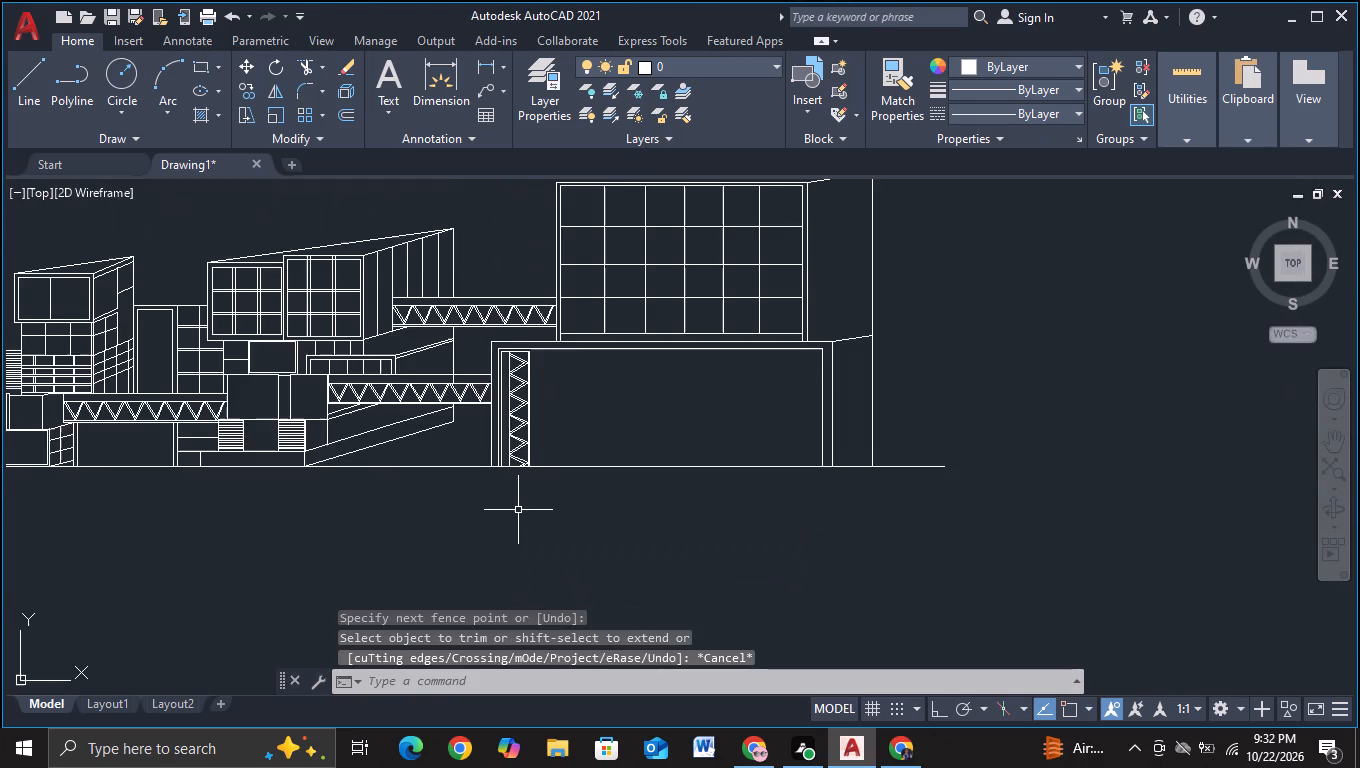
{"action": "middle_click_drag", "start_coordinate": [518, 510], "coordinate": [532, 550]}
{"action": "scroll", "coordinate": [541, 520], "scroll_direction": "up", "scroll_amount": 1}
{"action": "scroll", "coordinate": [511, 417], "scroll_direction": "up", "scroll_amount": 2}
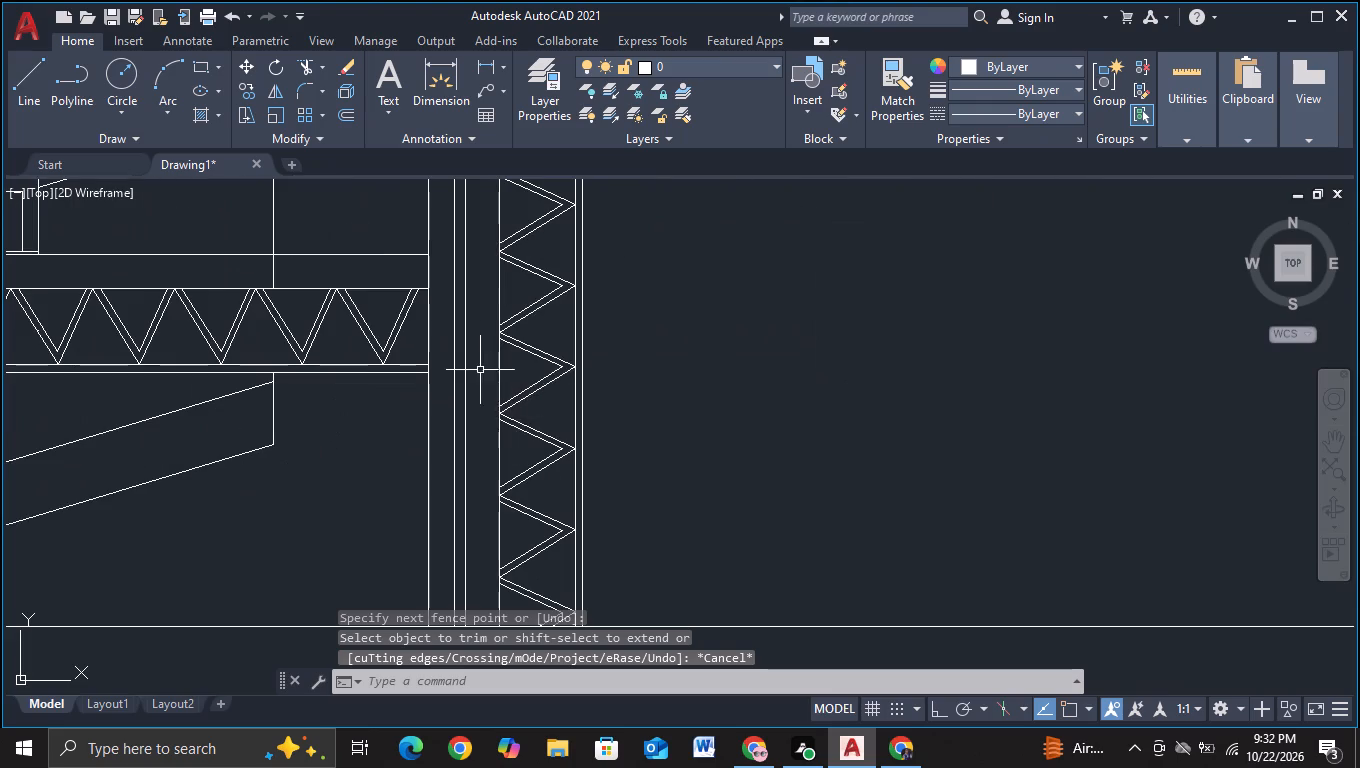
{"action": "middle_click_drag", "start_coordinate": [482, 341], "coordinate": [489, 447]}
{"action": "left_click", "coordinate": [450, 244]}
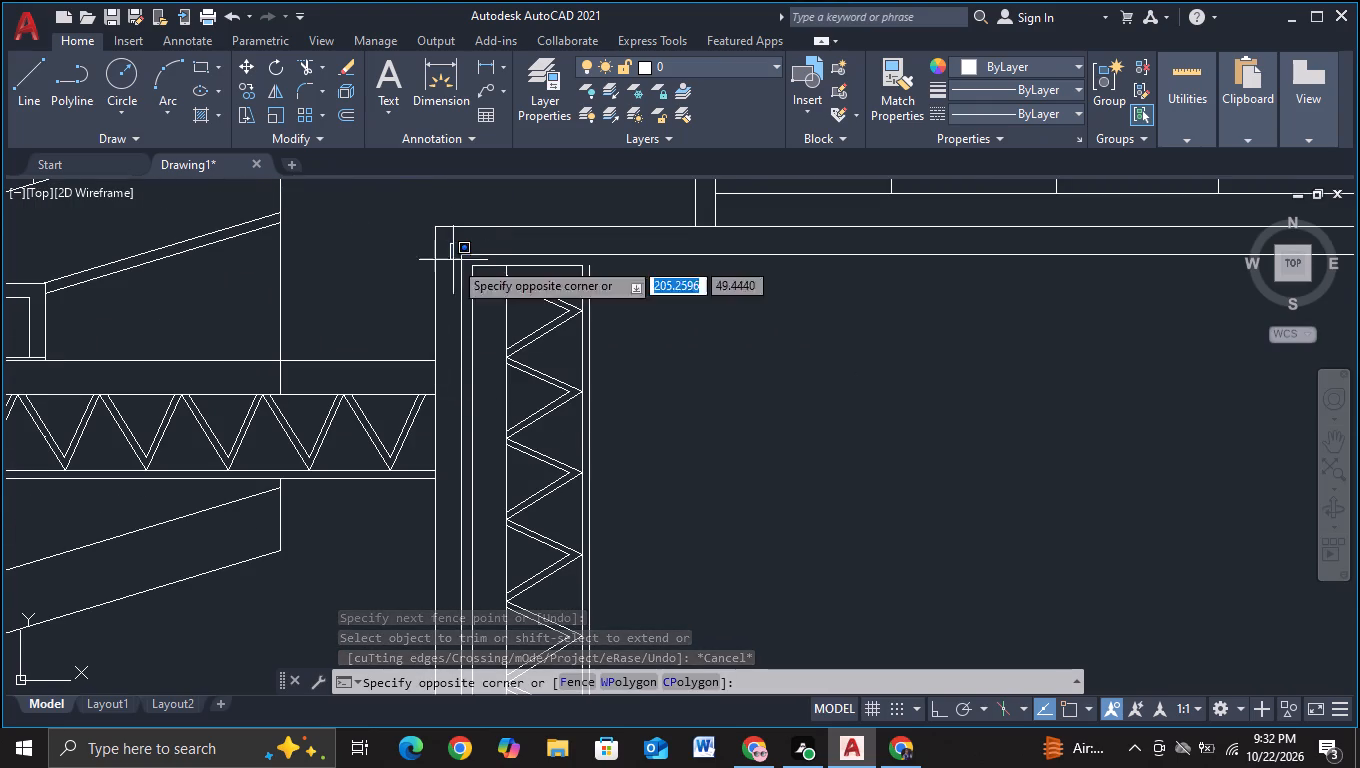
{"action": "middle_click_drag", "start_coordinate": [678, 560], "coordinate": [628, 461]}
{"action": "left_click", "coordinate": [584, 649]}
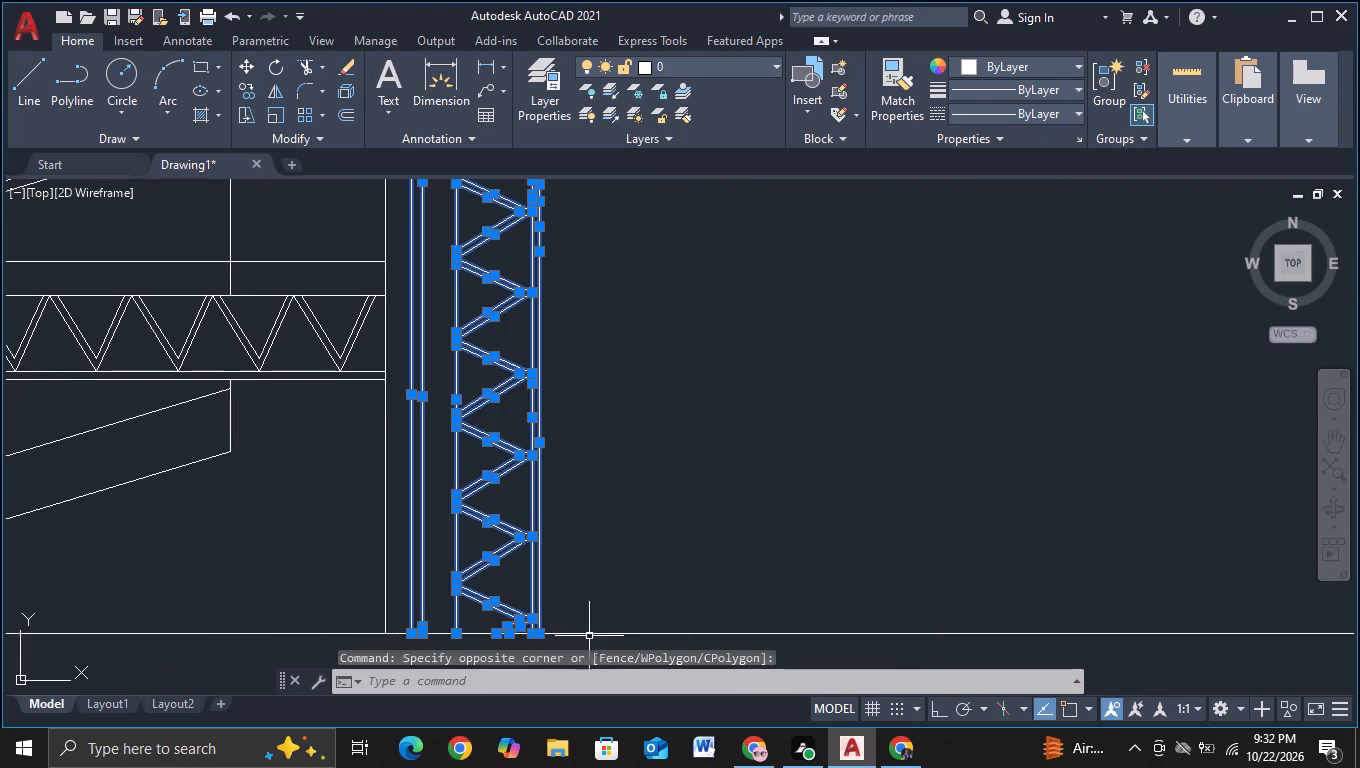
{"action": "scroll", "coordinate": [622, 570], "scroll_direction": "down", "scroll_amount": 1}
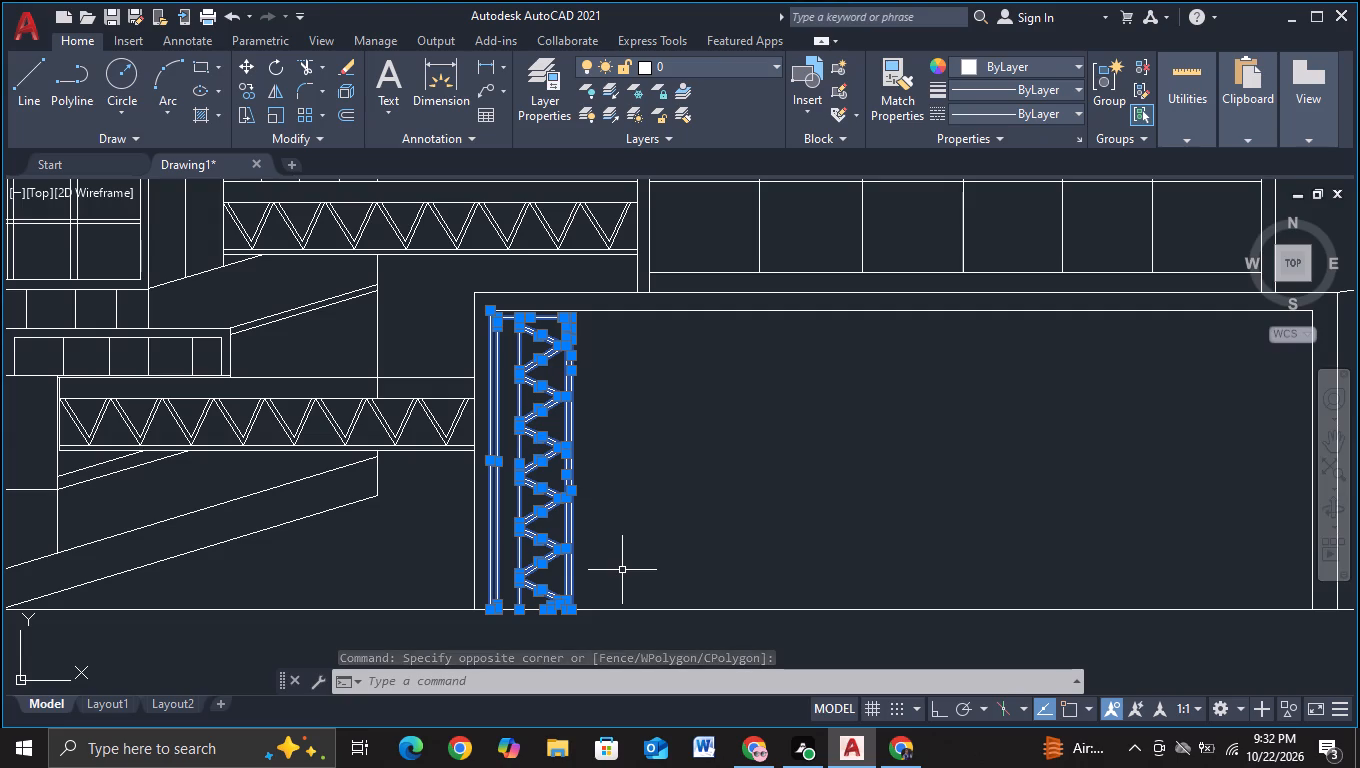
{"action": "key", "text": "c"}
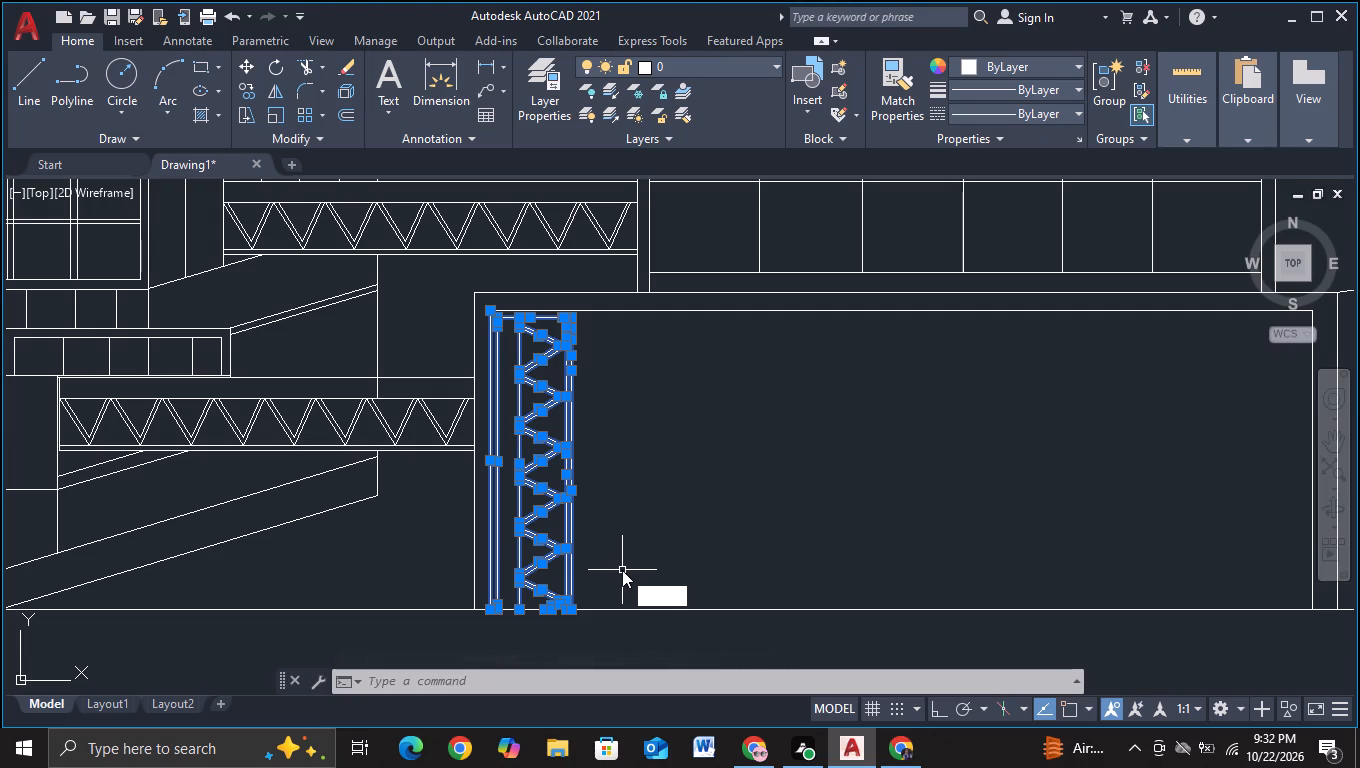
{"action": "left_click", "coordinate": [672, 631]}
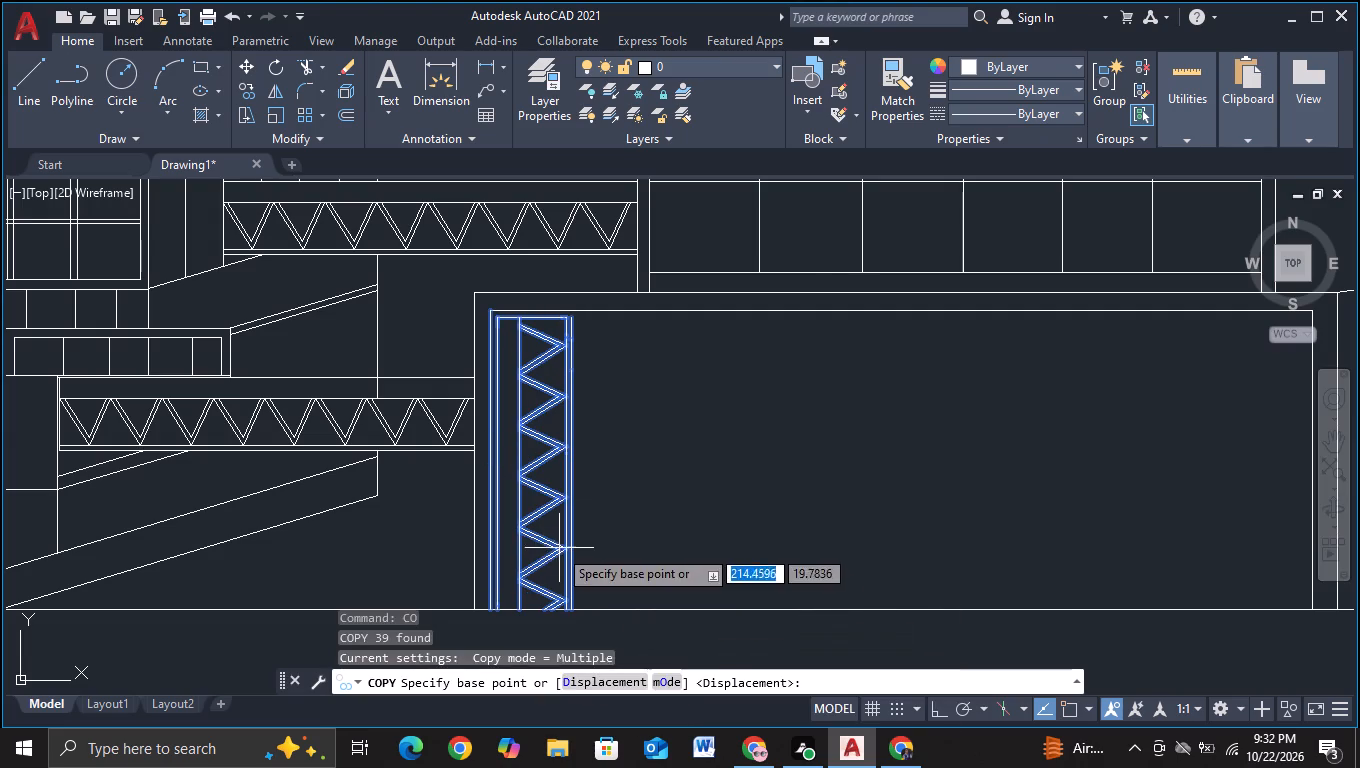
{"action": "left_click", "coordinate": [558, 548]}
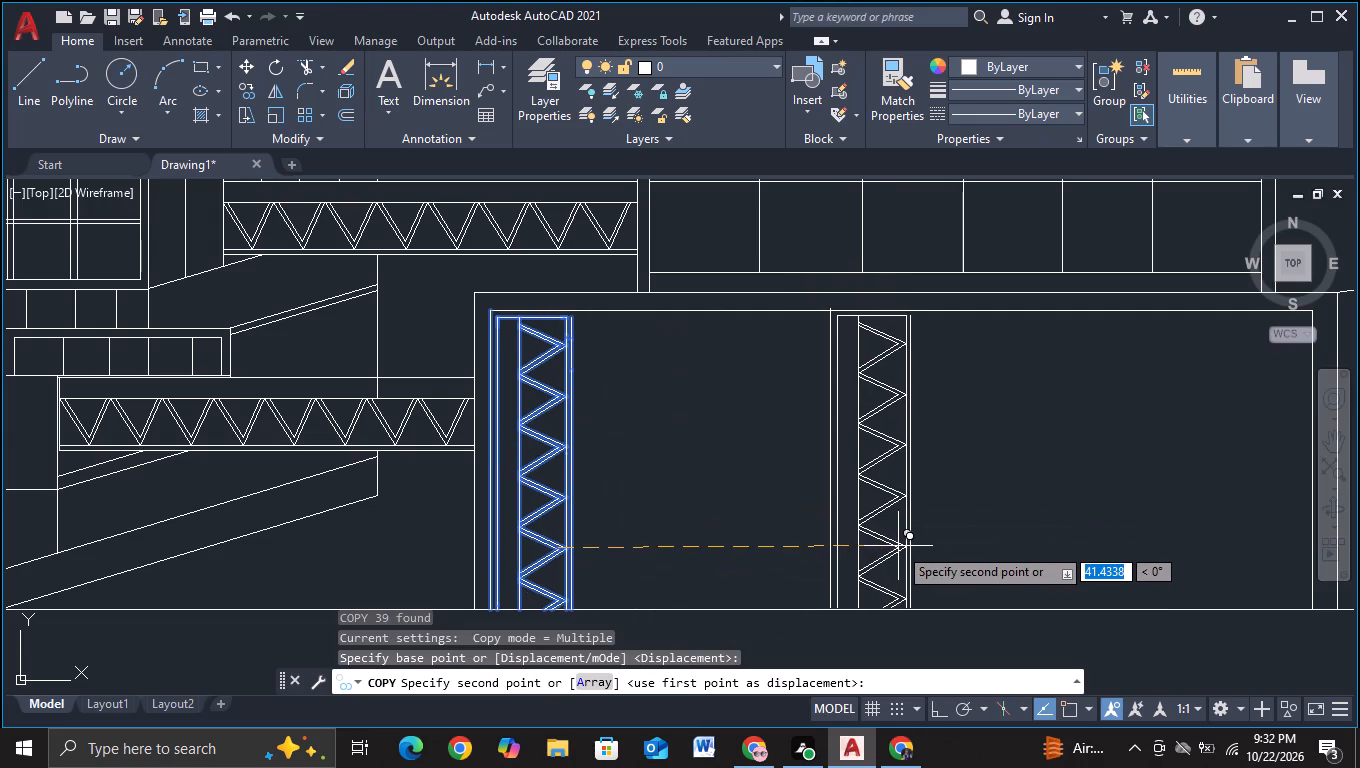
{"action": "key", "text": "F8"}
{"action": "middle_click_drag", "start_coordinate": [925, 548], "coordinate": [396, 561]}
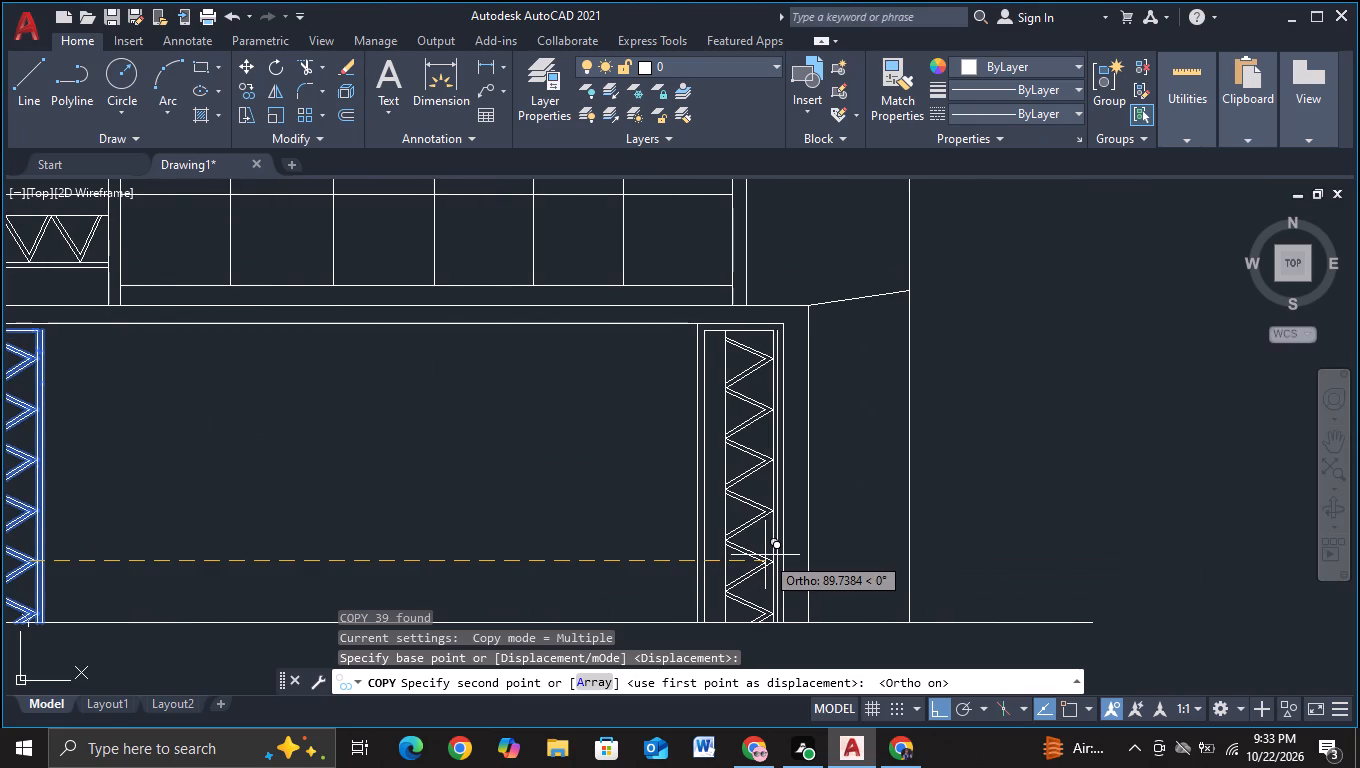
{"action": "left_click", "coordinate": [765, 555]}
{"action": "key", "text": "Escape"}
Copy the lower horizontal truss bridge adjoining the large frame straight down into the empty space below the ground line.
{"action": "scroll", "coordinate": [765, 555], "scroll_direction": "down", "scroll_amount": 3}
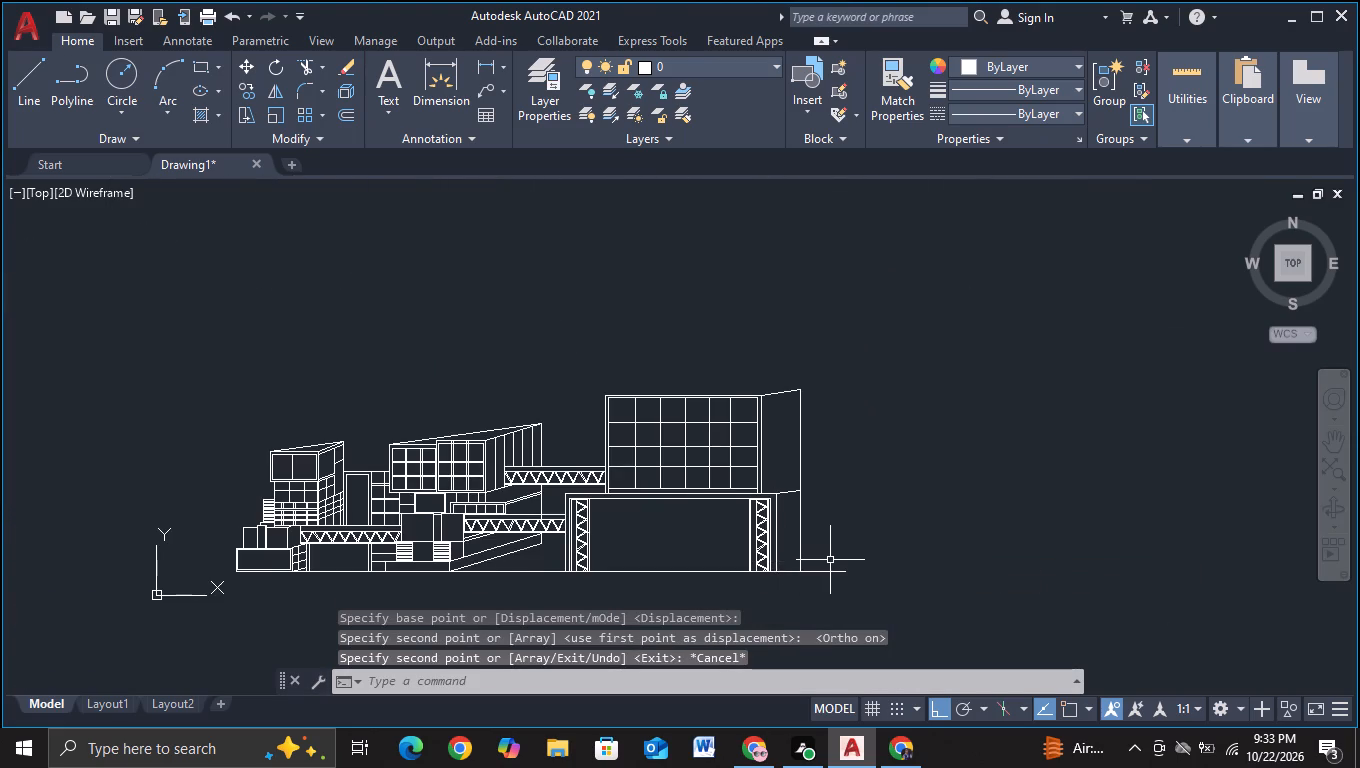
{"action": "middle_click_drag", "start_coordinate": [835, 553], "coordinate": [878, 495]}
{"action": "scroll", "coordinate": [758, 534], "scroll_direction": "up", "scroll_amount": 2}
{"action": "middle_click_drag", "start_coordinate": [649, 483], "coordinate": [671, 543]}
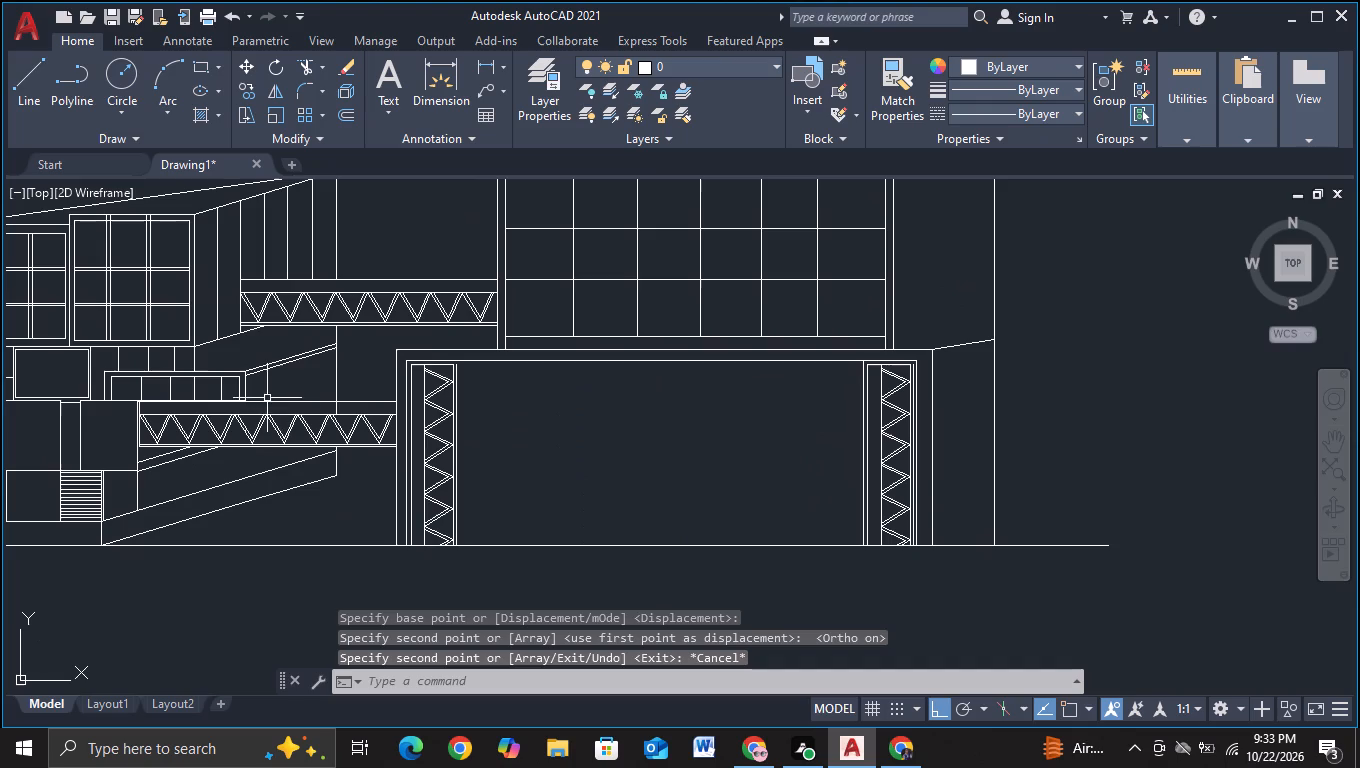
{"action": "scroll", "coordinate": [490, 435], "scroll_direction": "down", "scroll_amount": 1}
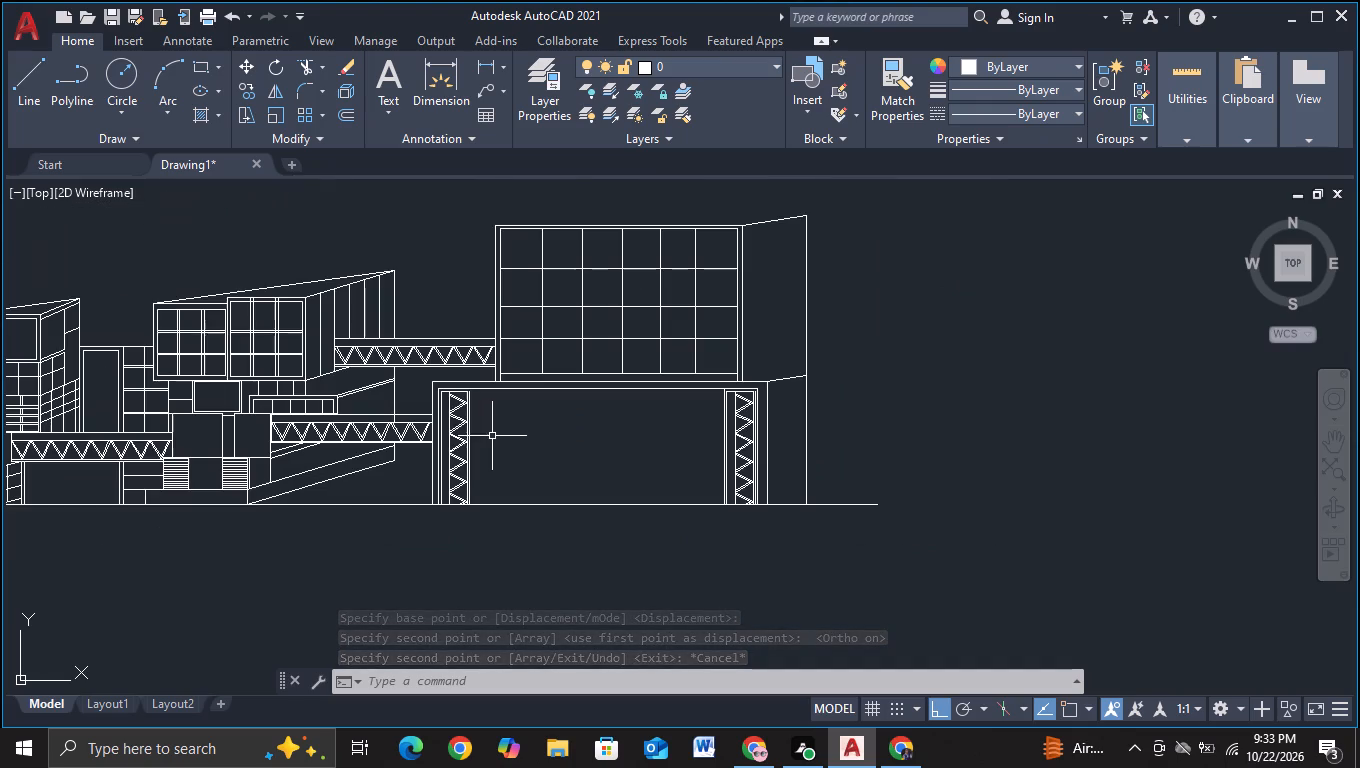
{"action": "scroll", "coordinate": [359, 451], "scroll_direction": "up", "scroll_amount": 2}
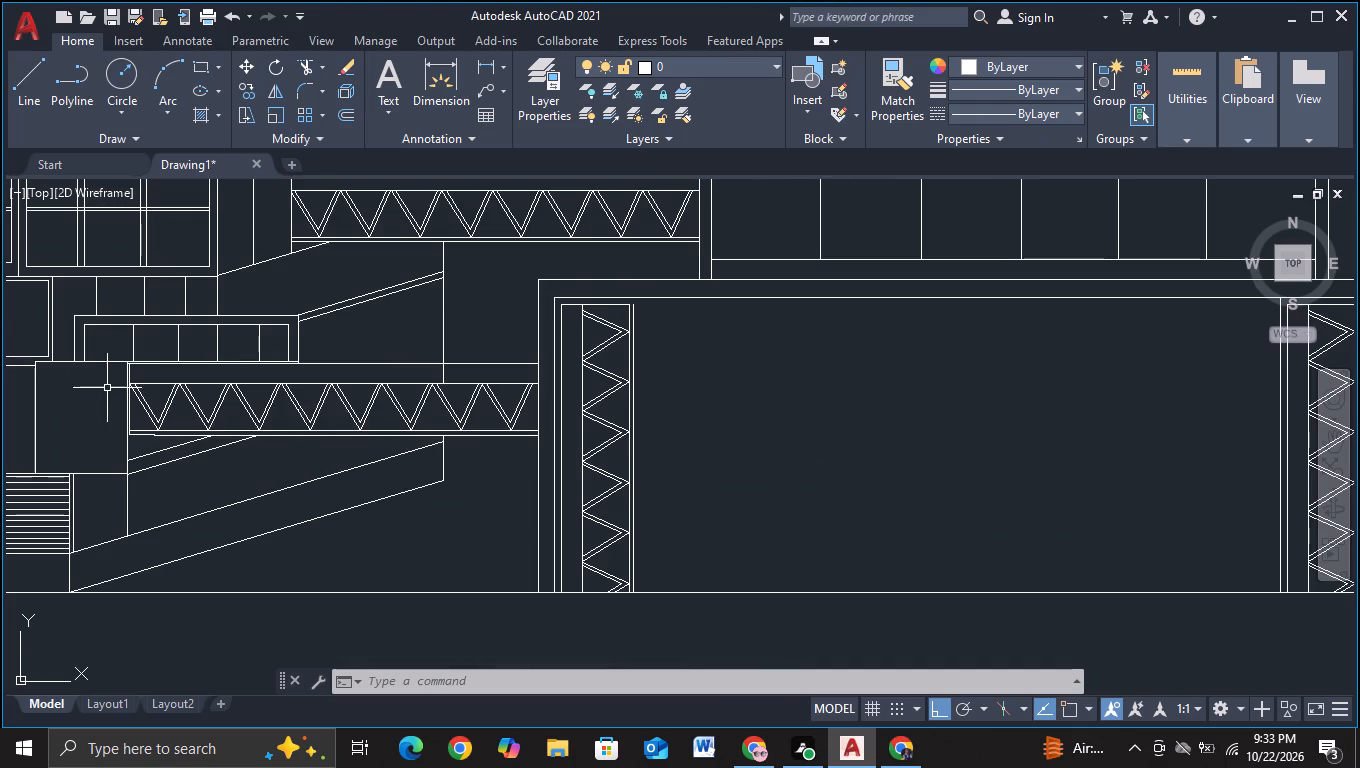
{"action": "scroll", "coordinate": [122, 374], "scroll_direction": "up", "scroll_amount": 2}
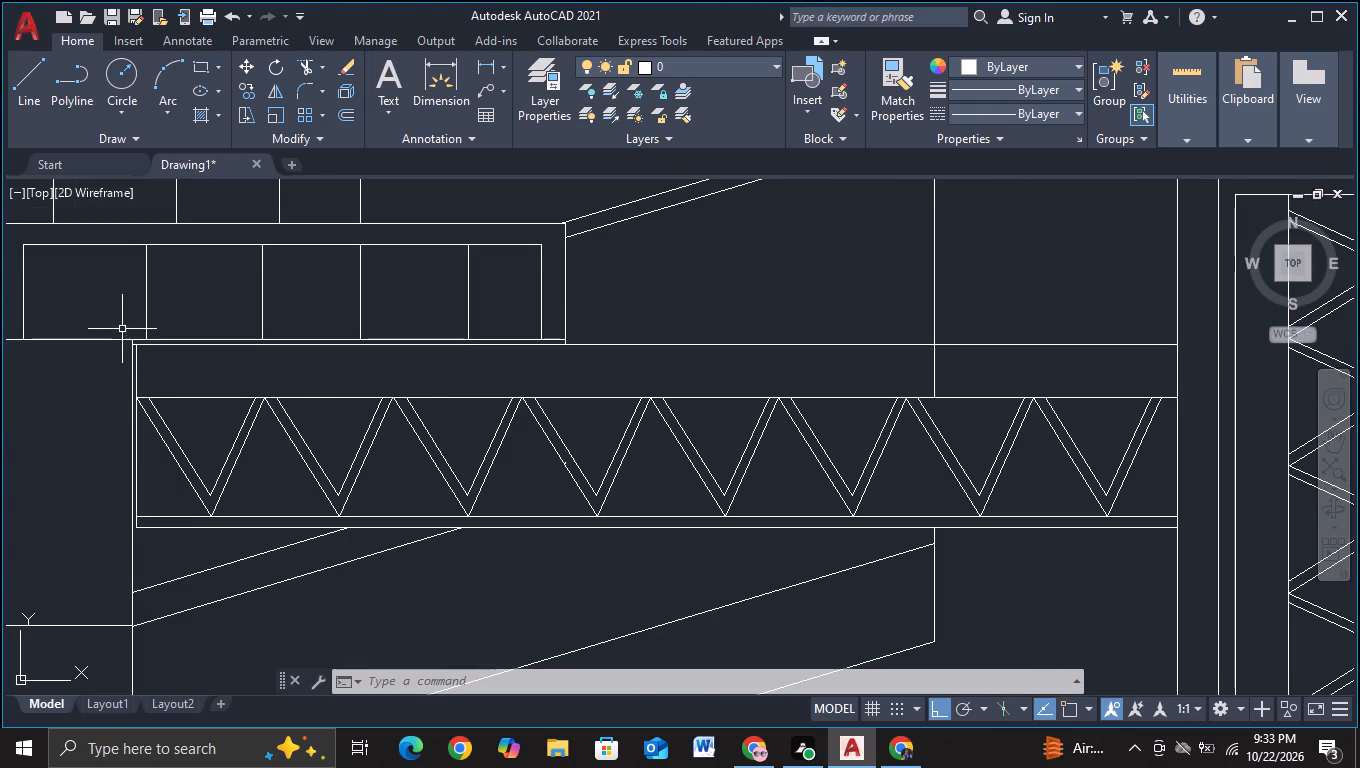
{"action": "left_click", "coordinate": [122, 329]}
{"action": "middle_click_drag", "start_coordinate": [600, 586], "coordinate": [148, 564]}
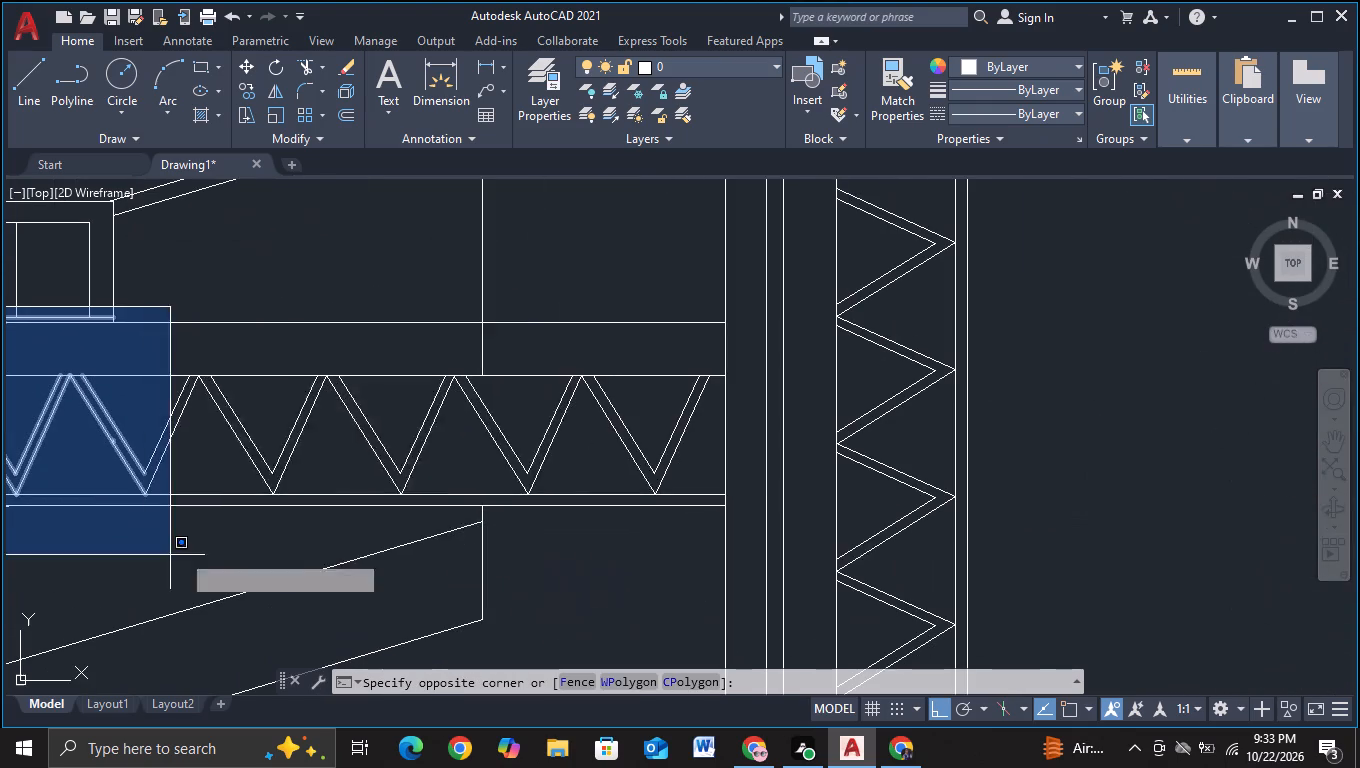
{"action": "left_click", "coordinate": [749, 528]}
{"action": "scroll", "coordinate": [652, 567], "scroll_direction": "down", "scroll_amount": 2}
{"action": "middle_click_drag", "start_coordinate": [652, 567], "coordinate": [663, 533]}
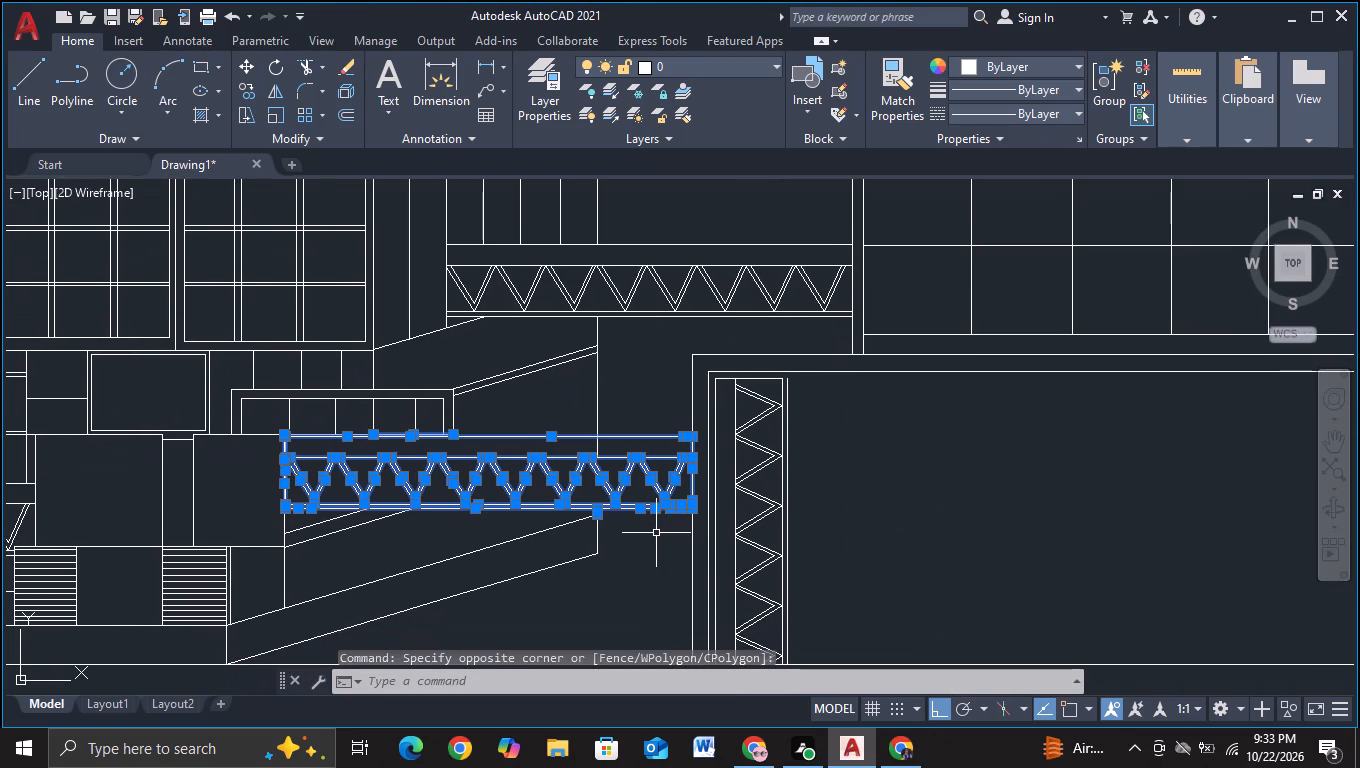
{"action": "key", "text": "c"}
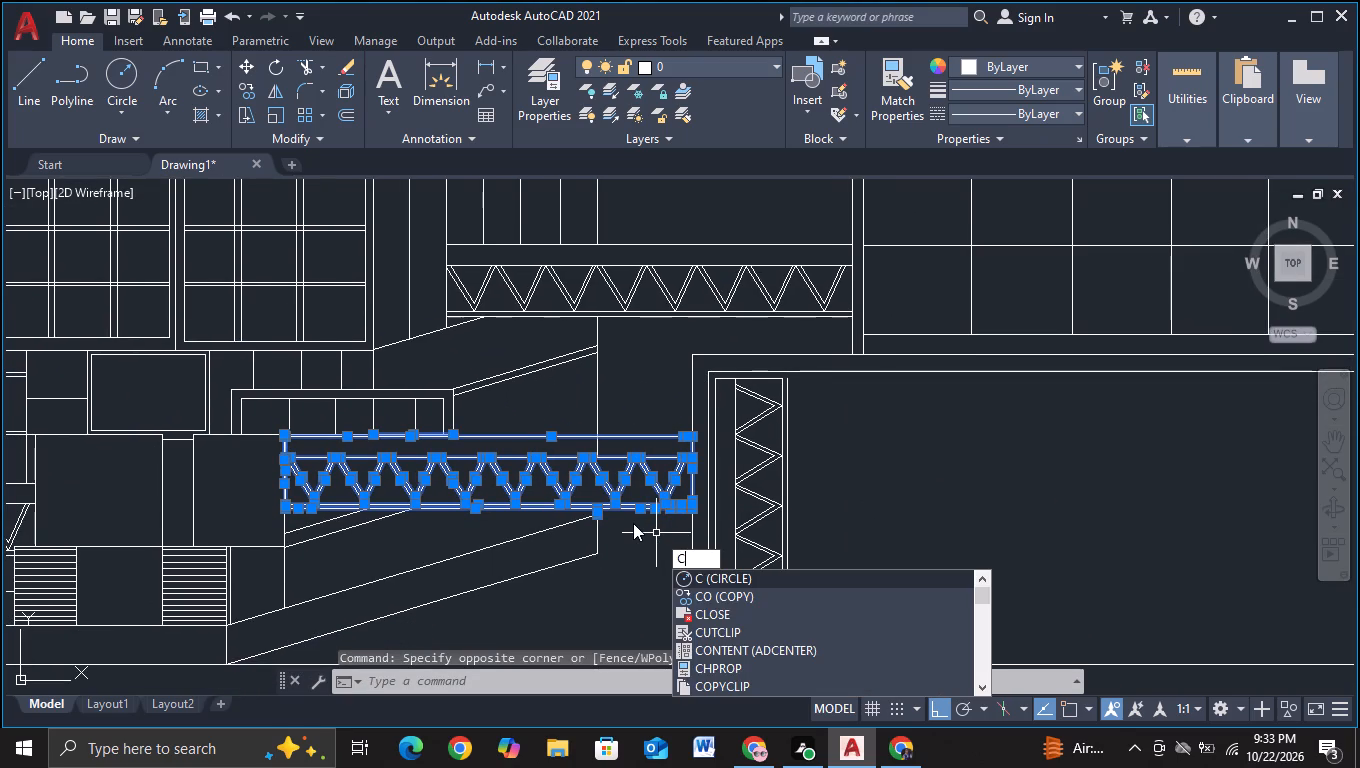
{"action": "left_click", "coordinate": [684, 590]}
{"action": "left_click", "coordinate": [625, 493]}
{"action": "scroll", "coordinate": [606, 602], "scroll_direction": "down", "scroll_amount": 1}
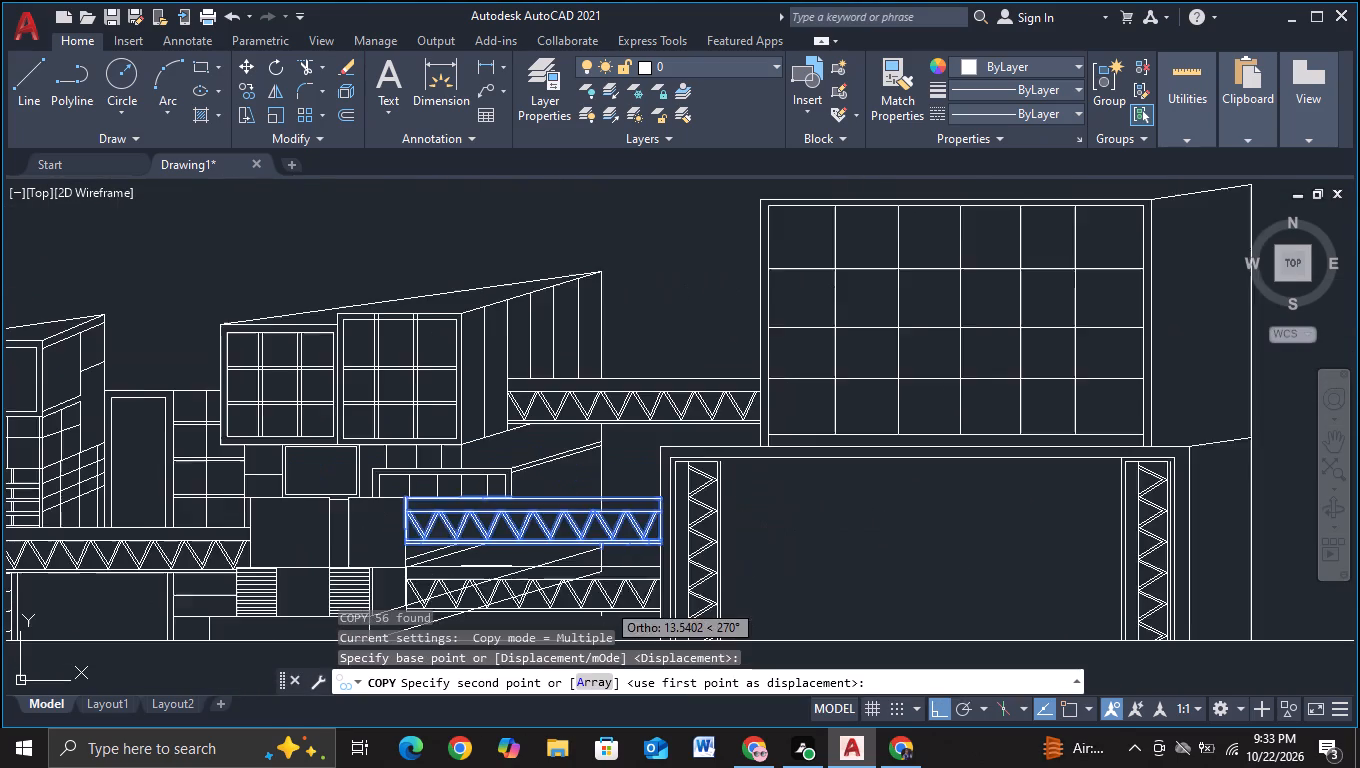
{"action": "middle_click_drag", "start_coordinate": [606, 602], "coordinate": [621, 392]}
{"action": "left_click", "coordinate": [606, 552]}
{"action": "key", "text": "Escape"}
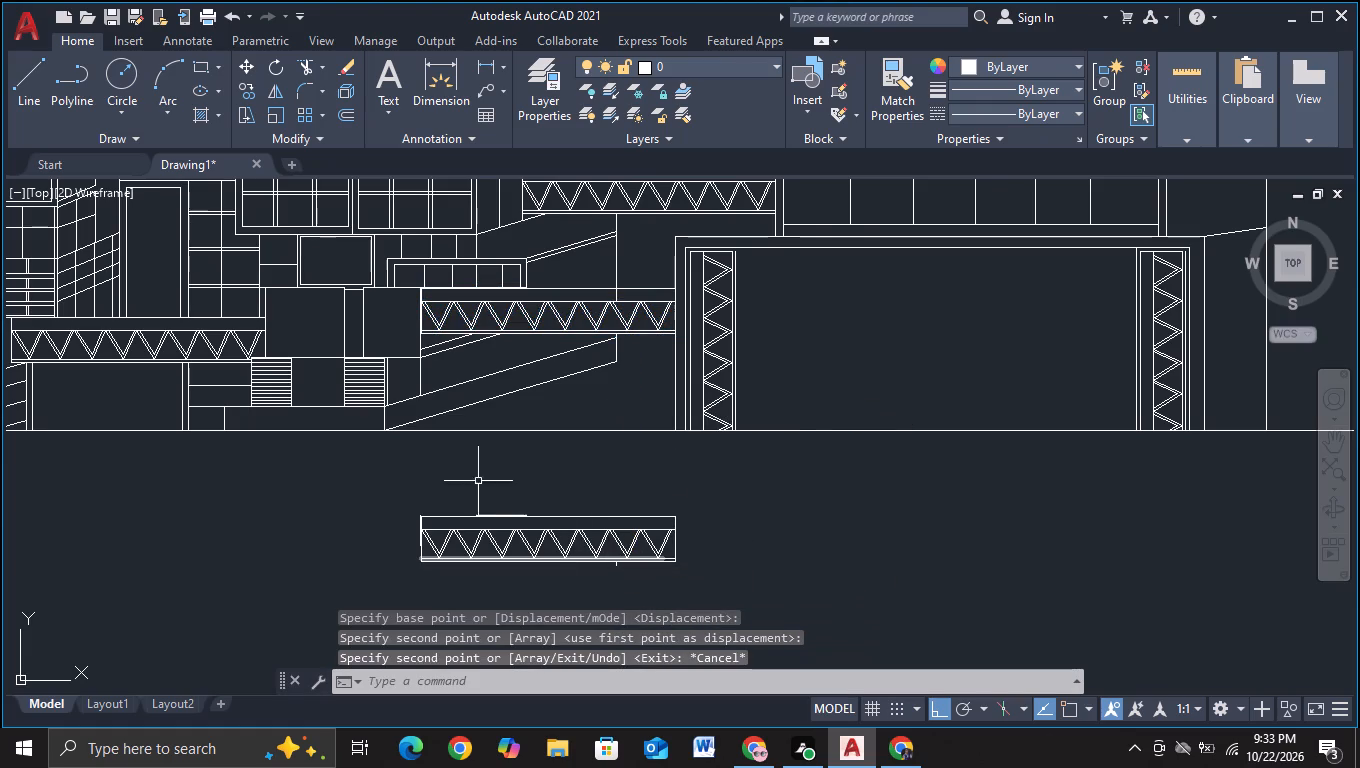
Trim away the stray line fragments above, beside and below the copied horizontal truss under the ground line.
{"action": "left_click", "coordinate": [297, 63]}
{"action": "scroll", "coordinate": [517, 501], "scroll_direction": "up", "scroll_amount": 1}
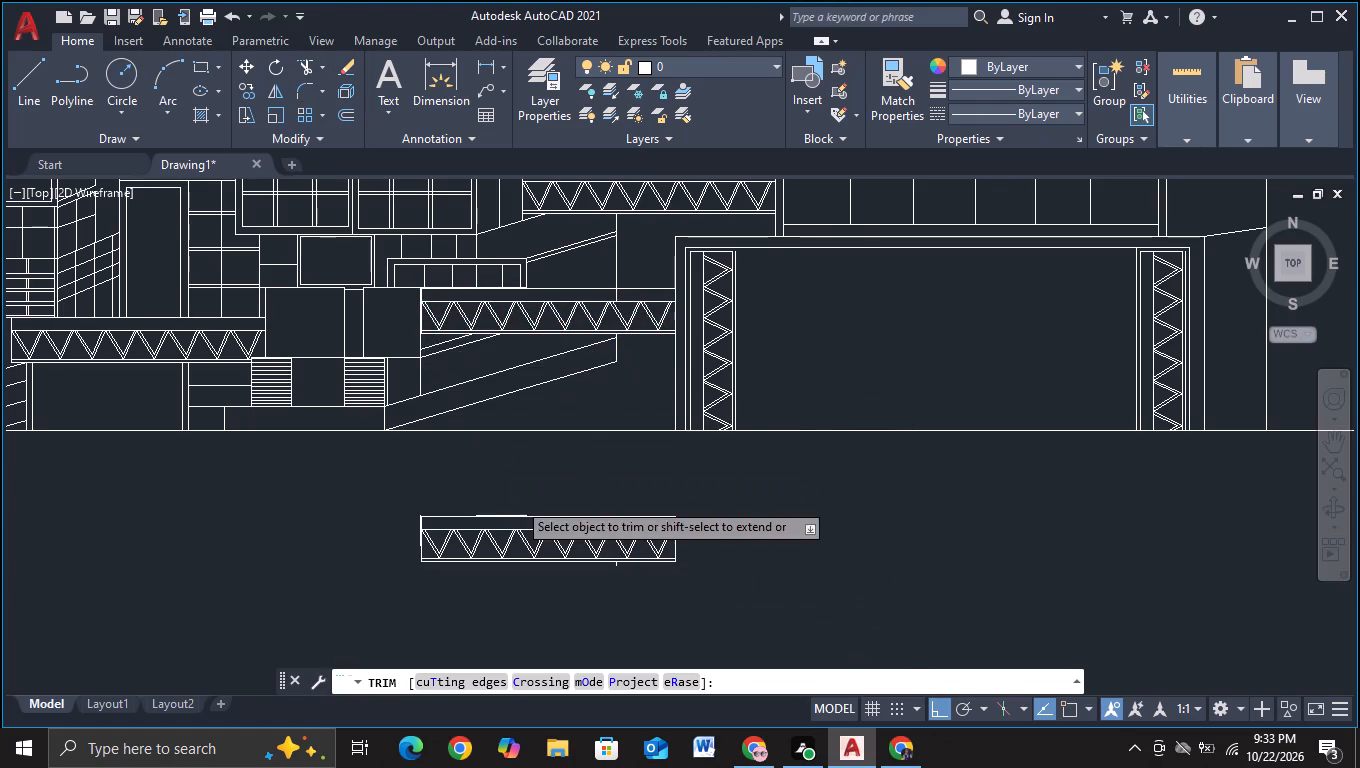
{"action": "scroll", "coordinate": [517, 501], "scroll_direction": "up", "scroll_amount": 1}
{"action": "middle_click_drag", "start_coordinate": [525, 525], "coordinate": [526, 398]}
{"action": "scroll", "coordinate": [492, 391], "scroll_direction": "up", "scroll_amount": 2}
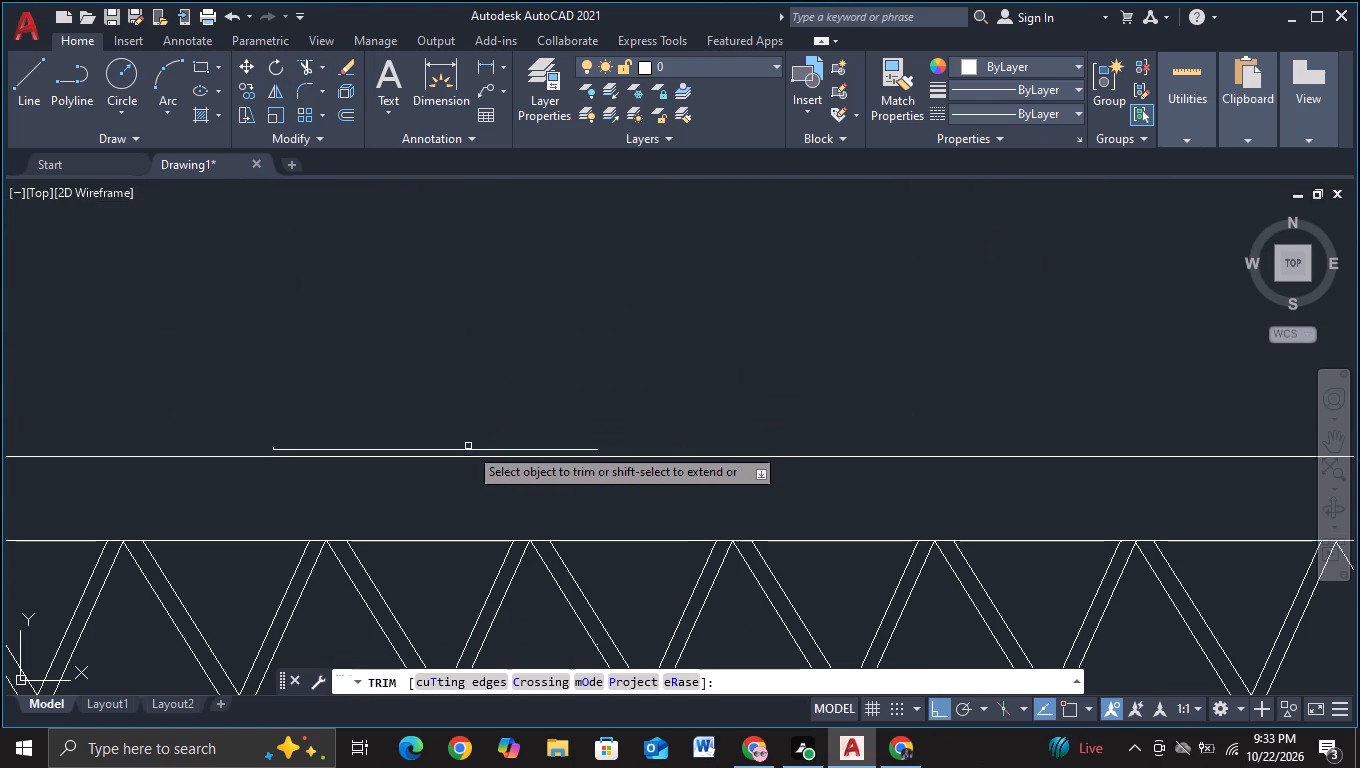
{"action": "left_click", "coordinate": [468, 449]}
{"action": "left_click", "coordinate": [272, 447]}
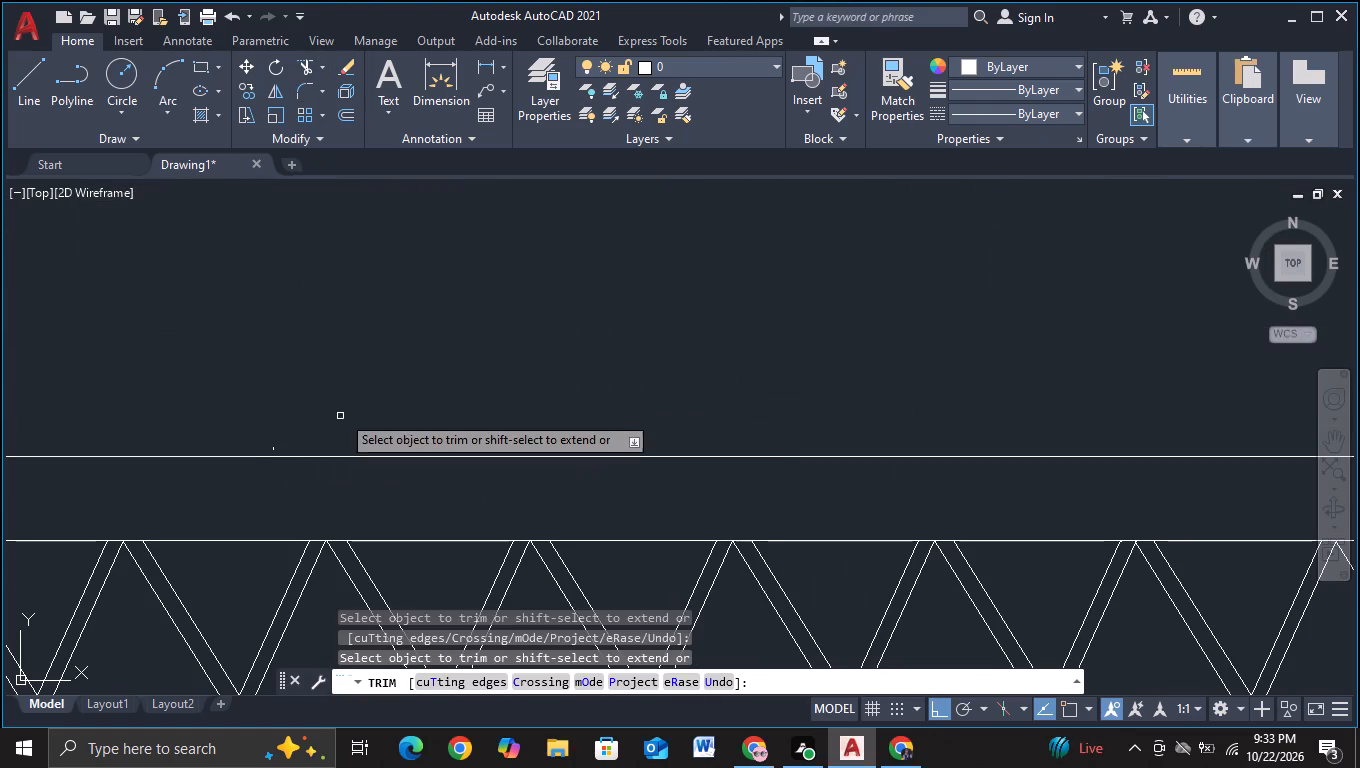
{"action": "middle_click_drag", "start_coordinate": [346, 411], "coordinate": [956, 254]}
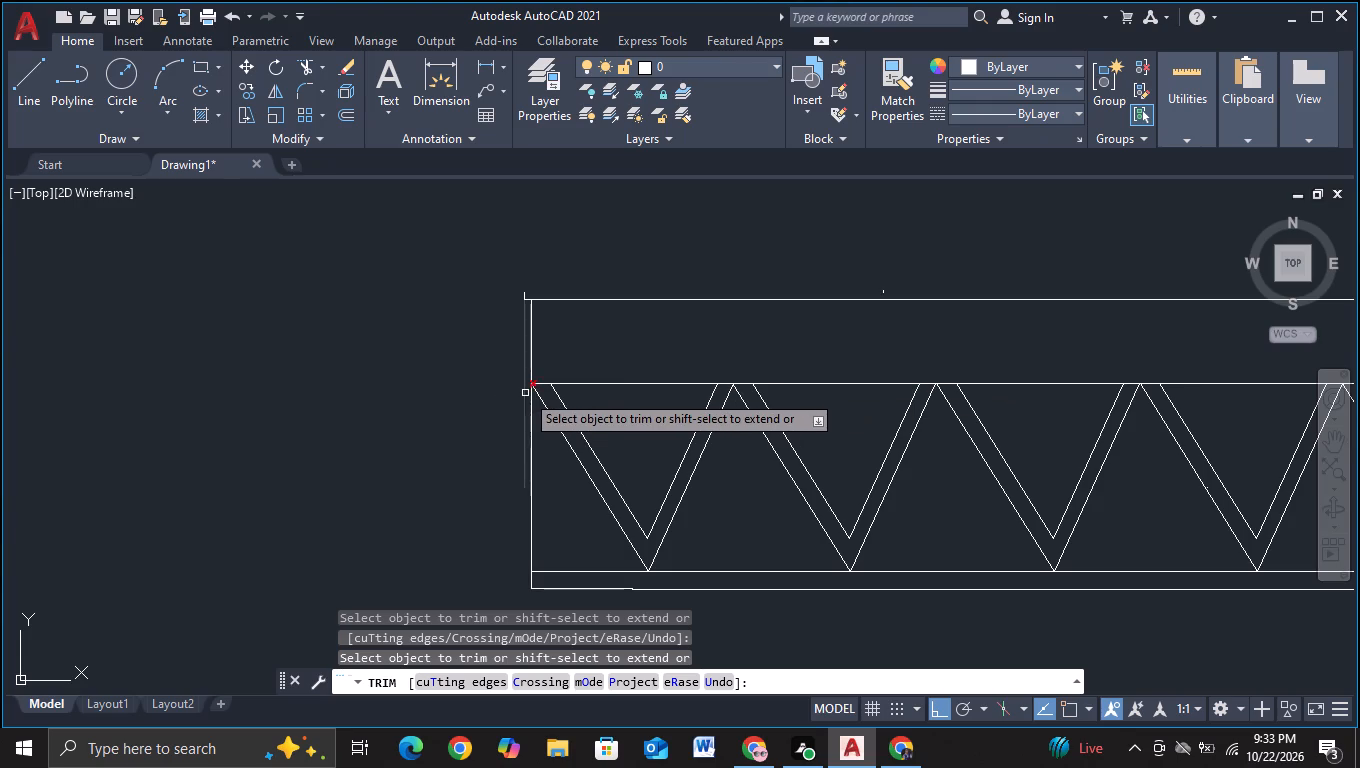
{"action": "left_click", "coordinate": [525, 393]}
{"action": "left_click", "coordinate": [524, 292]}
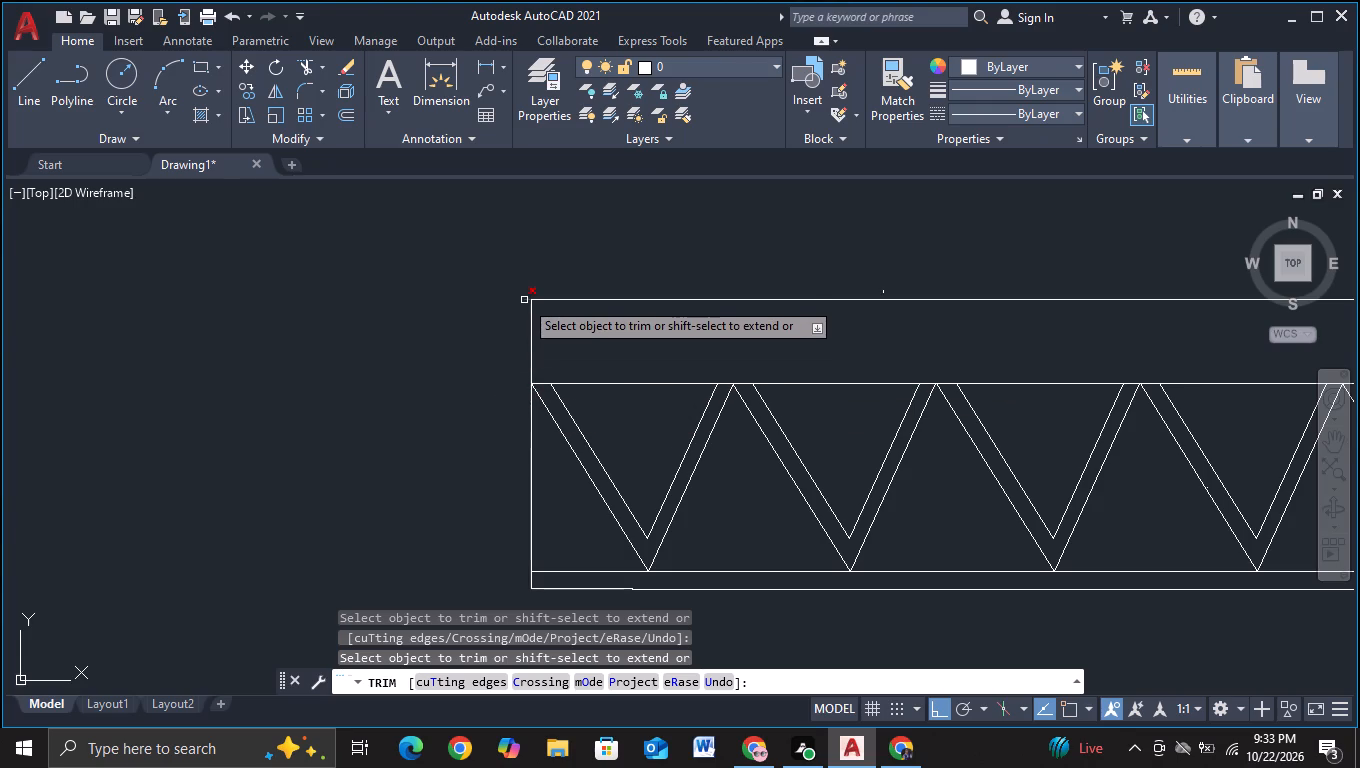
{"action": "left_click", "coordinate": [524, 300]}
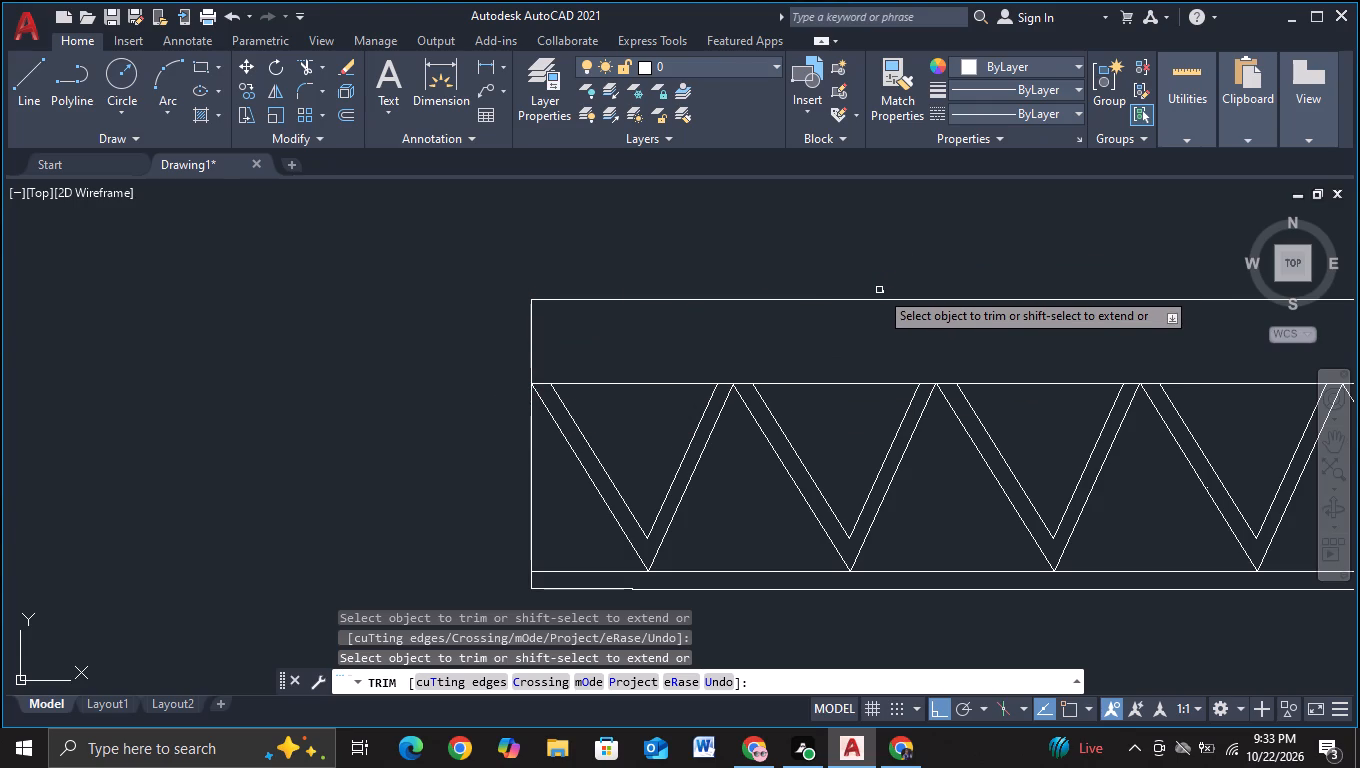
{"action": "left_click", "coordinate": [879, 291]}
{"action": "left_click", "coordinate": [903, 291]}
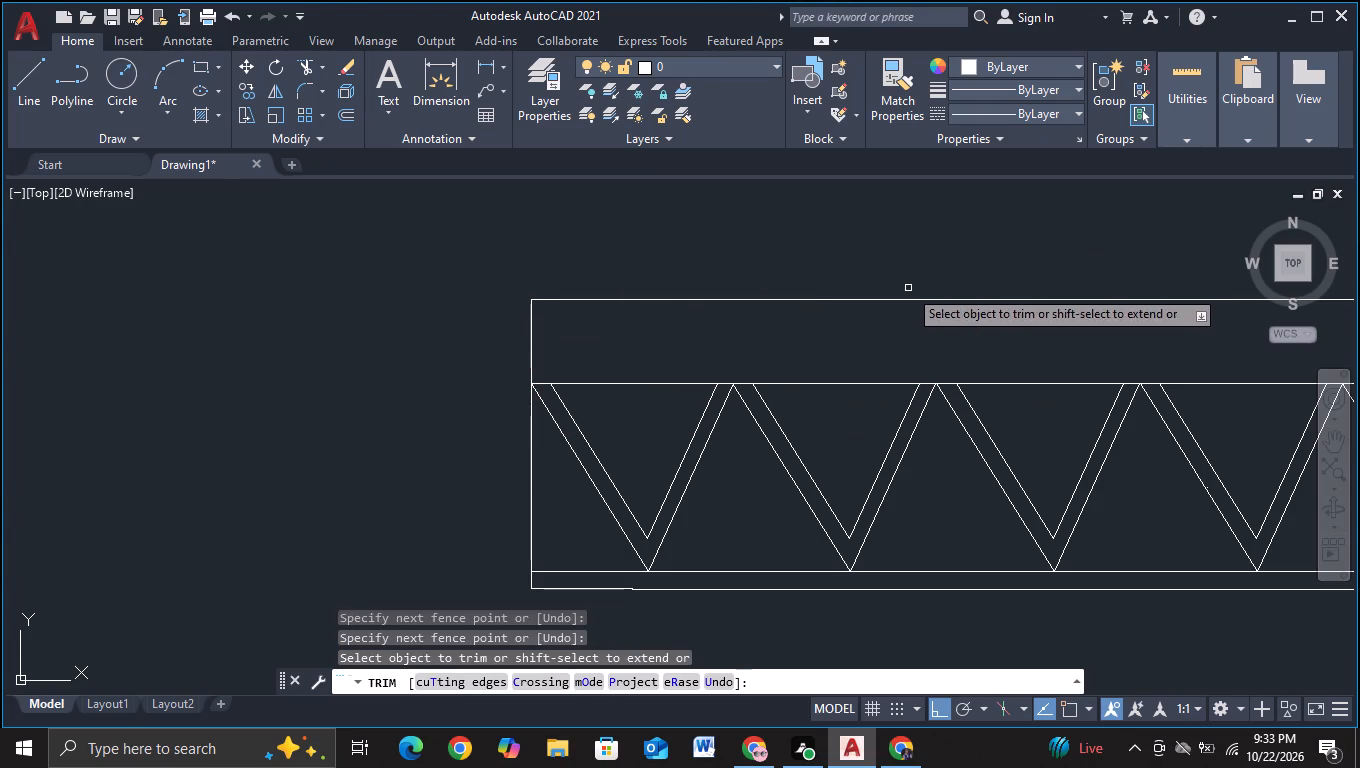
{"action": "middle_click_drag", "start_coordinate": [980, 247], "coordinate": [453, 295]}
{"action": "scroll", "coordinate": [582, 277], "scroll_direction": "down", "scroll_amount": 2}
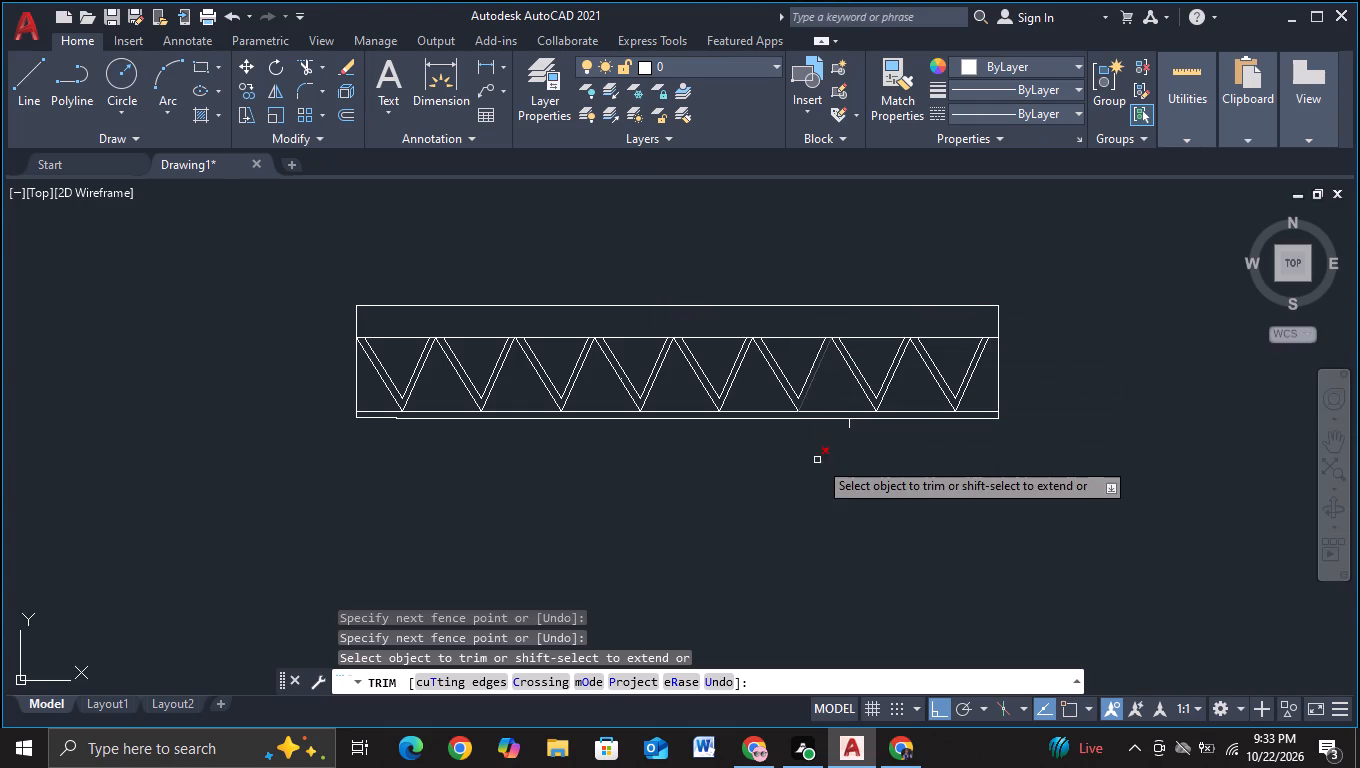
{"action": "left_click", "coordinate": [848, 427]}
{"action": "key", "text": "Escape"}
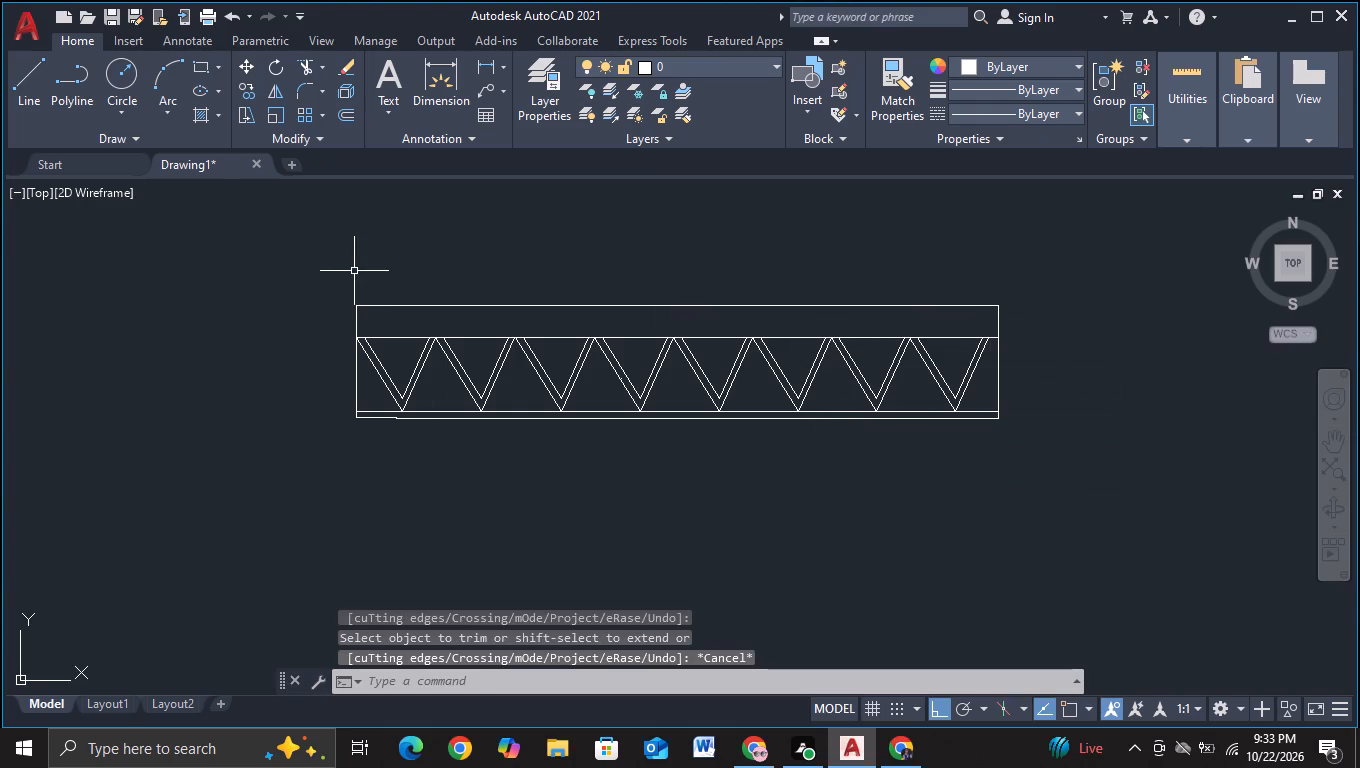
Rotate the whole cleaned truss copy 90° counterclockwise so that it stands vertically below the ground line.
{"action": "left_click", "coordinate": [323, 265]}
{"action": "left_click", "coordinate": [1028, 450]}
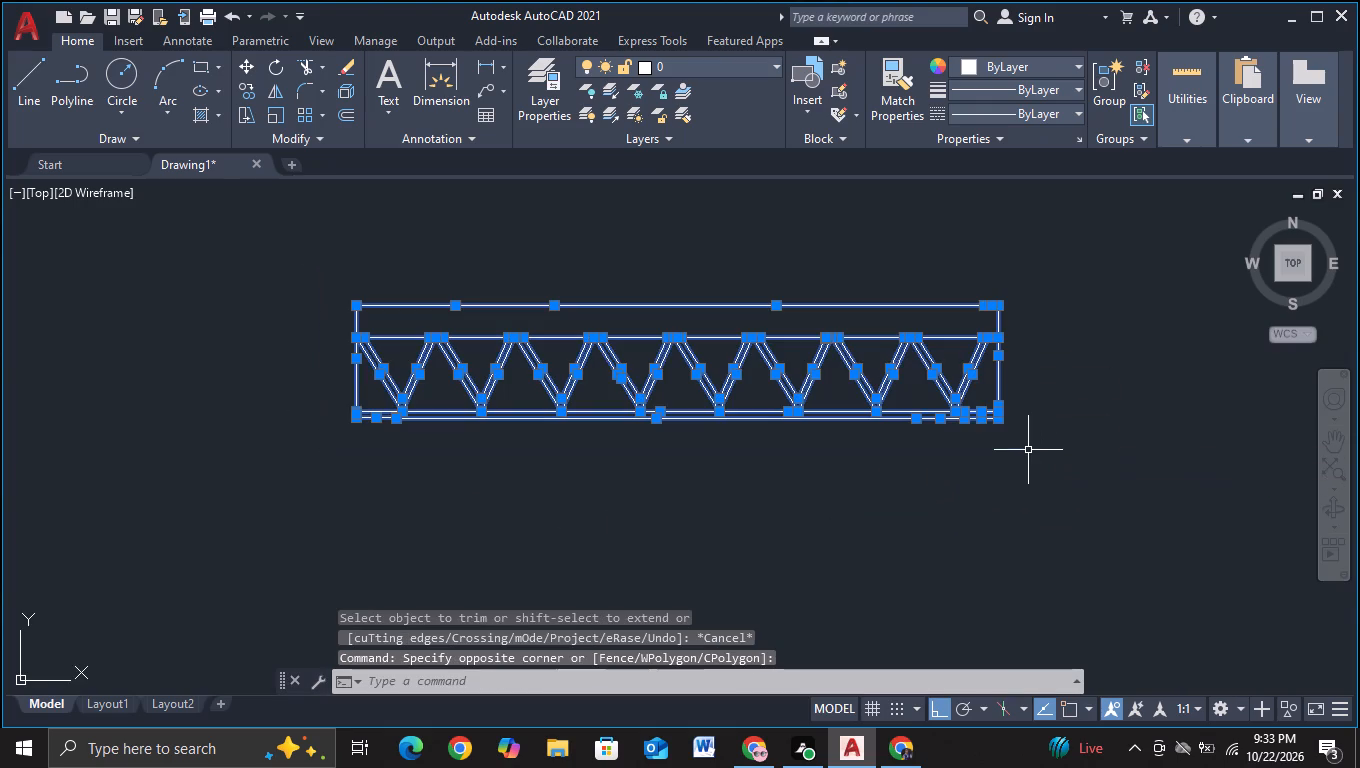
{"action": "key", "text": "r"}
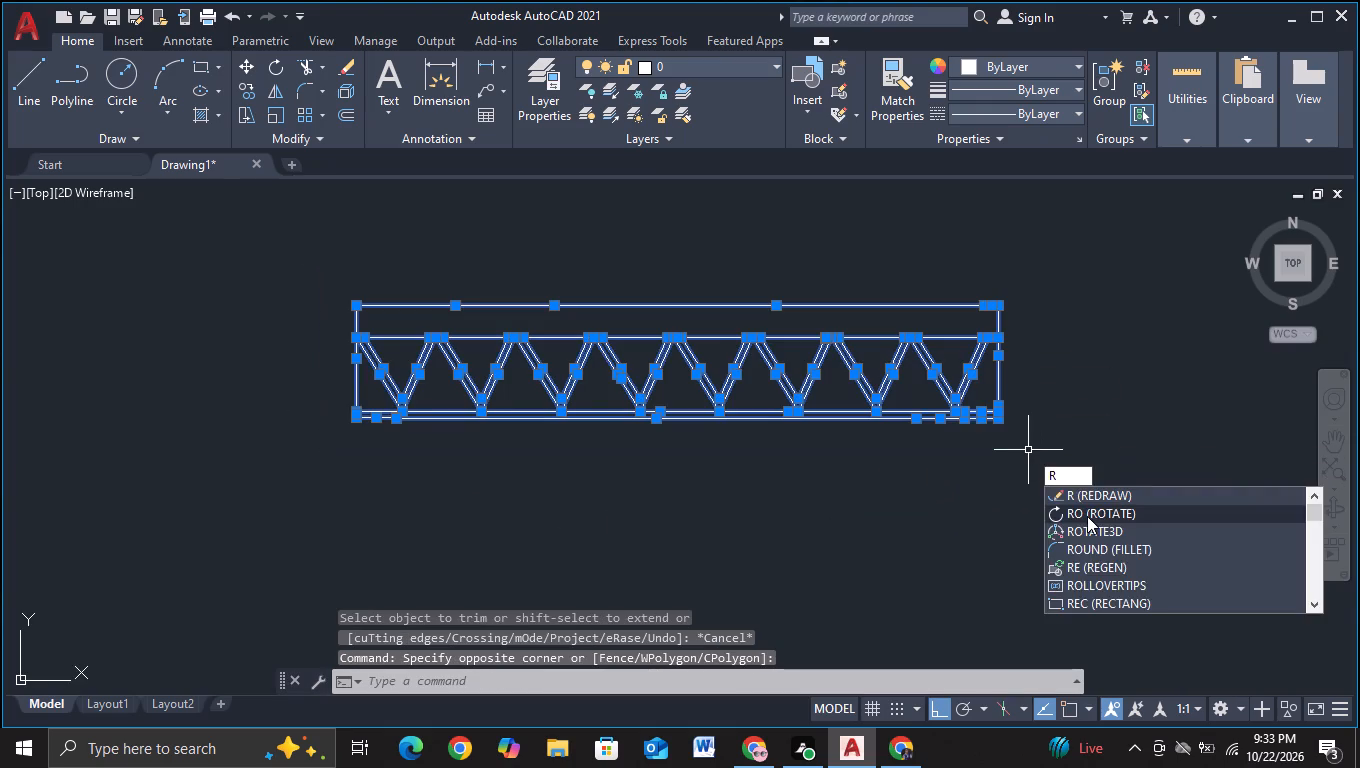
{"action": "left_click", "coordinate": [1087, 515]}
{"action": "left_click", "coordinate": [922, 409]}
{"action": "middle_click_drag", "start_coordinate": [921, 515], "coordinate": [926, 393]}
{"action": "scroll", "coordinate": [926, 393], "scroll_direction": "down", "scroll_amount": 2}
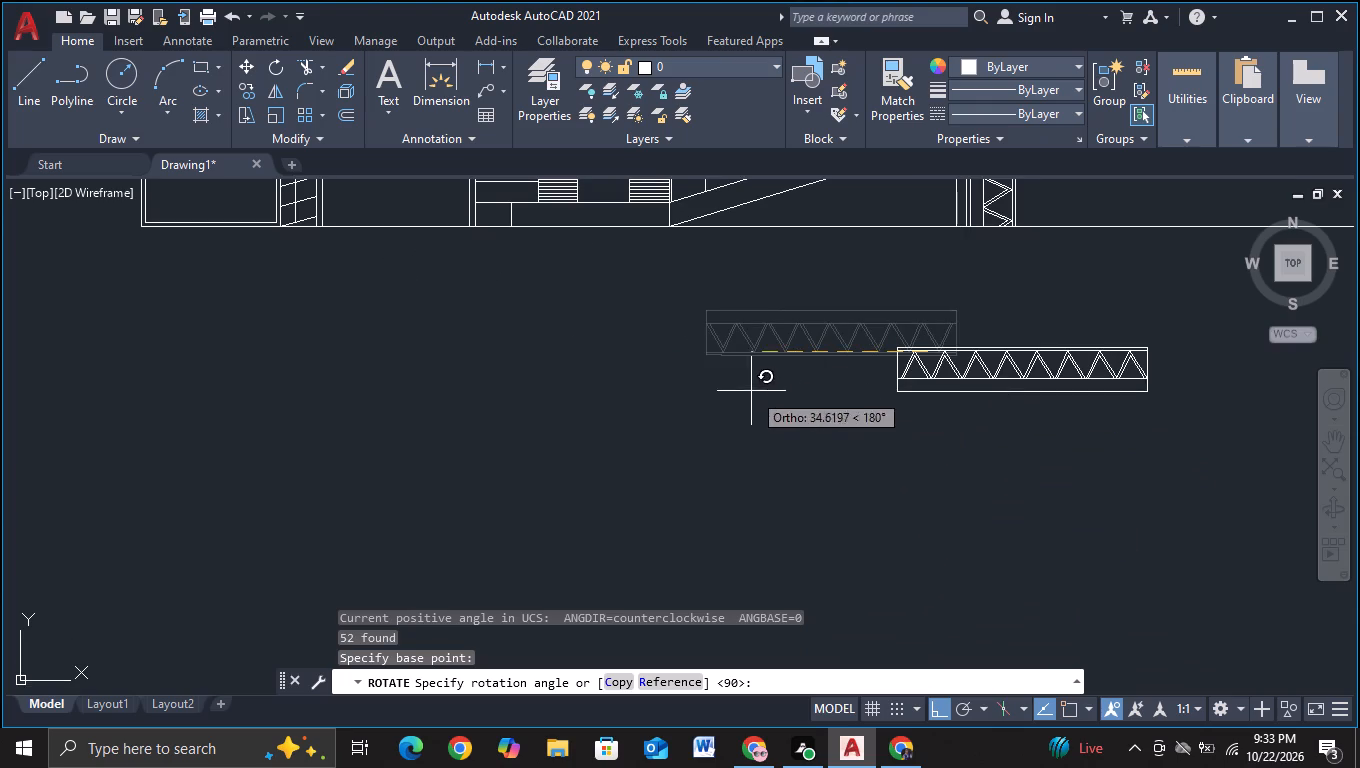
{"action": "left_click", "coordinate": [875, 251]}
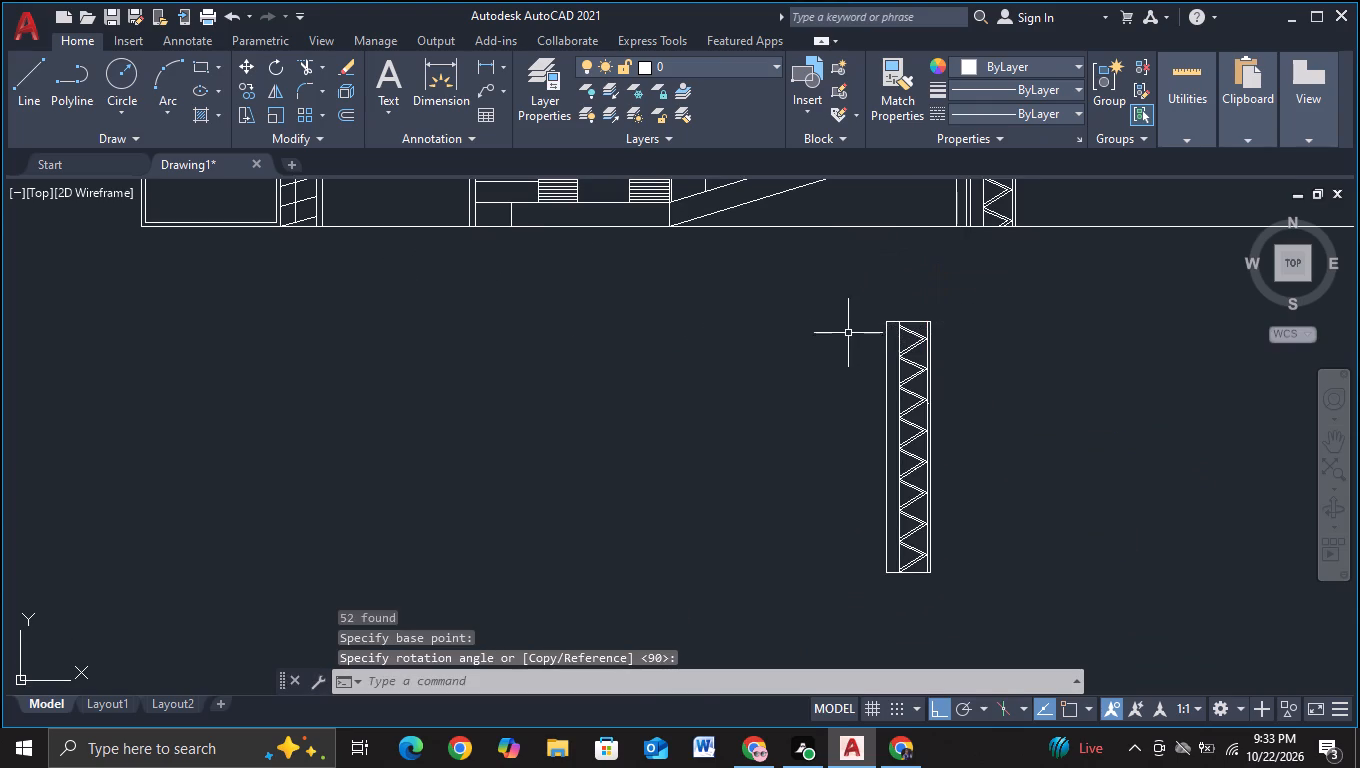
Rotate the vertical truss copy another 90° counterclockwise so it lies horizontally with its wide band at the bottom.
{"action": "left_click", "coordinate": [839, 295]}
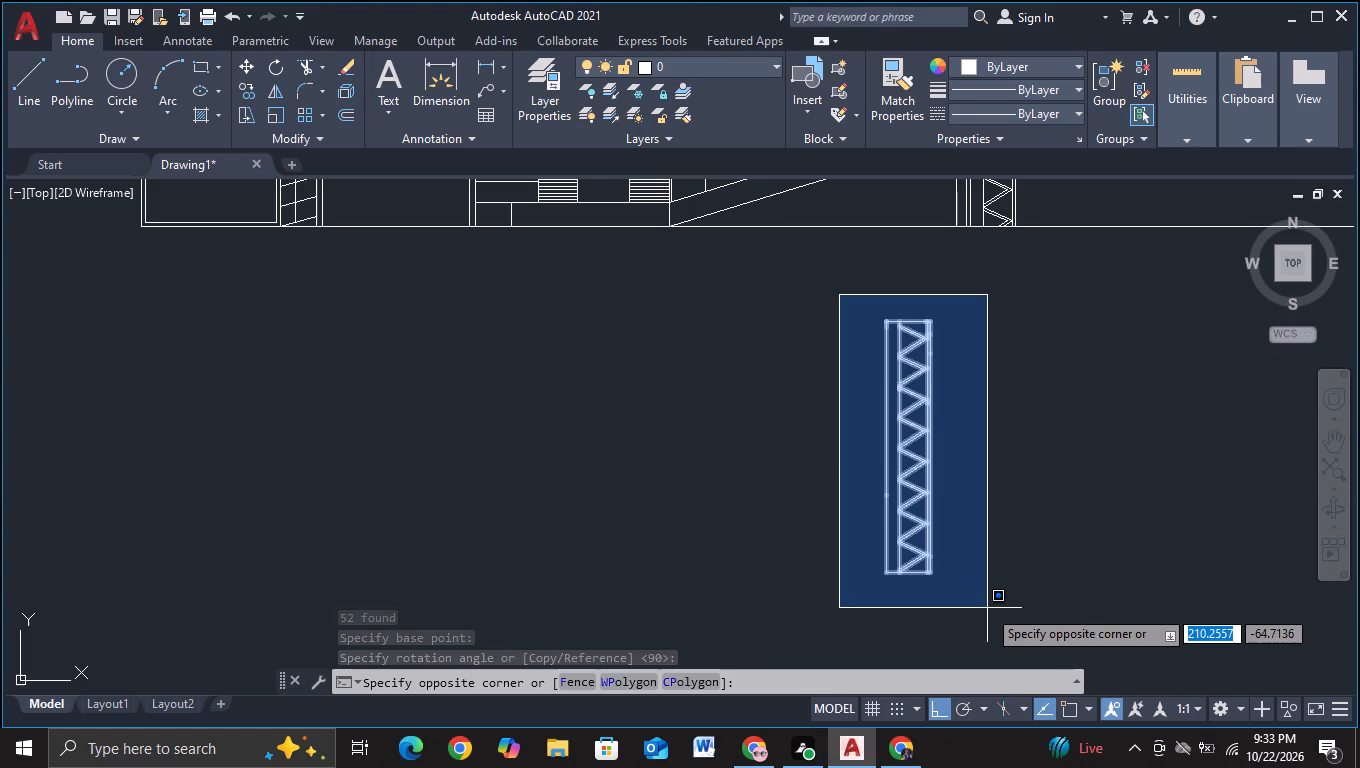
{"action": "left_click", "coordinate": [987, 608]}
{"action": "key", "text": "r"}
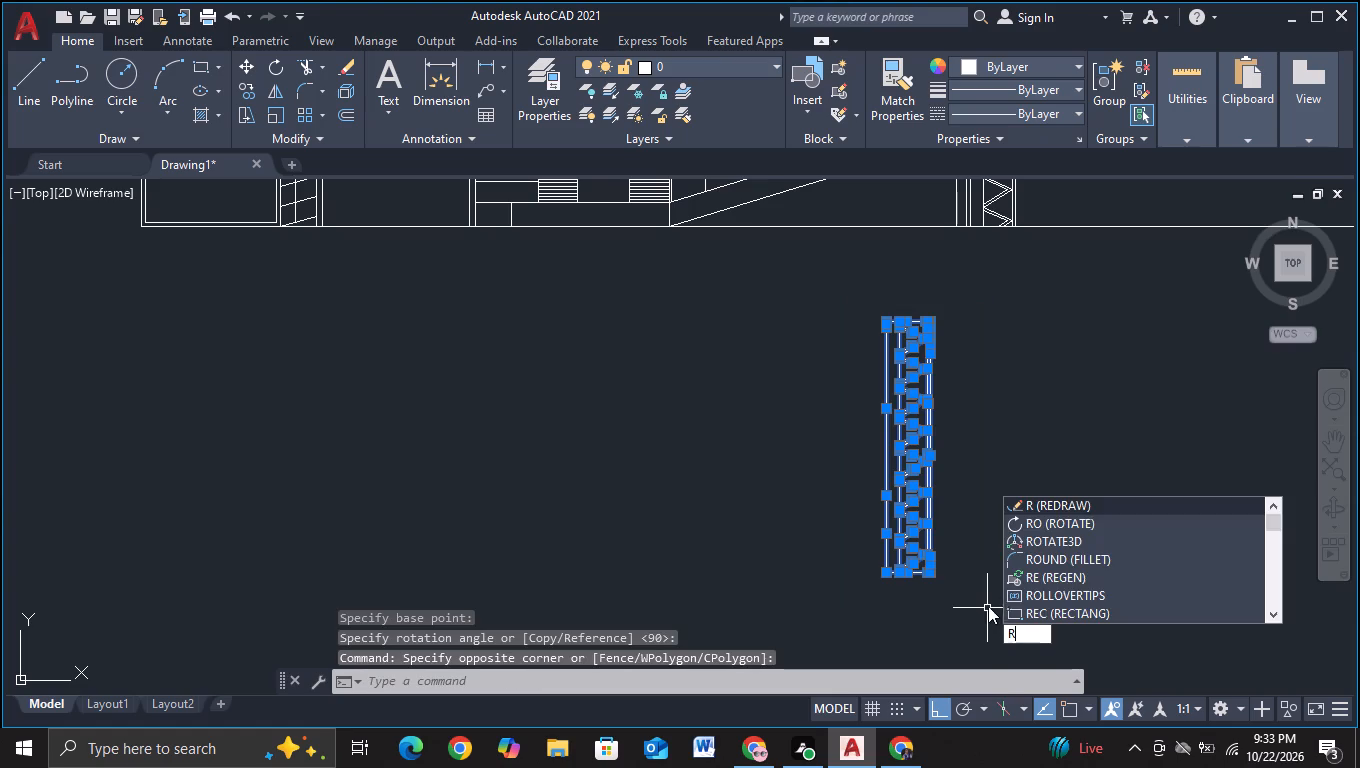
{"action": "left_click", "coordinate": [1047, 524]}
{"action": "left_click", "coordinate": [983, 496]}
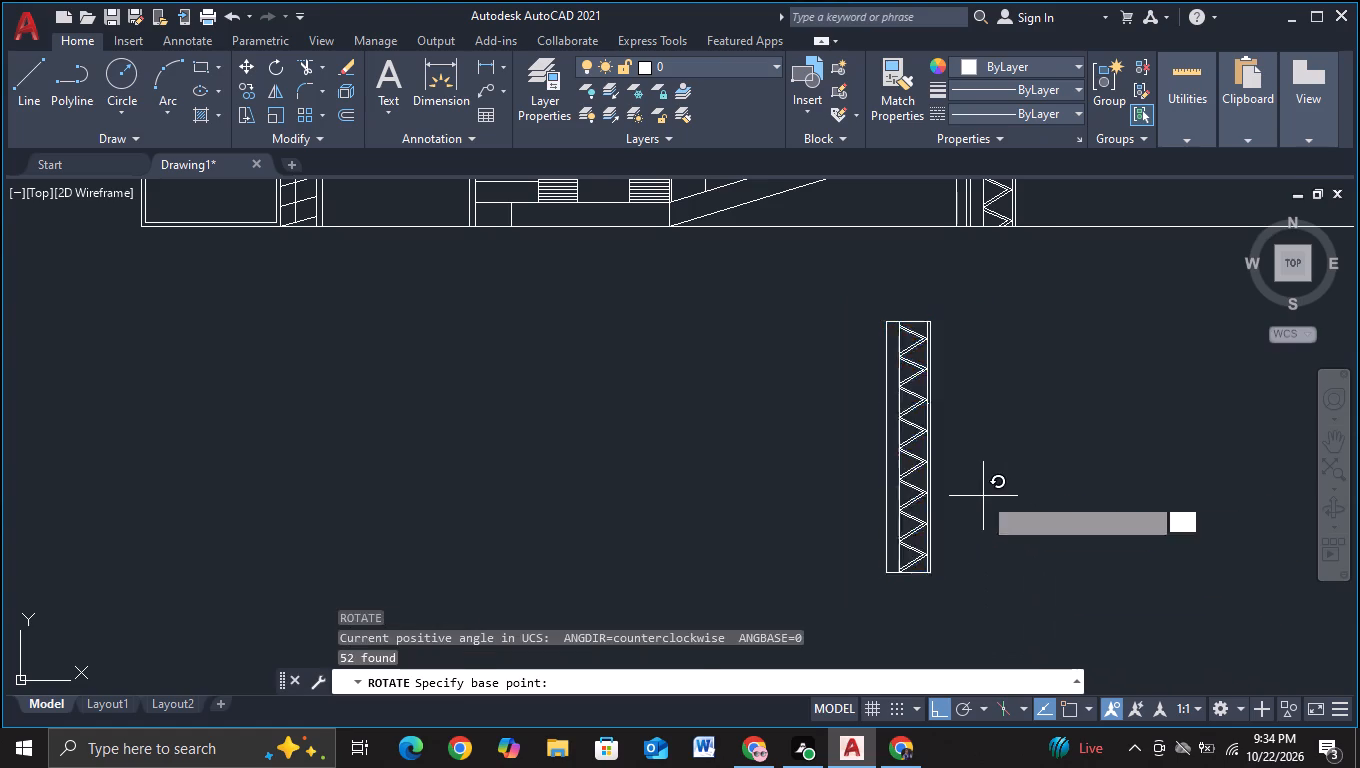
{"action": "left_click", "coordinate": [944, 379]}
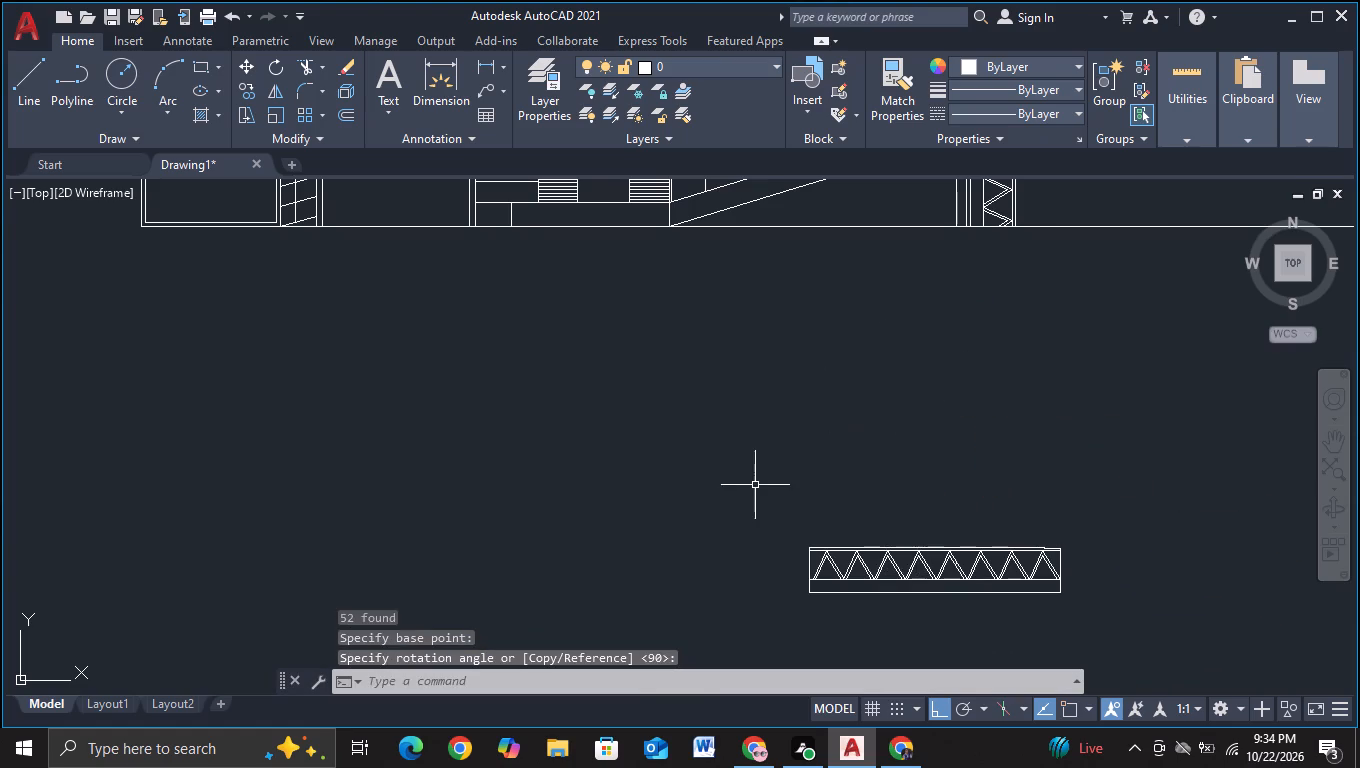
Move the inverted truss, with Ortho off, to the top of the large frame's opening, against the left truss column.
{"action": "left_click", "coordinate": [753, 485]}
{"action": "left_click", "coordinate": [1107, 629]}
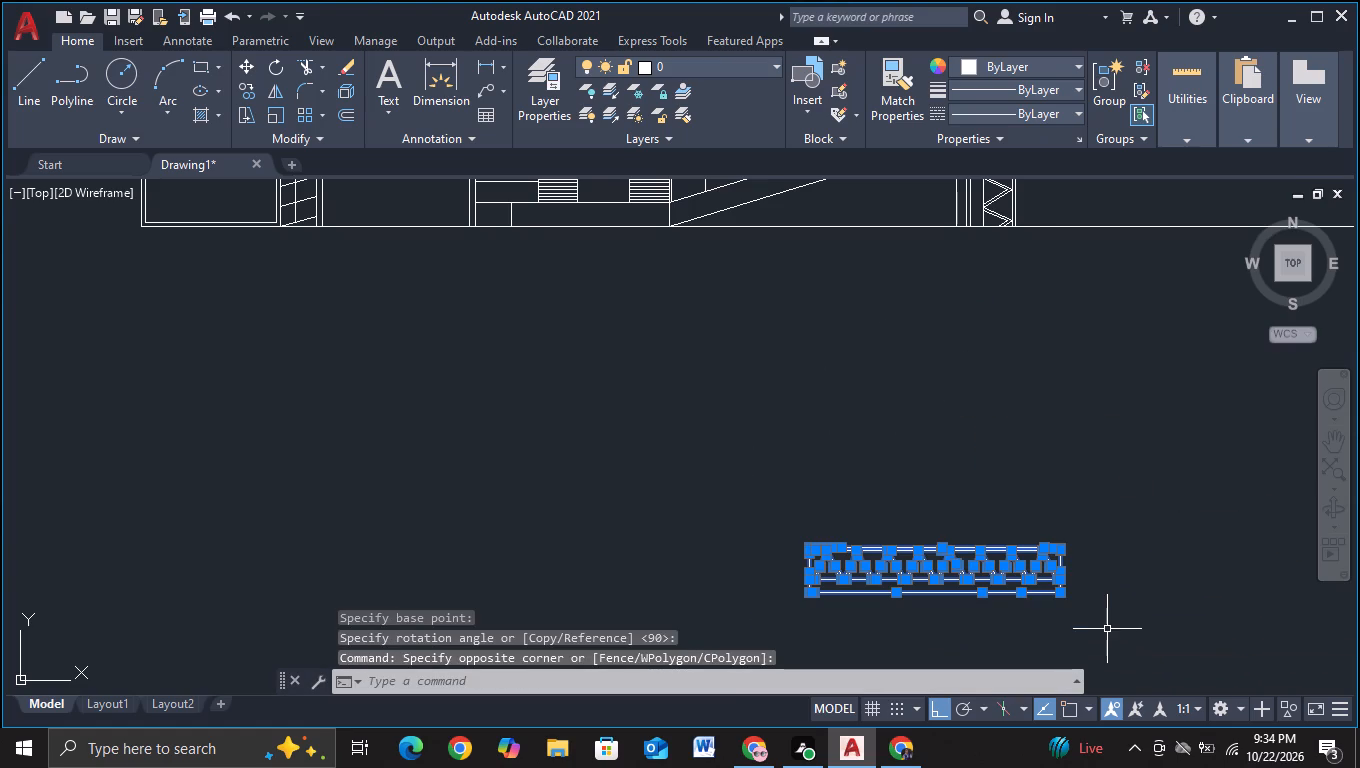
{"action": "key", "text": "m"}
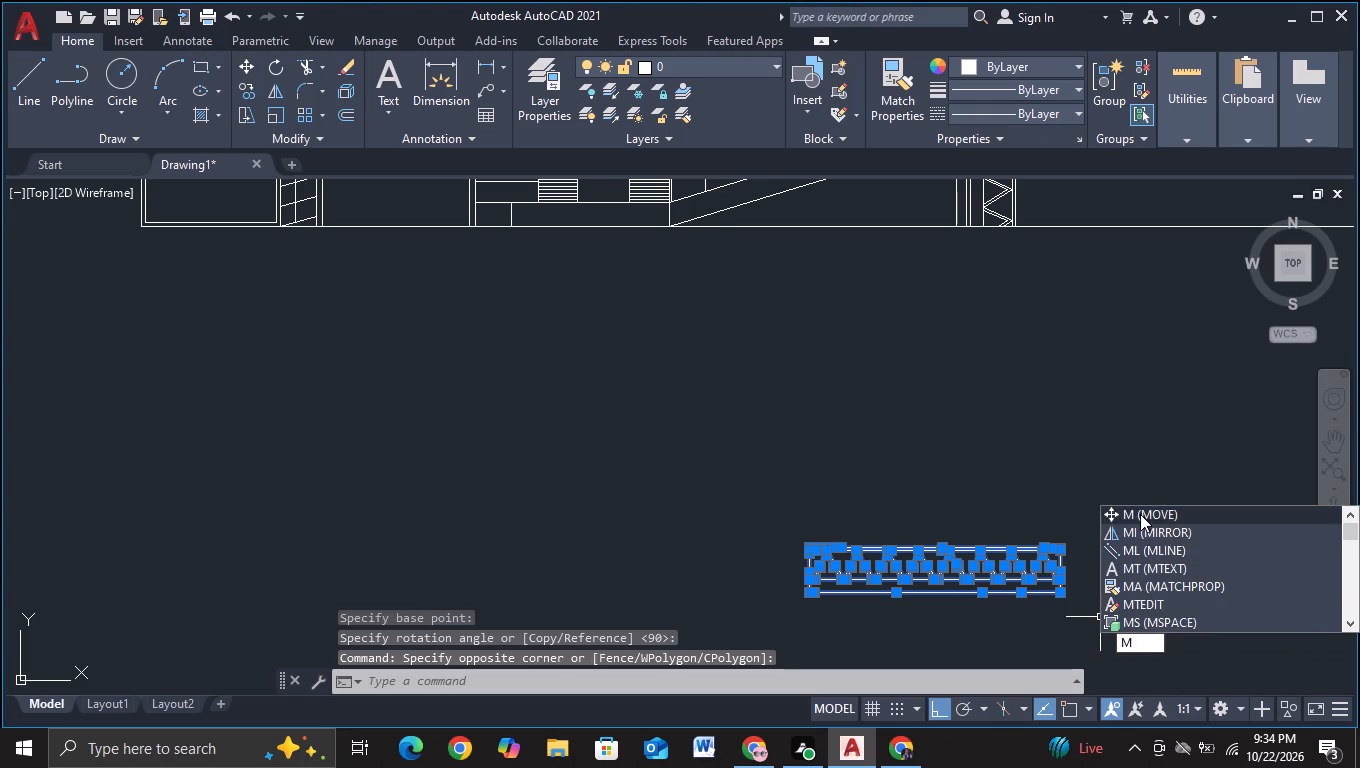
{"action": "left_click", "coordinate": [1140, 514]}
{"action": "left_click_drag", "start_coordinate": [973, 591], "coordinate": [979, 581]}
{"action": "scroll", "coordinate": [1086, 477], "scroll_direction": "down", "scroll_amount": 1}
{"action": "middle_click_drag", "start_coordinate": [1074, 487], "coordinate": [609, 638]}
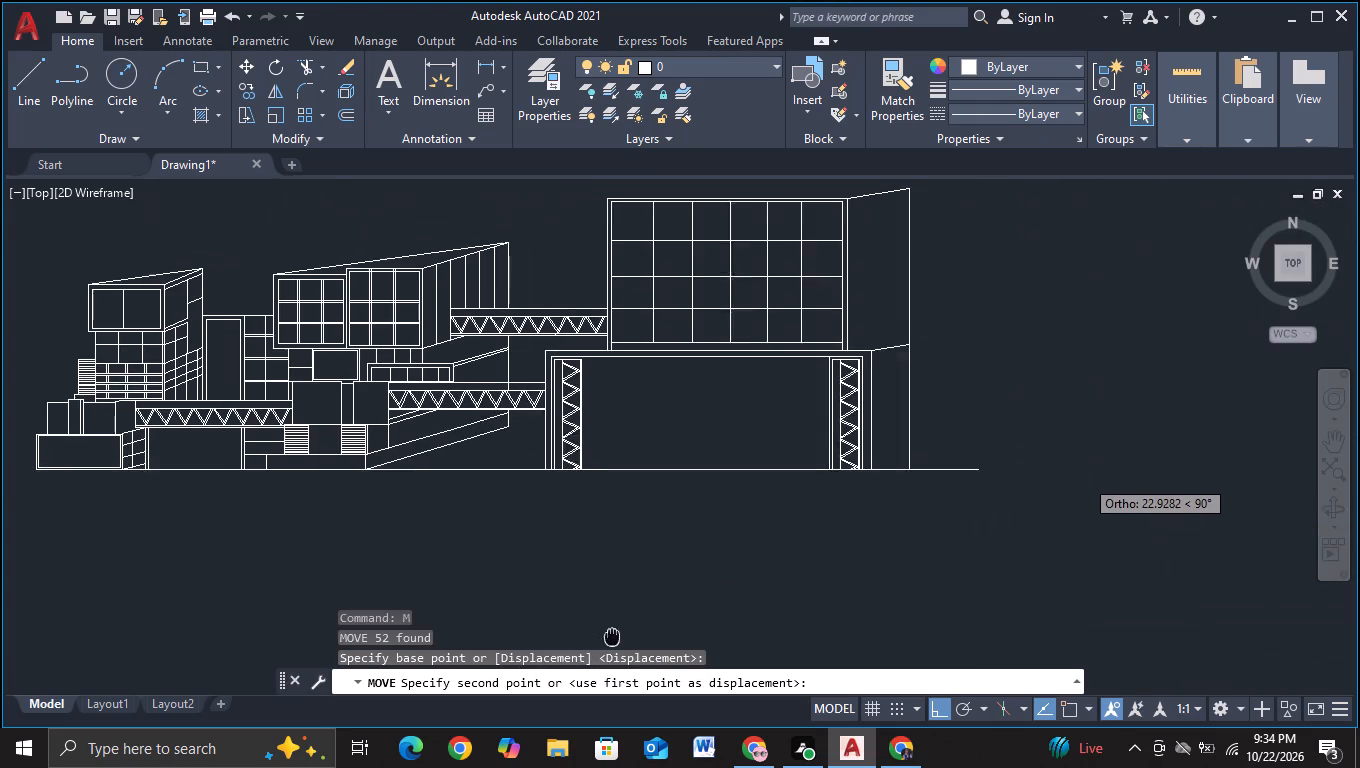
{"action": "key", "text": "F8"}
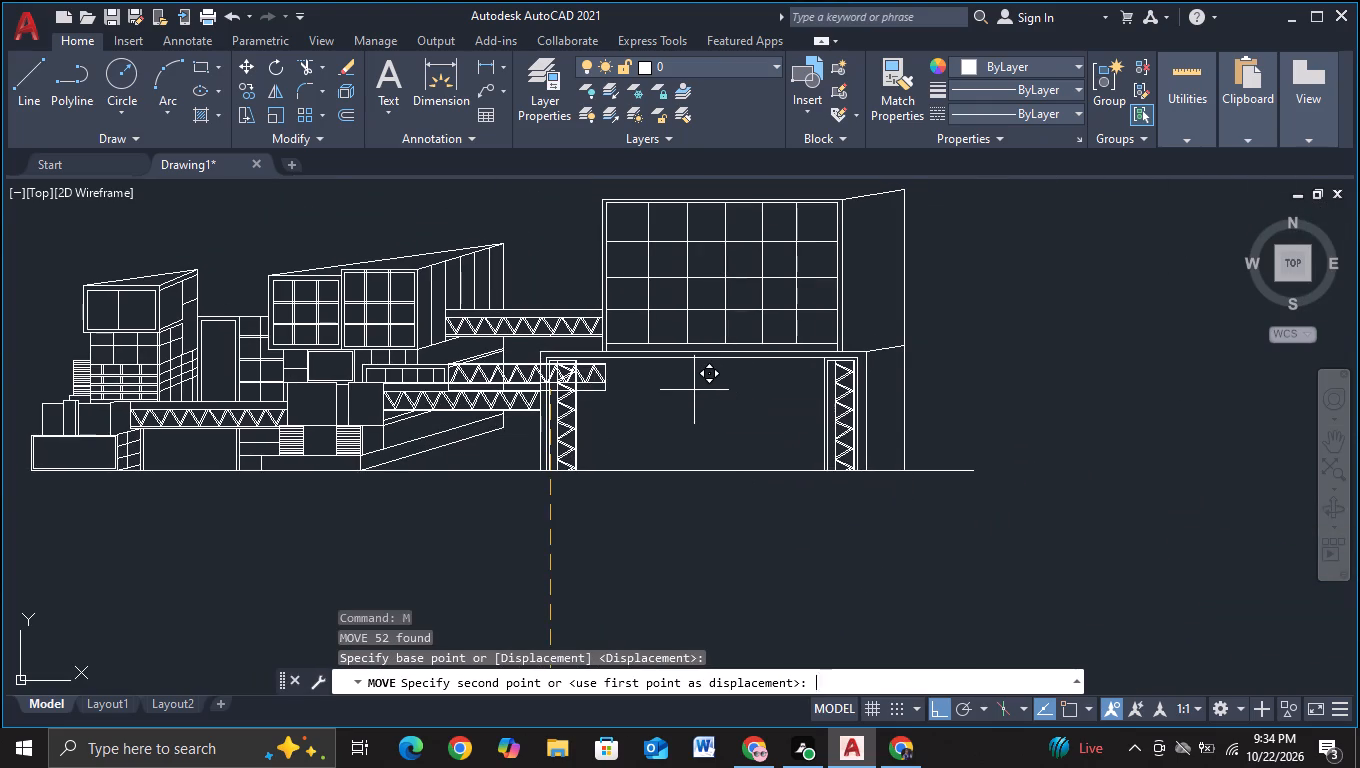
{"action": "scroll", "coordinate": [701, 394], "scroll_direction": "up", "scroll_amount": 3}
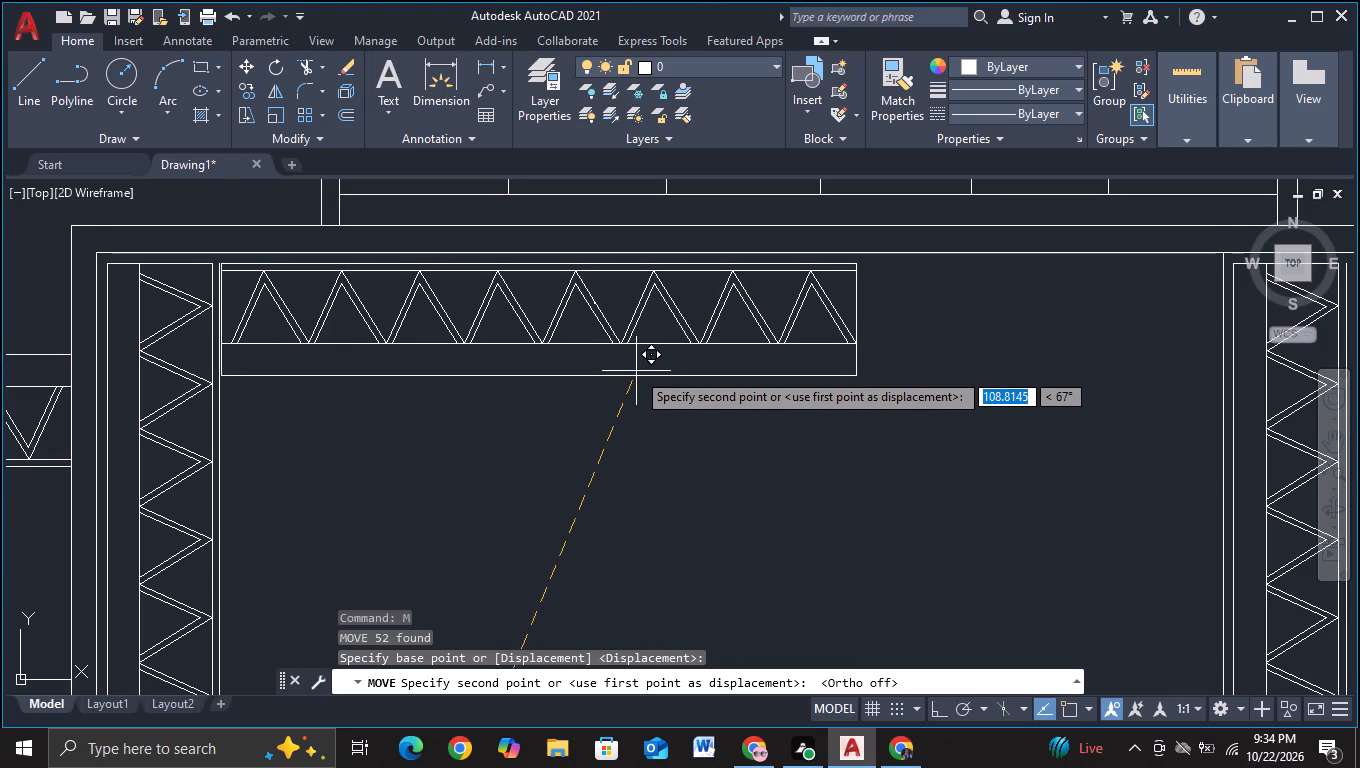
{"action": "left_click", "coordinate": [636, 371]}
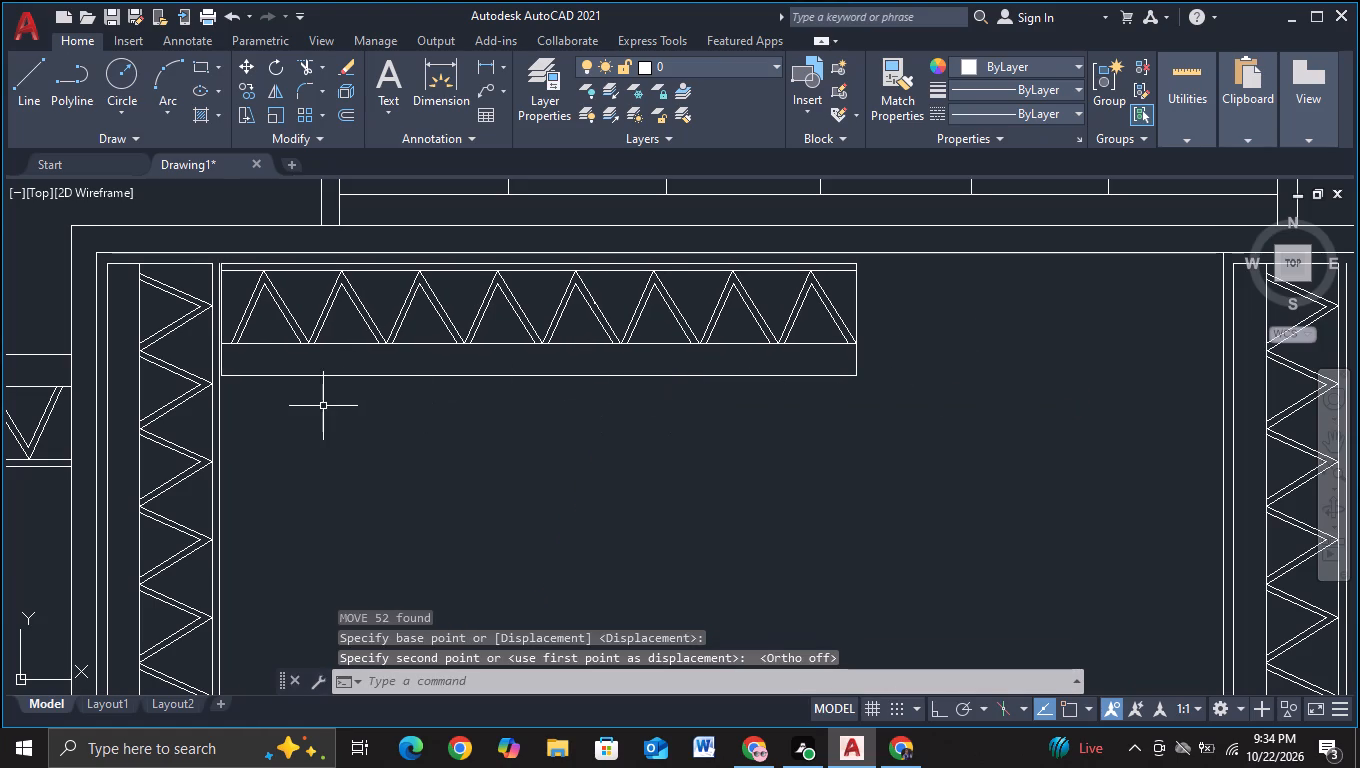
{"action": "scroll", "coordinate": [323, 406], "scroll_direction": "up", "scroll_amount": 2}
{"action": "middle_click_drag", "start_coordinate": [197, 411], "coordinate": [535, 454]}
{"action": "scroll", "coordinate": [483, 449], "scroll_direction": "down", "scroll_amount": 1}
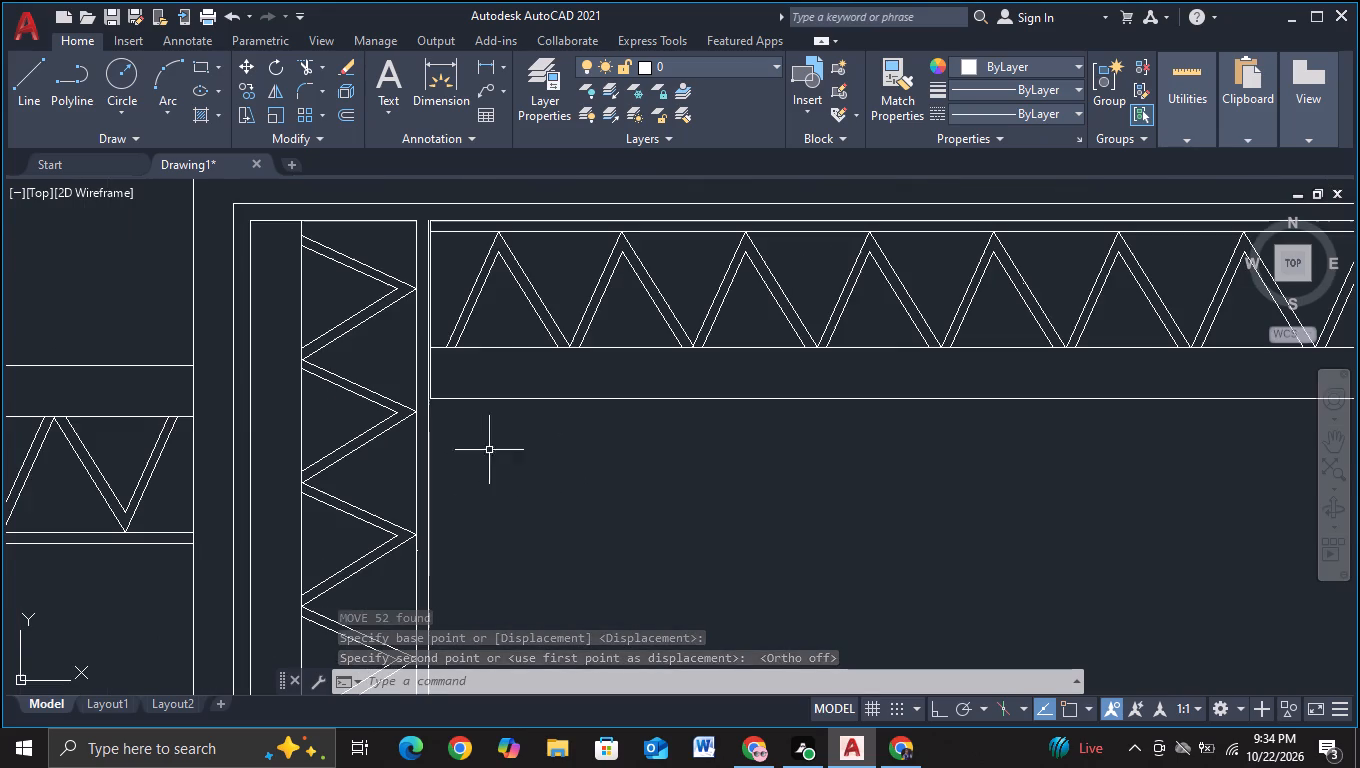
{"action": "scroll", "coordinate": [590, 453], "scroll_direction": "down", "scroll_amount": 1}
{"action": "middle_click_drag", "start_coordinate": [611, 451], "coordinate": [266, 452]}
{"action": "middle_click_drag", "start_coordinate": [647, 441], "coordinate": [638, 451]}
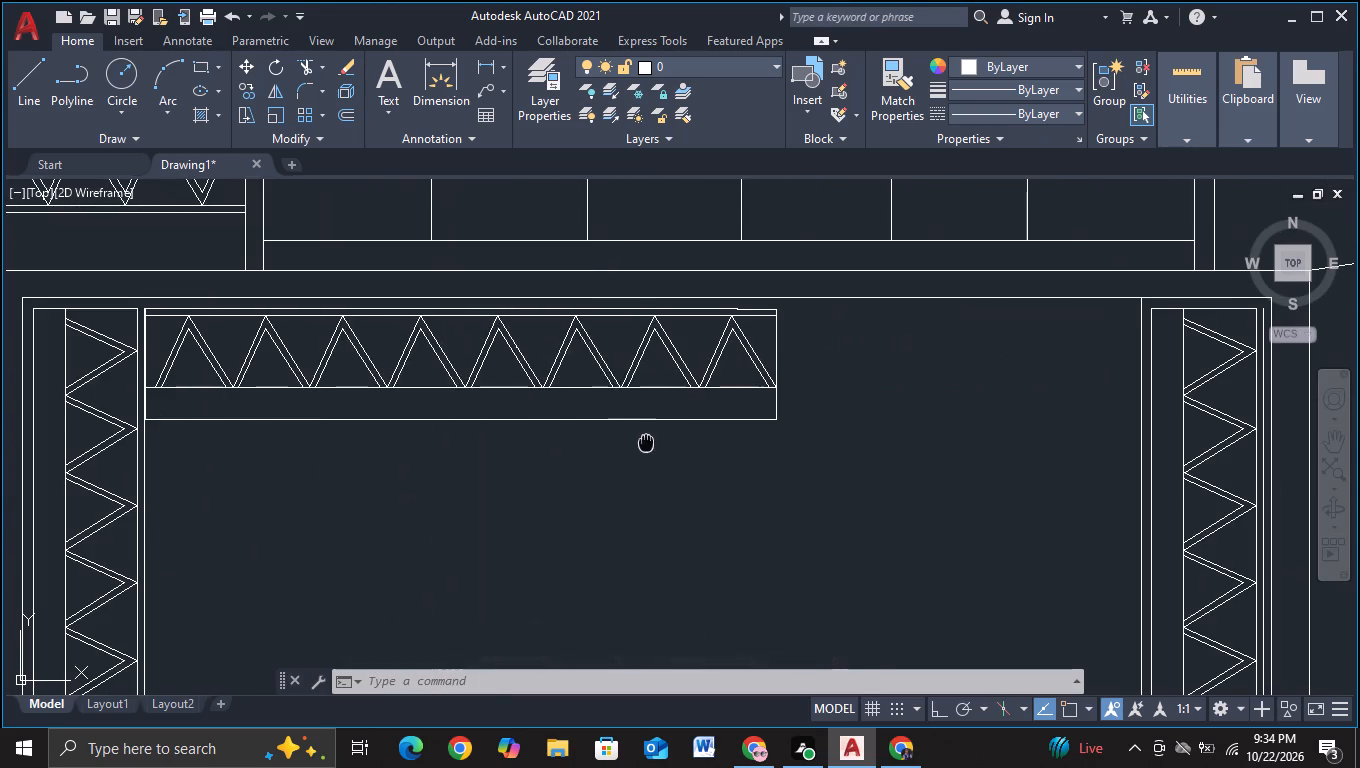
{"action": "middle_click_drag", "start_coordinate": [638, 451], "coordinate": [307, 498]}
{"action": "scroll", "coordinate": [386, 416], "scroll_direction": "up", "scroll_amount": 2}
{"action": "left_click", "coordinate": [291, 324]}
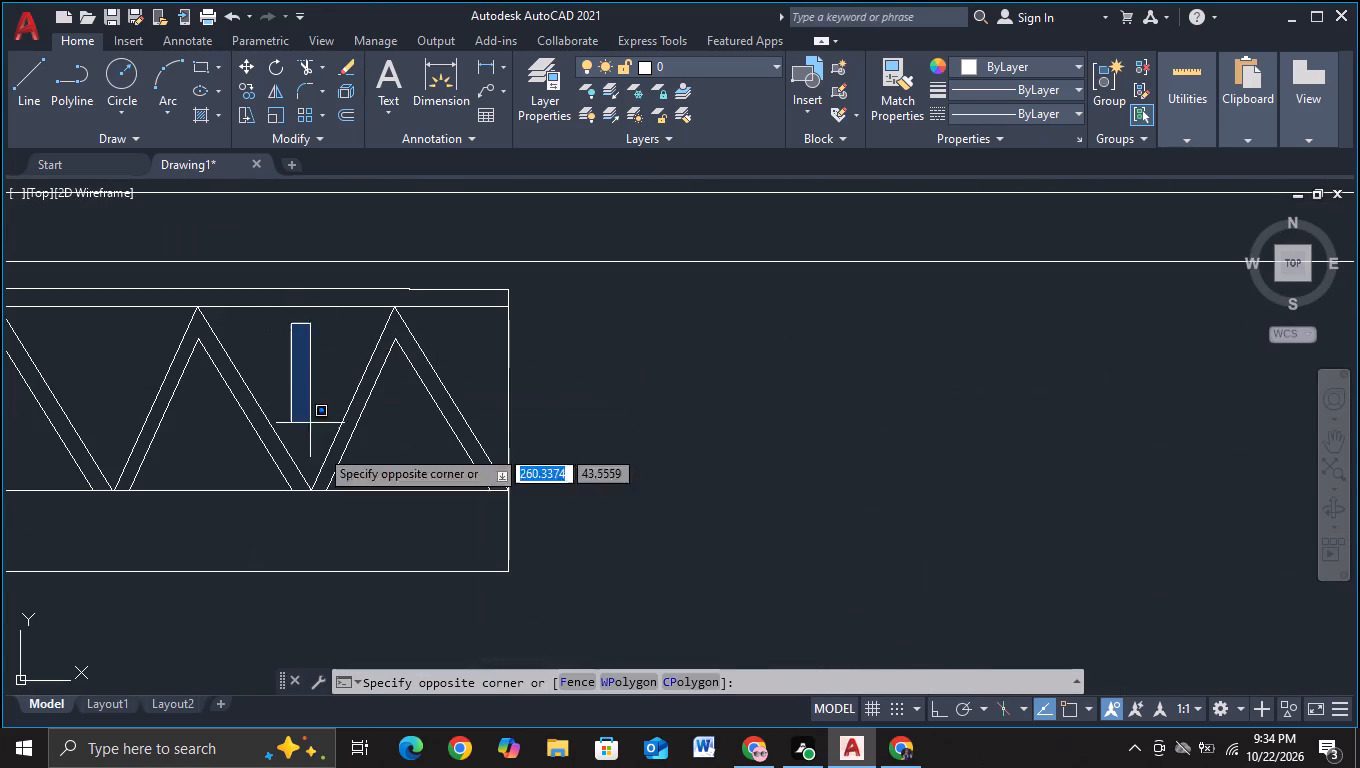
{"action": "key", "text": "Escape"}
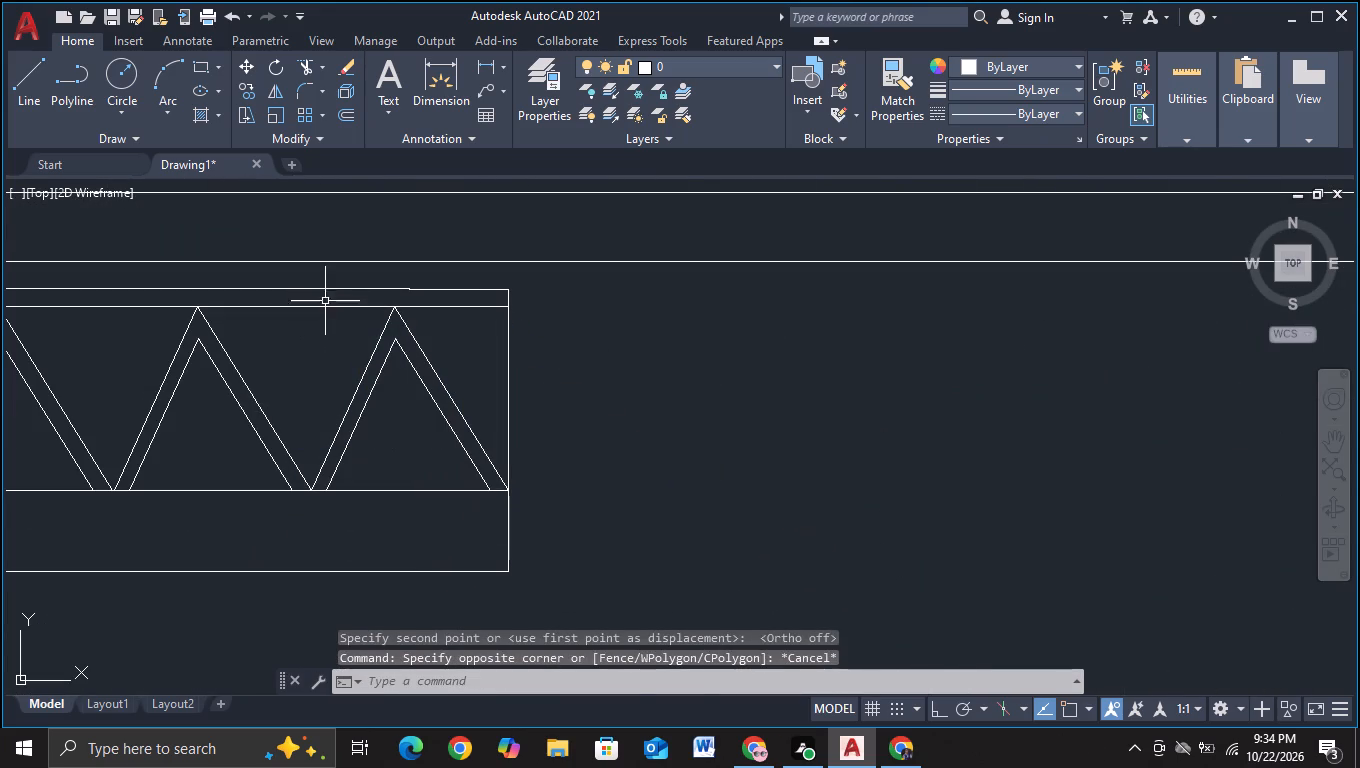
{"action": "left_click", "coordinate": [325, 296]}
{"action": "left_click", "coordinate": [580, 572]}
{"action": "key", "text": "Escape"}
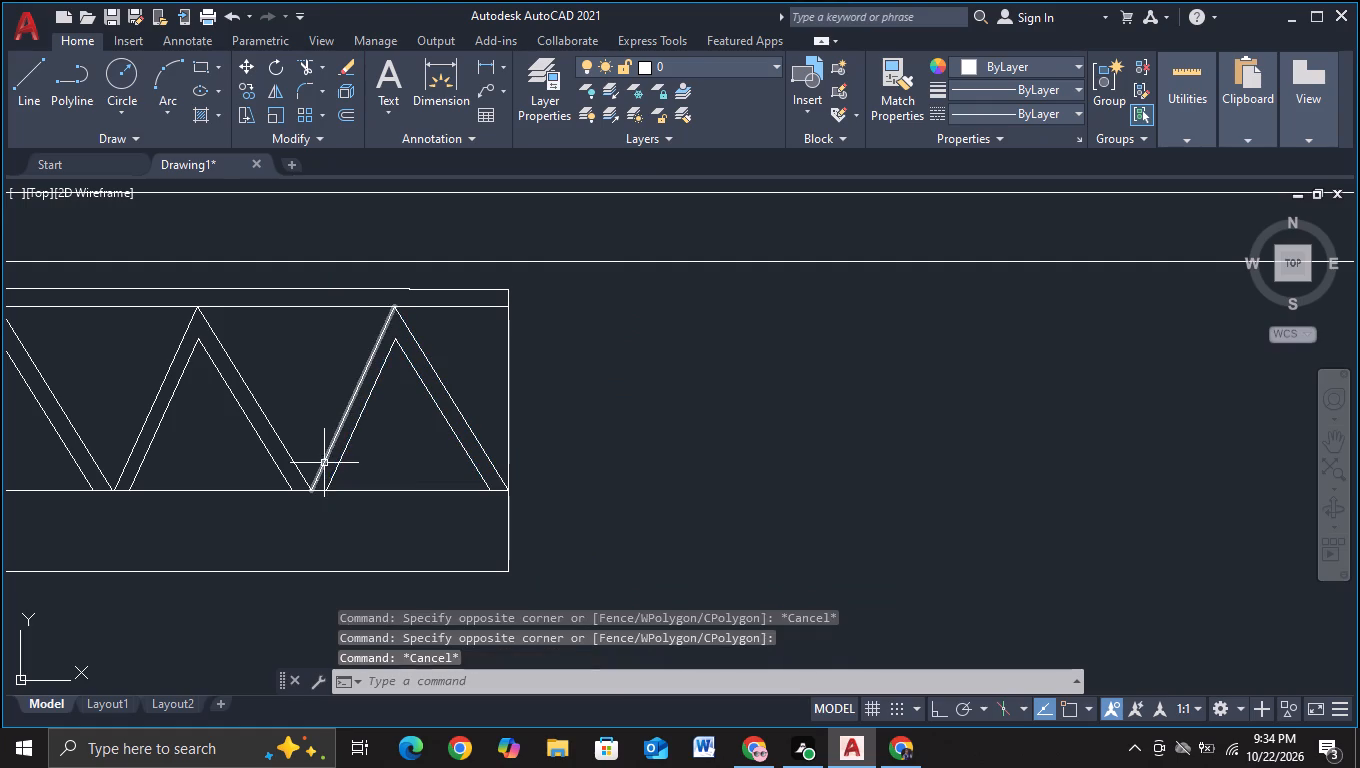
Copy the beam's last double-line zigzag, with Ortho on, five times end to end horizontally until it reaches the right truss column.
{"action": "left_click", "coordinate": [337, 416]}
{"action": "left_click", "coordinate": [370, 429]}
{"action": "left_click_drag", "start_coordinate": [400, 430], "coordinate": [308, 404]}
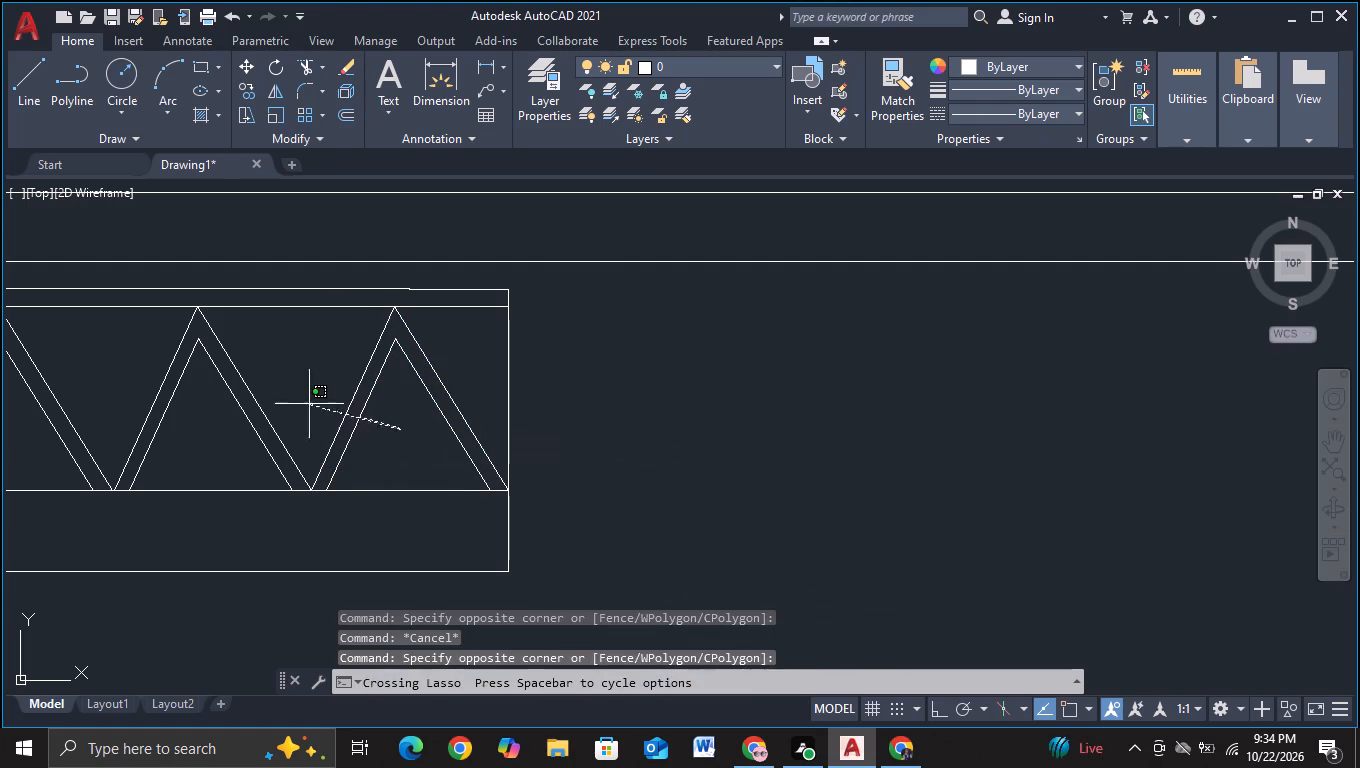
{"action": "left_click_drag", "start_coordinate": [308, 404], "coordinate": [295, 396]}
{"action": "left_click_drag", "start_coordinate": [453, 360], "coordinate": [382, 449]}
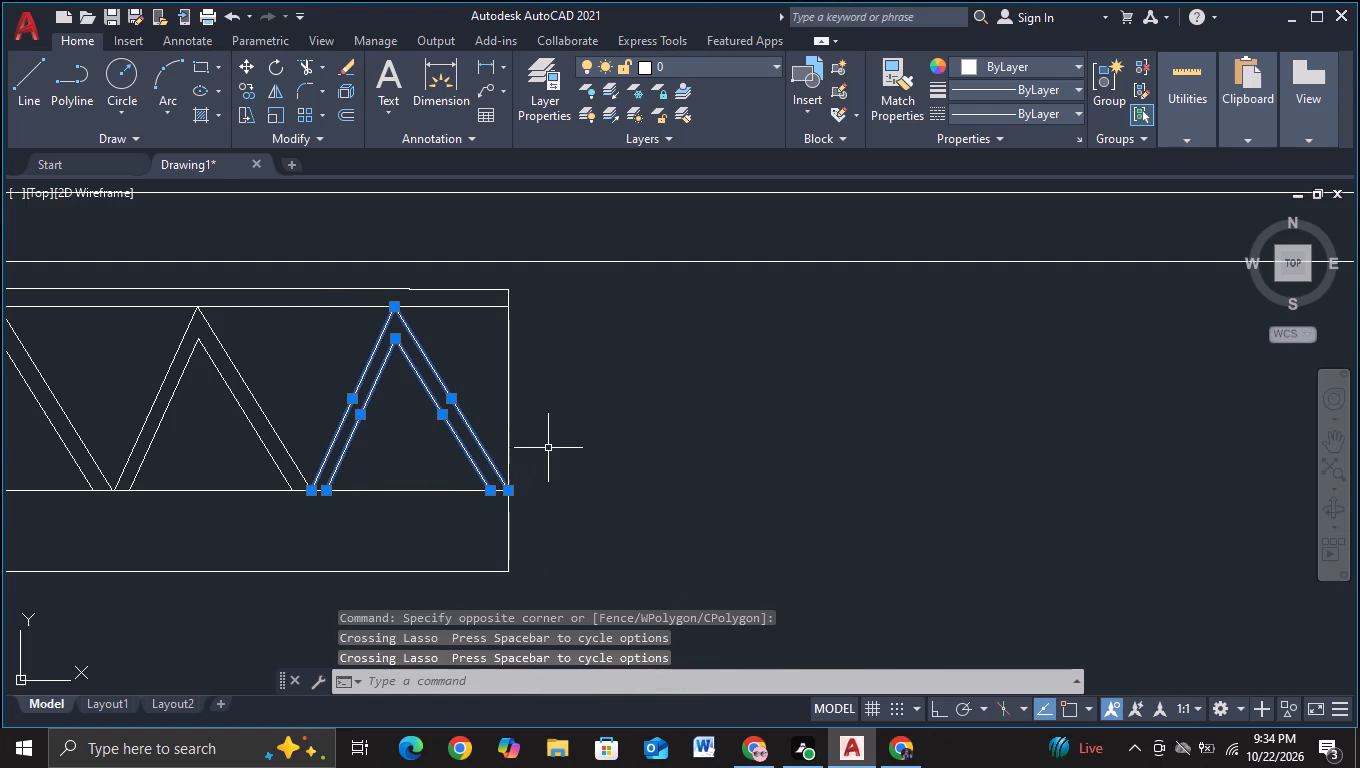
{"action": "key", "text": "c"}
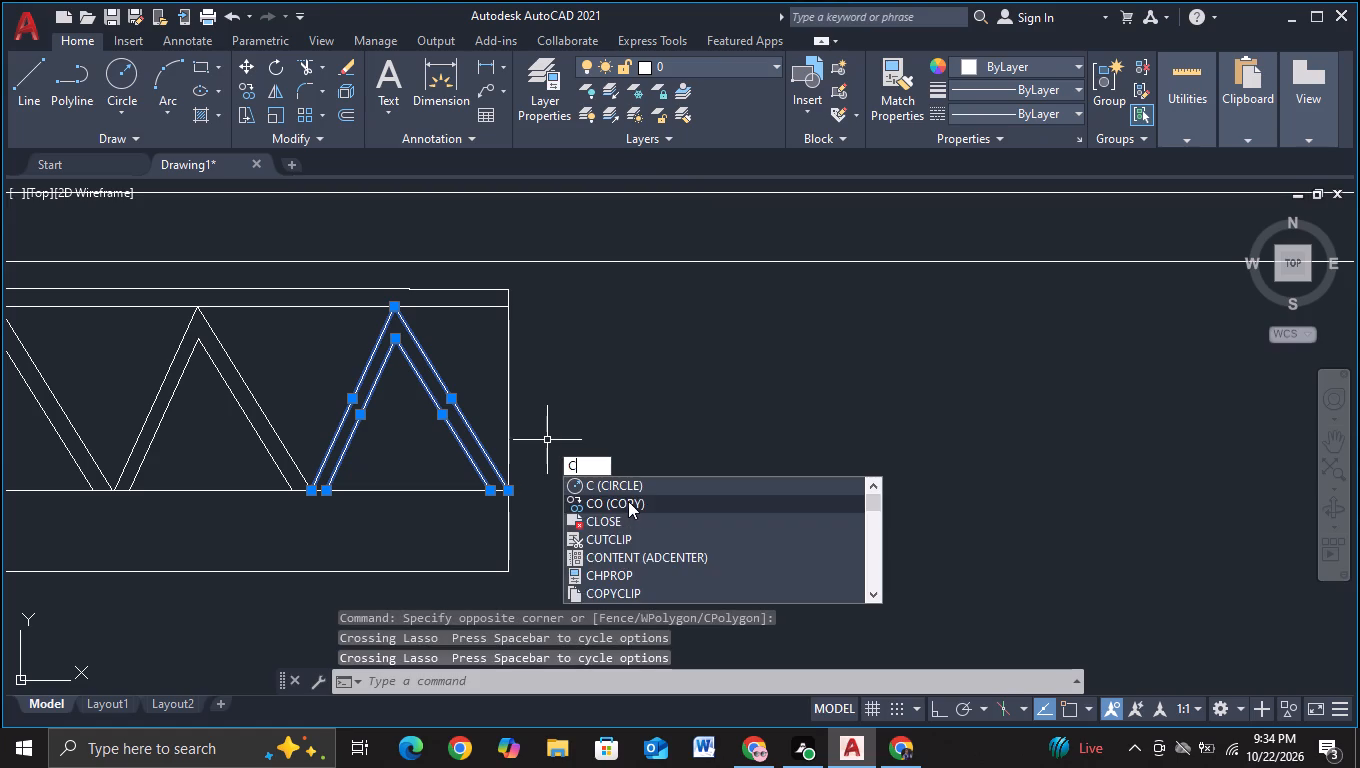
{"action": "left_click", "coordinate": [628, 501]}
{"action": "left_click", "coordinate": [427, 476]}
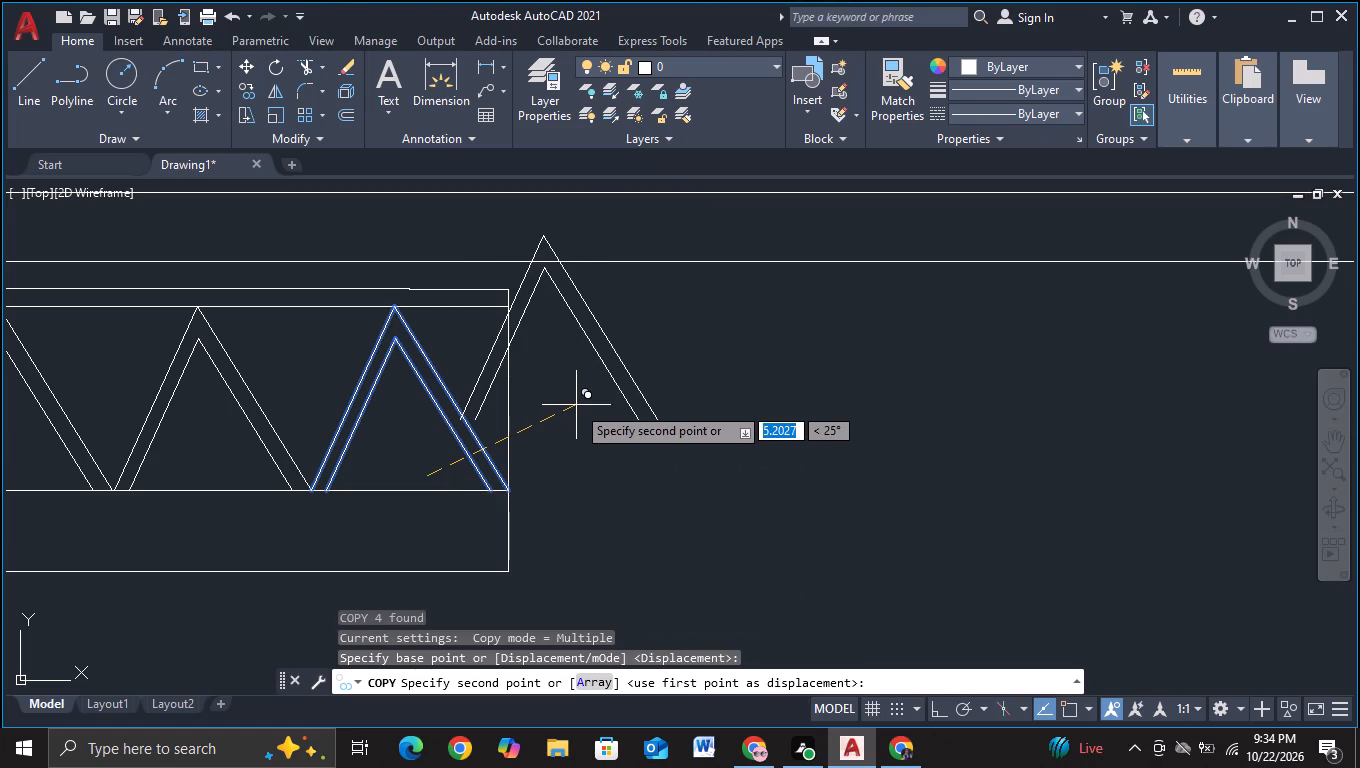
{"action": "key", "text": "F8"}
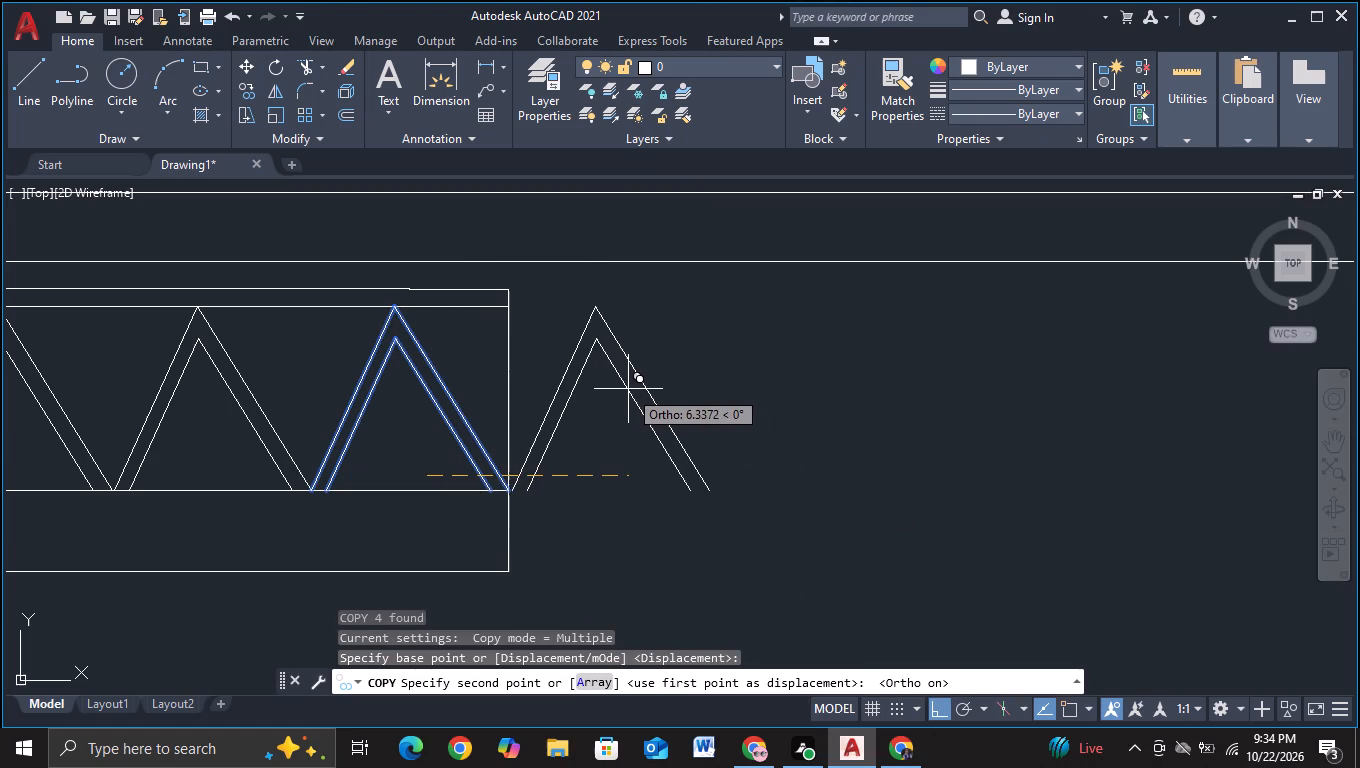
{"action": "left_click", "coordinate": [625, 389]}
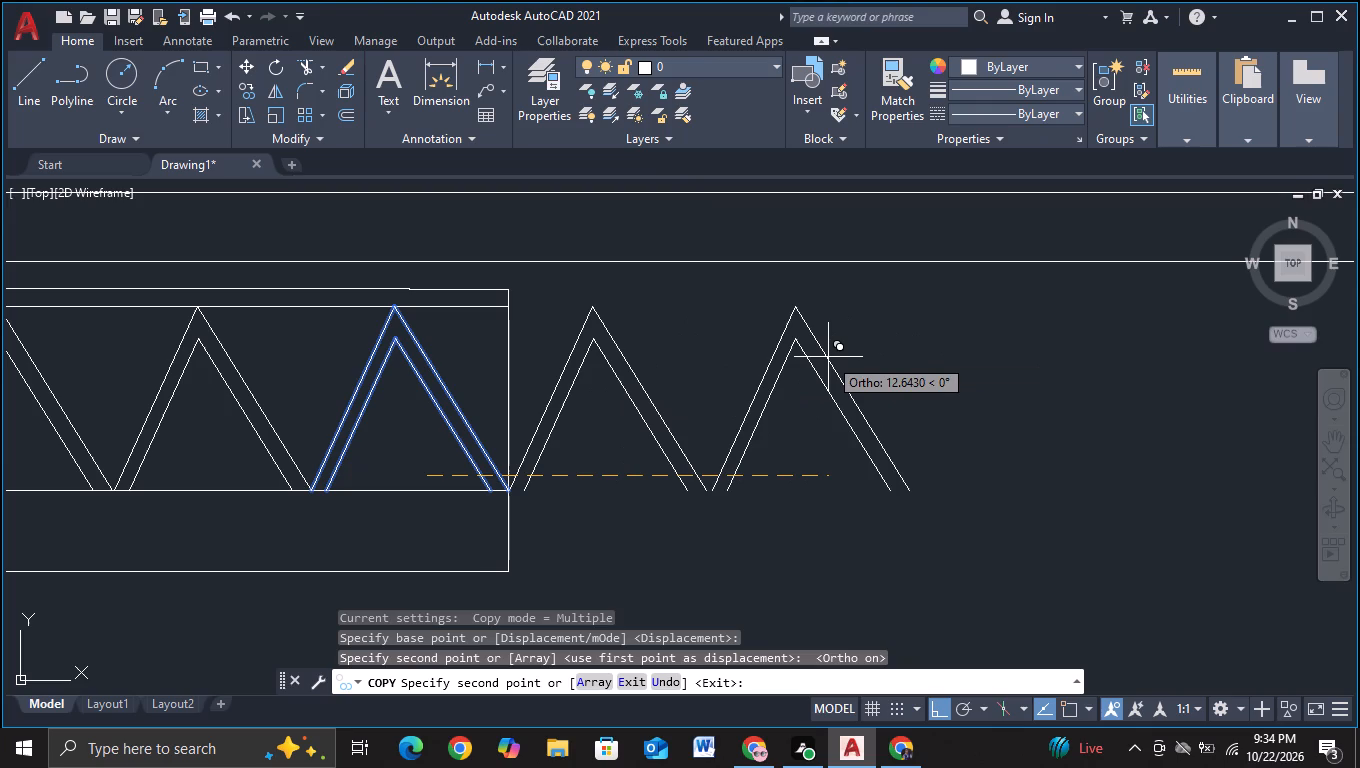
{"action": "left_click", "coordinate": [824, 361]}
{"action": "middle_click_drag", "start_coordinate": [951, 350], "coordinate": [177, 447]}
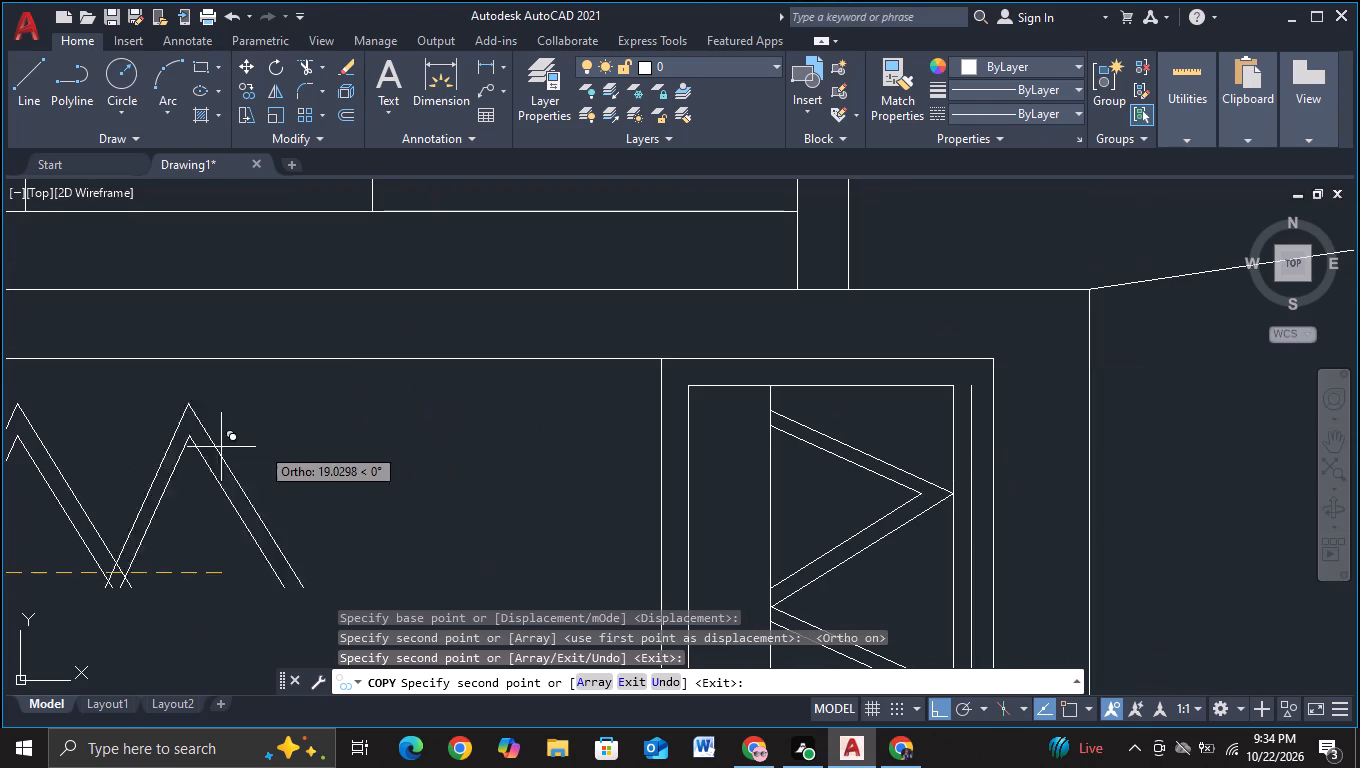
{"action": "left_click", "coordinate": [249, 452]}
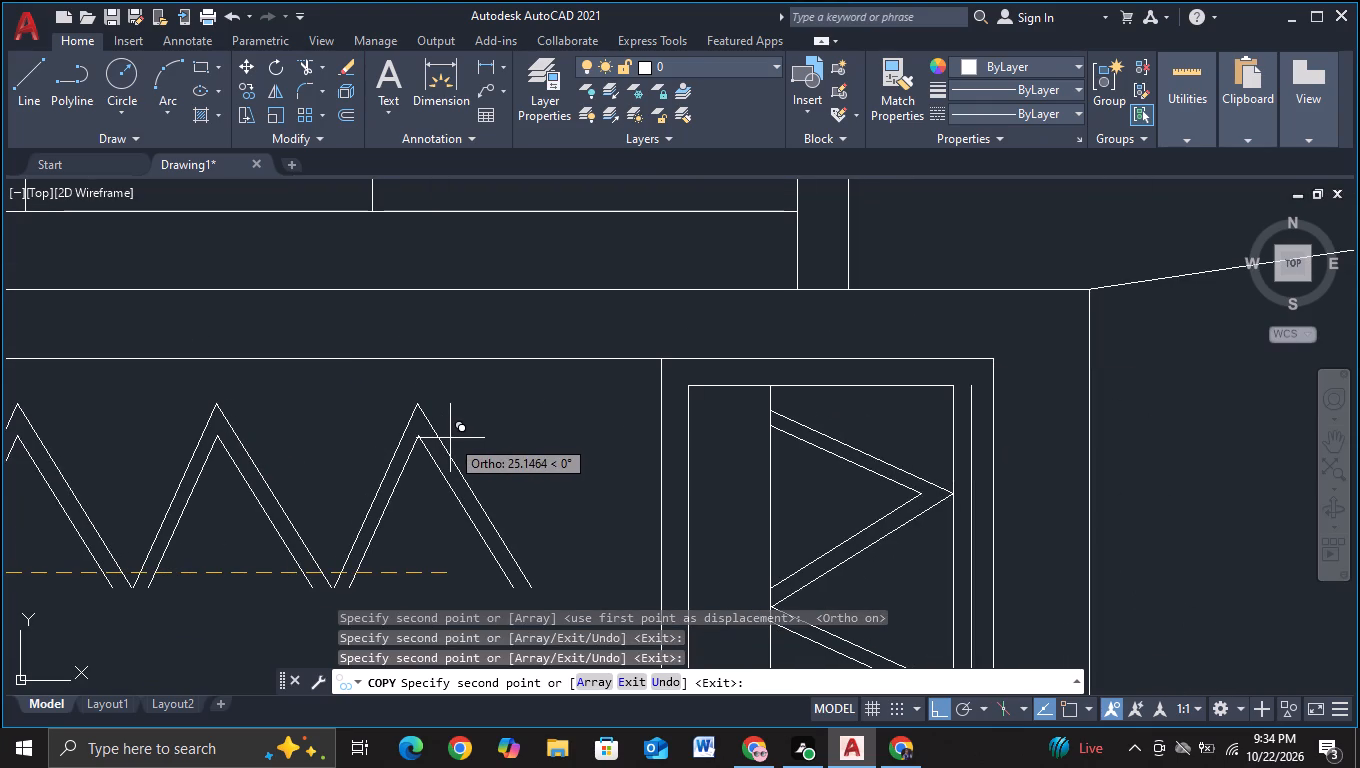
{"action": "left_click", "coordinate": [449, 439]}
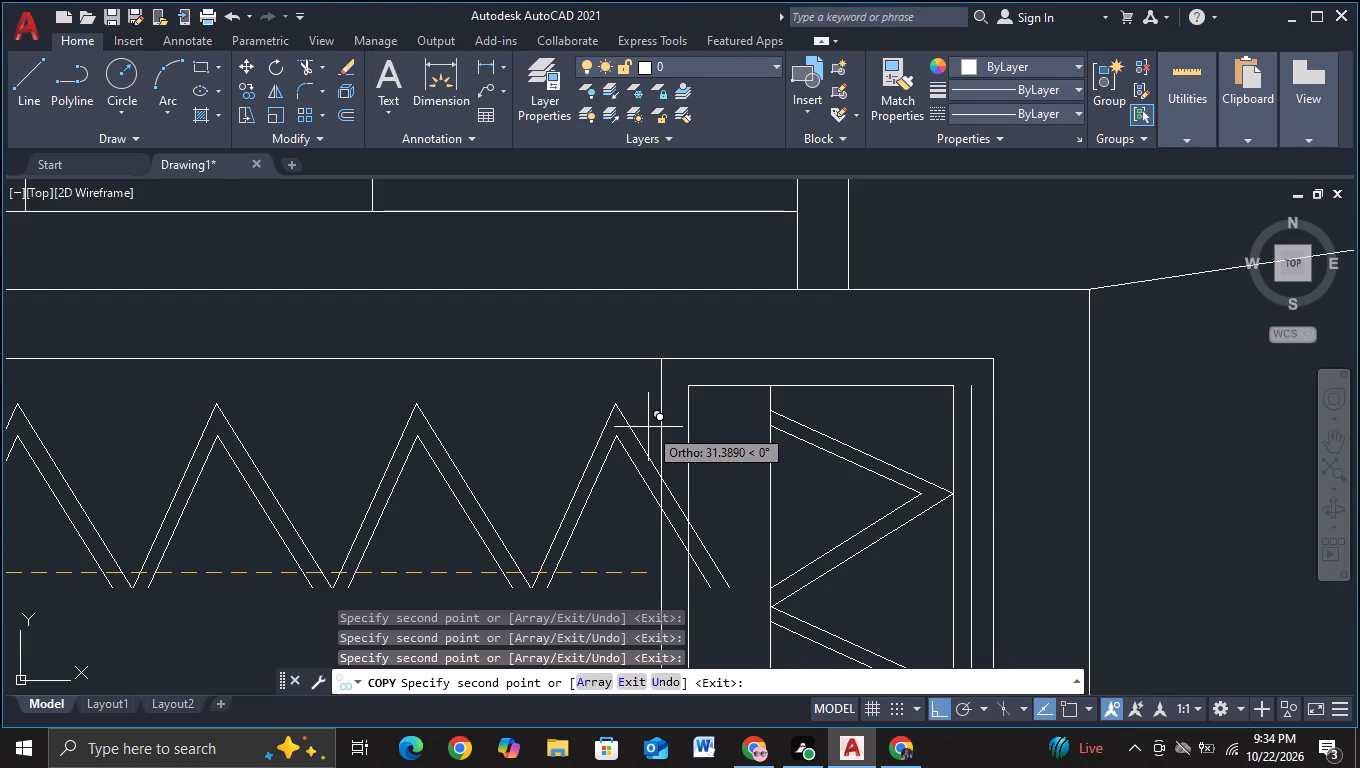
{"action": "left_click", "coordinate": [648, 427]}
{"action": "key", "text": "Escape"}
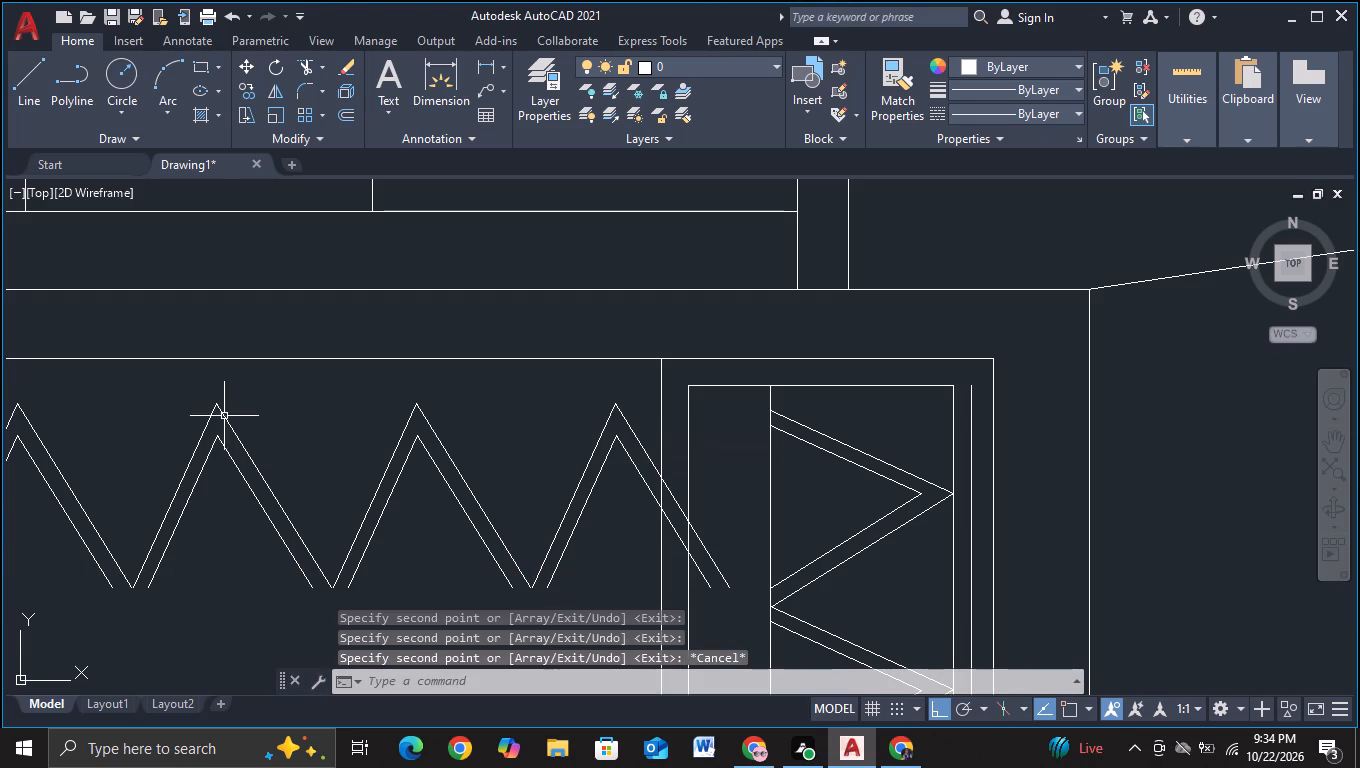
Trim the last copied zigzag's diagonals where they run past the inner edge of the right truss column.
{"action": "left_click", "coordinate": [312, 74]}
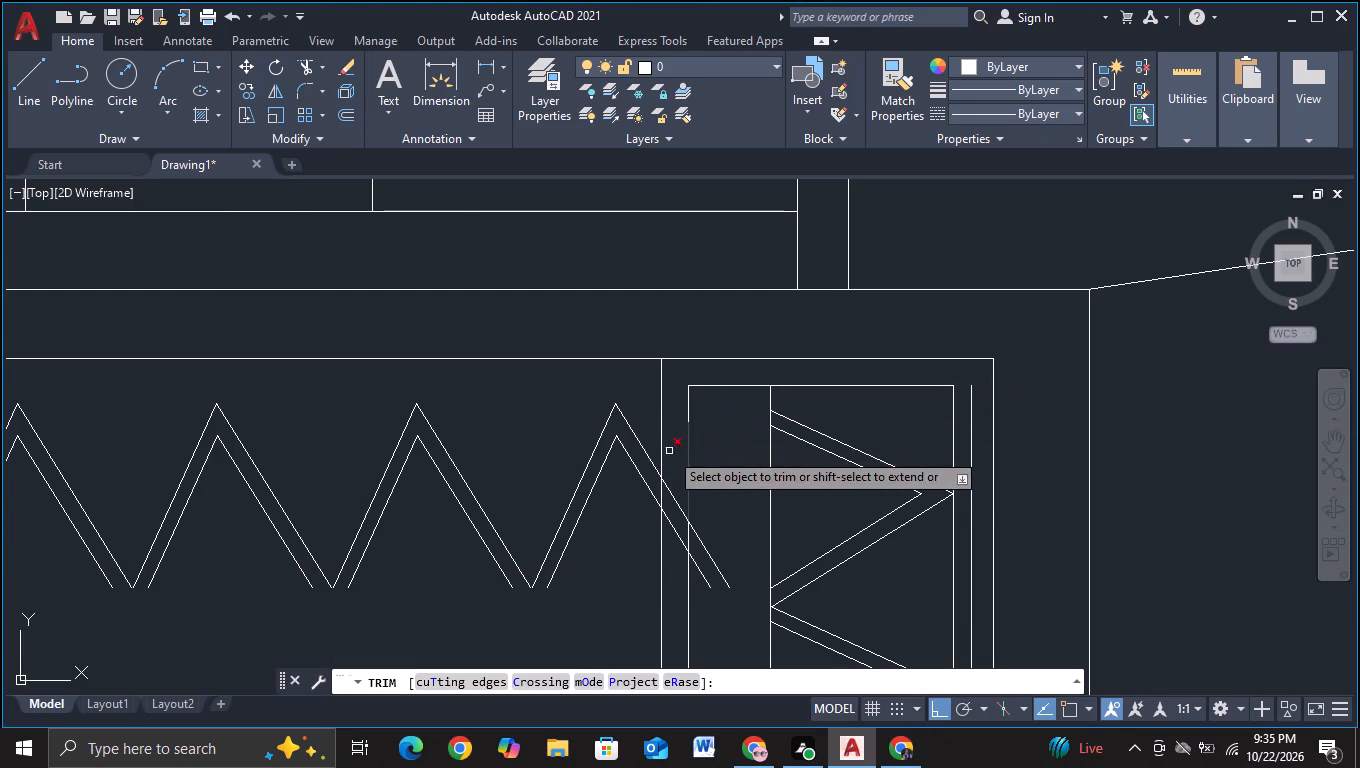
{"action": "left_click", "coordinate": [670, 447]}
{"action": "left_click", "coordinate": [668, 542]}
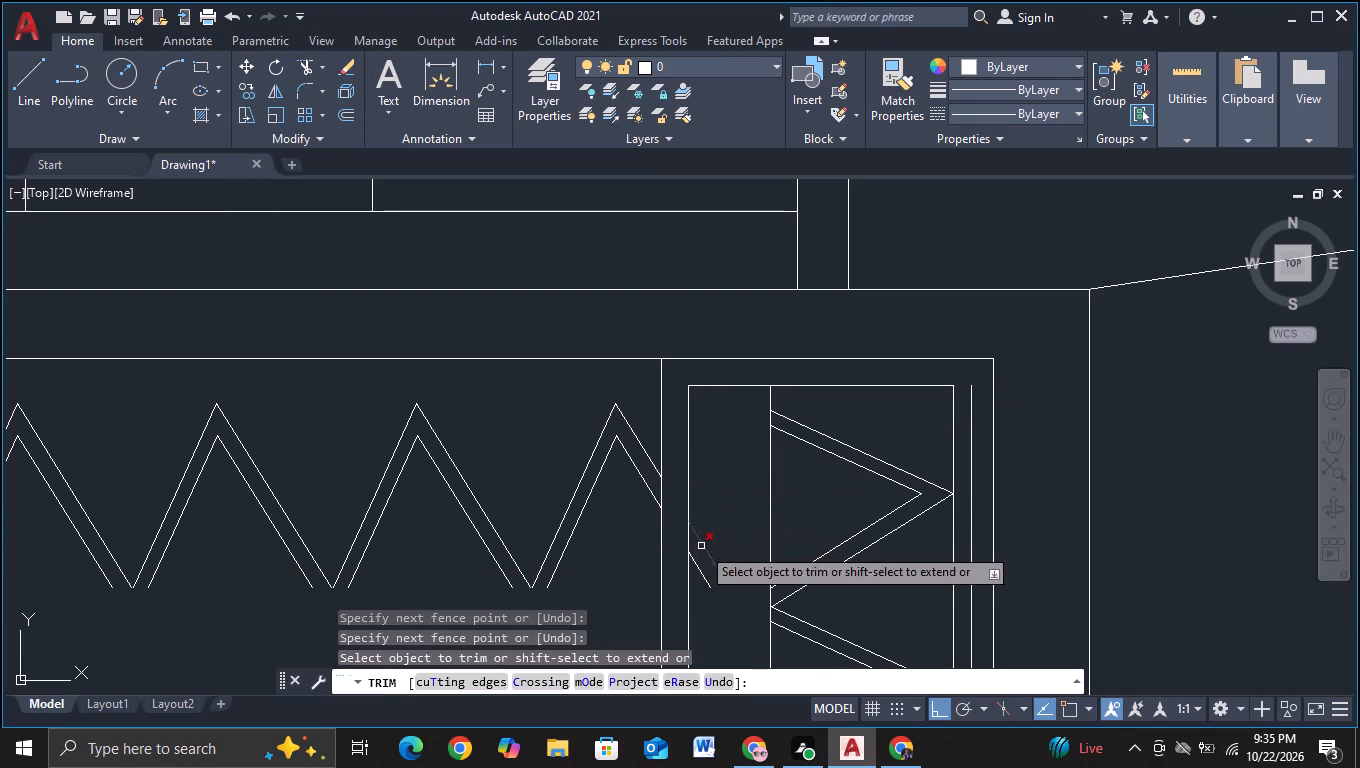
{"action": "left_click", "coordinate": [705, 529]}
{"action": "left_click", "coordinate": [697, 580]}
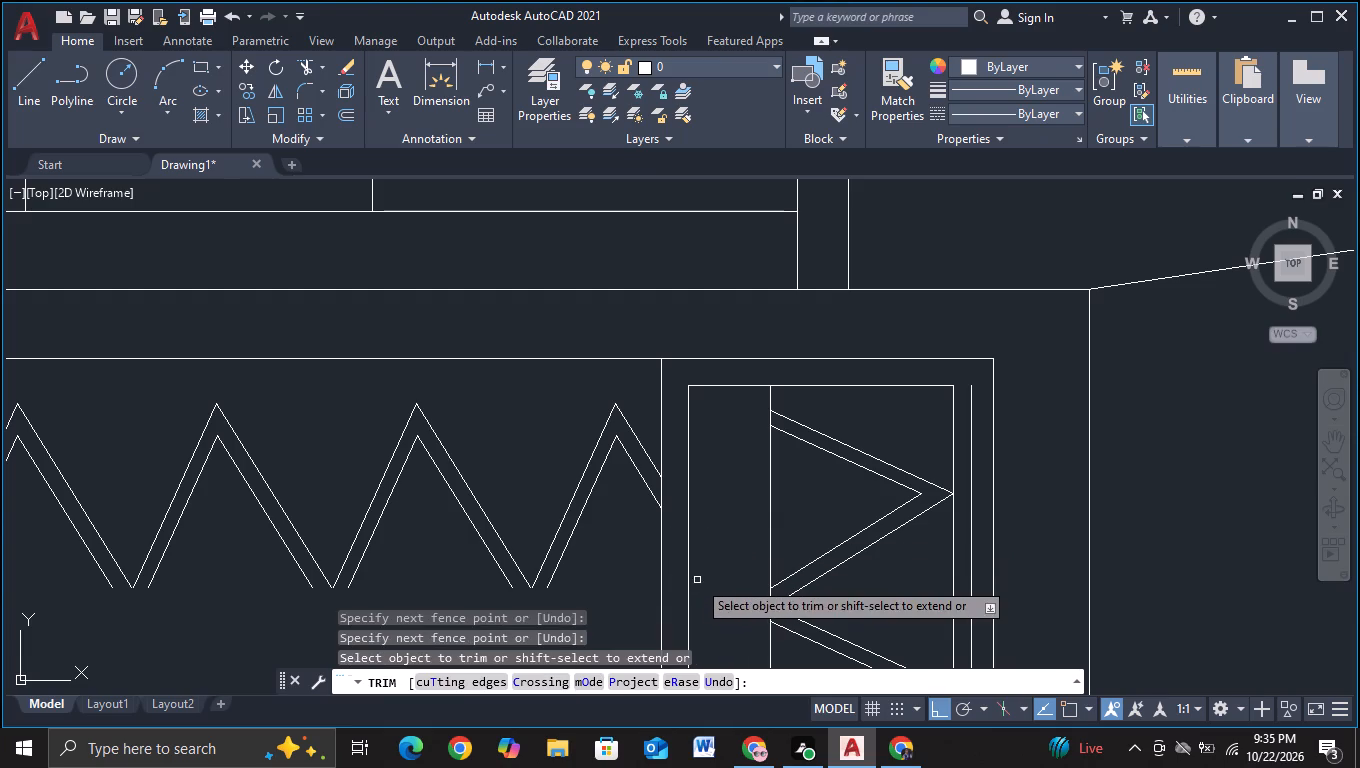
{"action": "middle_click_drag", "start_coordinate": [557, 610], "coordinate": [644, 464]}
{"action": "middle_click_drag", "start_coordinate": [602, 536], "coordinate": [611, 501]}
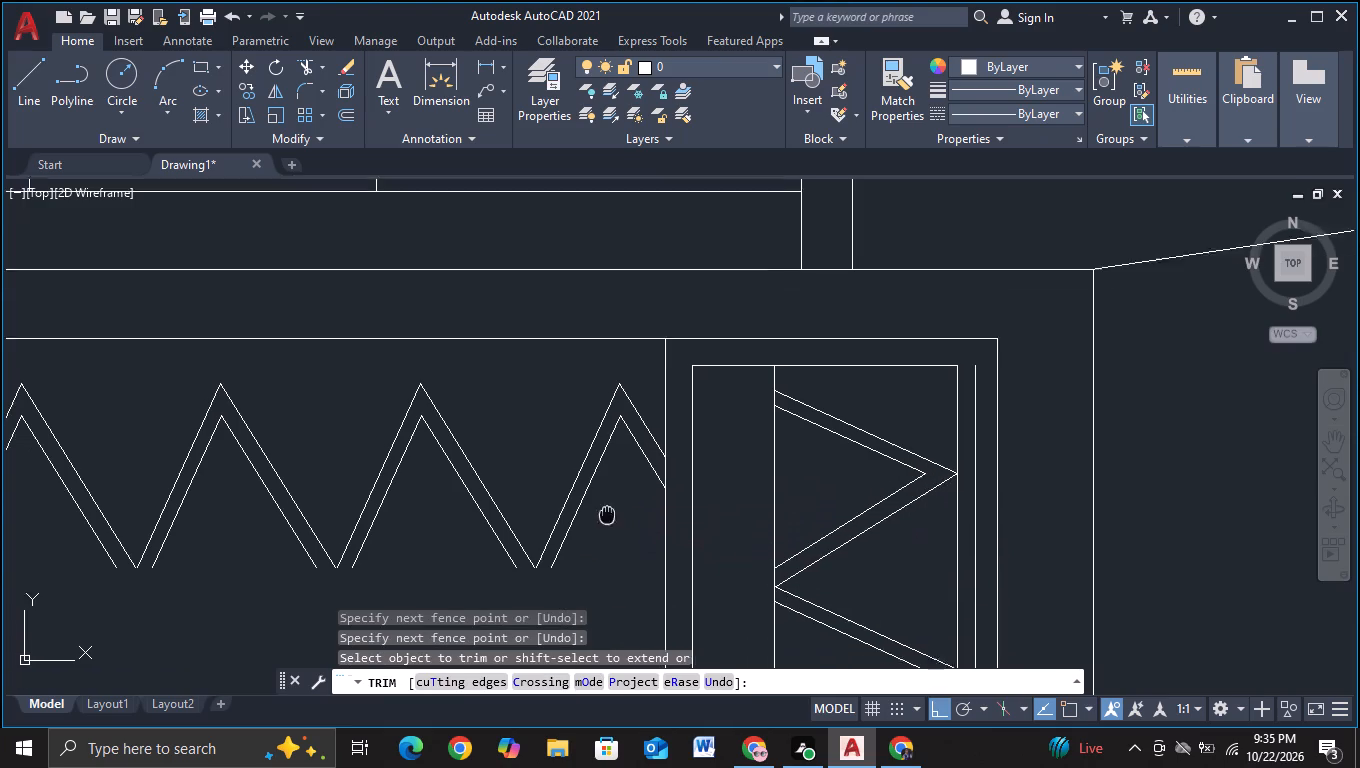
{"action": "middle_click_drag", "start_coordinate": [611, 501], "coordinate": [758, 389]}
{"action": "middle_click_drag", "start_coordinate": [504, 550], "coordinate": [771, 456]}
{"action": "key", "text": "Escape"}
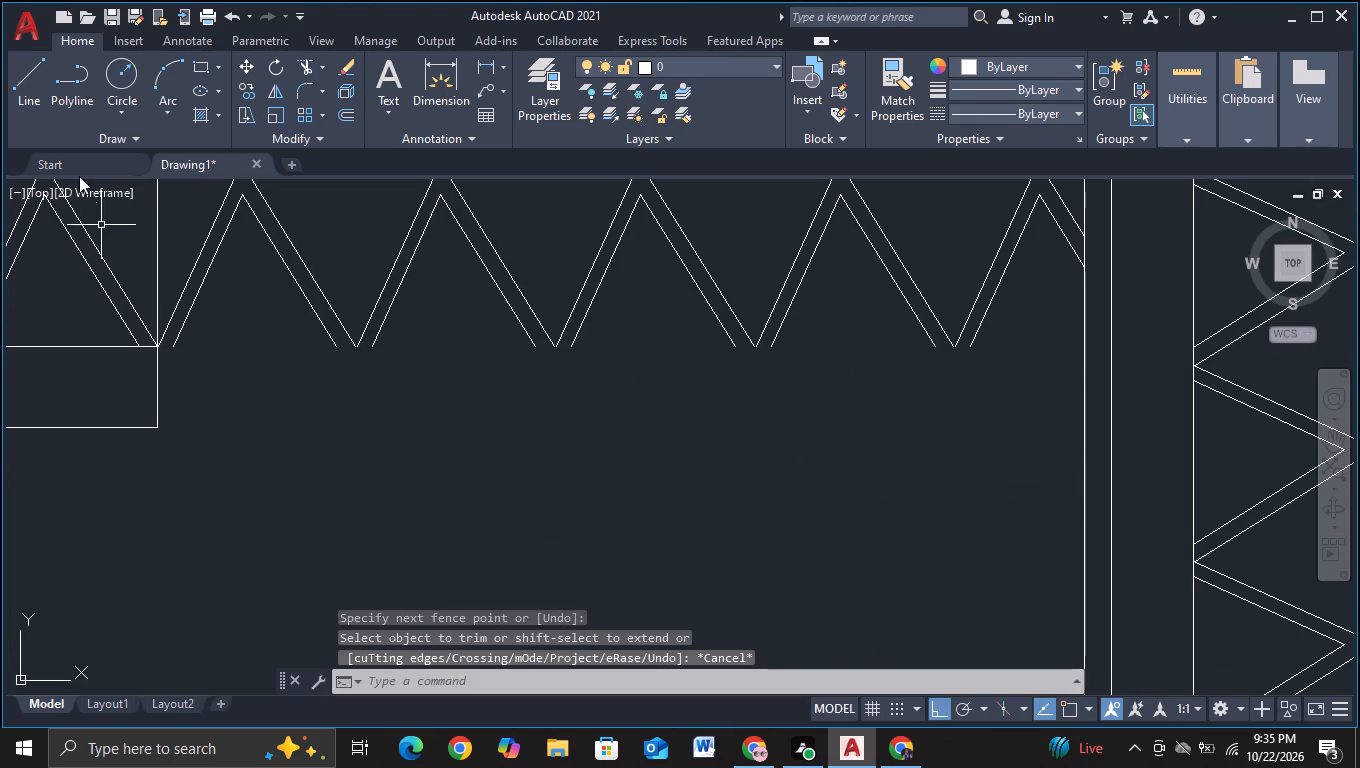
Draw a horizontal line about 31.4 units long, with object snap on, from the last original zigzag's lower end into the right column.
{"action": "left_click", "coordinate": [37, 116]}
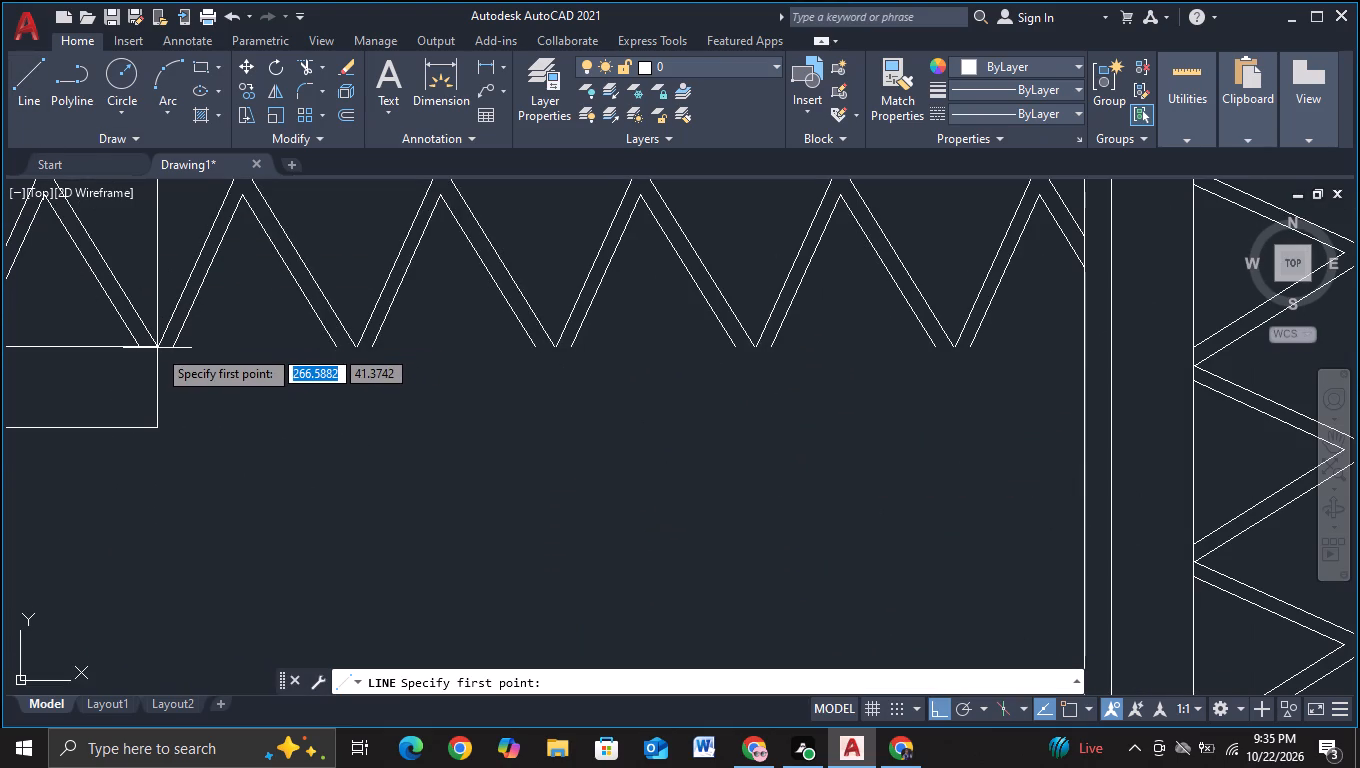
{"action": "key", "text": "F3"}
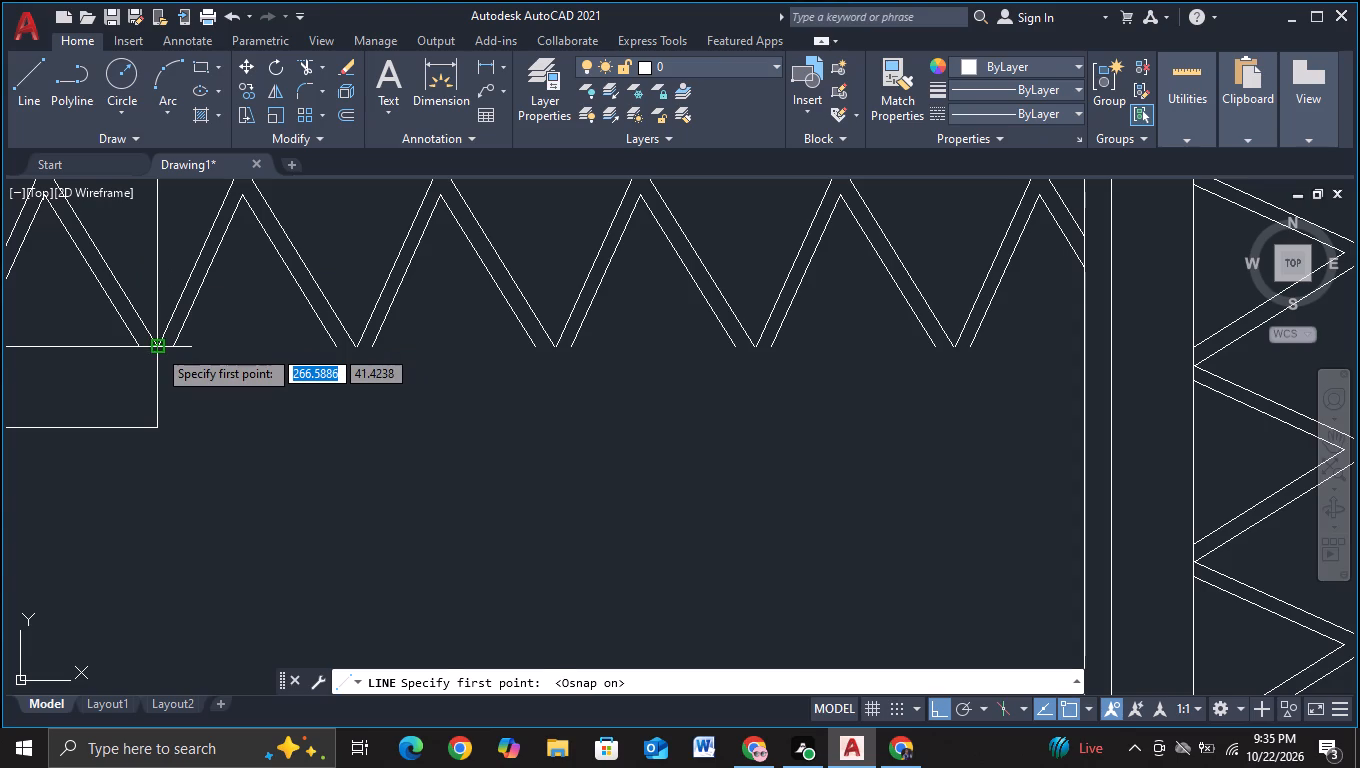
{"action": "left_click", "coordinate": [157, 348]}
{"action": "middle_click_drag", "start_coordinate": [880, 313], "coordinate": [315, 403]}
{"action": "scroll", "coordinate": [586, 406], "scroll_direction": "up", "scroll_amount": 1}
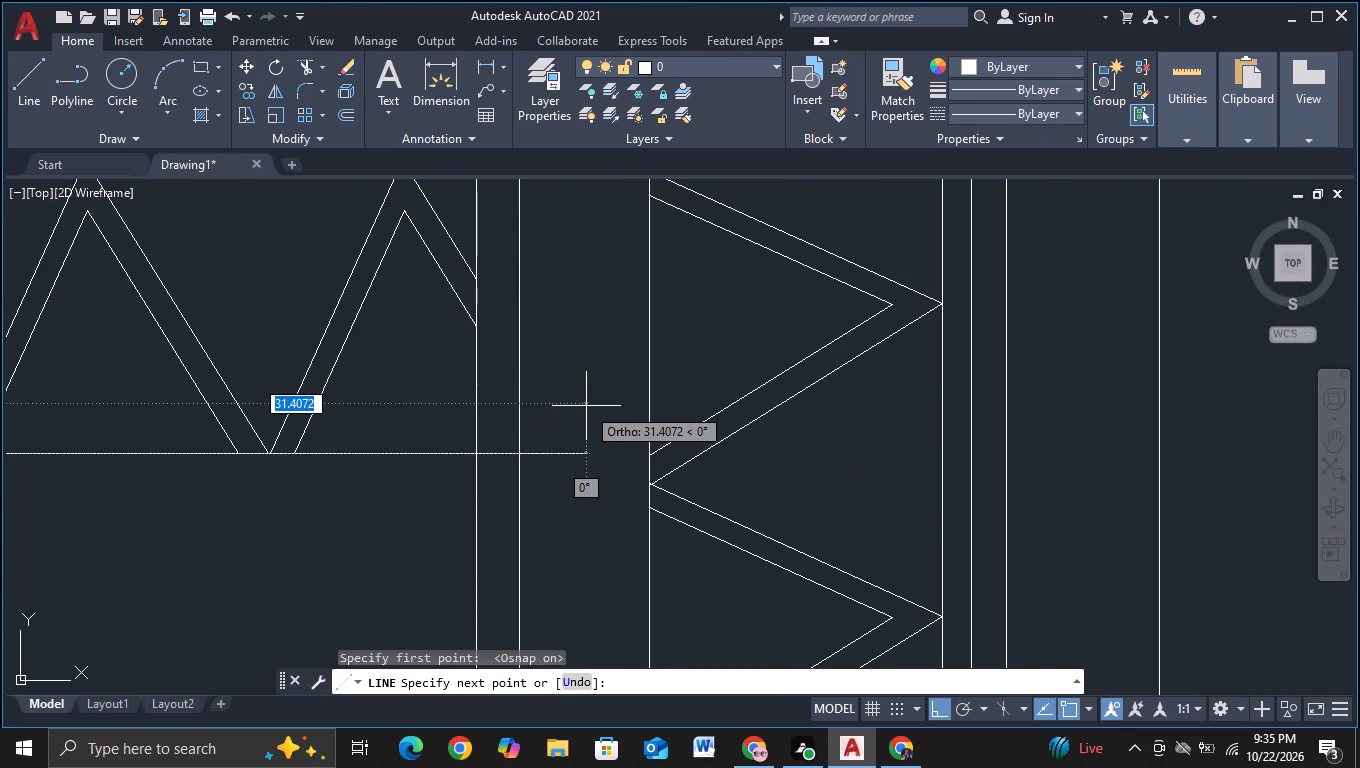
{"action": "left_click", "coordinate": [586, 406]}
{"action": "key", "text": "Escape"}
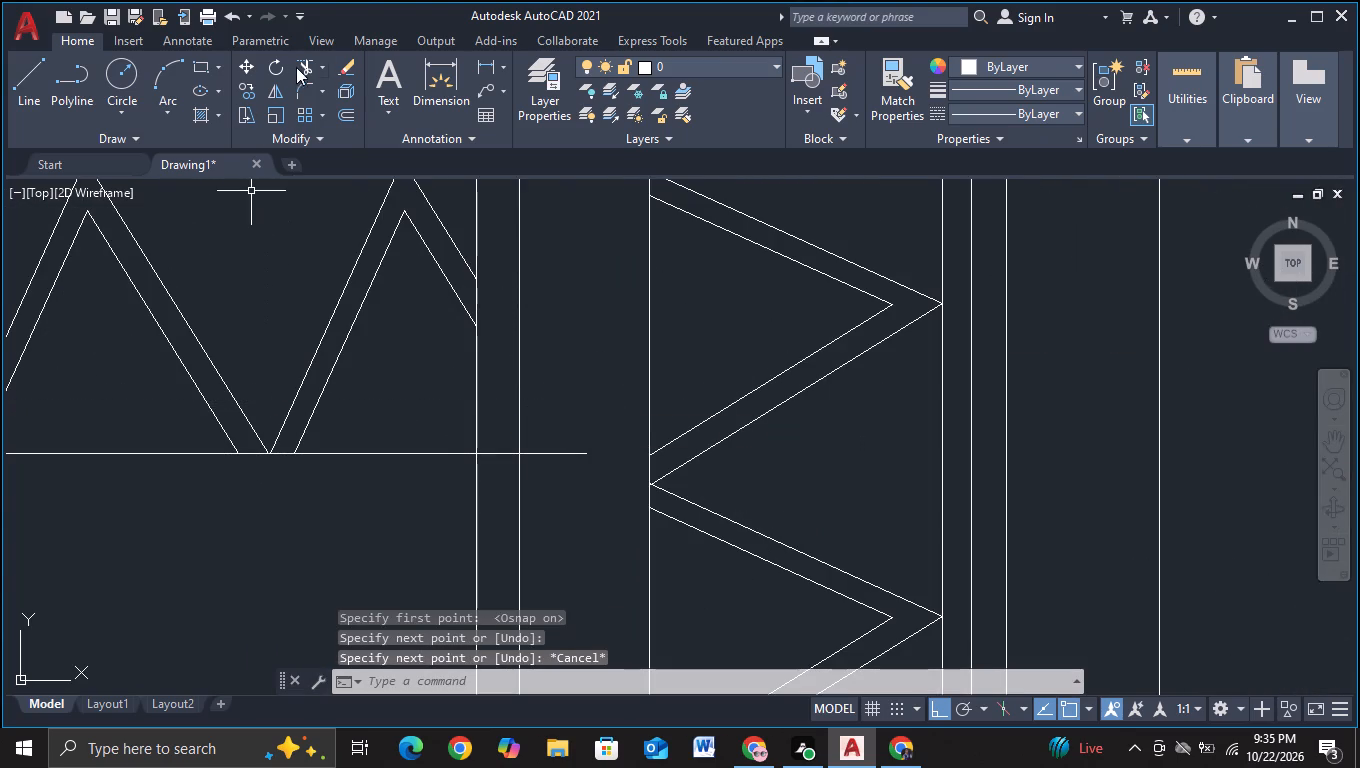
Trim the new horizontal line's excess beyond the inner edge of the right truss column.
{"action": "left_click", "coordinate": [311, 62]}
{"action": "left_click", "coordinate": [496, 372]}
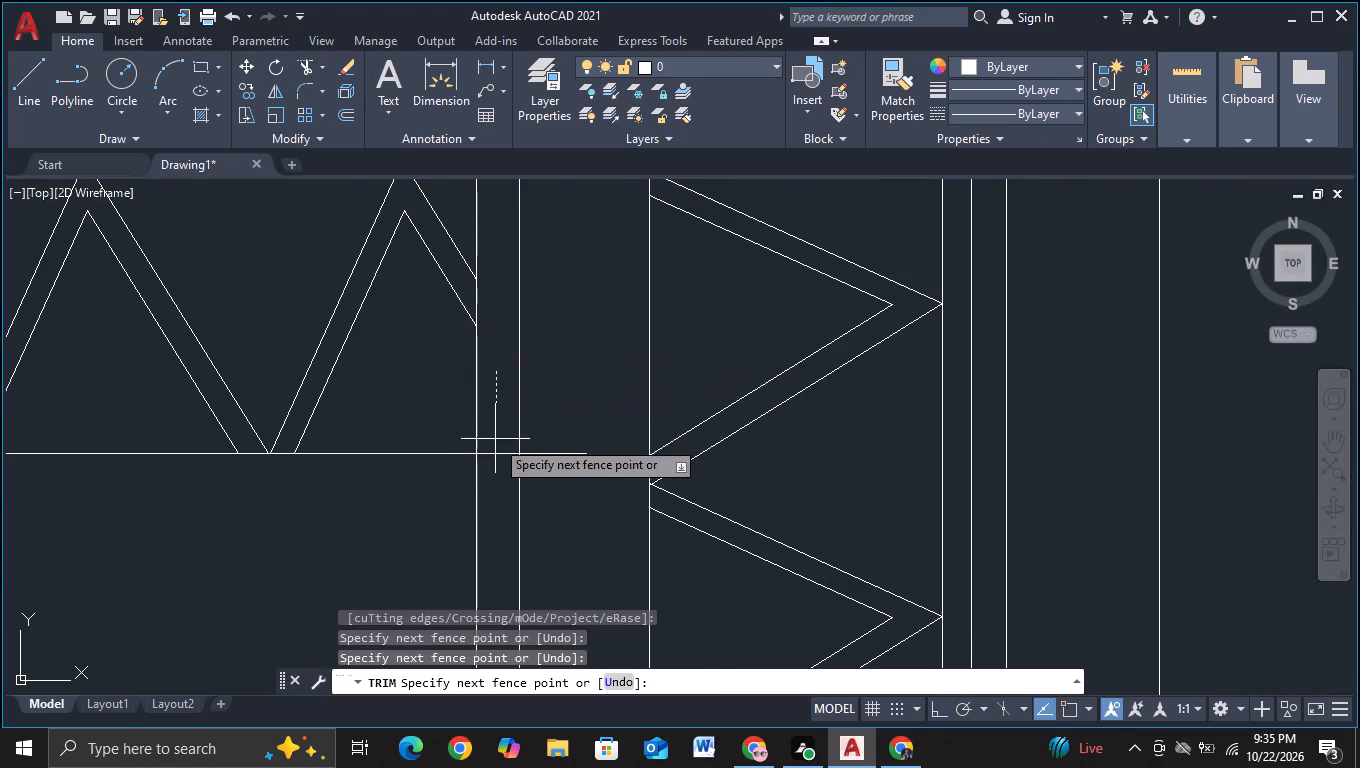
{"action": "left_click", "coordinate": [492, 468]}
{"action": "left_click_drag", "start_coordinate": [555, 435], "coordinate": [559, 488]}
{"action": "scroll", "coordinate": [559, 488], "scroll_direction": "down", "scroll_amount": 2}
{"action": "middle_click_drag", "start_coordinate": [392, 529], "coordinate": [743, 449]}
{"action": "middle_click_drag", "start_coordinate": [558, 463], "coordinate": [735, 450]}
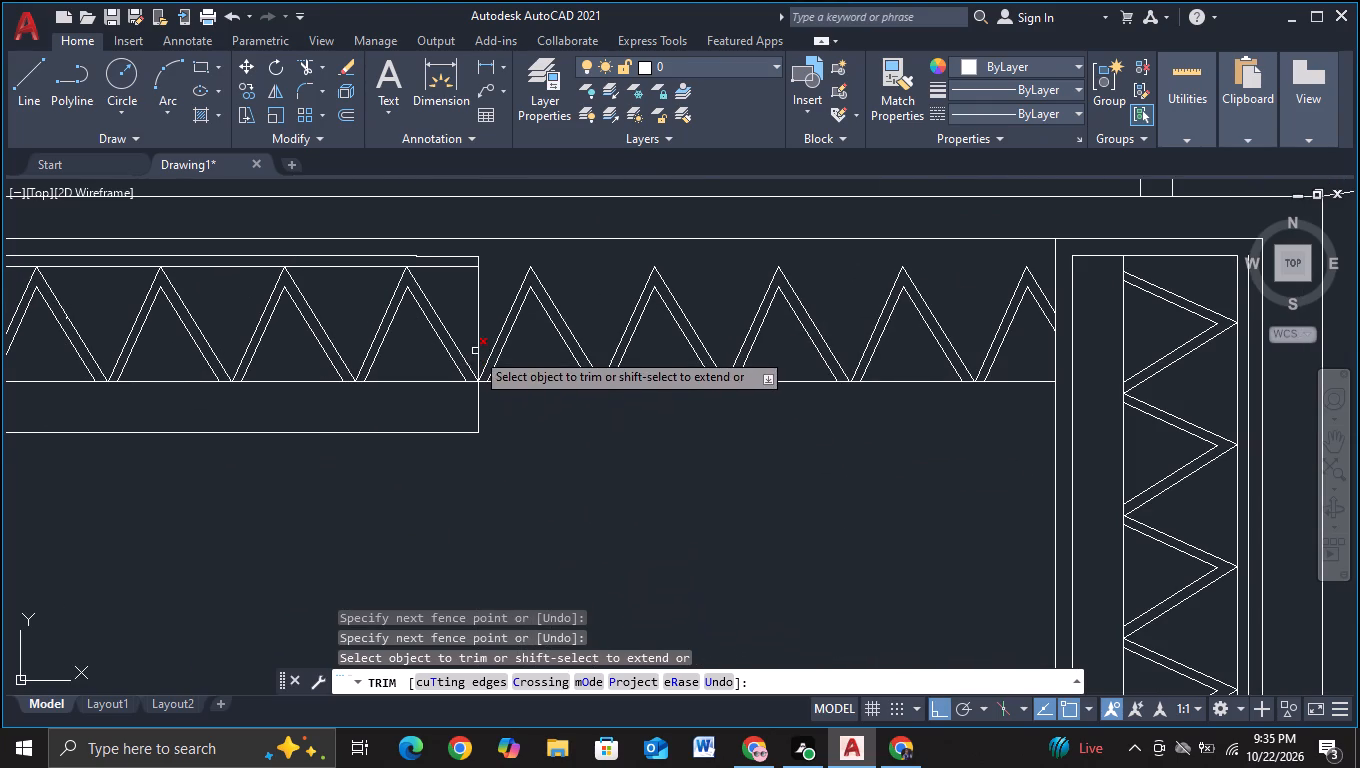
{"action": "key", "text": "Escape"}
Delete the vertical line closing the original truss between its upper chord and bottom line.
{"action": "left_click", "coordinate": [476, 346]}
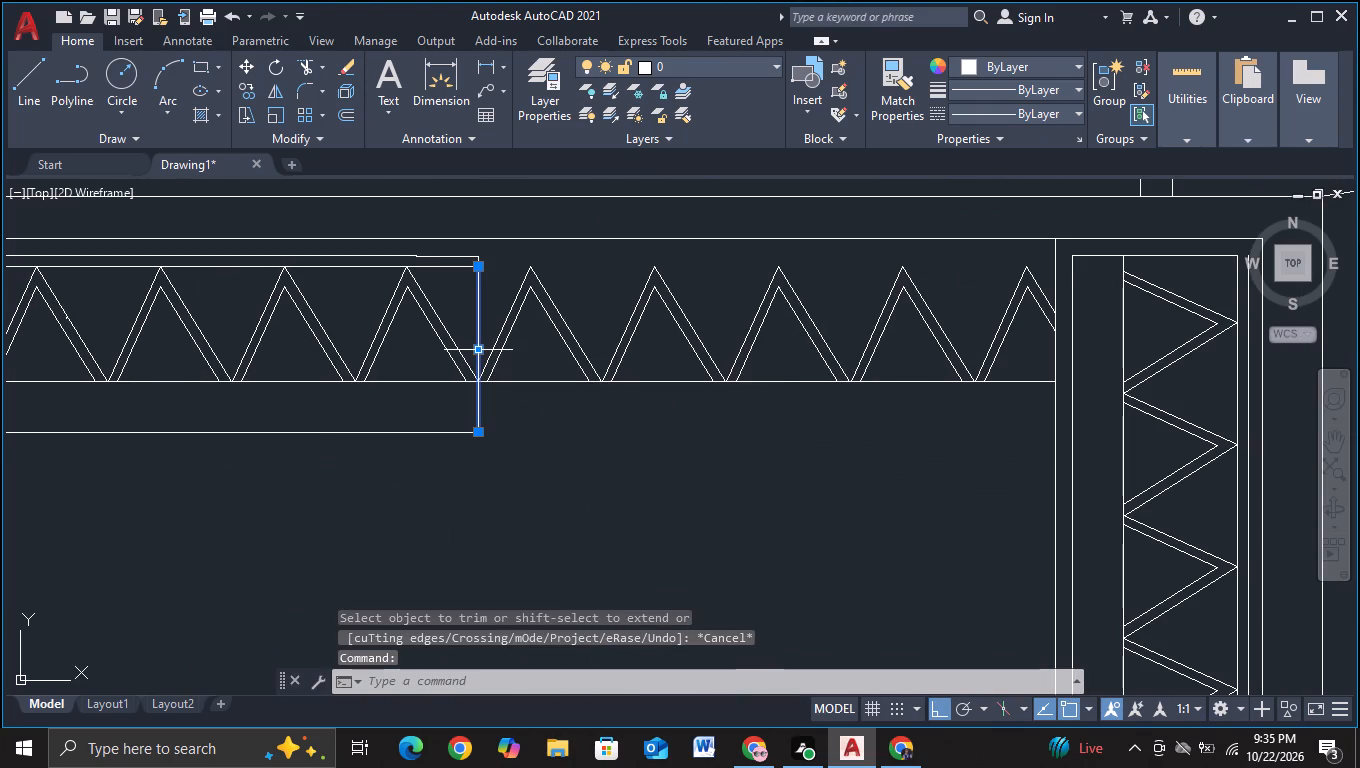
{"action": "key", "text": "Delete"}
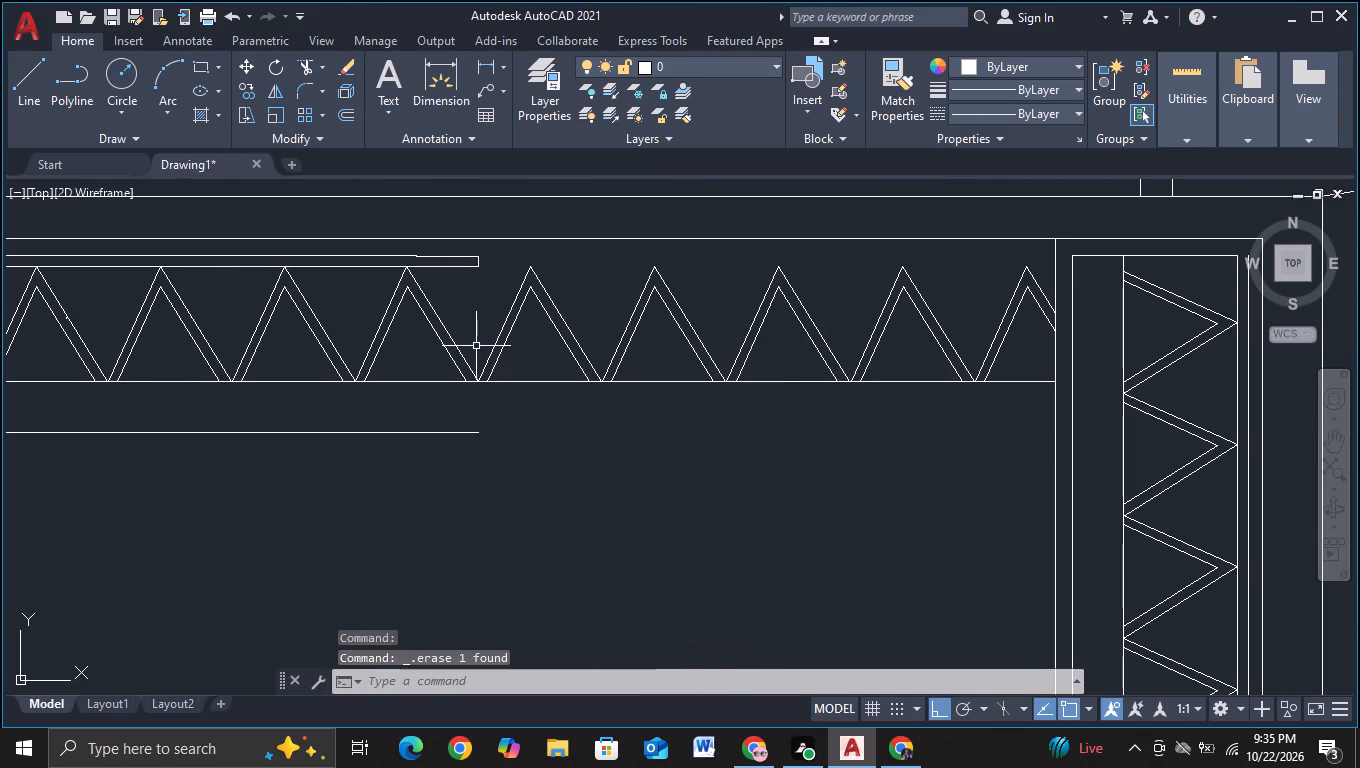
{"action": "key", "text": "Escape"}
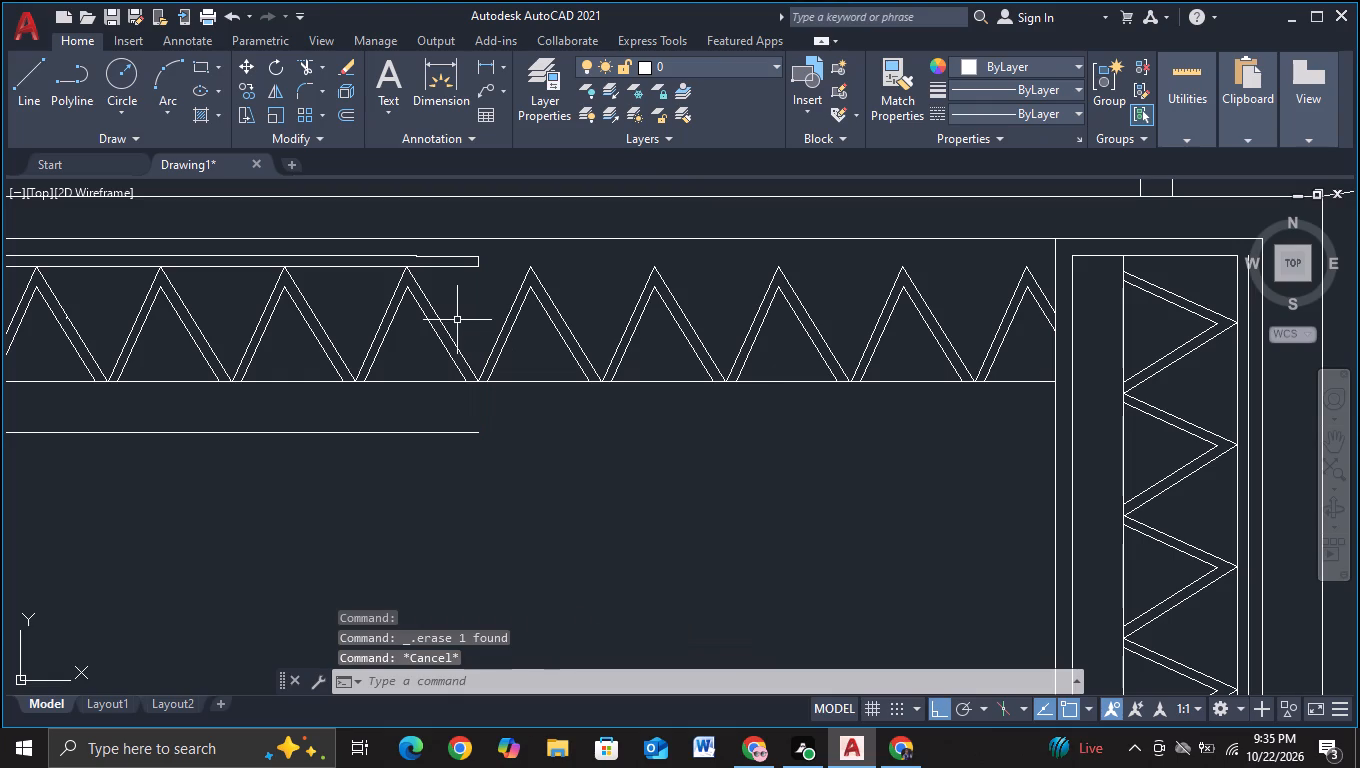
Extend the beam's two upper lines and its lowest line to the inner edge of the right truss column.
{"action": "key", "text": "r"}
{"action": "key", "text": "BackSpace"}
{"action": "key", "text": "BackSpace"}
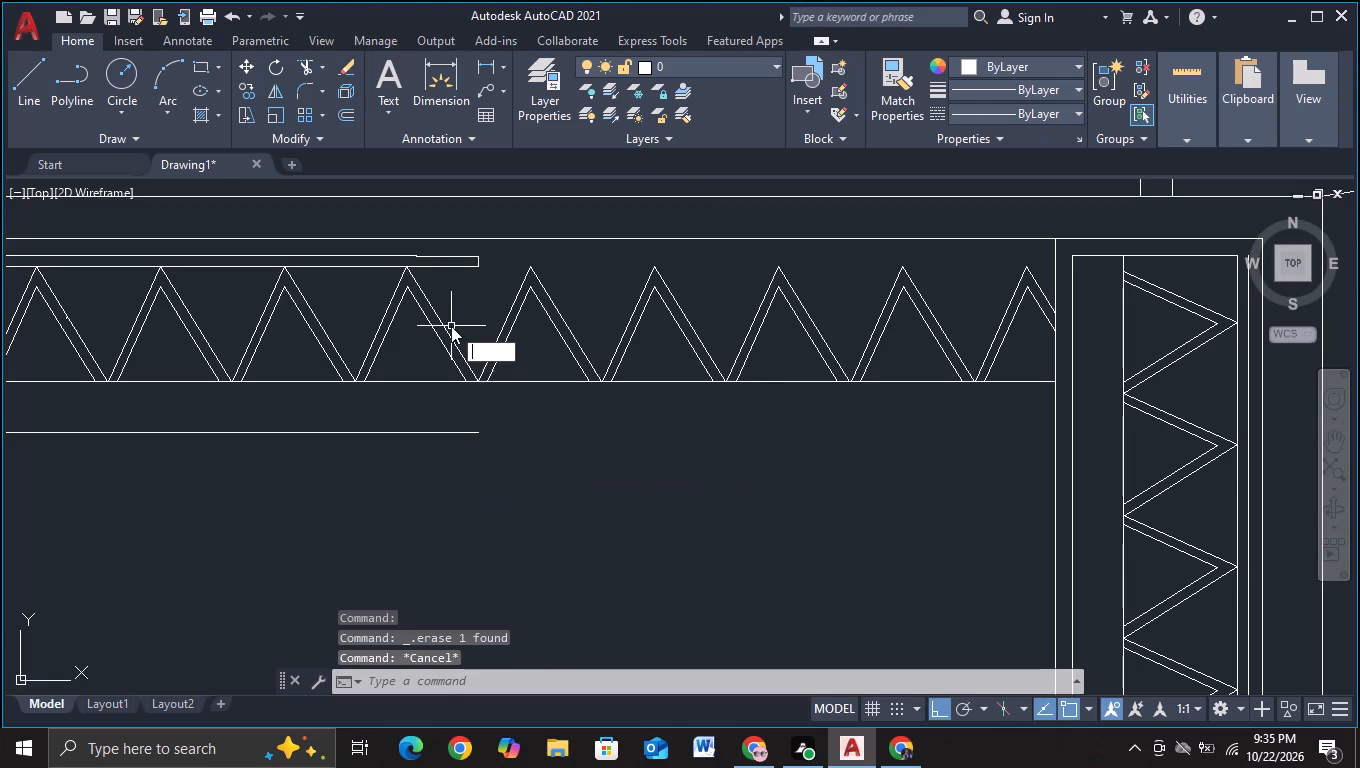
{"action": "key", "text": "BackSpace"}
{"action": "key", "text": "e"}
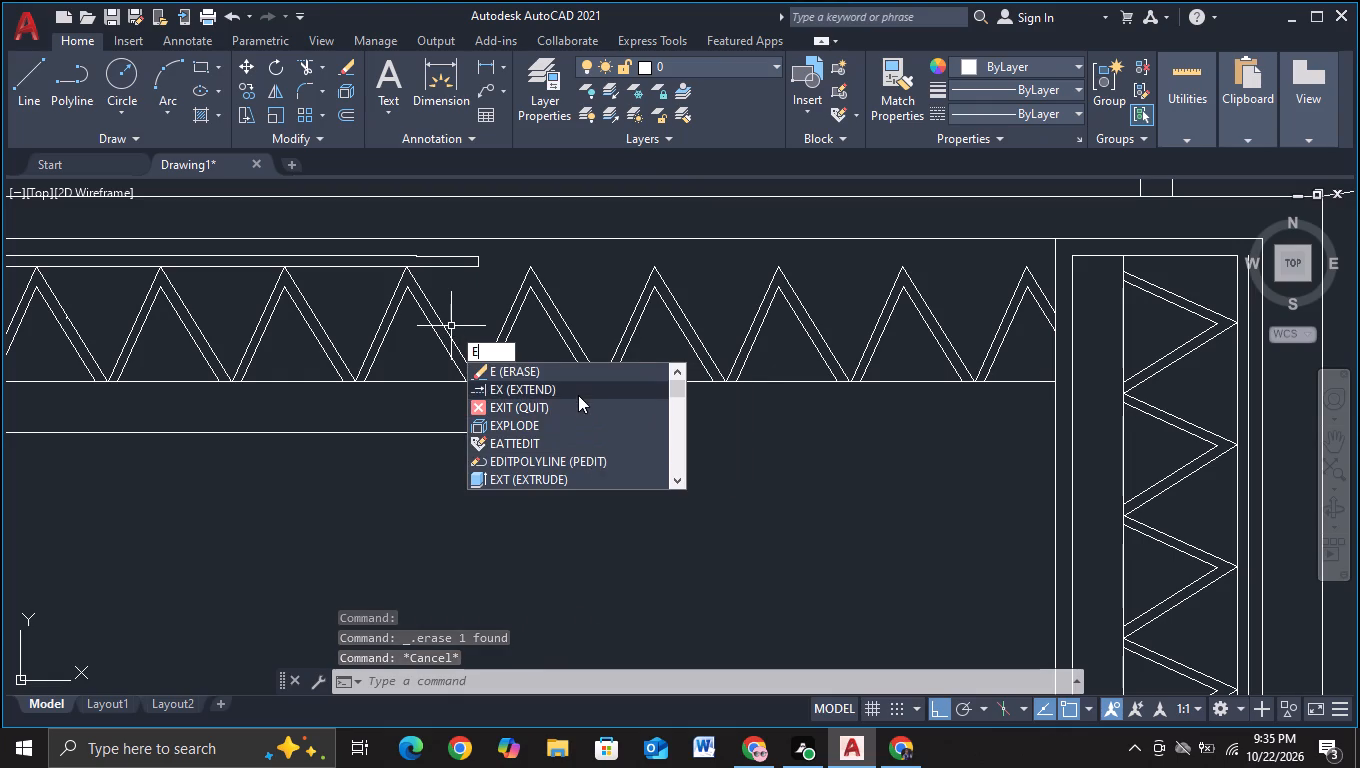
{"action": "left_click", "coordinate": [578, 395]}
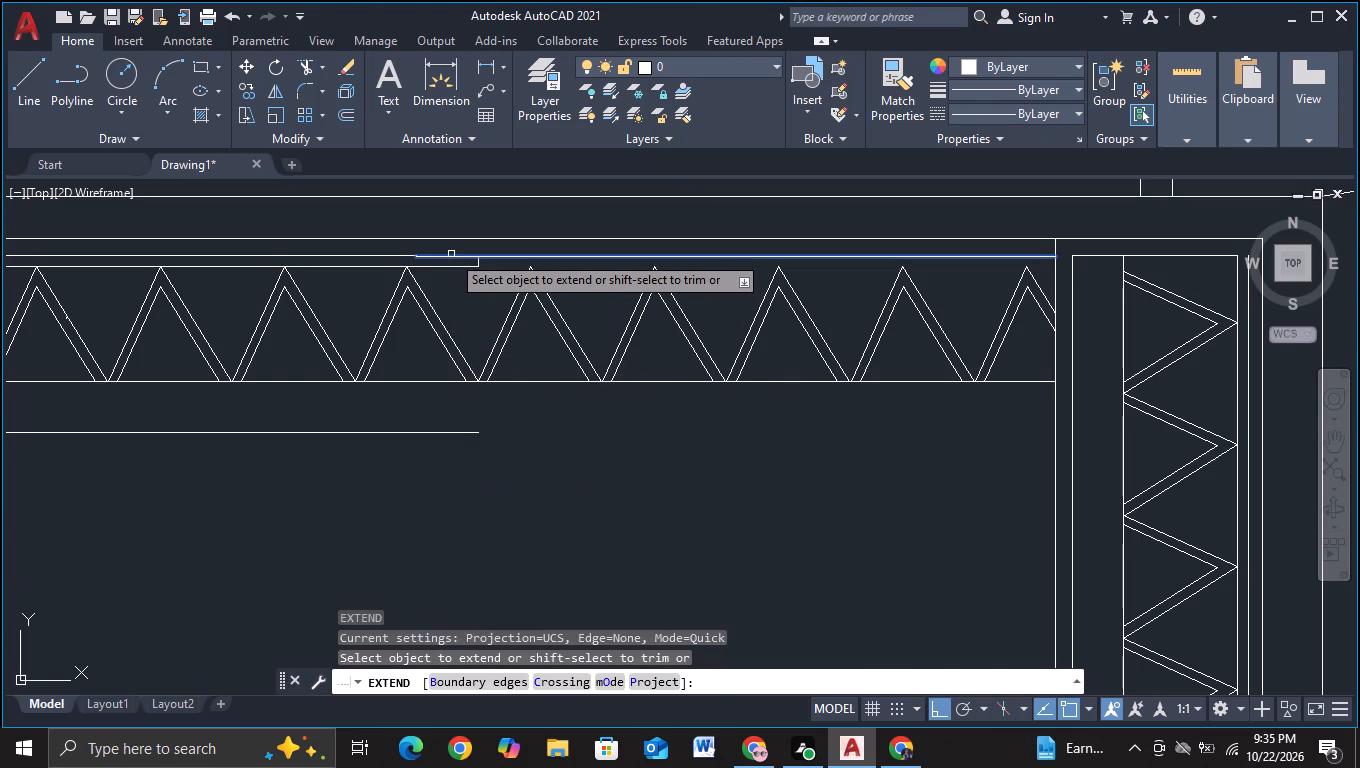
{"action": "left_click", "coordinate": [451, 254]}
{"action": "left_click", "coordinate": [461, 268]}
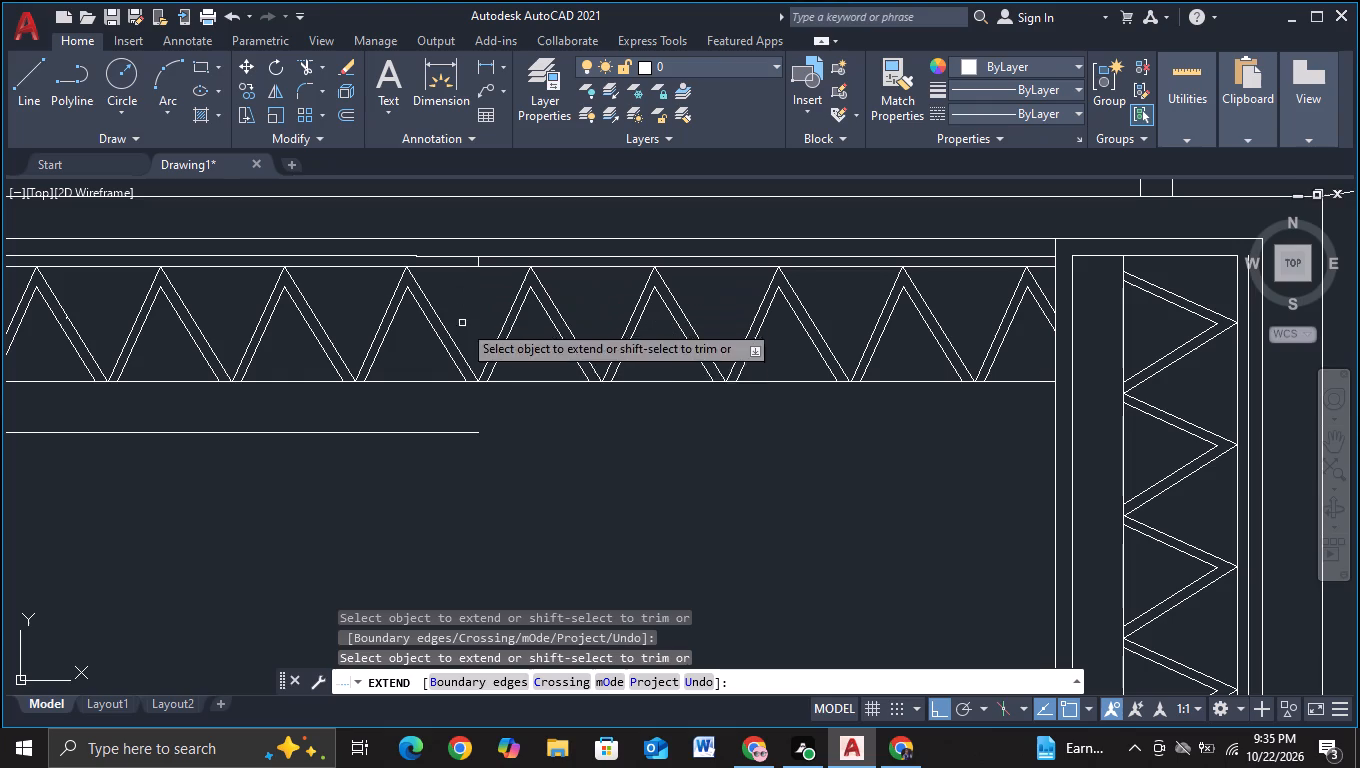
{"action": "left_click", "coordinate": [447, 434]}
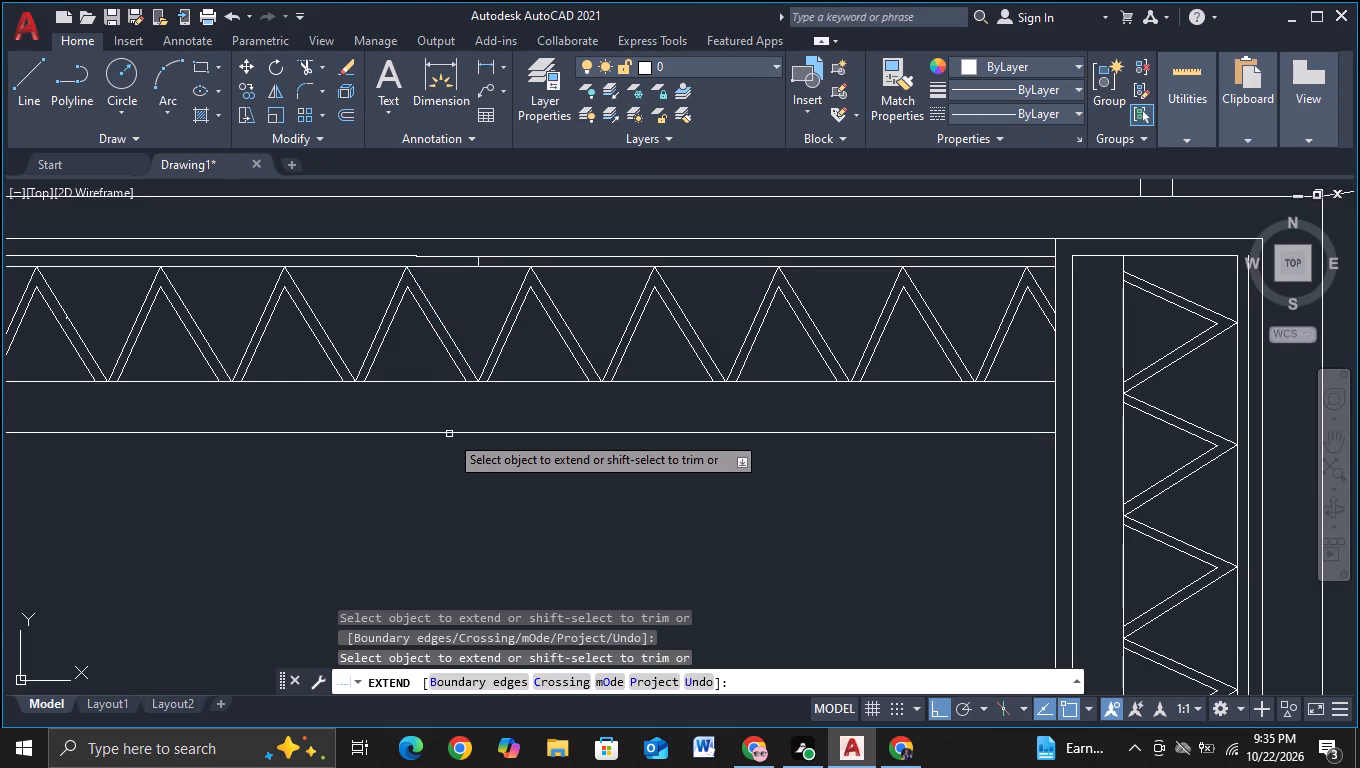
{"action": "key", "text": "Escape"}
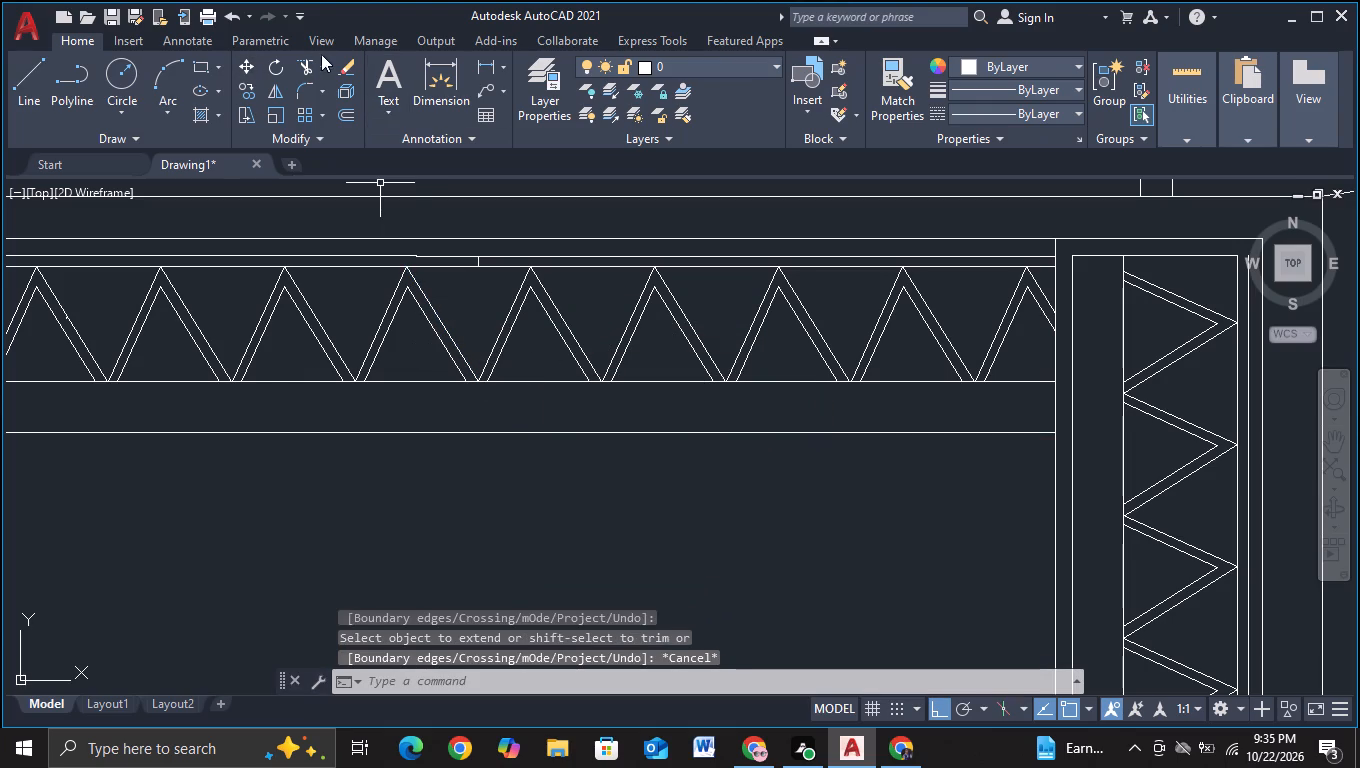
Trim away the short vertical stub left between the beam's two upper lines.
{"action": "left_click", "coordinate": [307, 62]}
{"action": "scroll", "coordinate": [504, 252], "scroll_direction": "up", "scroll_amount": 1}
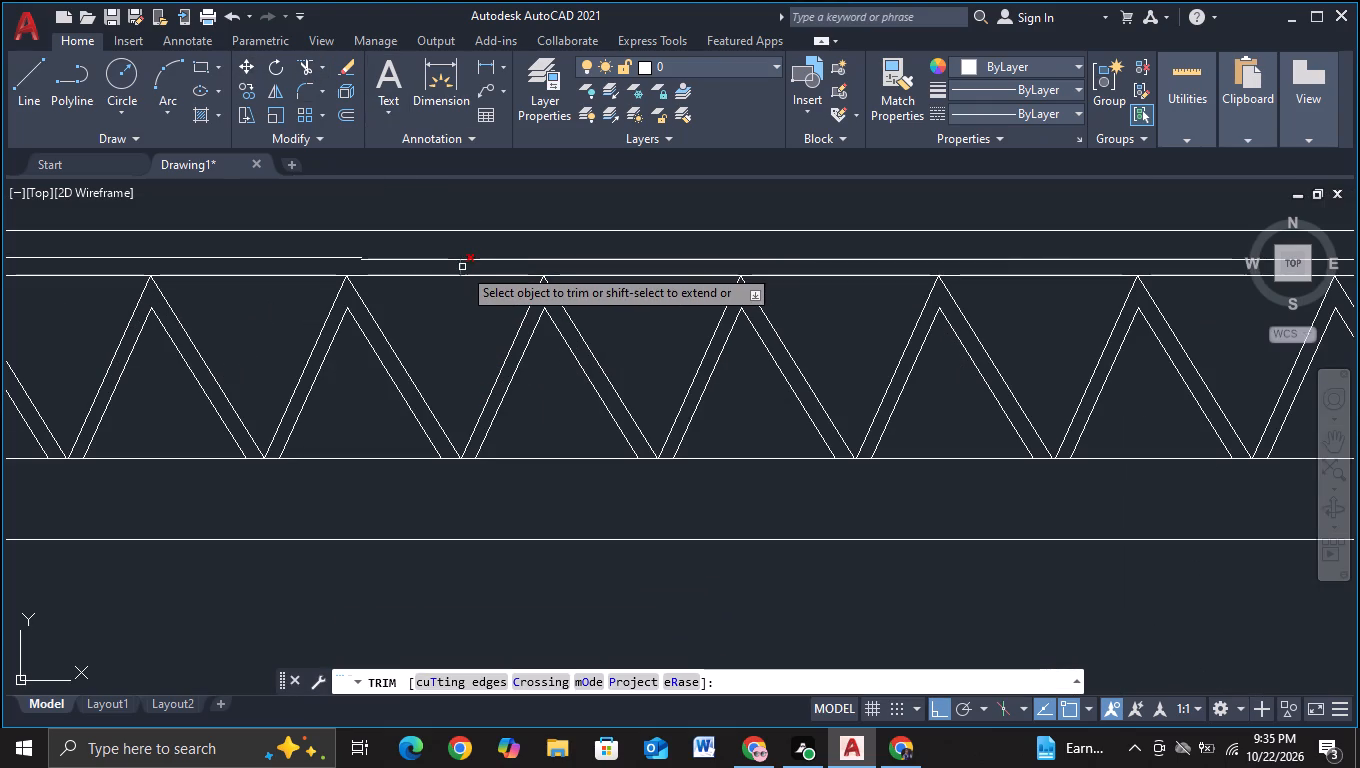
{"action": "left_click", "coordinate": [462, 267]}
{"action": "scroll", "coordinate": [480, 273], "scroll_direction": "down", "scroll_amount": 2}
{"action": "key", "text": "Escape"}
Delete the two collinear horizontal line segments running below the truss beam between the columns.
{"action": "scroll", "coordinate": [547, 428], "scroll_direction": "down", "scroll_amount": 2}
{"action": "middle_click_drag", "start_coordinate": [561, 454], "coordinate": [583, 411]}
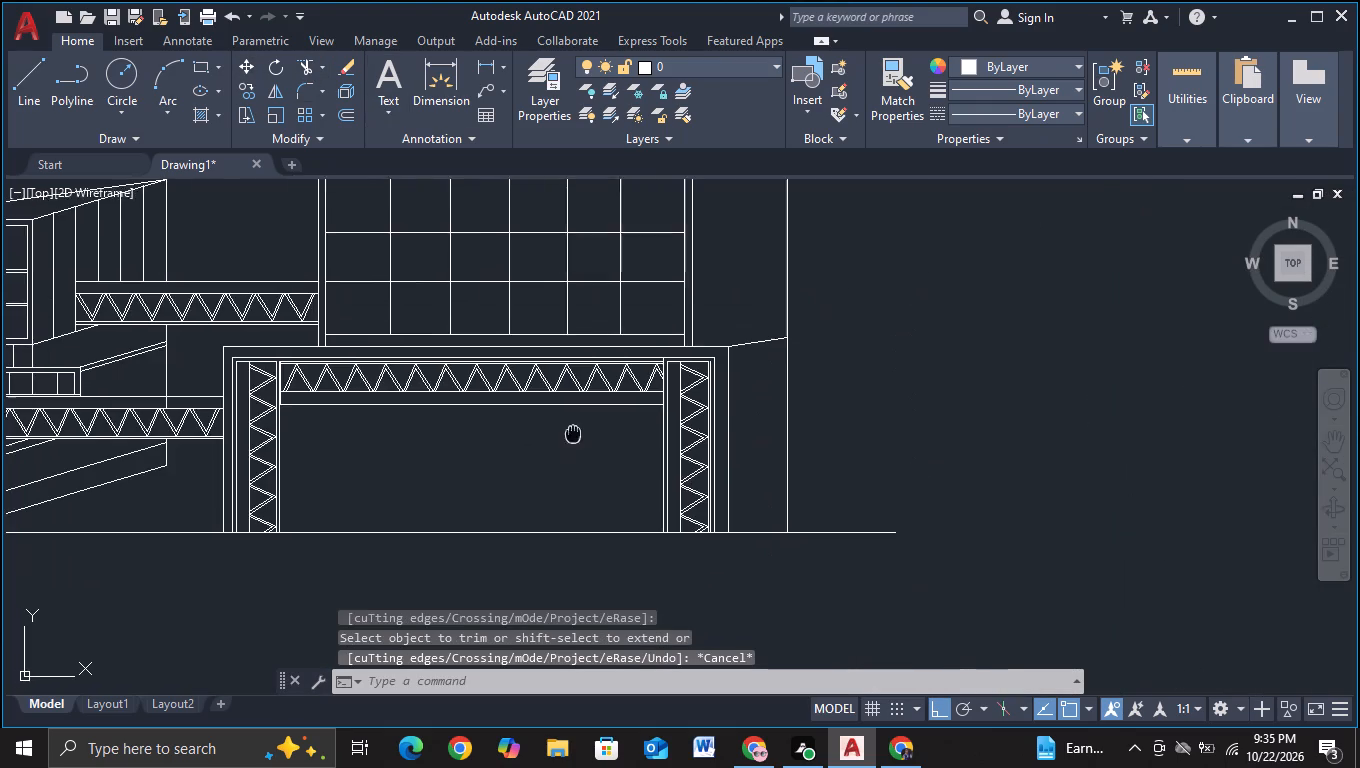
{"action": "middle_click_drag", "start_coordinate": [583, 411], "coordinate": [602, 376]}
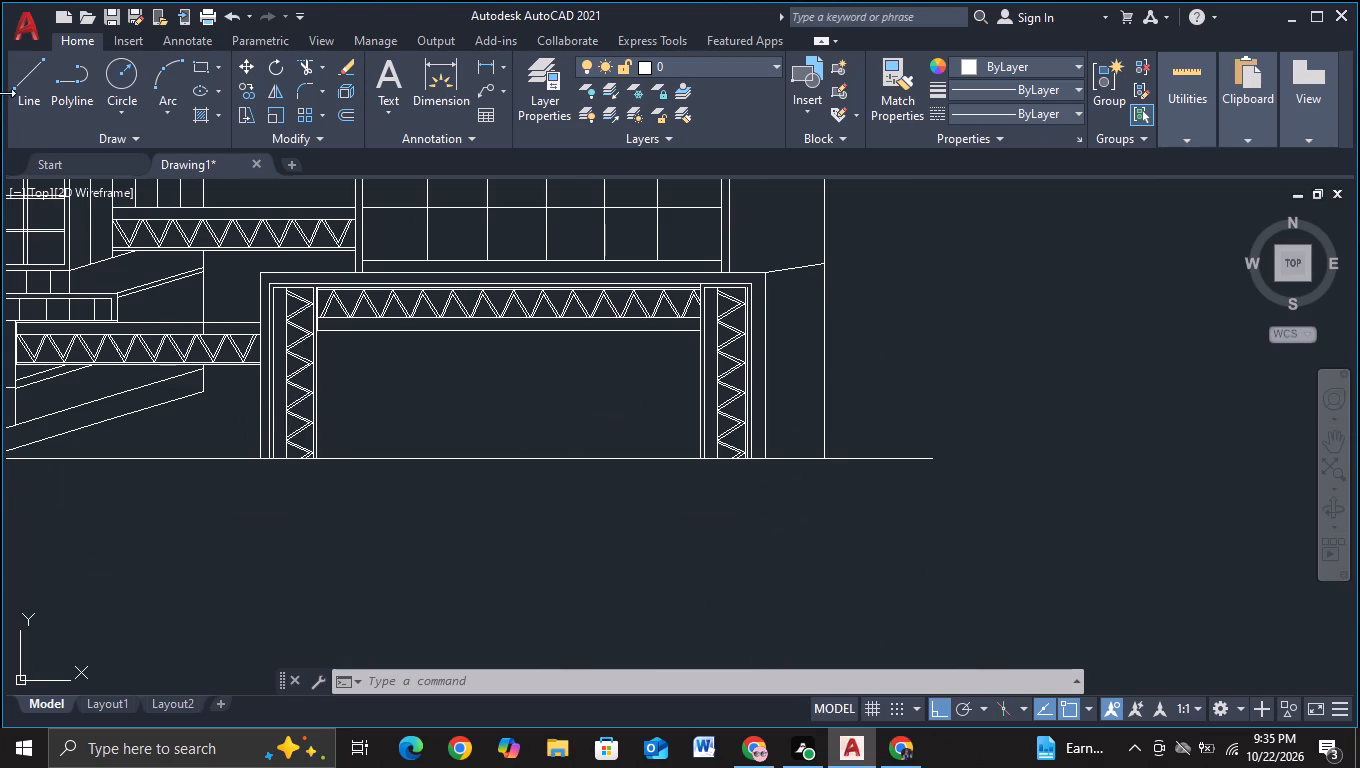
{"action": "left_click", "coordinate": [430, 330]}
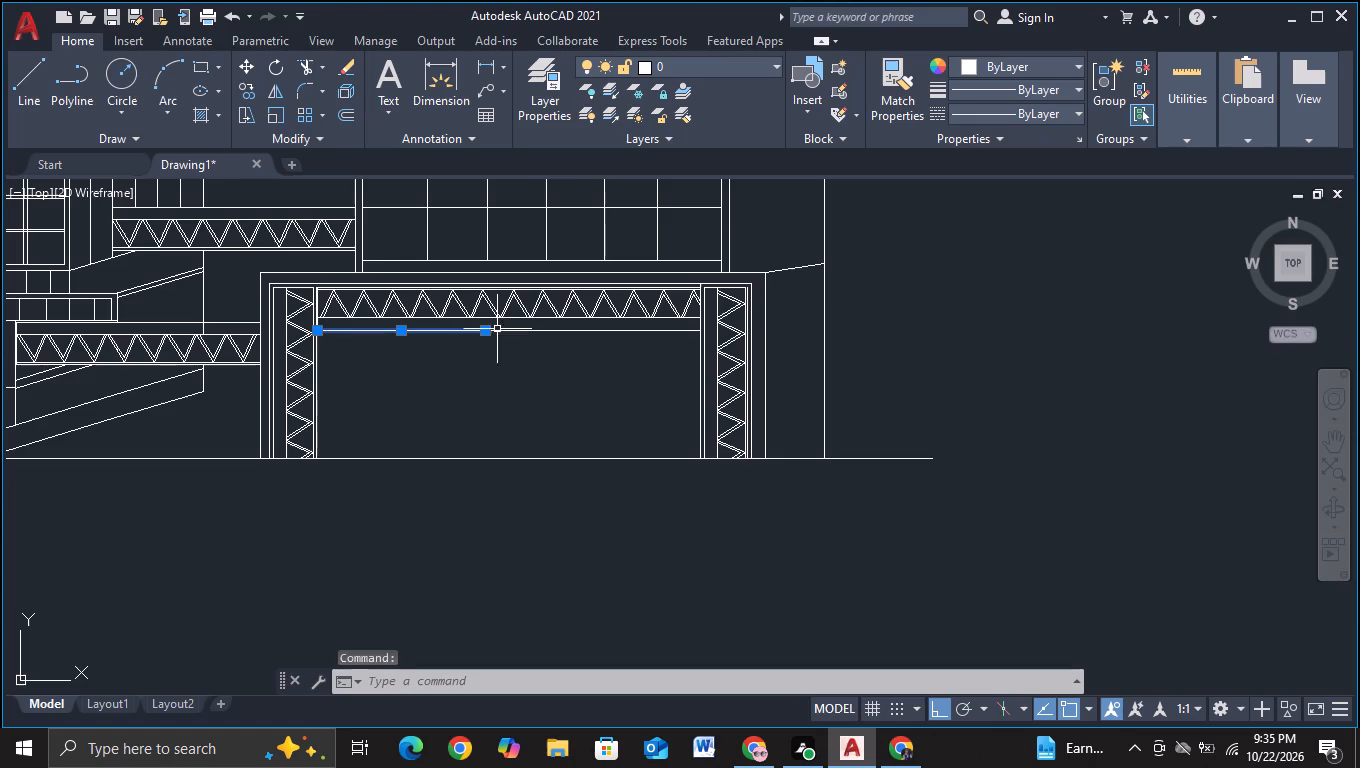
{"action": "left_click", "coordinate": [524, 333]}
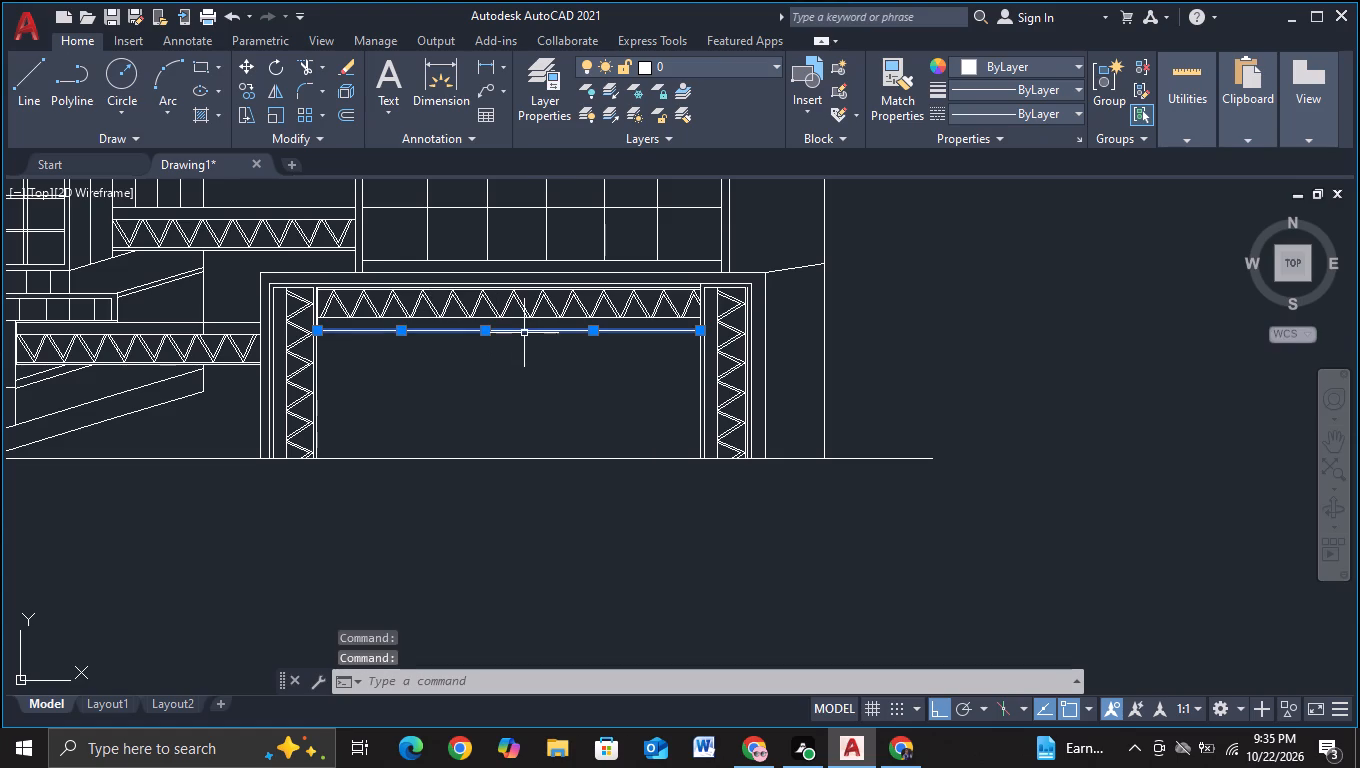
{"action": "key", "text": "Delete"}
{"action": "key", "text": "Escape"}
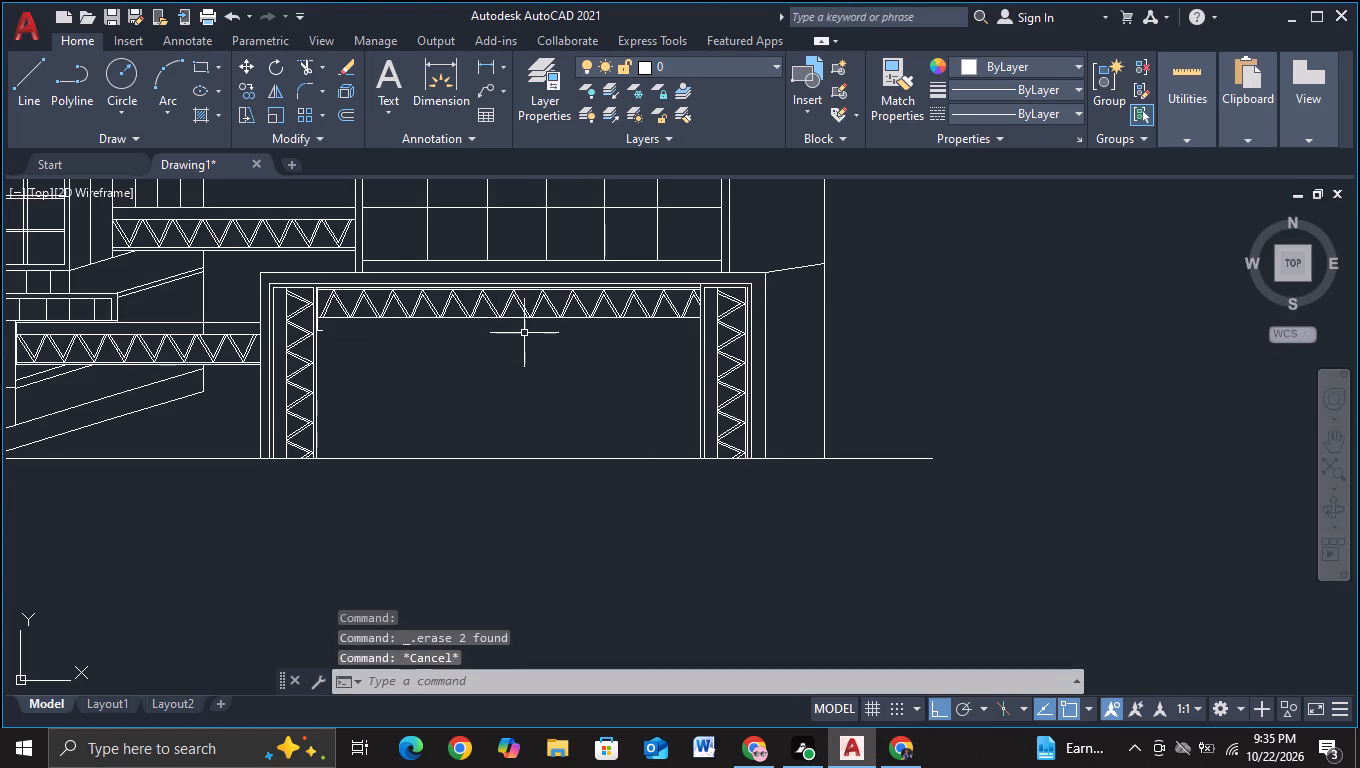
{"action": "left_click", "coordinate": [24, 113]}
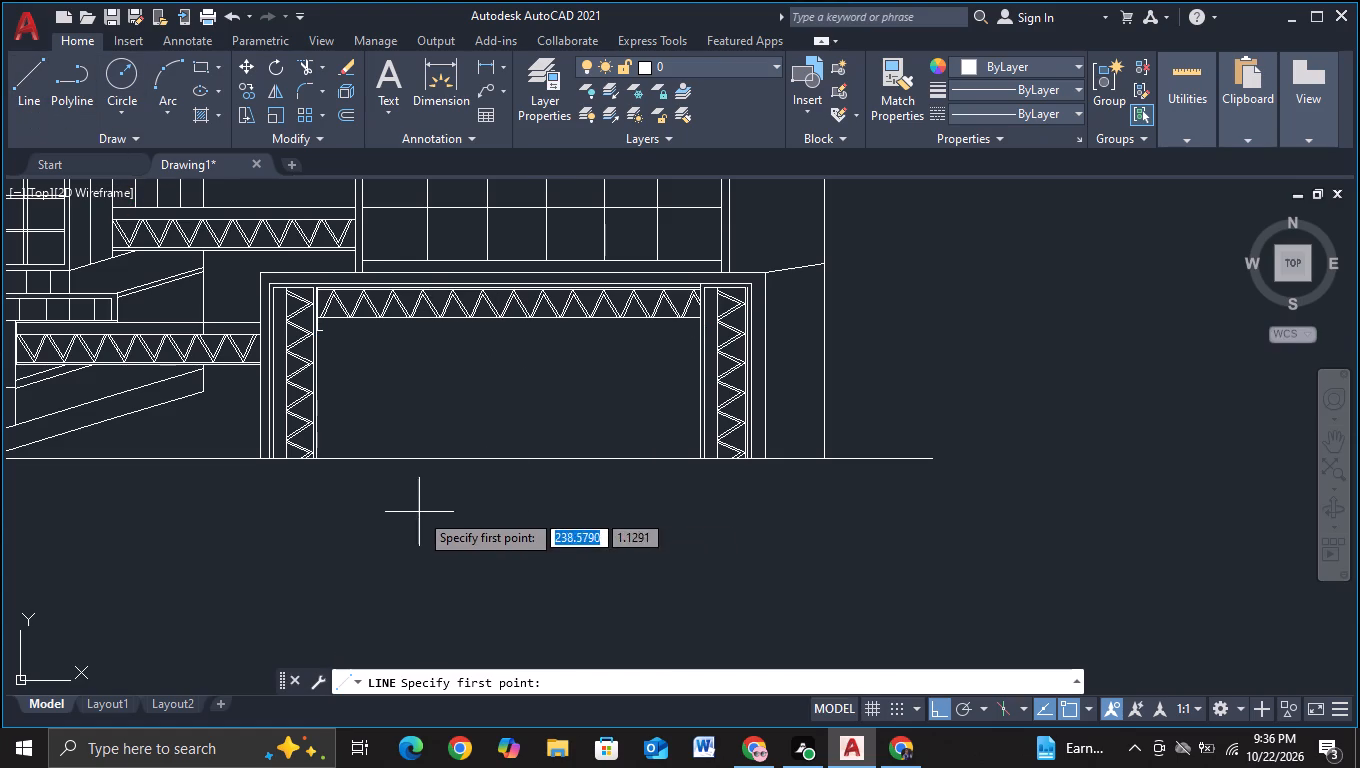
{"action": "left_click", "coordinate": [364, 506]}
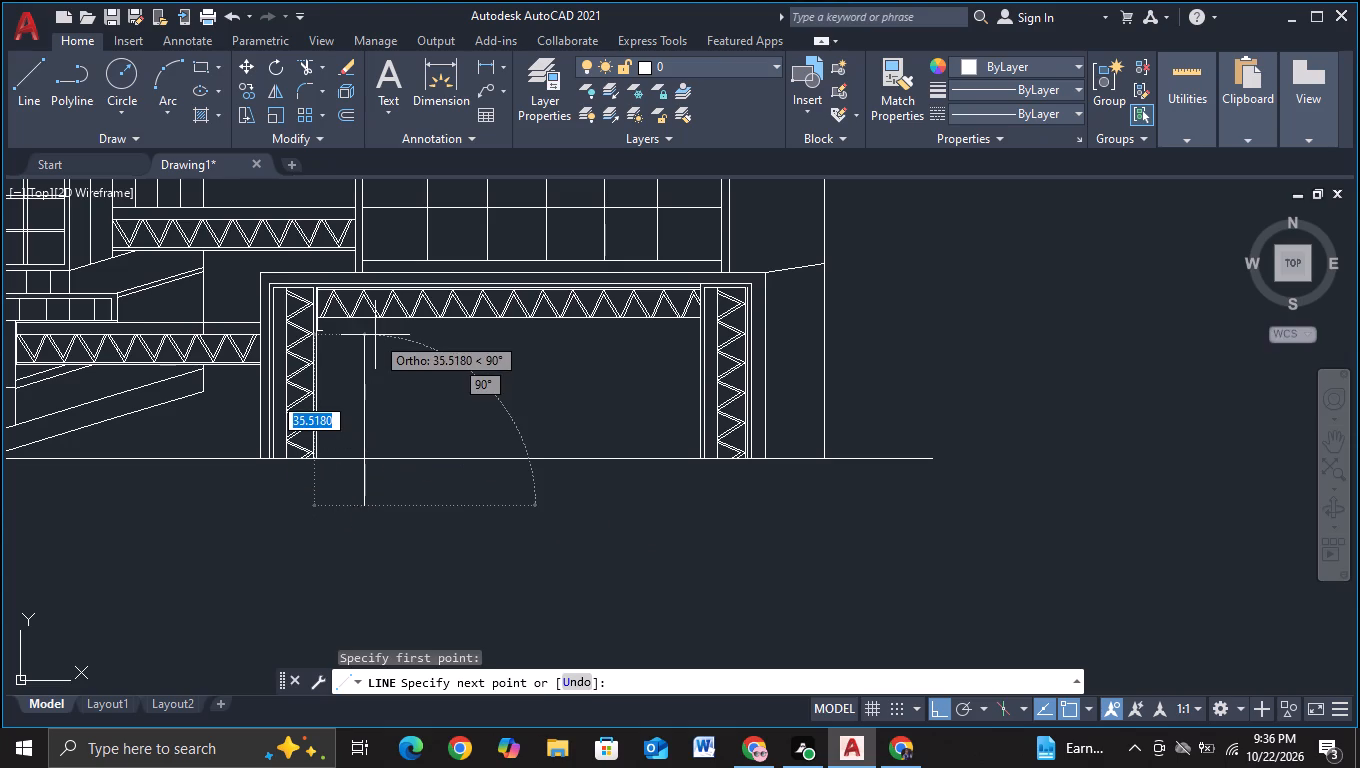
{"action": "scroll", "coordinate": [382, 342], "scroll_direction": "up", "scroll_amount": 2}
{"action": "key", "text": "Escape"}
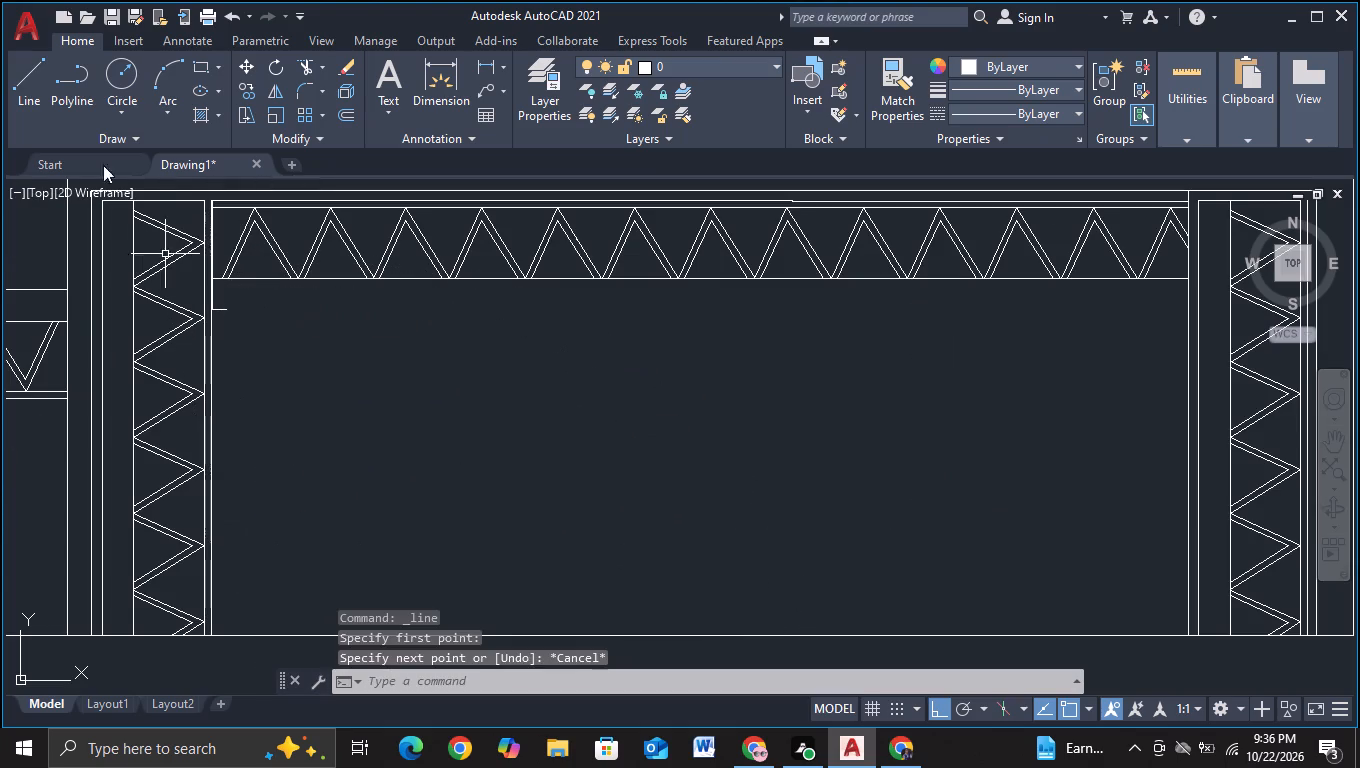
Draw a vertical line from just under the truss beam, near its left end, down past the ground line.
{"action": "left_click", "coordinate": [43, 100]}
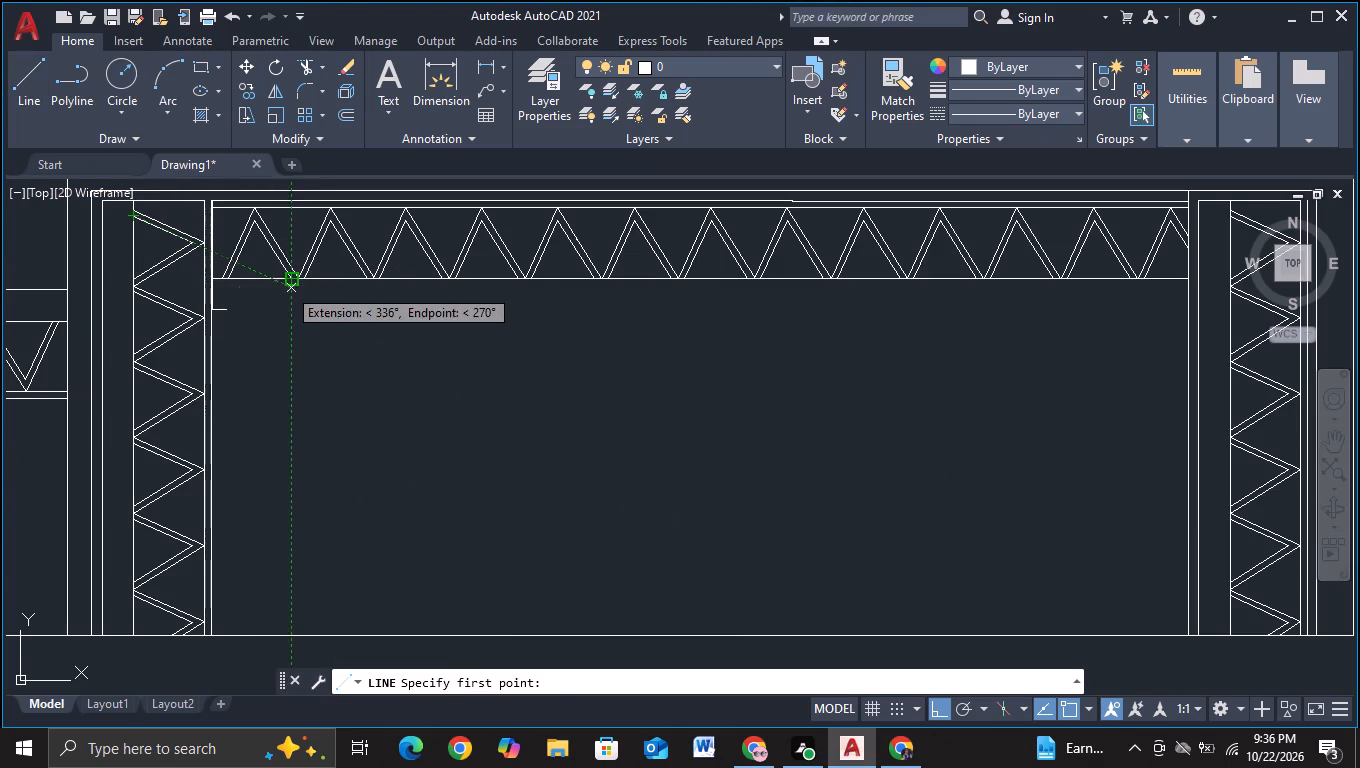
{"action": "left_click", "coordinate": [287, 287]}
{"action": "middle_click_drag", "start_coordinate": [318, 473], "coordinate": [305, 280]}
{"action": "left_click", "coordinate": [285, 509]}
{"action": "key", "text": "Escape"}
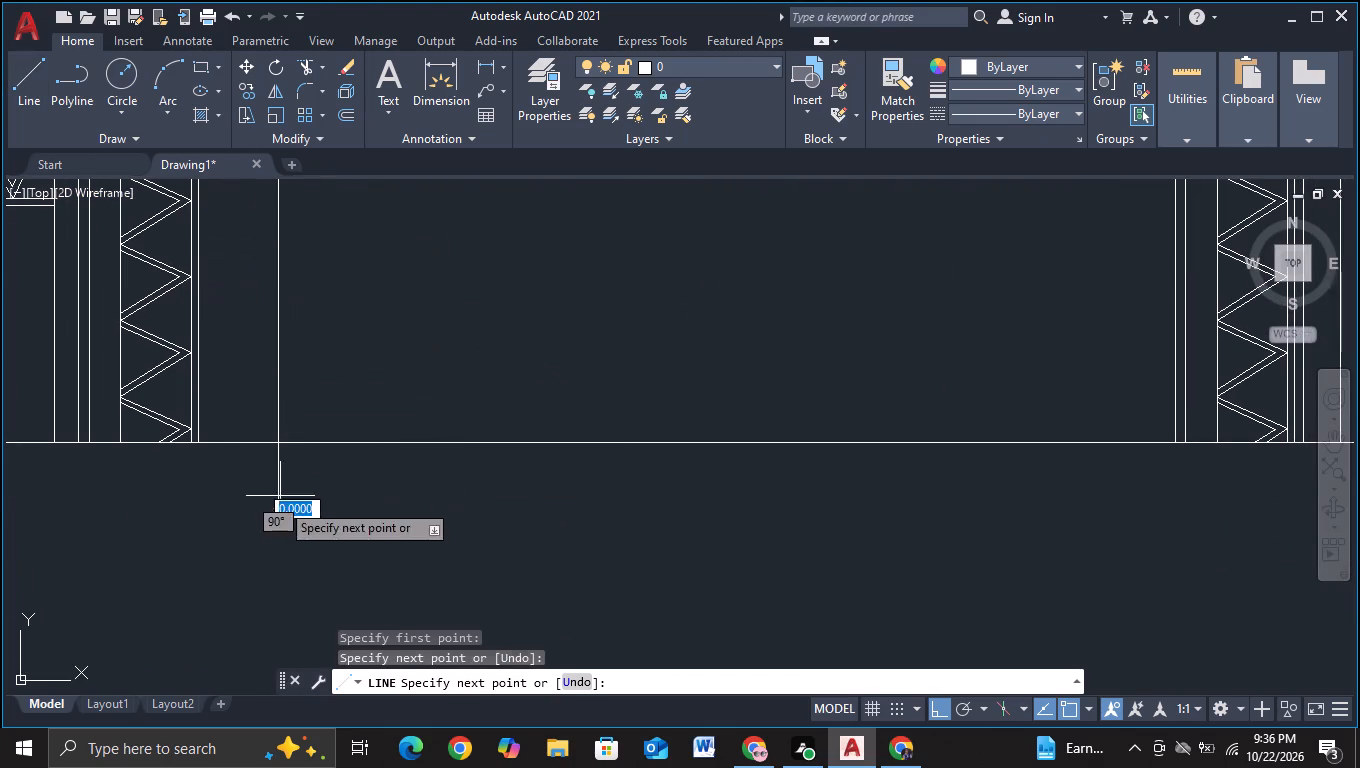
{"action": "key", "text": "Escape"}
Trim the new vertical line's excess below the ground line.
{"action": "left_click", "coordinate": [304, 70]}
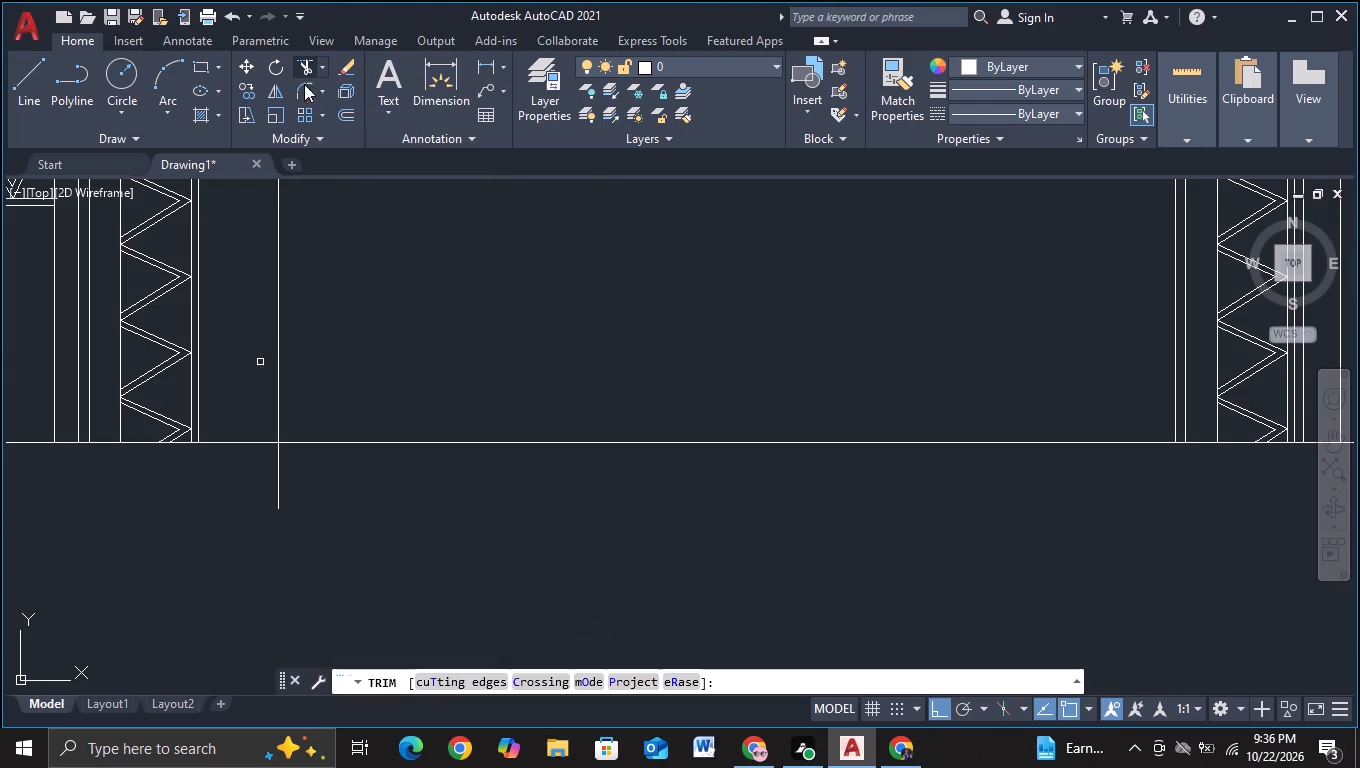
{"action": "left_click_drag", "start_coordinate": [227, 474], "coordinate": [385, 473]}
Trim away the short horizontal stub left beside the left truss column, just below the beam.
{"action": "middle_click_drag", "start_coordinate": [377, 386], "coordinate": [403, 600]}
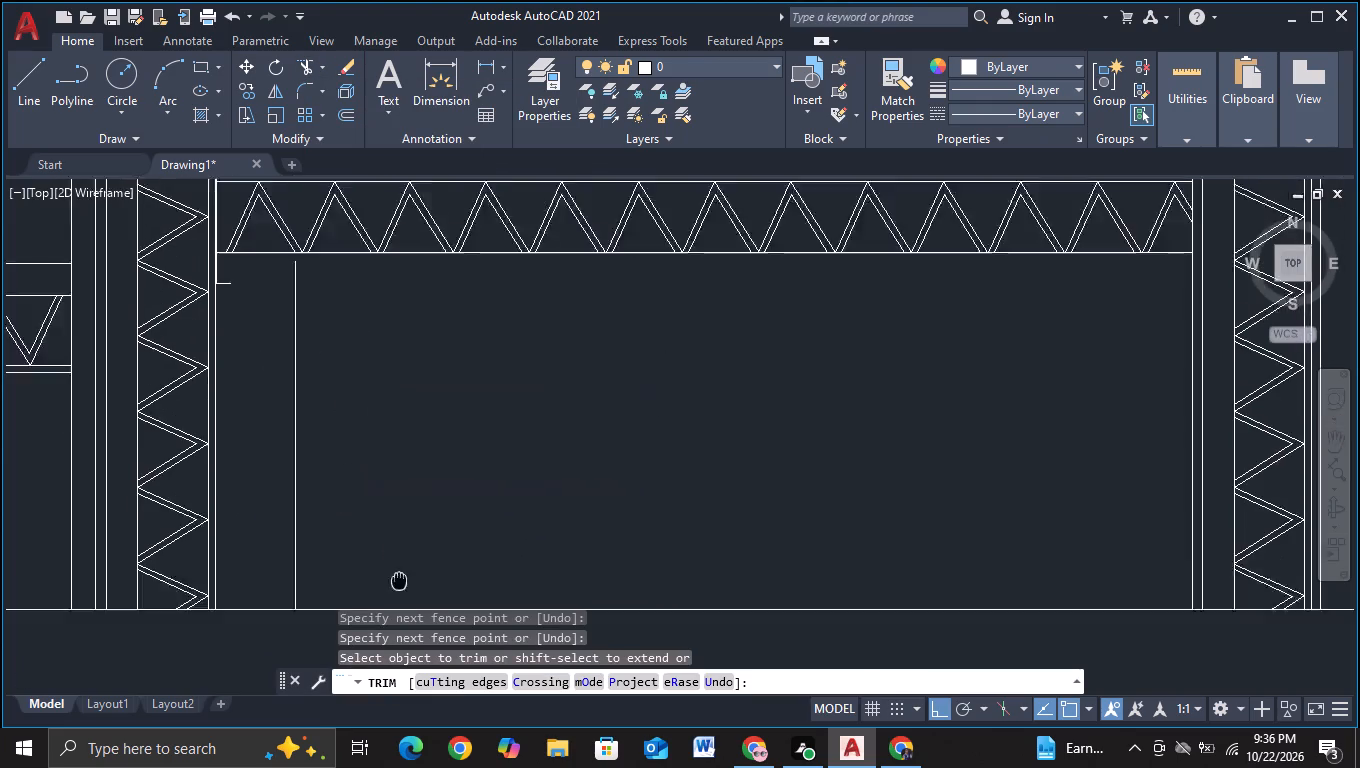
{"action": "middle_click_drag", "start_coordinate": [403, 600], "coordinate": [403, 601]}
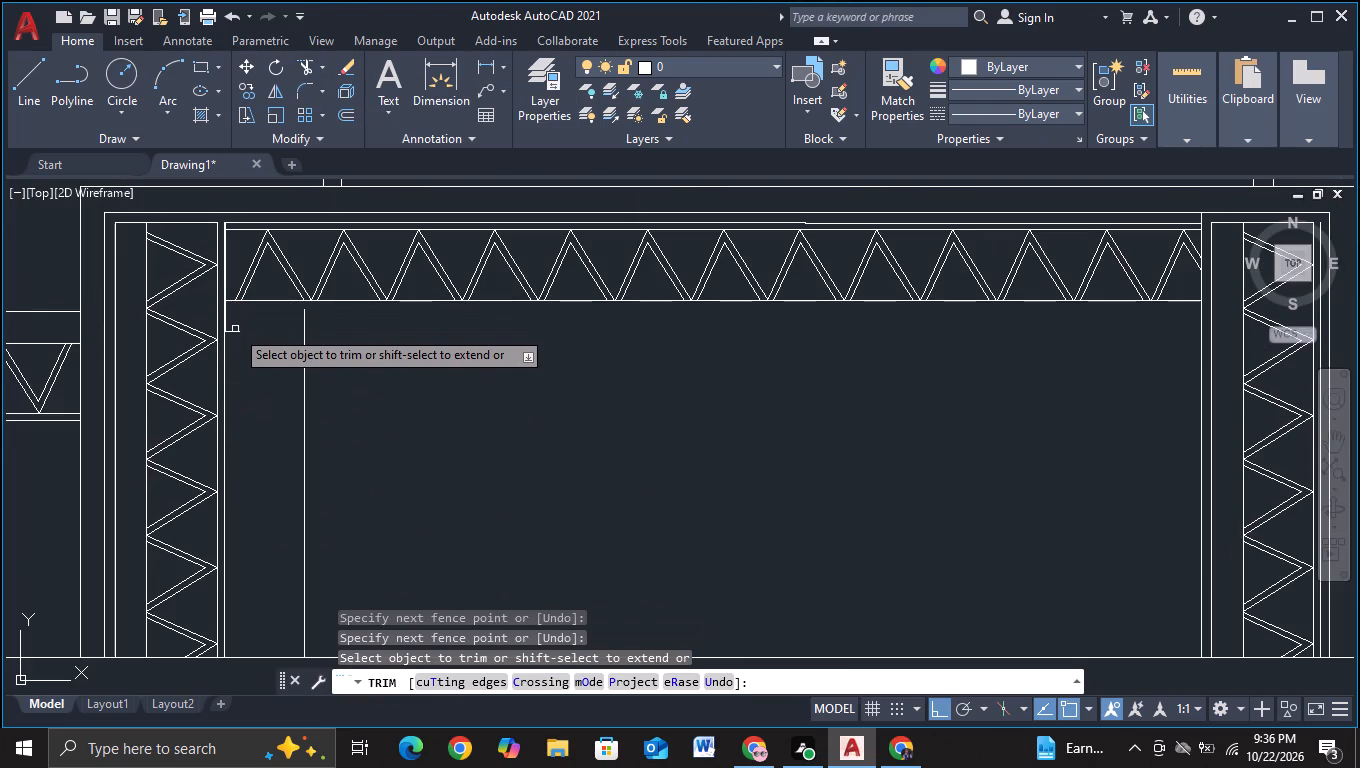
{"action": "left_click", "coordinate": [235, 331]}
{"action": "scroll", "coordinate": [346, 369], "scroll_direction": "down", "scroll_amount": 2}
{"action": "middle_click_drag", "start_coordinate": [348, 377], "coordinate": [346, 363]}
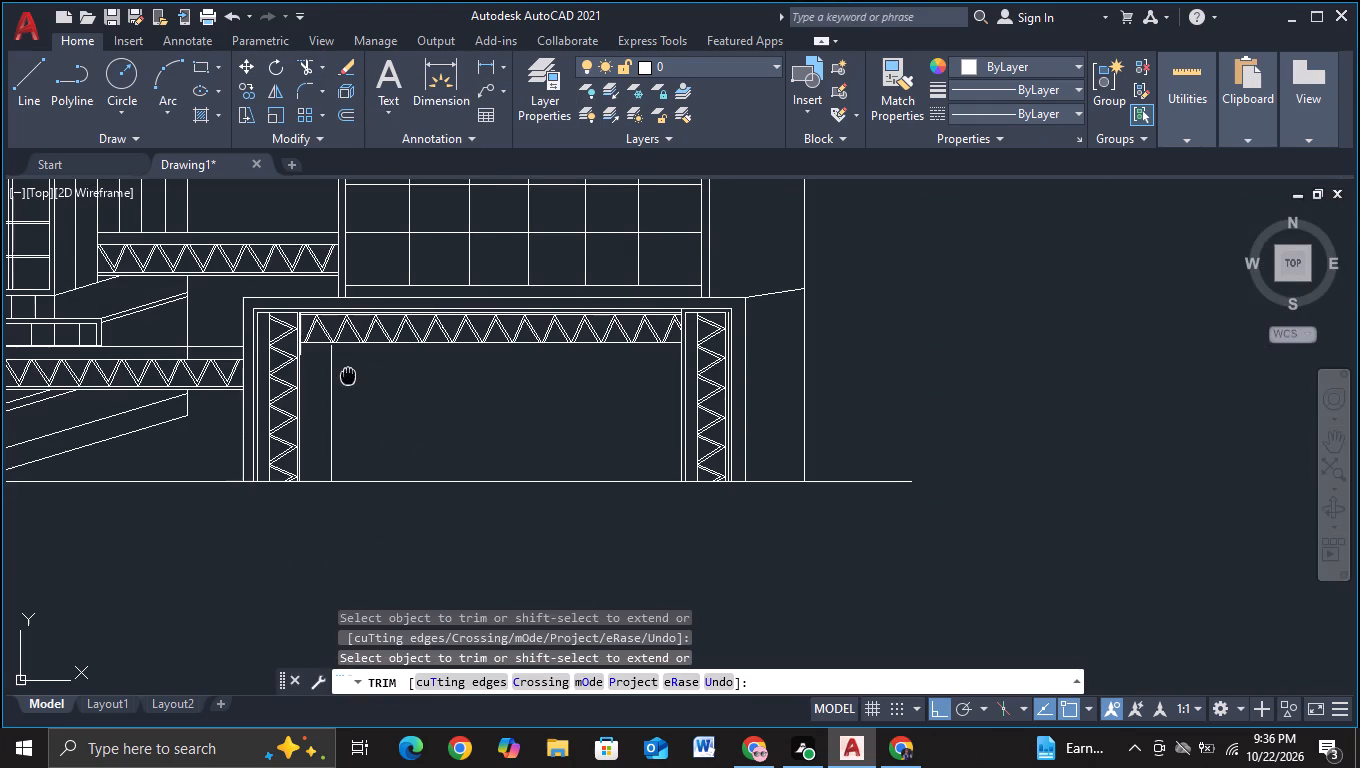
{"action": "middle_click_drag", "start_coordinate": [346, 363], "coordinate": [341, 339]}
{"action": "key", "text": "Escape"}
Copy the vertical line eleven times across the opening towards the right truss column, spacing the copies about 6 units apart.
{"action": "left_click", "coordinate": [322, 357]}
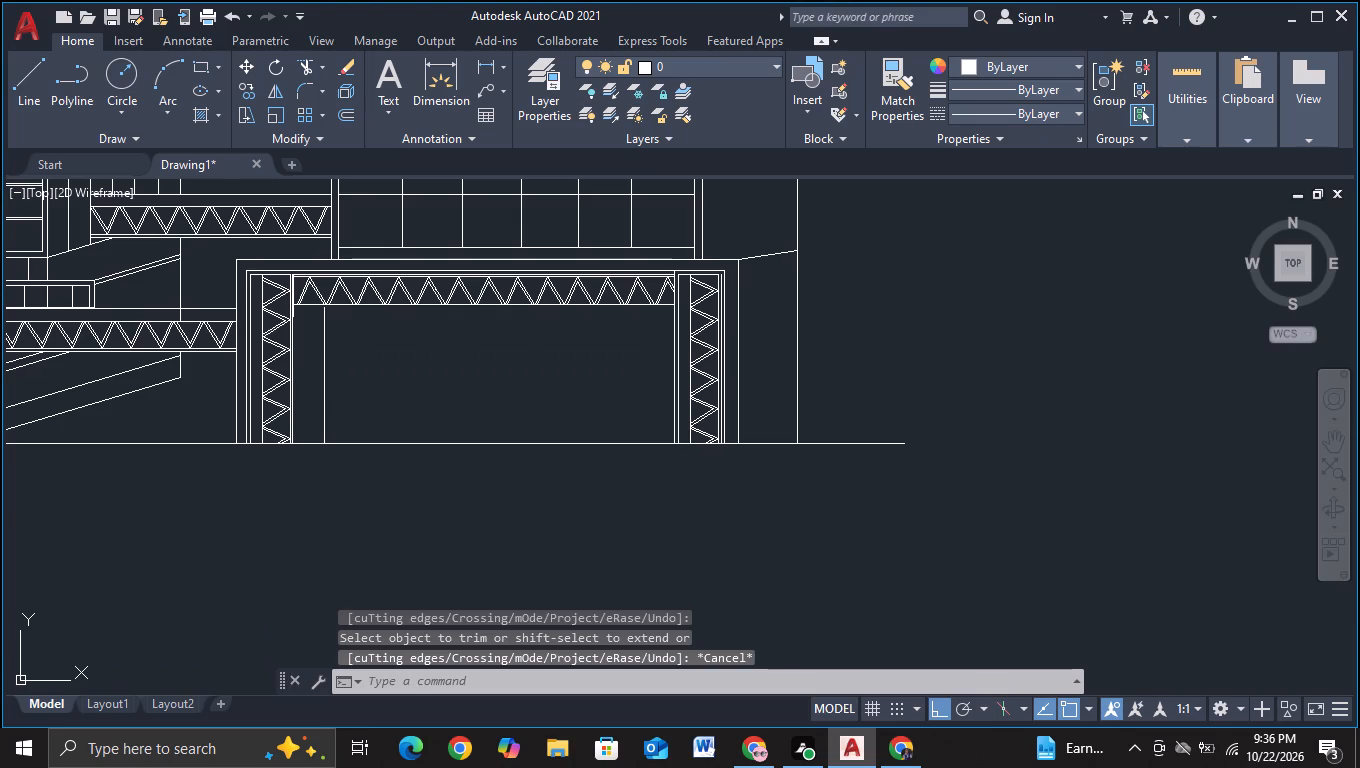
{"action": "key", "text": "c"}
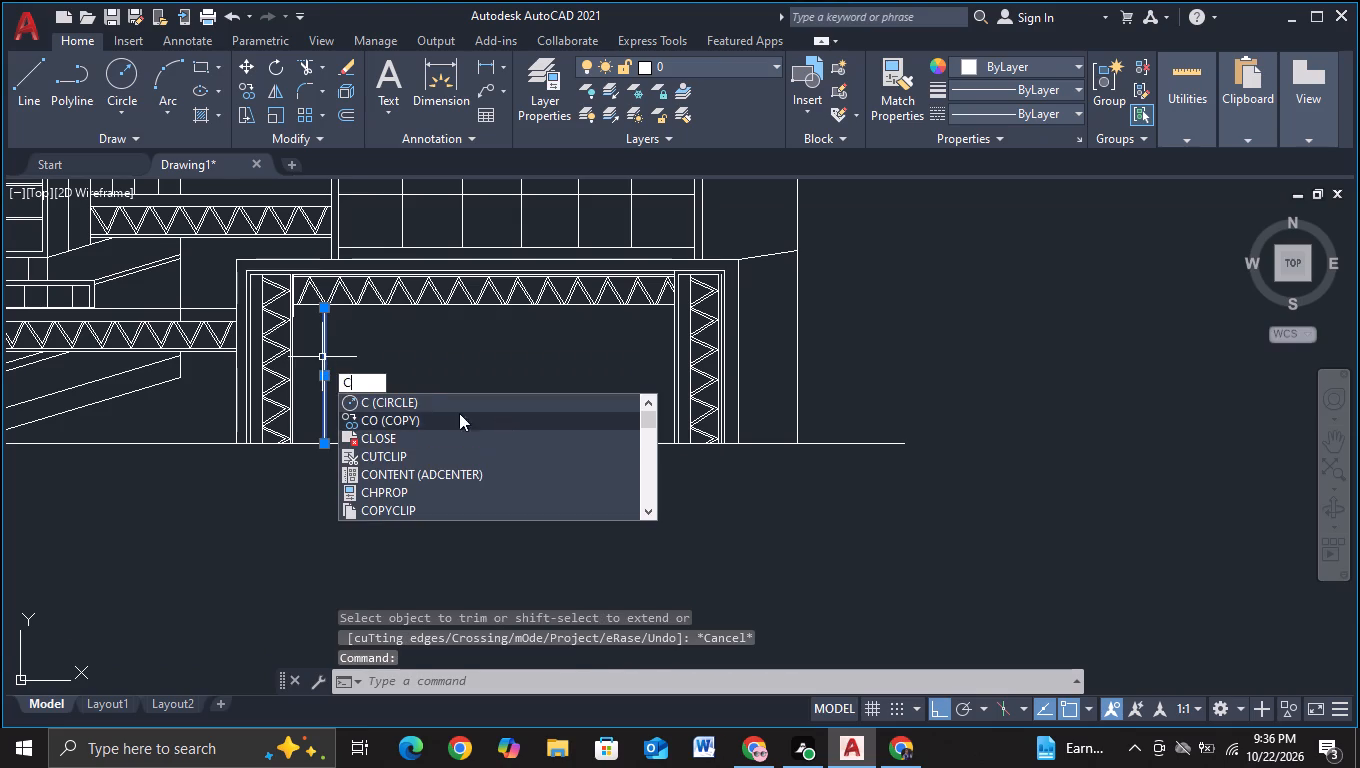
{"action": "left_click", "coordinate": [463, 420]}
{"action": "left_click", "coordinate": [335, 401]}
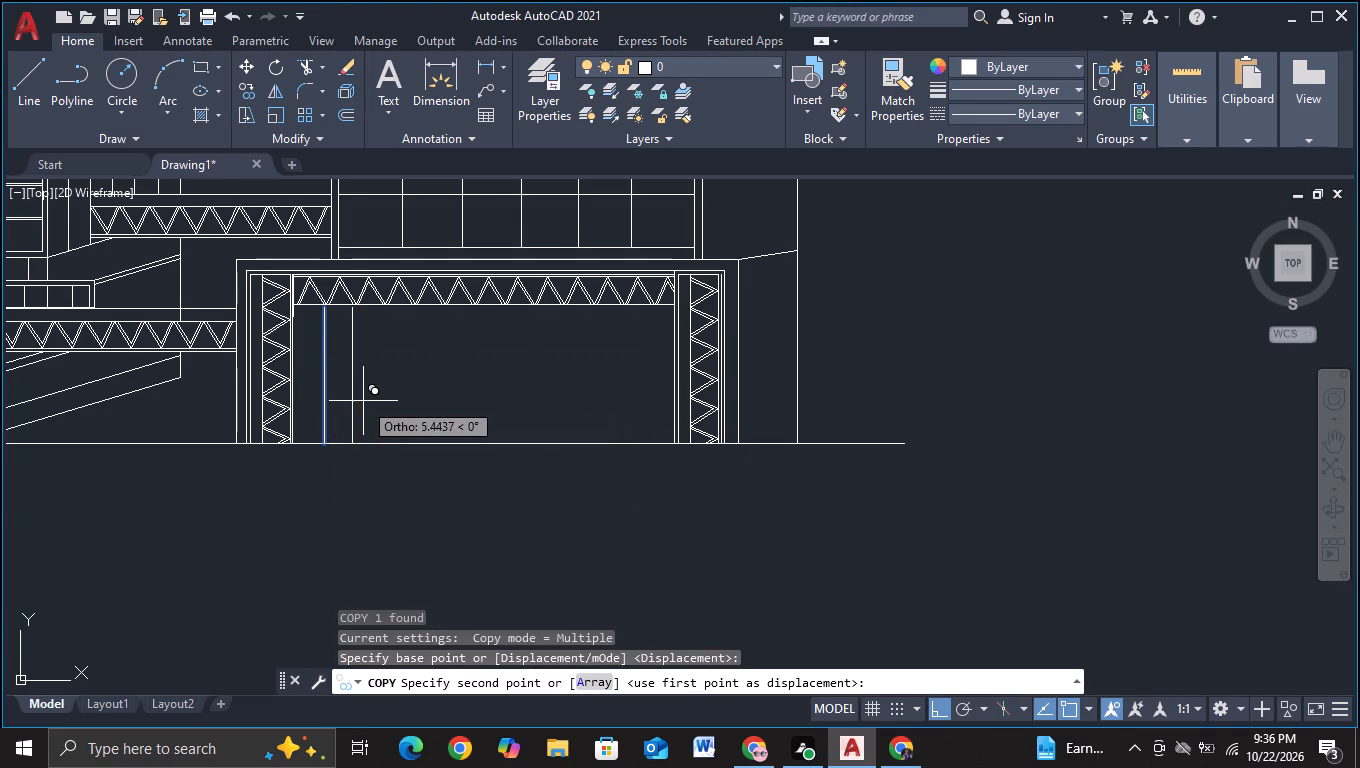
{"action": "left_click", "coordinate": [367, 401]}
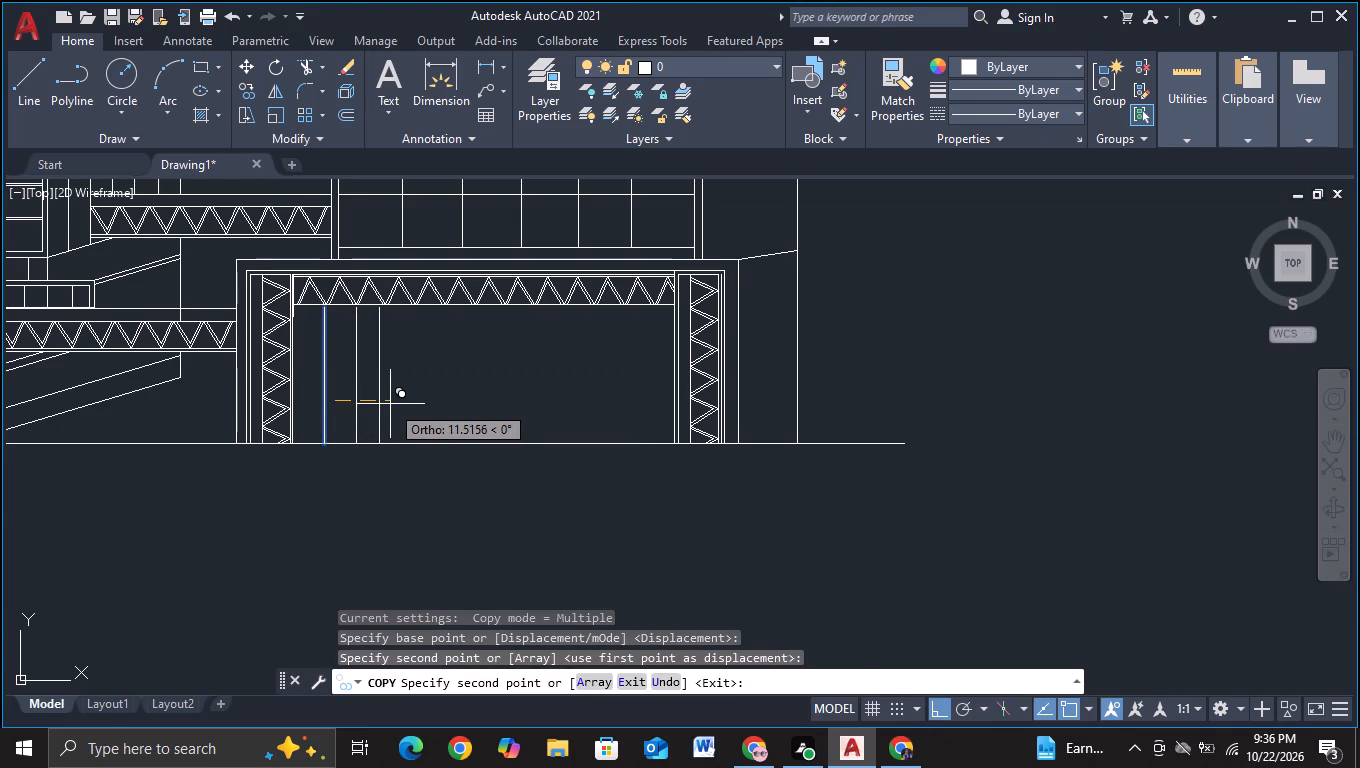
{"action": "left_click", "coordinate": [396, 404]}
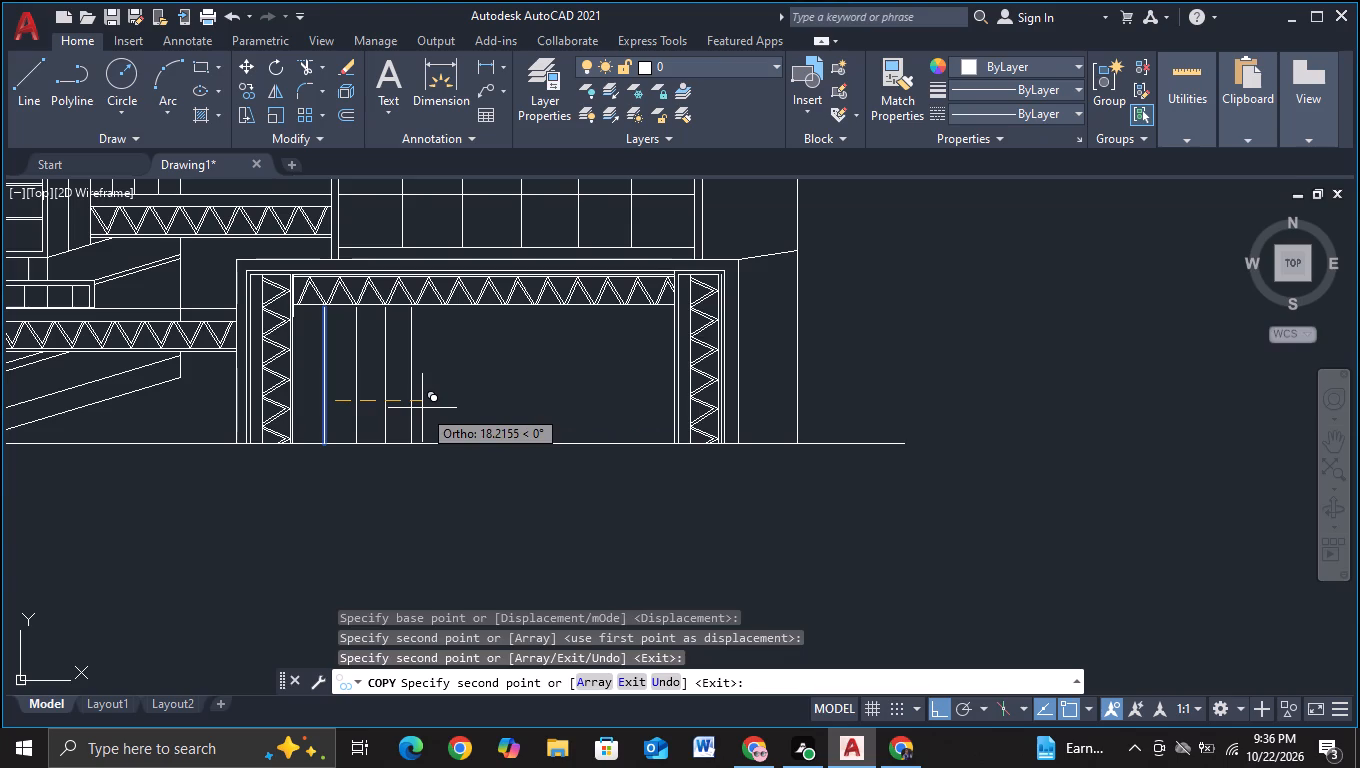
{"action": "left_click", "coordinate": [422, 408]}
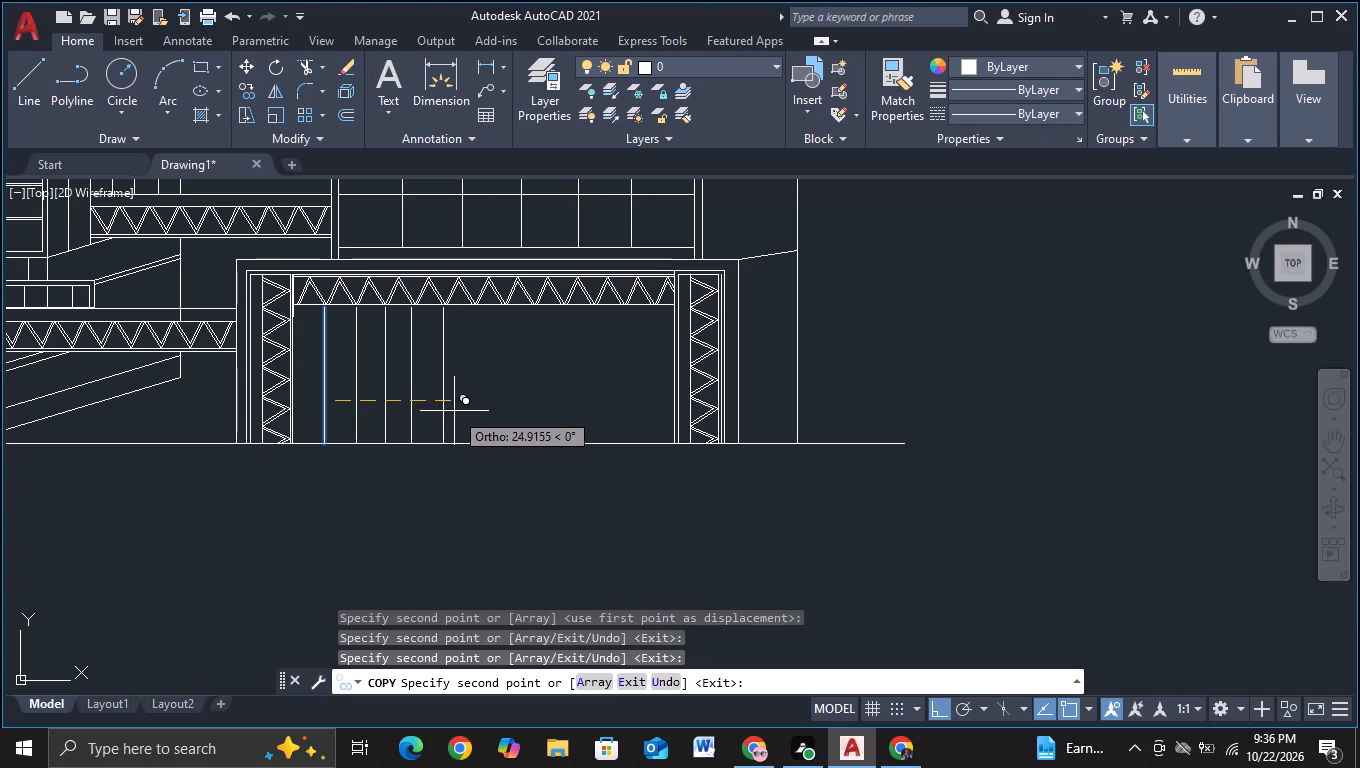
{"action": "left_click", "coordinate": [454, 411]}
{"action": "left_click", "coordinate": [482, 414]}
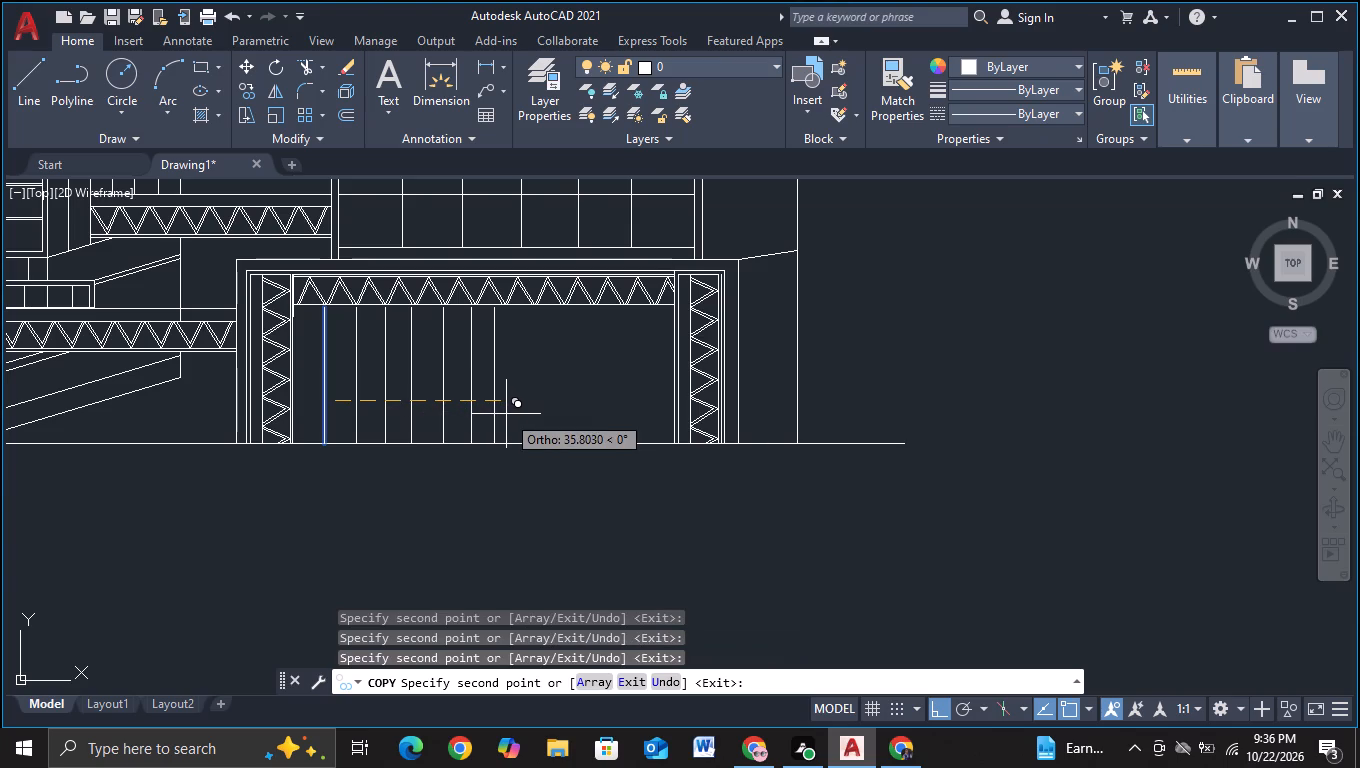
{"action": "left_click", "coordinate": [512, 415]}
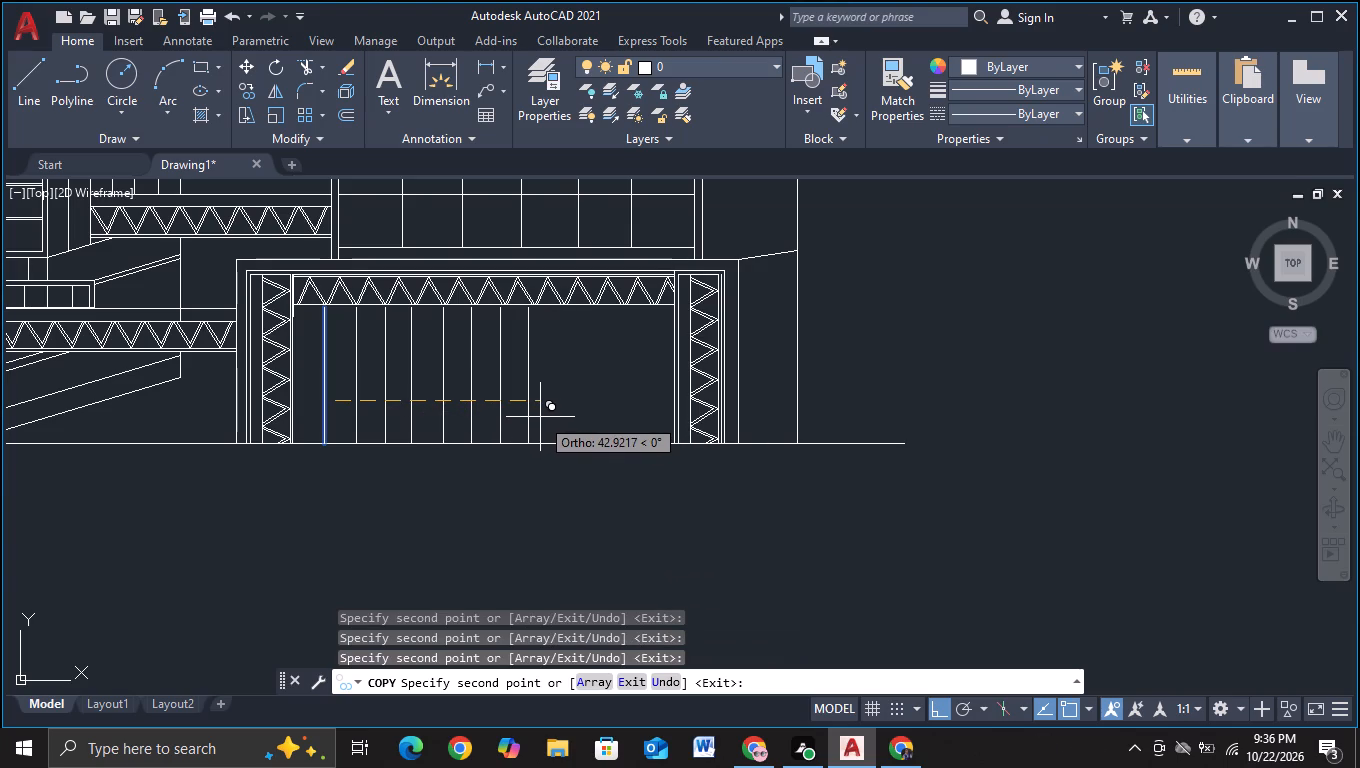
{"action": "left_click", "coordinate": [540, 417]}
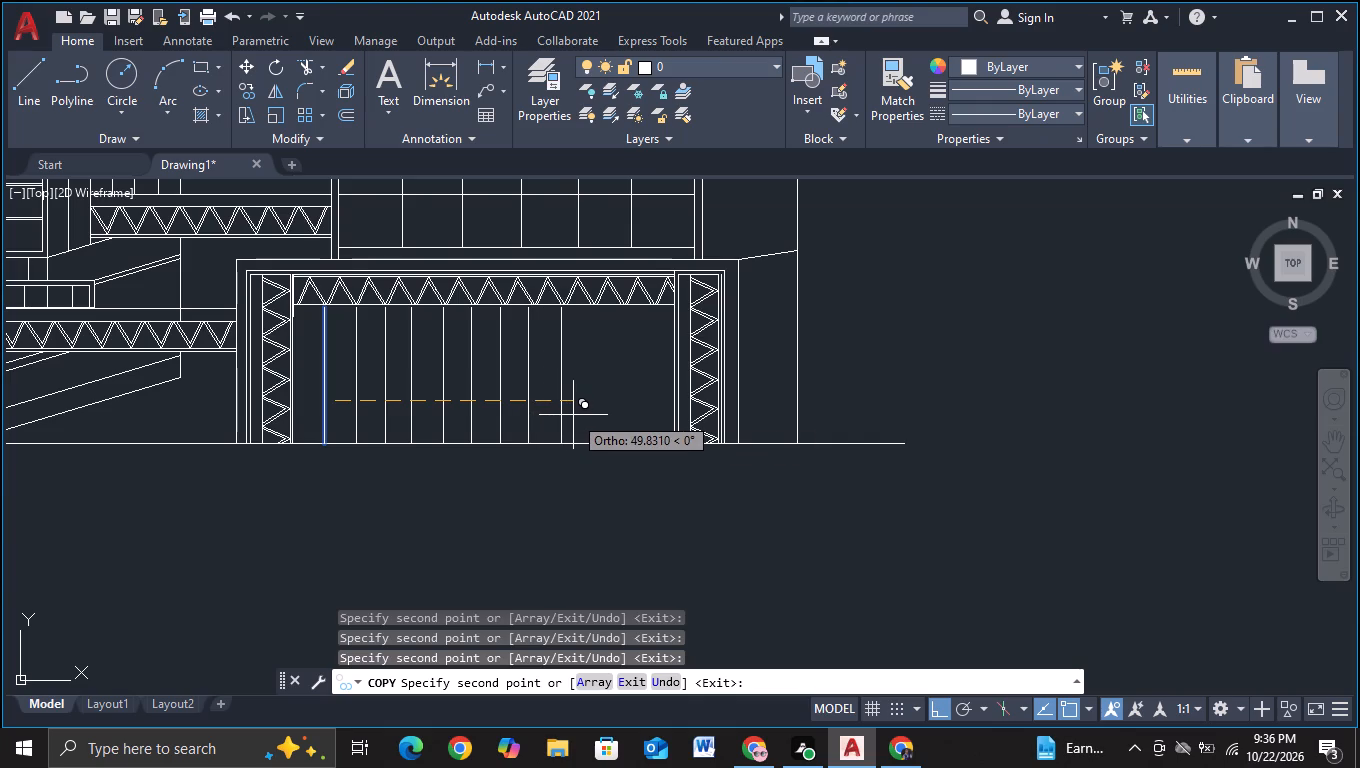
{"action": "left_click", "coordinate": [573, 415]}
{"action": "left_click", "coordinate": [606, 417]}
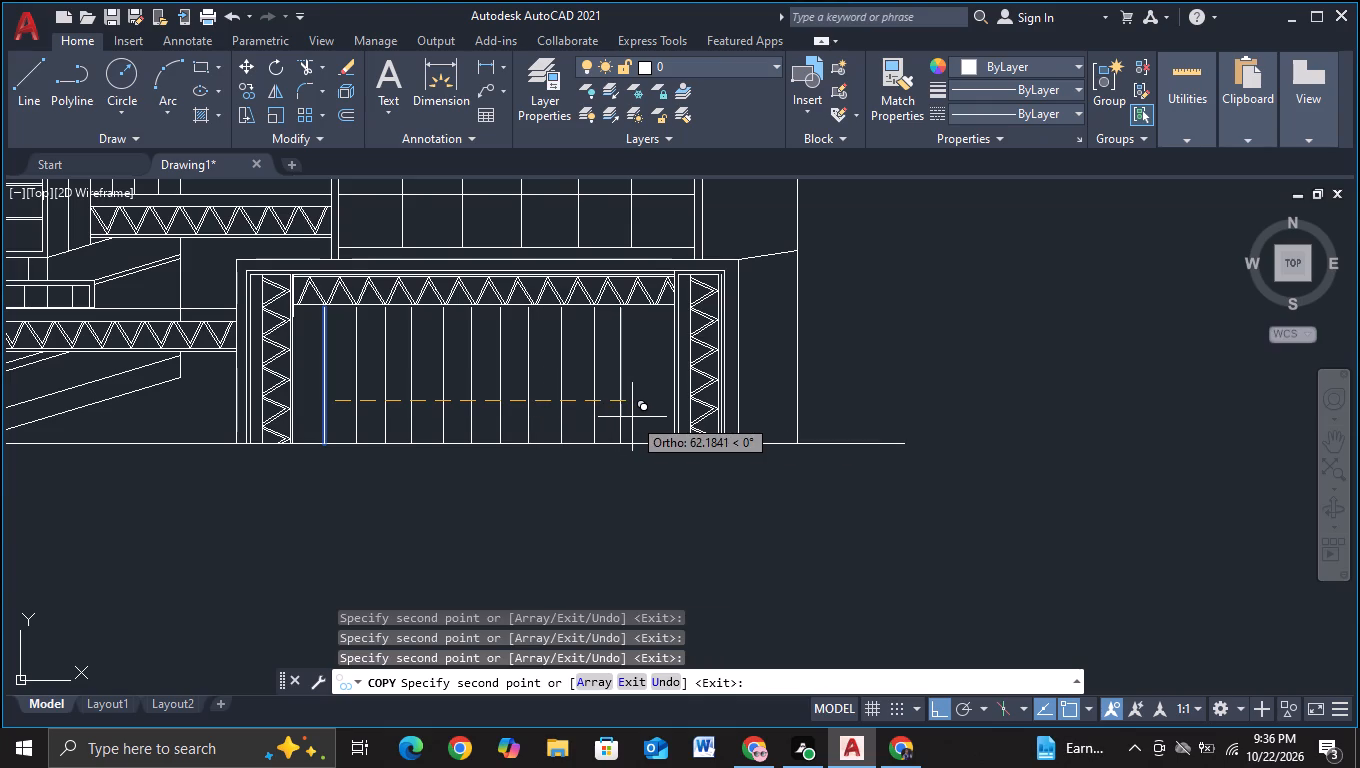
{"action": "left_click", "coordinate": [632, 417]}
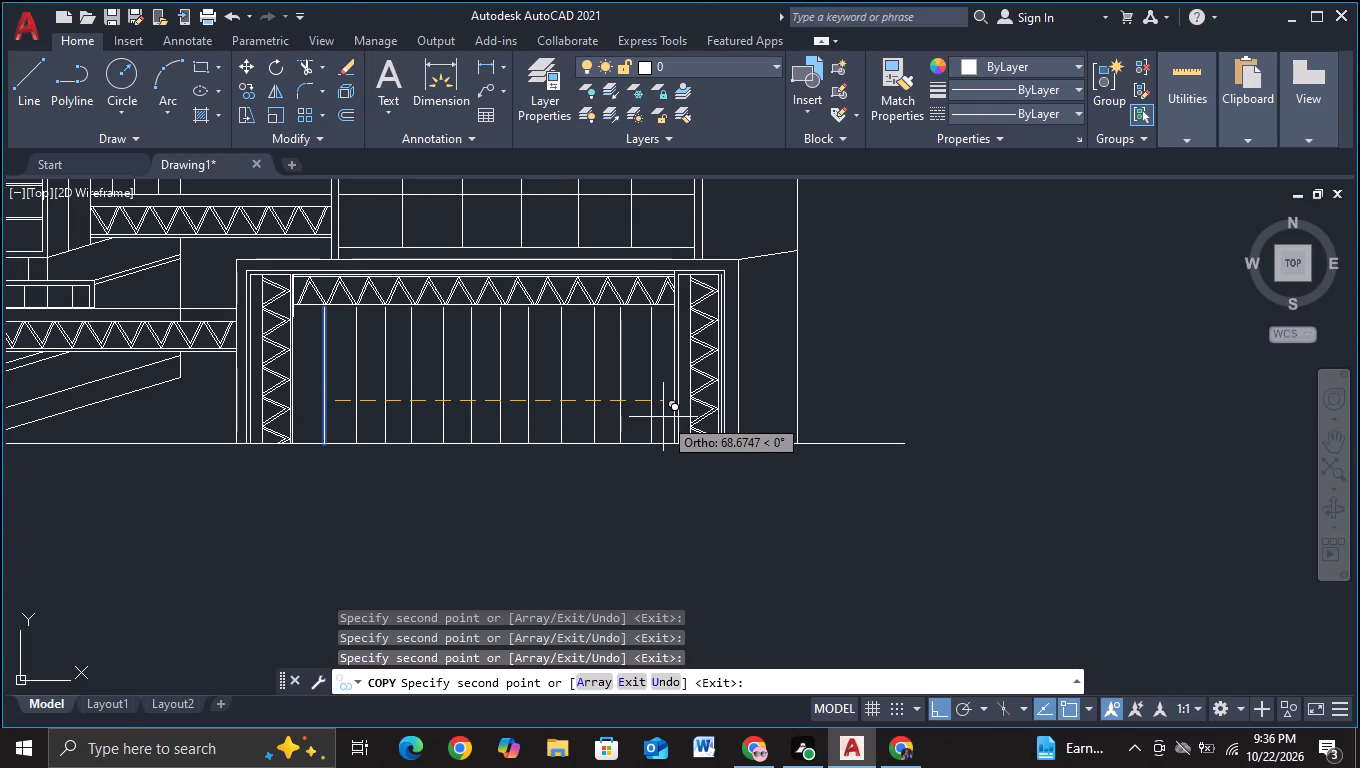
{"action": "left_click", "coordinate": [663, 417]}
{"action": "key", "text": "Escape"}
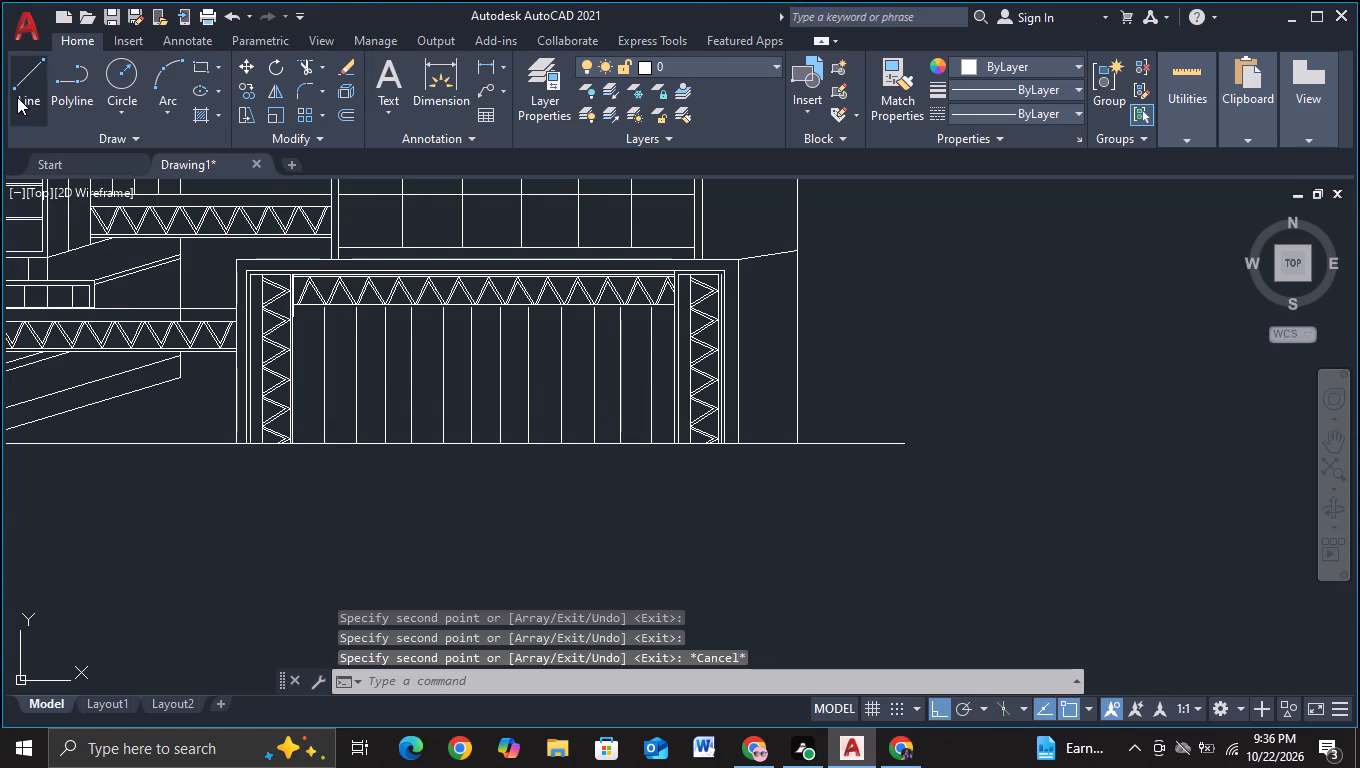
Draw a horizontal line across the upper part of the opening, from the left truss column past the right column's inner edge.
{"action": "left_click", "coordinate": [17, 97]}
{"action": "scroll", "coordinate": [354, 350], "scroll_direction": "up", "scroll_amount": 2}
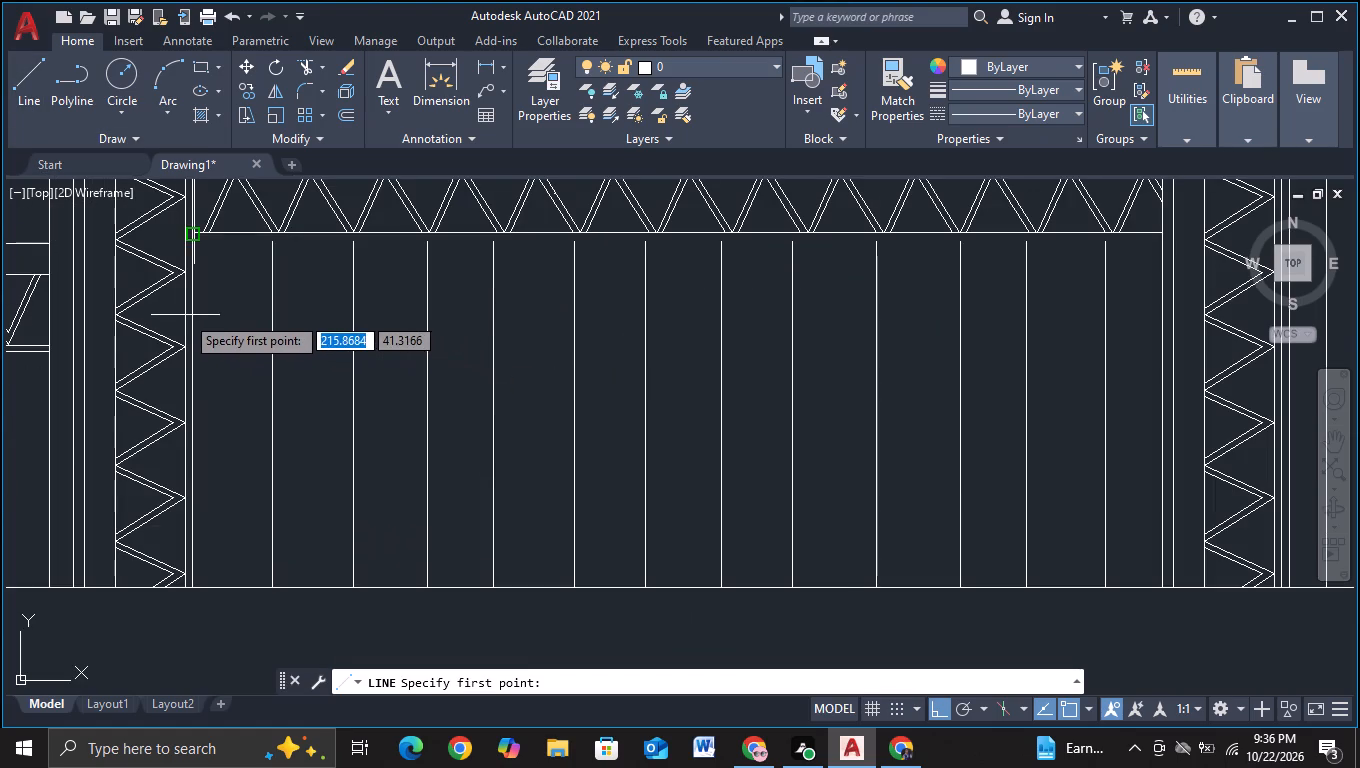
{"action": "scroll", "coordinate": [177, 310], "scroll_direction": "up", "scroll_amount": 1}
{"action": "left_click", "coordinate": [176, 311]}
{"action": "scroll", "coordinate": [858, 269], "scroll_direction": "down", "scroll_amount": 3}
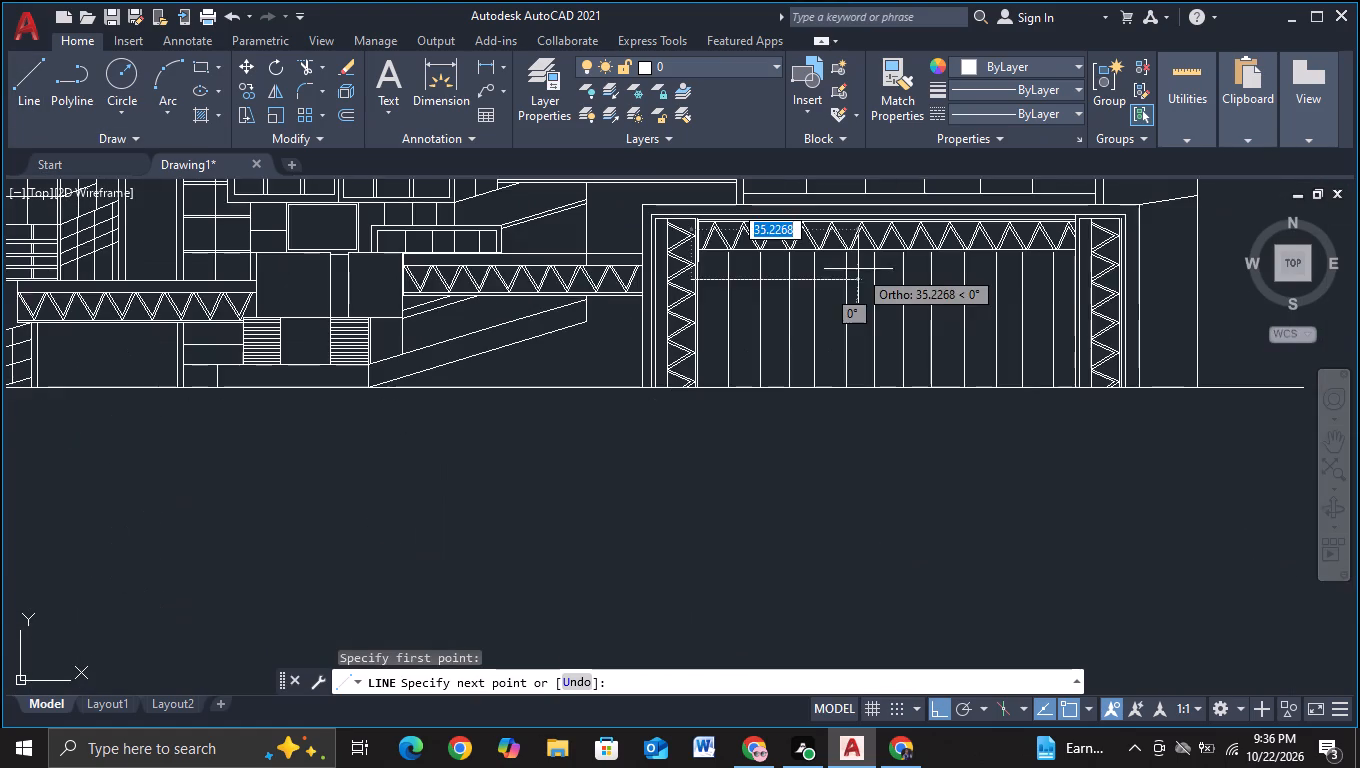
{"action": "middle_click_drag", "start_coordinate": [858, 269], "coordinate": [496, 345]}
{"action": "scroll", "coordinate": [802, 349], "scroll_direction": "up", "scroll_amount": 2}
{"action": "scroll", "coordinate": [614, 354], "scroll_direction": "up", "scroll_amount": 2}
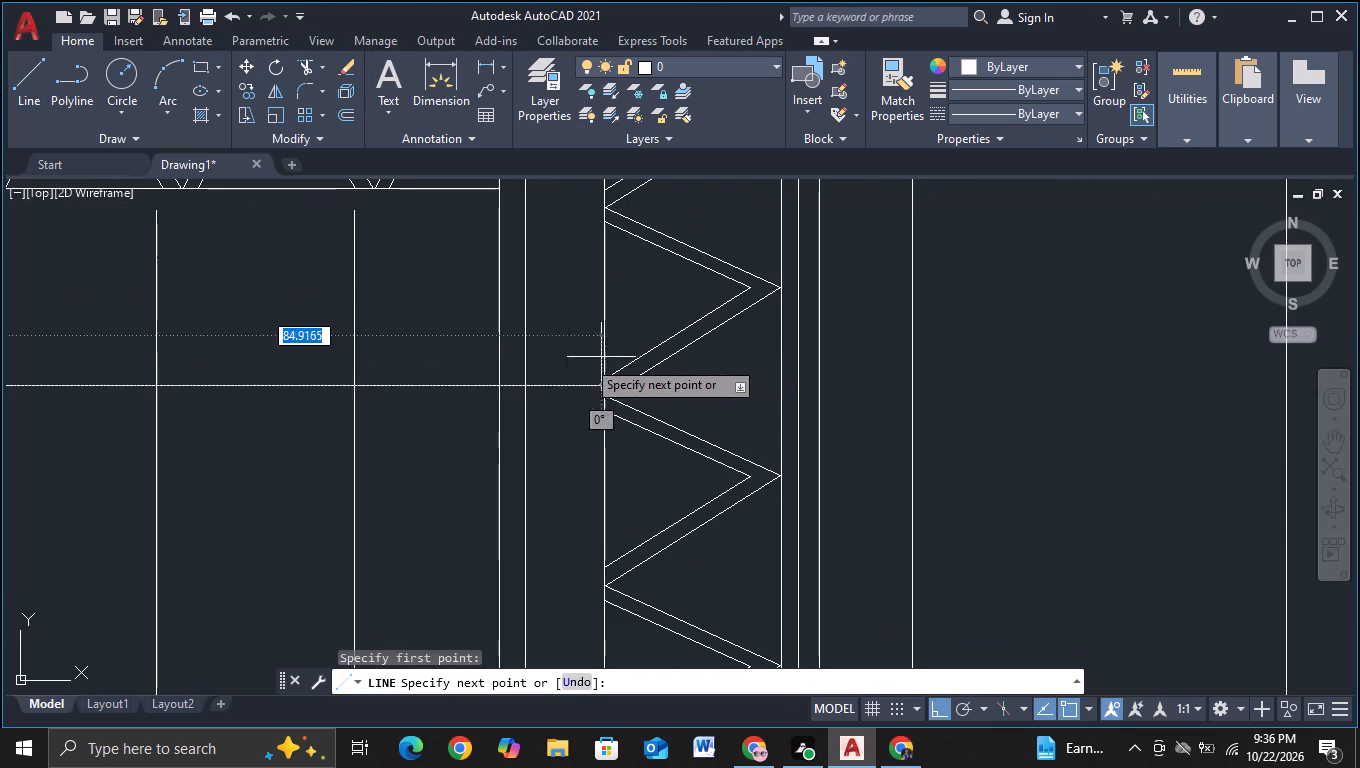
{"action": "left_click", "coordinate": [558, 362]}
{"action": "key", "text": "Escape"}
Trim the horizontal line's excess beyond the inner edge of the right truss column.
{"action": "left_click", "coordinate": [303, 66]}
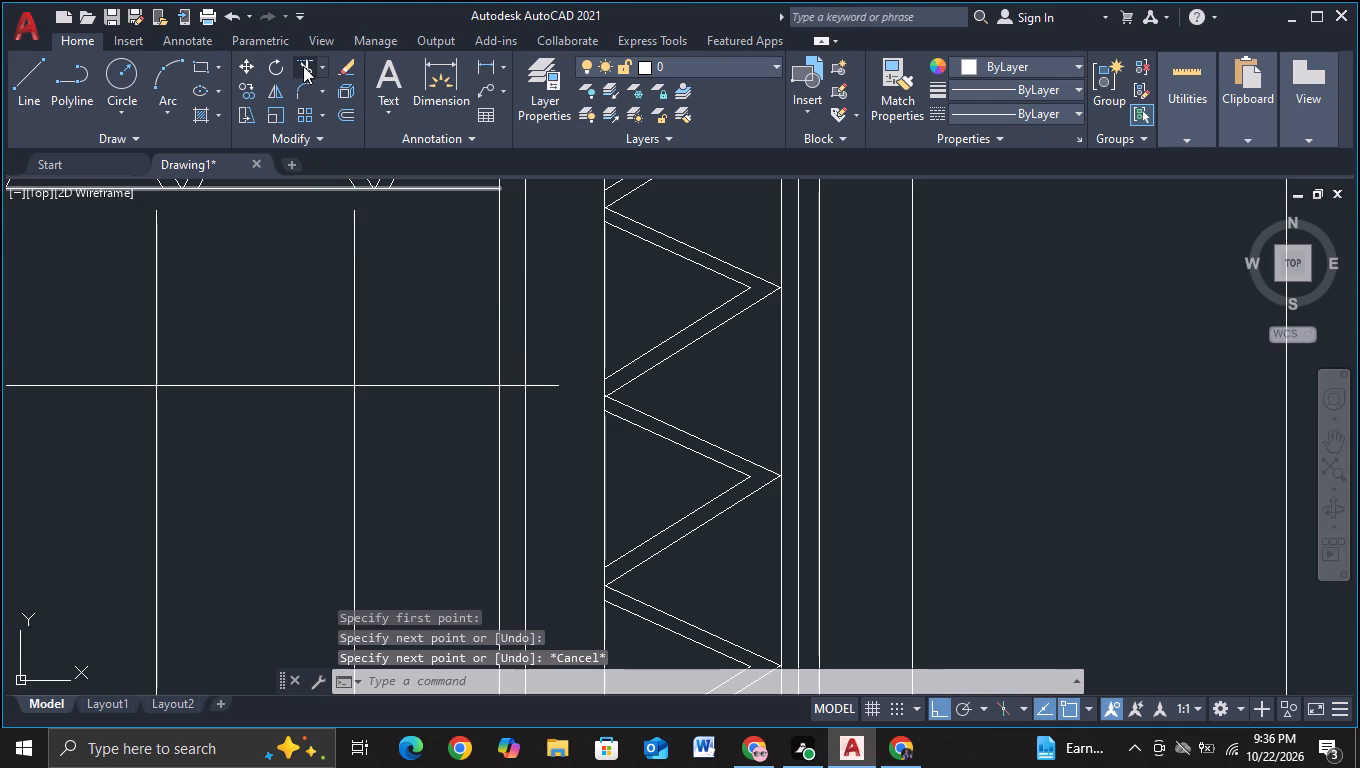
{"action": "left_click", "coordinate": [518, 366]}
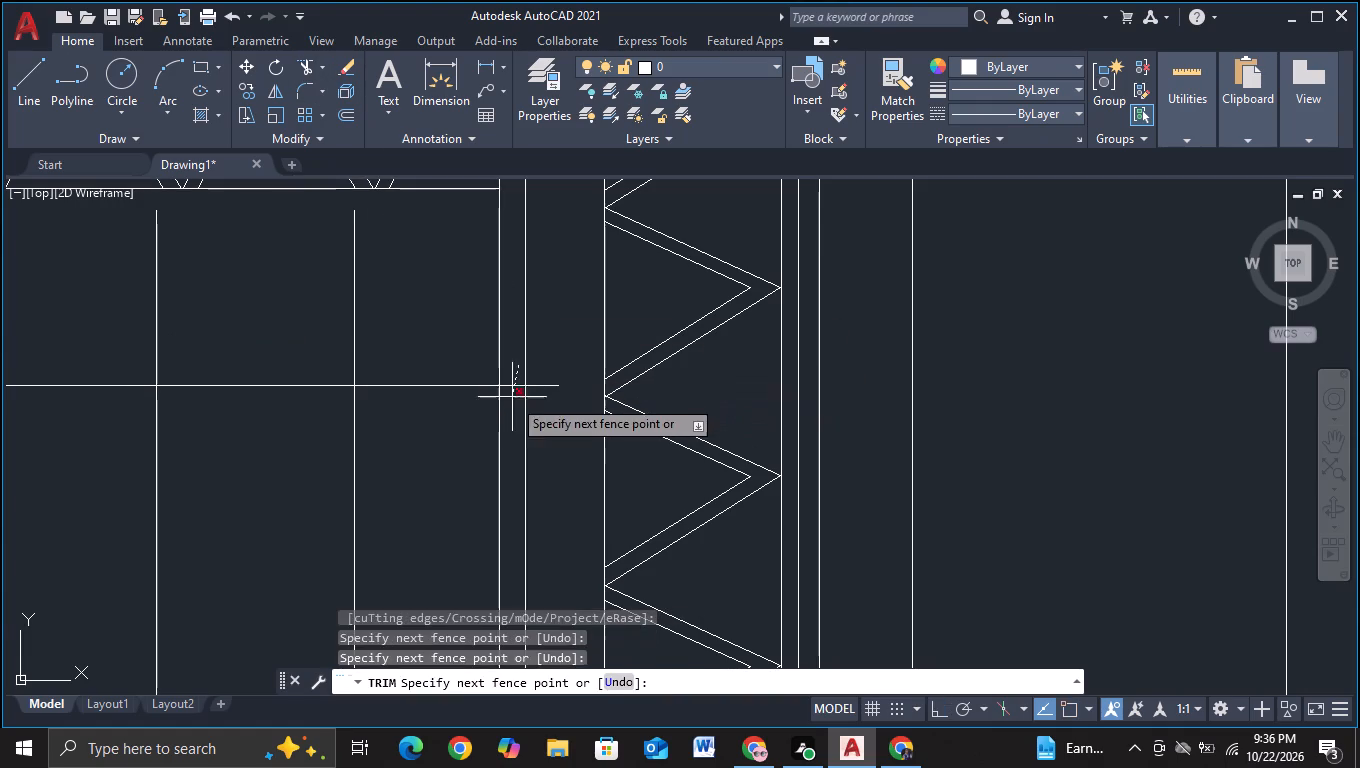
{"action": "left_click", "coordinate": [511, 403]}
{"action": "left_click_drag", "start_coordinate": [553, 361], "coordinate": [552, 394]}
{"action": "left_click", "coordinate": [549, 402]}
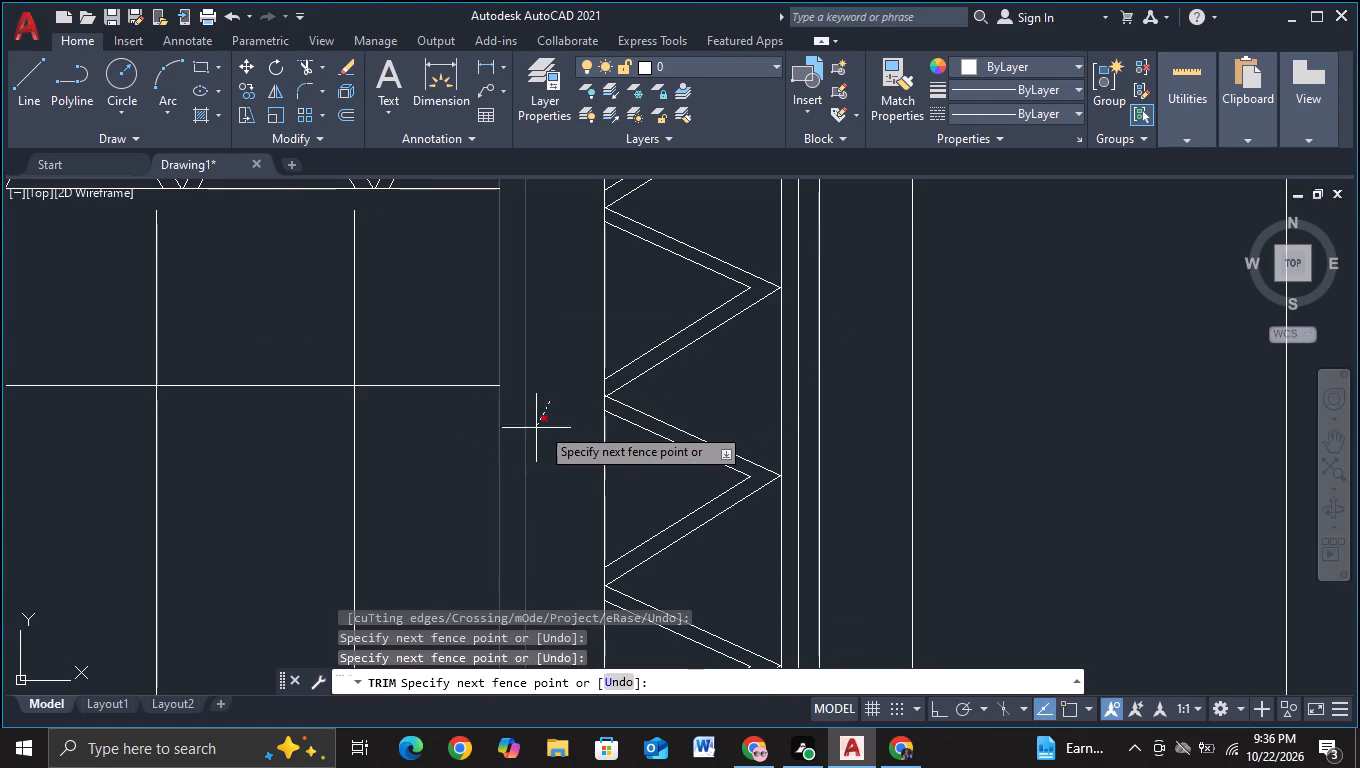
{"action": "left_click", "coordinate": [581, 402]}
Trim the new horizontal line's overhang so it starts at the inner edge of the left truss column.
{"action": "scroll", "coordinate": [382, 477], "scroll_direction": "down", "scroll_amount": 2}
{"action": "middle_click_drag", "start_coordinate": [382, 478], "coordinate": [1137, 243]}
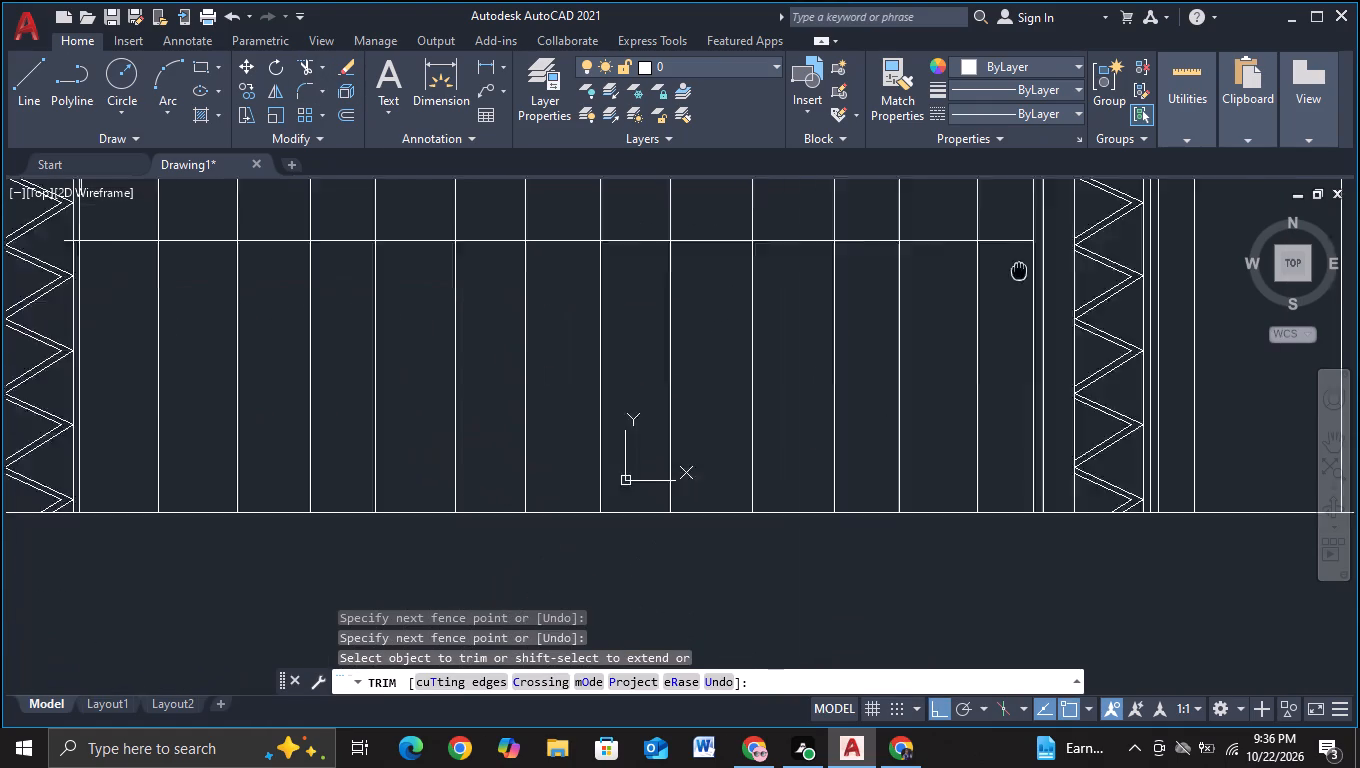
{"action": "middle_click_drag", "start_coordinate": [1137, 243], "coordinate": [1267, 217]}
{"action": "middle_click_drag", "start_coordinate": [399, 238], "coordinate": [483, 382]}
{"action": "scroll", "coordinate": [471, 384], "scroll_direction": "up", "scroll_amount": 2}
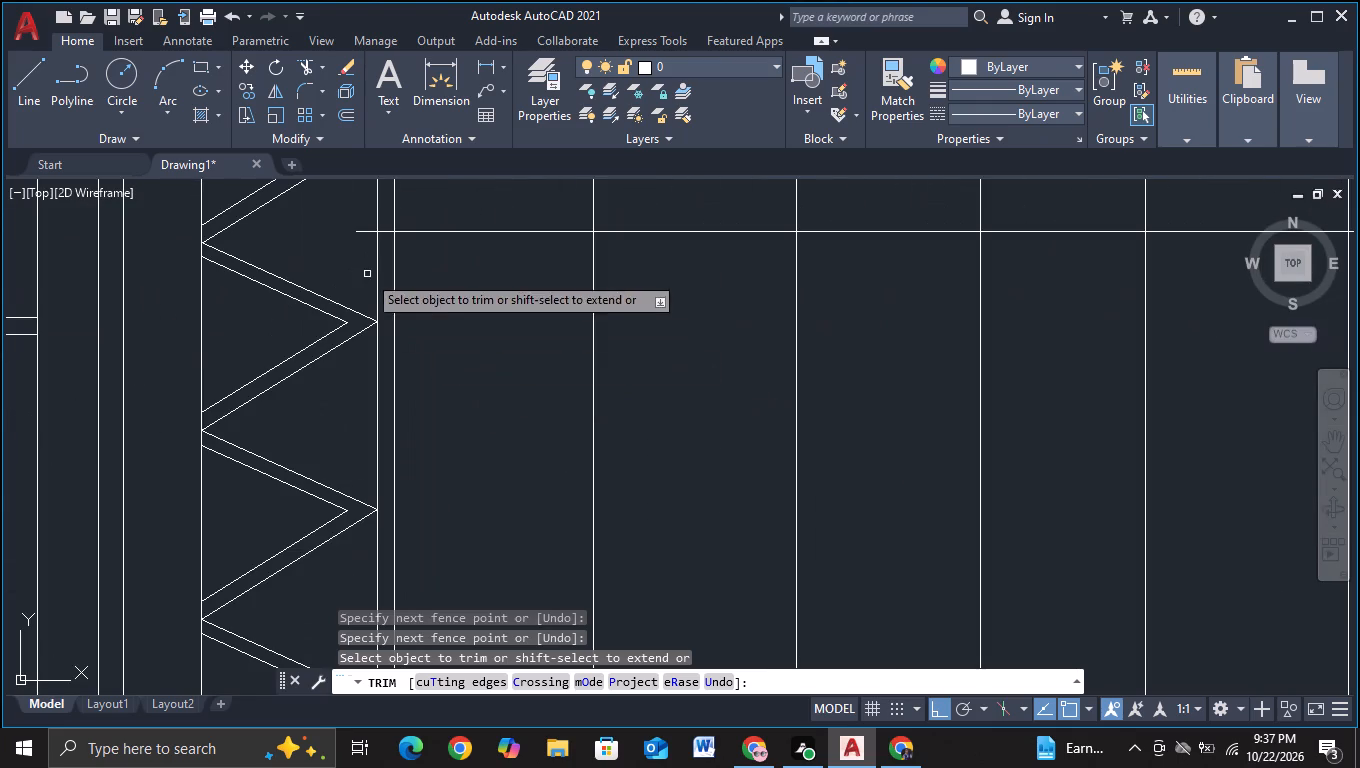
{"action": "left_click", "coordinate": [361, 218]}
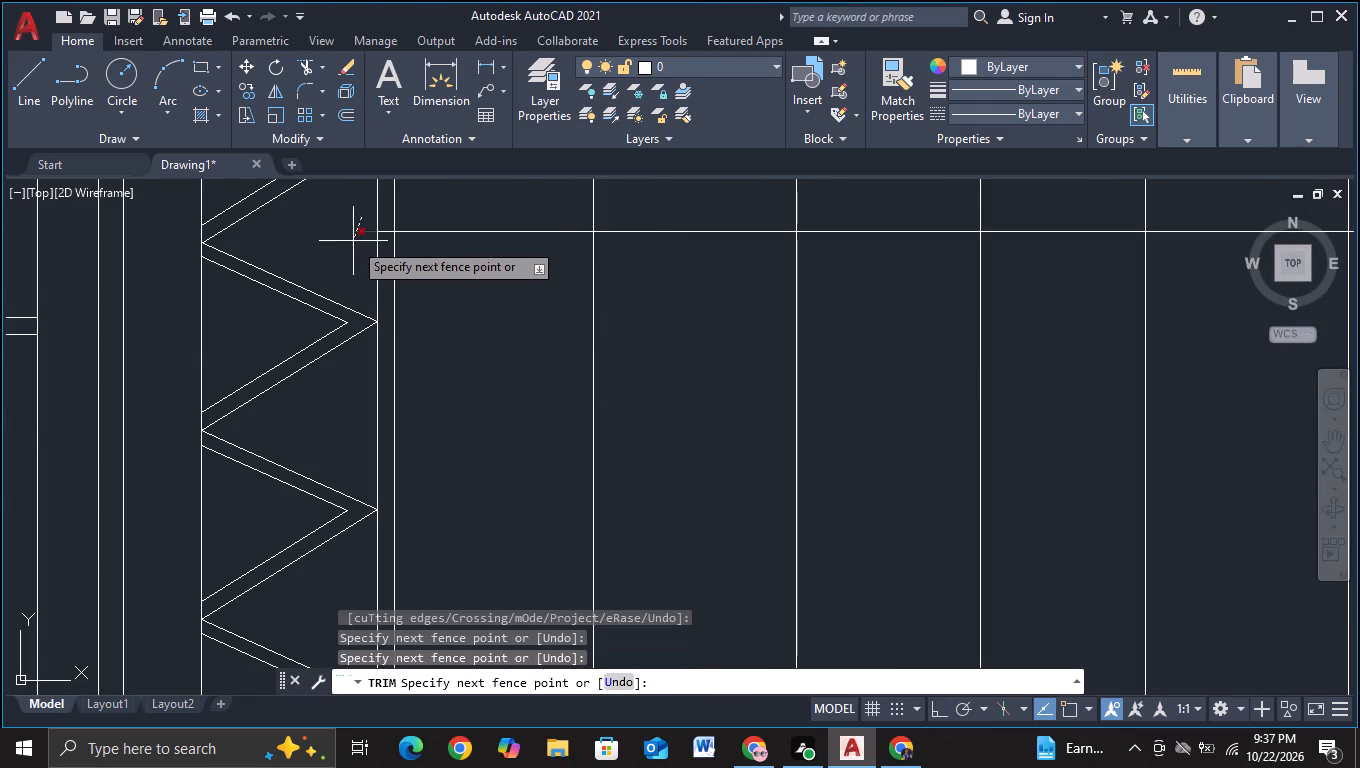
{"action": "left_click", "coordinate": [353, 241]}
{"action": "scroll", "coordinate": [526, 298], "scroll_direction": "down", "scroll_amount": 2}
{"action": "middle_click_drag", "start_coordinate": [527, 303], "coordinate": [520, 376]}
{"action": "scroll", "coordinate": [512, 380], "scroll_direction": "up", "scroll_amount": 2}
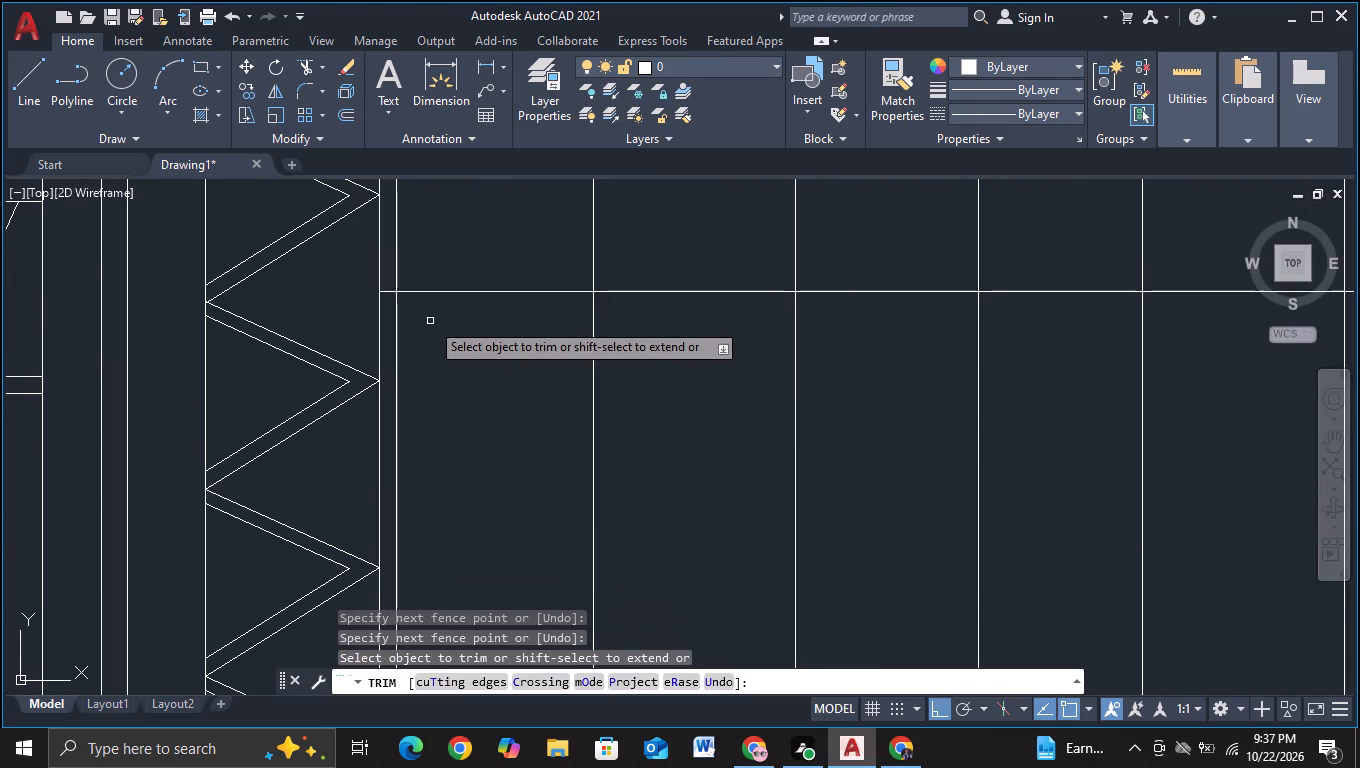
{"action": "left_click", "coordinate": [388, 291]}
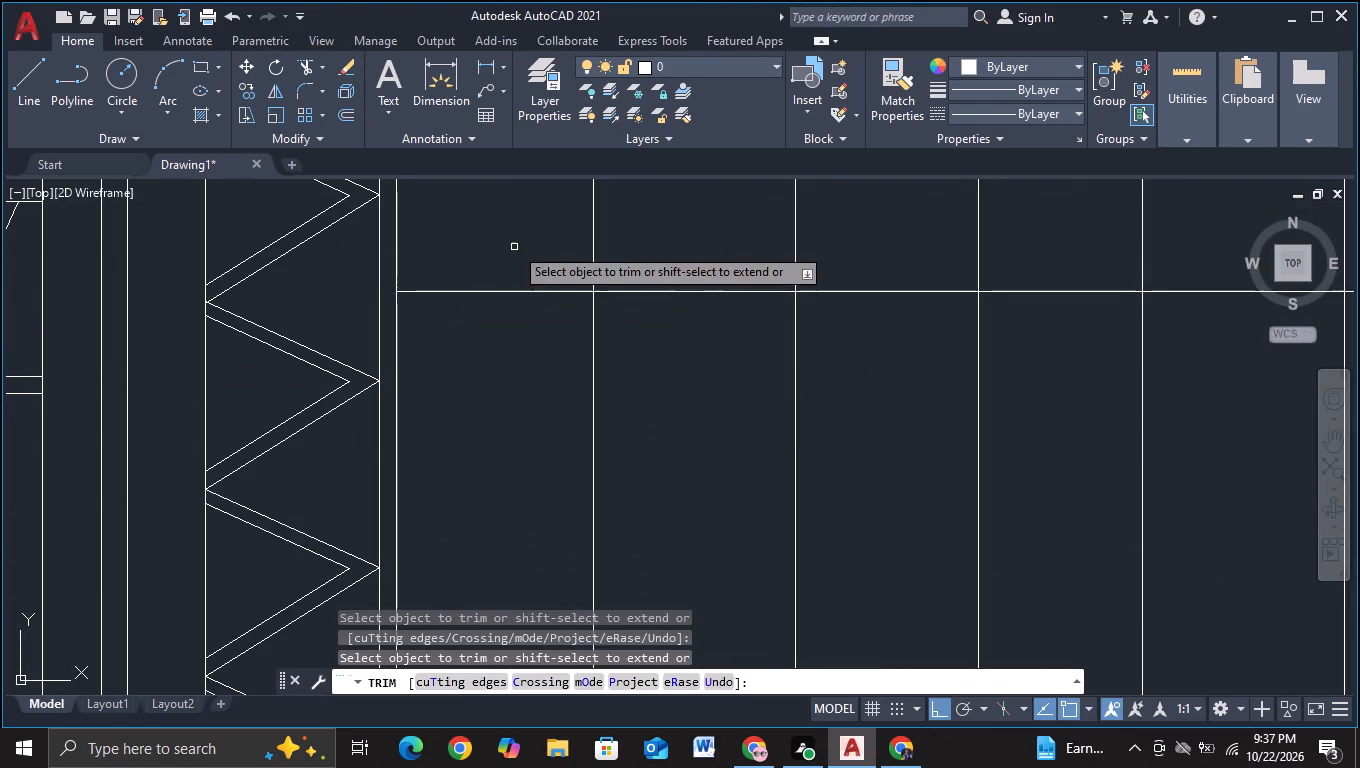
Trim away the short vertical segment beside the left truss column, between the truss beam and the horizontal line.
{"action": "middle_click_drag", "start_coordinate": [514, 246], "coordinate": [548, 473]}
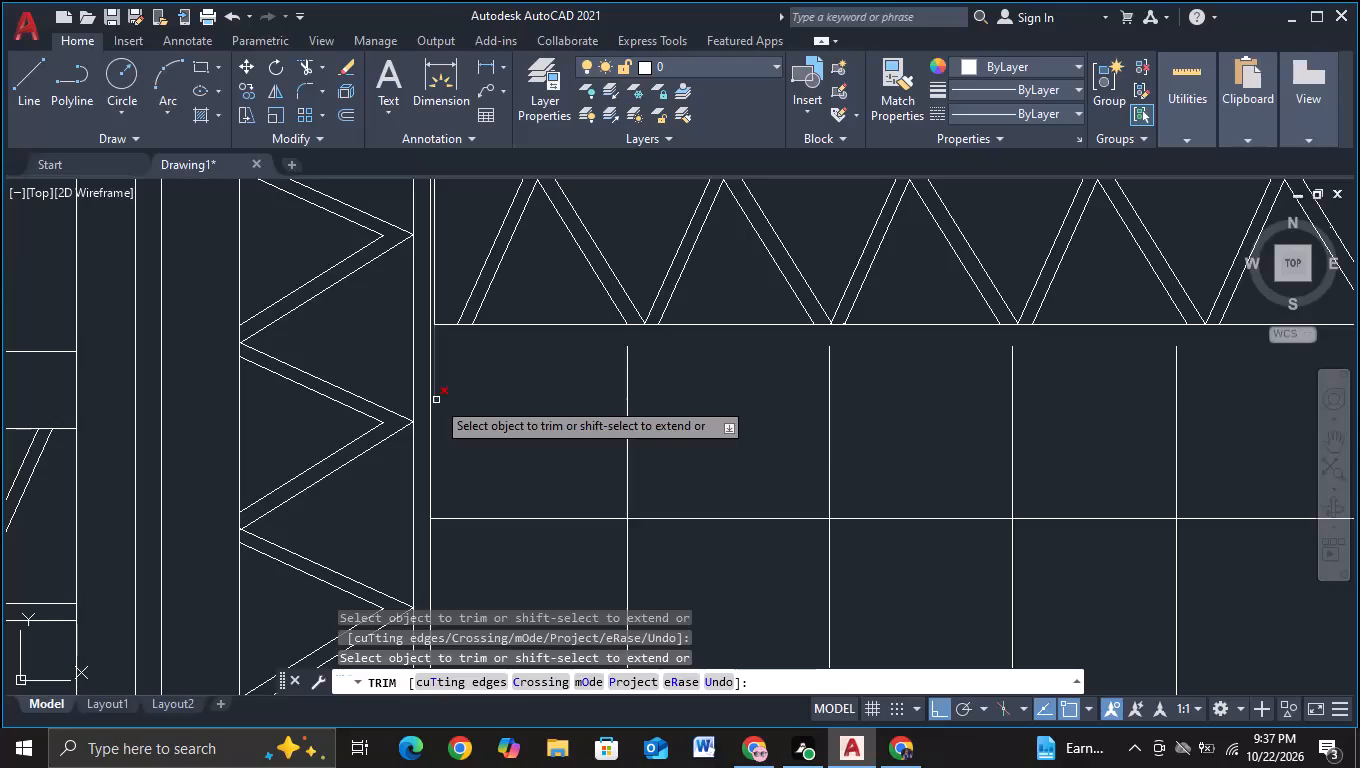
{"action": "left_click", "coordinate": [436, 400]}
{"action": "scroll", "coordinate": [458, 350], "scroll_direction": "down", "scroll_amount": 3}
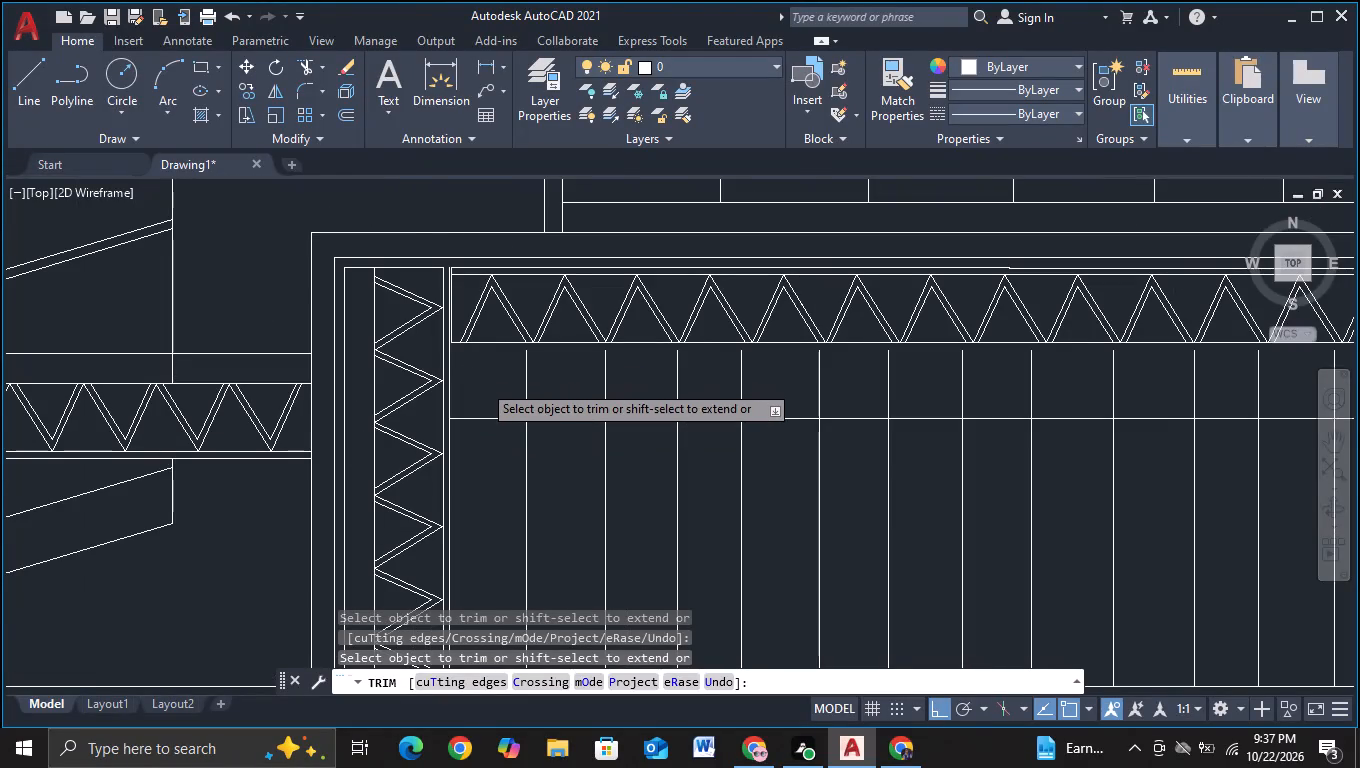
{"action": "key", "text": "Escape"}
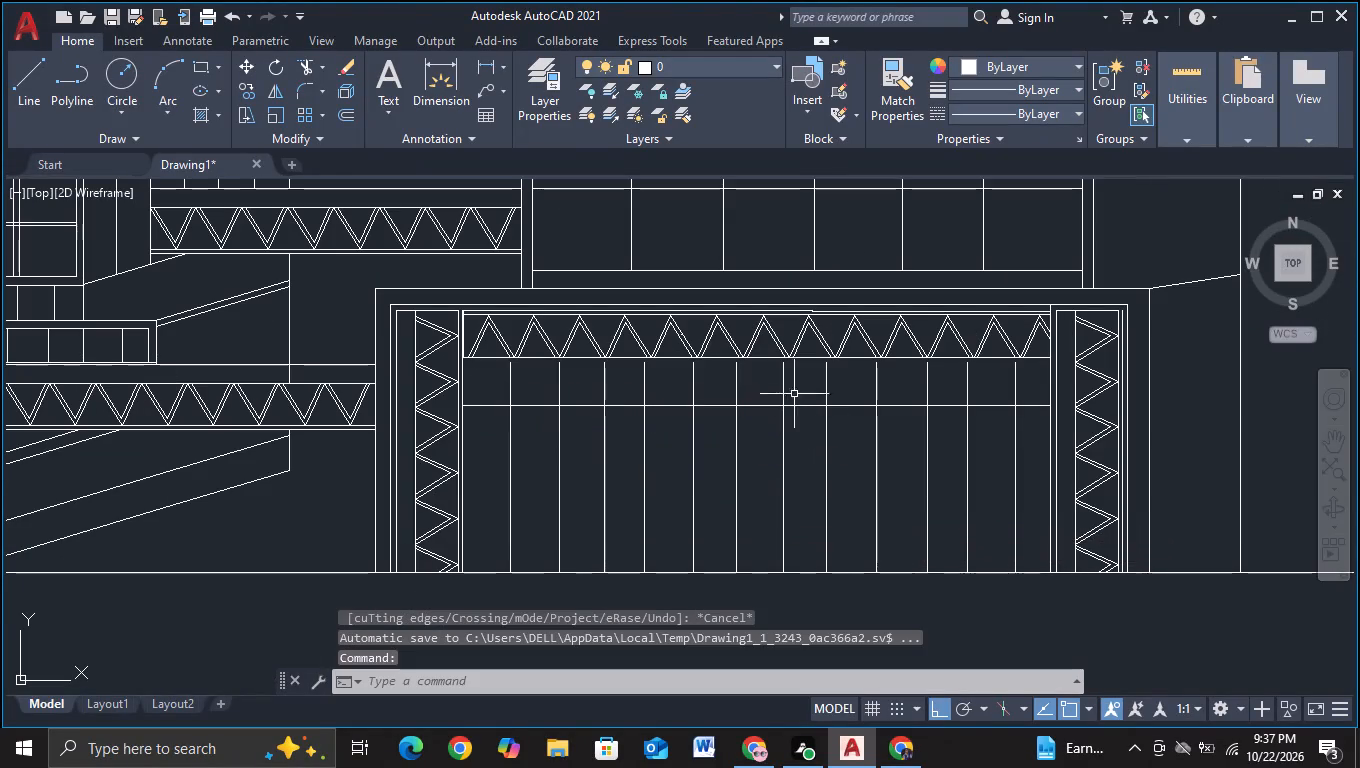
Copy the horizontal line straight down three times within the opening, at about 6.5, 13 and 20 units below the original.
{"action": "left_click", "coordinate": [771, 405]}
{"action": "key", "text": "c"}
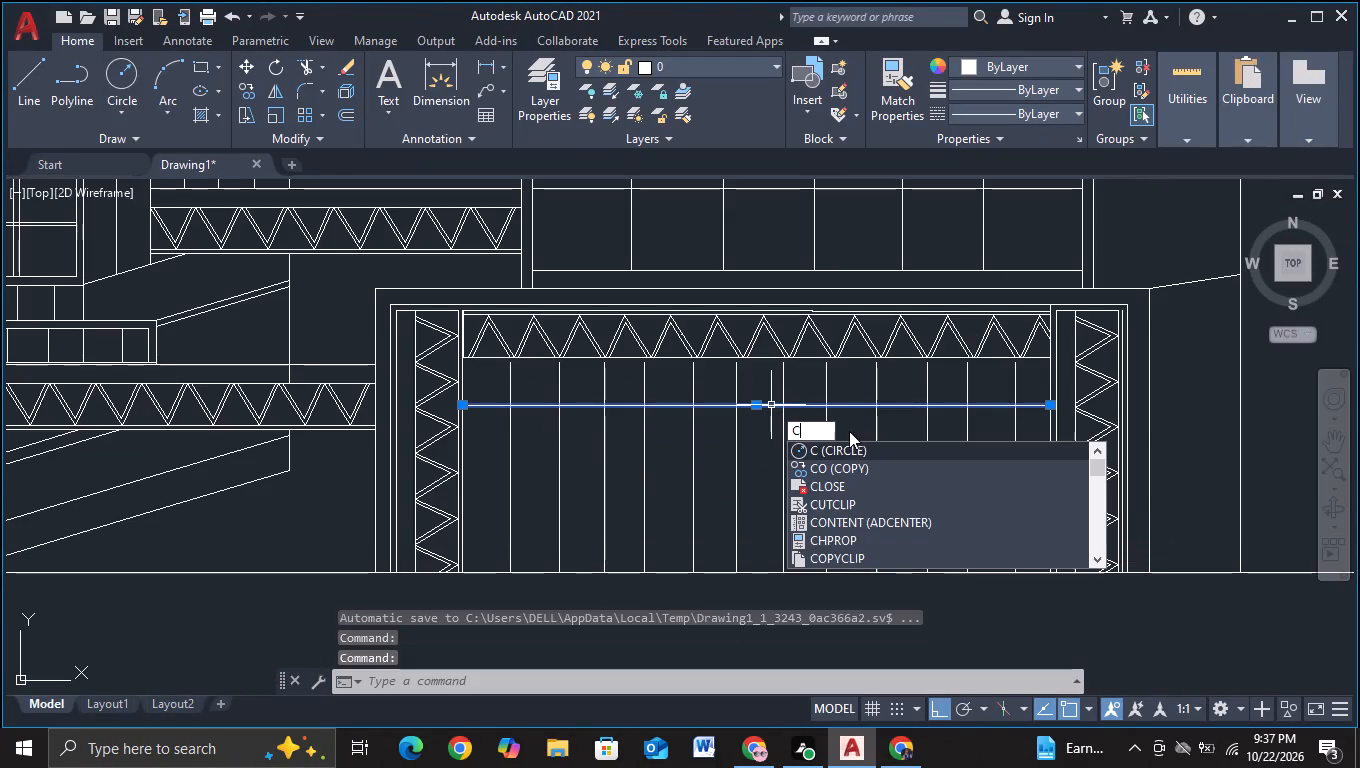
{"action": "left_click", "coordinate": [852, 470]}
{"action": "left_click", "coordinate": [799, 411]}
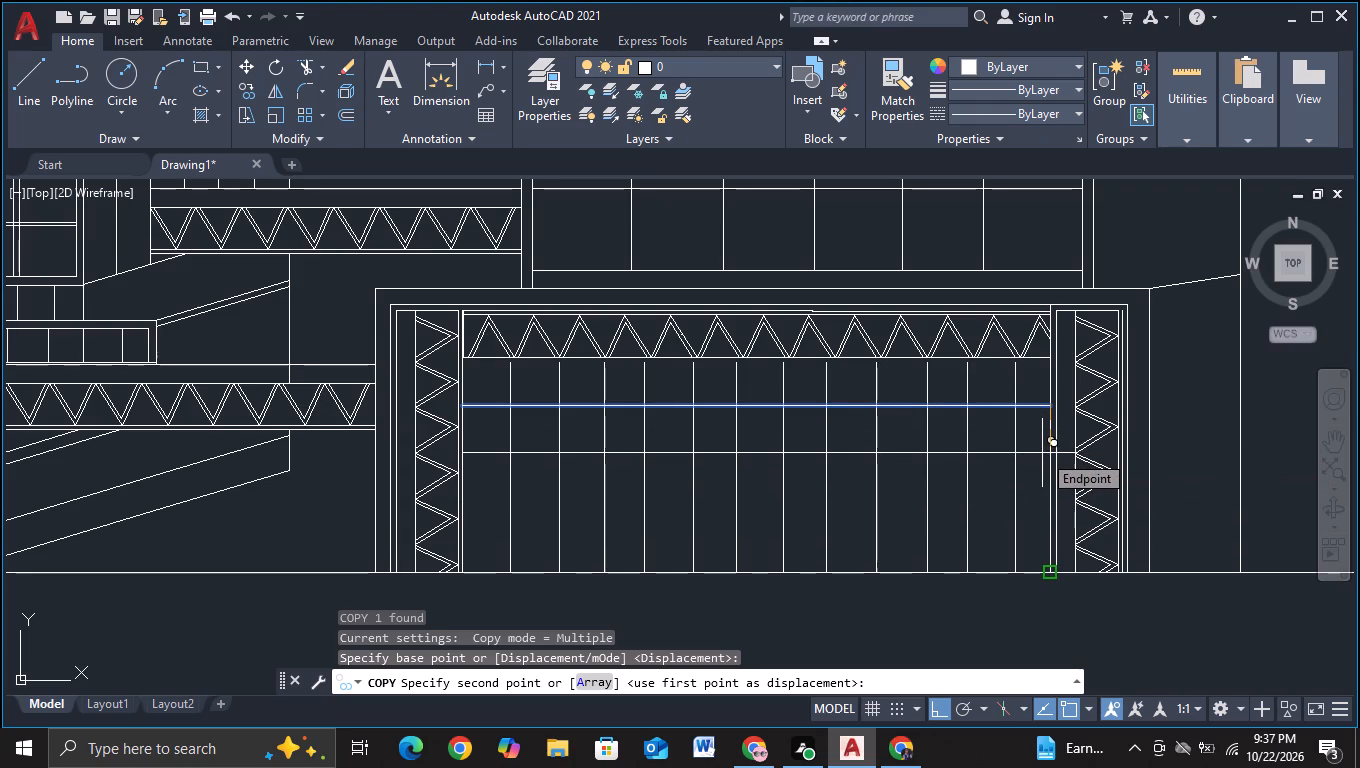
{"action": "key", "text": "F3"}
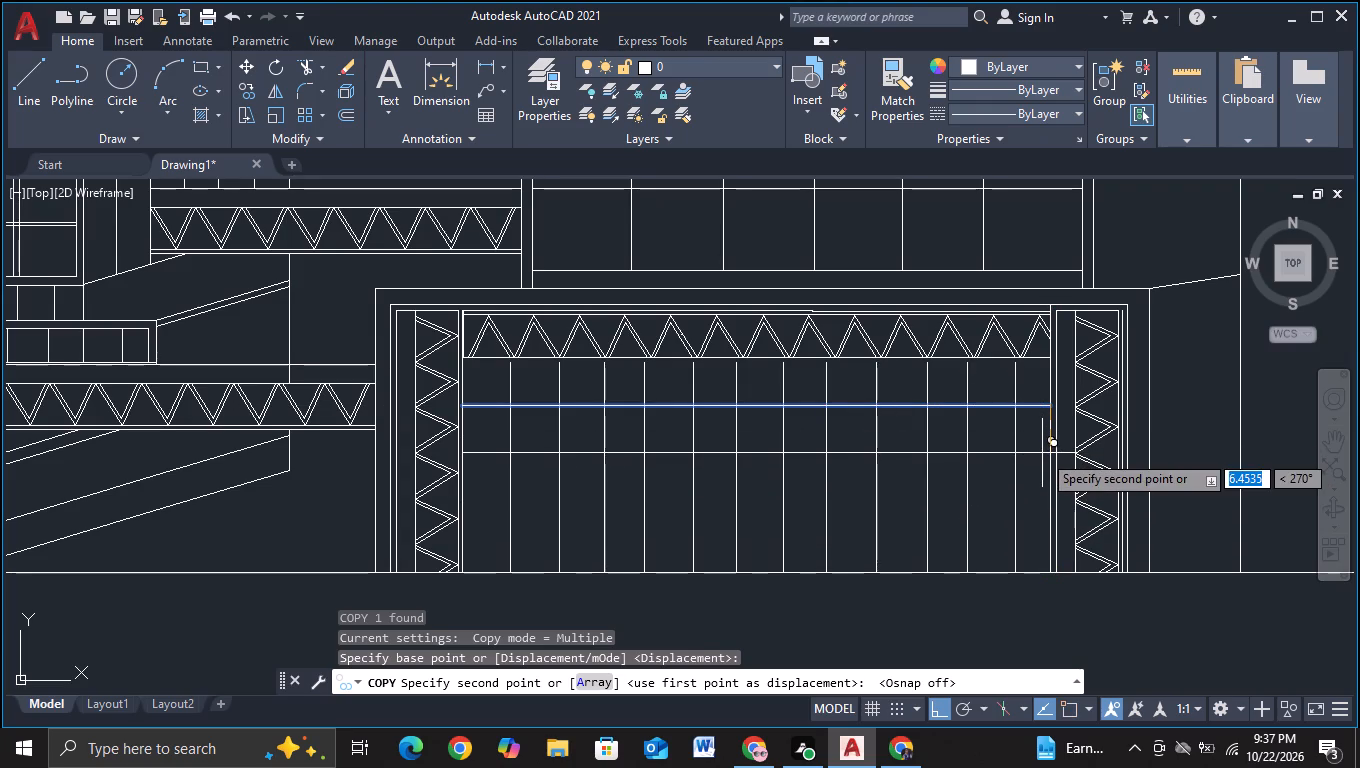
{"action": "left_click", "coordinate": [1042, 453]}
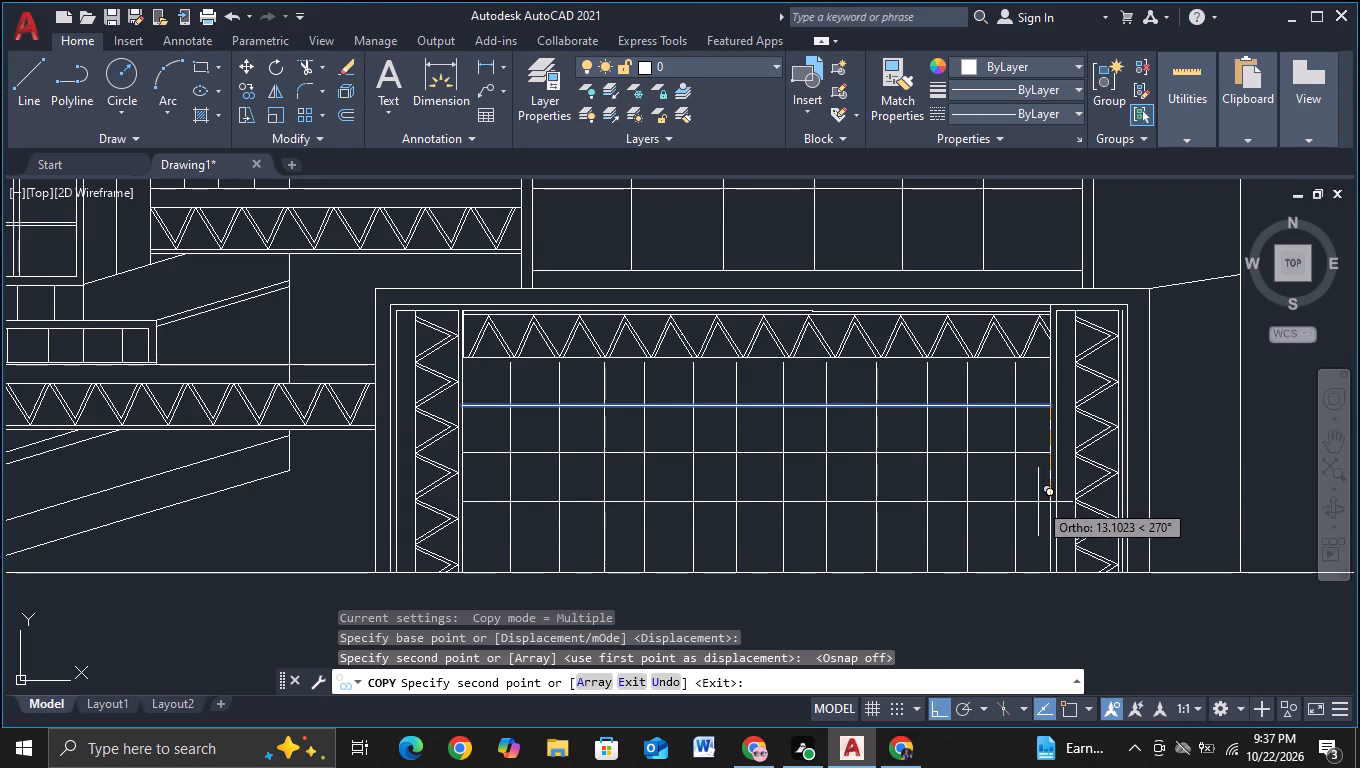
{"action": "left_click", "coordinate": [1038, 502]}
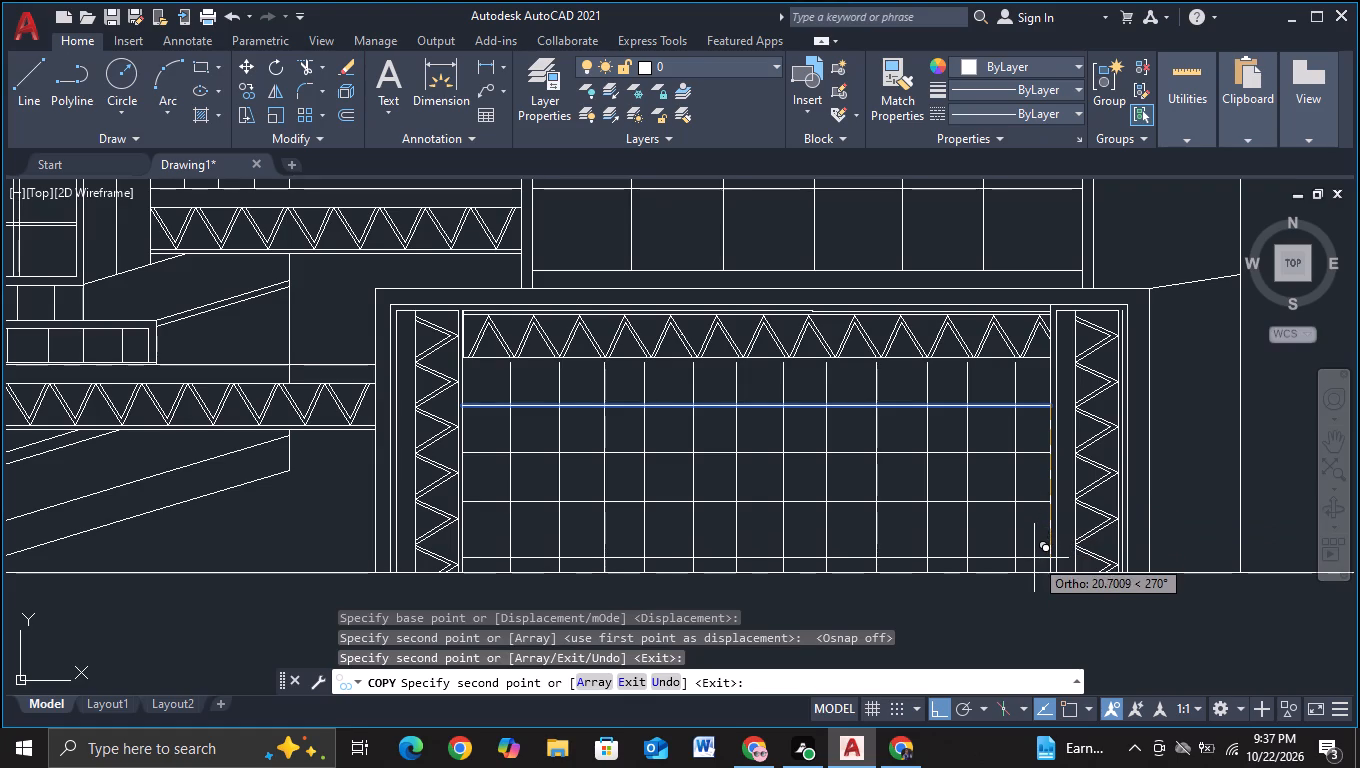
{"action": "left_click", "coordinate": [1033, 553]}
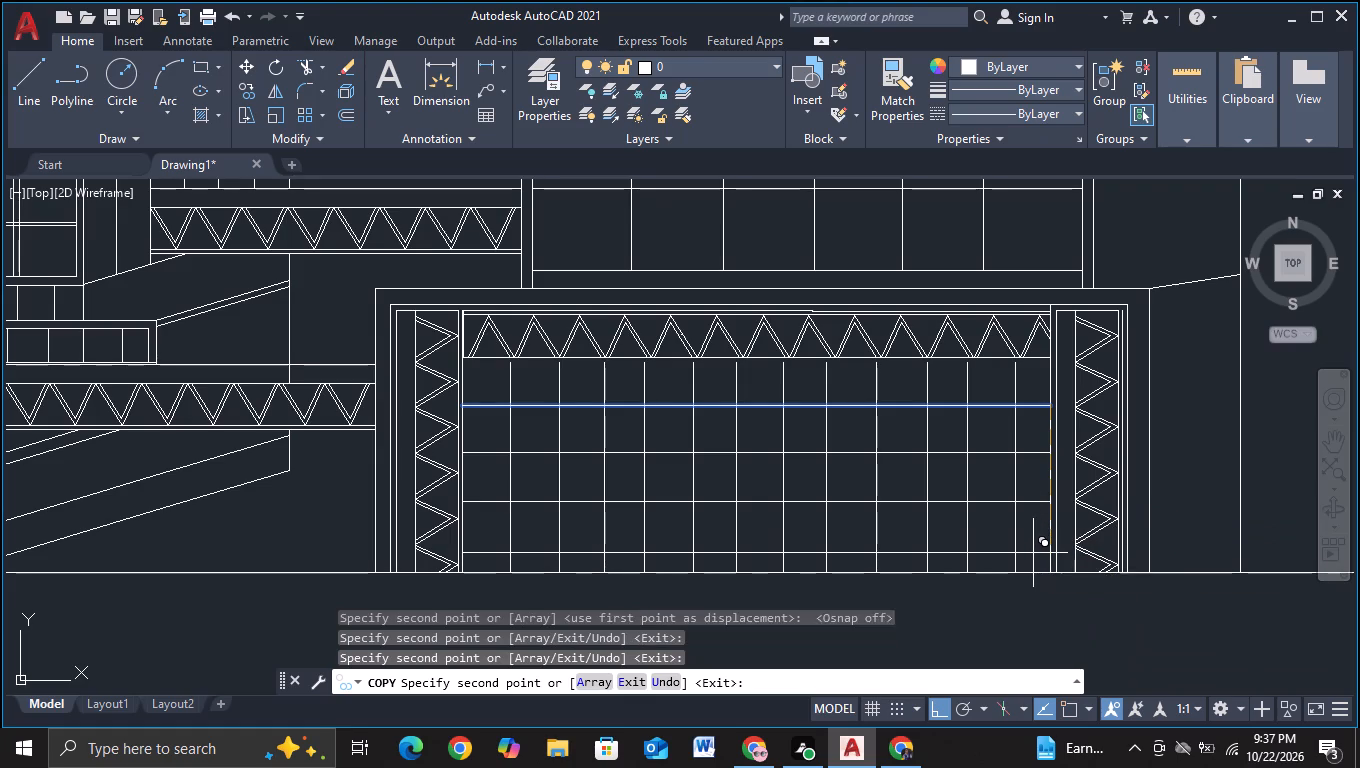
{"action": "key", "text": "Escape"}
Trim the vertical panel lines between the lowest horizontal line and the ground line, across the whole opening.
{"action": "left_click", "coordinate": [307, 73]}
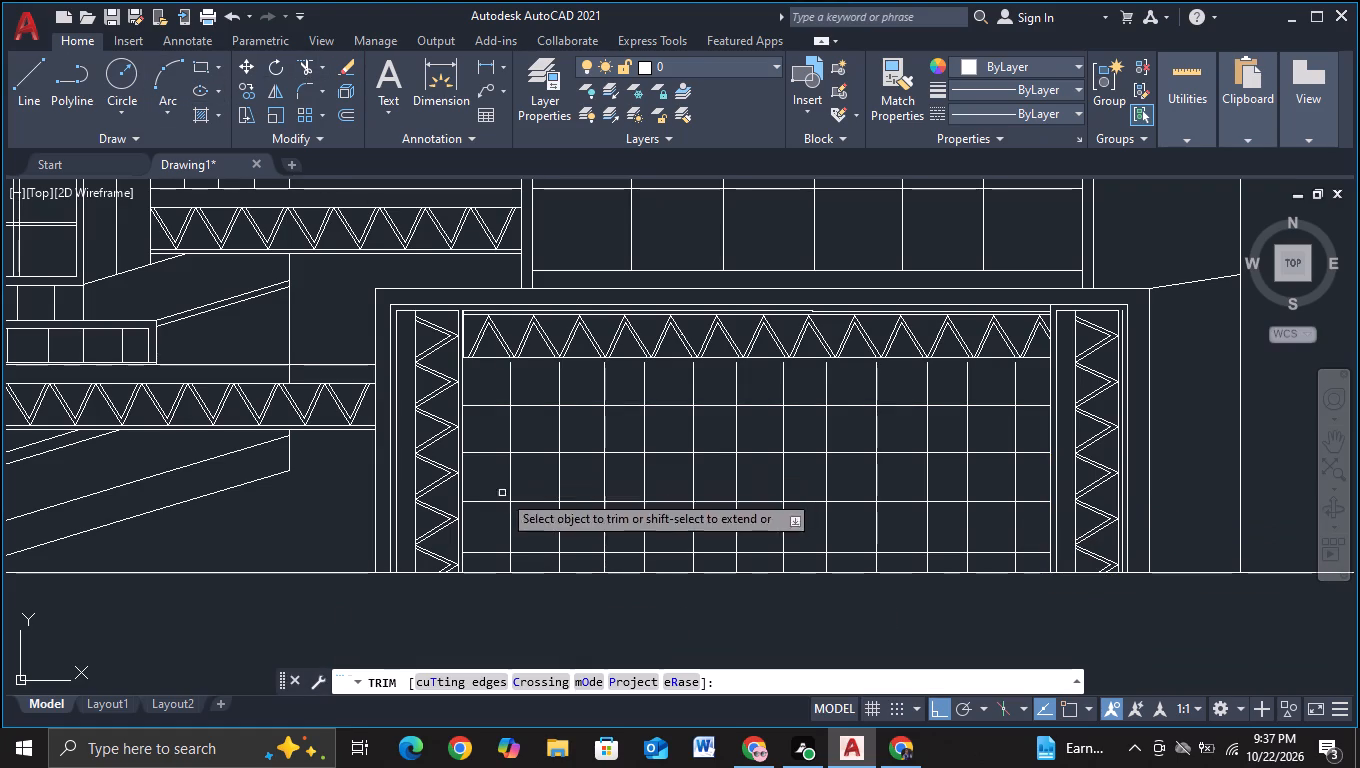
{"action": "left_click", "coordinate": [491, 562]}
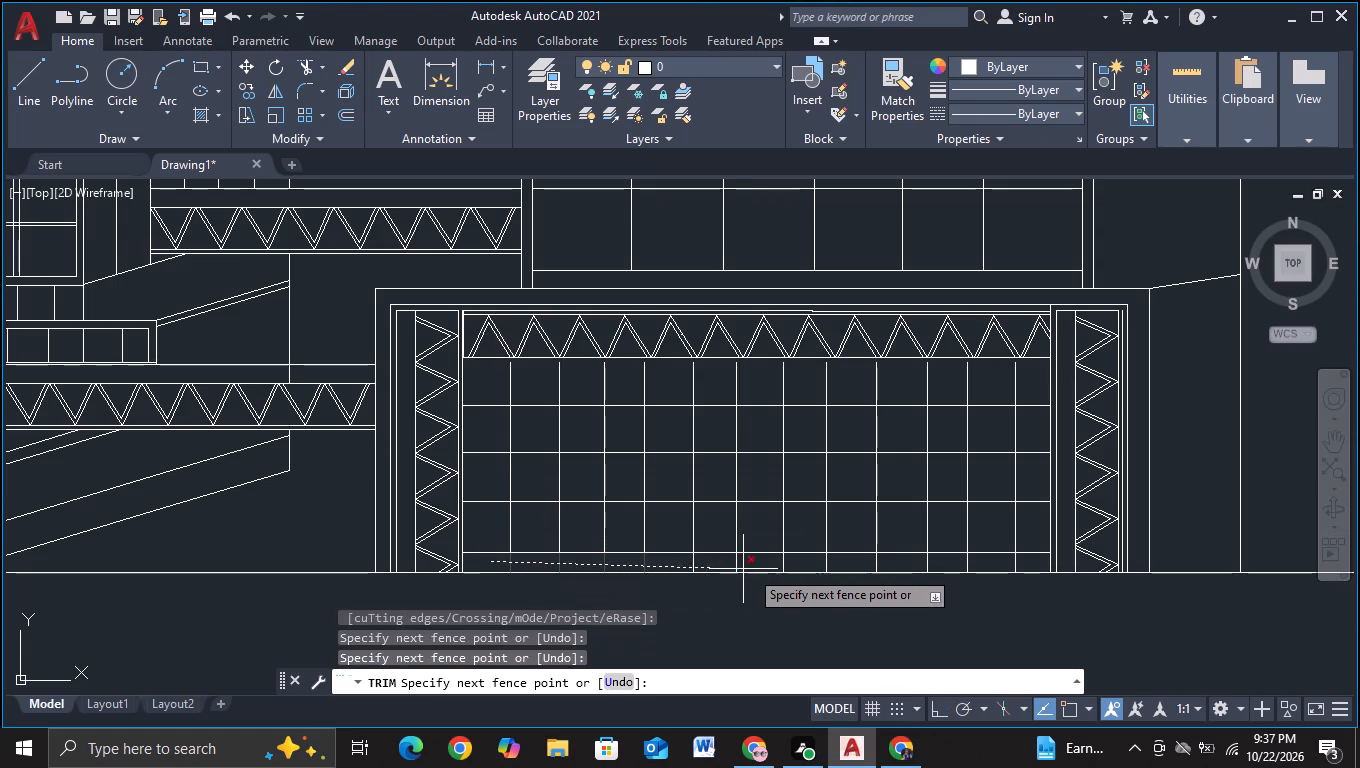
{"action": "left_click", "coordinate": [1022, 560]}
{"action": "scroll", "coordinate": [974, 598], "scroll_direction": "down", "scroll_amount": 2}
{"action": "middle_click_drag", "start_coordinate": [990, 632], "coordinate": [969, 557]}
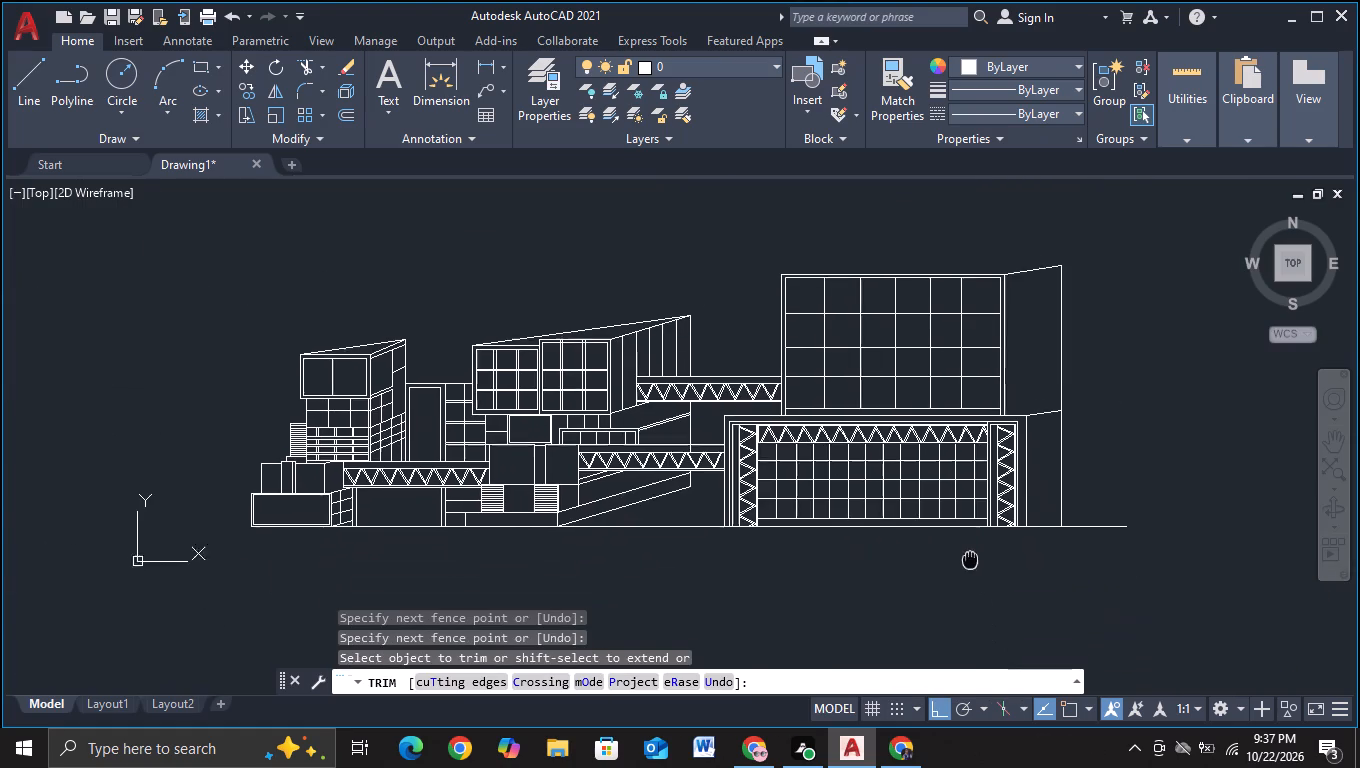
{"action": "middle_click_drag", "start_coordinate": [969, 557], "coordinate": [967, 552]}
{"action": "key", "text": "Escape"}
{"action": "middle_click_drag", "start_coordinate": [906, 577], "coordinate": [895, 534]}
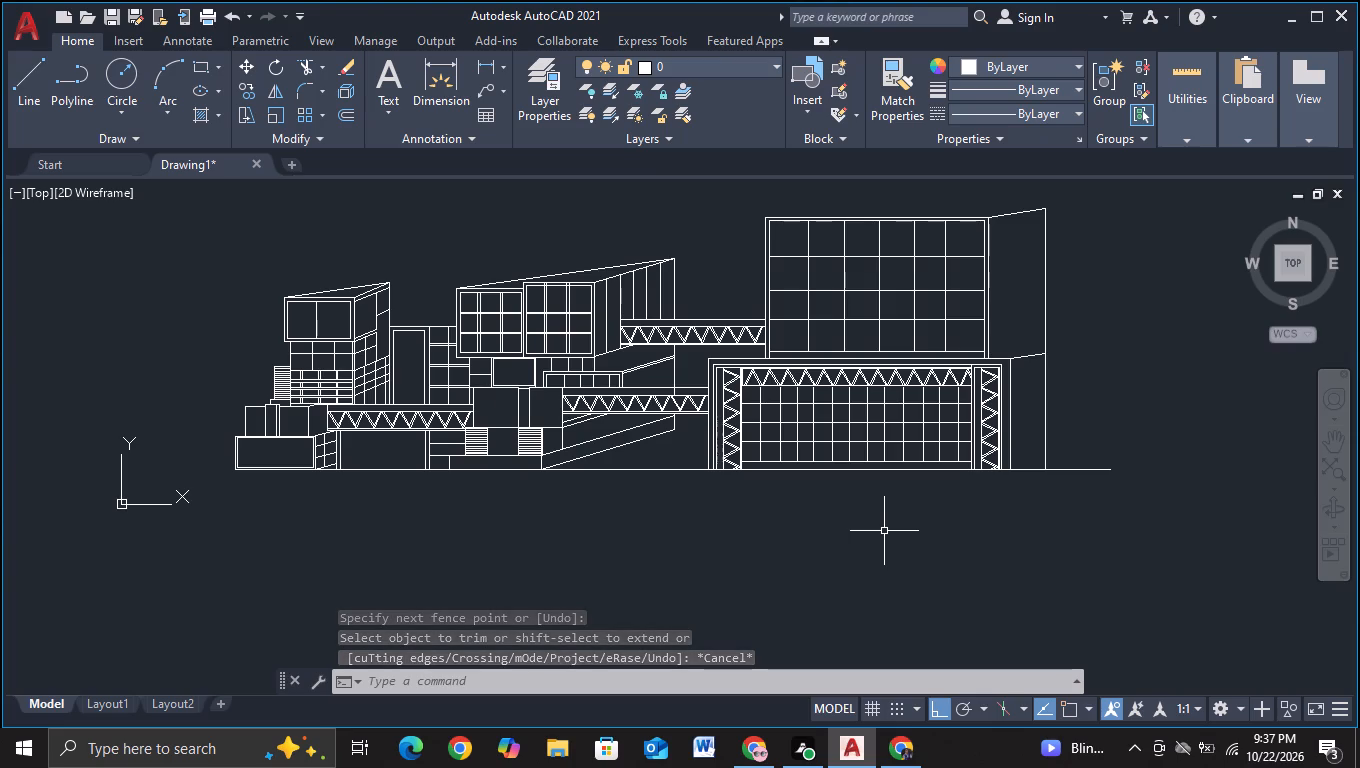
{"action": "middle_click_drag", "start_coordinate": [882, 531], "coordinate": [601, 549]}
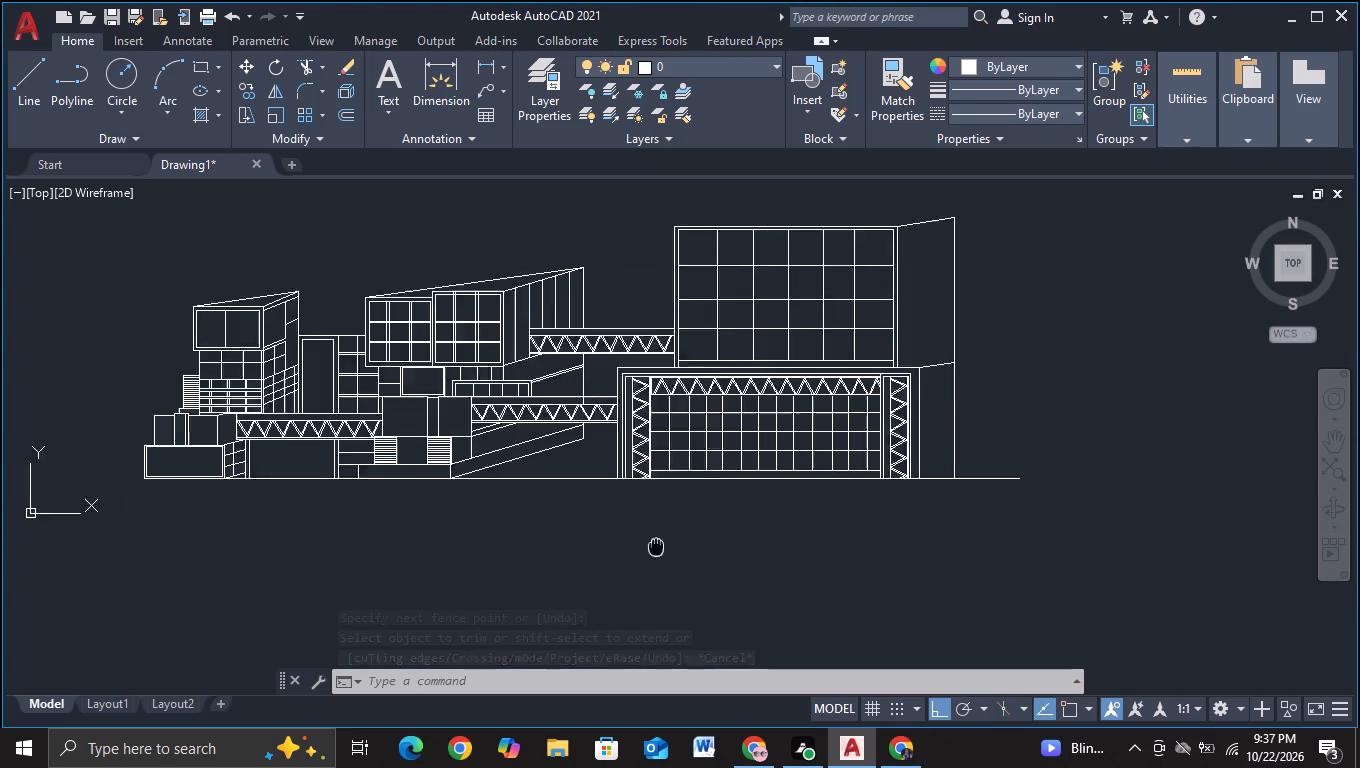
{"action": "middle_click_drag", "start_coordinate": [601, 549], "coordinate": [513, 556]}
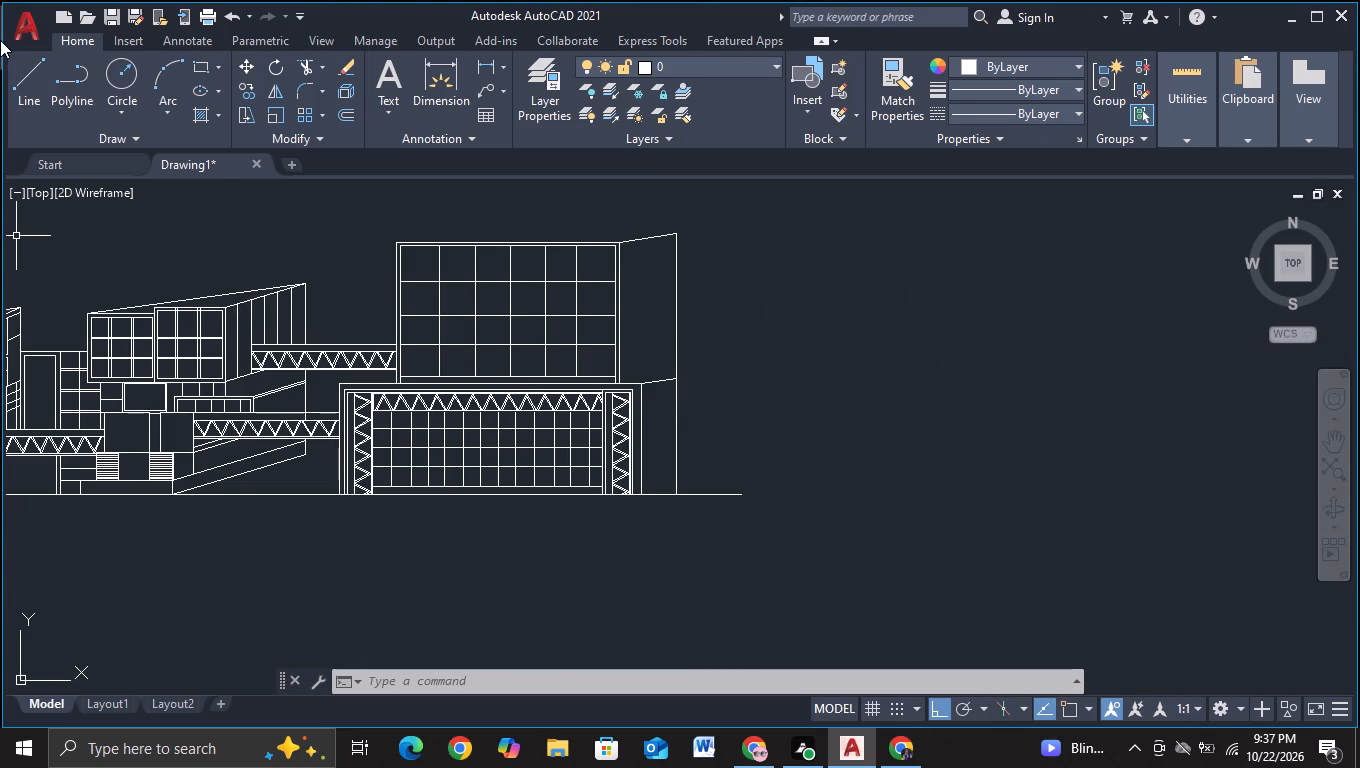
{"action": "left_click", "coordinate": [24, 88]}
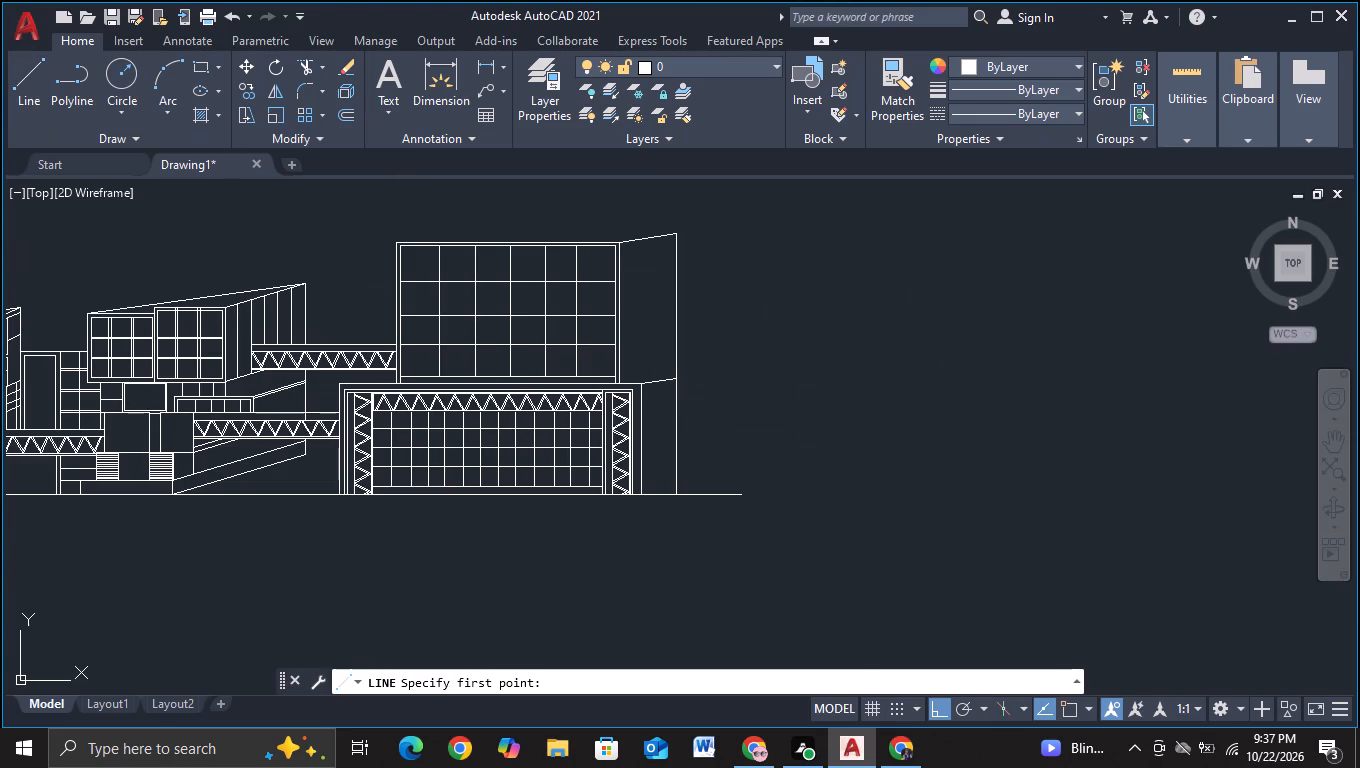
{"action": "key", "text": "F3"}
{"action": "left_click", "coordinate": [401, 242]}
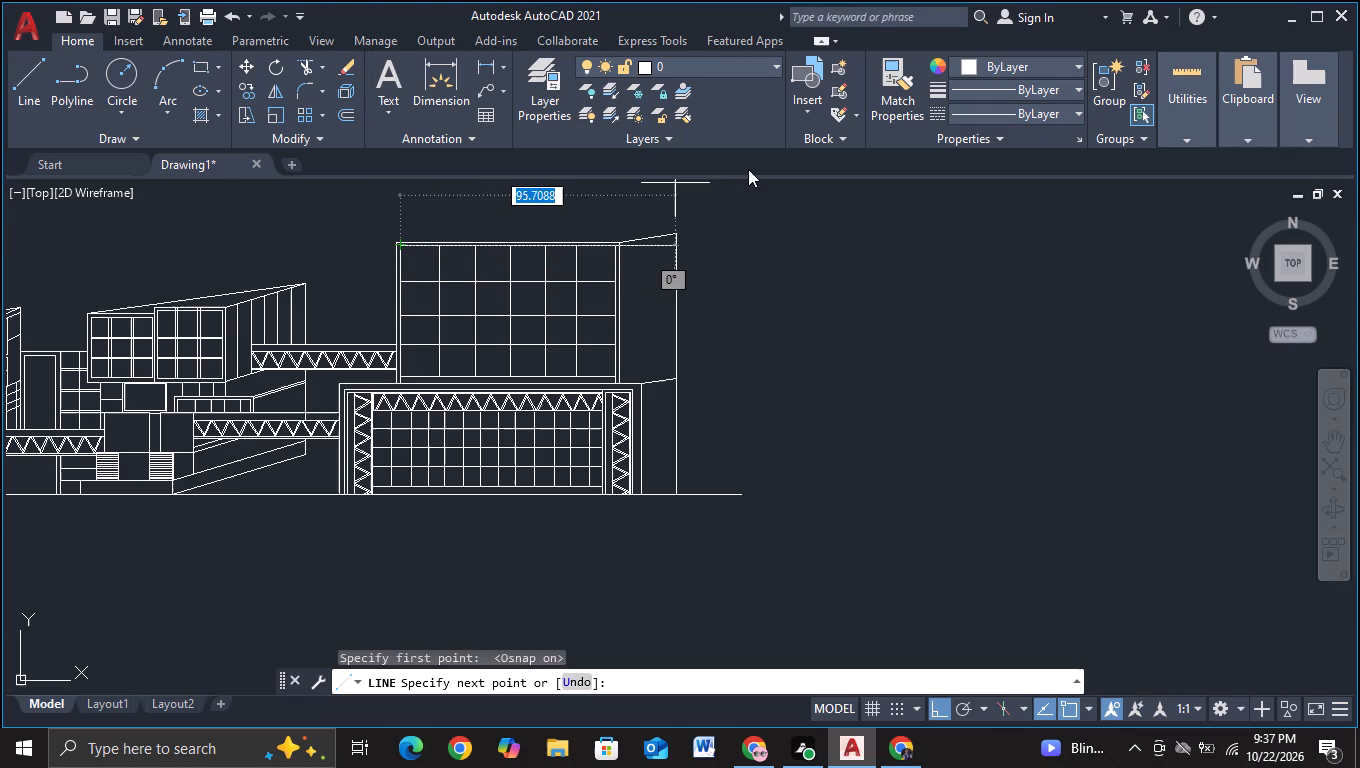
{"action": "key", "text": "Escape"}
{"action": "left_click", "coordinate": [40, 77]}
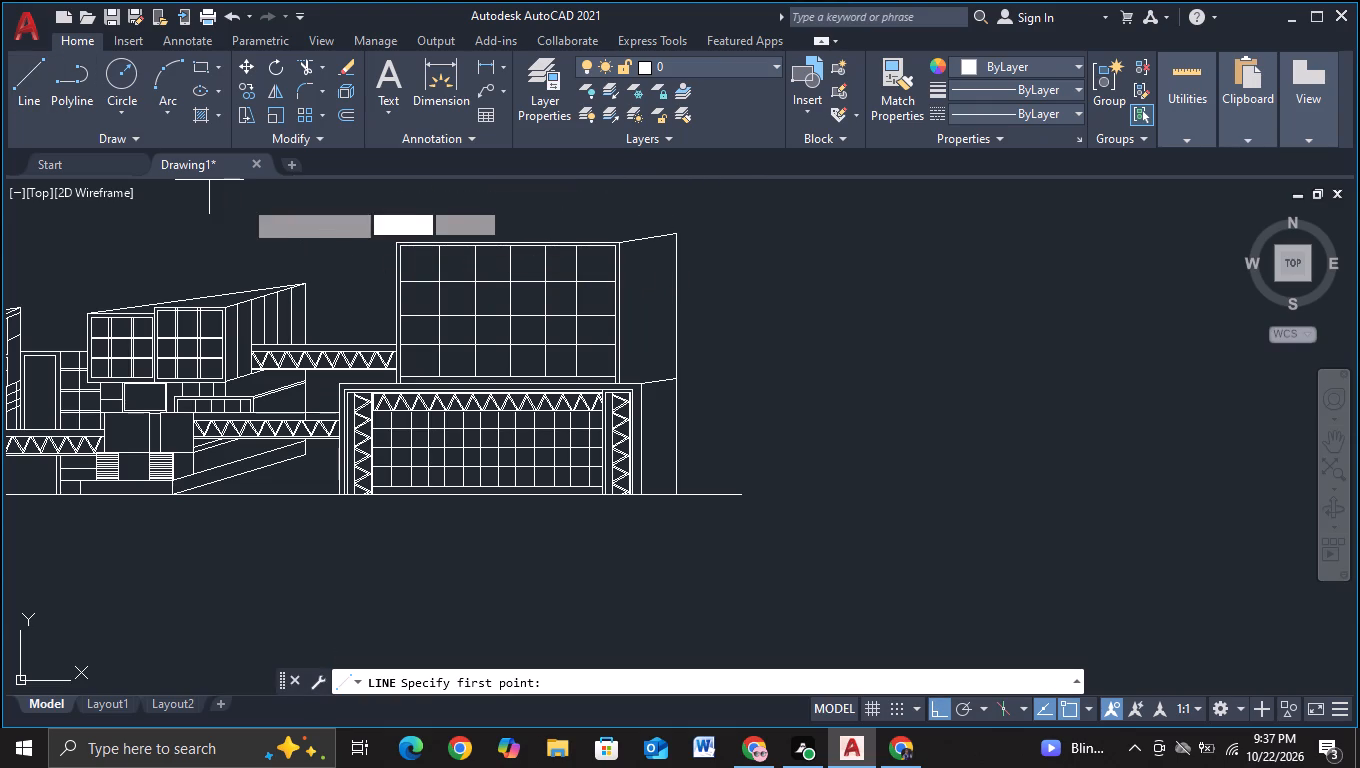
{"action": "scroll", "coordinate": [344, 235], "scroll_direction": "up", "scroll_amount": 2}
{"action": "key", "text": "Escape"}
Draw a sloping roof line from the upper block's front top-left corner to the far top corner of its receding side face.
{"action": "left_click", "coordinate": [39, 87]}
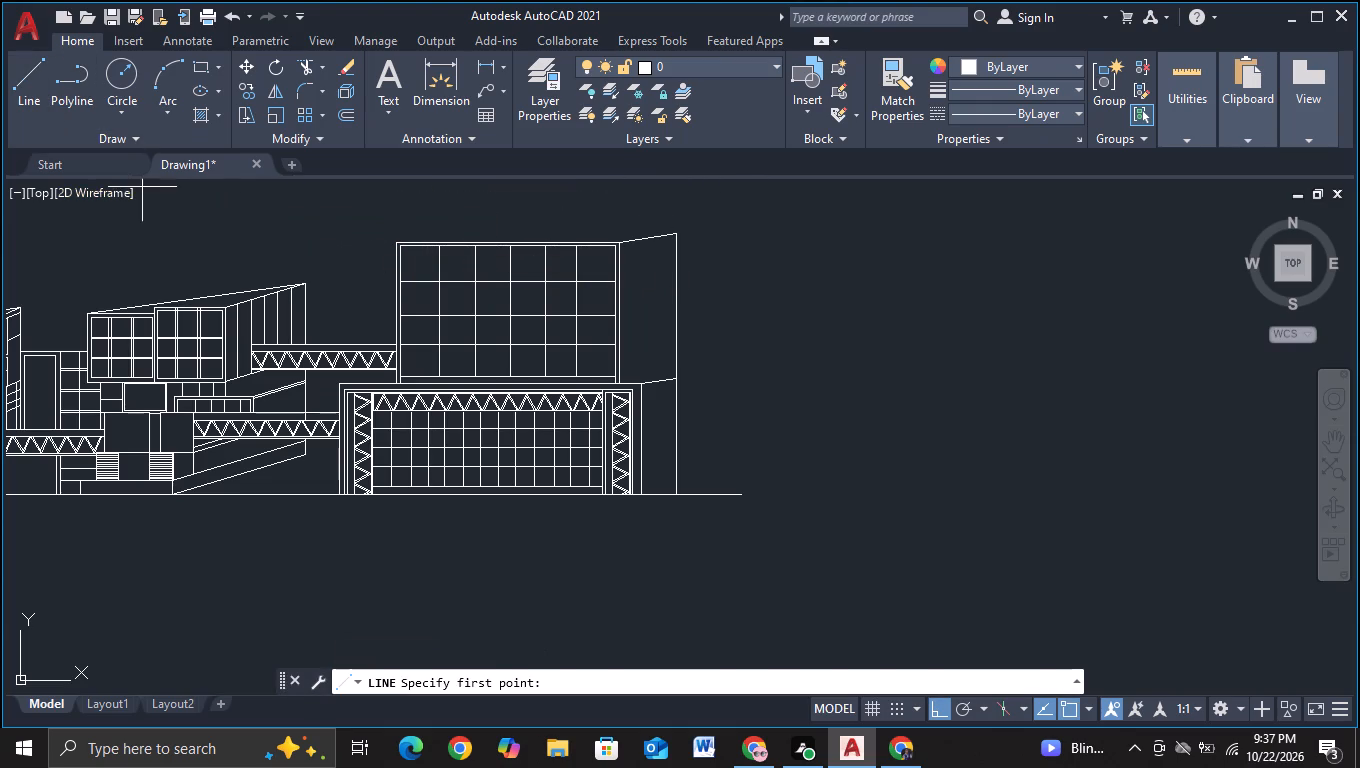
{"action": "scroll", "coordinate": [333, 235], "scroll_direction": "up", "scroll_amount": 2}
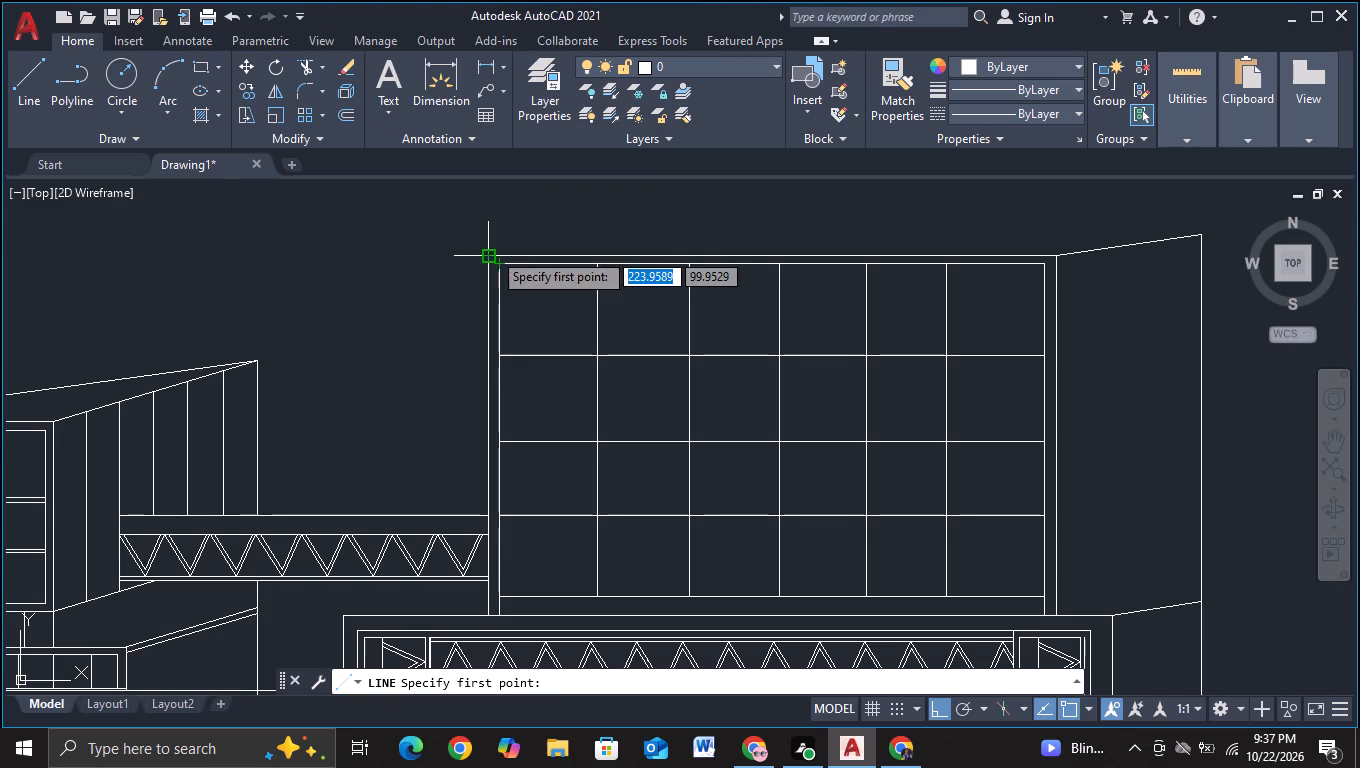
{"action": "left_click", "coordinate": [492, 251]}
{"action": "middle_click_drag", "start_coordinate": [784, 198], "coordinate": [79, 444]}
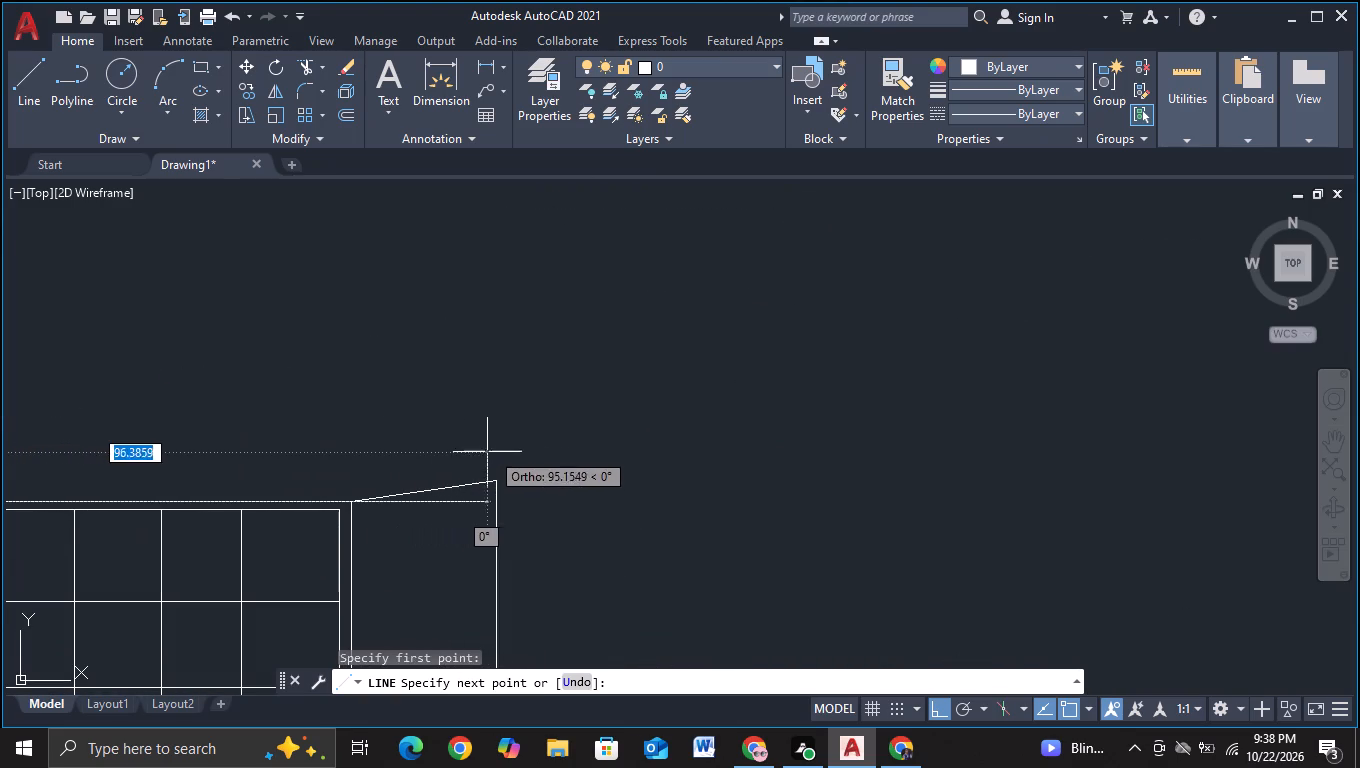
{"action": "left_click", "coordinate": [495, 481]}
{"action": "scroll", "coordinate": [508, 473], "scroll_direction": "down", "scroll_amount": 3}
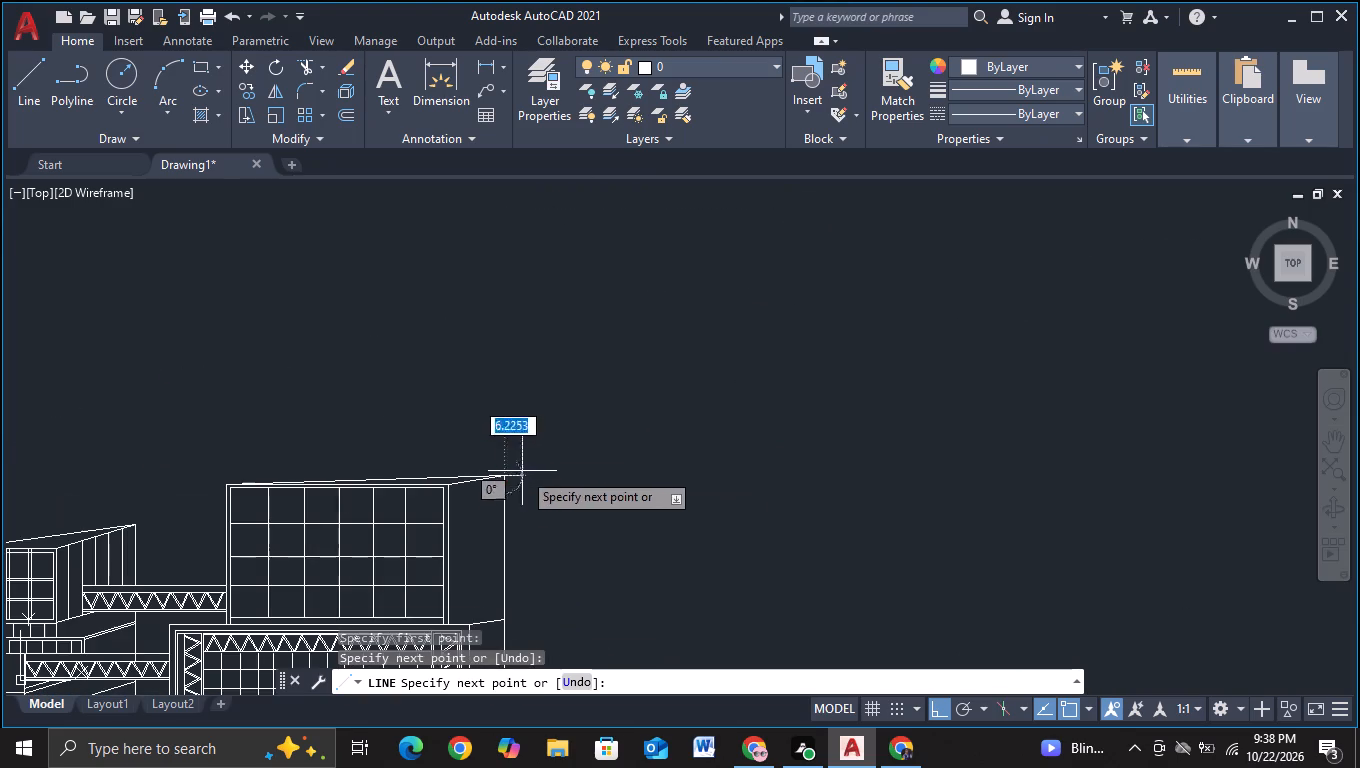
{"action": "key", "text": "Escape"}
{"action": "middle_click_drag", "start_coordinate": [568, 487], "coordinate": [597, 317]}
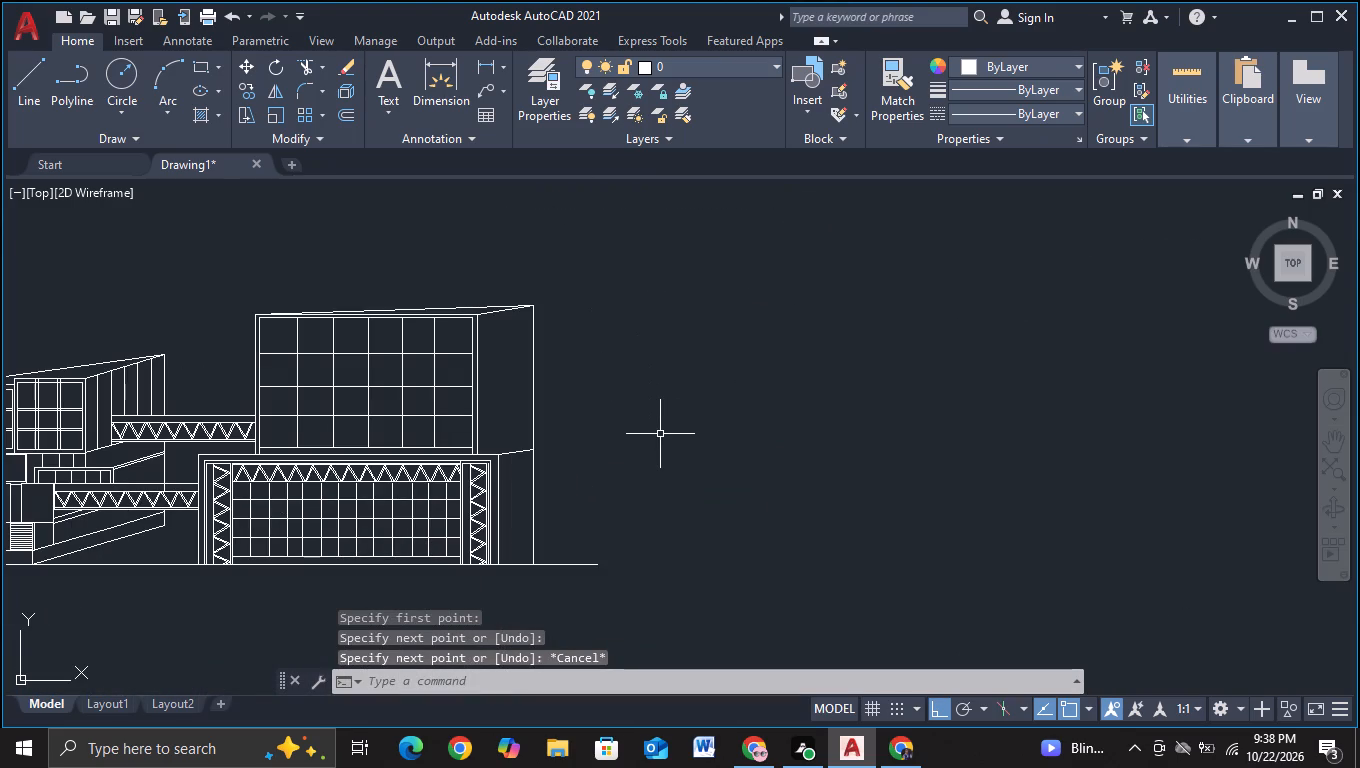
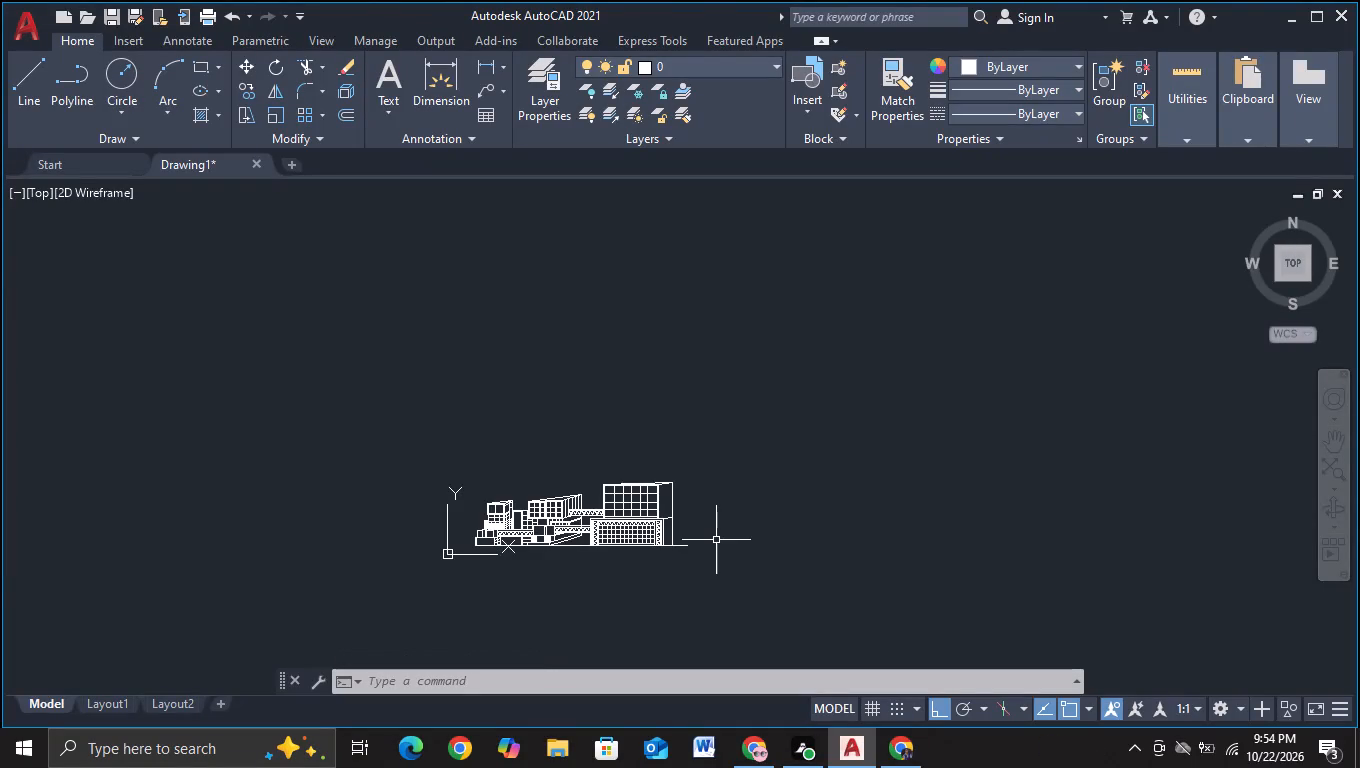
Copy the upper truss bridge, including its enclosing lines, horizontally about 161 units to the open space beyond the upper glazed block.
{"action": "scroll", "coordinate": [713, 538], "scroll_direction": "up", "scroll_amount": 2}
{"action": "middle_click_drag", "start_coordinate": [642, 577], "coordinate": [665, 469]}
{"action": "scroll", "coordinate": [636, 477], "scroll_direction": "up", "scroll_amount": 2}
{"action": "scroll", "coordinate": [583, 526], "scroll_direction": "down", "scroll_amount": 1}
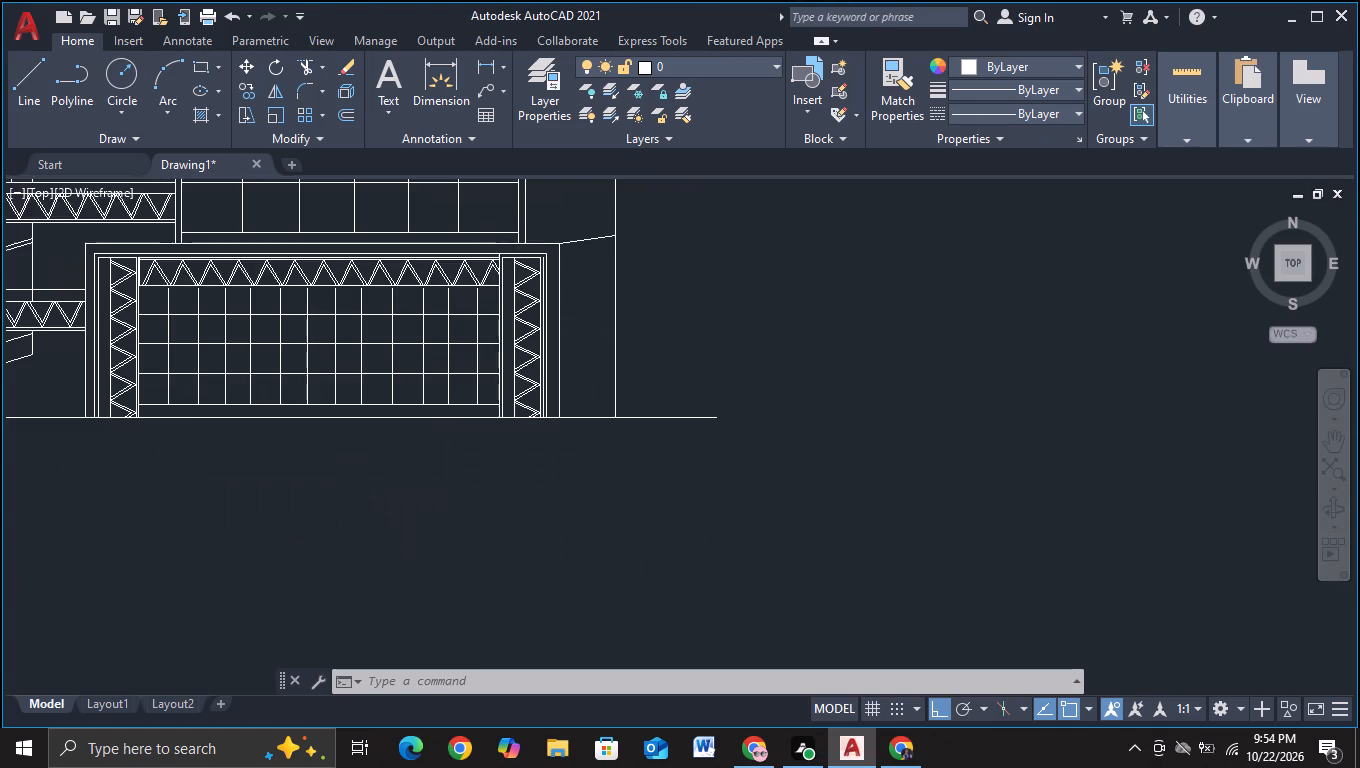
{"action": "scroll", "coordinate": [583, 526], "scroll_direction": "down", "scroll_amount": 1}
{"action": "middle_click_drag", "start_coordinate": [669, 519], "coordinate": [675, 492]}
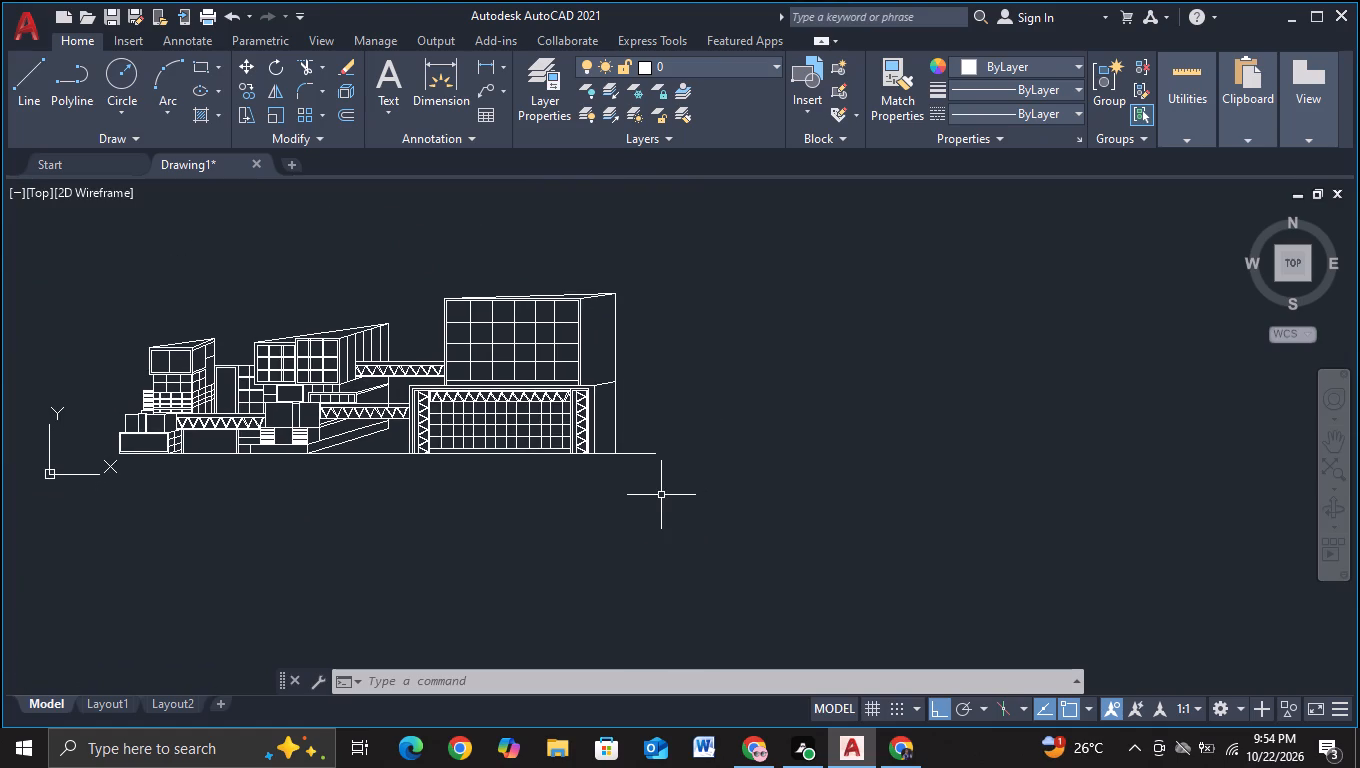
{"action": "scroll", "coordinate": [262, 400], "scroll_direction": "up", "scroll_amount": 2}
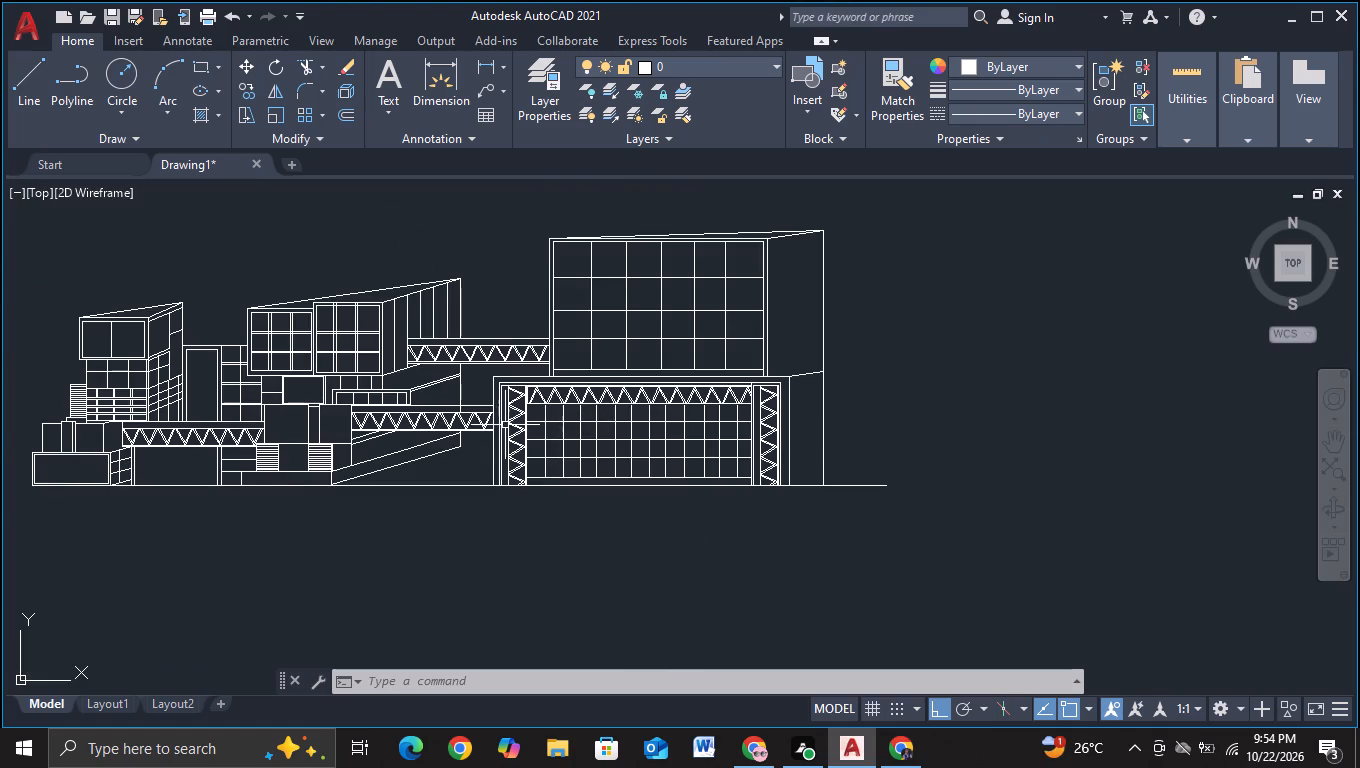
{"action": "scroll", "coordinate": [501, 425], "scroll_direction": "up", "scroll_amount": 1}
{"action": "middle_click_drag", "start_coordinate": [402, 373], "coordinate": [435, 463]}
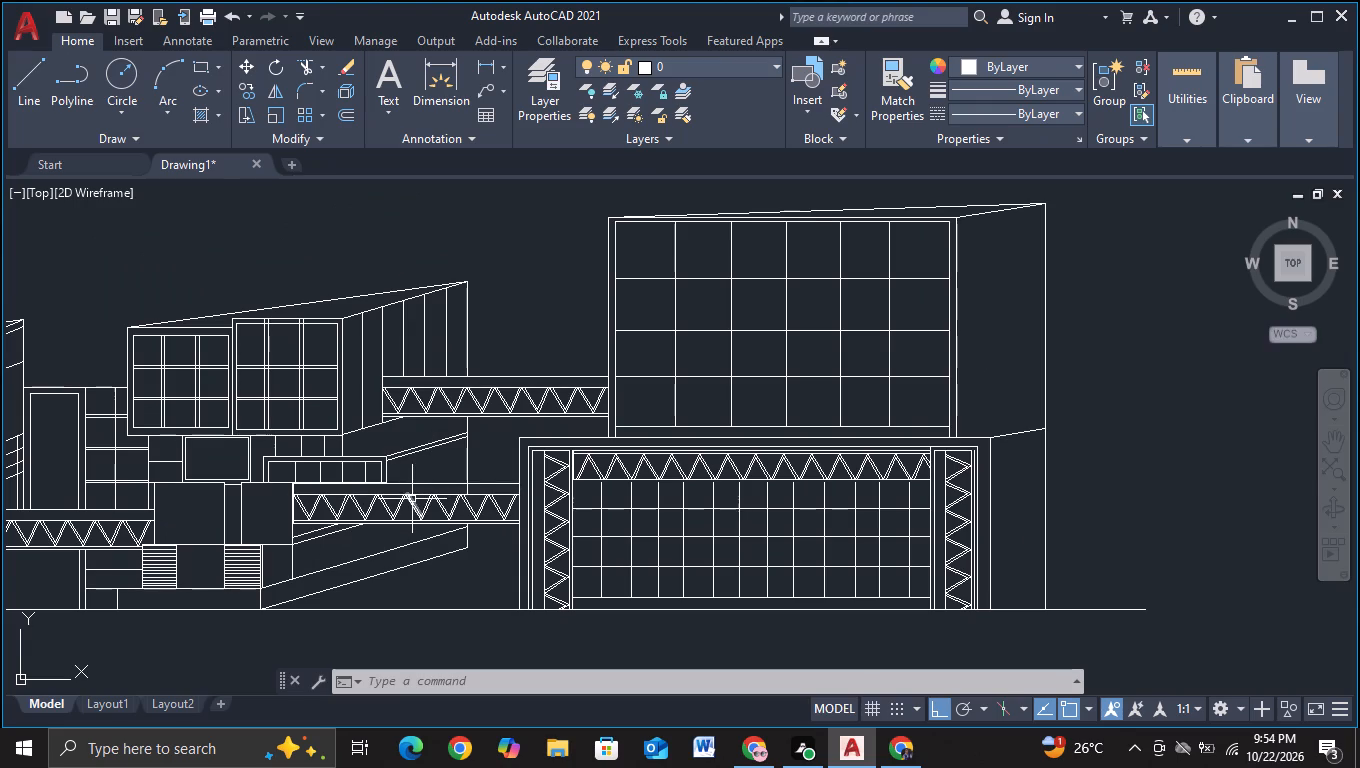
{"action": "middle_click_drag", "start_coordinate": [408, 436], "coordinate": [399, 519]}
{"action": "scroll", "coordinate": [399, 519], "scroll_direction": "up", "scroll_amount": 2}
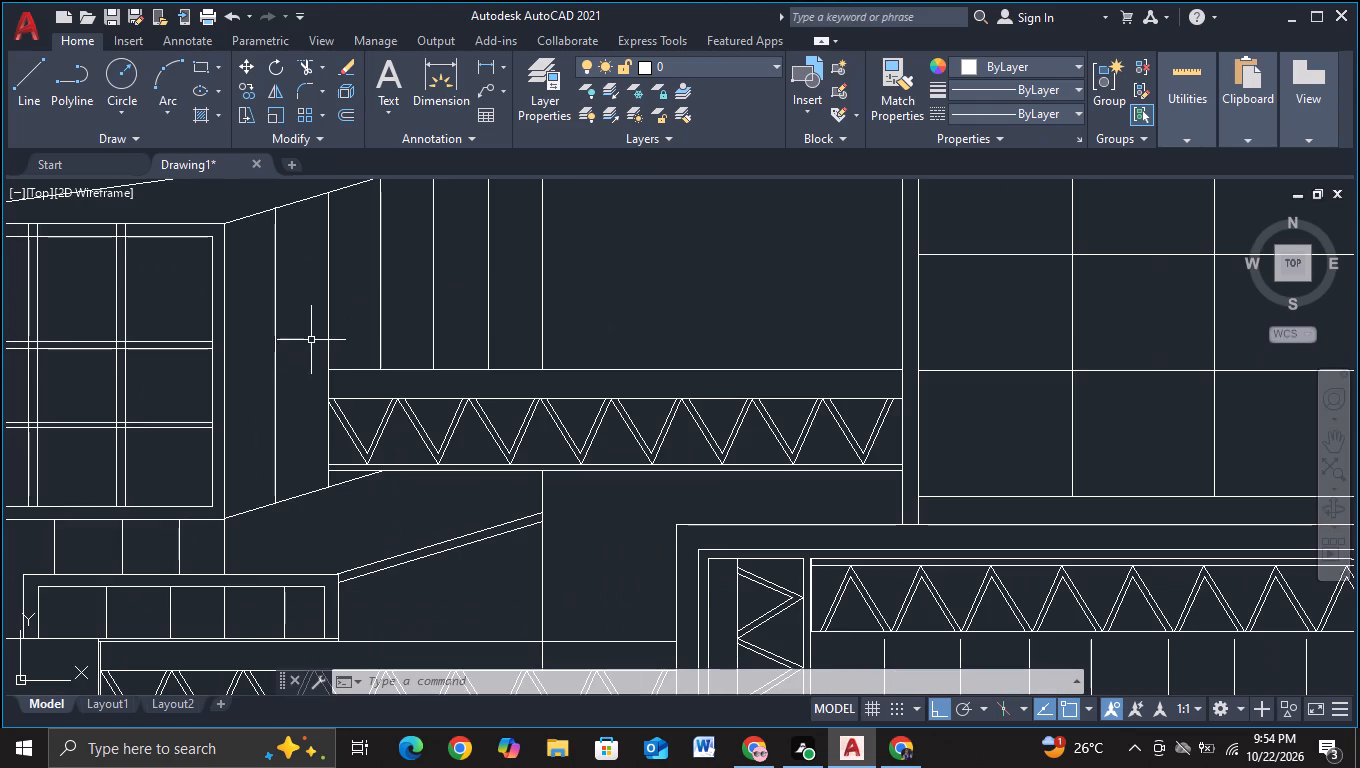
{"action": "left_click", "coordinate": [311, 340]}
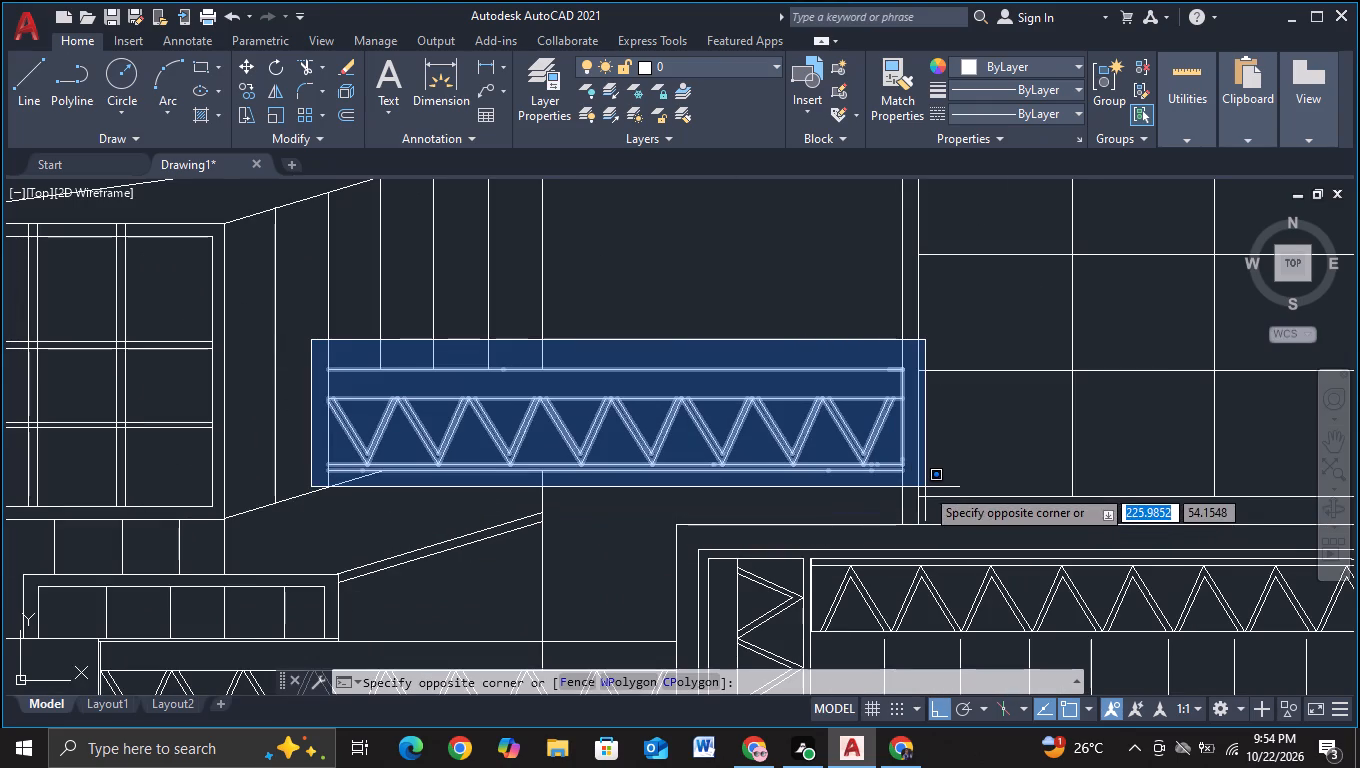
{"action": "left_click", "coordinate": [925, 487]}
{"action": "key", "text": "c"}
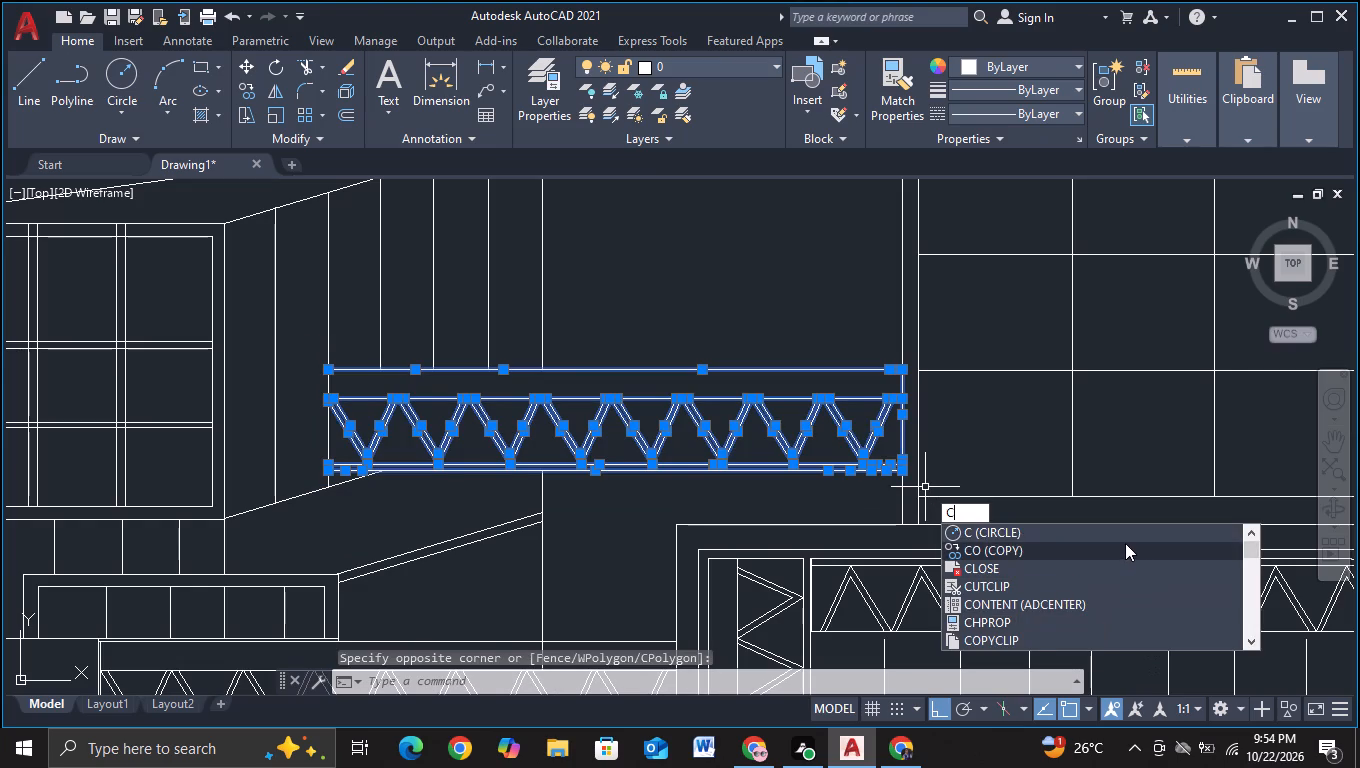
{"action": "left_click", "coordinate": [1124, 544]}
{"action": "left_click_drag", "start_coordinate": [690, 454], "coordinate": [717, 448]}
{"action": "scroll", "coordinate": [1046, 404], "scroll_direction": "down", "scroll_amount": 3}
{"action": "middle_click_drag", "start_coordinate": [1046, 404], "coordinate": [1016, 412]}
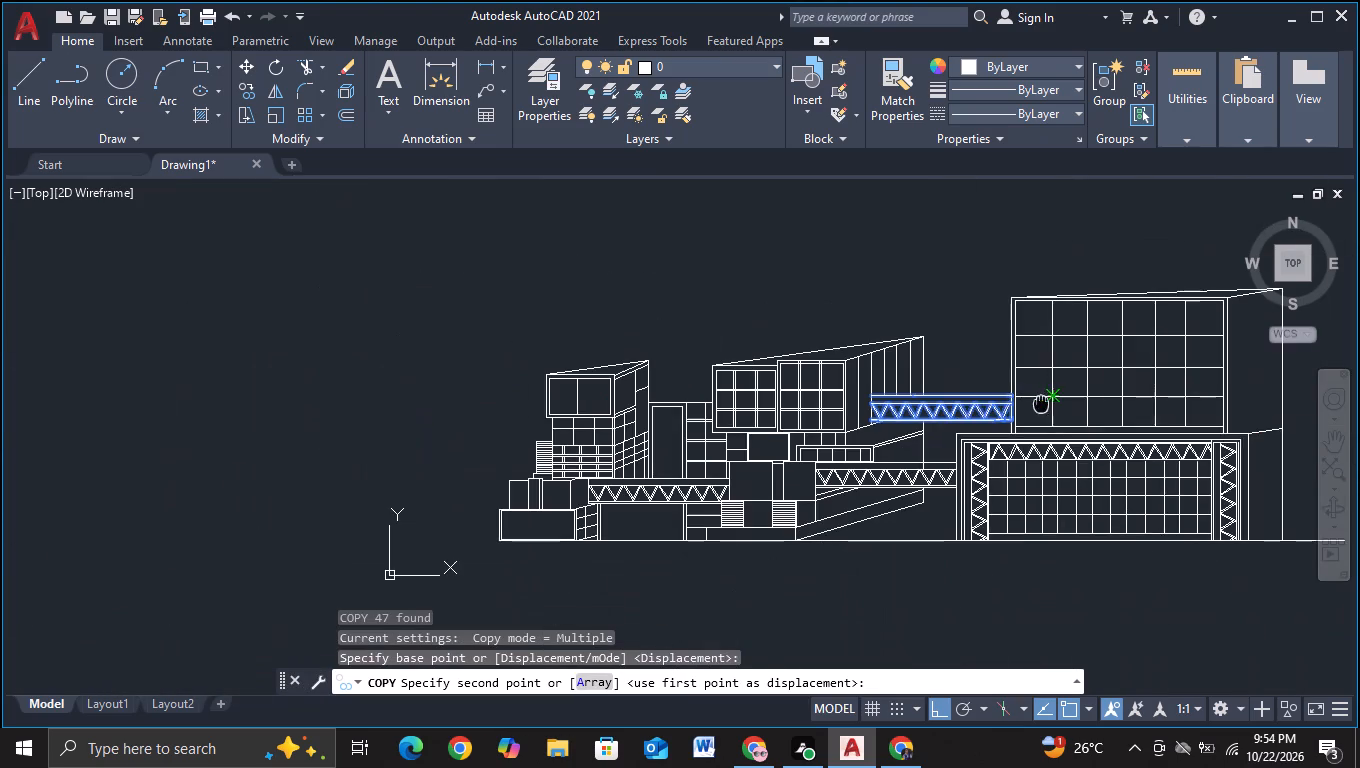
{"action": "middle_click_drag", "start_coordinate": [1016, 412], "coordinate": [0, 547]}
{"action": "scroll", "coordinate": [275, 540], "scroll_direction": "up", "scroll_amount": 2}
{"action": "middle_click_drag", "start_coordinate": [267, 556], "coordinate": [543, 458]}
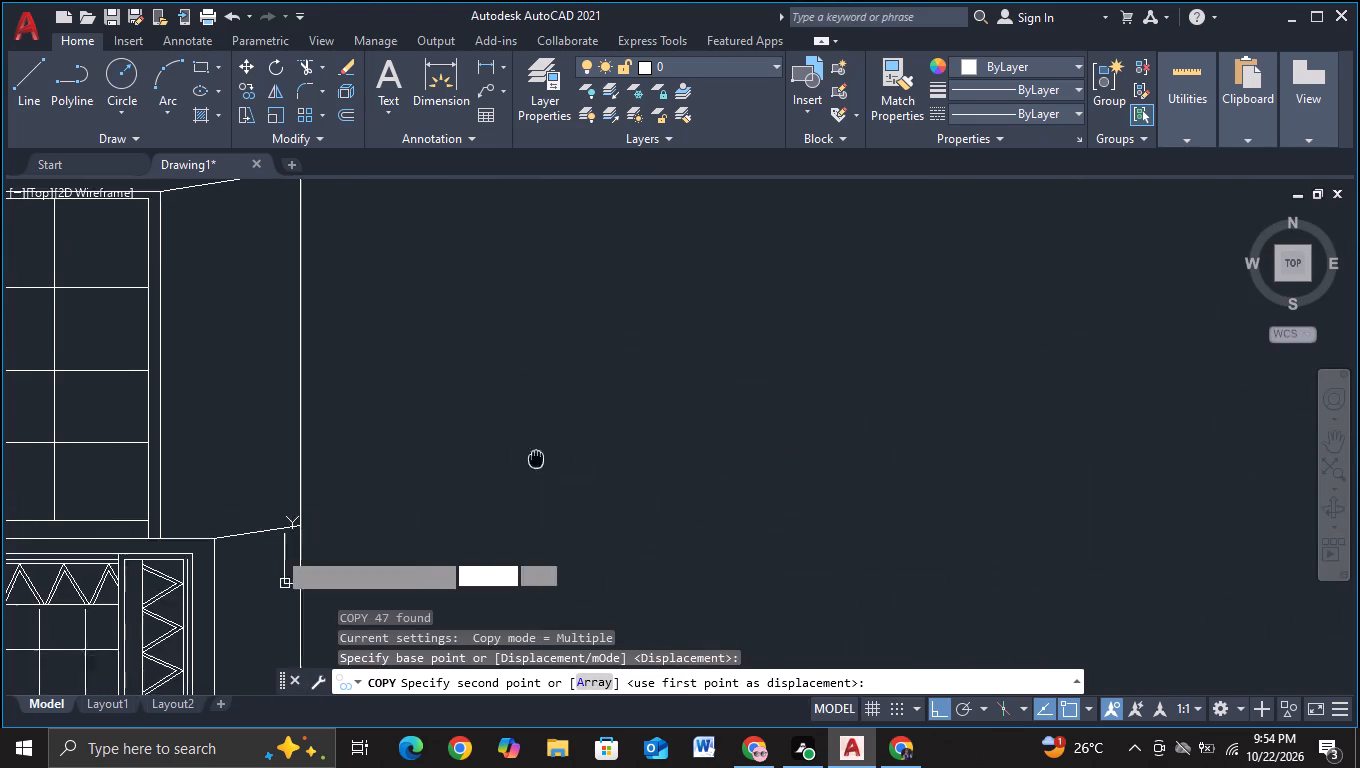
{"action": "middle_click_drag", "start_coordinate": [543, 458], "coordinate": [556, 456]}
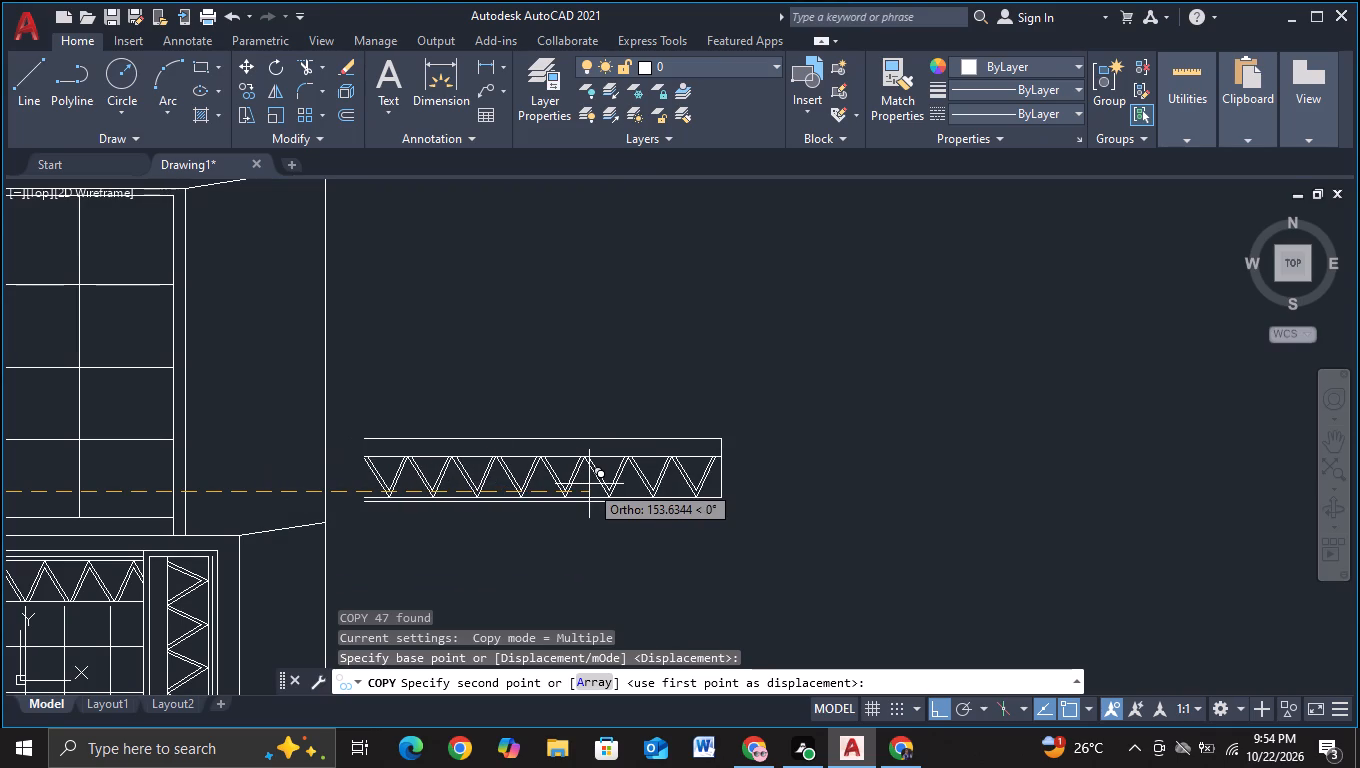
{"action": "left_click", "coordinate": [642, 484]}
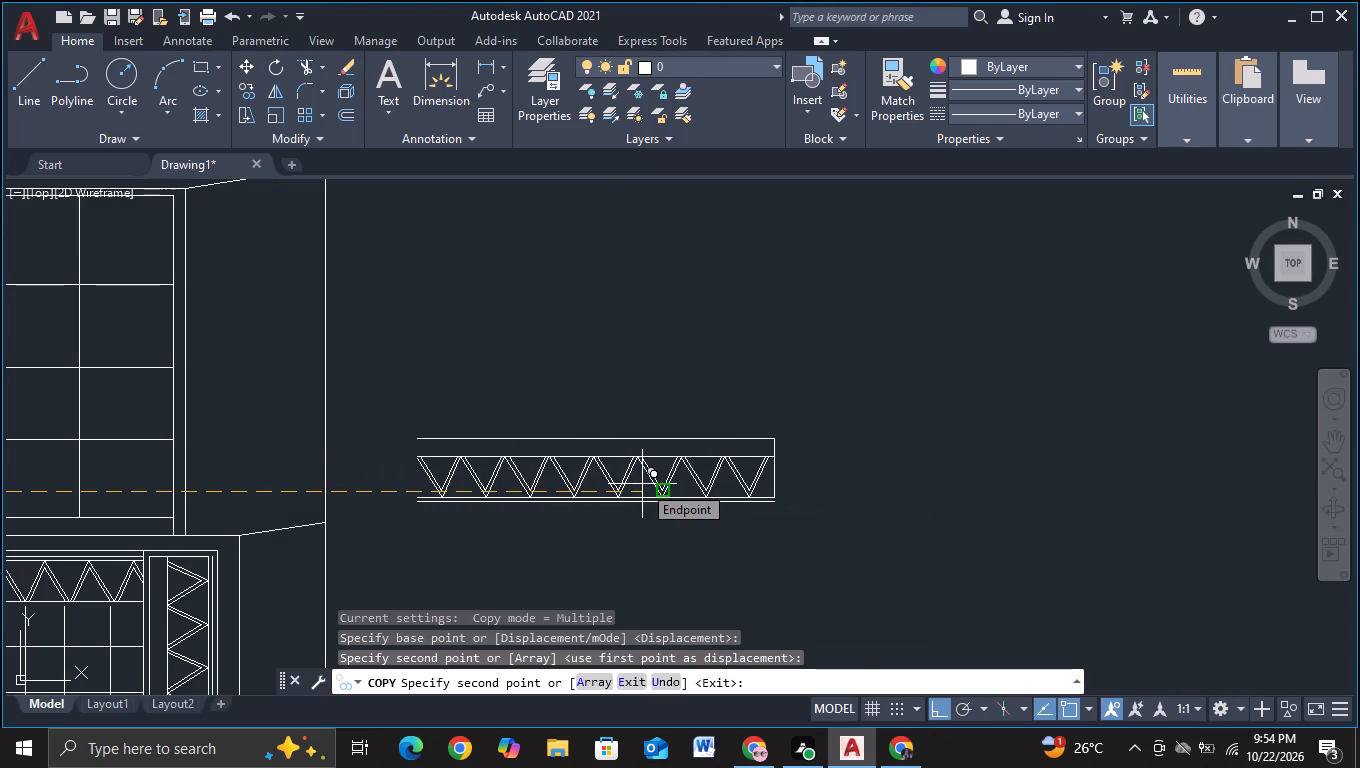
{"action": "key", "text": "Escape"}
Draw a stepped outline from the upper glazing's right edge at a mullion: outward past the side face, straight down, and back across its vertical edge.
{"action": "left_click", "coordinate": [19, 110]}
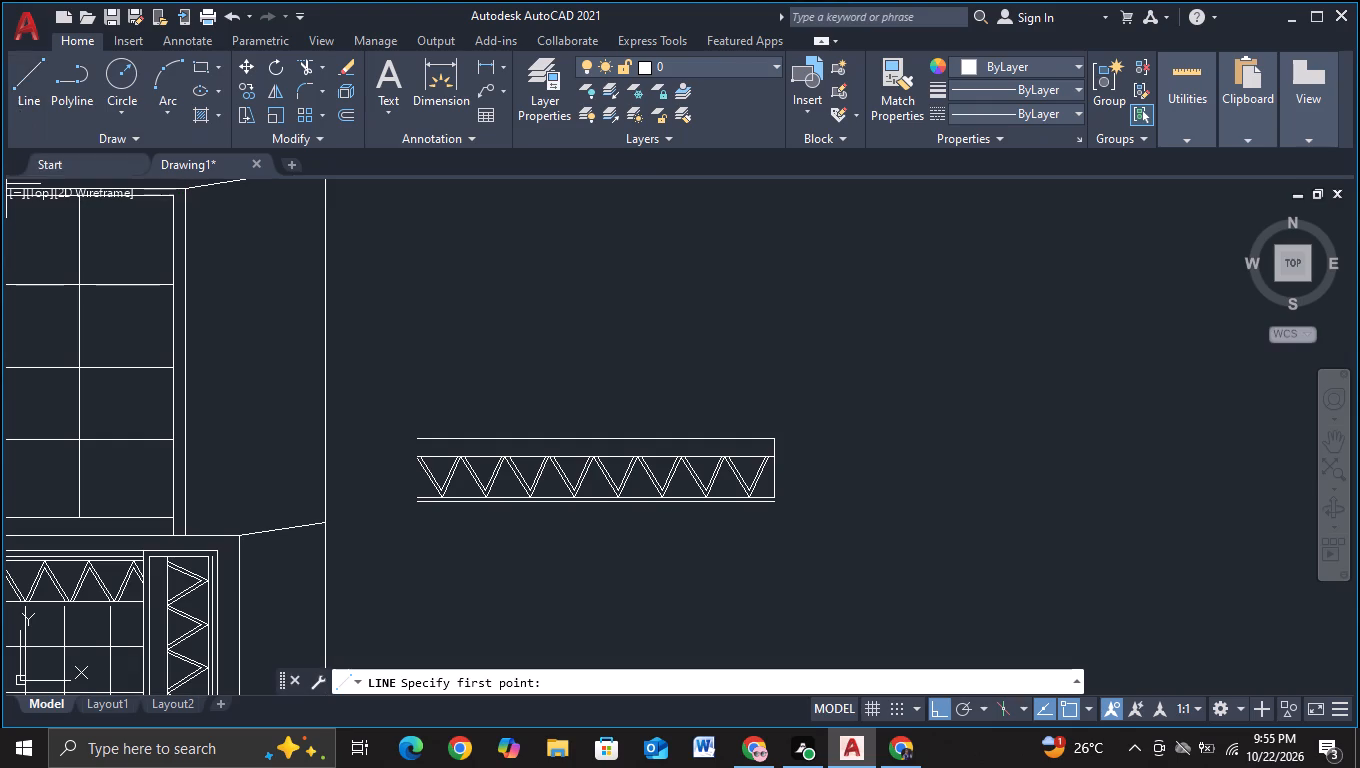
{"action": "left_click", "coordinate": [167, 367]}
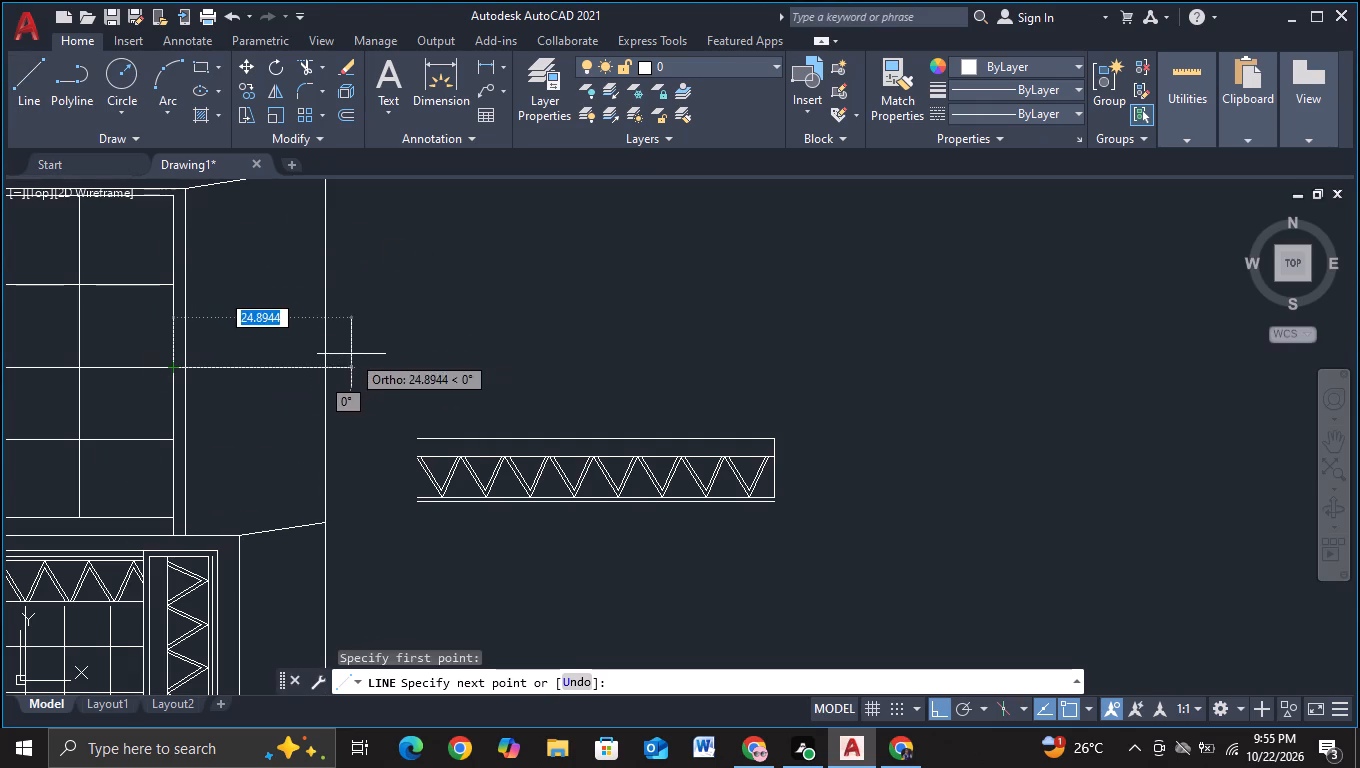
{"action": "left_click", "coordinate": [384, 351]}
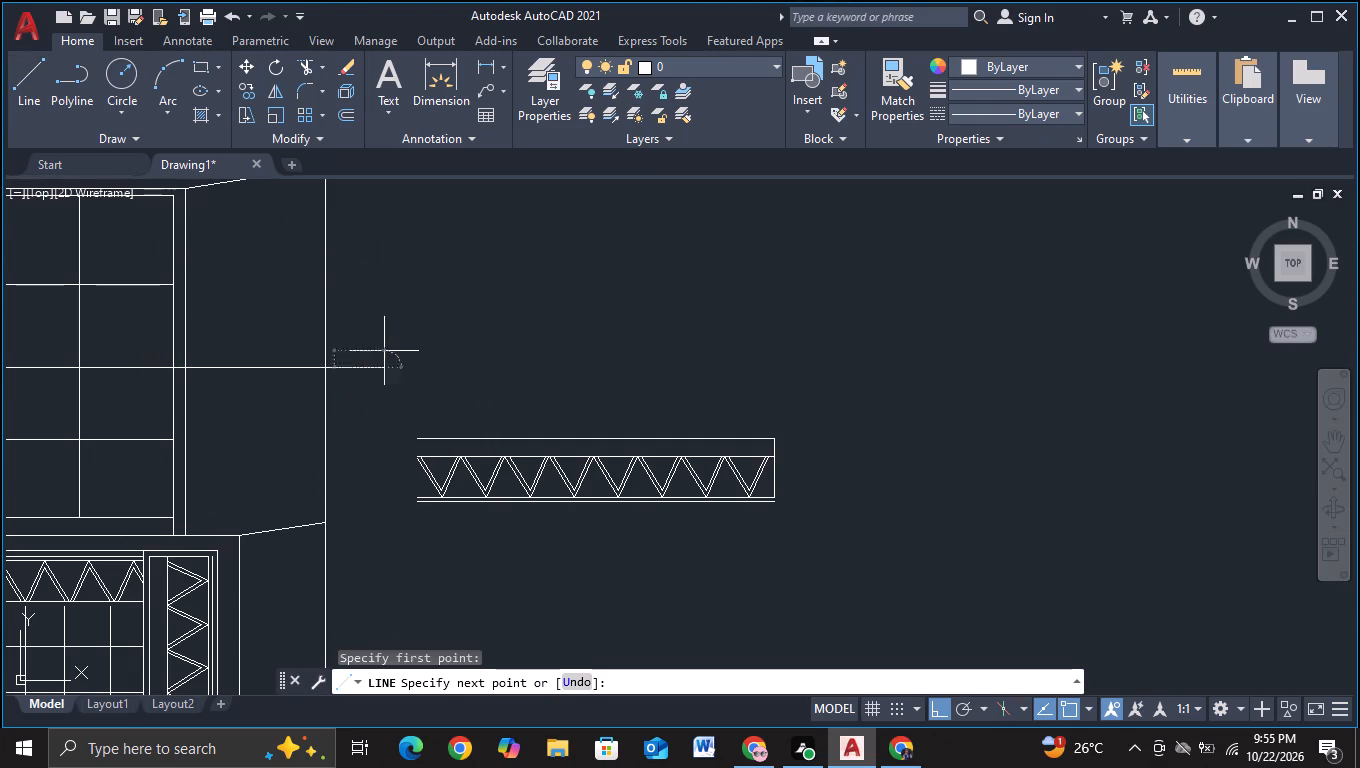
{"action": "middle_click_drag", "start_coordinate": [380, 565], "coordinate": [405, 397]}
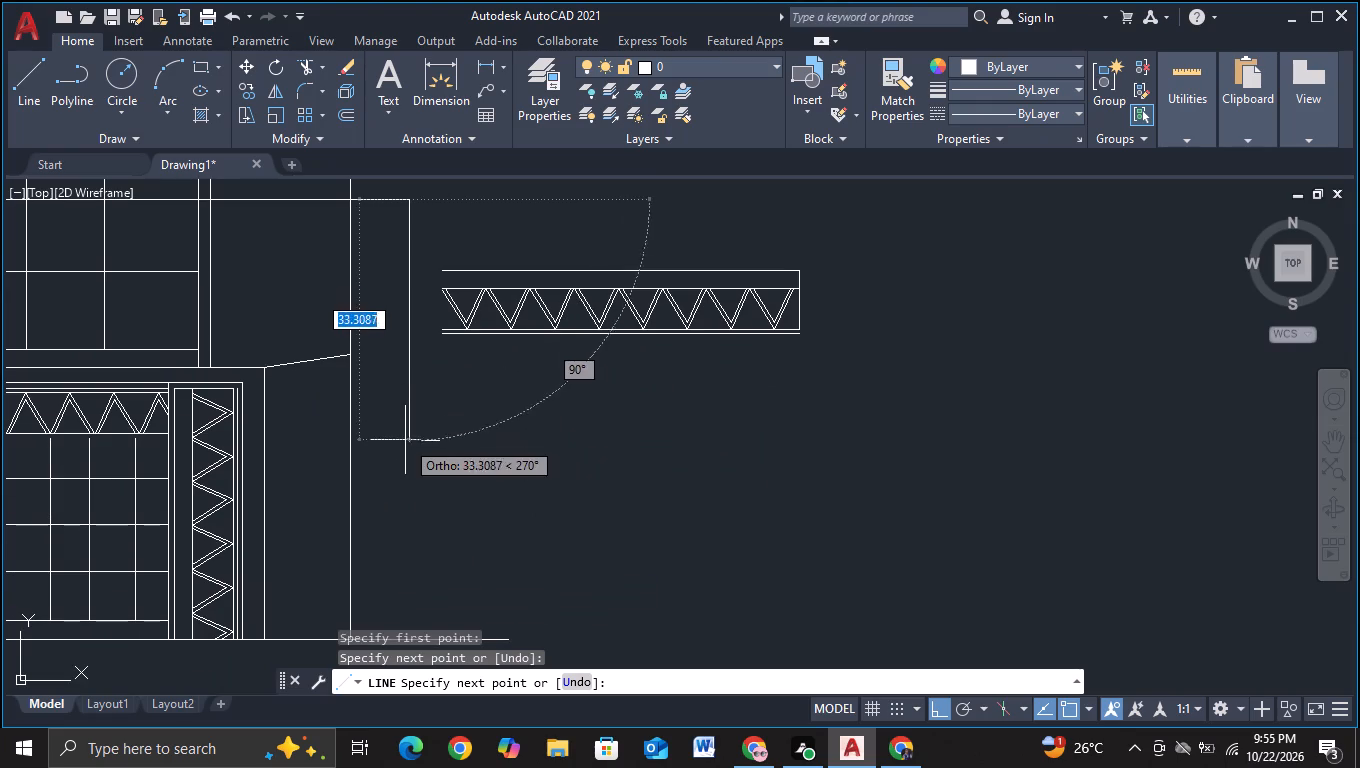
{"action": "left_click", "coordinate": [405, 504]}
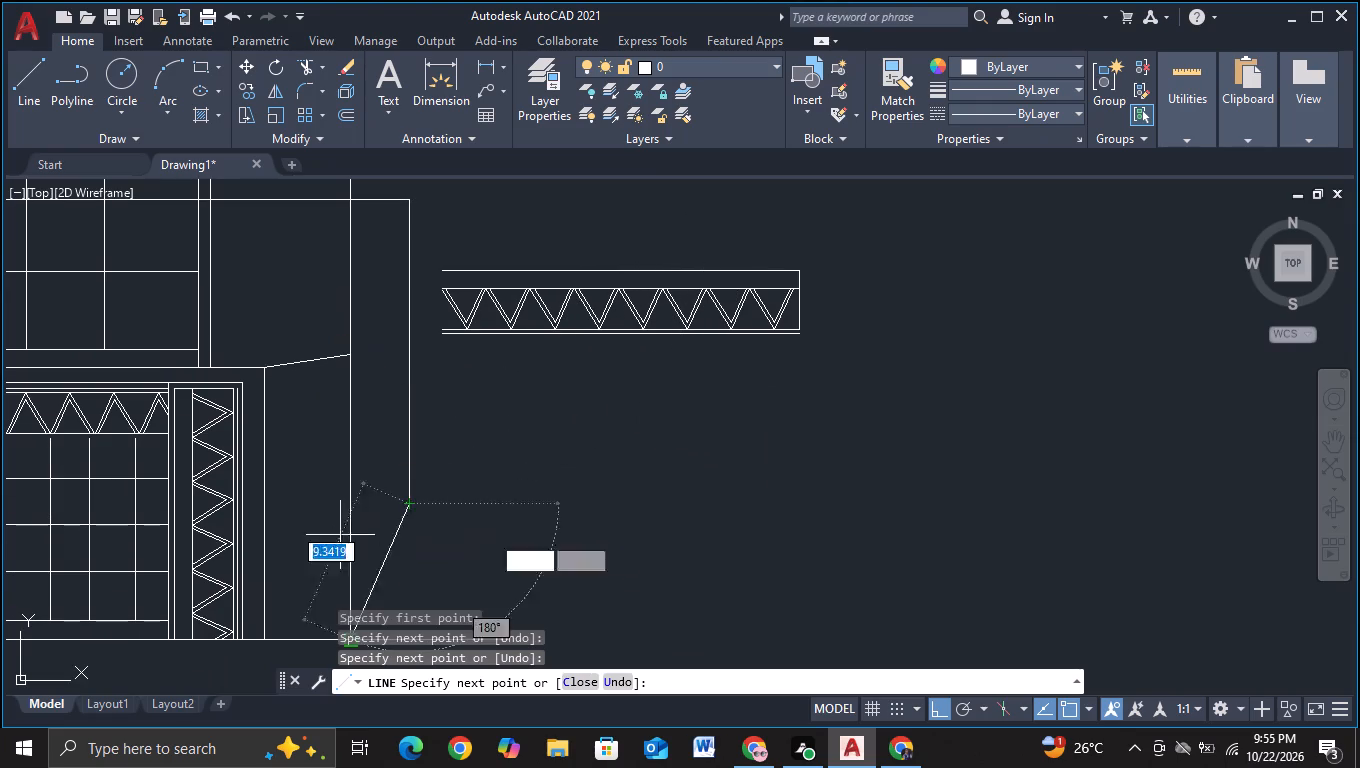
{"action": "left_click", "coordinate": [312, 534]}
{"action": "key", "text": "Escape"}
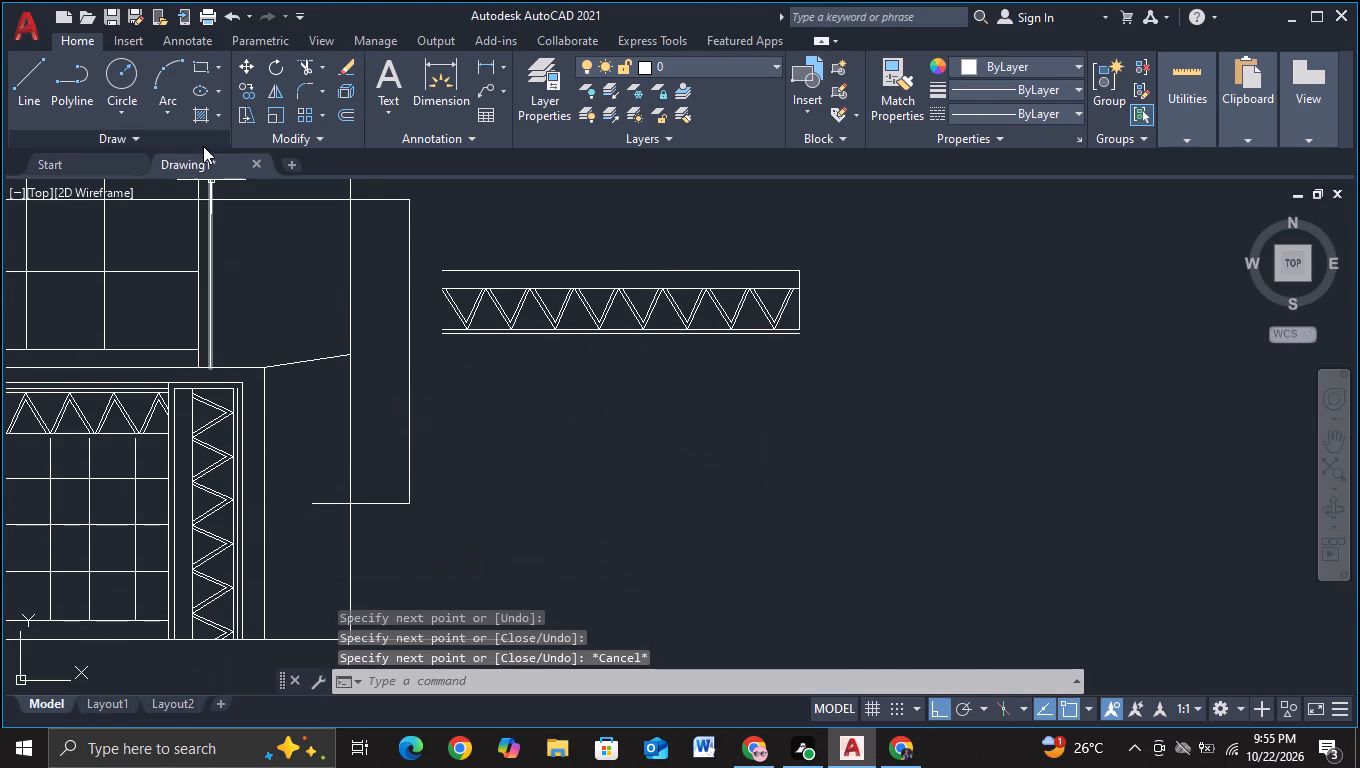
Trim the outline's overhanging stub and the side-face edge between its two horizontal lines, and remove the short sloping line left inside.
{"action": "left_click", "coordinate": [300, 70]}
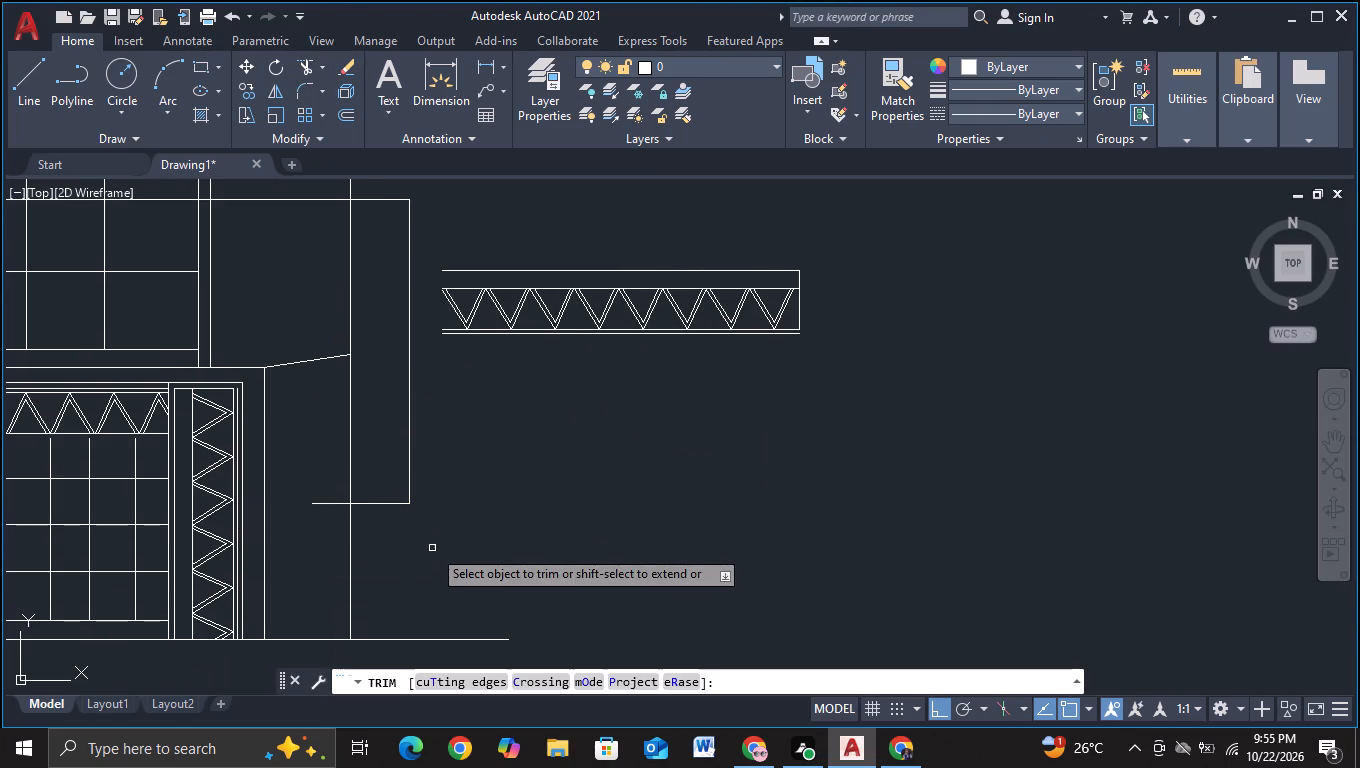
{"action": "left_click", "coordinate": [331, 502]}
{"action": "left_click_drag", "start_coordinate": [333, 430], "coordinate": [344, 427]}
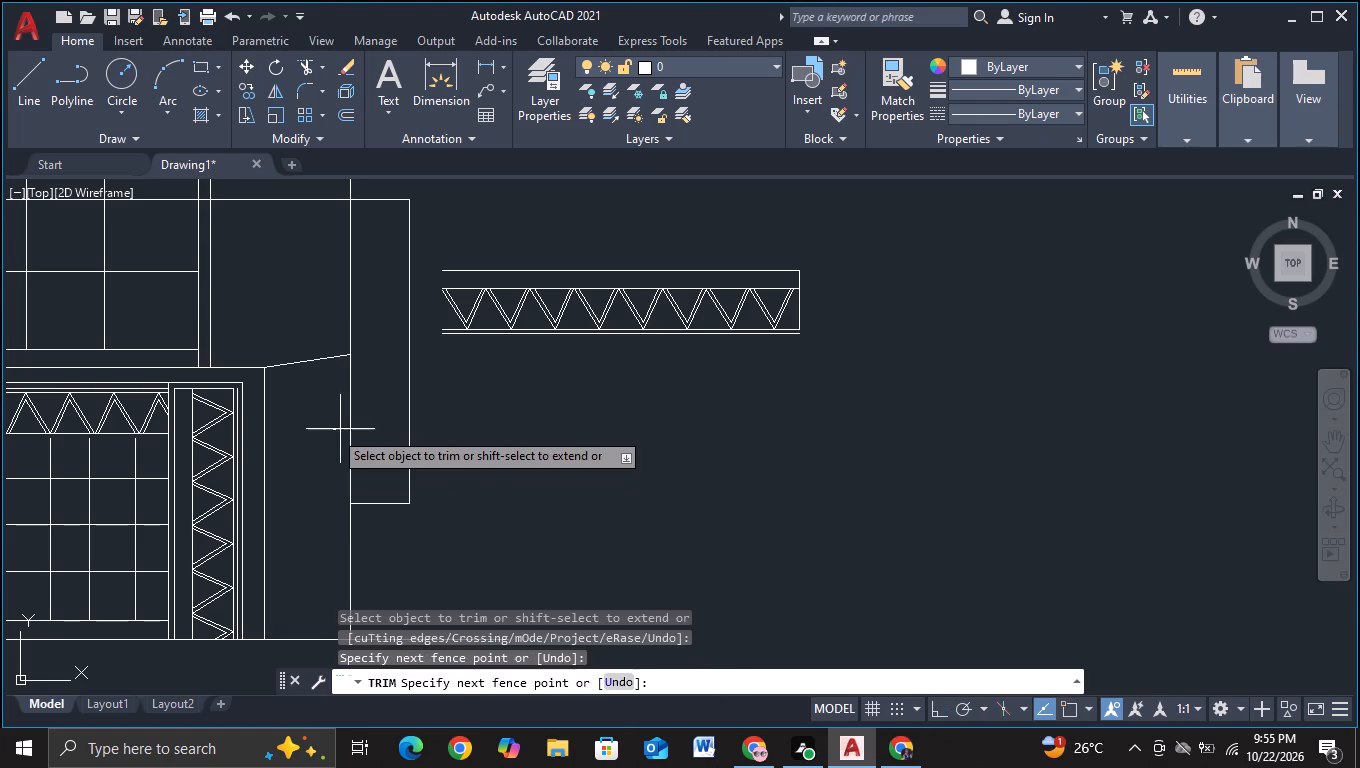
{"action": "left_click_drag", "start_coordinate": [344, 427], "coordinate": [368, 418]}
{"action": "left_click_drag", "start_coordinate": [341, 320], "coordinate": [376, 303]}
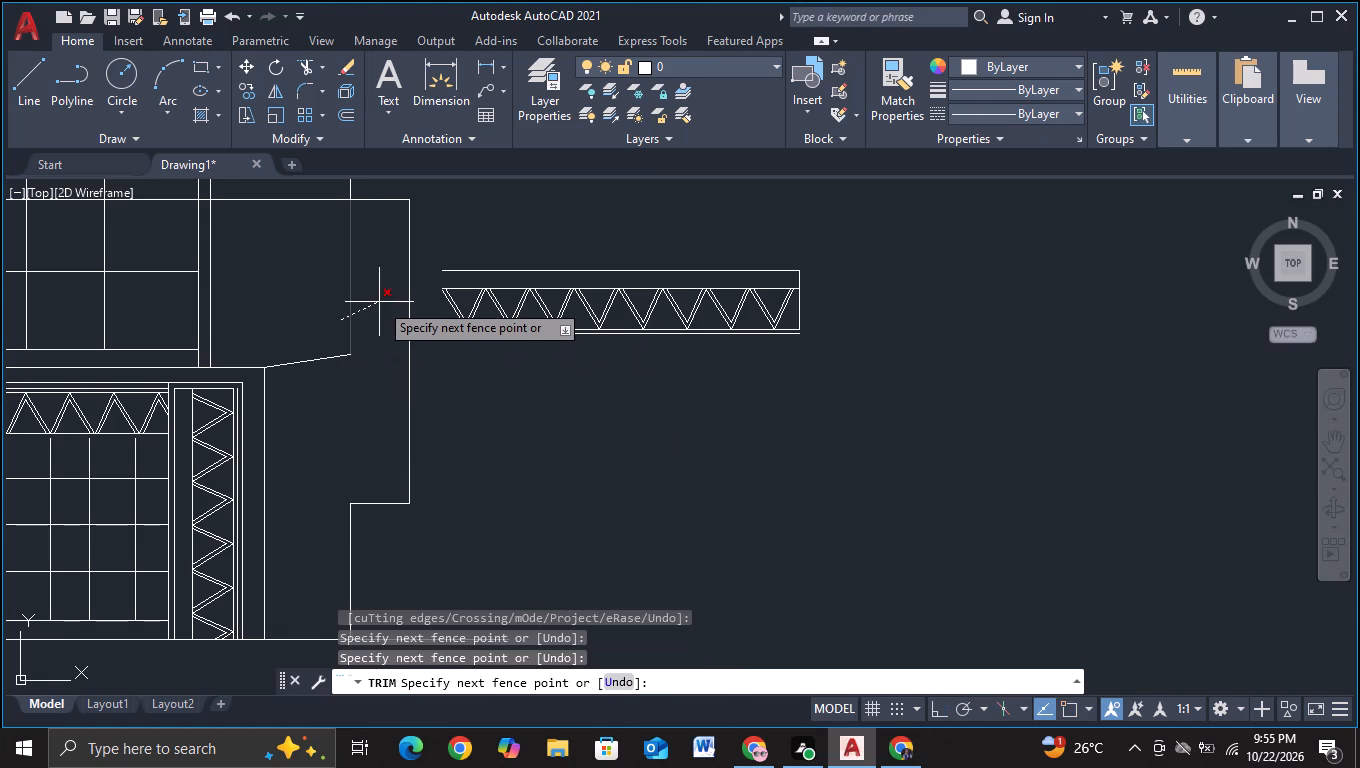
{"action": "left_click", "coordinate": [379, 302]}
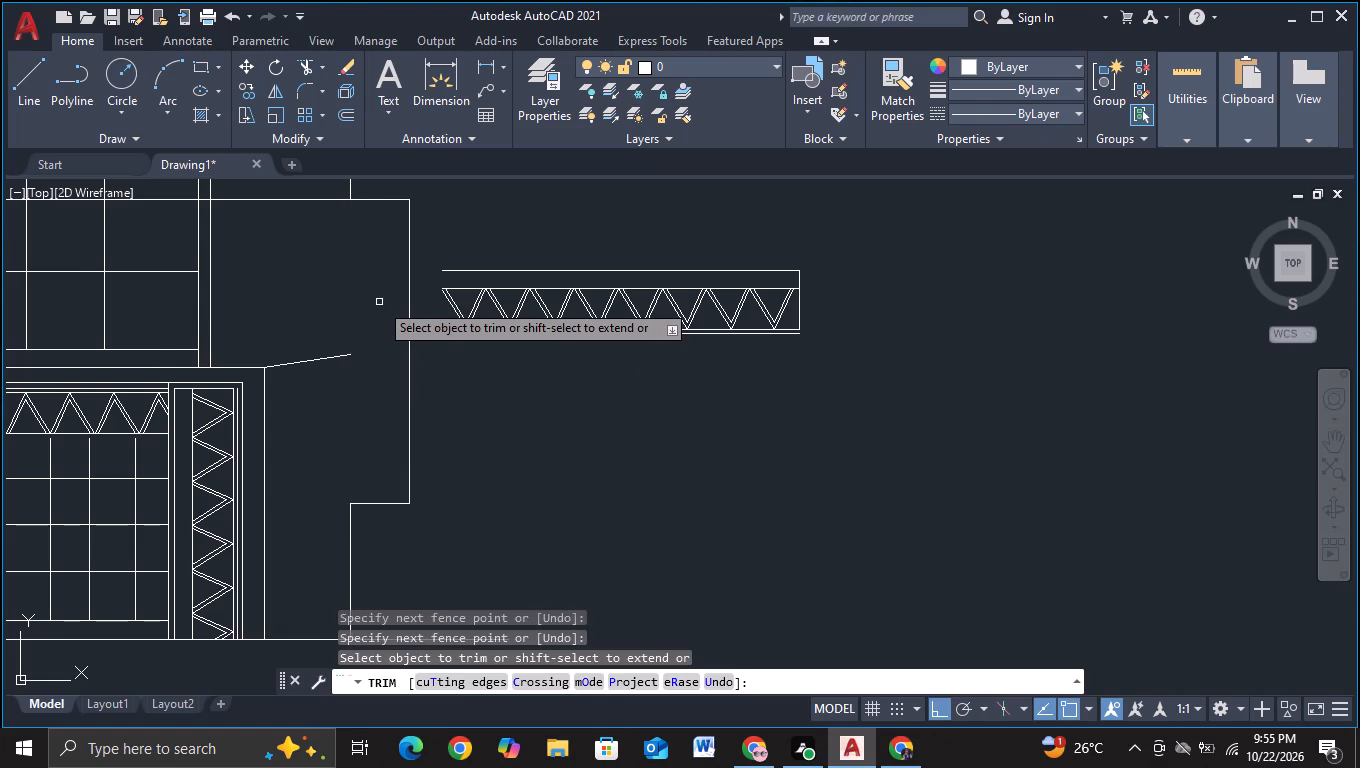
{"action": "scroll", "coordinate": [379, 302], "scroll_direction": "down", "scroll_amount": 1}
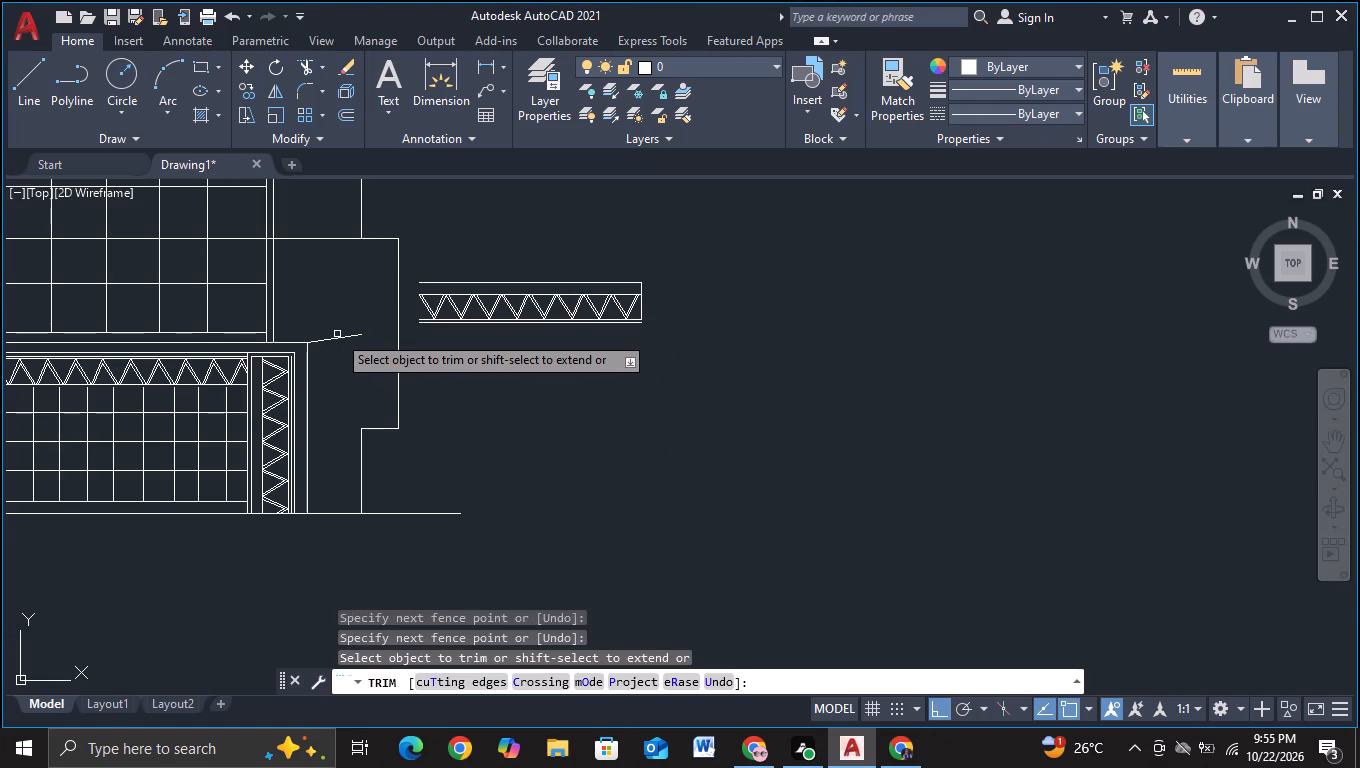
{"action": "left_click", "coordinate": [337, 336]}
Draw a line about 12.9 units long at 18° from the lower block's outer top corner, continuing straight down to the outline's lower inner corner.
{"action": "middle_click_drag", "start_coordinate": [337, 337], "coordinate": [336, 450]}
{"action": "middle_click_drag", "start_coordinate": [336, 450], "coordinate": [337, 405]}
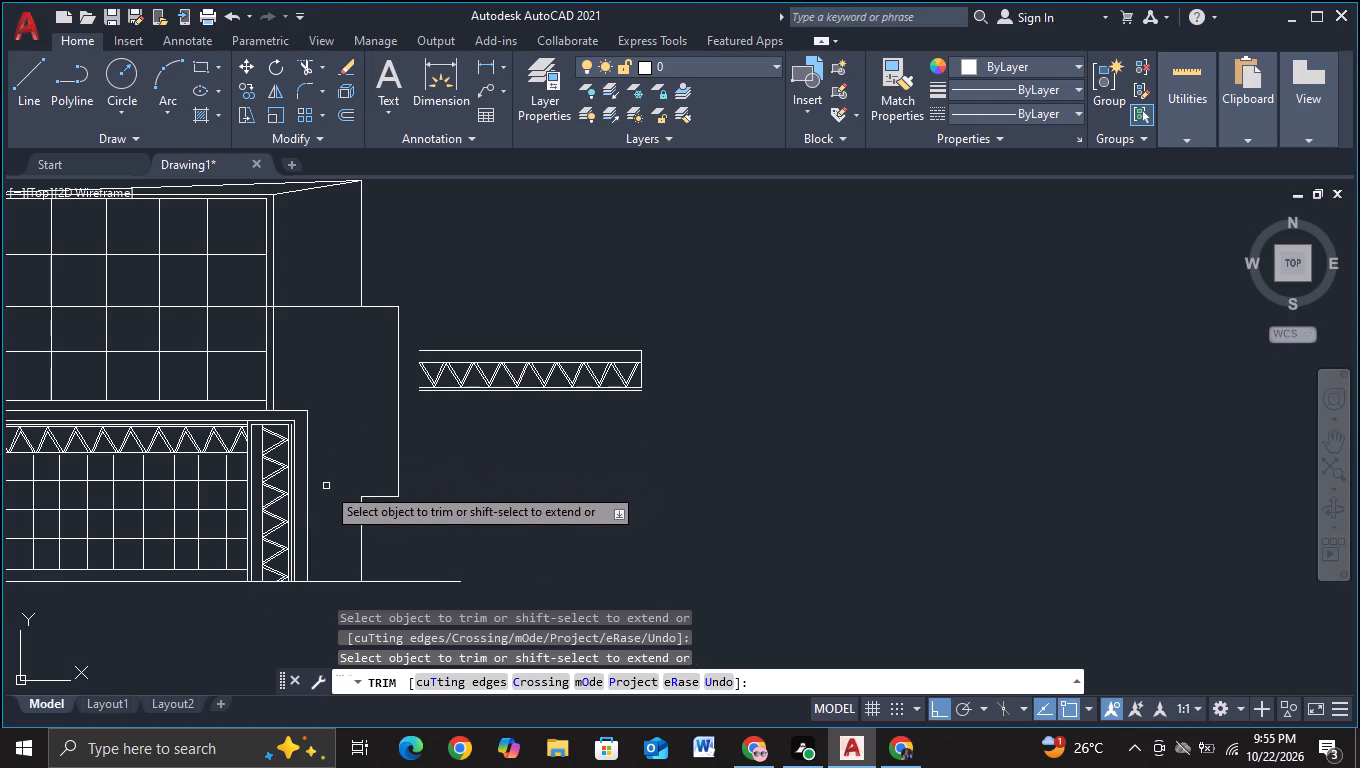
{"action": "left_click", "coordinate": [33, 106]}
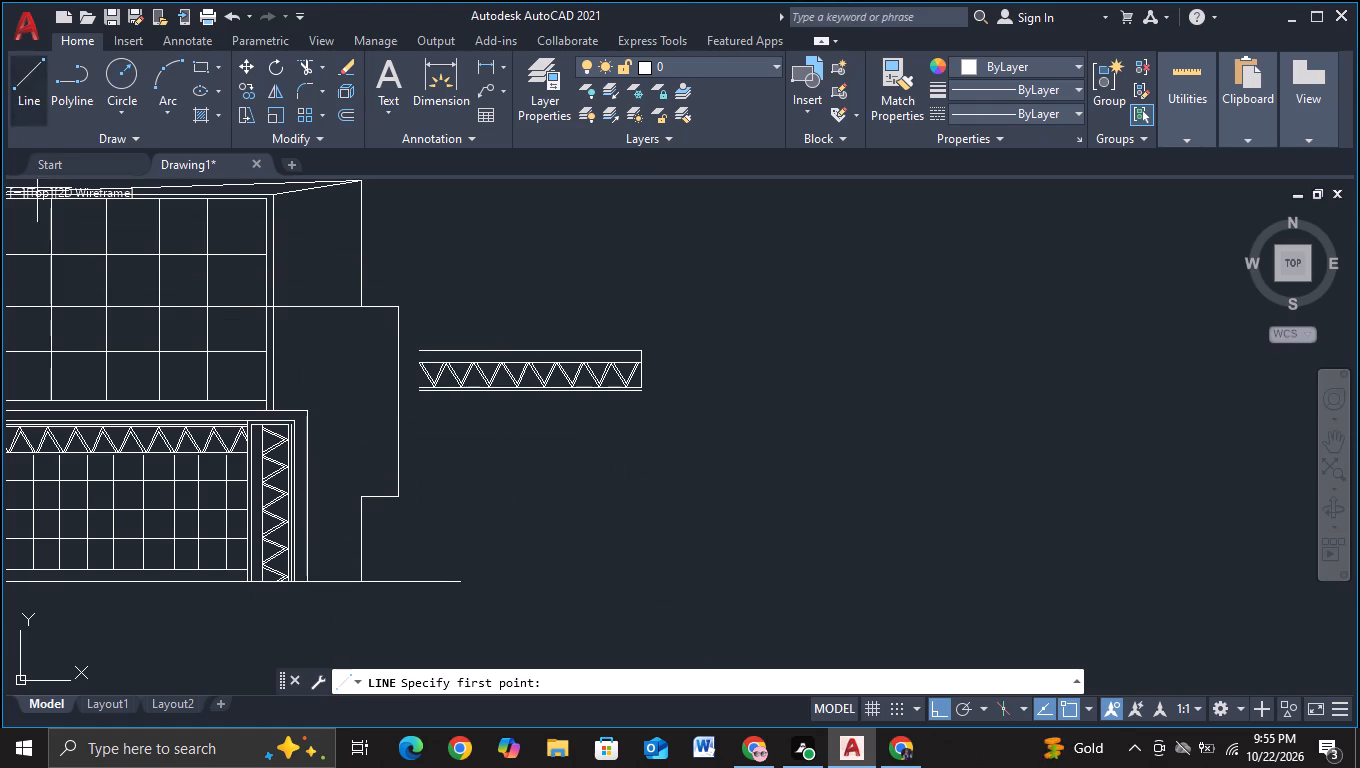
{"action": "left_click", "coordinate": [316, 409]}
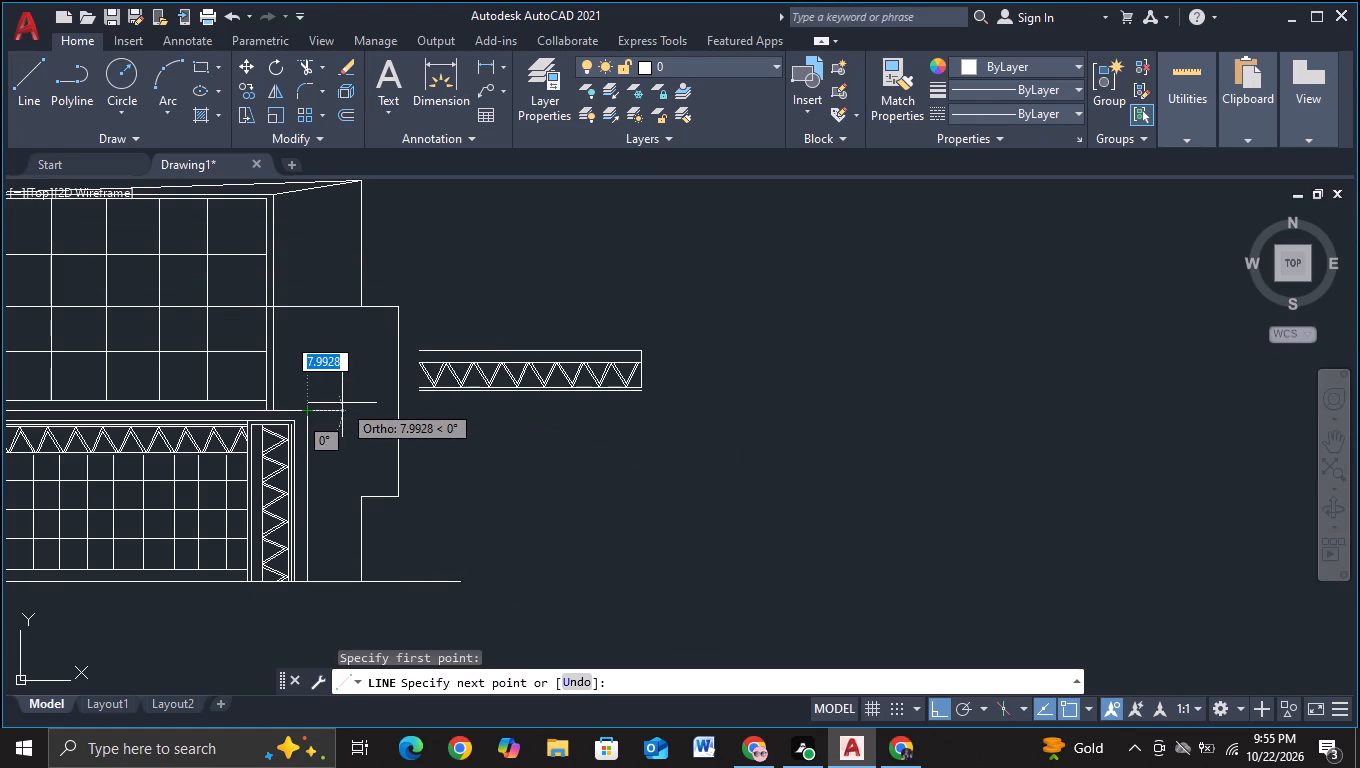
{"action": "key", "text": "F8"}
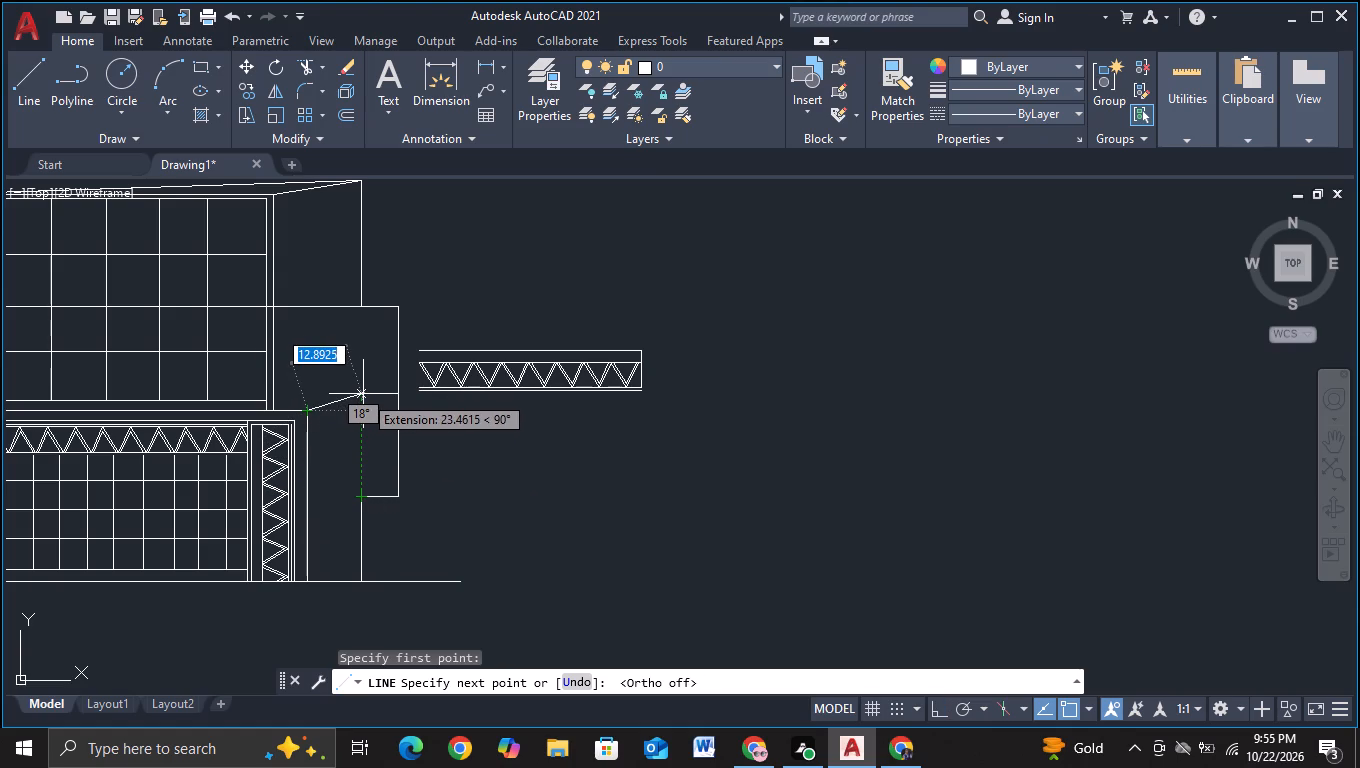
{"action": "left_click", "coordinate": [362, 395]}
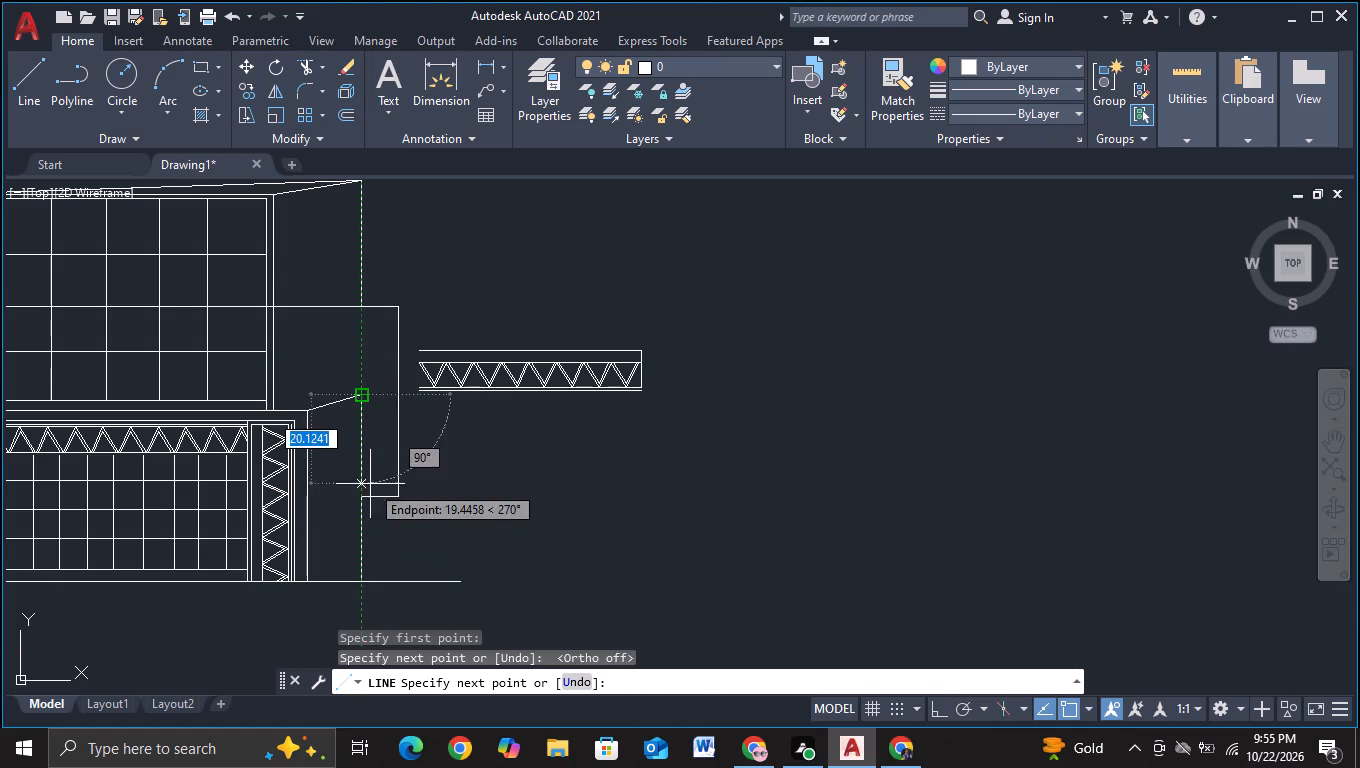
{"action": "left_click", "coordinate": [367, 493]}
{"action": "key", "text": "Escape"}
Draw a short horizontal line outward from the stepped outline's lower outer corner, continuing down past the ground line.
{"action": "scroll", "coordinate": [515, 476], "scroll_direction": "down", "scroll_amount": 2}
{"action": "middle_click_drag", "start_coordinate": [521, 484], "coordinate": [366, 459]}
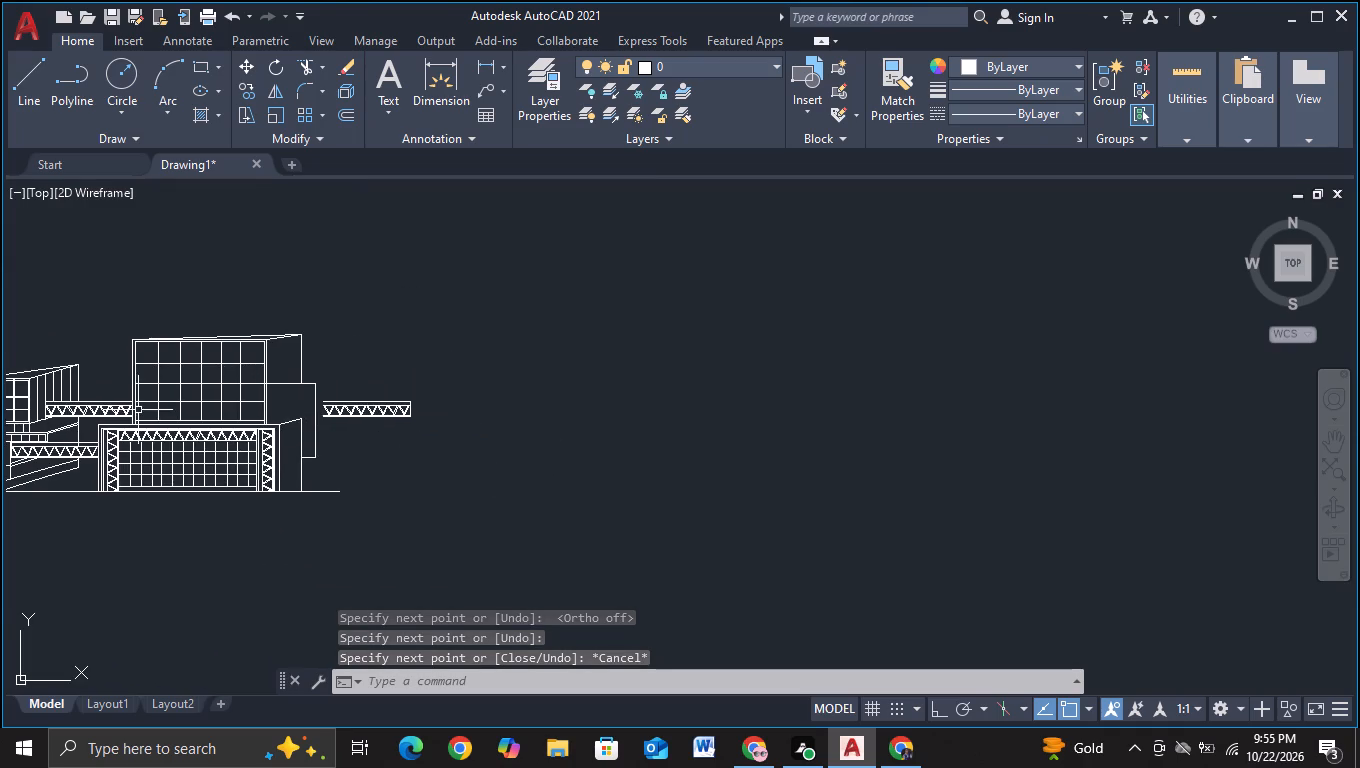
{"action": "left_click", "coordinate": [39, 91]}
{"action": "scroll", "coordinate": [340, 518], "scroll_direction": "up", "scroll_amount": 2}
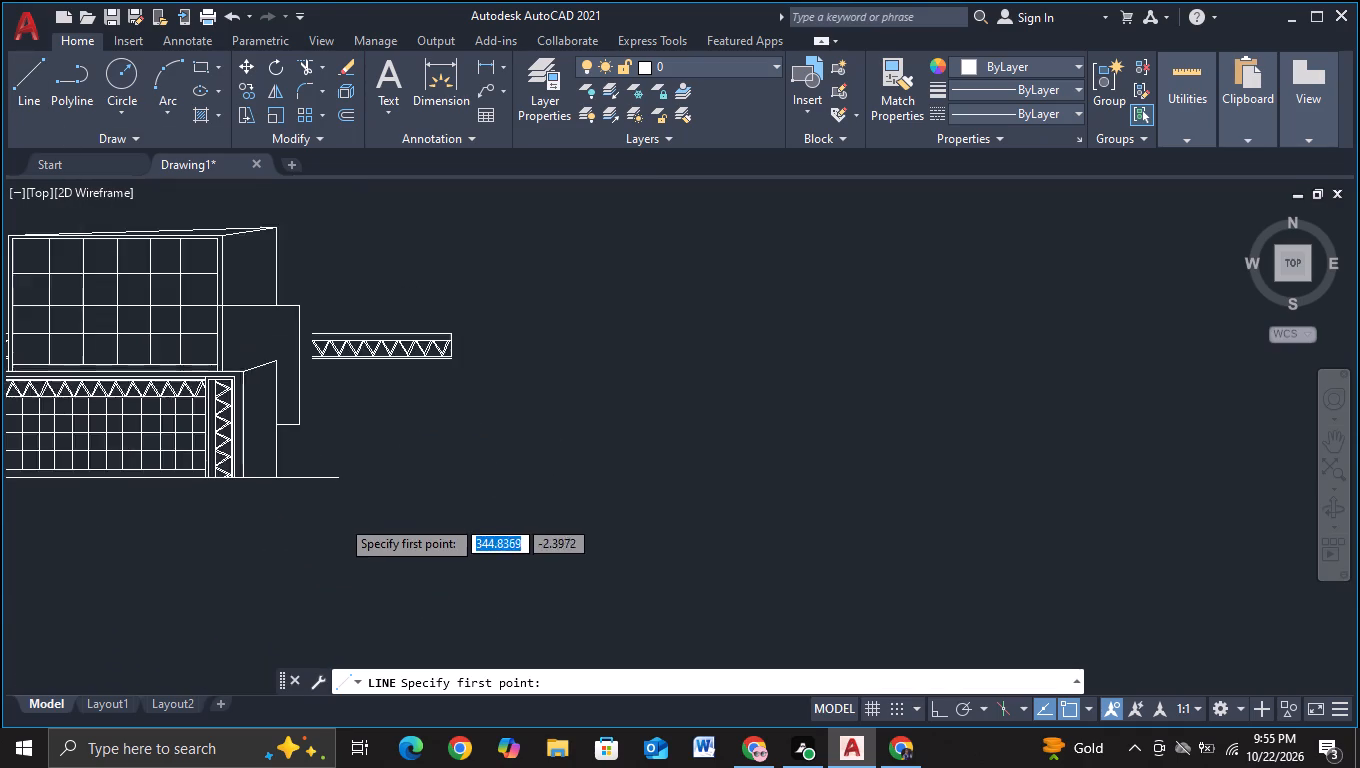
{"action": "left_click", "coordinate": [278, 373]}
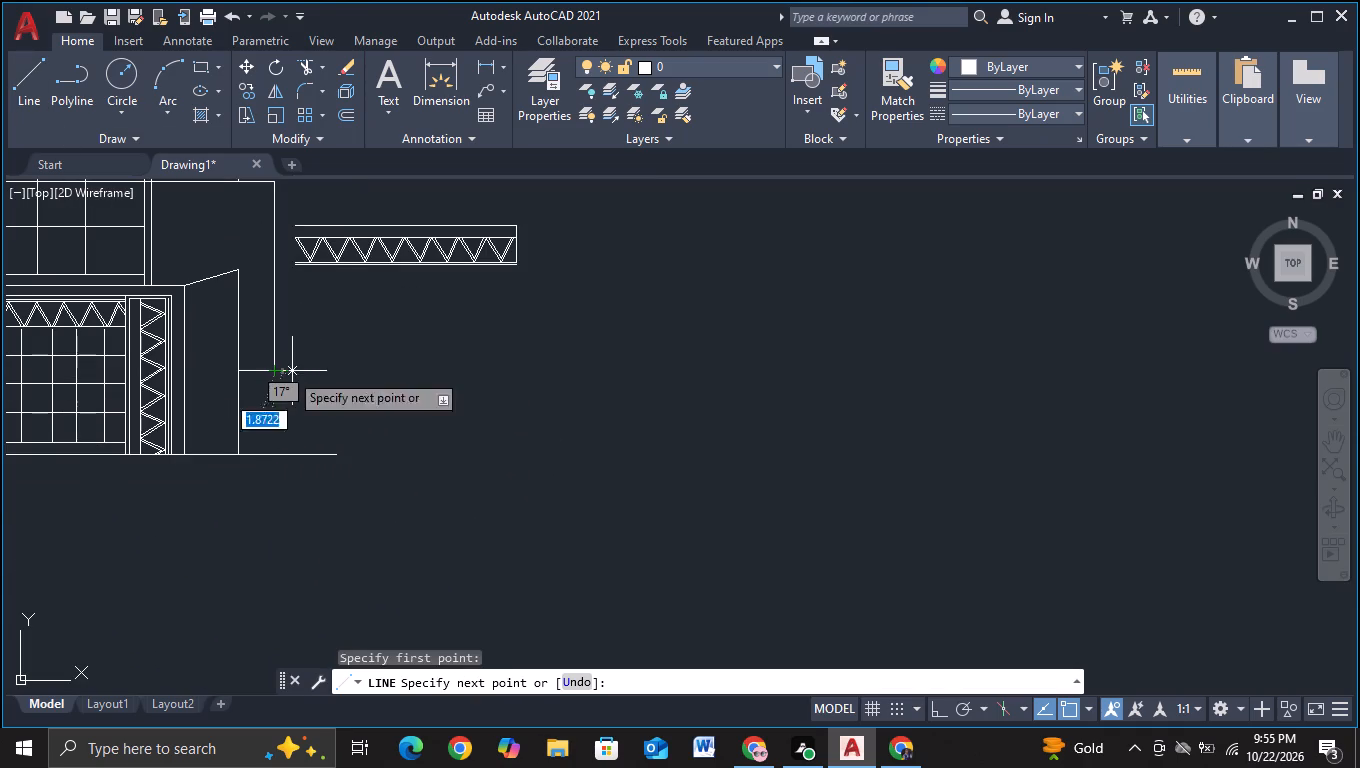
{"action": "left_click", "coordinate": [297, 367]}
{"action": "left_click", "coordinate": [296, 502]}
{"action": "key", "text": "Escape"}
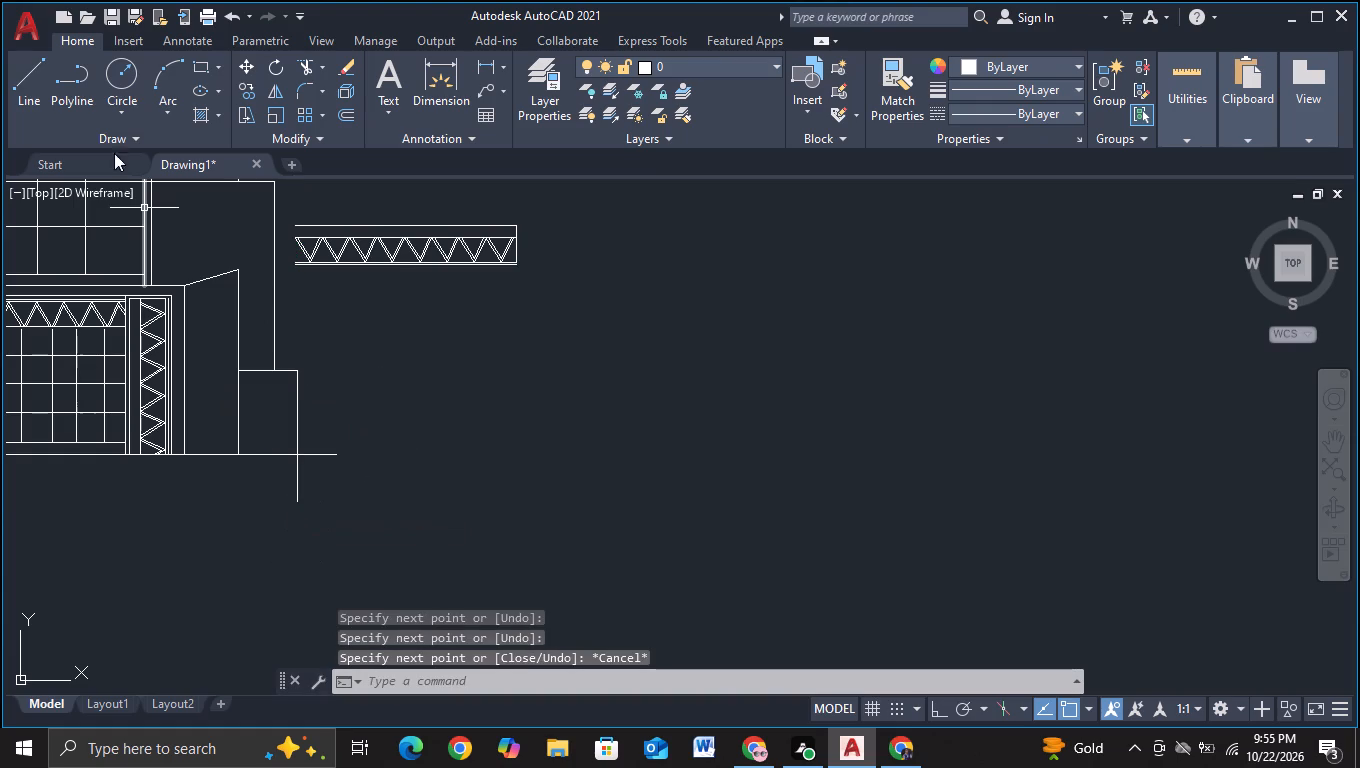
Trim the new vertical line where it extends below the ground line.
{"action": "left_click", "coordinate": [301, 63]}
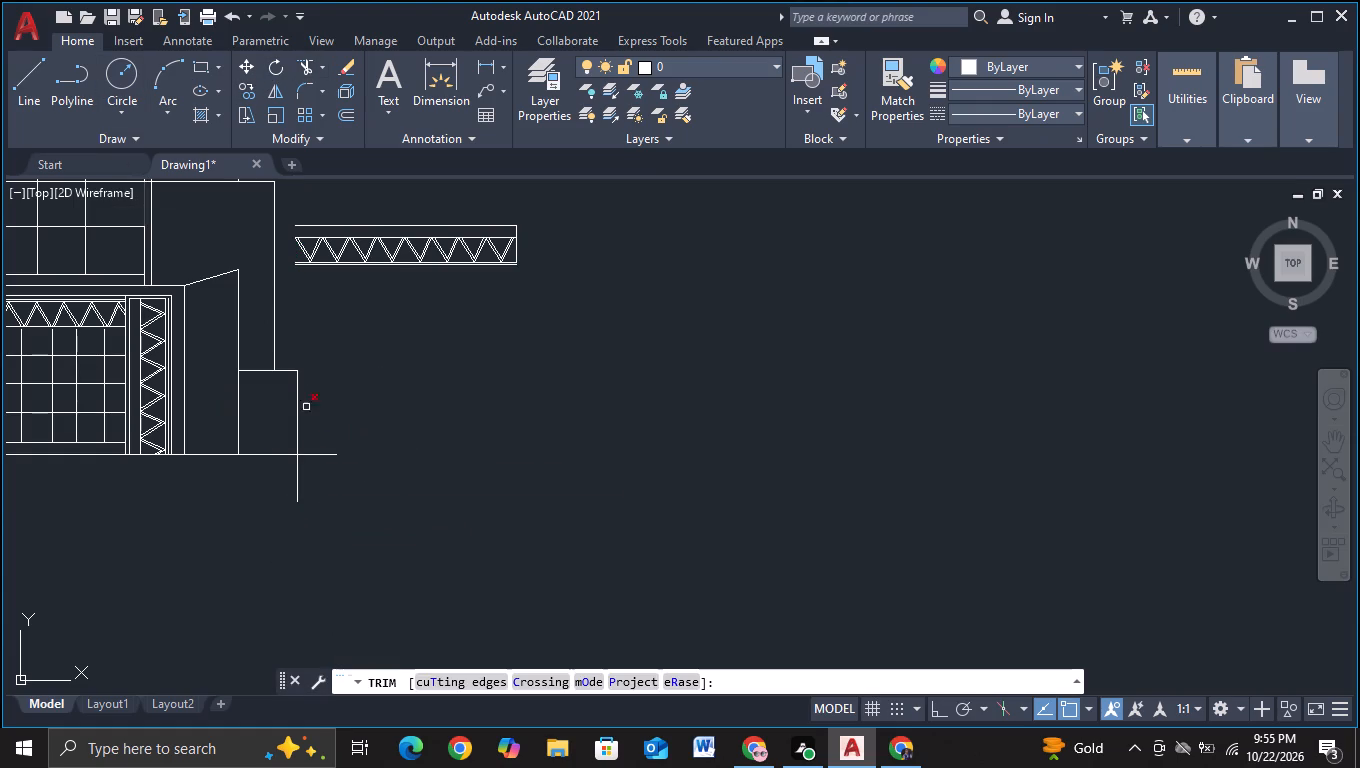
{"action": "left_click_drag", "start_coordinate": [269, 494], "coordinate": [390, 490]}
{"action": "scroll", "coordinate": [392, 490], "scroll_direction": "down", "scroll_amount": 2}
{"action": "middle_click_drag", "start_coordinate": [432, 488], "coordinate": [384, 494]}
{"action": "key", "text": "Escape"}
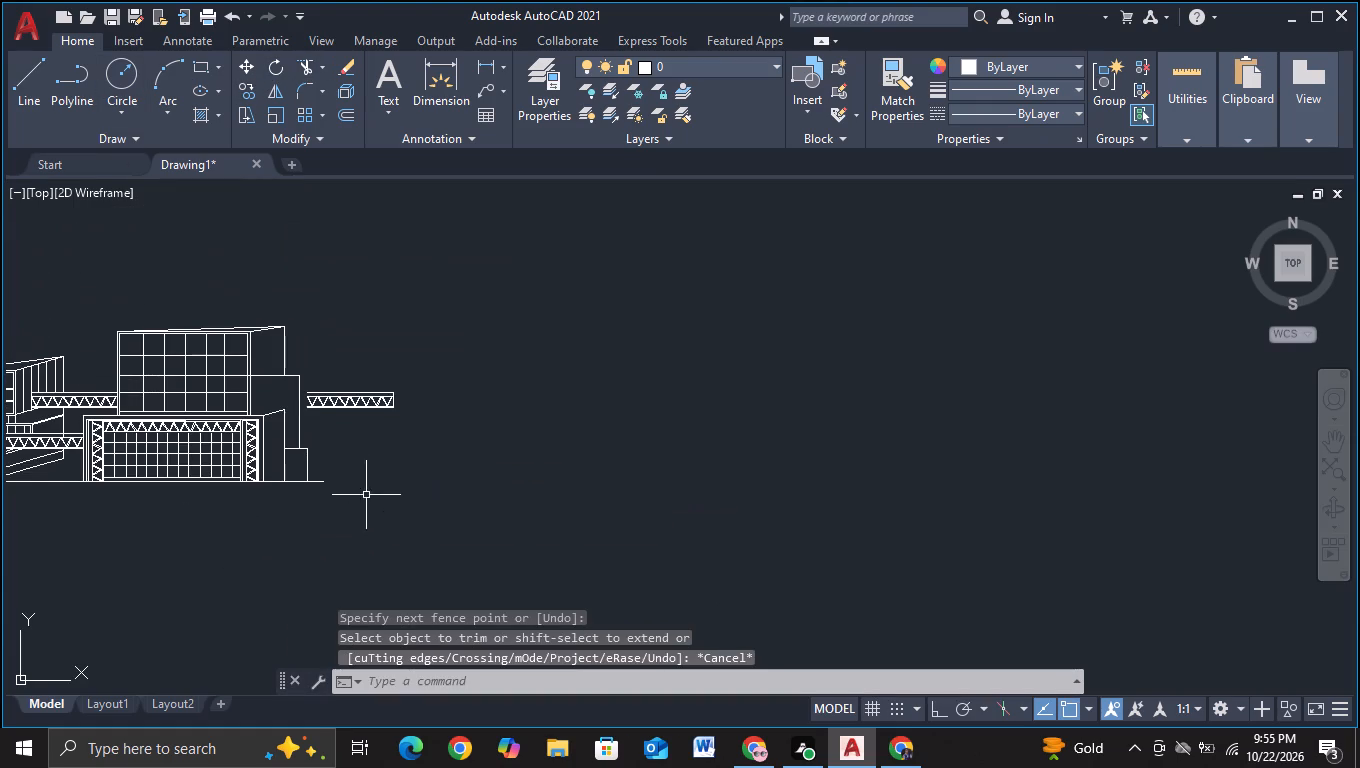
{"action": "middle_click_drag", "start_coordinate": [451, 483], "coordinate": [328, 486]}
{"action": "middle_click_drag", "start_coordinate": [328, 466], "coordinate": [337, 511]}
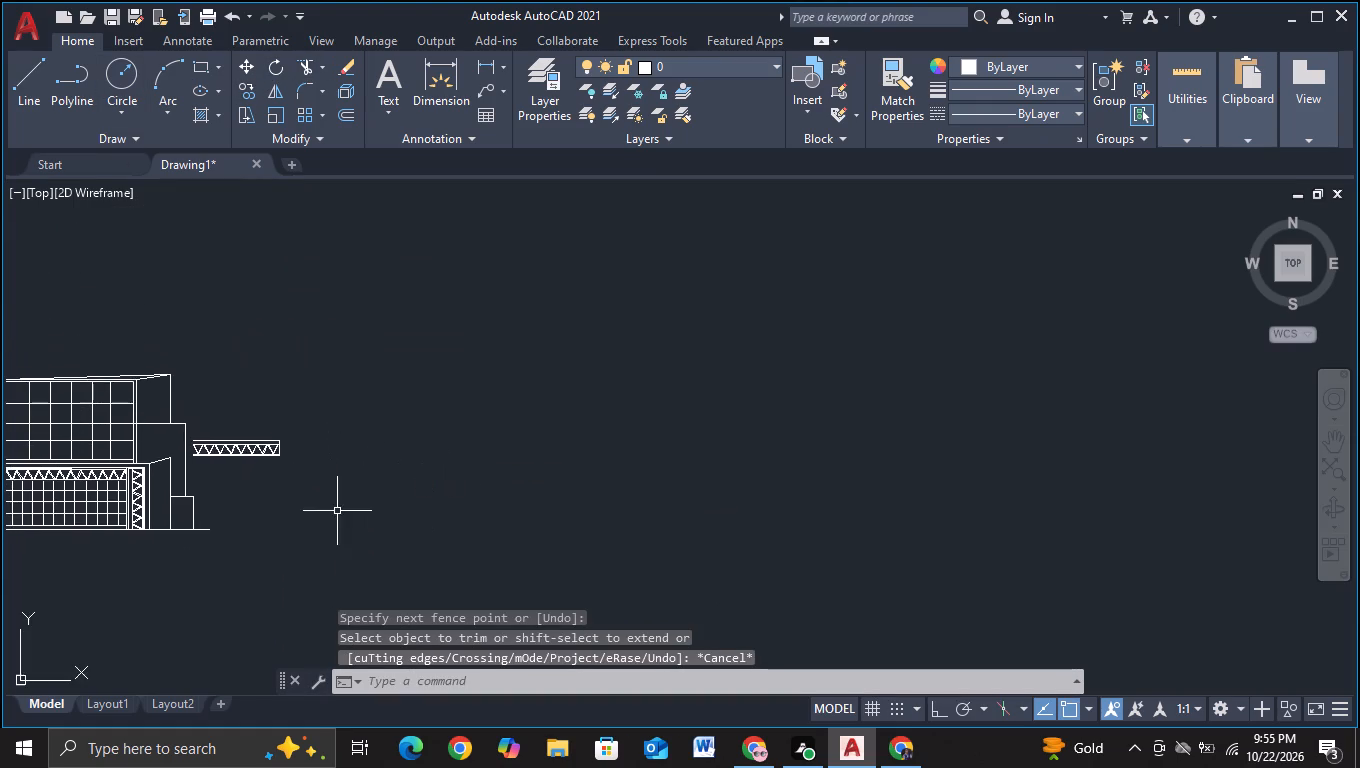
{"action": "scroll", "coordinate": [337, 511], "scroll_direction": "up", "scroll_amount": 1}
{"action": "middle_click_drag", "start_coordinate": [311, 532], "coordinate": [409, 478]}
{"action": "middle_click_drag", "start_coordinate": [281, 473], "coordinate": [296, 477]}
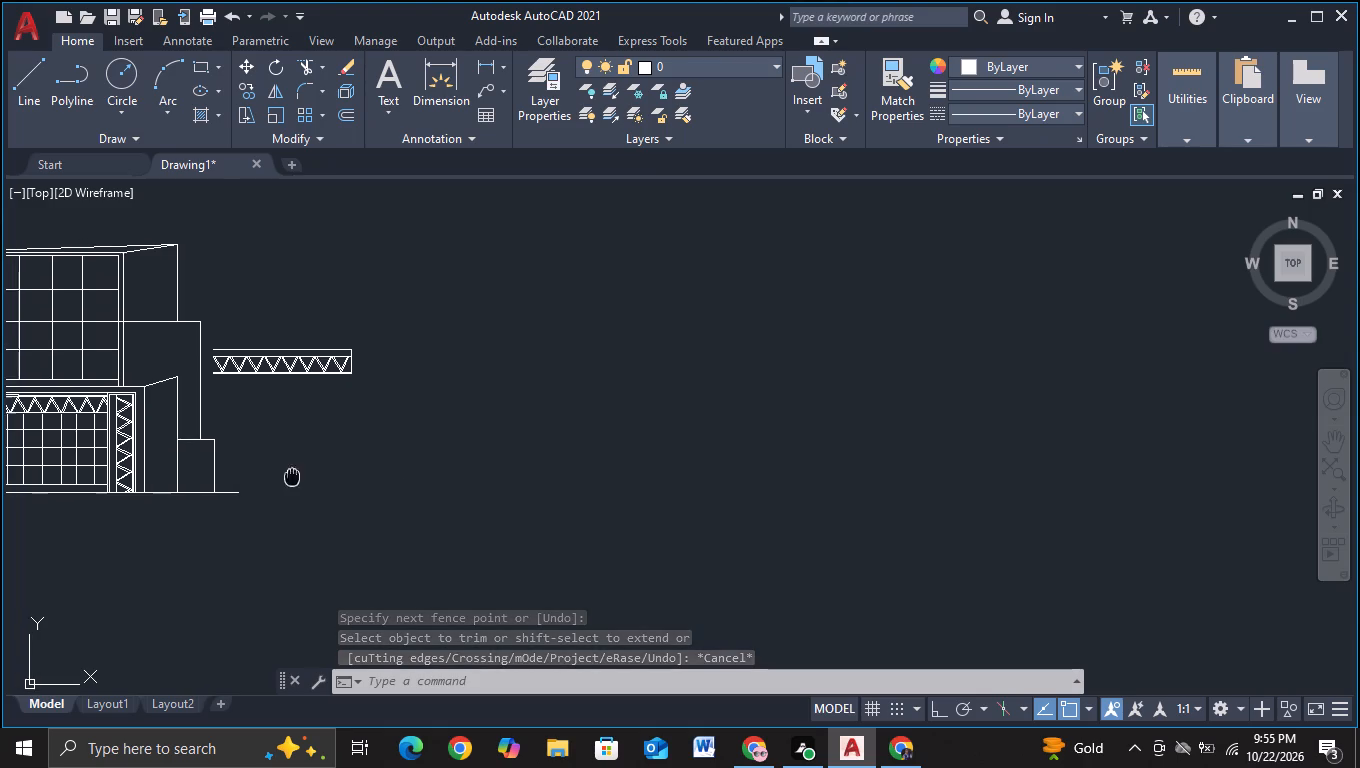
Move the detached truss bridge horizontally inward until its inner end meets the stepped side volume's outer vertical edge.
{"action": "middle_click_drag", "start_coordinate": [296, 477], "coordinate": [312, 476]}
{"action": "scroll", "coordinate": [296, 432], "scroll_direction": "up", "scroll_amount": 1}
{"action": "middle_click_drag", "start_coordinate": [298, 428], "coordinate": [339, 517]}
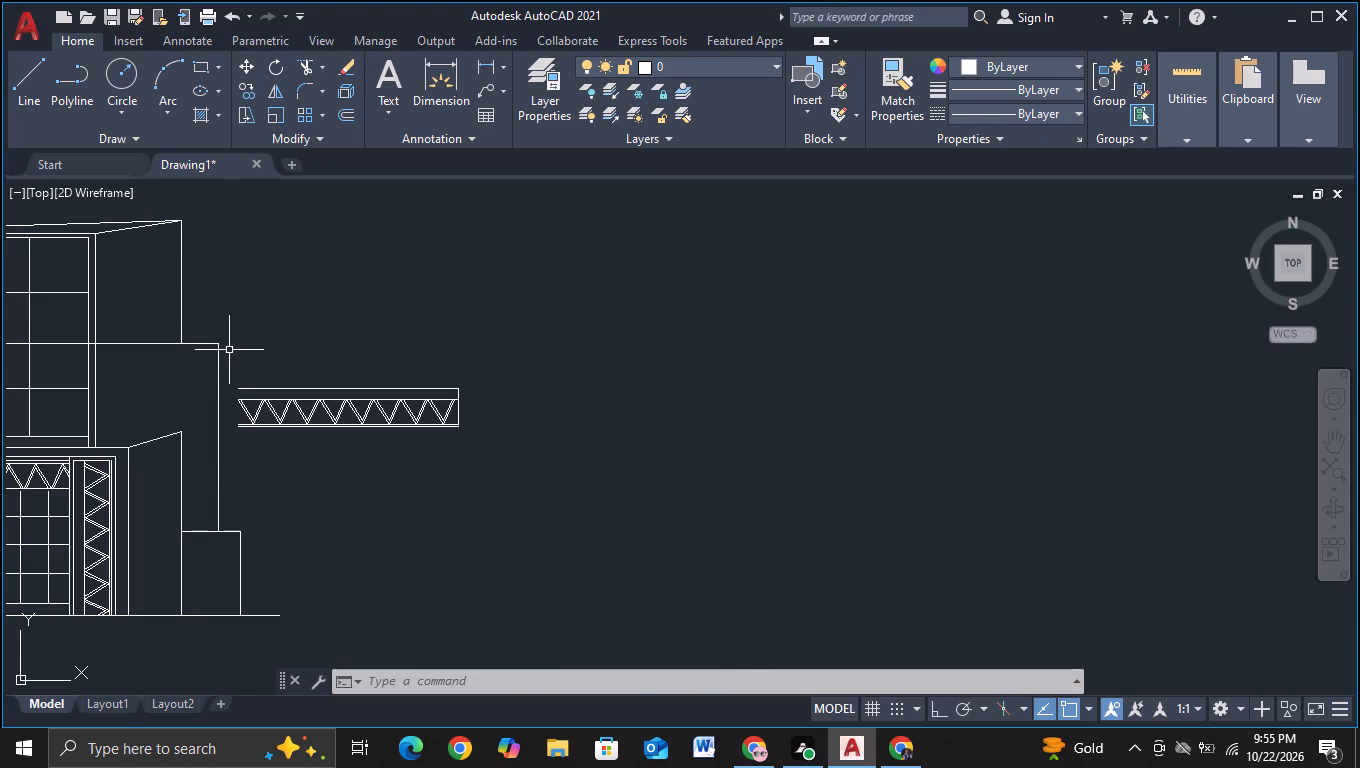
{"action": "left_click", "coordinate": [229, 350]}
{"action": "left_click", "coordinate": [557, 476]}
{"action": "key", "text": "m"}
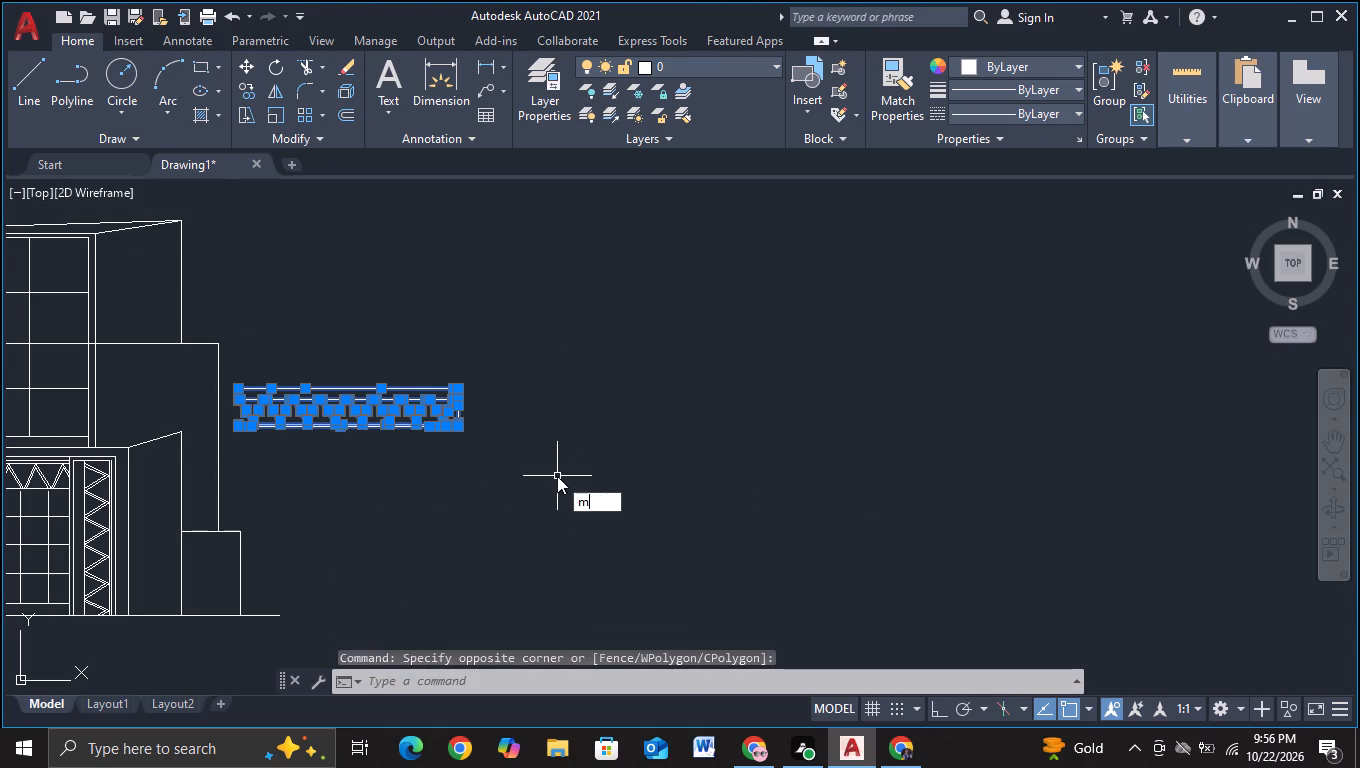
{"action": "left_click", "coordinate": [648, 520]}
{"action": "left_click", "coordinate": [373, 428]}
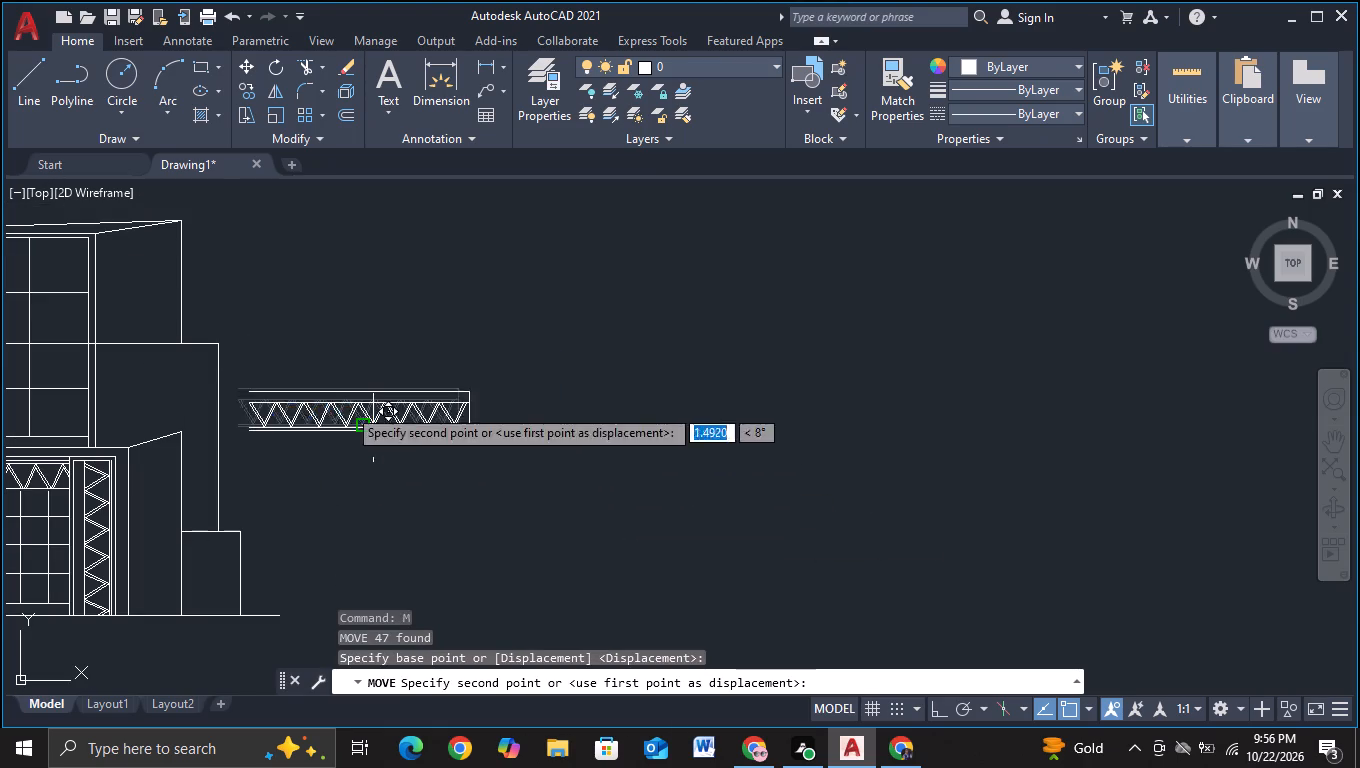
{"action": "key", "text": "F8"}
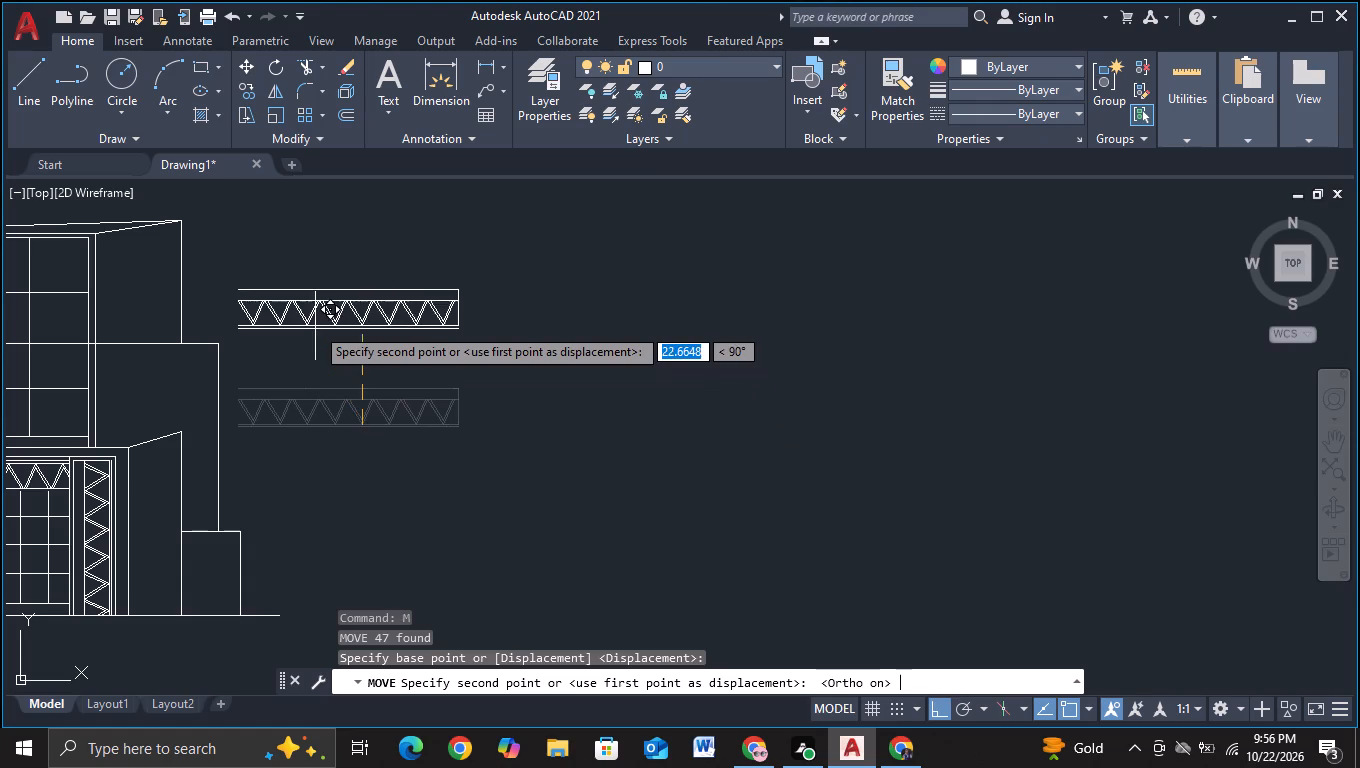
{"action": "scroll", "coordinate": [351, 429], "scroll_direction": "up", "scroll_amount": 2}
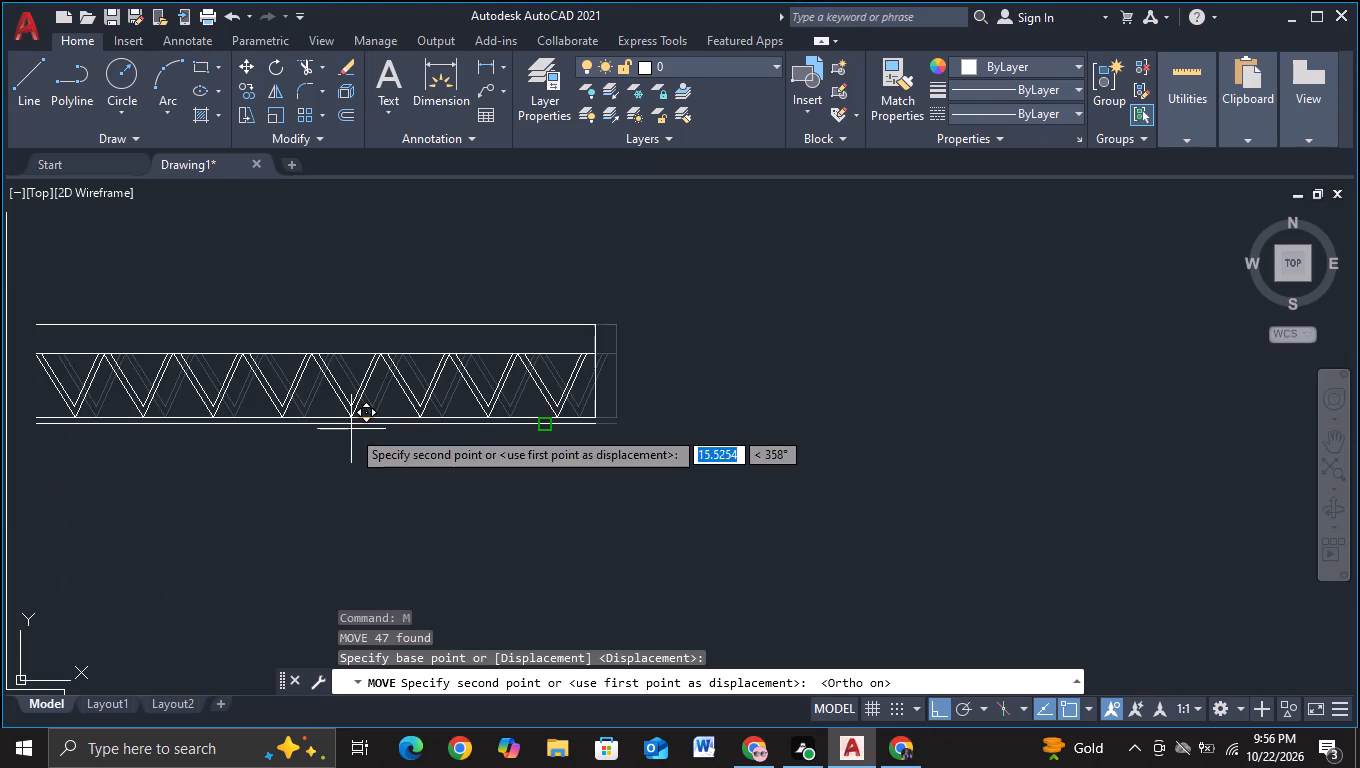
{"action": "middle_click_drag", "start_coordinate": [328, 439], "coordinate": [633, 427]}
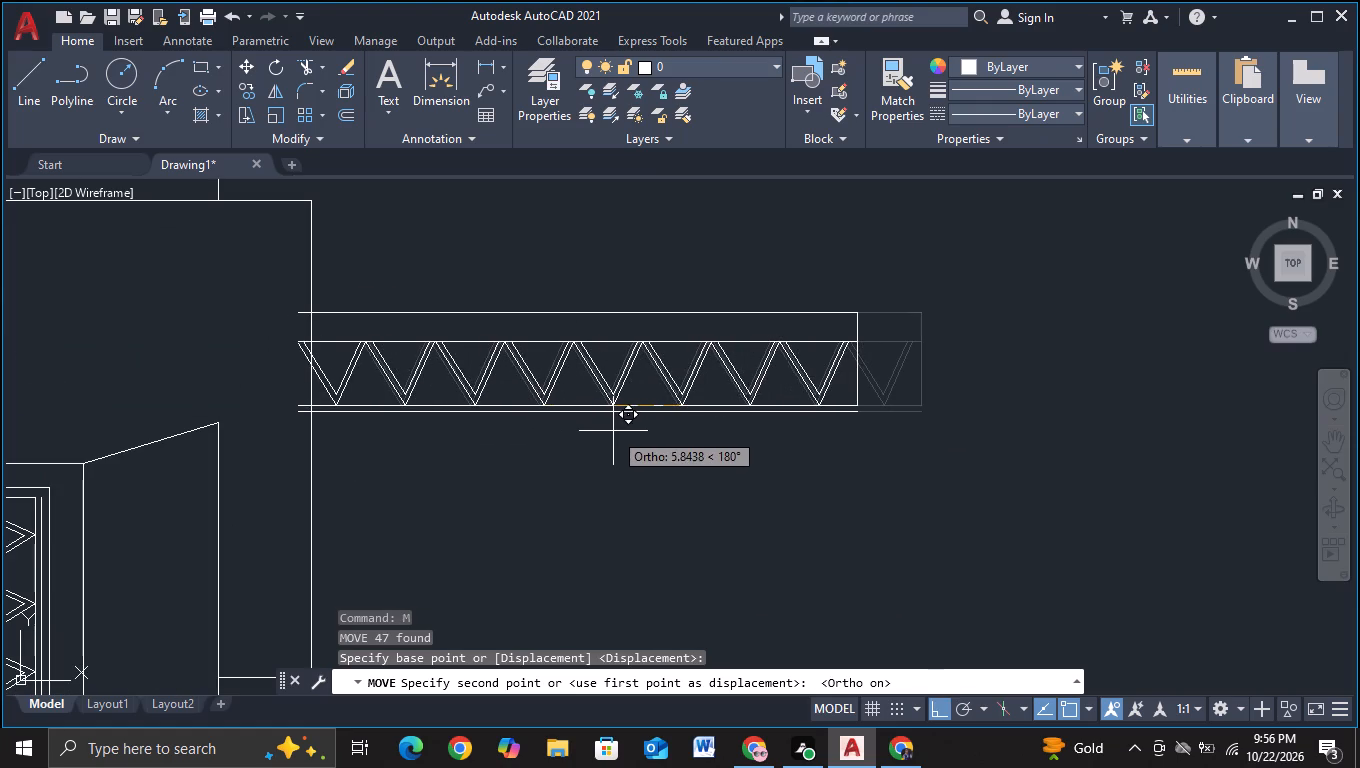
{"action": "left_click", "coordinate": [628, 431]}
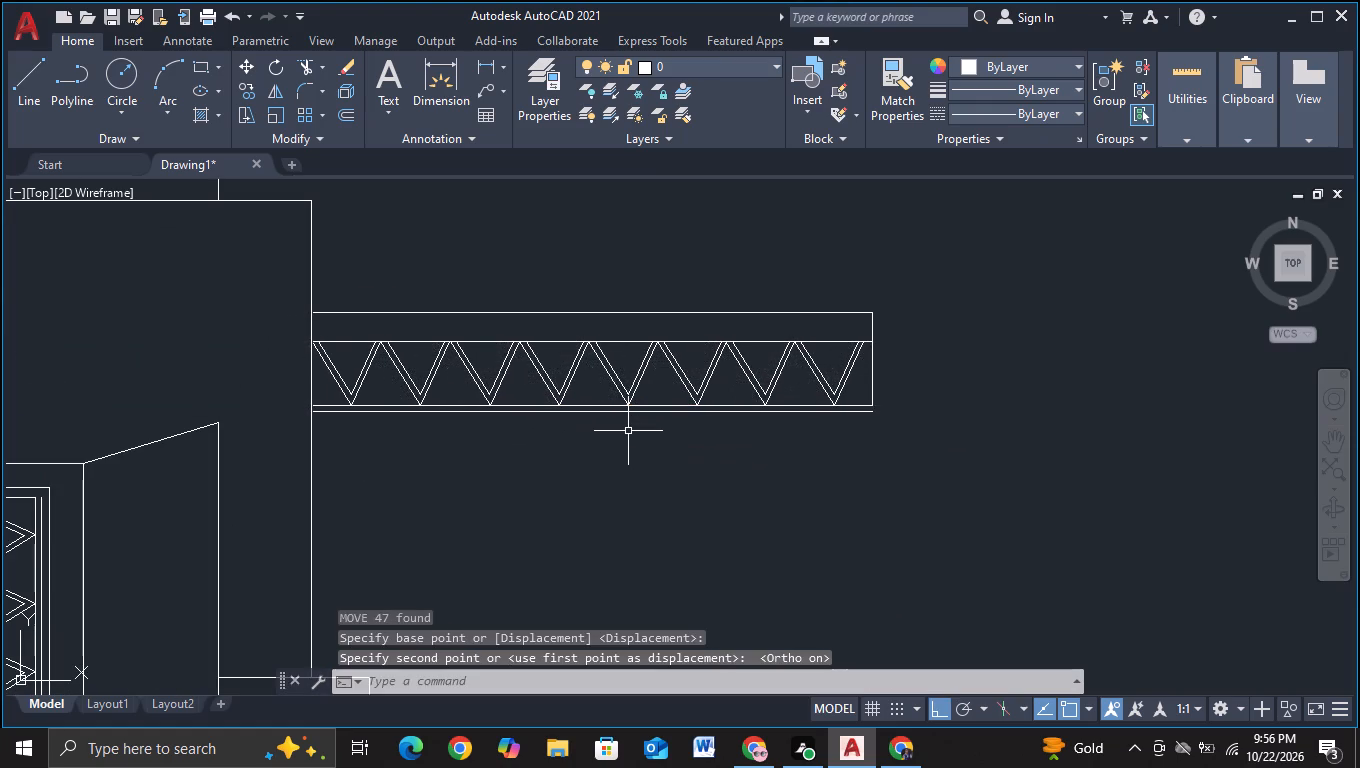
Copy the truss bridge straight down about 23.3 units, just above the lower side block's top line.
{"action": "scroll", "coordinate": [628, 431], "scroll_direction": "down", "scroll_amount": 2}
{"action": "middle_click_drag", "start_coordinate": [673, 478], "coordinate": [602, 438]}
{"action": "scroll", "coordinate": [601, 438], "scroll_direction": "down", "scroll_amount": 2}
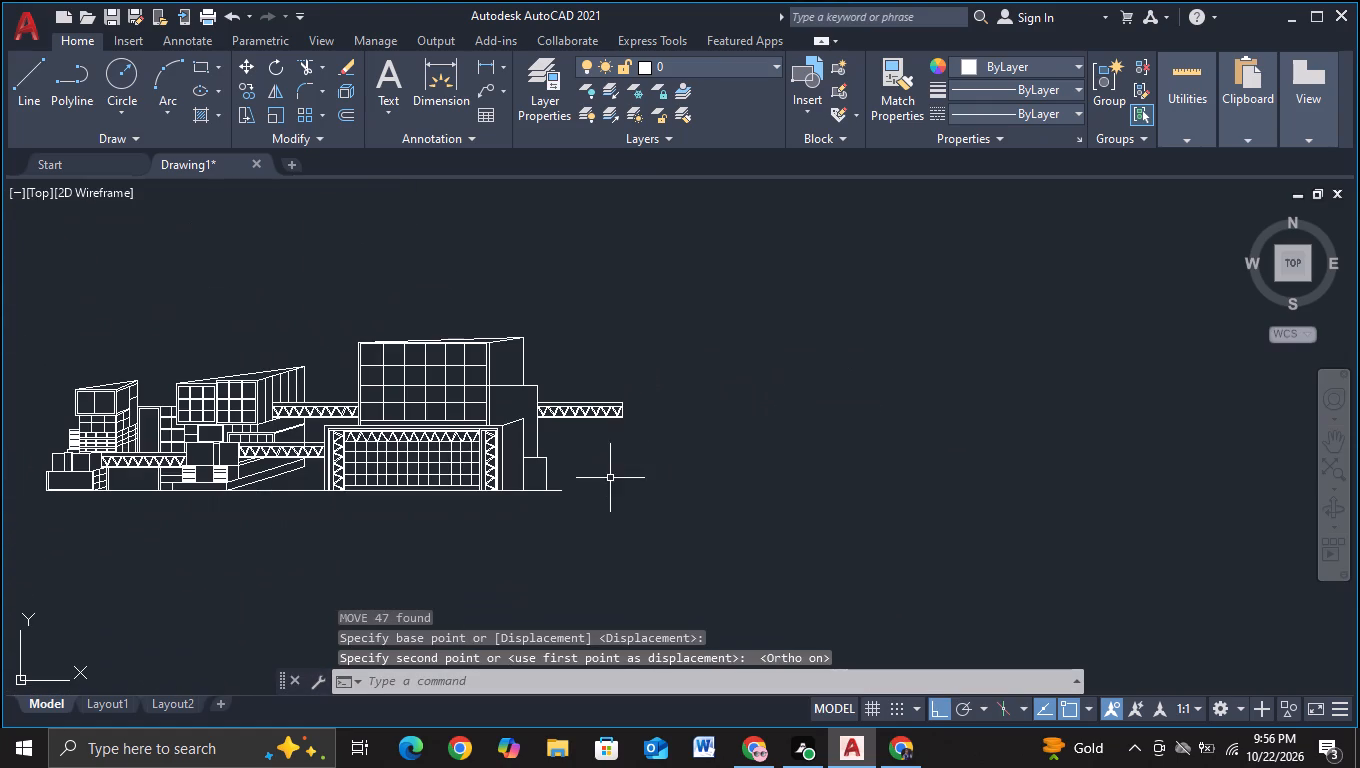
{"action": "middle_click_drag", "start_coordinate": [613, 467], "coordinate": [605, 440]}
{"action": "scroll", "coordinate": [604, 437], "scroll_direction": "up", "scroll_amount": 2}
{"action": "middle_click_drag", "start_coordinate": [549, 422], "coordinate": [557, 455]}
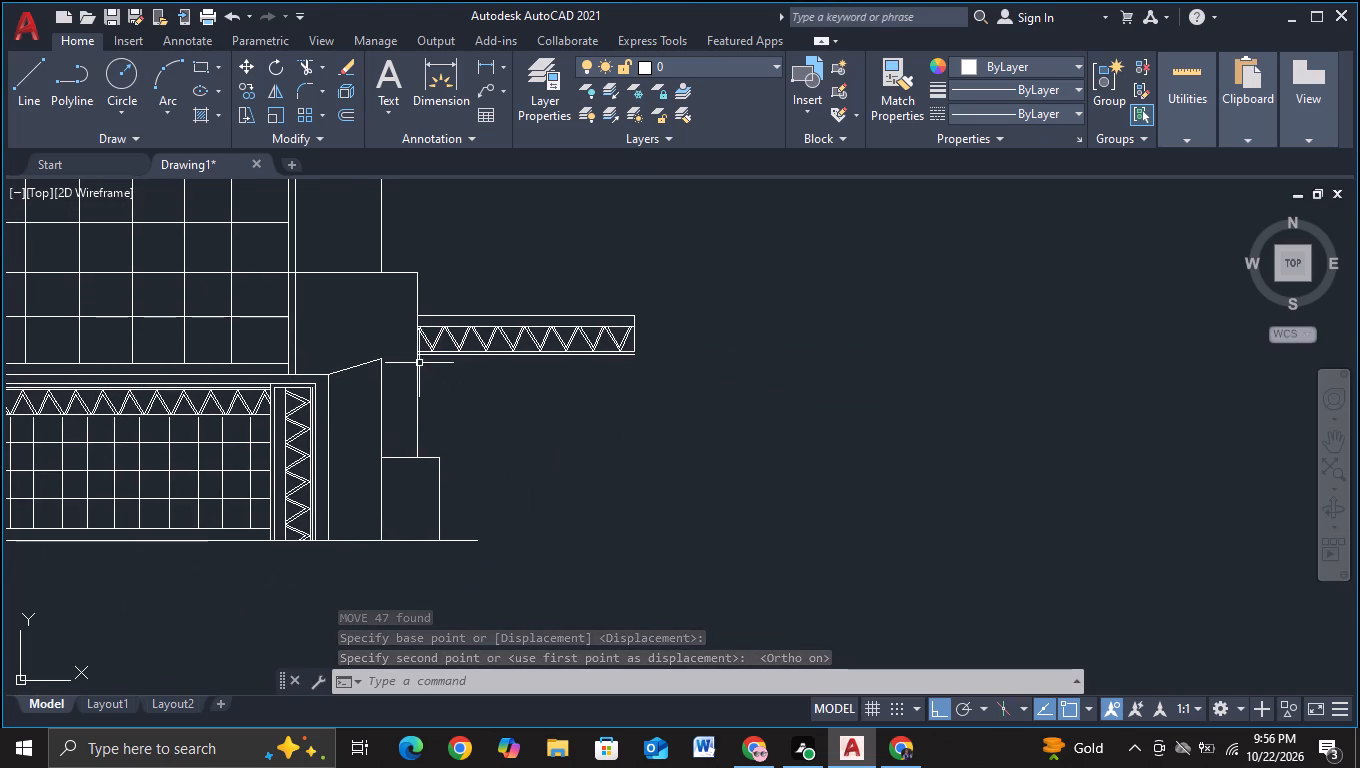
{"action": "left_click", "coordinate": [402, 298]}
{"action": "left_click", "coordinate": [671, 384]}
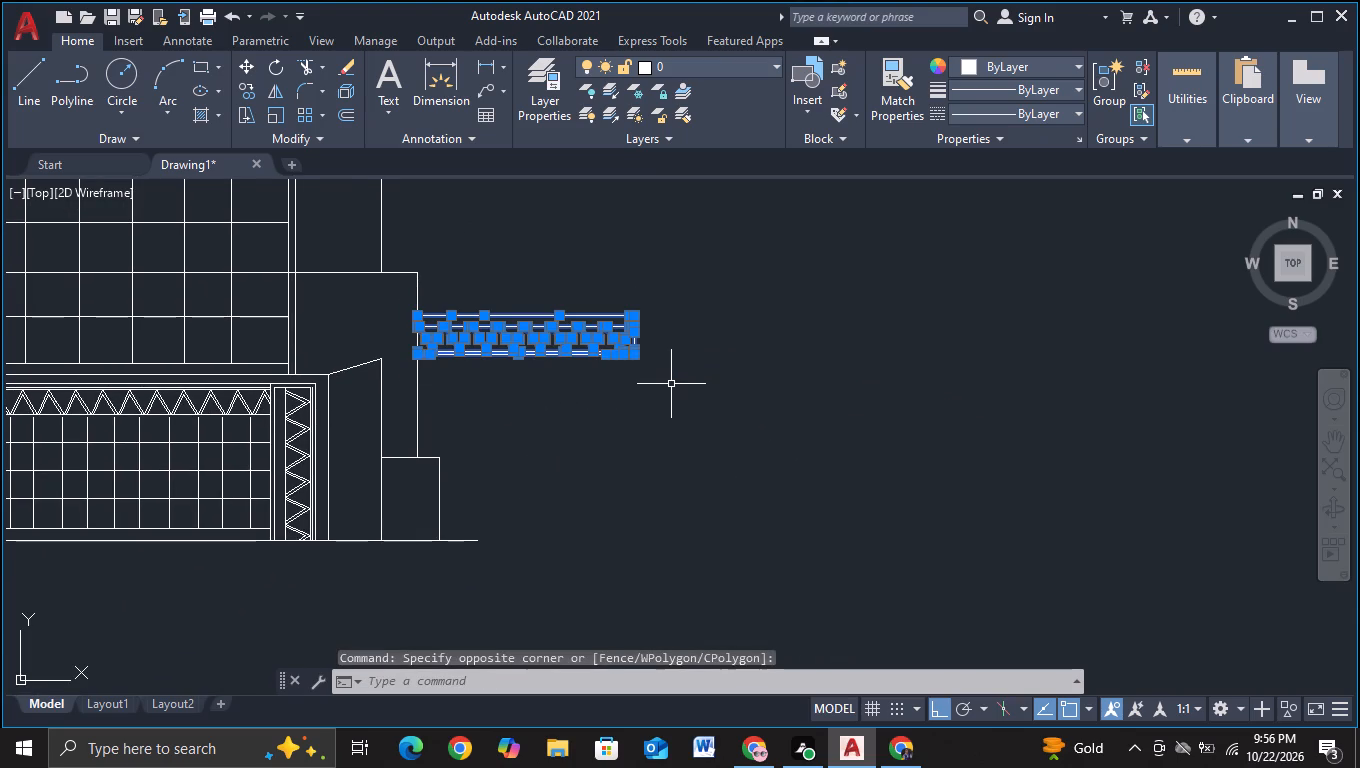
{"action": "key", "text": "c"}
{"action": "left_click", "coordinate": [749, 443]}
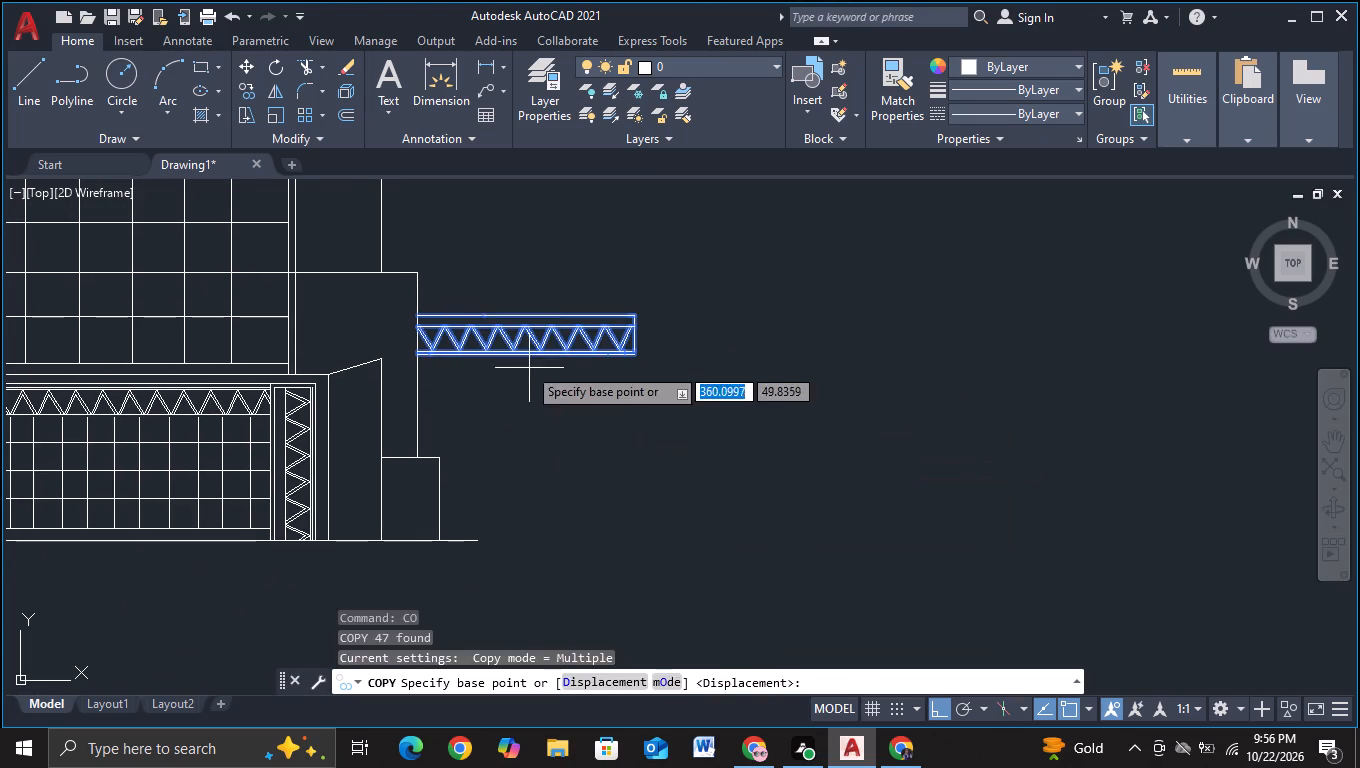
{"action": "left_click", "coordinate": [523, 346]}
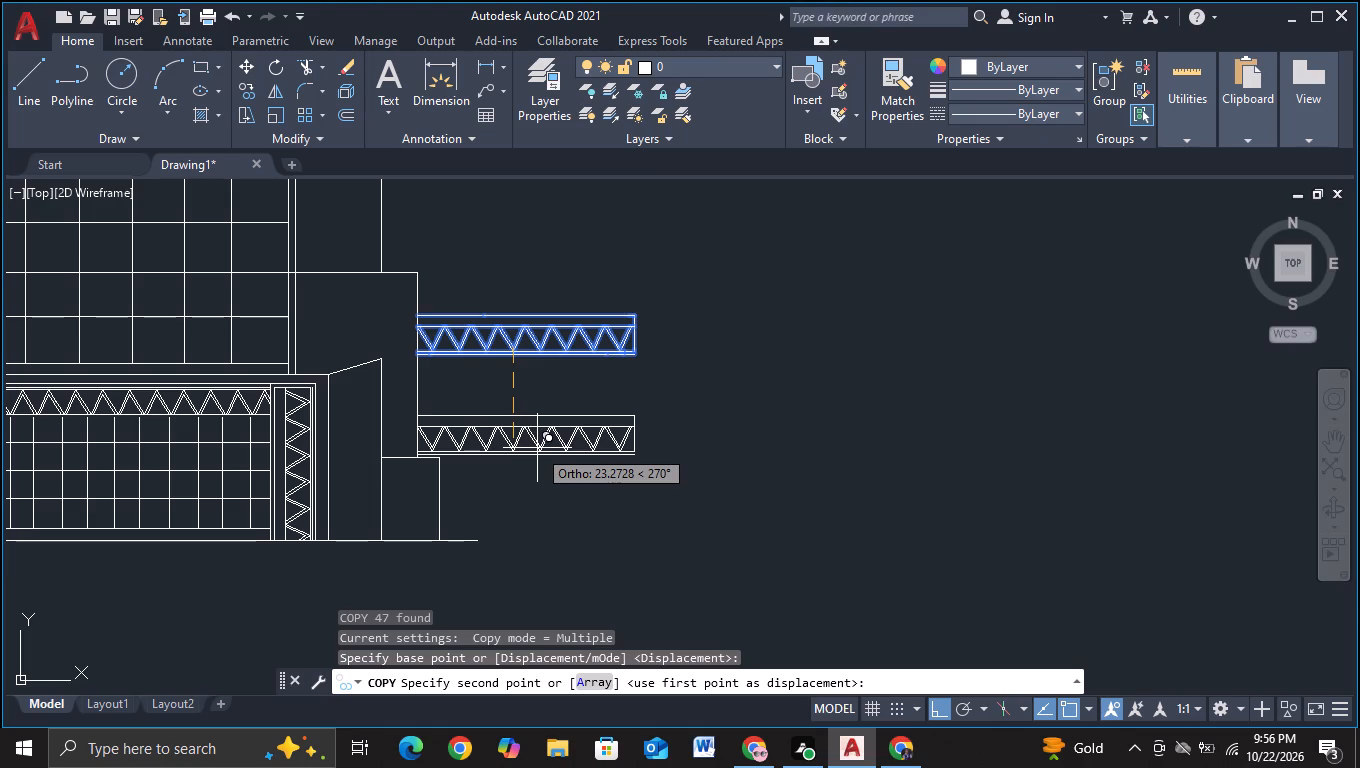
{"action": "left_click", "coordinate": [537, 448]}
{"action": "key", "text": "Escape"}
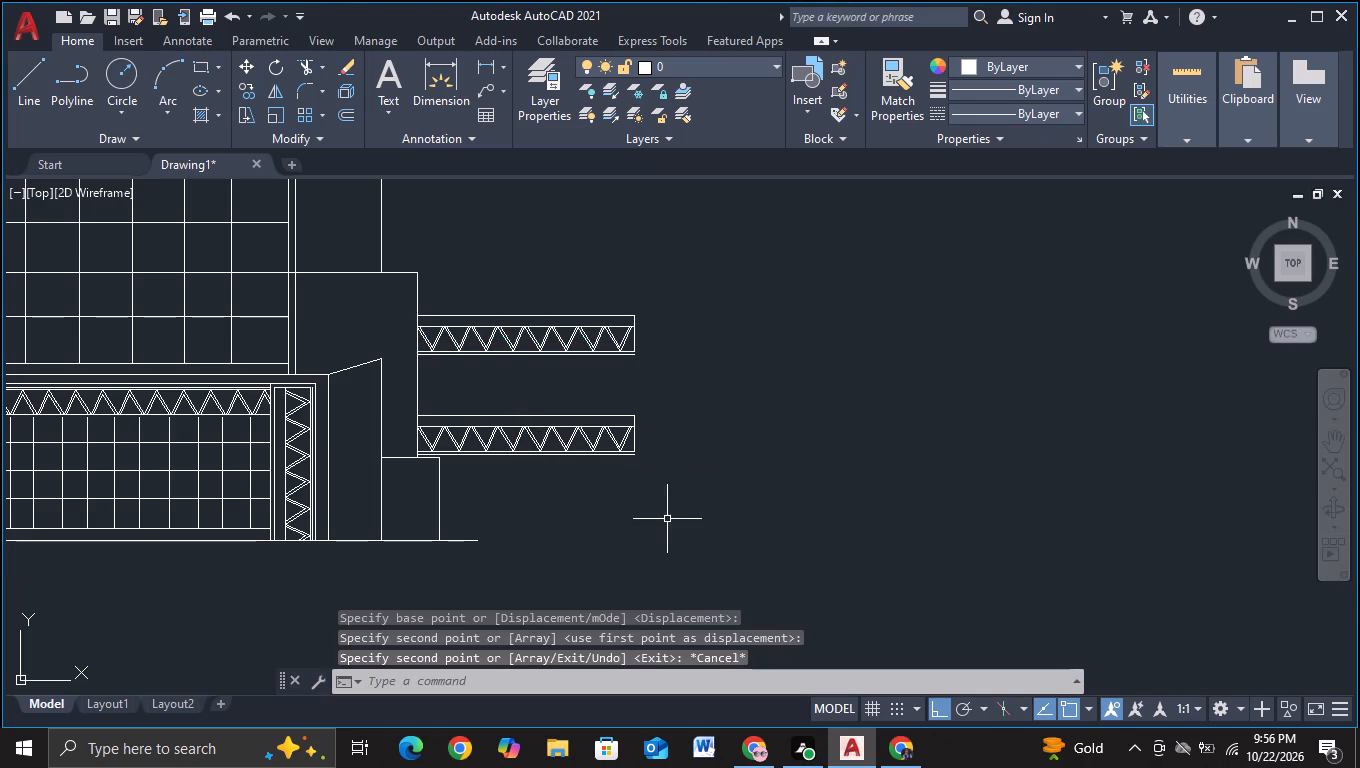
Extend the ground with a long horizontal line outward from its outer end, well beyond the two truss bridges.
{"action": "middle_click_drag", "start_coordinate": [668, 520], "coordinate": [557, 509]}
{"action": "scroll", "coordinate": [548, 507], "scroll_direction": "down", "scroll_amount": 1}
{"action": "middle_click_drag", "start_coordinate": [565, 527], "coordinate": [425, 520]}
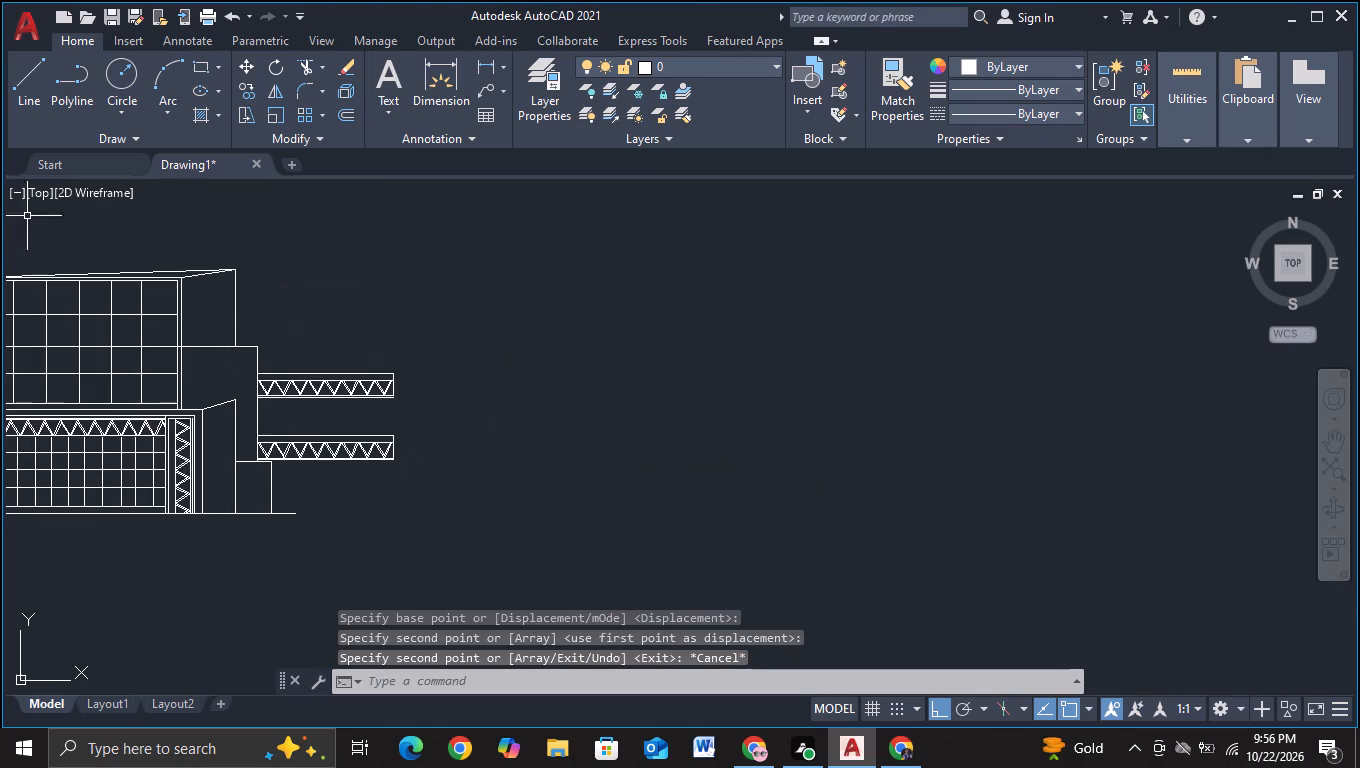
{"action": "left_click", "coordinate": [23, 115]}
{"action": "left_click", "coordinate": [297, 519]}
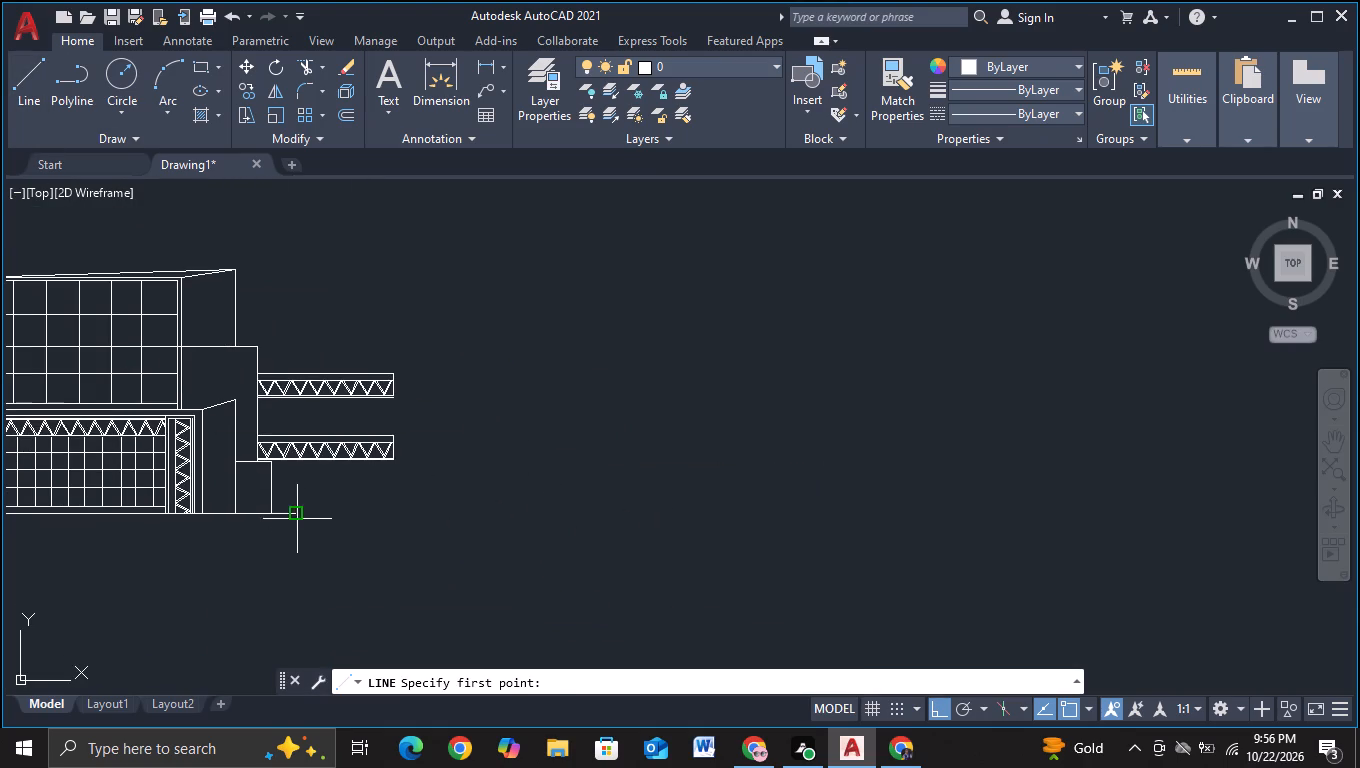
{"action": "middle_click_drag", "start_coordinate": [978, 504], "coordinate": [472, 577]}
{"action": "left_click", "coordinate": [759, 573]}
{"action": "key", "text": "Escape"}
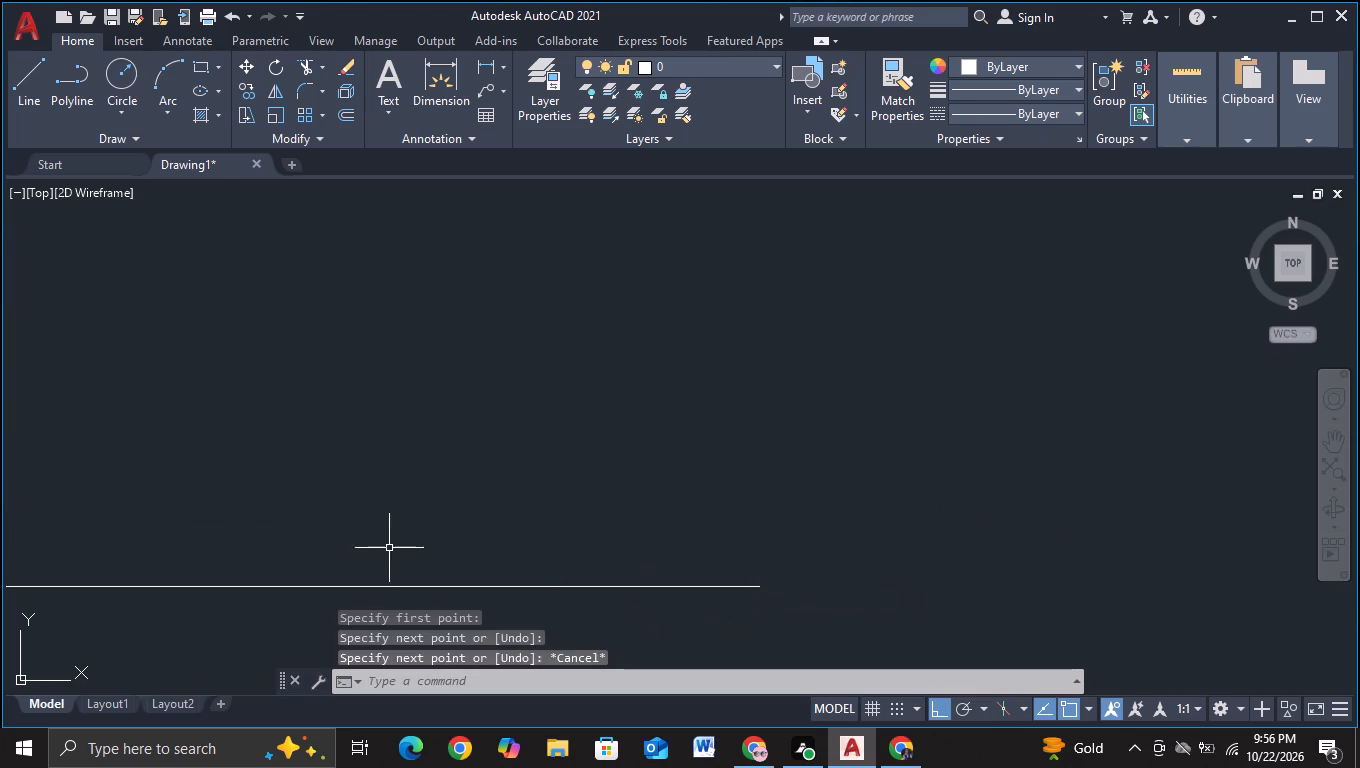
Draw connected lines up from the upper truss's top near its outer end, far outward horizontally, and briefly down for a roof slab's edge.
{"action": "scroll", "coordinate": [375, 545], "scroll_direction": "down", "scroll_amount": 1}
{"action": "middle_click_drag", "start_coordinate": [391, 543], "coordinate": [805, 443]}
{"action": "left_click", "coordinate": [32, 115]}
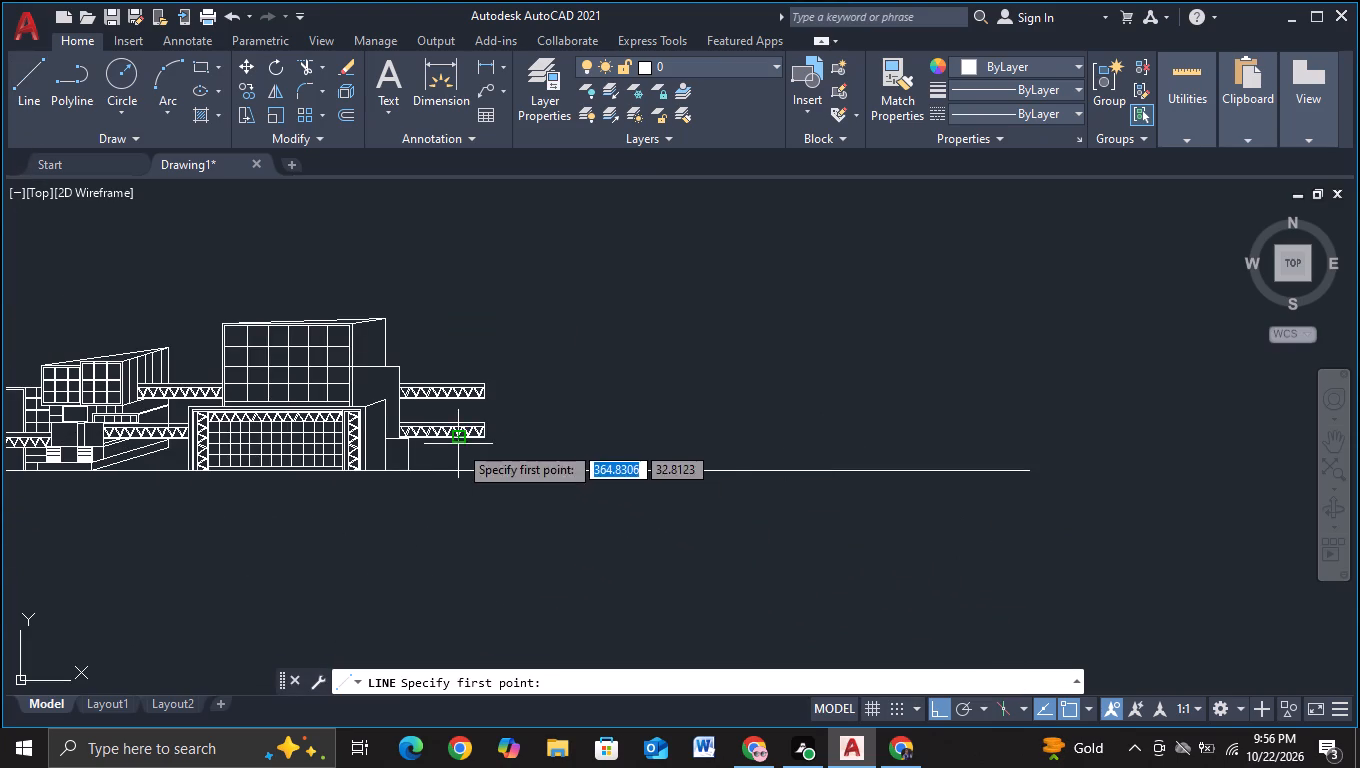
{"action": "middle_click_drag", "start_coordinate": [557, 460], "coordinate": [577, 527]}
{"action": "scroll", "coordinate": [559, 504], "scroll_direction": "up", "scroll_amount": 1}
{"action": "scroll", "coordinate": [498, 420], "scroll_direction": "up", "scroll_amount": 1}
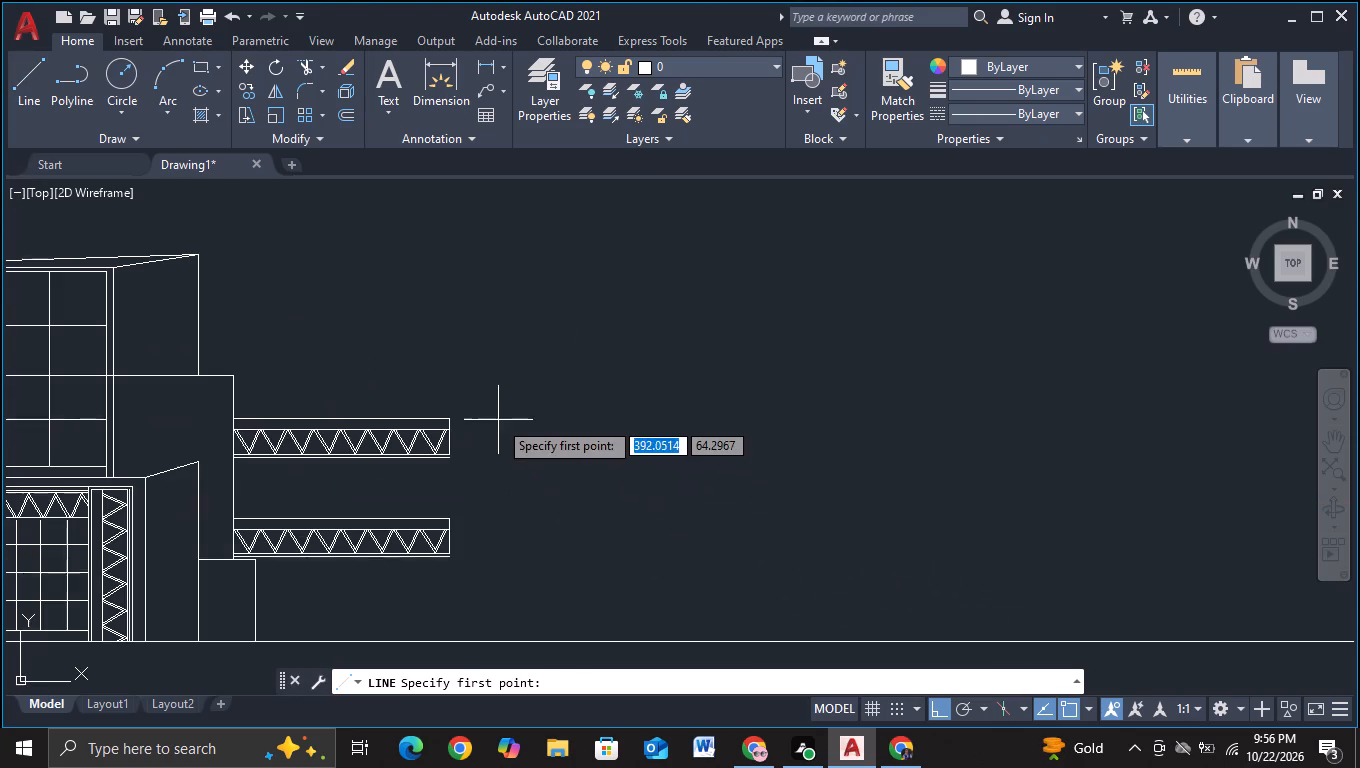
{"action": "left_click", "coordinate": [445, 413]}
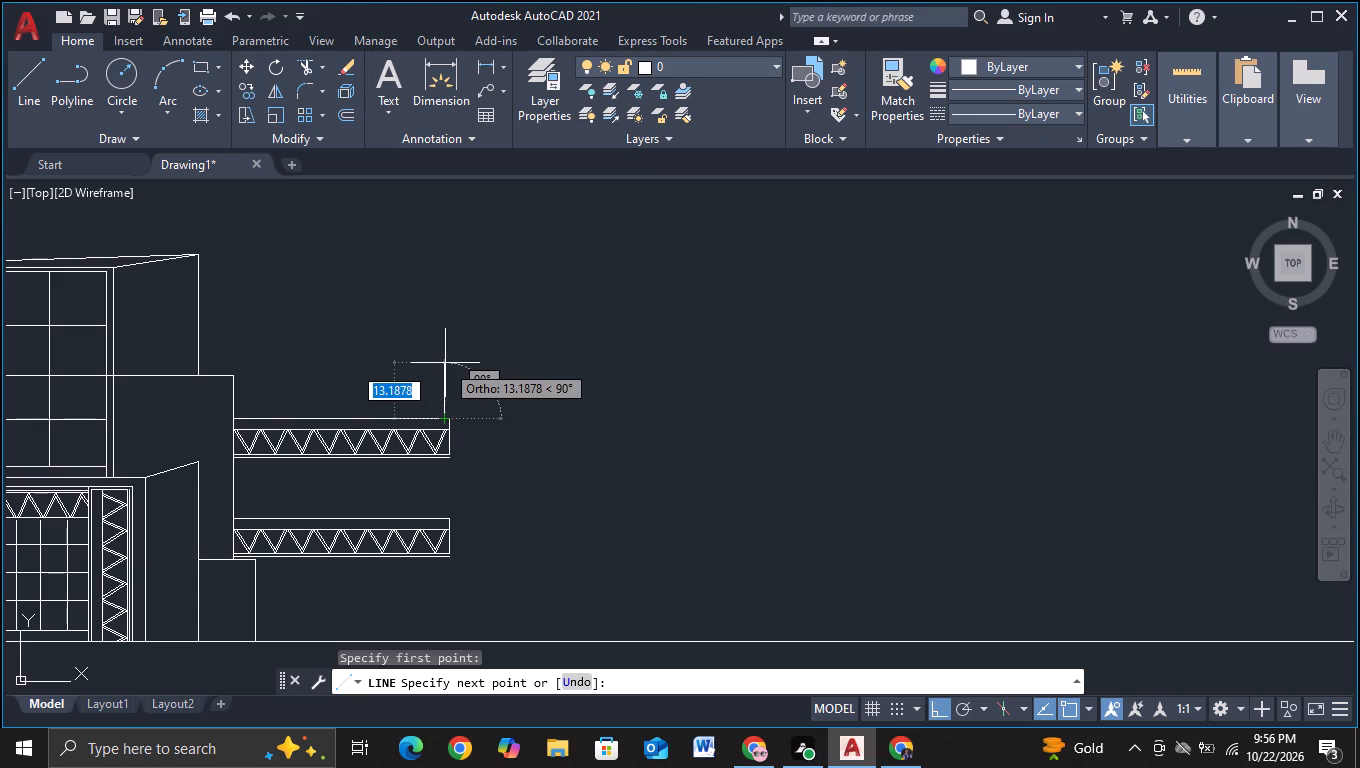
{"action": "left_click", "coordinate": [450, 380]}
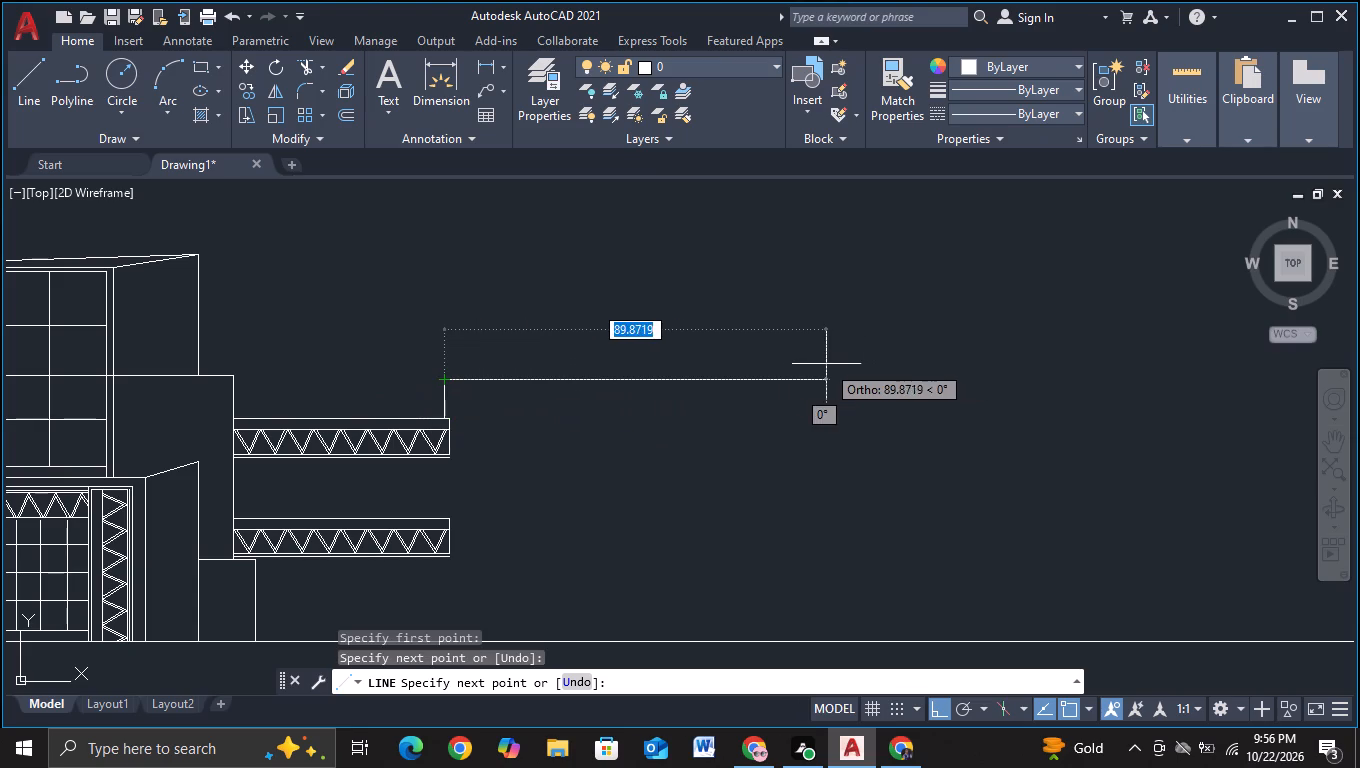
{"action": "left_click", "coordinate": [743, 363]}
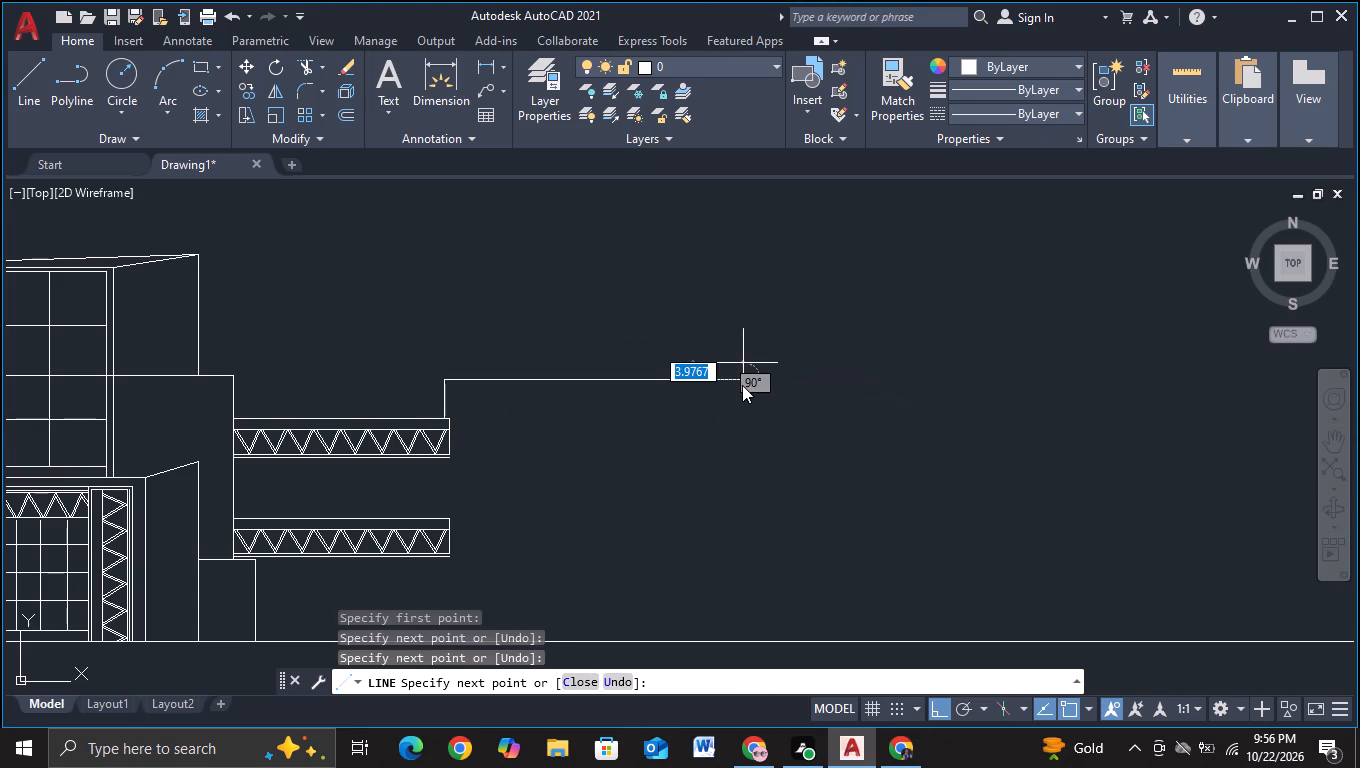
{"action": "scroll", "coordinate": [742, 394], "scroll_direction": "up", "scroll_amount": 2}
{"action": "left_click", "coordinate": [738, 385]}
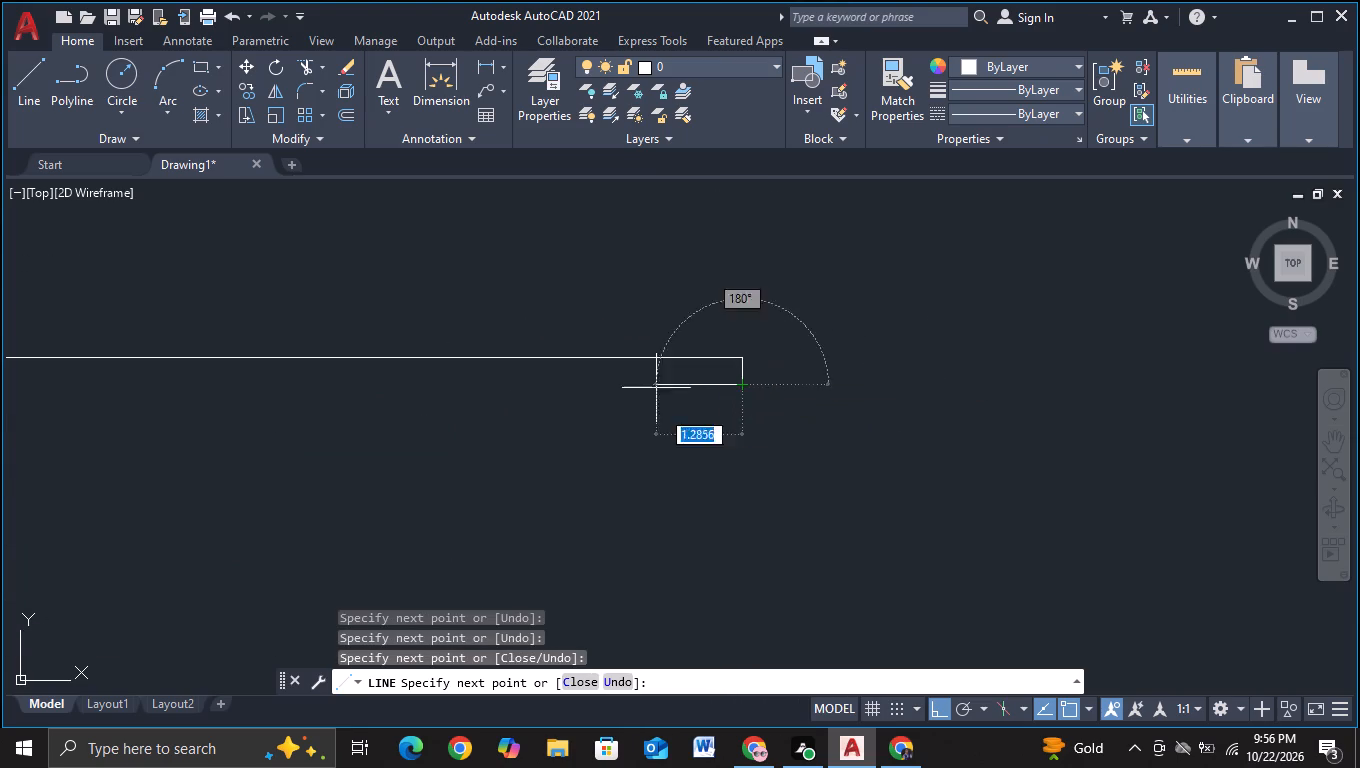
Complete the thin L-shaped roof outline with a line about 68 units back inward, about 6.7 units down, and in along the truss top.
{"action": "scroll", "coordinate": [367, 420], "scroll_direction": "down", "scroll_amount": 2}
{"action": "middle_click_drag", "start_coordinate": [367, 424], "coordinate": [764, 423]}
{"action": "scroll", "coordinate": [682, 425], "scroll_direction": "up", "scroll_amount": 1}
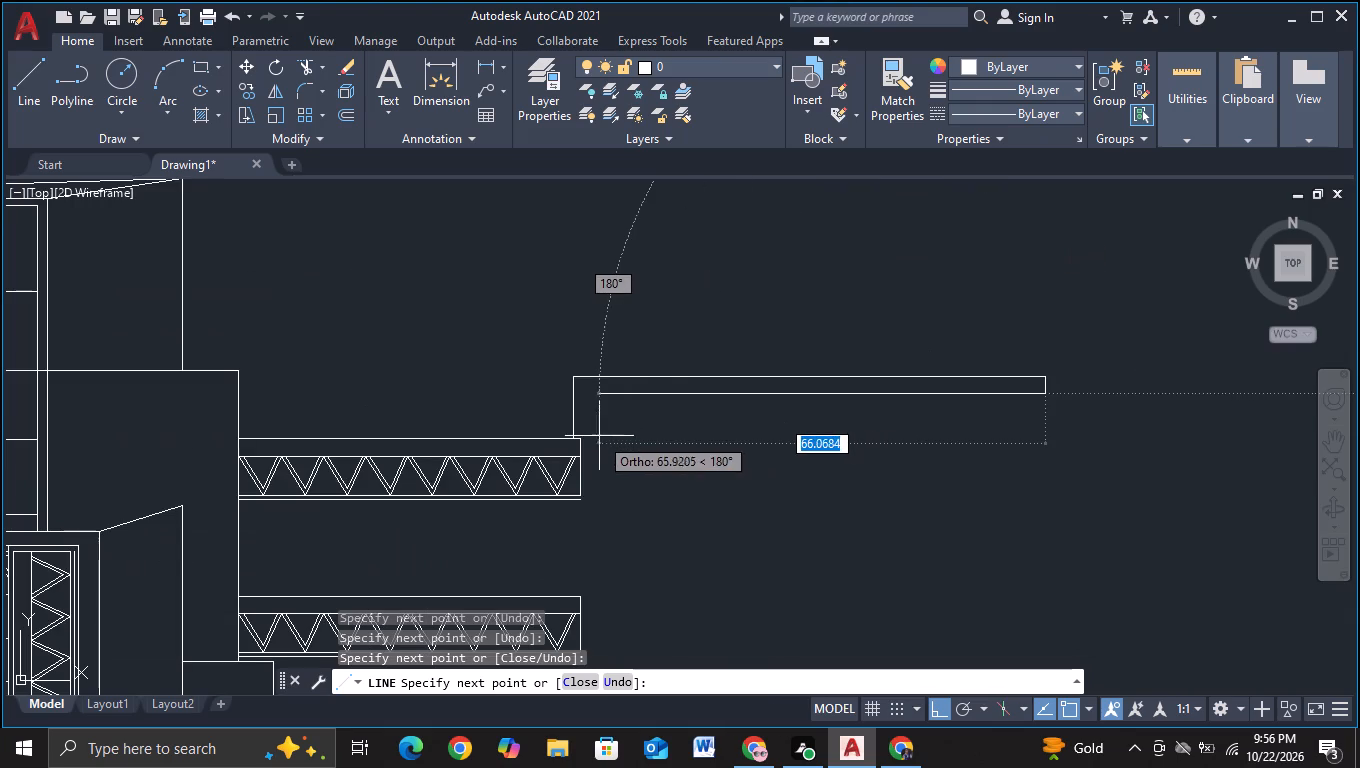
{"action": "scroll", "coordinate": [584, 410], "scroll_direction": "up", "scroll_amount": 1}
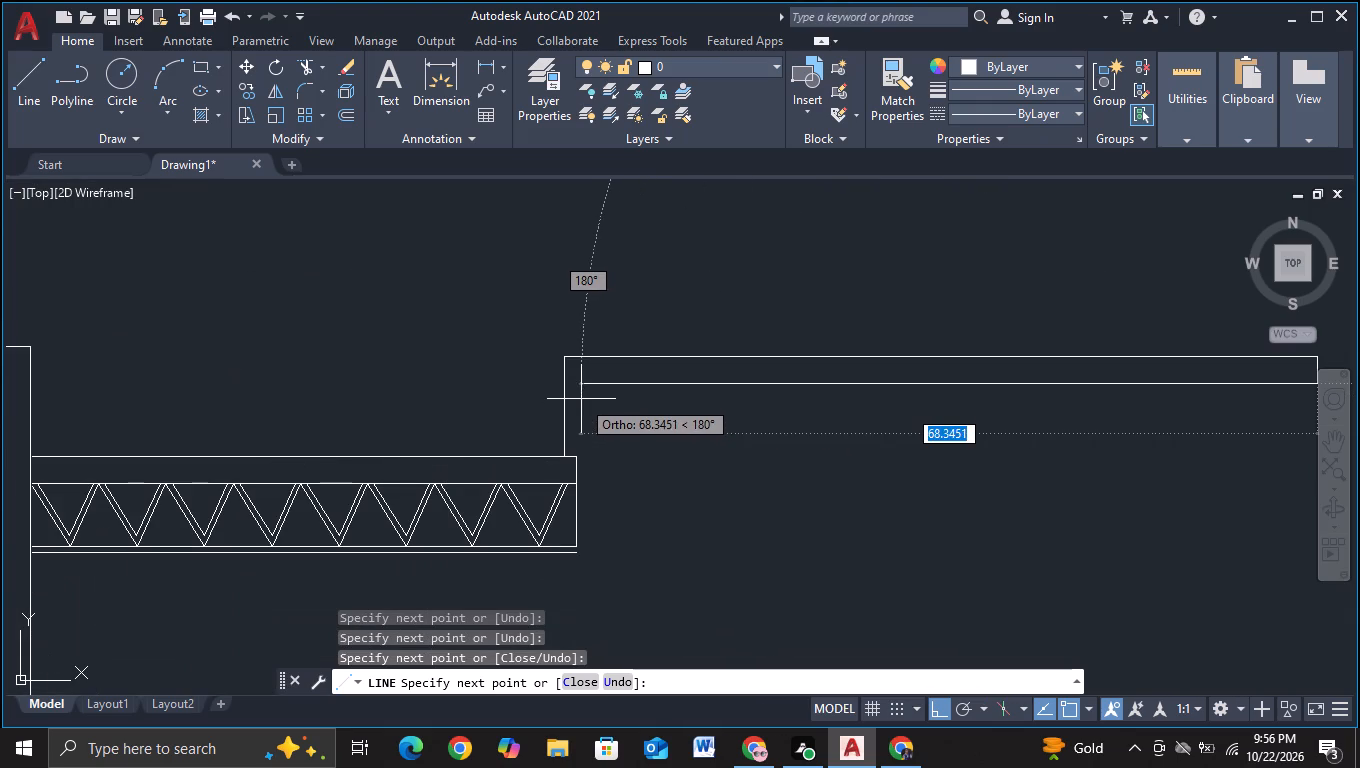
{"action": "left_click", "coordinate": [586, 394]}
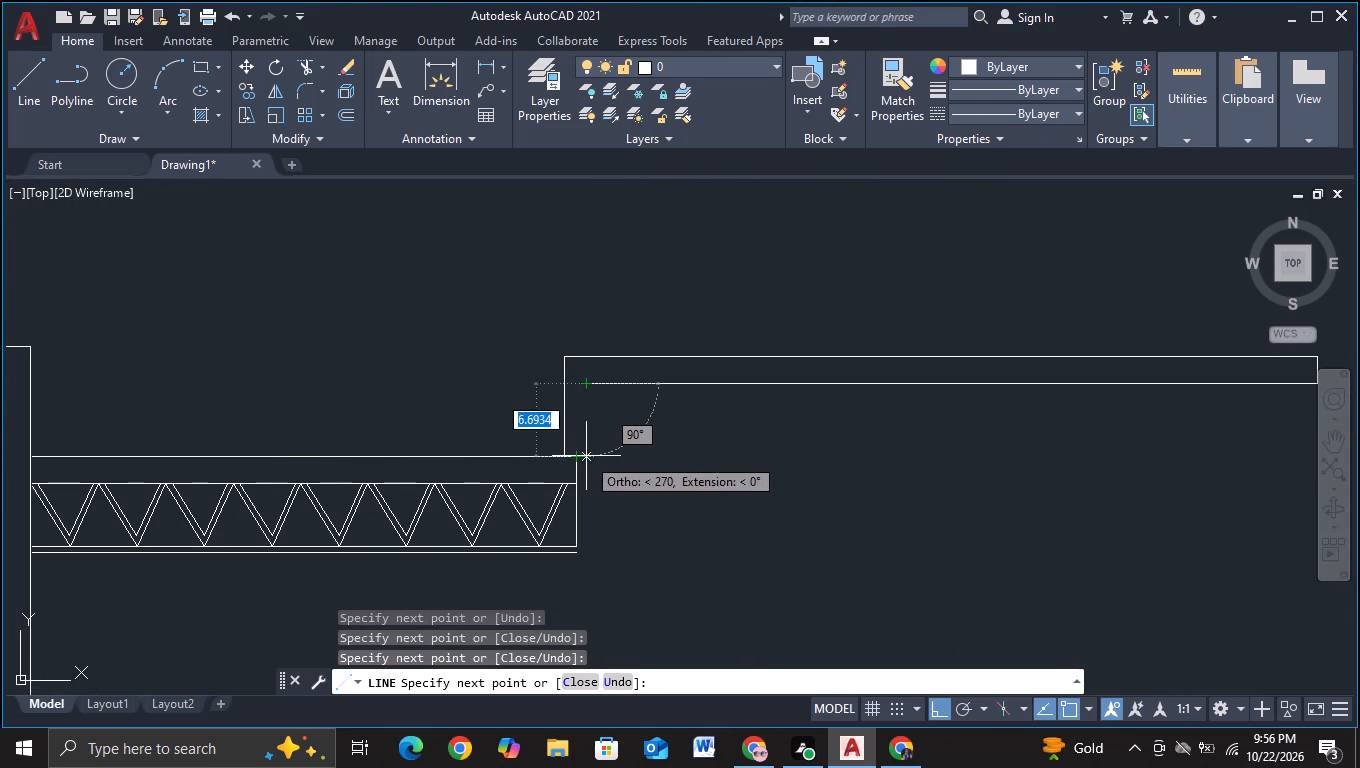
{"action": "left_click", "coordinate": [586, 456]}
{"action": "left_click", "coordinate": [559, 456]}
{"action": "key", "text": "Escape"}
{"action": "scroll", "coordinate": [757, 498], "scroll_direction": "down", "scroll_amount": 2}
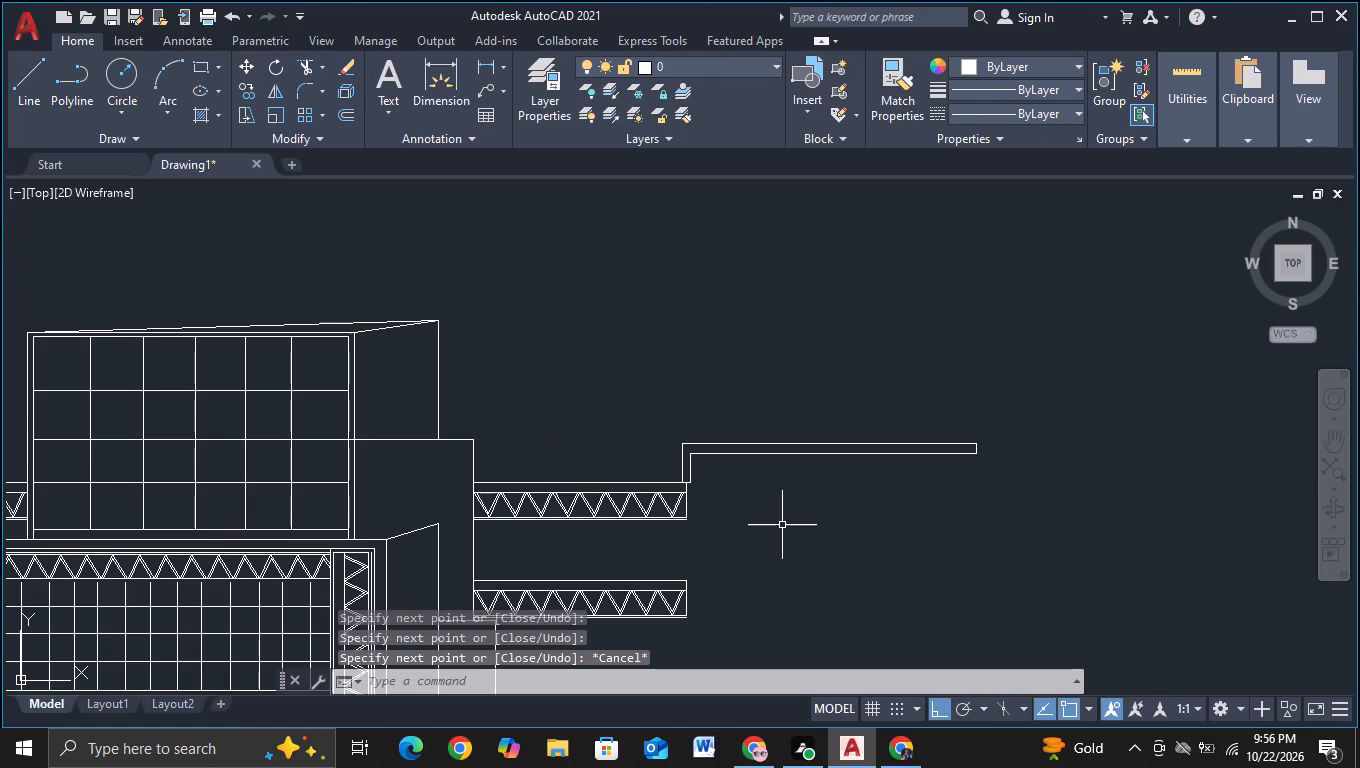
Draw a vertical line from the upper truss's underside down past the lower truss, continuing about 77 units outward horizontally.
{"action": "middle_click_drag", "start_coordinate": [785, 526], "coordinate": [675, 391]}
{"action": "left_click", "coordinate": [14, 77]}
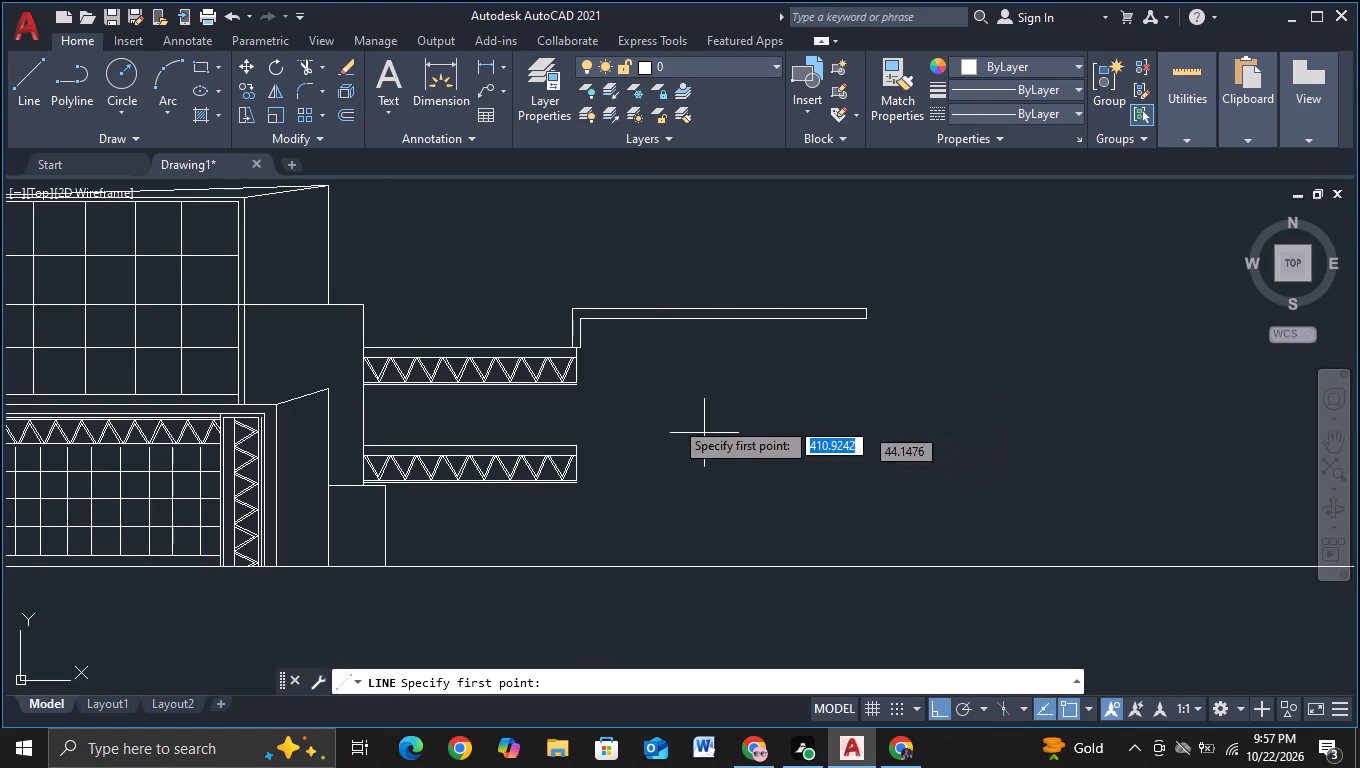
{"action": "scroll", "coordinate": [577, 413], "scroll_direction": "up", "scroll_amount": 1}
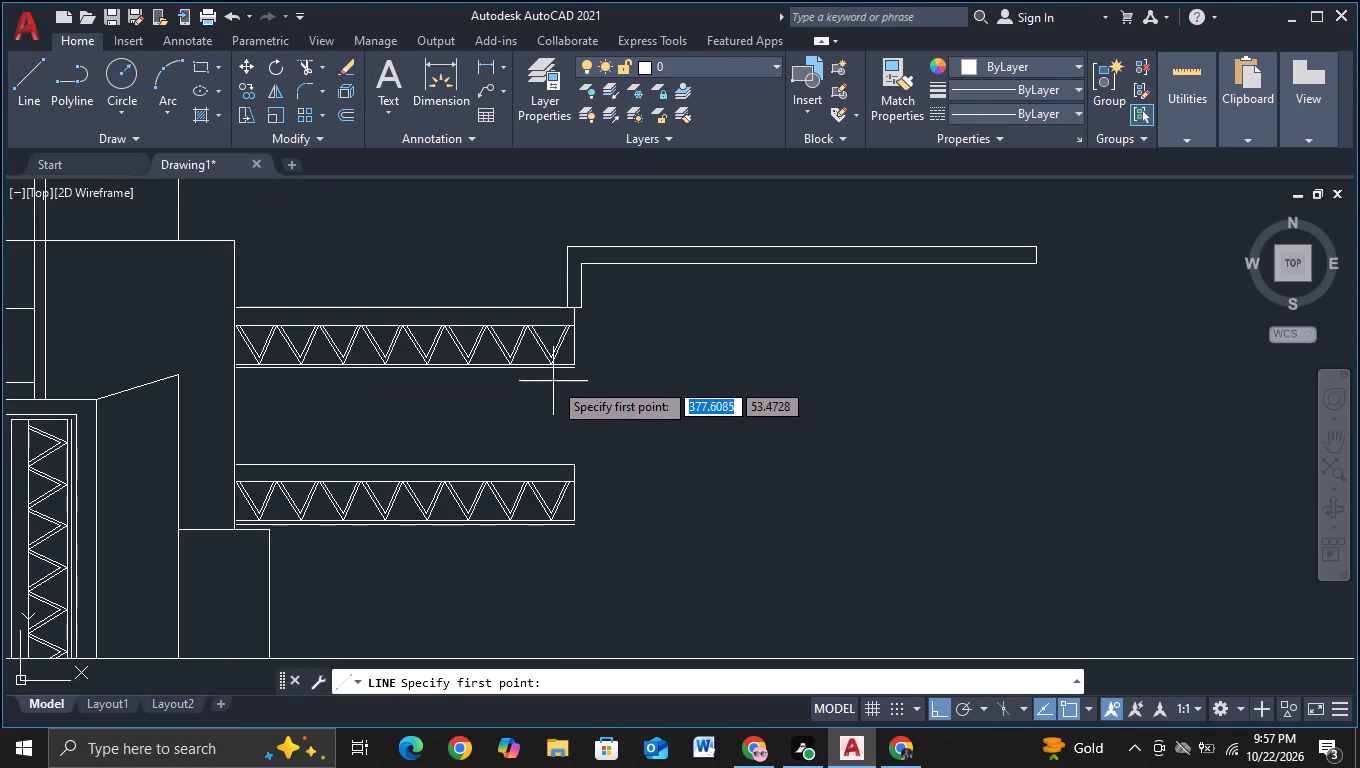
{"action": "left_click", "coordinate": [550, 374]}
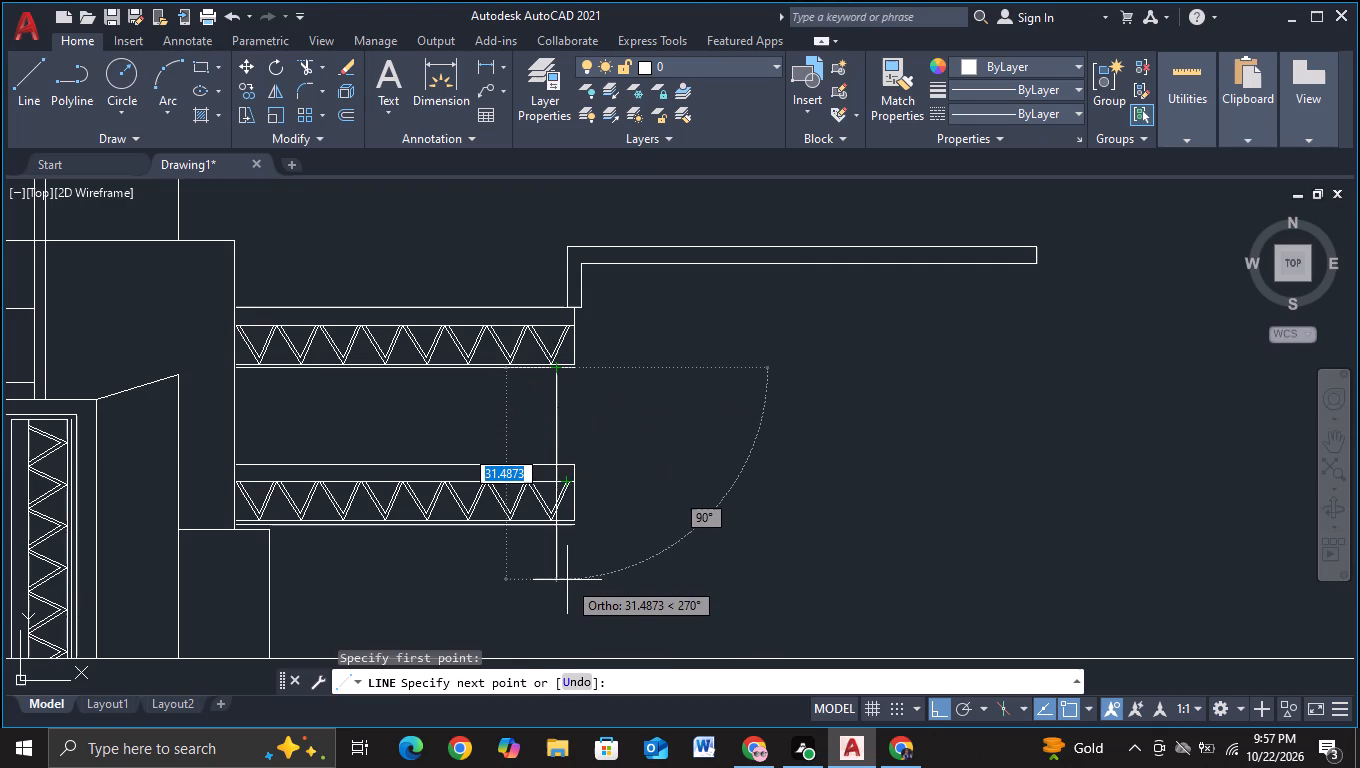
{"action": "left_click", "coordinate": [569, 556]}
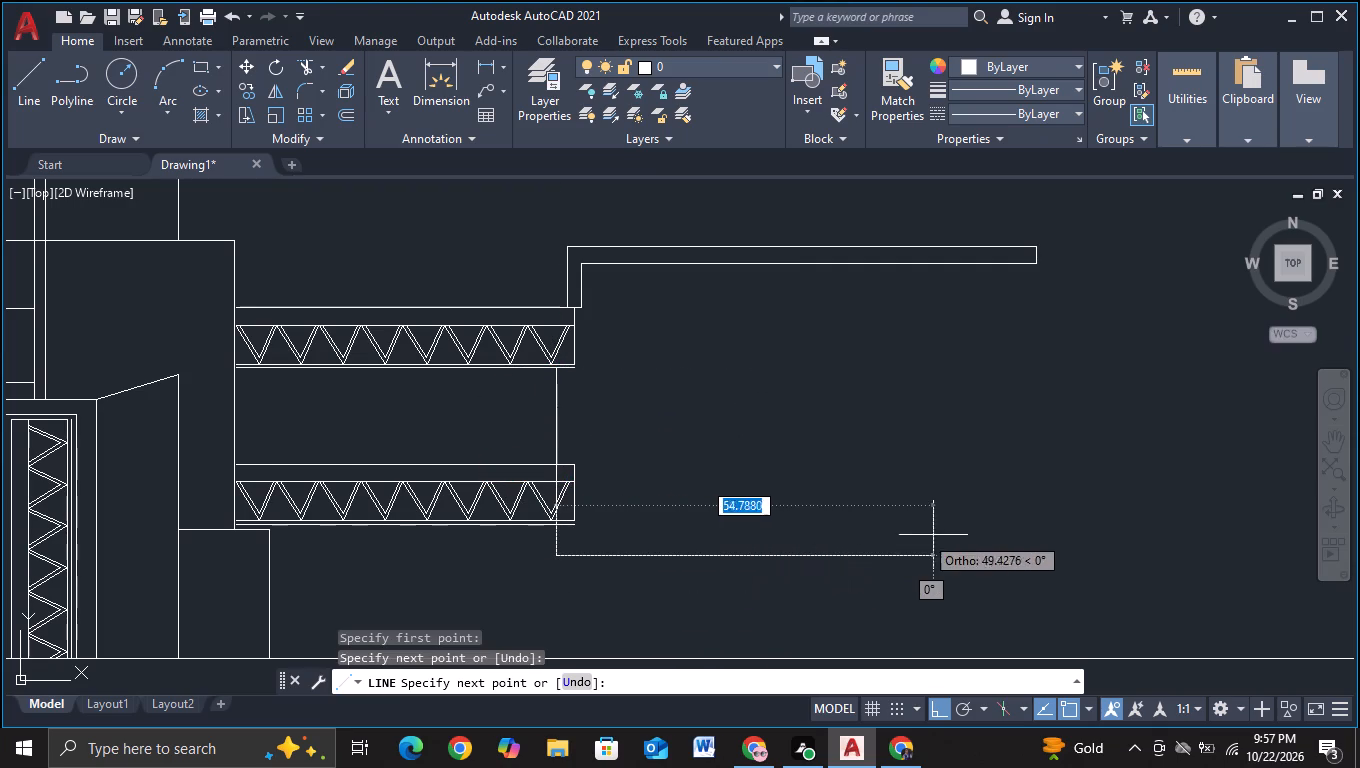
{"action": "scroll", "coordinate": [1026, 527], "scroll_direction": "down", "scroll_amount": 1}
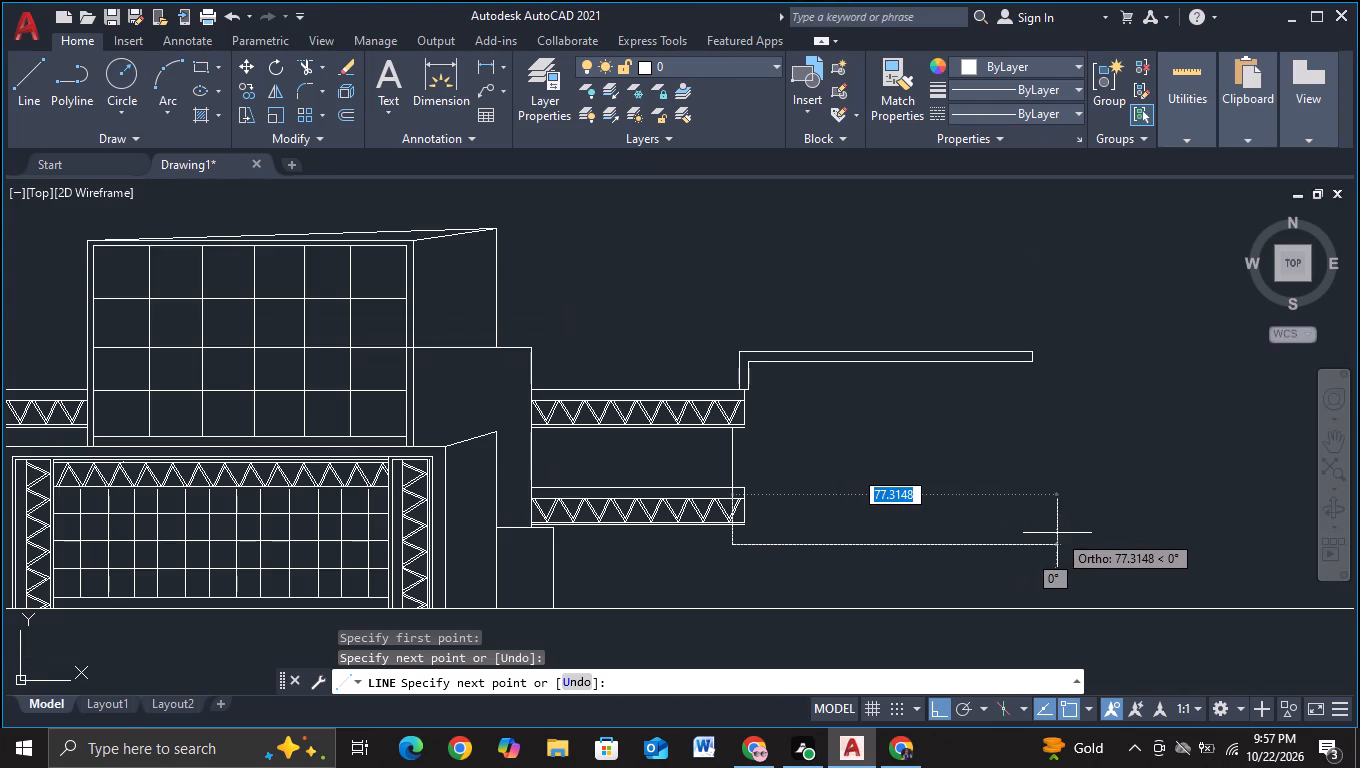
{"action": "left_click", "coordinate": [1057, 533]}
{"action": "key", "text": "Escape"}
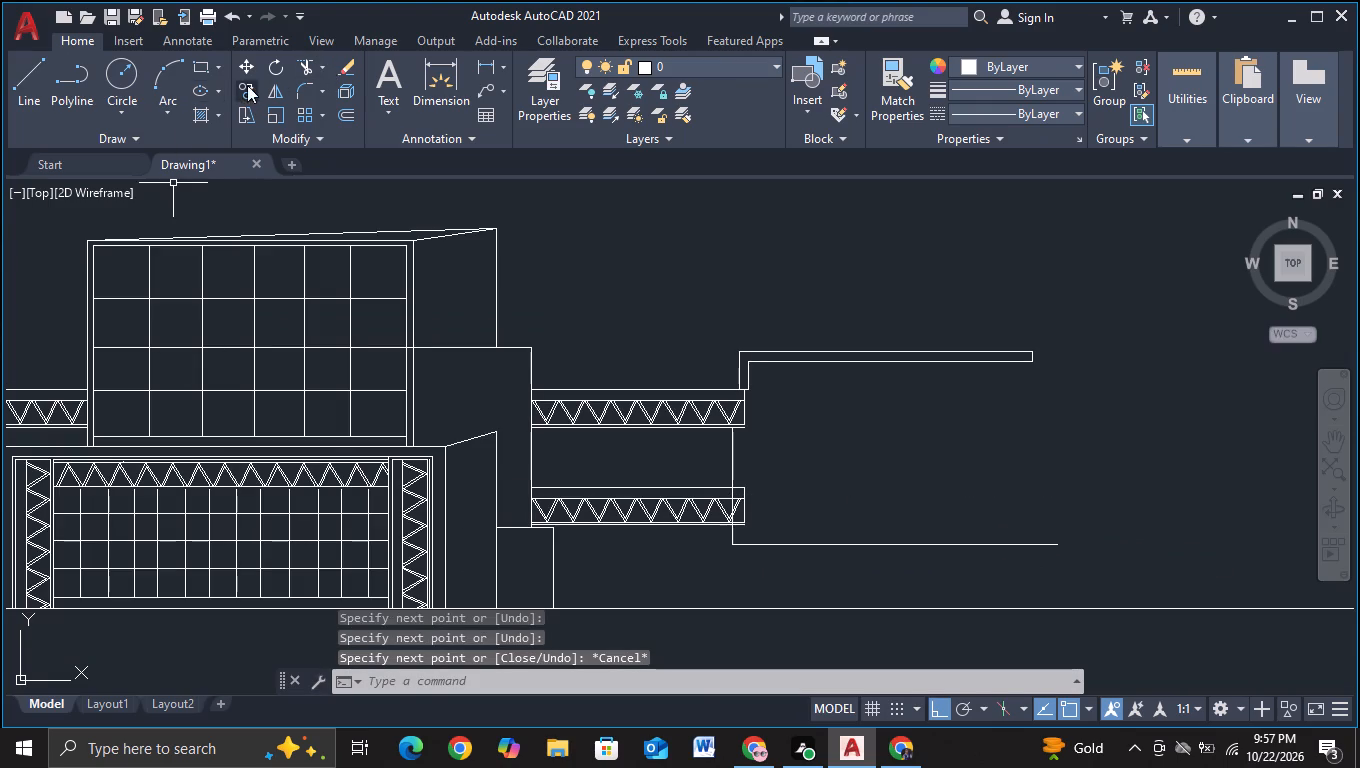
Trim the lower truss bridge's chords, diagonals and end line that project beyond the new vertical wall line.
{"action": "left_click", "coordinate": [304, 65]}
{"action": "scroll", "coordinate": [714, 423], "scroll_direction": "up", "scroll_amount": 1}
{"action": "middle_click_drag", "start_coordinate": [805, 576], "coordinate": [792, 462]}
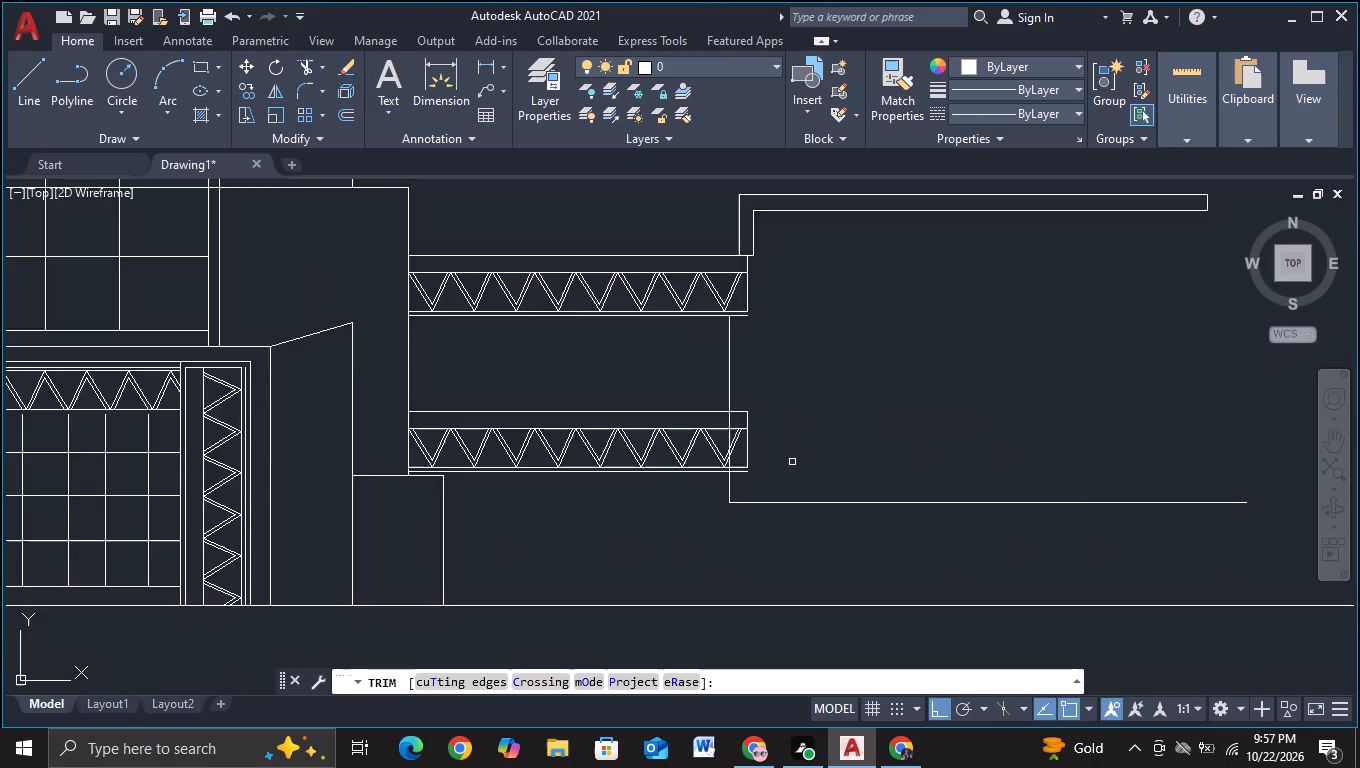
{"action": "scroll", "coordinate": [792, 462], "scroll_direction": "up", "scroll_amount": 3}
{"action": "left_click_drag", "start_coordinate": [580, 547], "coordinate": [573, 263]}
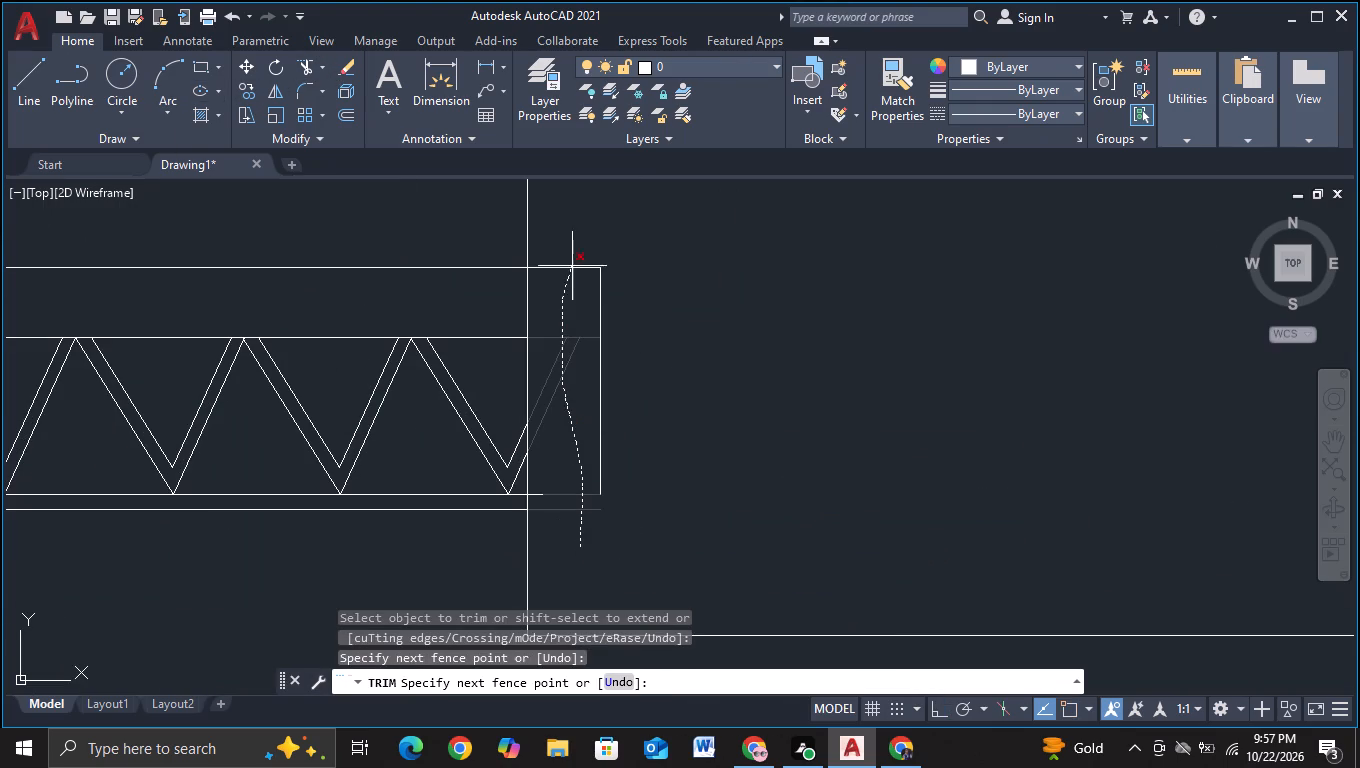
{"action": "left_click_drag", "start_coordinate": [573, 263], "coordinate": [592, 371]}
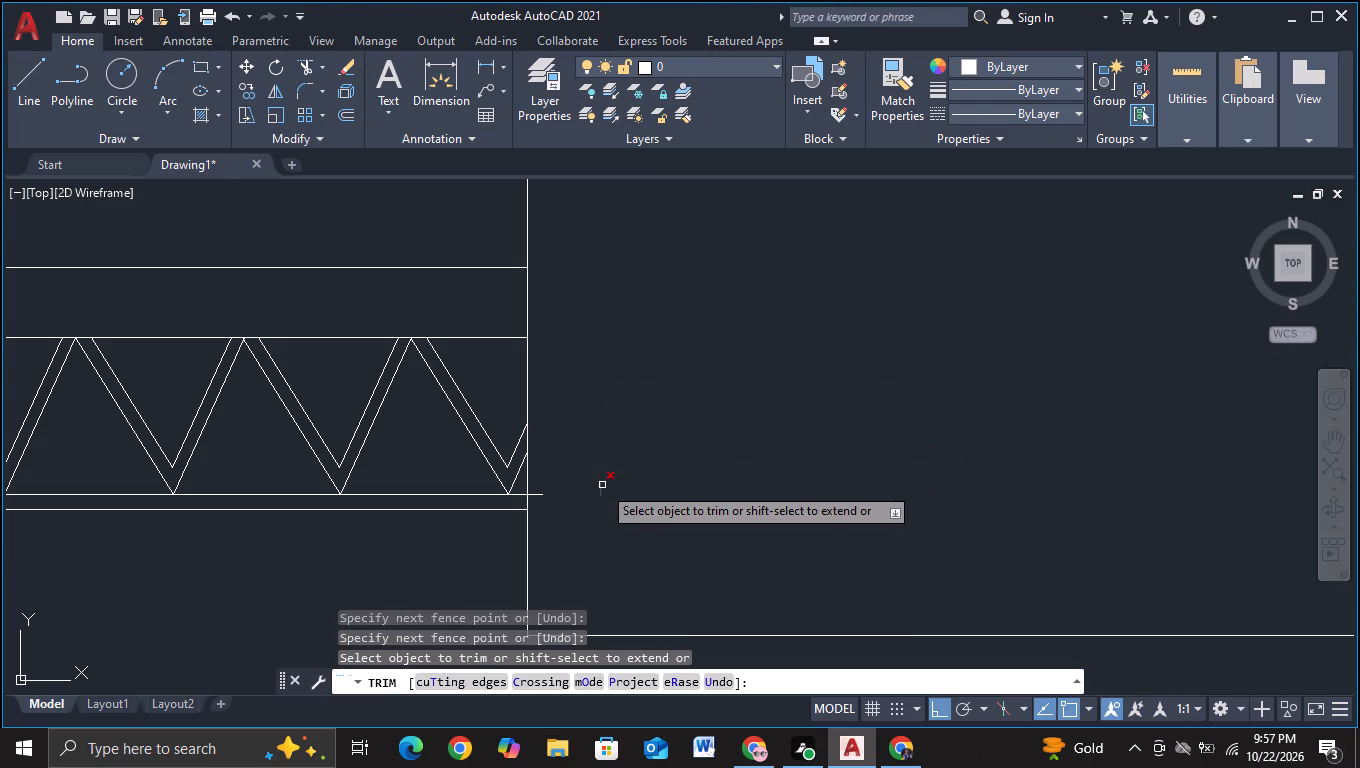
{"action": "left_click", "coordinate": [602, 485]}
{"action": "left_click", "coordinate": [537, 495]}
{"action": "scroll", "coordinate": [738, 487], "scroll_direction": "down", "scroll_amount": 1}
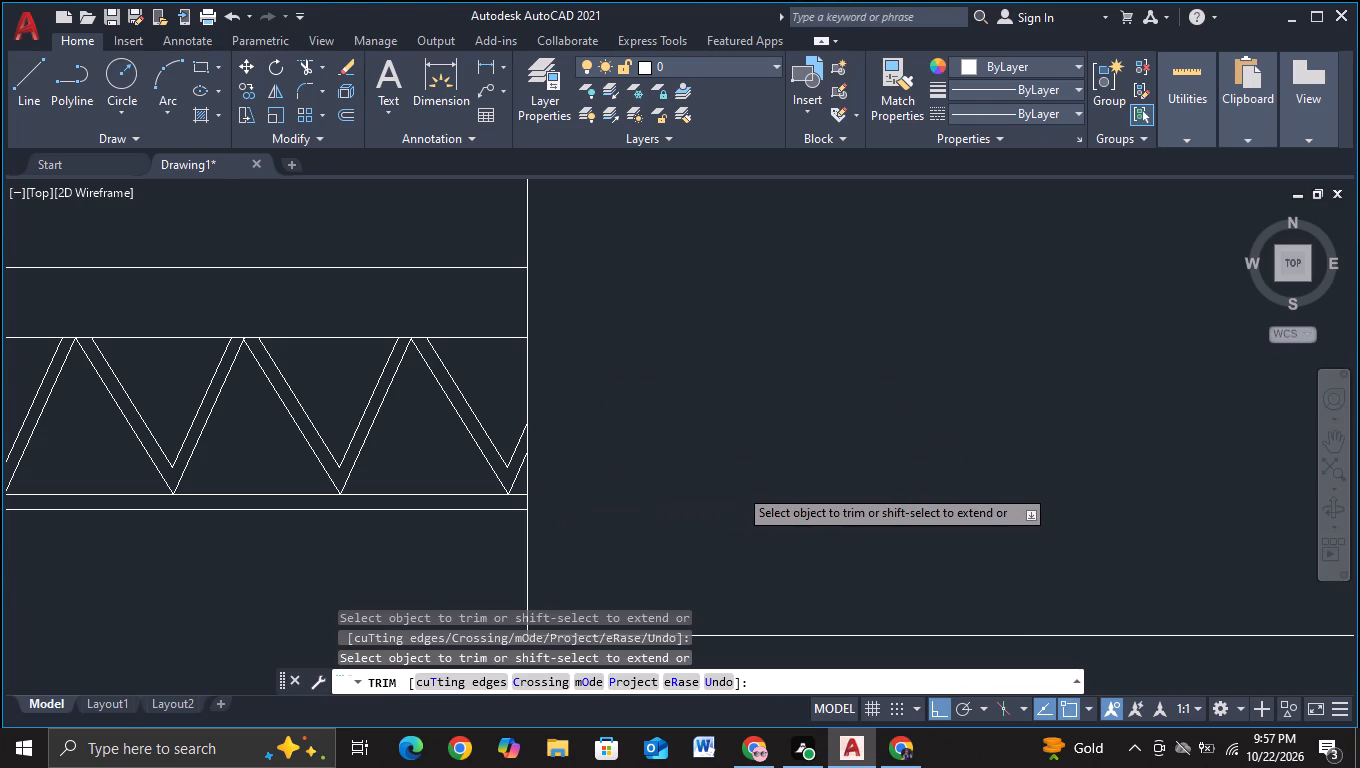
{"action": "scroll", "coordinate": [738, 487], "scroll_direction": "down", "scroll_amount": 1}
{"action": "middle_click_drag", "start_coordinate": [741, 495], "coordinate": [697, 626]}
{"action": "scroll", "coordinate": [663, 445], "scroll_direction": "up", "scroll_amount": 1}
{"action": "middle_click_drag", "start_coordinate": [662, 442], "coordinate": [655, 618]}
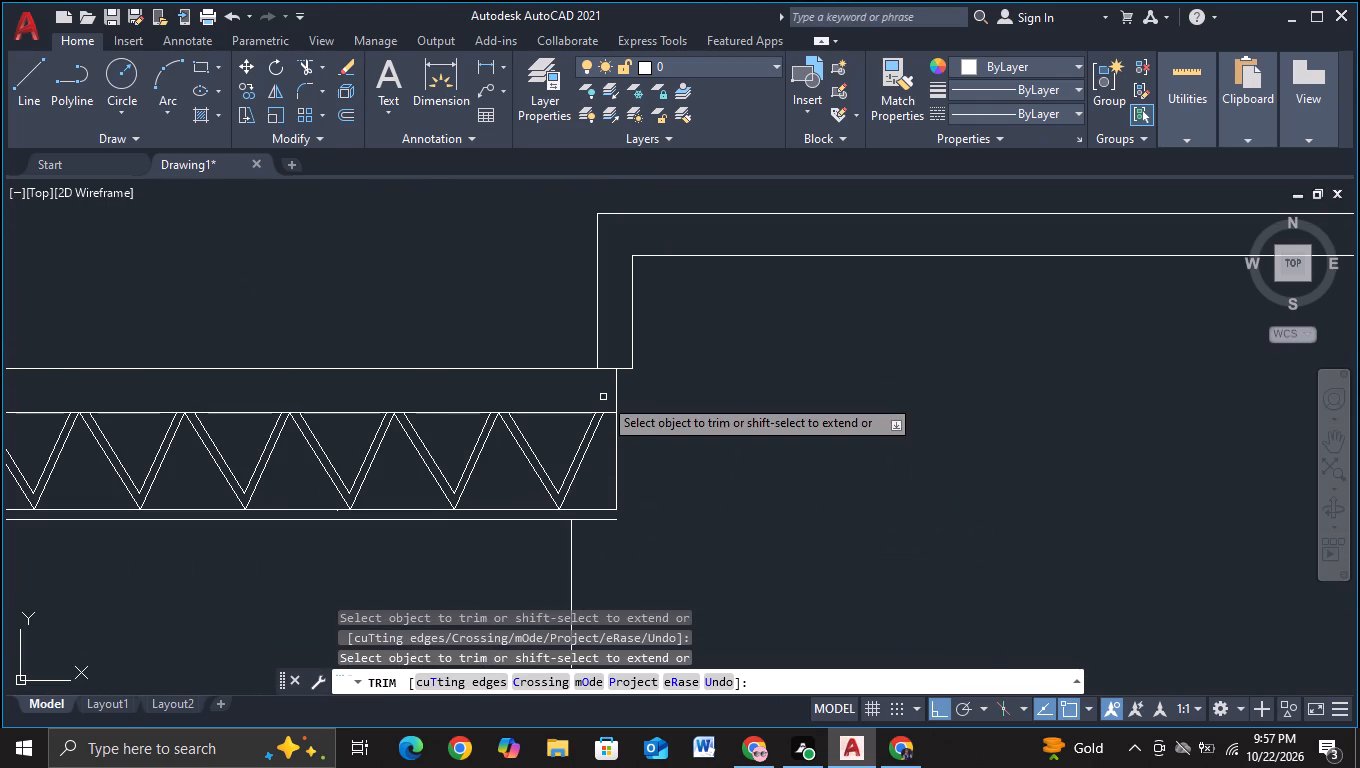
{"action": "key", "text": "Escape"}
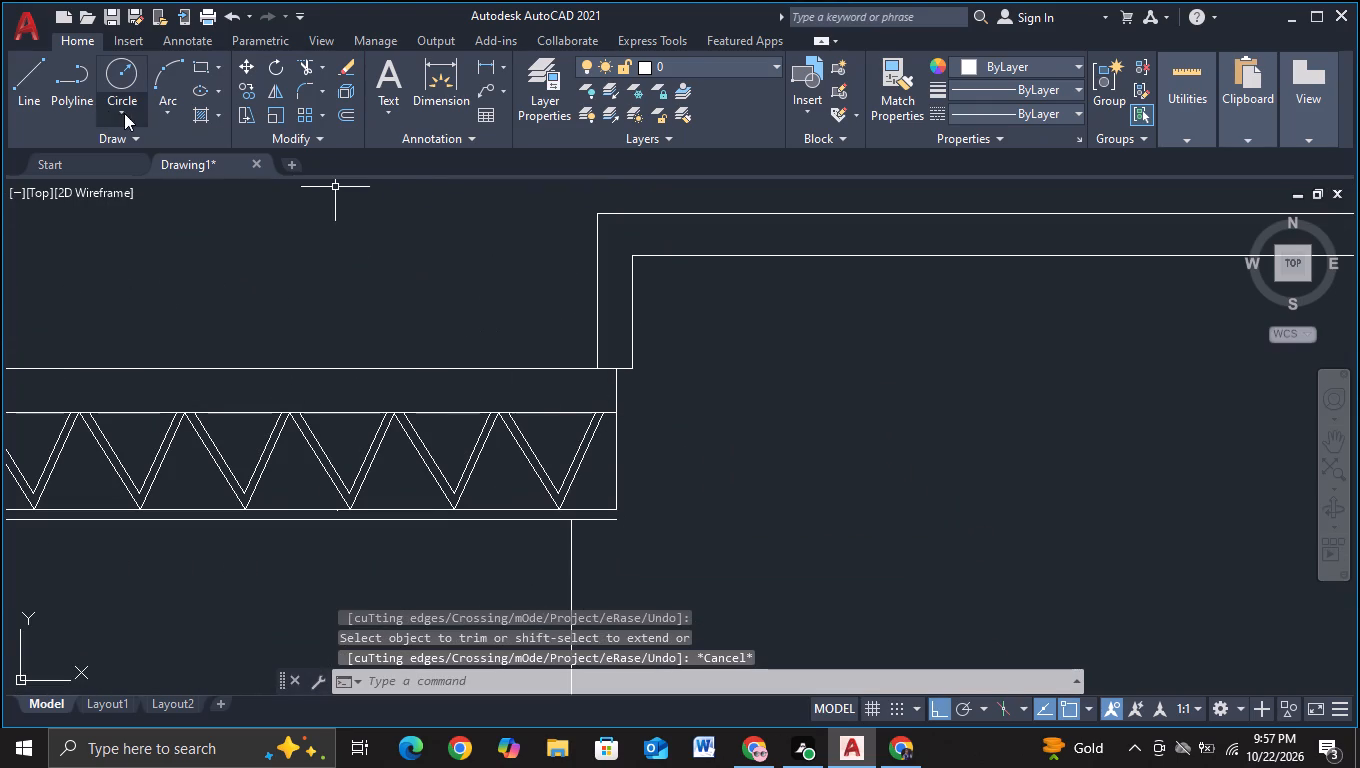
Draw a vertical line from the wall line's upper end through the upper truss to above its top edge.
{"action": "left_click", "coordinate": [36, 102]}
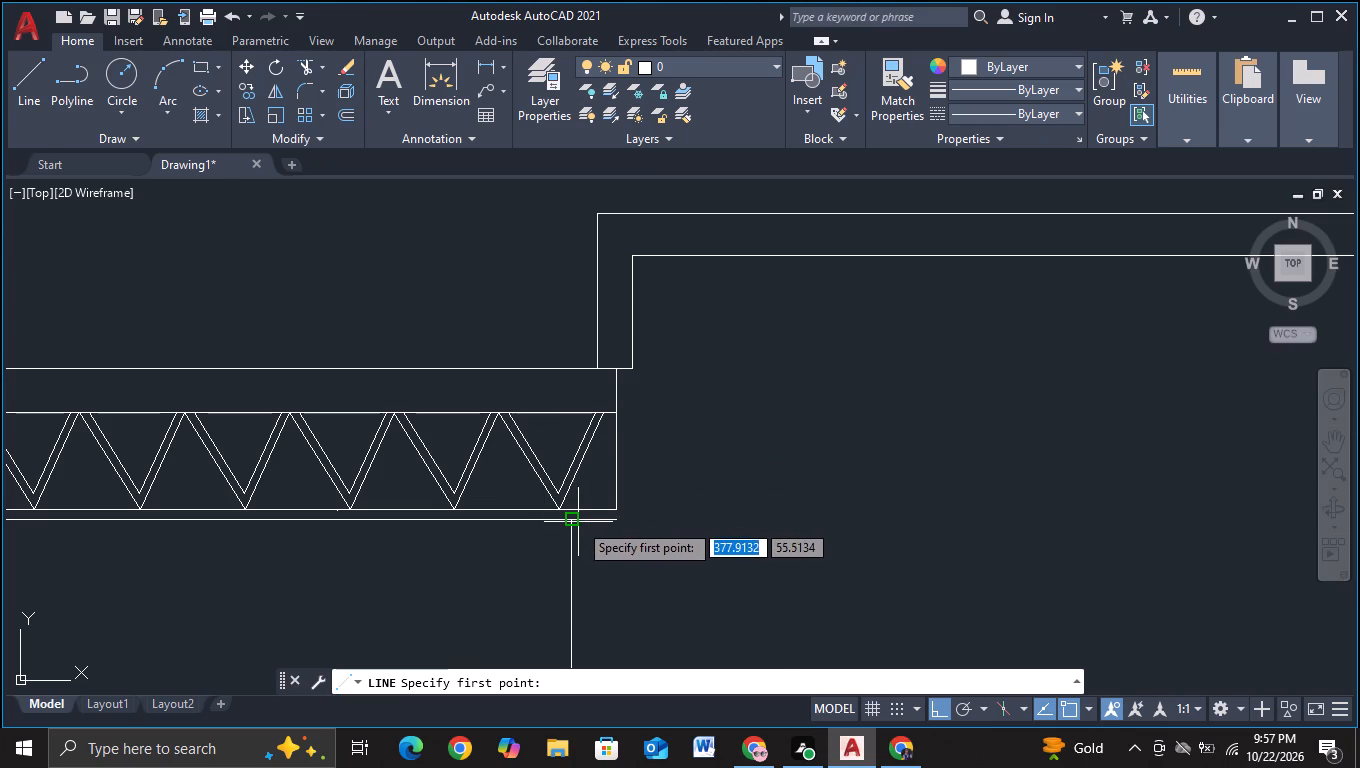
{"action": "left_click", "coordinate": [578, 522]}
{"action": "left_click", "coordinate": [579, 260]}
{"action": "key", "text": "Escape"}
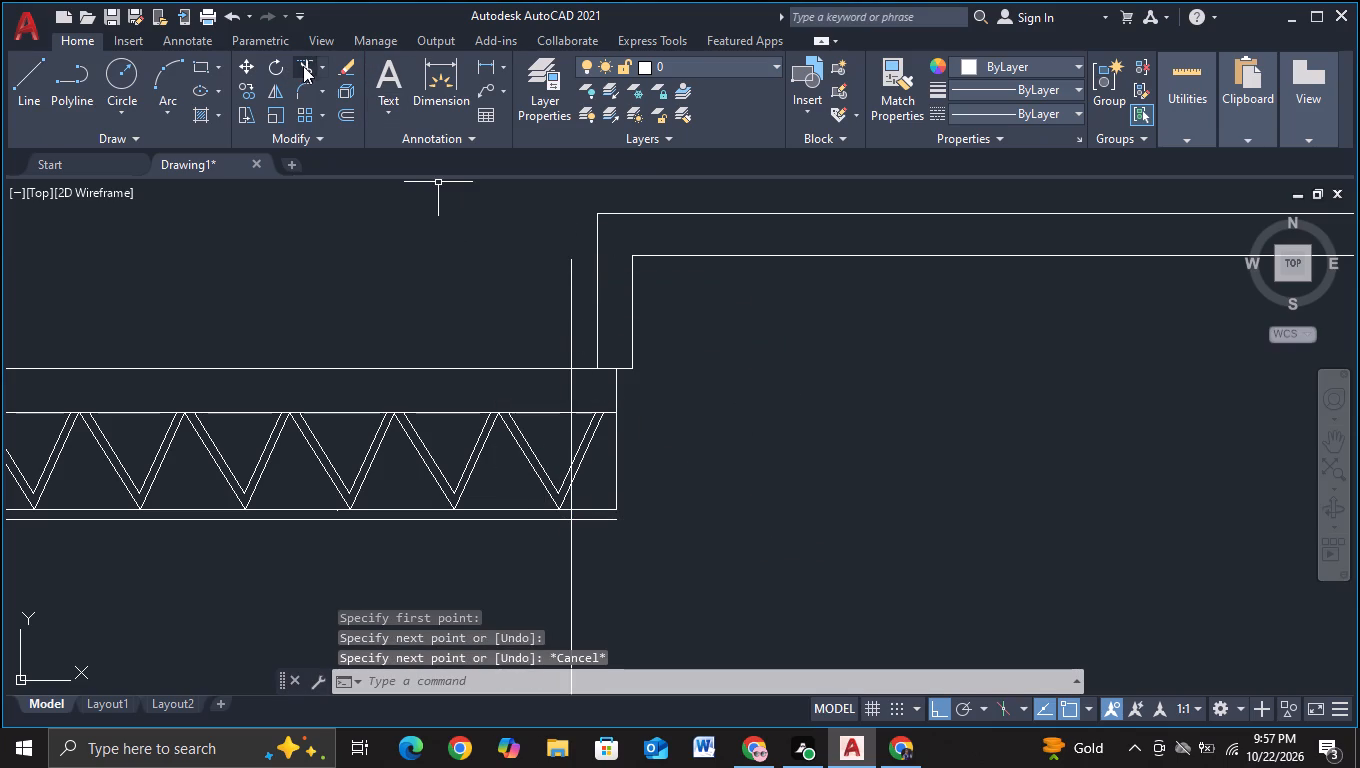
Trim the upper truss's members beyond the vertical wall line, plus the wall line's portions above the truss chord.
{"action": "left_click", "coordinate": [308, 63]}
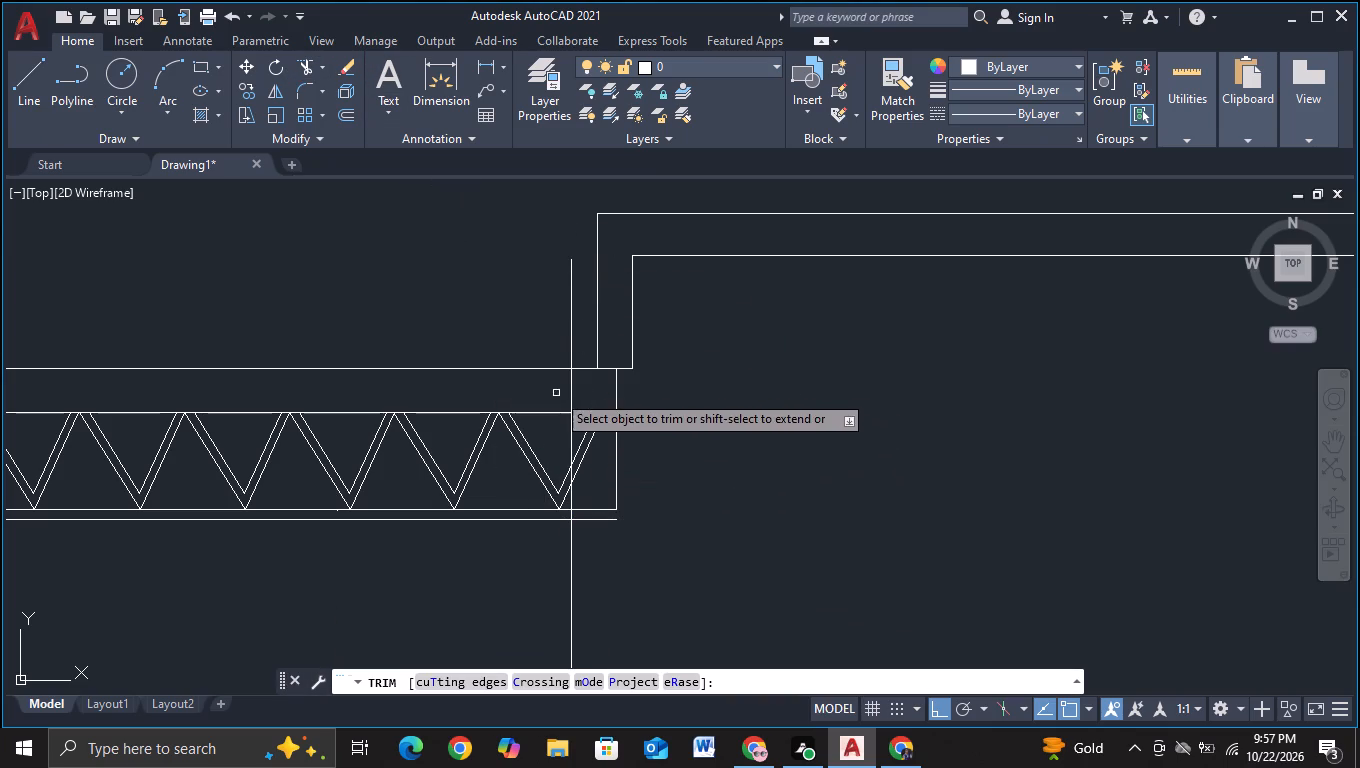
{"action": "left_click_drag", "start_coordinate": [545, 396], "coordinate": [640, 396]}
{"action": "left_click", "coordinate": [570, 310]}
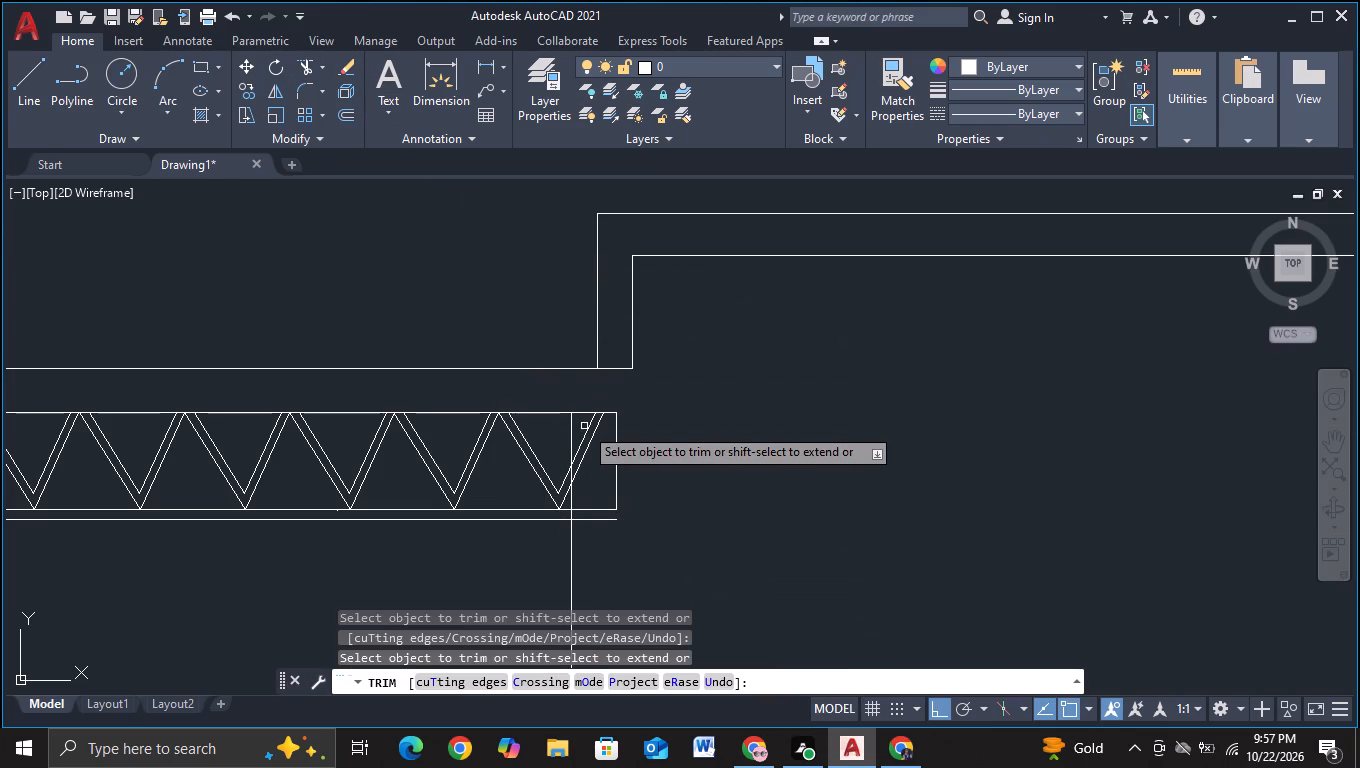
{"action": "left_click_drag", "start_coordinate": [596, 403], "coordinate": [603, 522]}
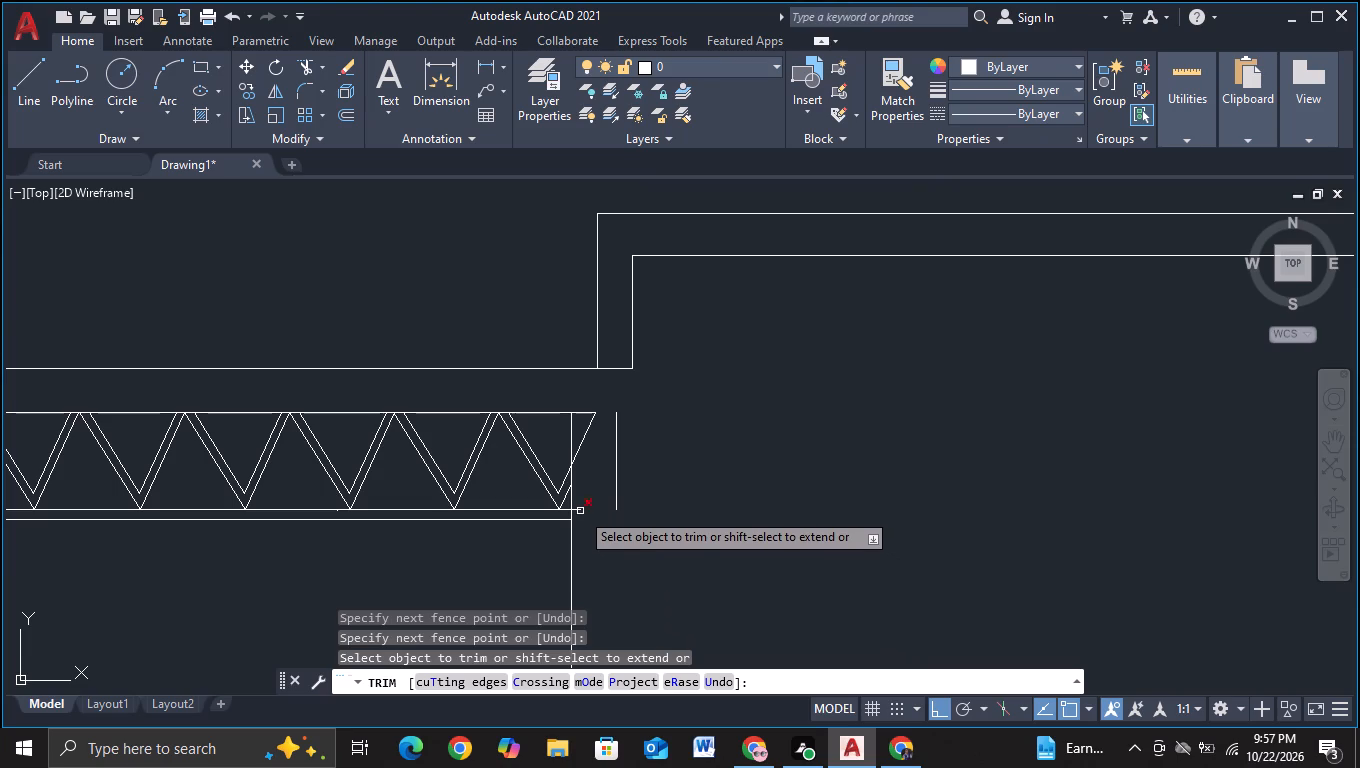
{"action": "left_click", "coordinate": [580, 511]}
{"action": "left_click_drag", "start_coordinate": [585, 404], "coordinate": [581, 460]}
{"action": "left_click_drag", "start_coordinate": [583, 460], "coordinate": [610, 459]}
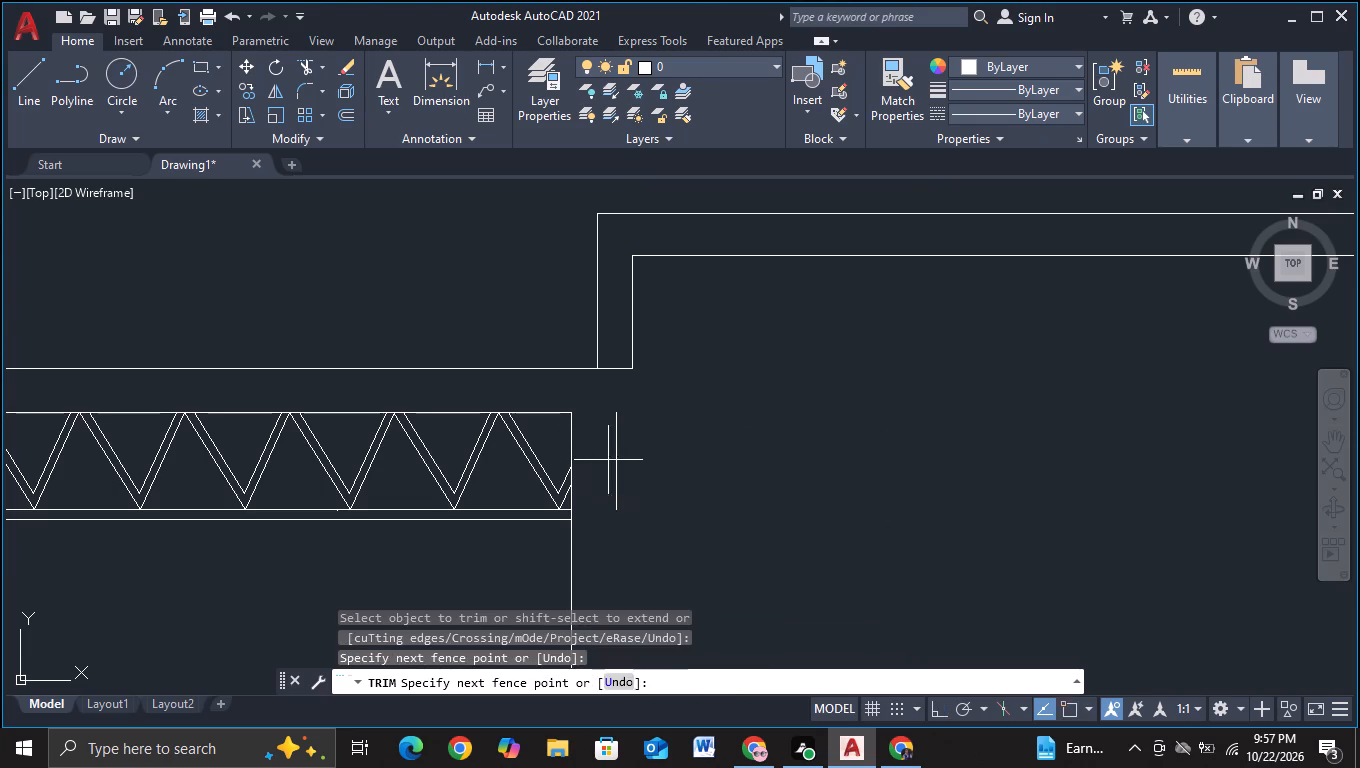
{"action": "left_click_drag", "start_coordinate": [610, 459], "coordinate": [683, 453]}
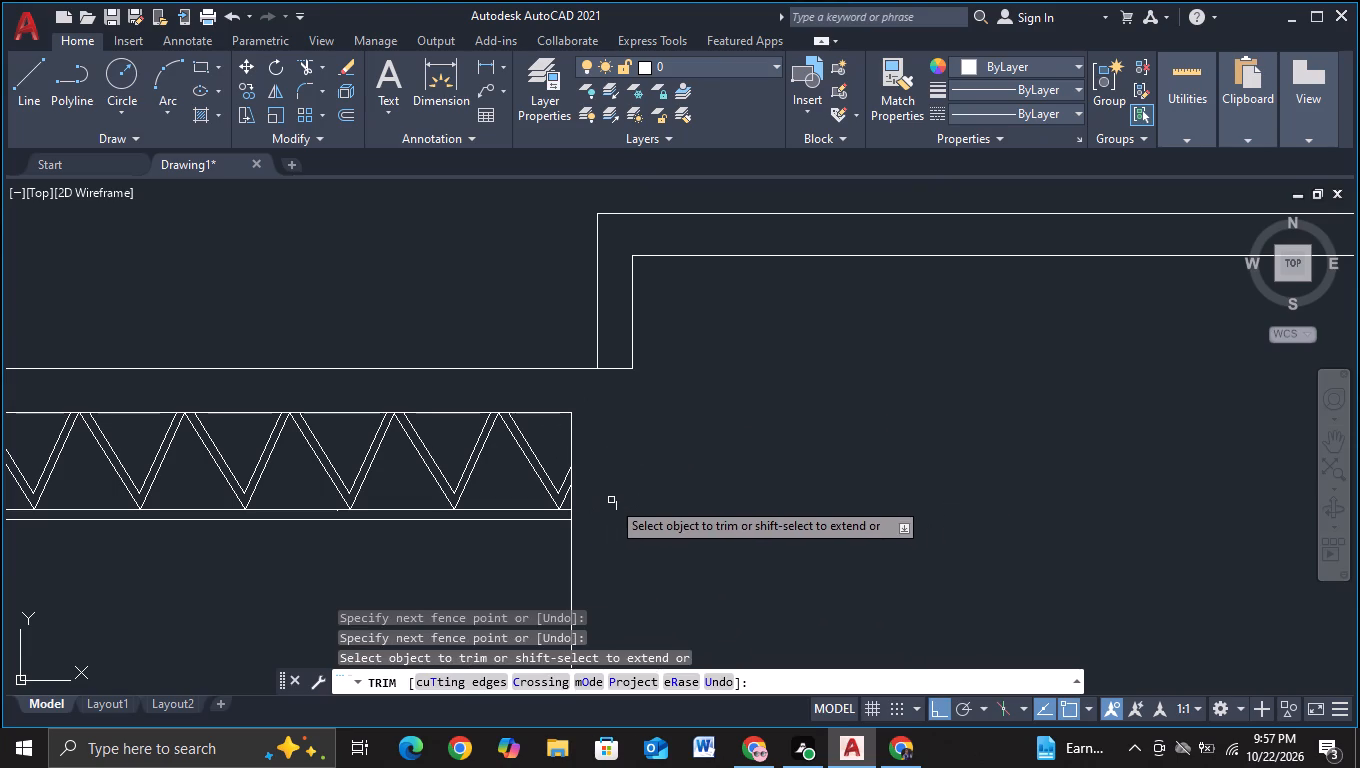
{"action": "left_click", "coordinate": [616, 509]}
{"action": "key", "text": "Escape"}
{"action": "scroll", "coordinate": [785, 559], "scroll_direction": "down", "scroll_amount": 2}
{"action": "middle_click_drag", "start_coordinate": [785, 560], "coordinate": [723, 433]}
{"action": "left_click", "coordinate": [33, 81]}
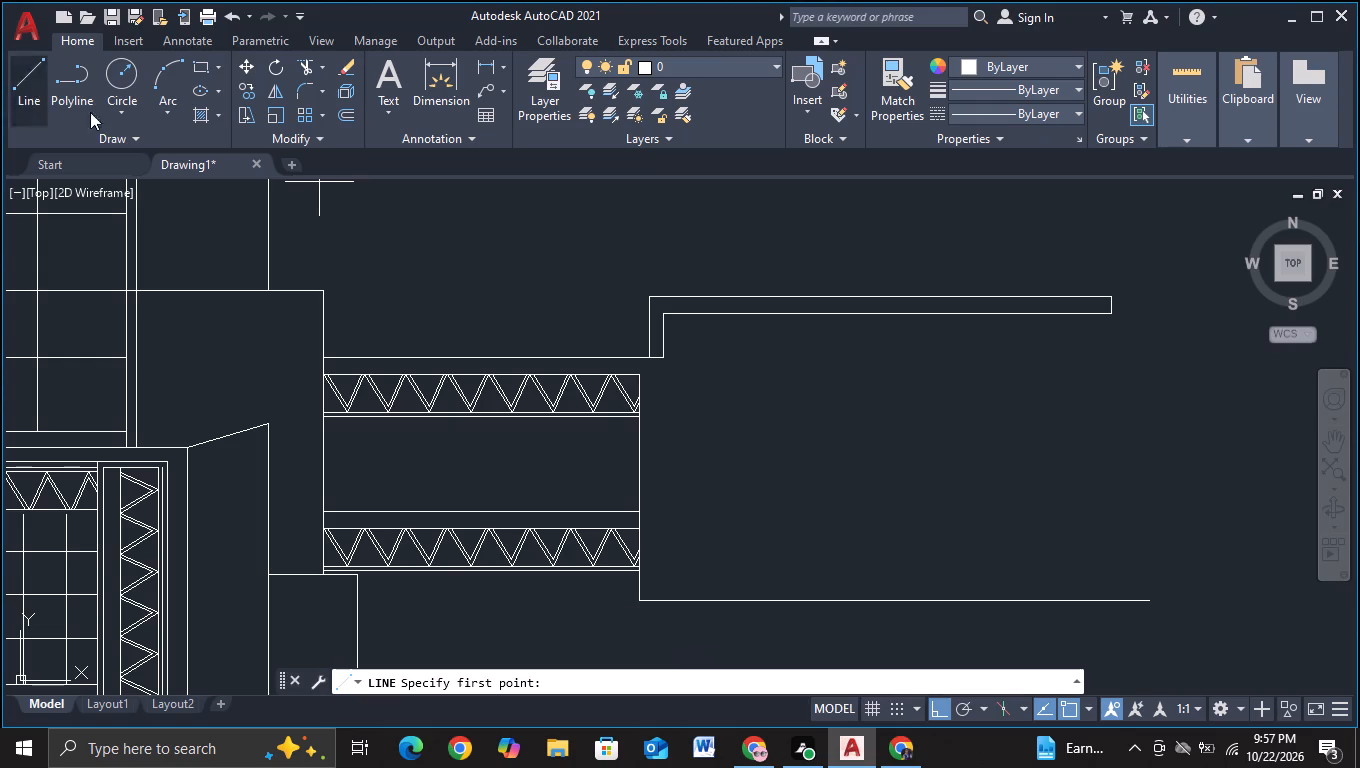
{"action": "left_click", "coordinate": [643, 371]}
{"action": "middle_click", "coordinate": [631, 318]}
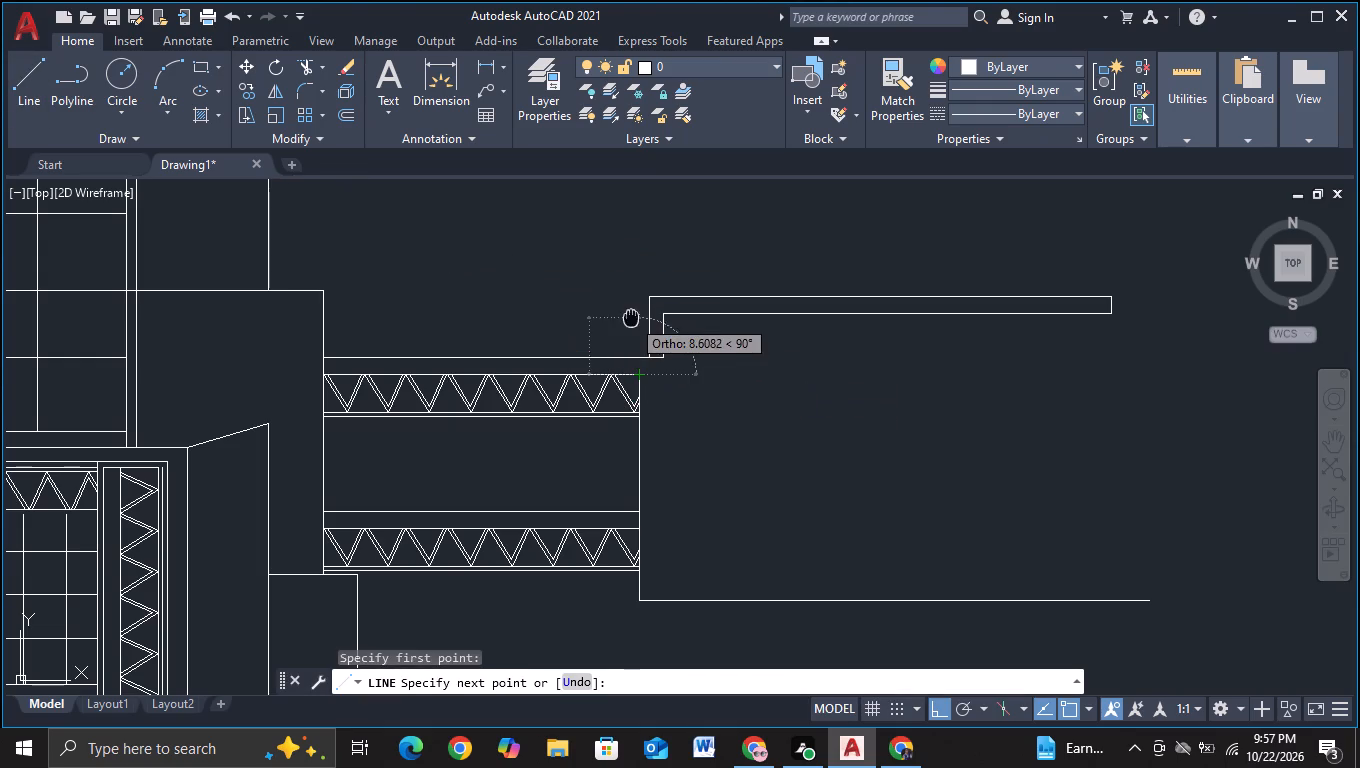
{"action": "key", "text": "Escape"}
Extend the upper truss's outer end up to the bridge's top edge with a vertical line, trimming the excess above.
{"action": "left_click", "coordinate": [17, 89]}
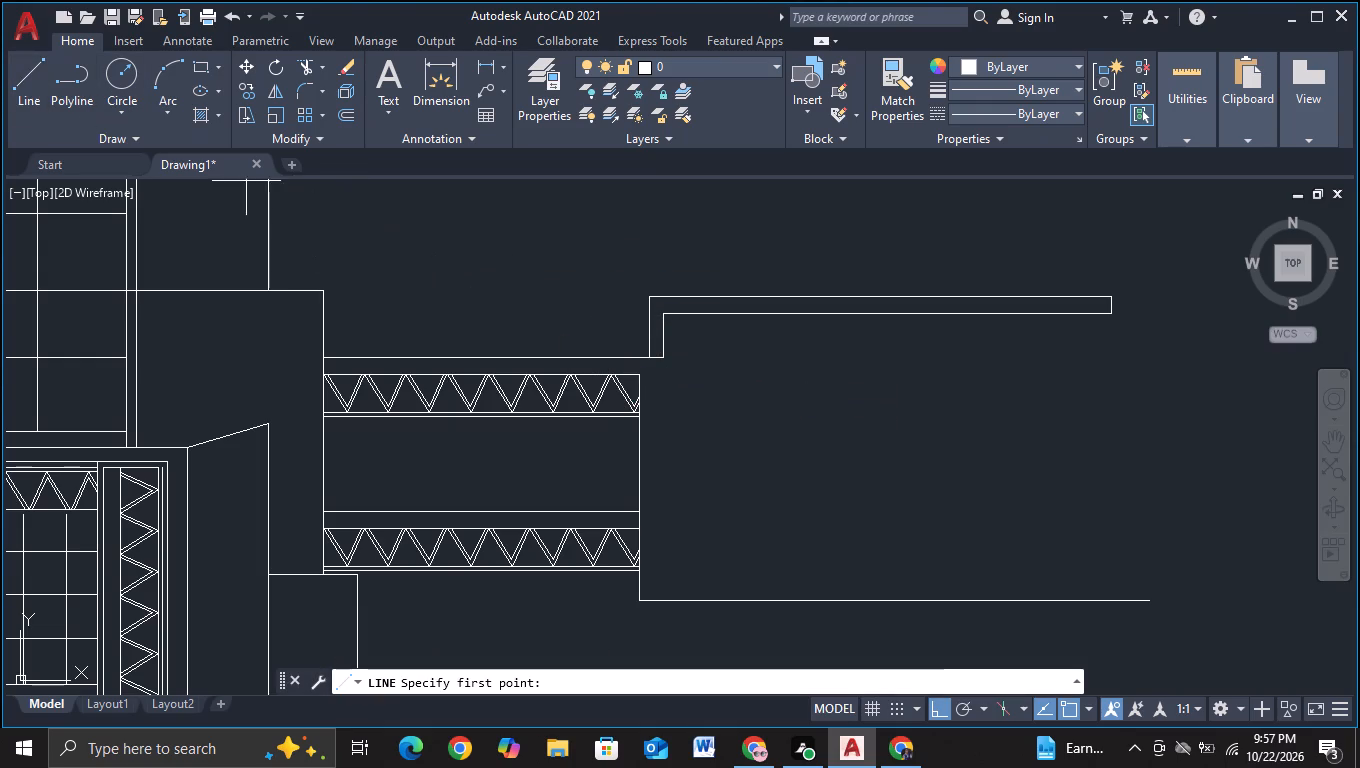
{"action": "left_click", "coordinate": [637, 369]}
{"action": "left_click", "coordinate": [619, 287]}
{"action": "key", "text": "Escape"}
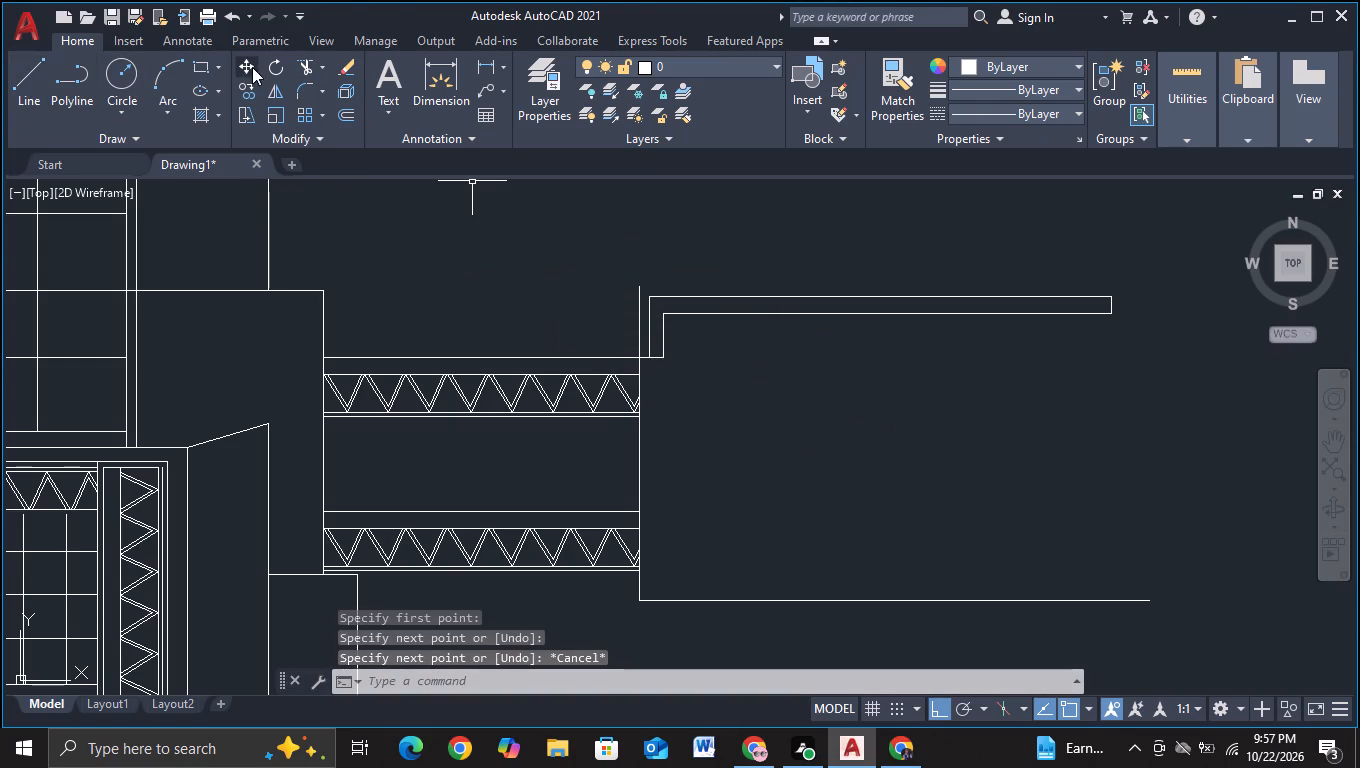
{"action": "left_click", "coordinate": [304, 67]}
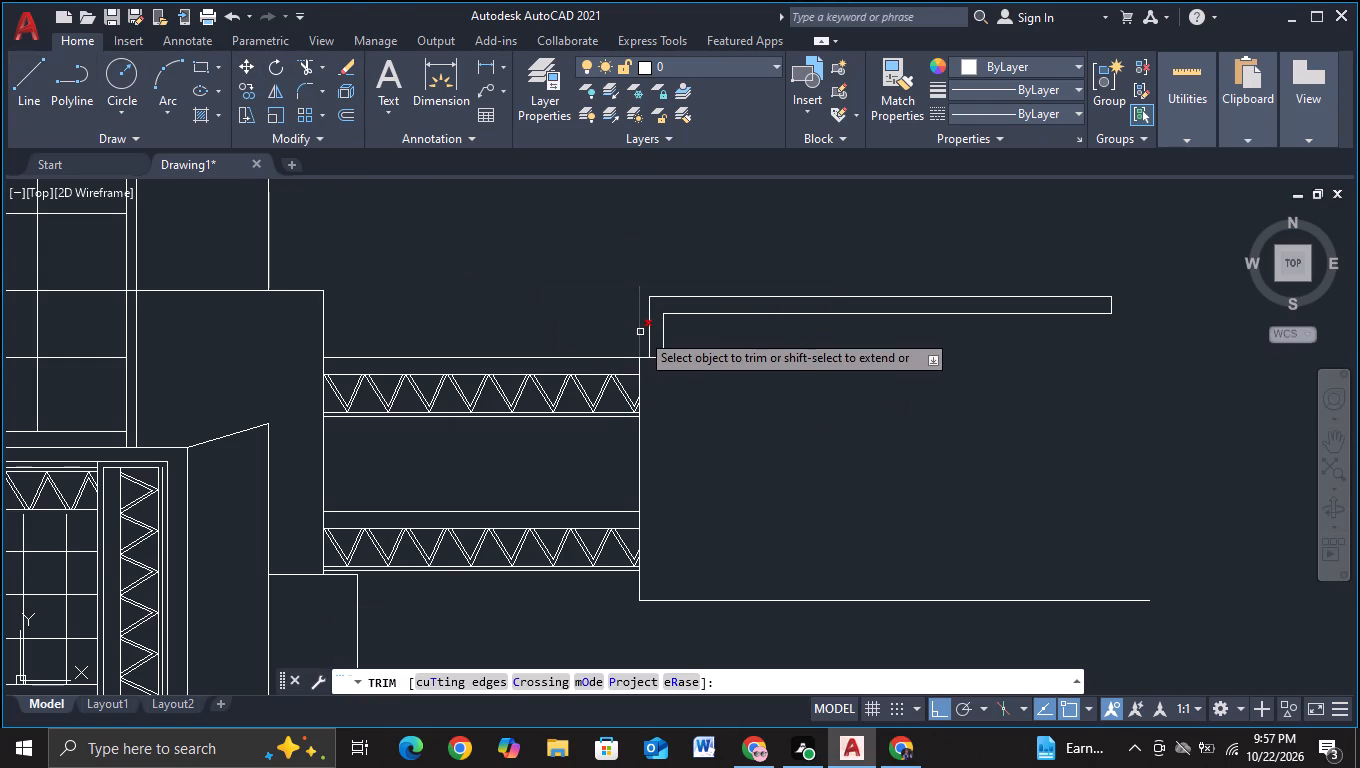
{"action": "left_click", "coordinate": [640, 332]}
Draw connected lines down from the roof slab's inner foot, horizontally outward, and about 25 units up past the slab.
{"action": "middle_click_drag", "start_coordinate": [866, 496], "coordinate": [668, 429]}
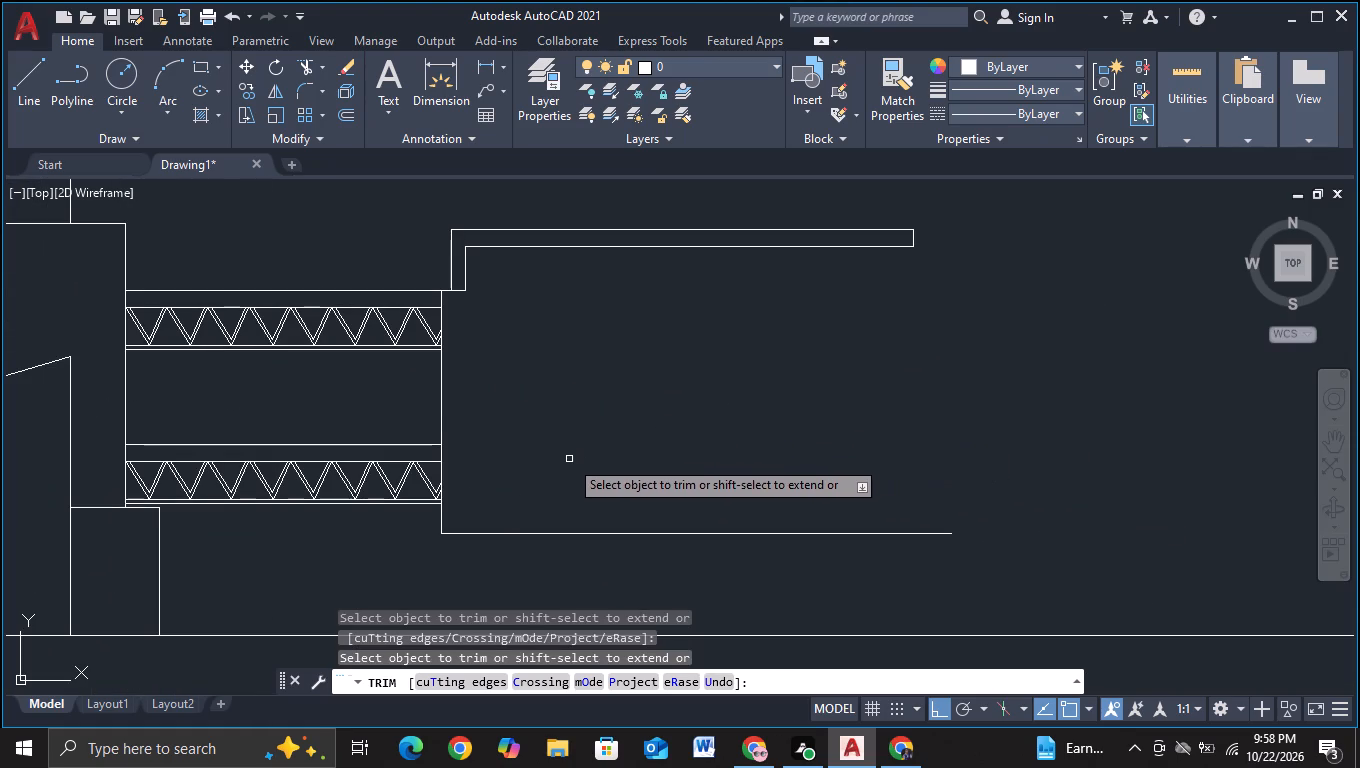
{"action": "left_click", "coordinate": [42, 99]}
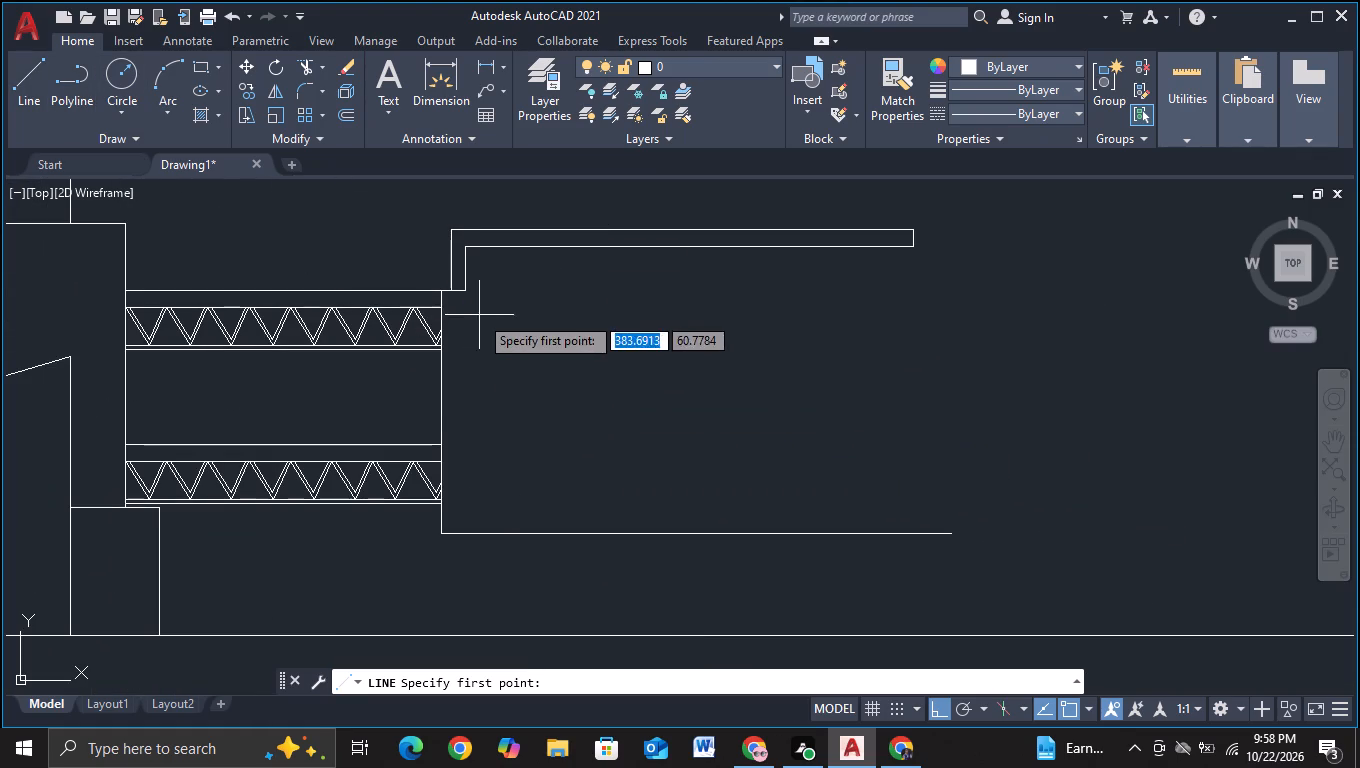
{"action": "left_click", "coordinate": [459, 286]}
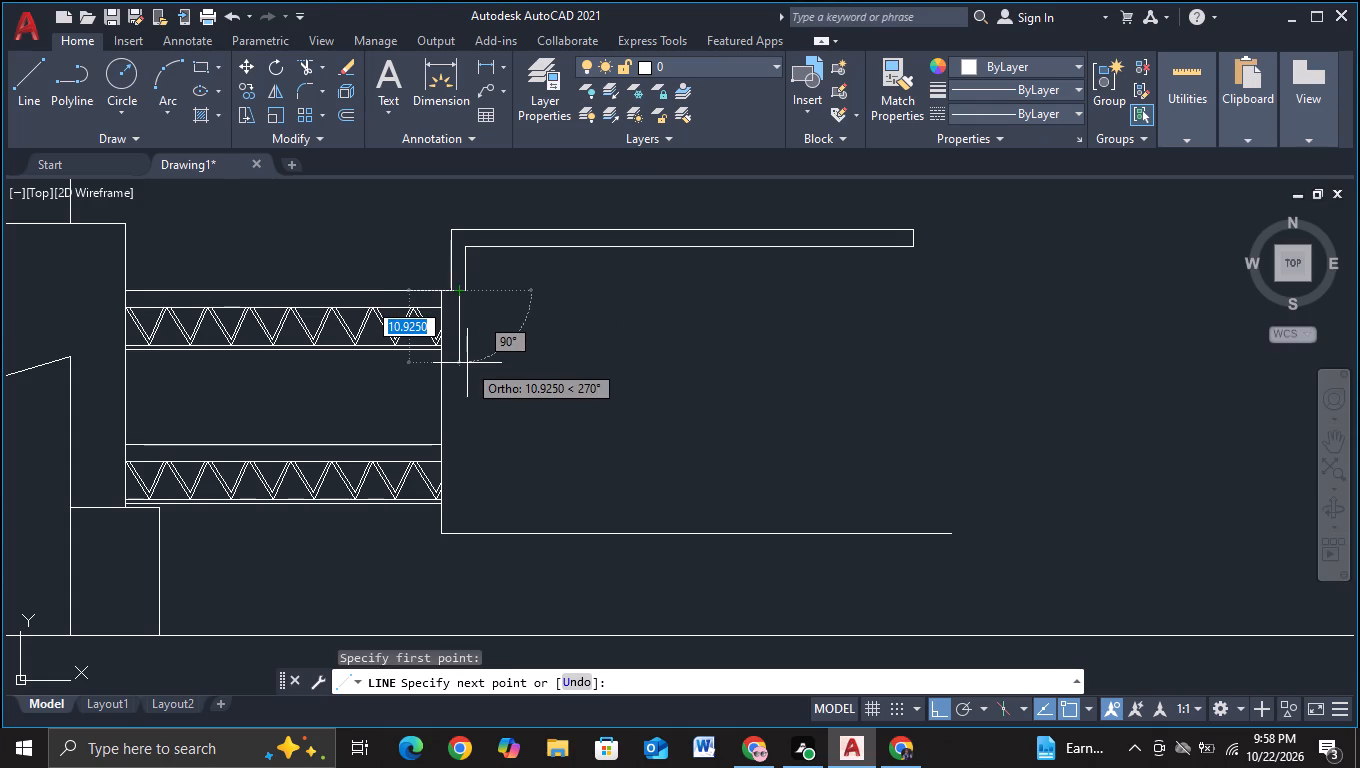
{"action": "left_click", "coordinate": [466, 370]}
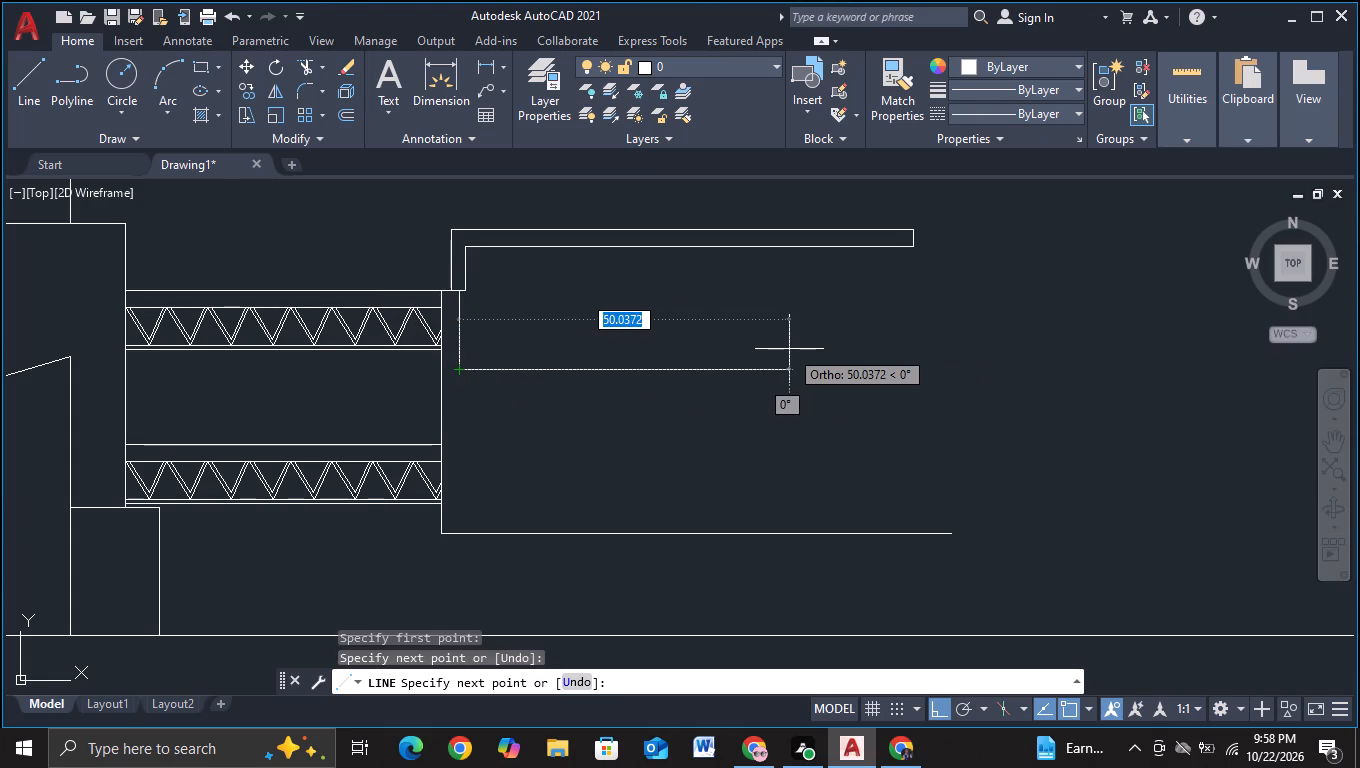
{"action": "left_click", "coordinate": [698, 345]}
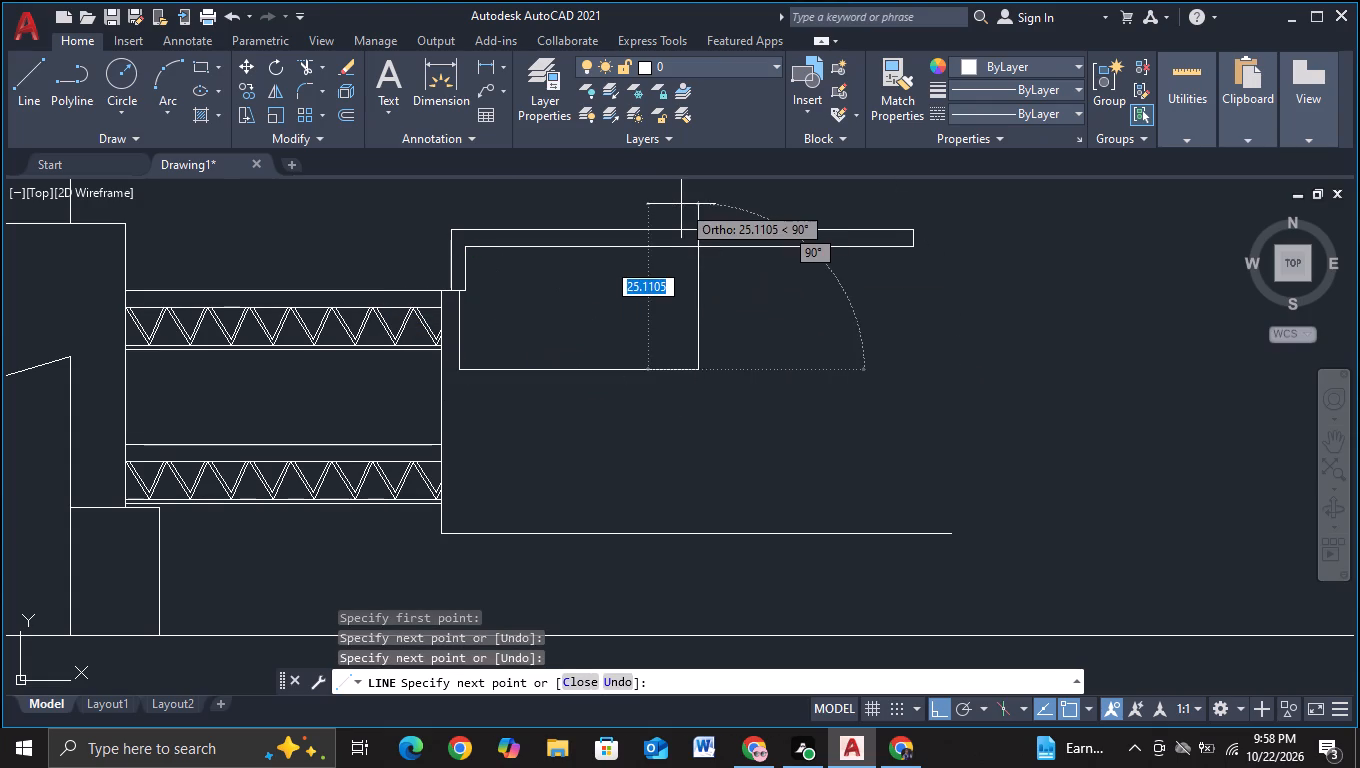
{"action": "left_click", "coordinate": [681, 204]}
Continue the outline with a short line outward, about 26 units down, and back inward past the wall line for a thin frame.
{"action": "scroll", "coordinate": [701, 212], "scroll_direction": "up", "scroll_amount": 1}
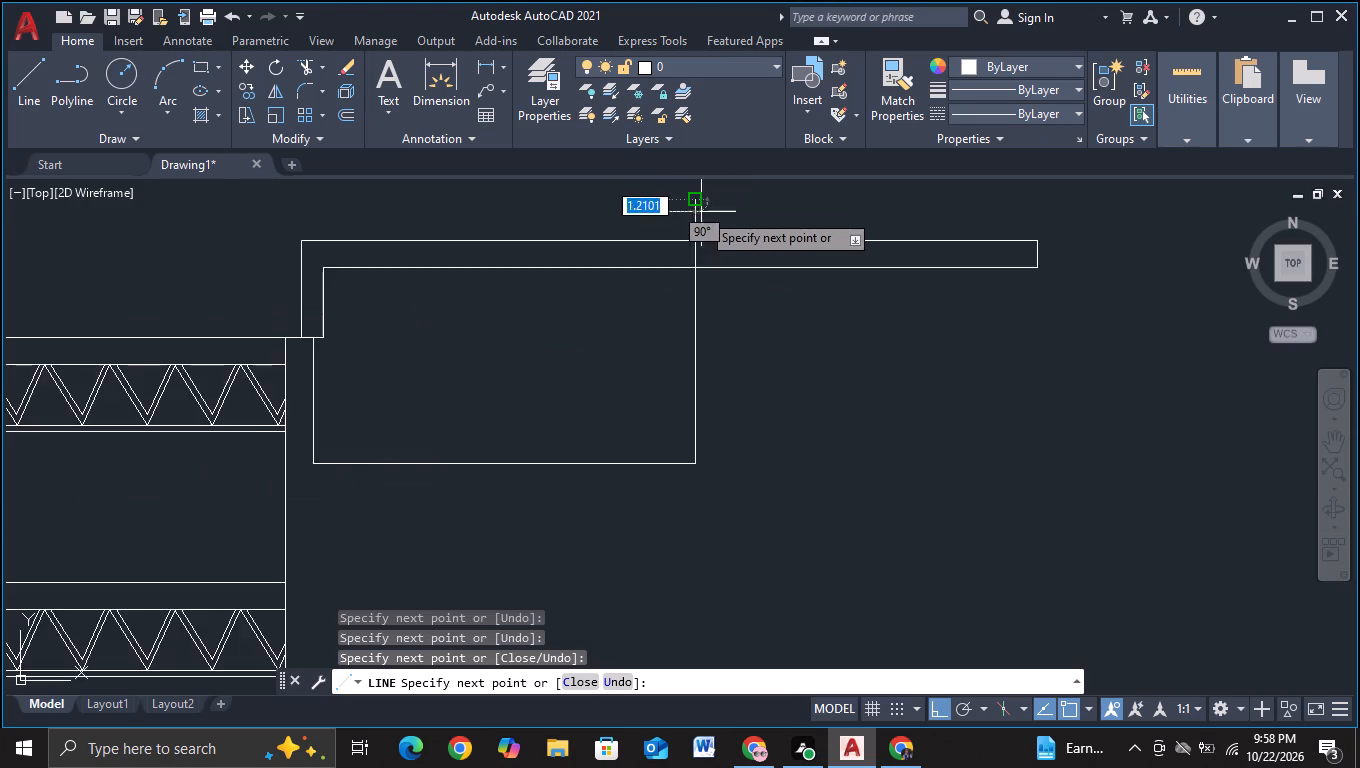
{"action": "middle_click_drag", "start_coordinate": [701, 212], "coordinate": [617, 338]}
{"action": "left_click", "coordinate": [623, 335]}
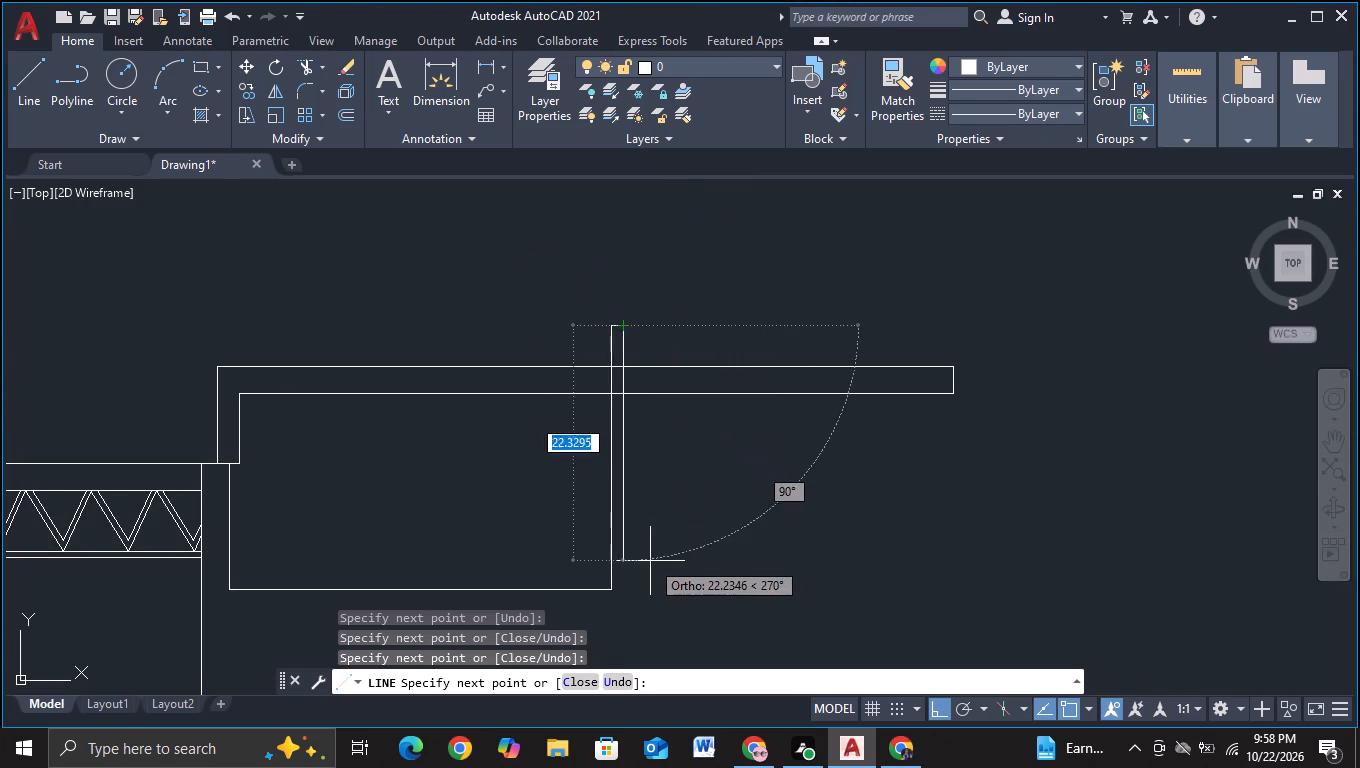
{"action": "middle_click_drag", "start_coordinate": [650, 561], "coordinate": [664, 364]}
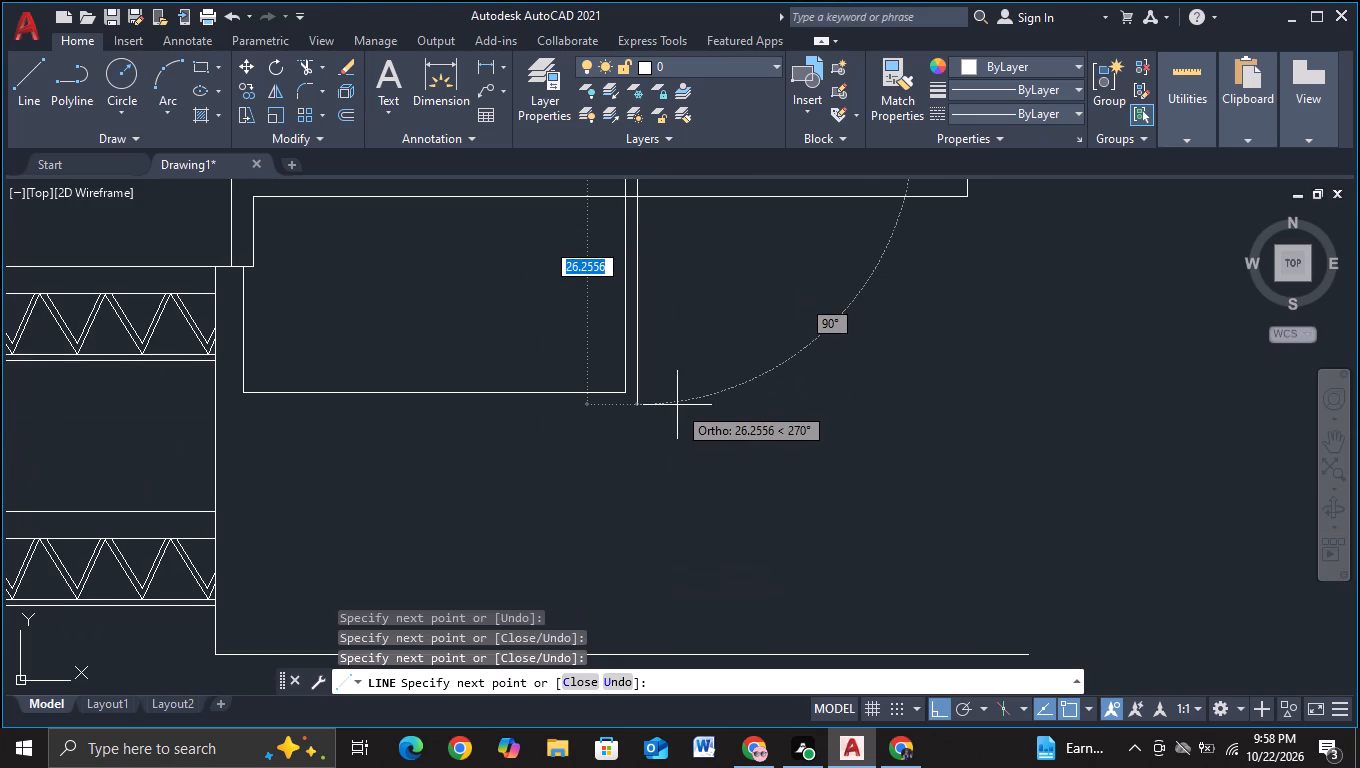
{"action": "left_click", "coordinate": [676, 407]}
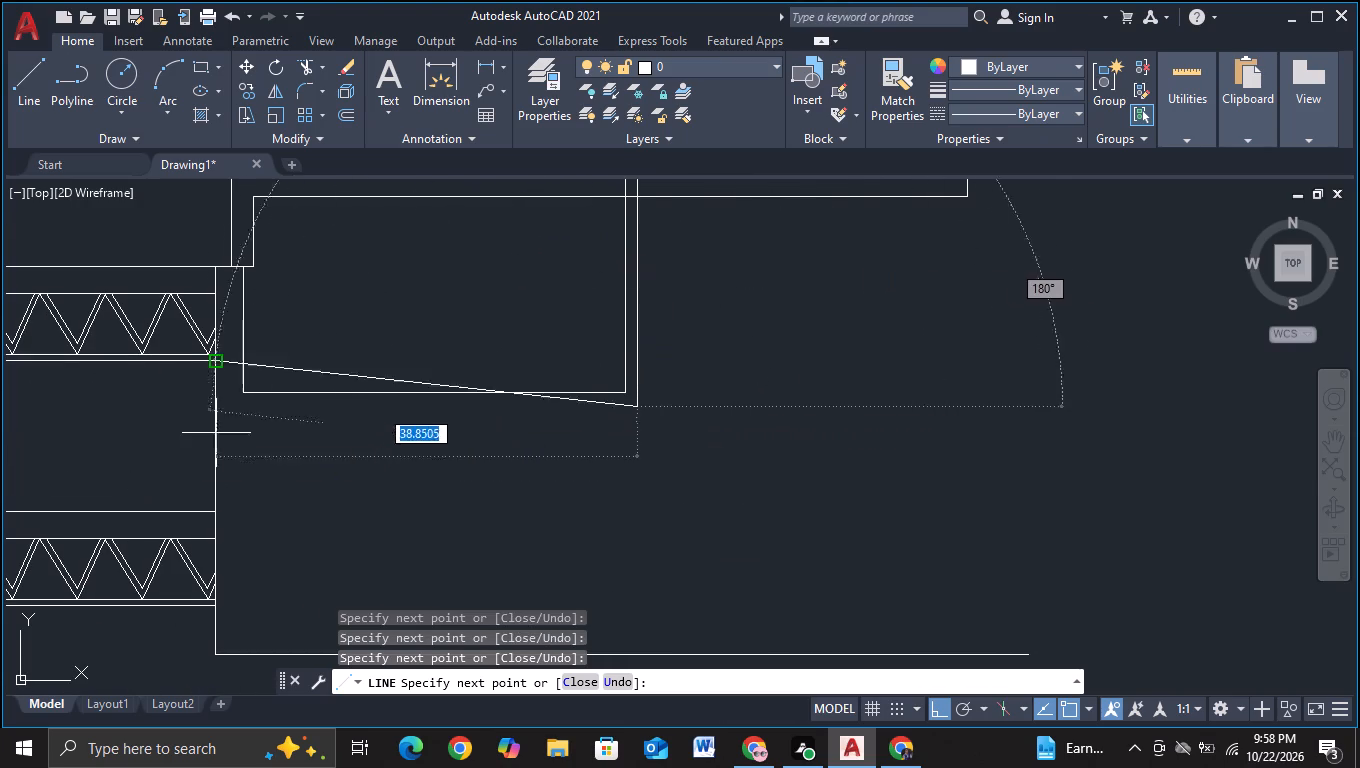
{"action": "left_click", "coordinate": [162, 435]}
{"action": "key", "text": "Escape"}
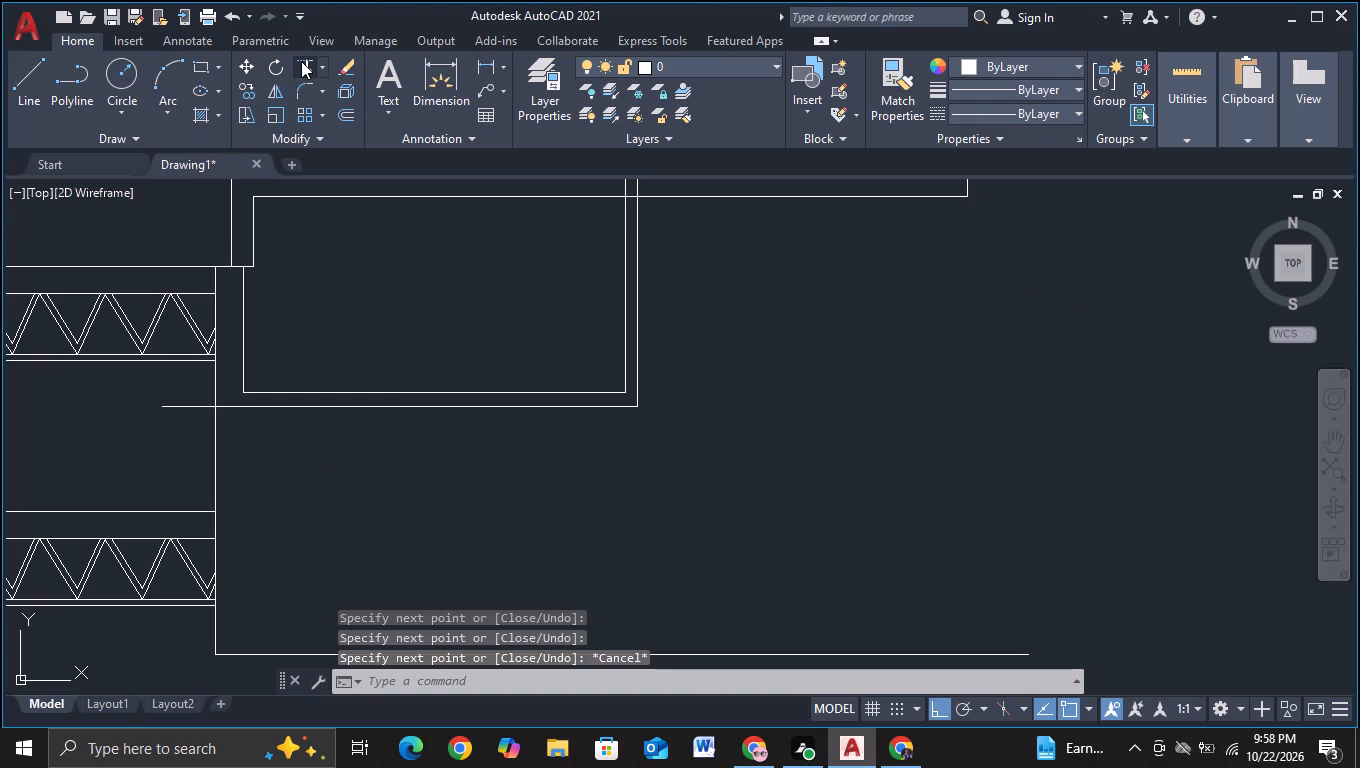
Trim the frame's overshoots past the wall line and above the roof slab, and the overlapping segments at their junction.
{"action": "left_click", "coordinate": [301, 61]}
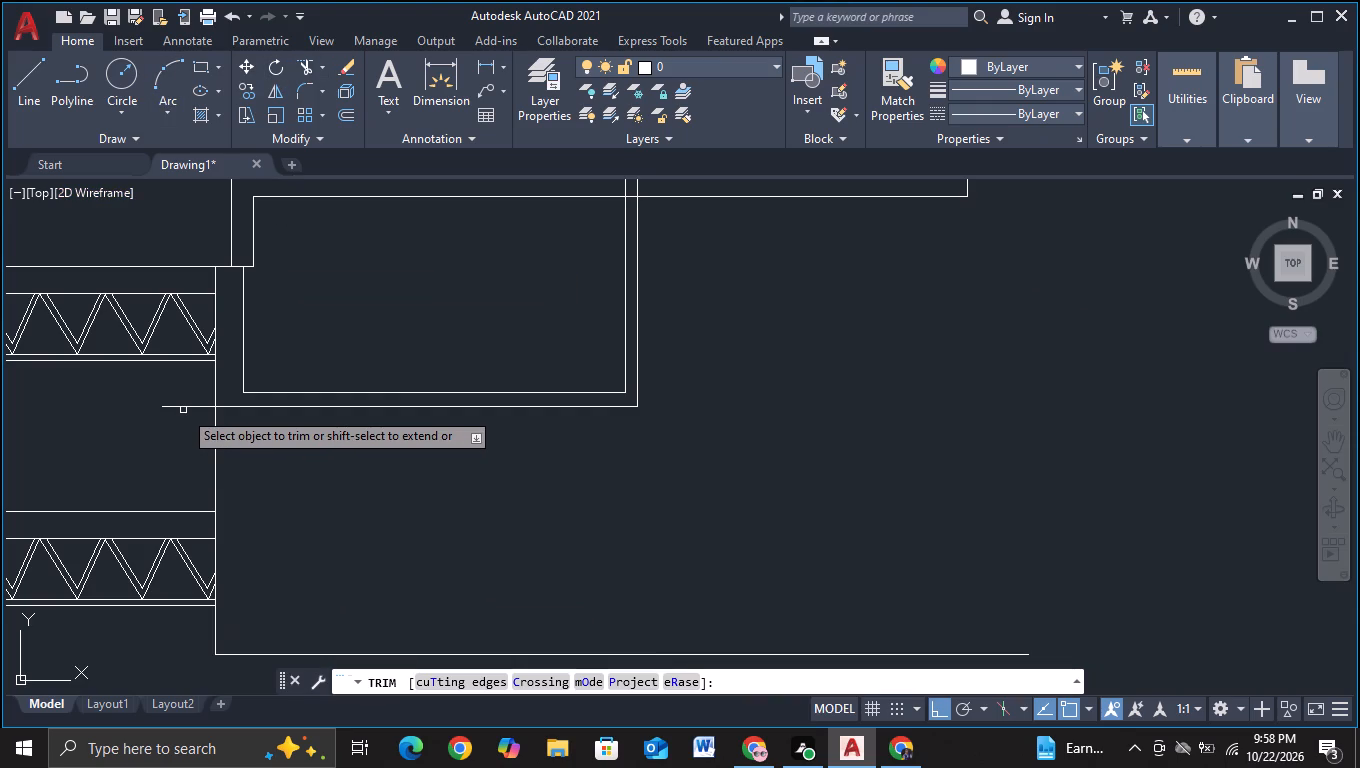
{"action": "left_click", "coordinate": [187, 405]}
{"action": "middle_click_drag", "start_coordinate": [863, 437], "coordinate": [809, 535]}
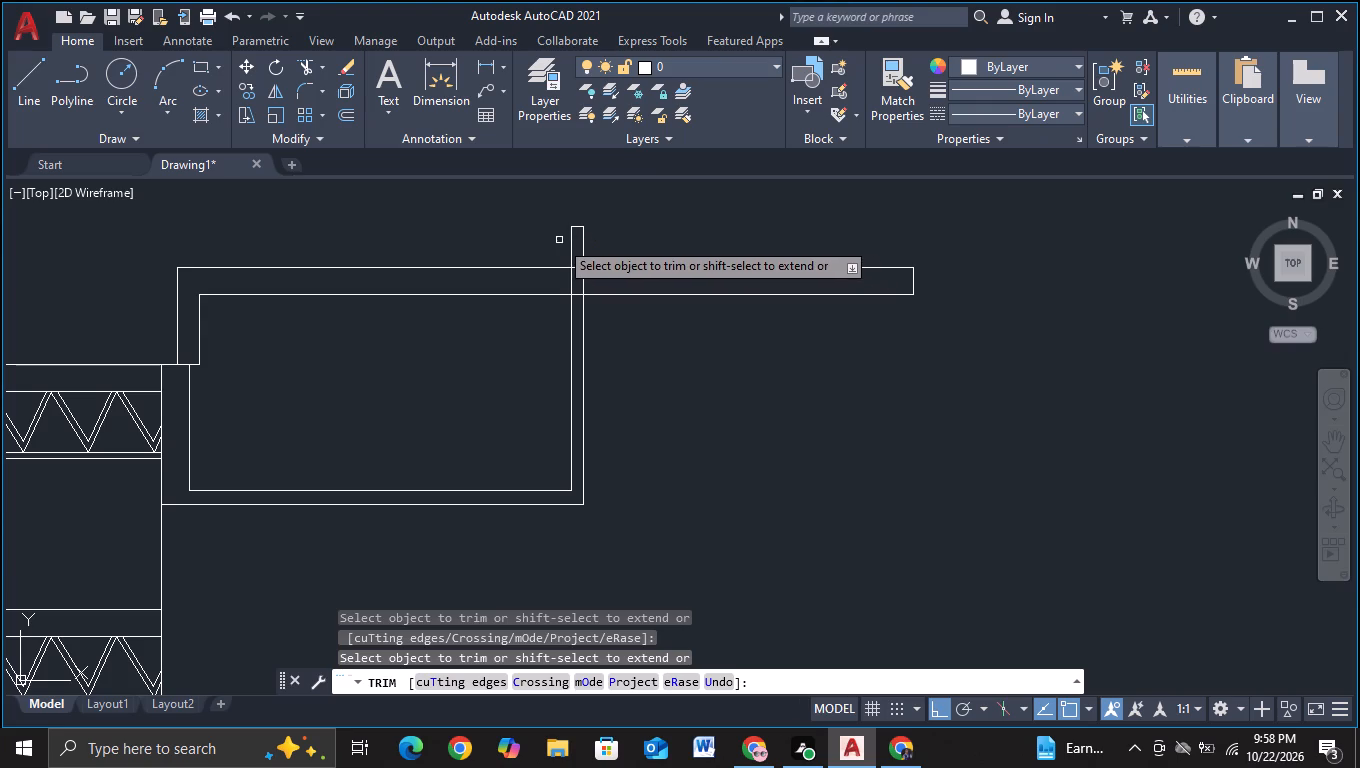
{"action": "left_click_drag", "start_coordinate": [559, 240], "coordinate": [620, 241]}
{"action": "left_click_drag", "start_coordinate": [576, 213], "coordinate": [579, 236]}
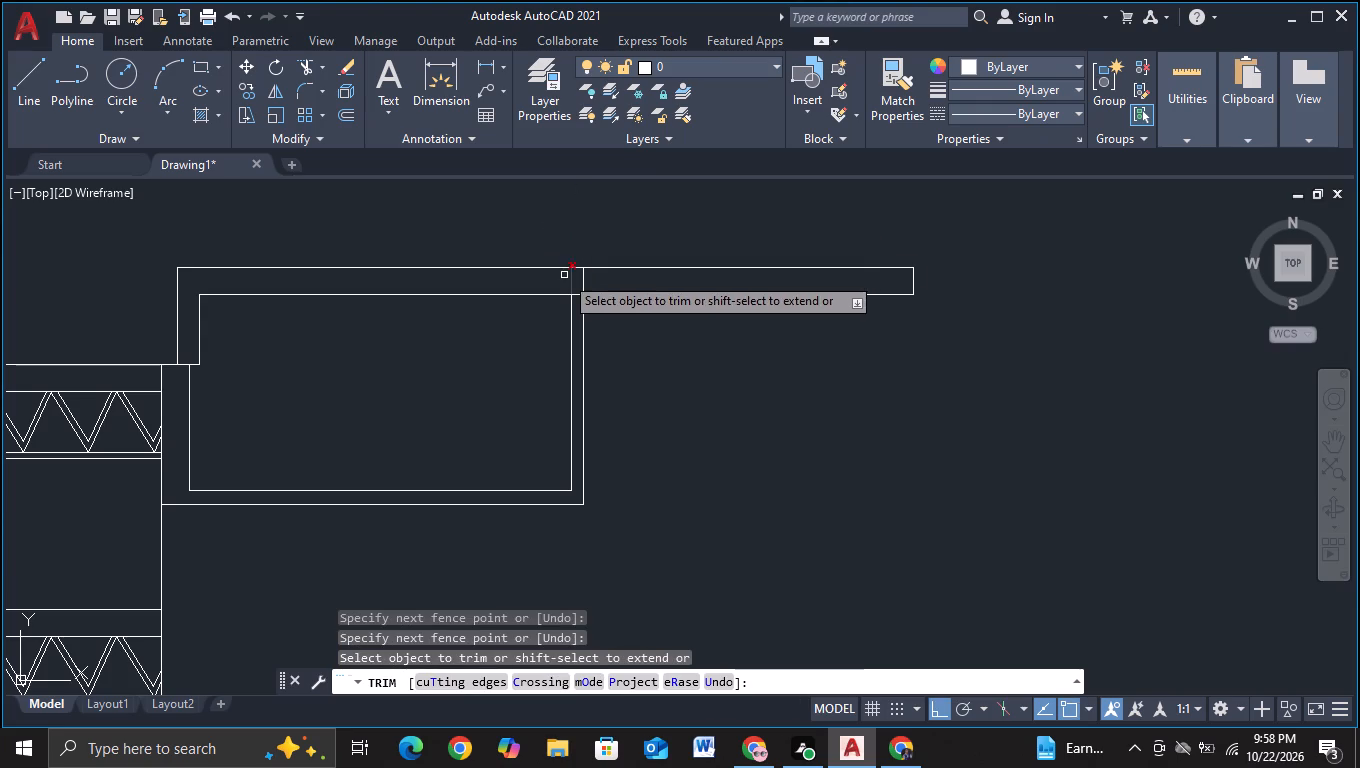
{"action": "left_click", "coordinate": [568, 279]}
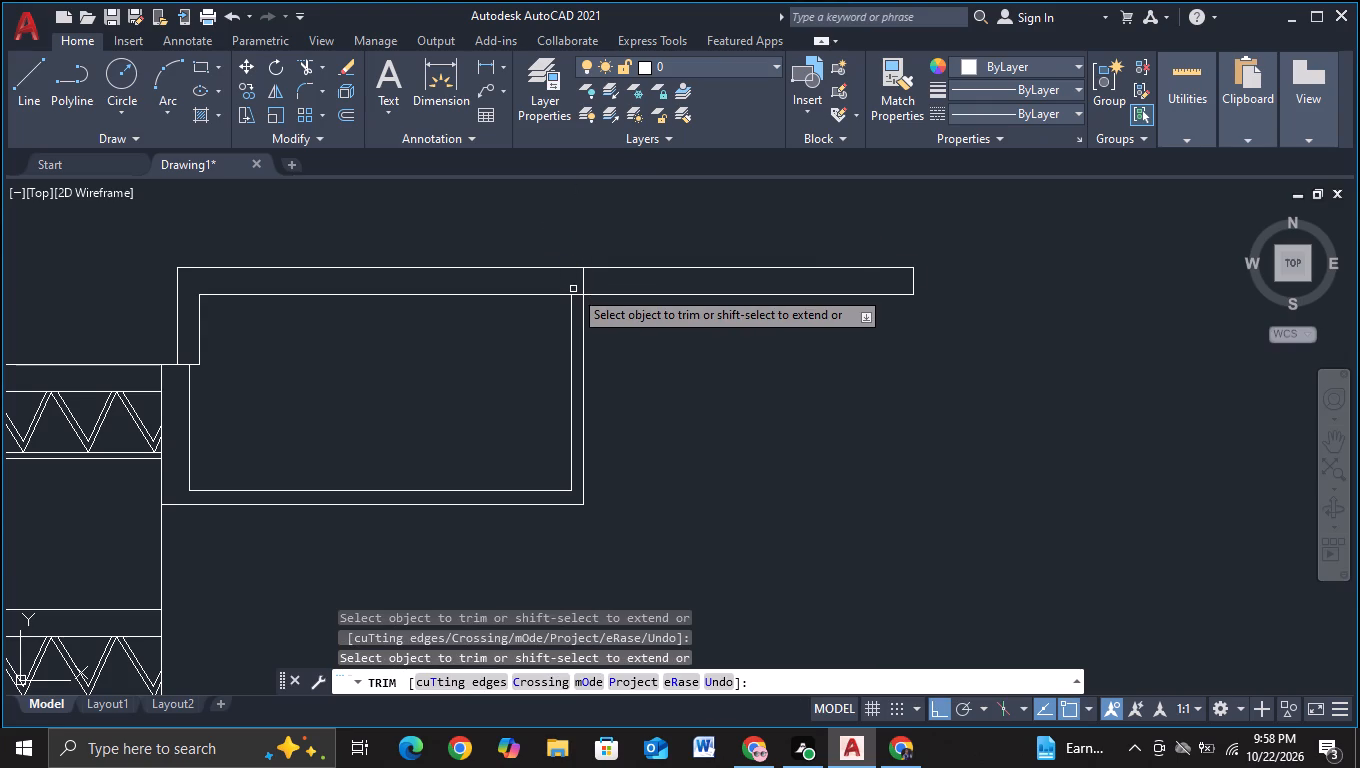
{"action": "left_click", "coordinate": [575, 293]}
{"action": "key", "text": "Escape"}
Draw connected lines from the slab's top at the framed bay's outer wall: upward, outward past the slab, about 25 units down, and back inside the bay.
{"action": "scroll", "coordinate": [663, 427], "scroll_direction": "down", "scroll_amount": 2}
{"action": "middle_click_drag", "start_coordinate": [706, 473], "coordinate": [714, 390]}
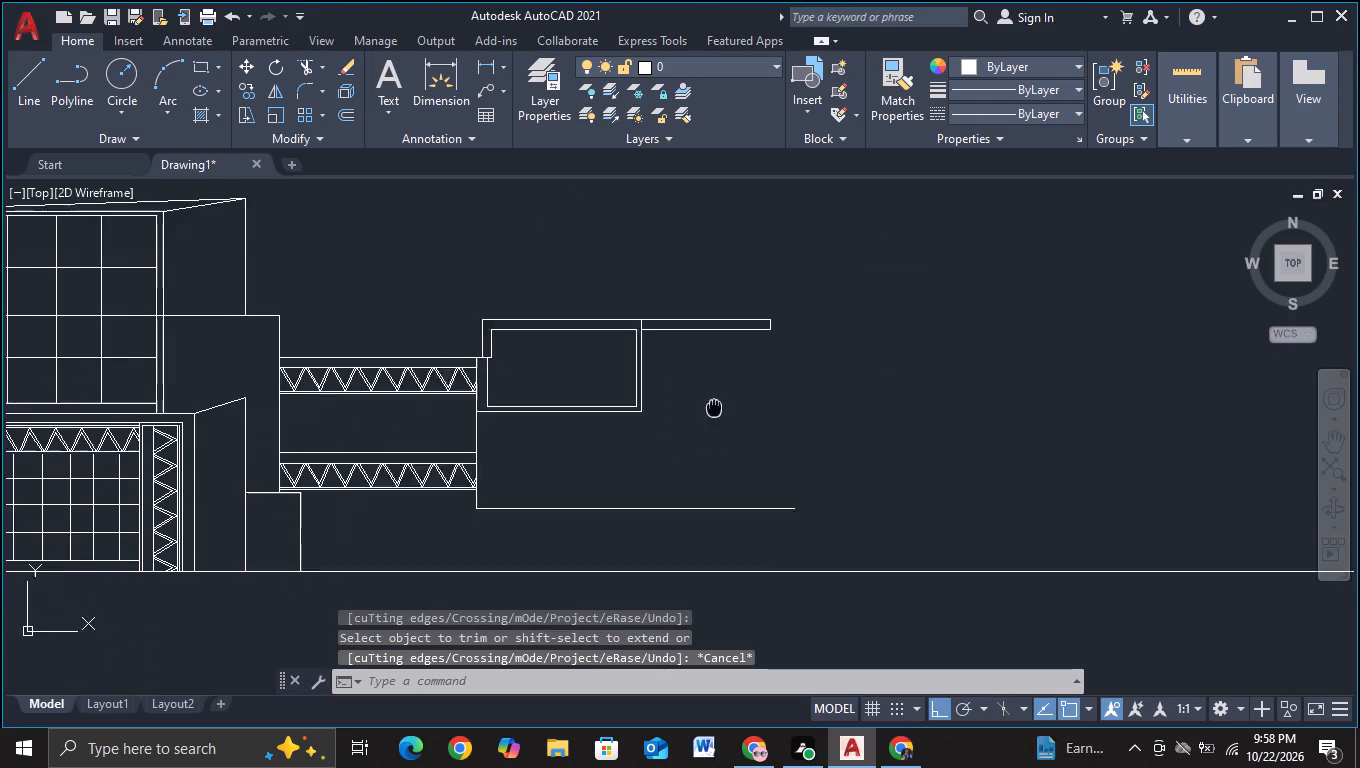
{"action": "middle_click_drag", "start_coordinate": [714, 390], "coordinate": [714, 379]}
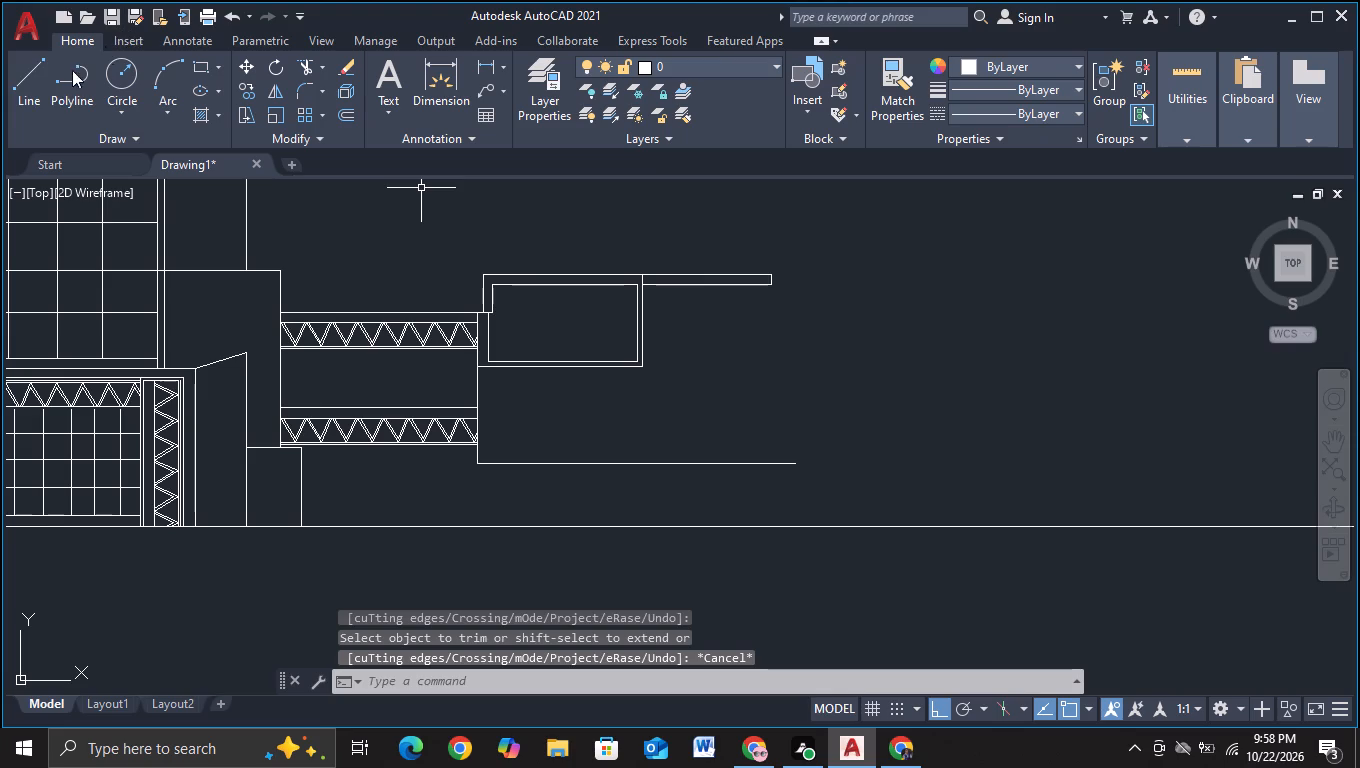
{"action": "left_click", "coordinate": [43, 96]}
{"action": "left_click", "coordinate": [648, 276]}
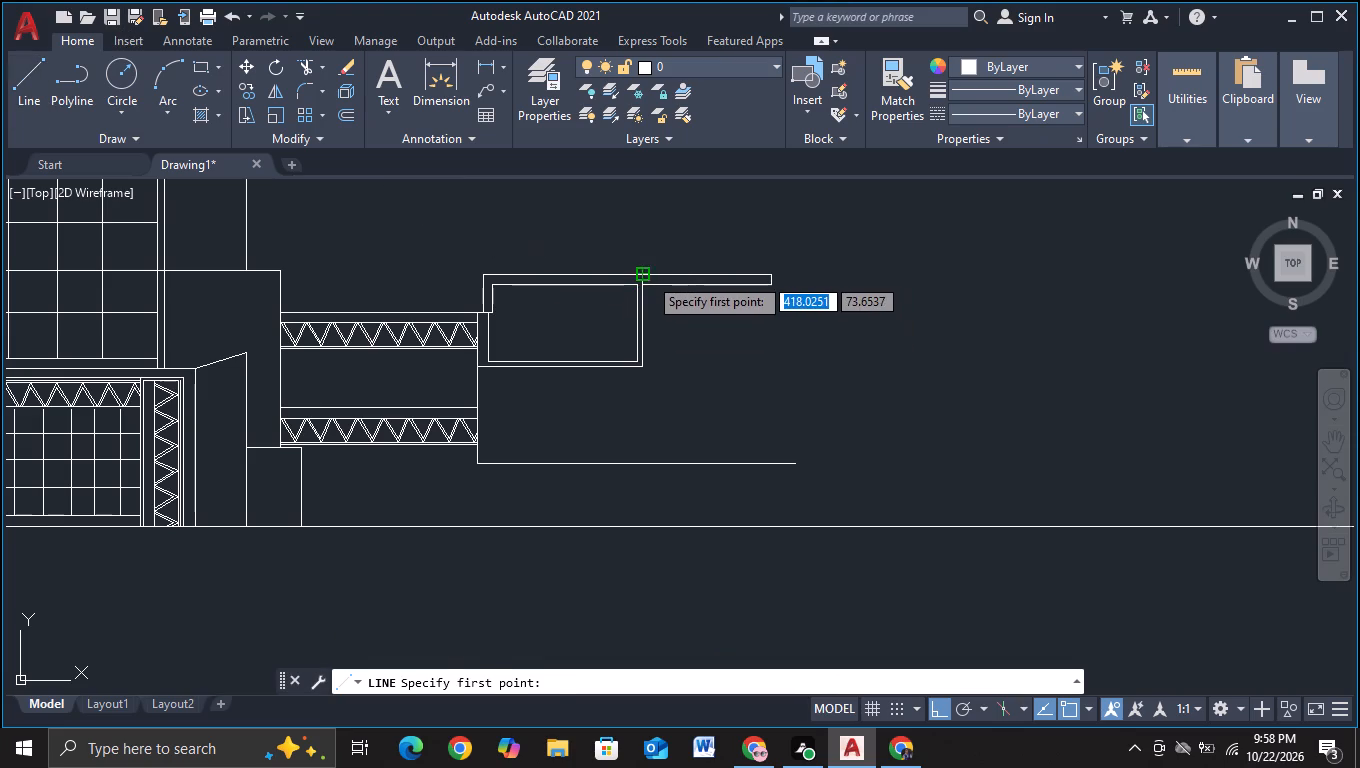
{"action": "middle_click_drag", "start_coordinate": [657, 225], "coordinate": [663, 336]}
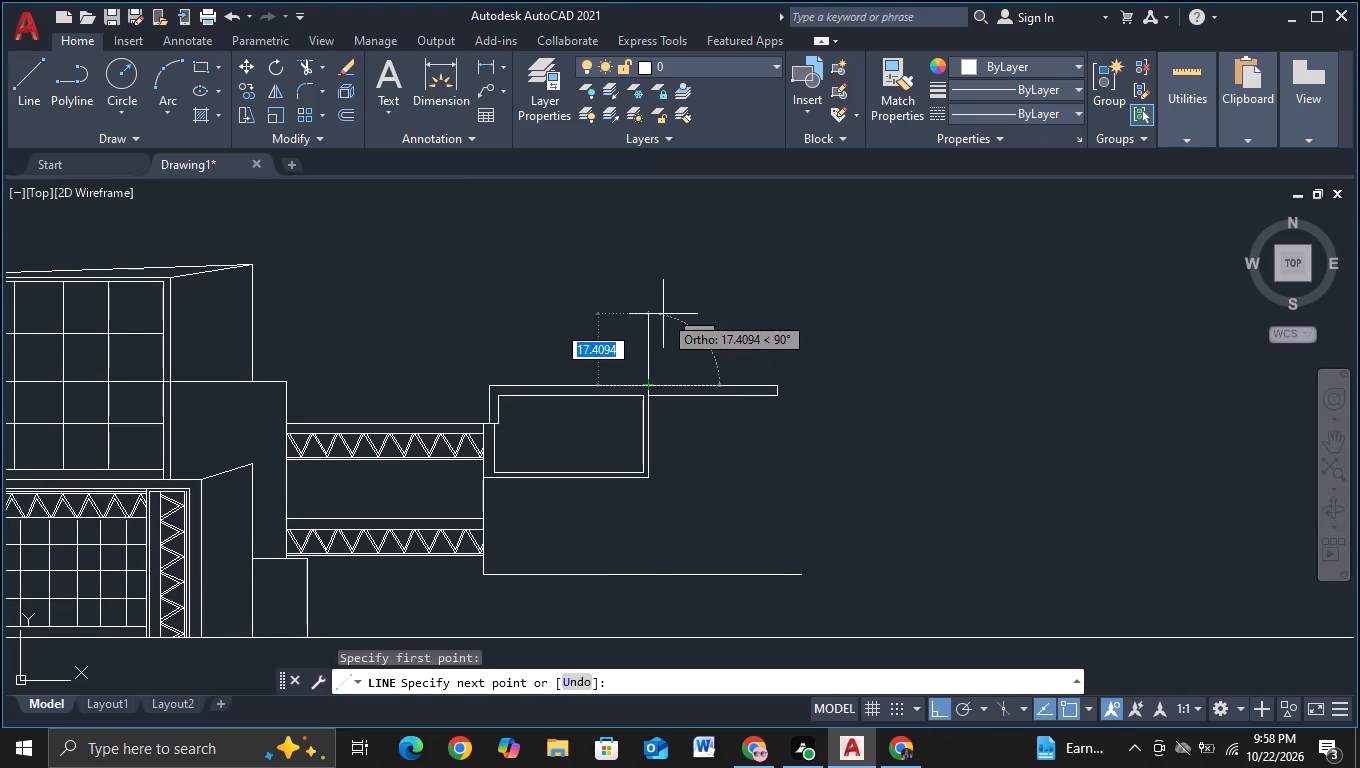
{"action": "left_click", "coordinate": [662, 328]}
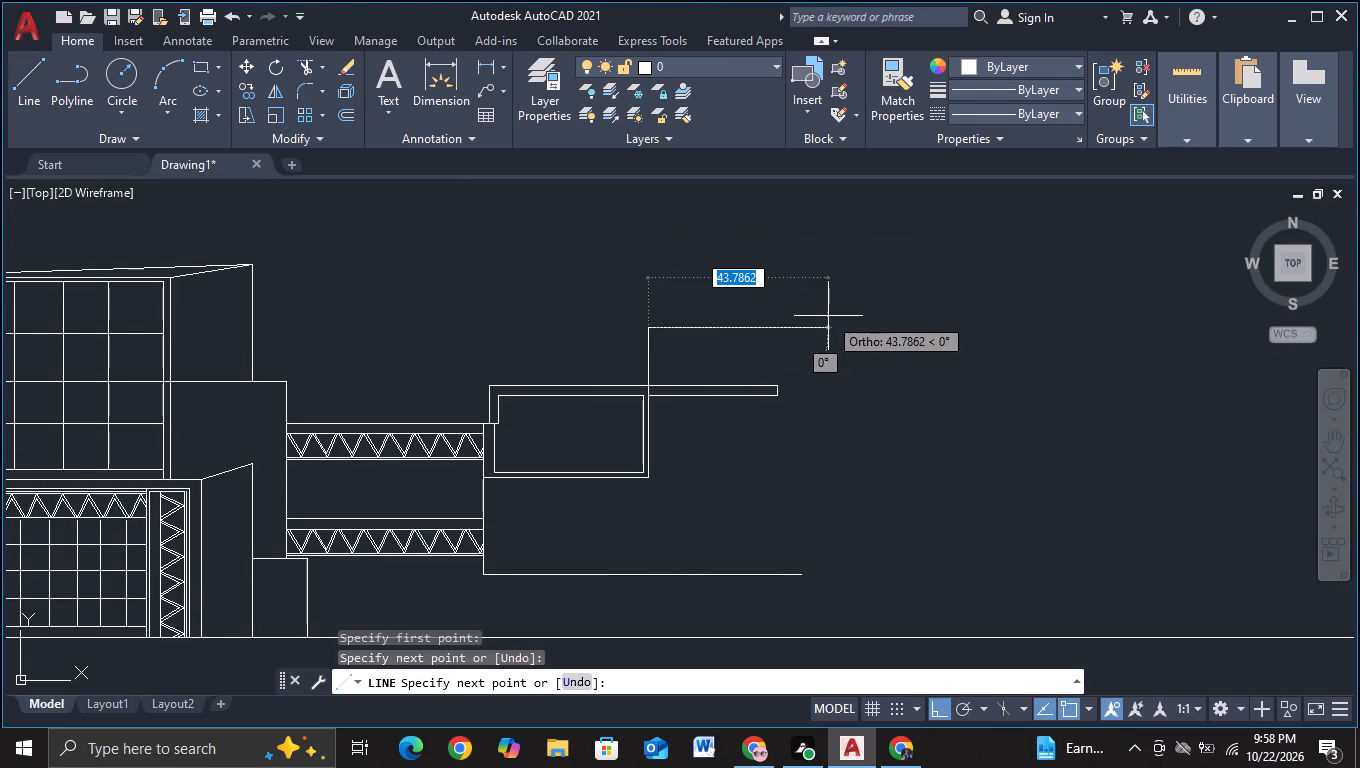
{"action": "left_click", "coordinate": [818, 314]}
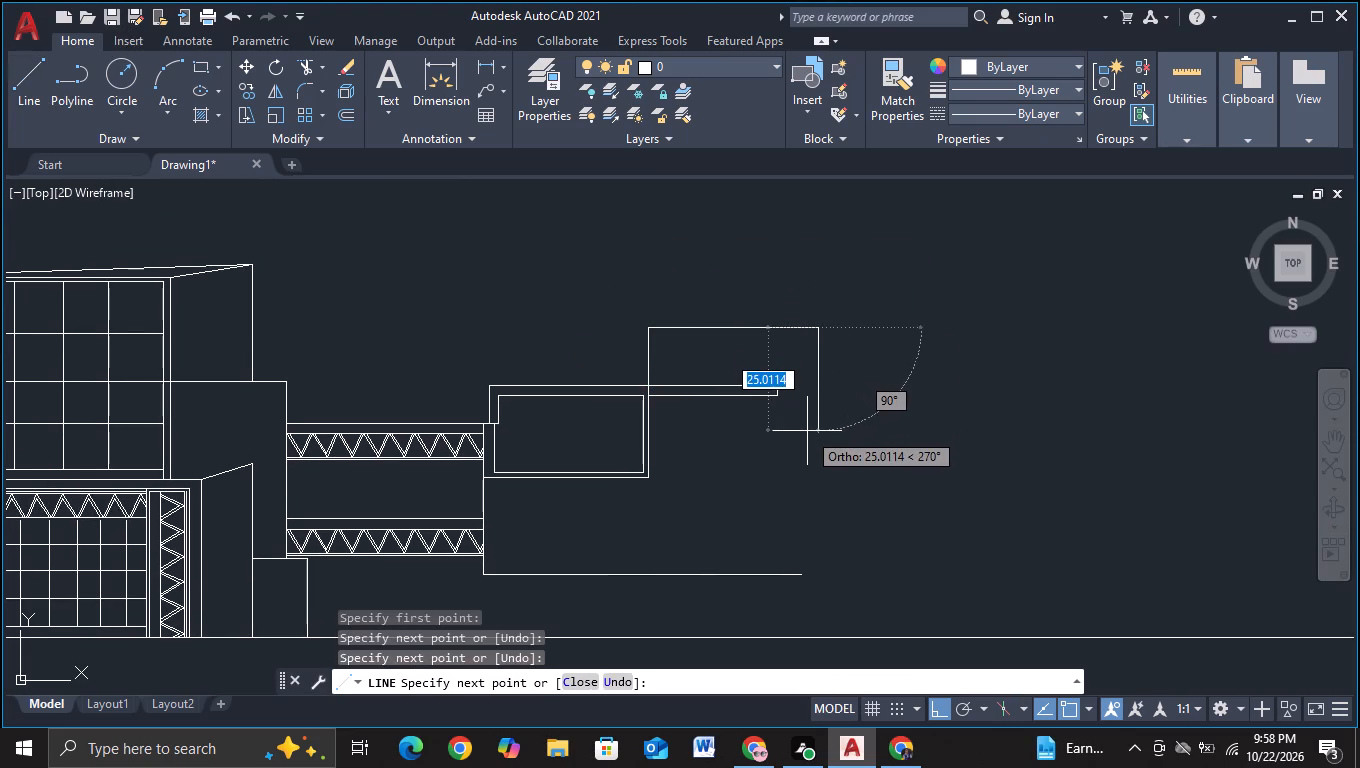
{"action": "left_click", "coordinate": [807, 431]}
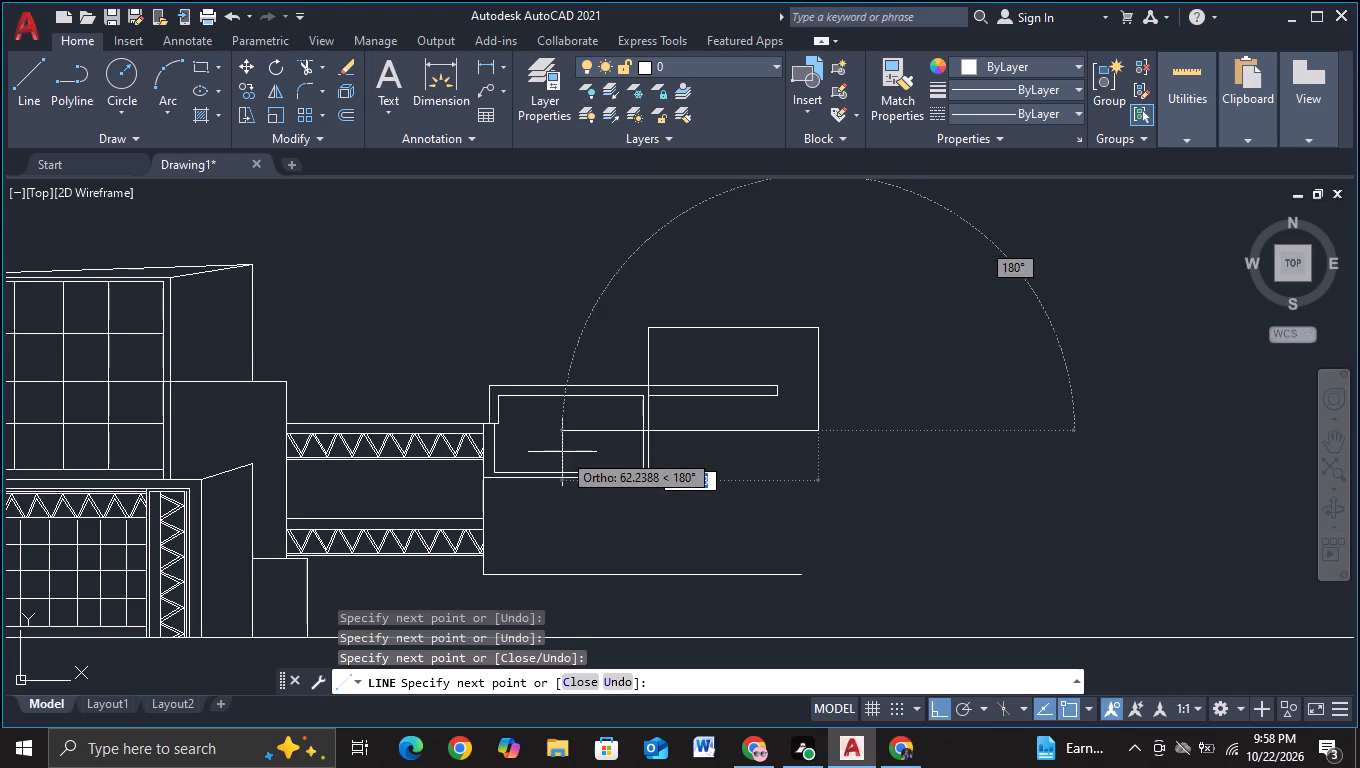
{"action": "left_click", "coordinate": [562, 452]}
{"action": "key", "text": "Escape"}
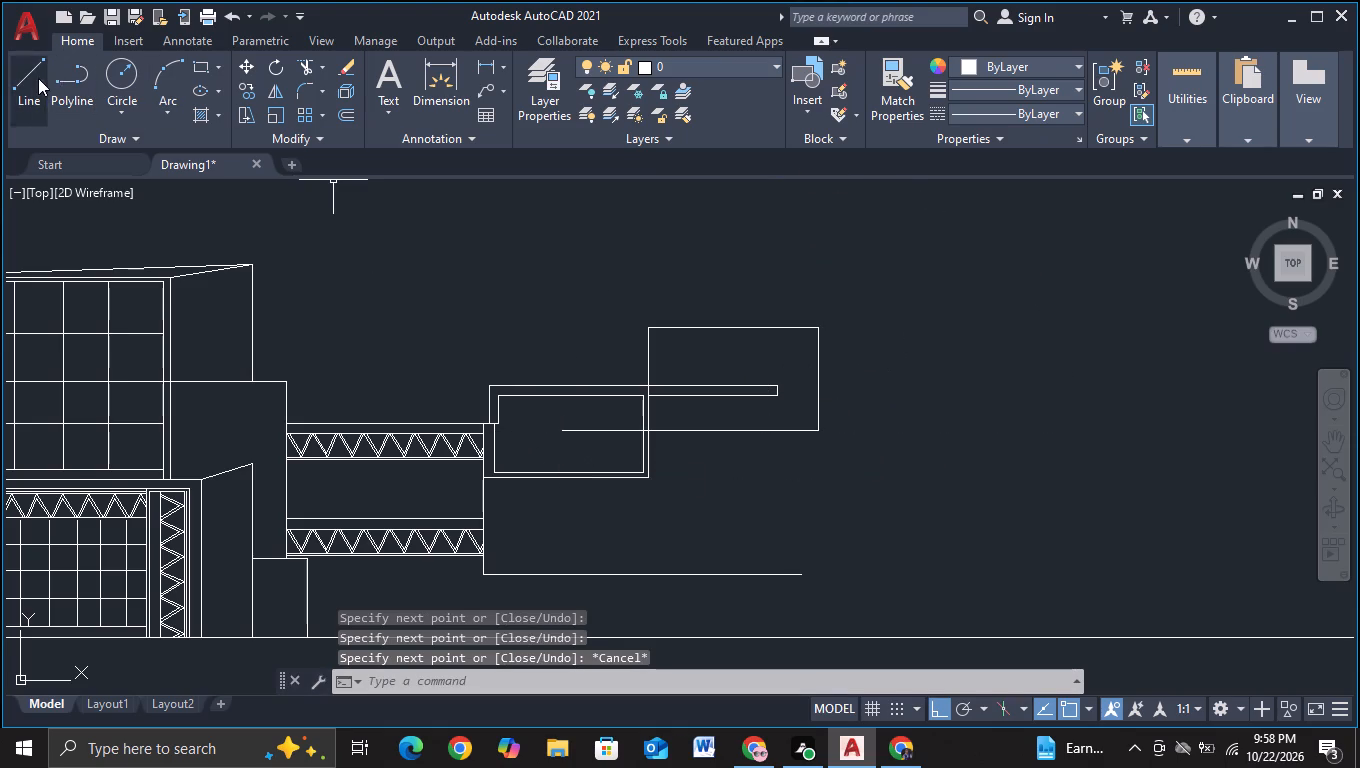
Trim the new box's bottom line back to the bay's outer wall and remove the slab portion running through the box.
{"action": "left_click", "coordinate": [308, 60]}
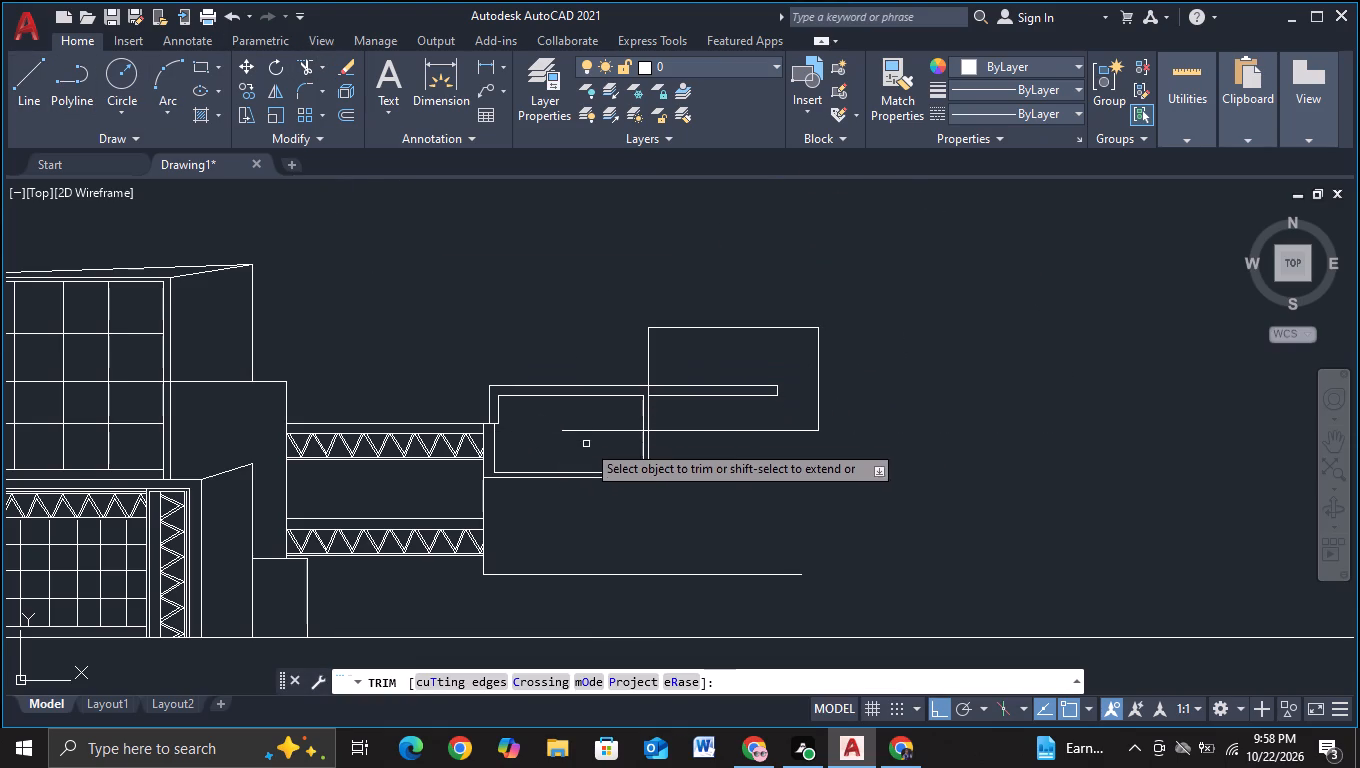
{"action": "left_click", "coordinate": [586, 433]}
{"action": "left_click_drag", "start_coordinate": [713, 359], "coordinate": [717, 406]}
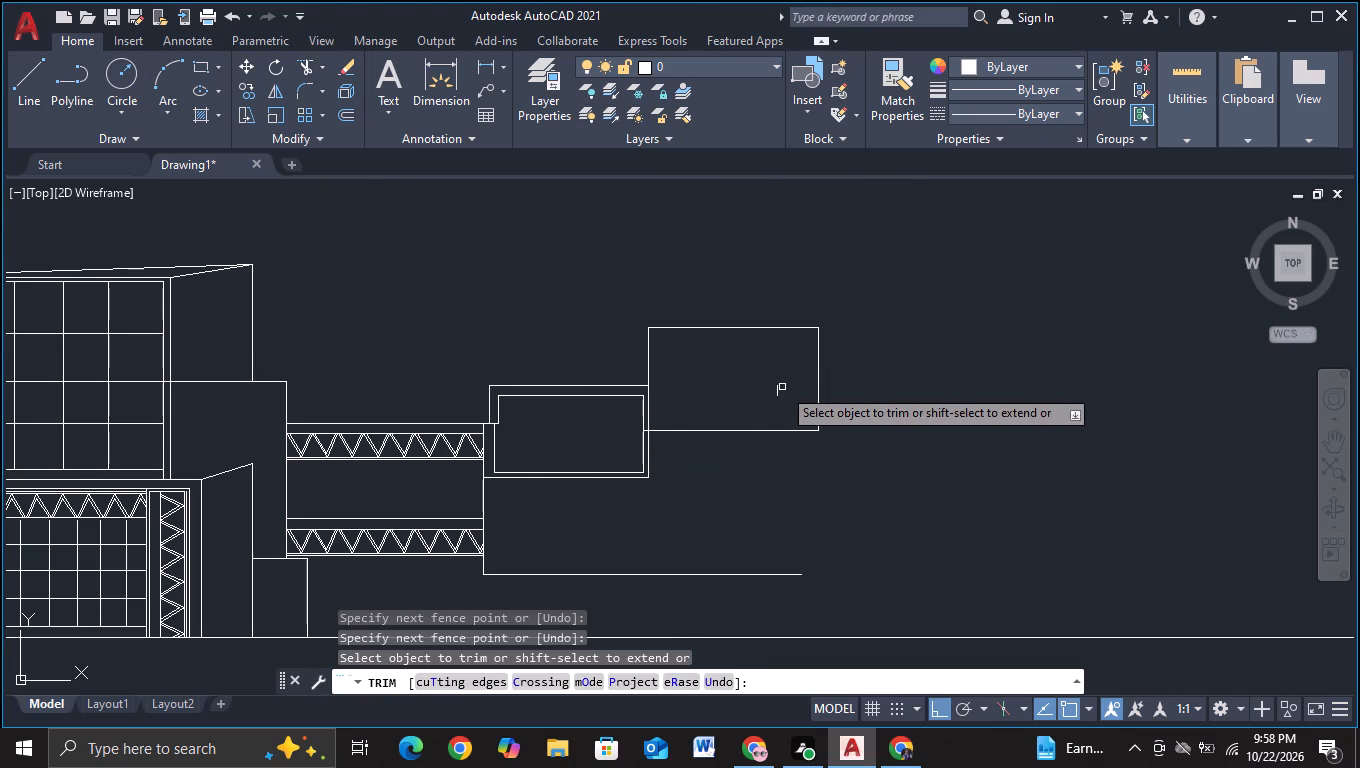
{"action": "left_click", "coordinate": [778, 390]}
{"action": "key", "text": "Escape"}
{"action": "scroll", "coordinate": [643, 438], "scroll_direction": "up", "scroll_amount": 1}
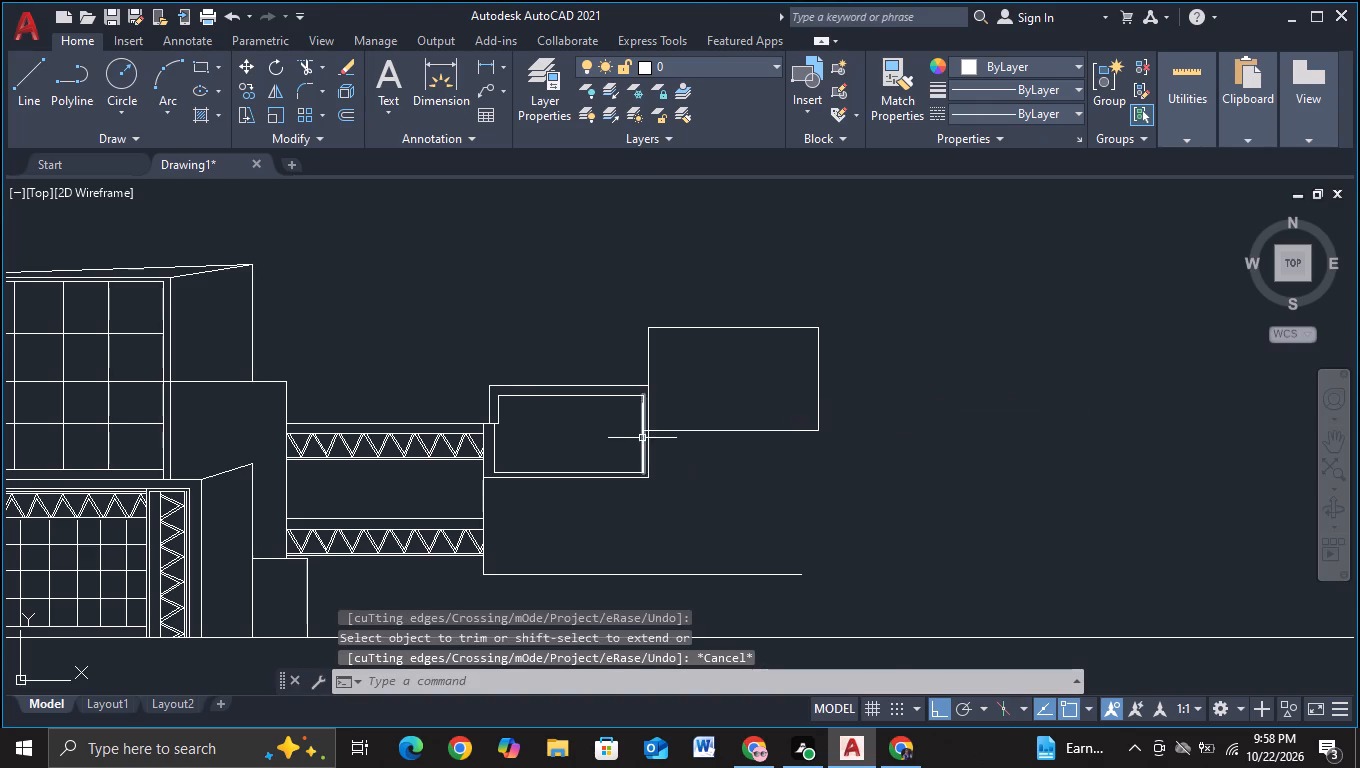
{"action": "scroll", "coordinate": [642, 438], "scroll_direction": "up", "scroll_amount": 1}
{"action": "left_click", "coordinate": [312, 63]}
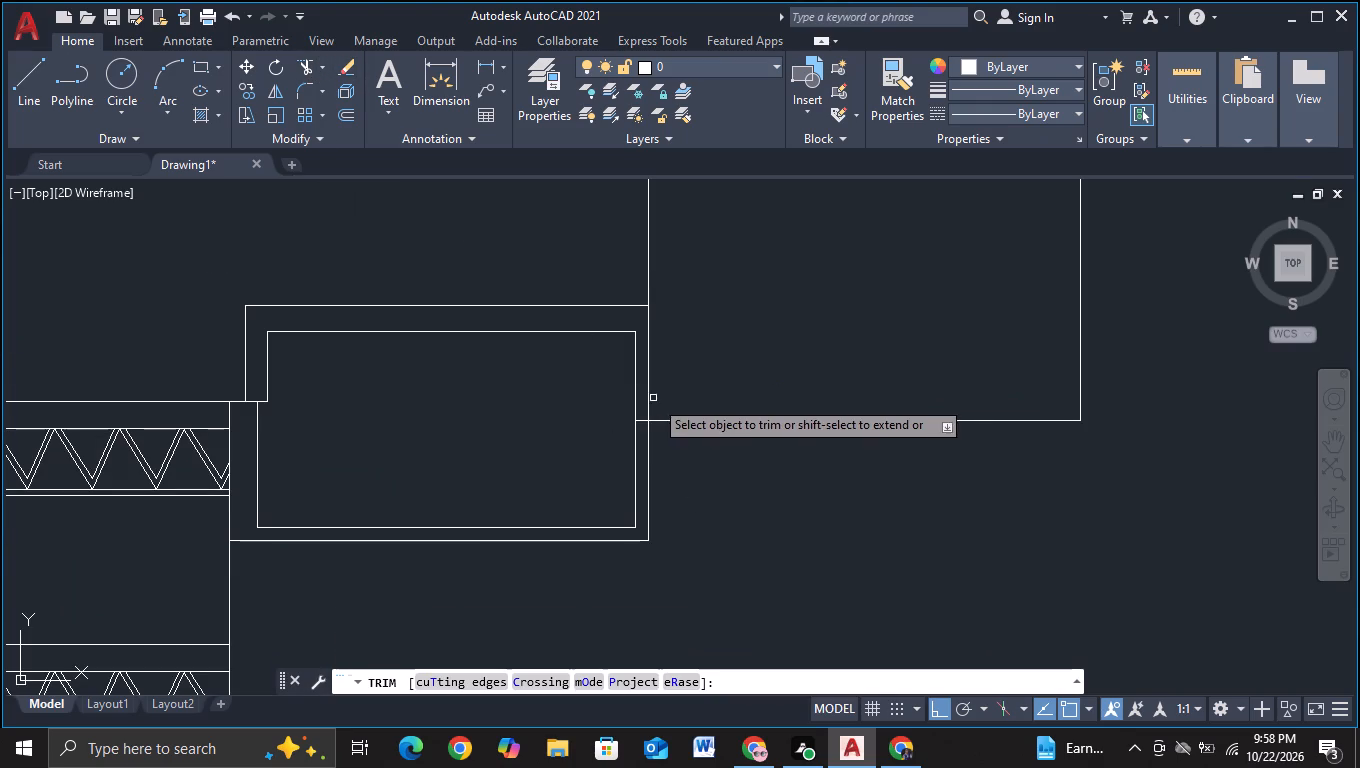
{"action": "left_click", "coordinate": [641, 420]}
{"action": "scroll", "coordinate": [766, 466], "scroll_direction": "down", "scroll_amount": 2}
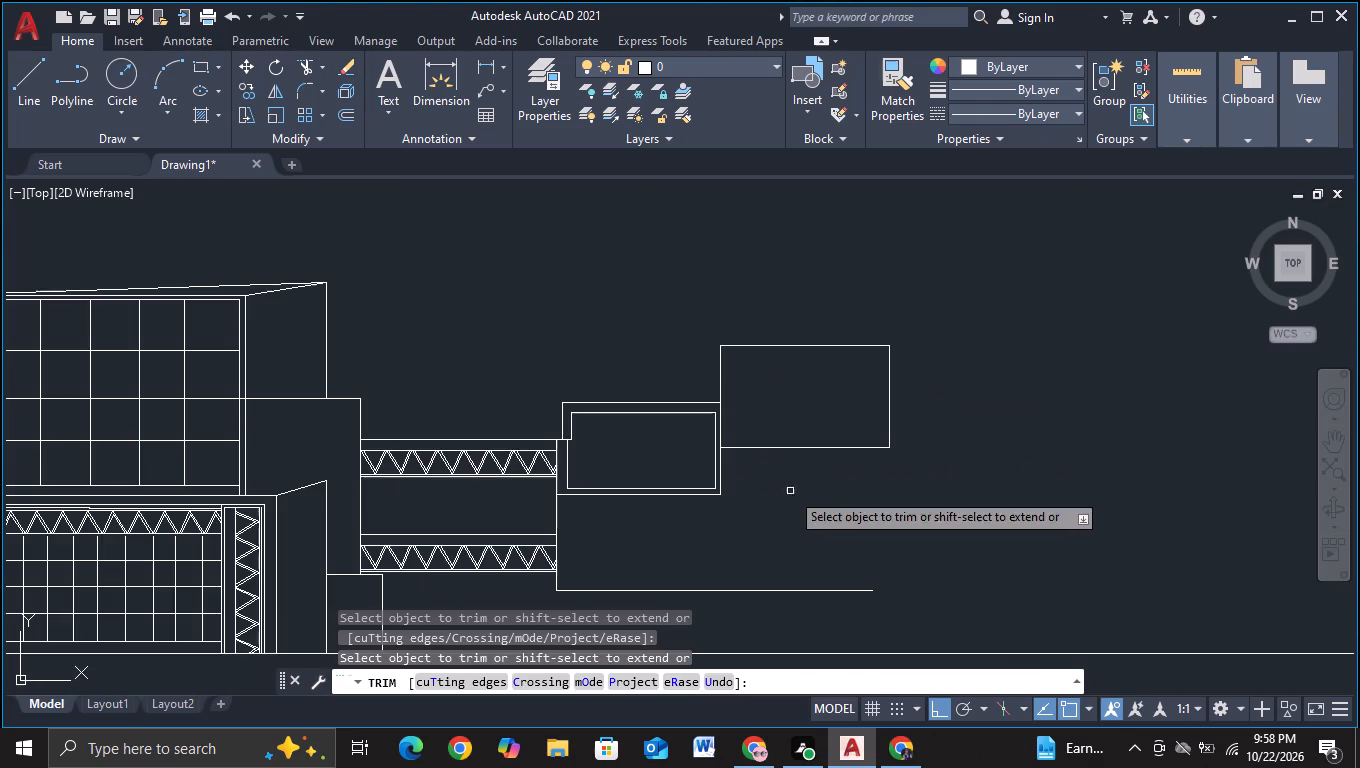
{"action": "middle_click_drag", "start_coordinate": [799, 501], "coordinate": [705, 387]}
{"action": "key", "text": "Escape"}
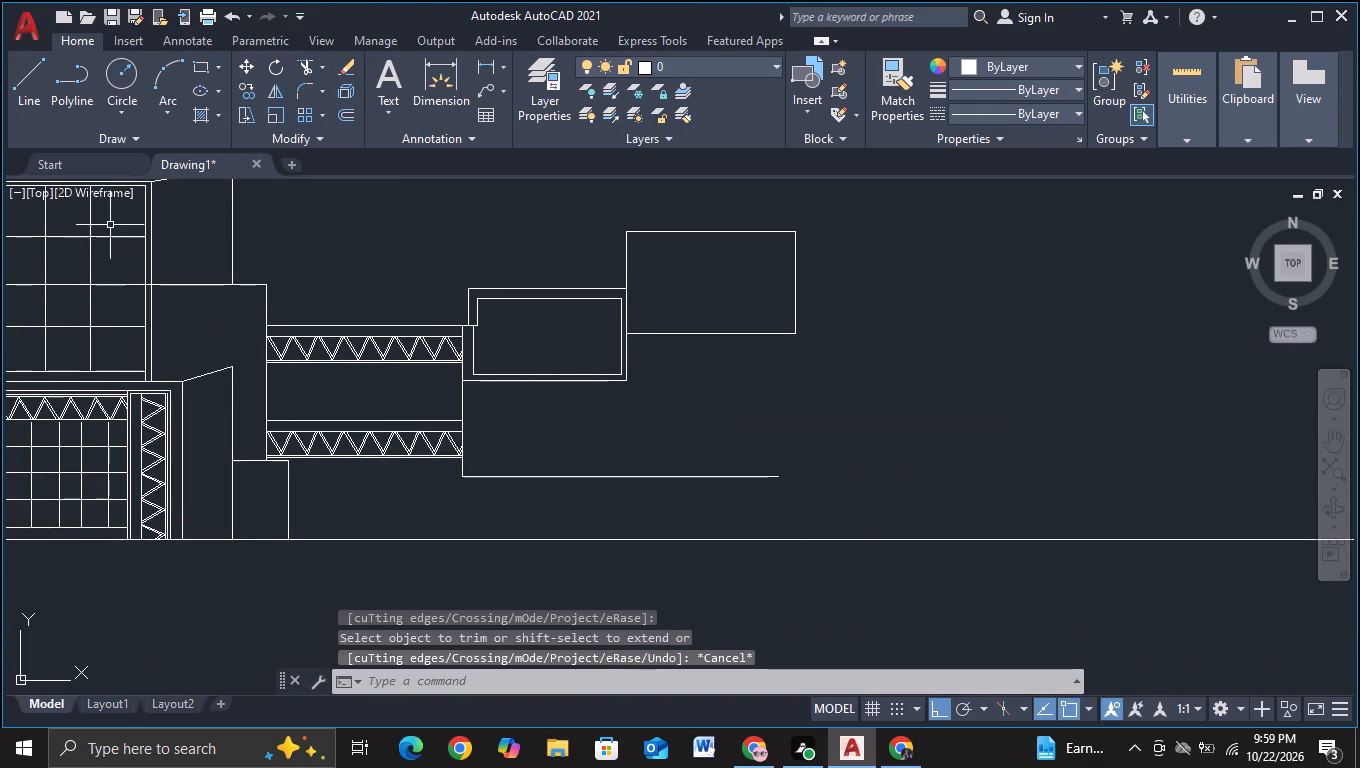
Draw a vertical line from the framed bay's lower inner corner down past the ground line, trimming the part below ground.
{"action": "left_click", "coordinate": [18, 108]}
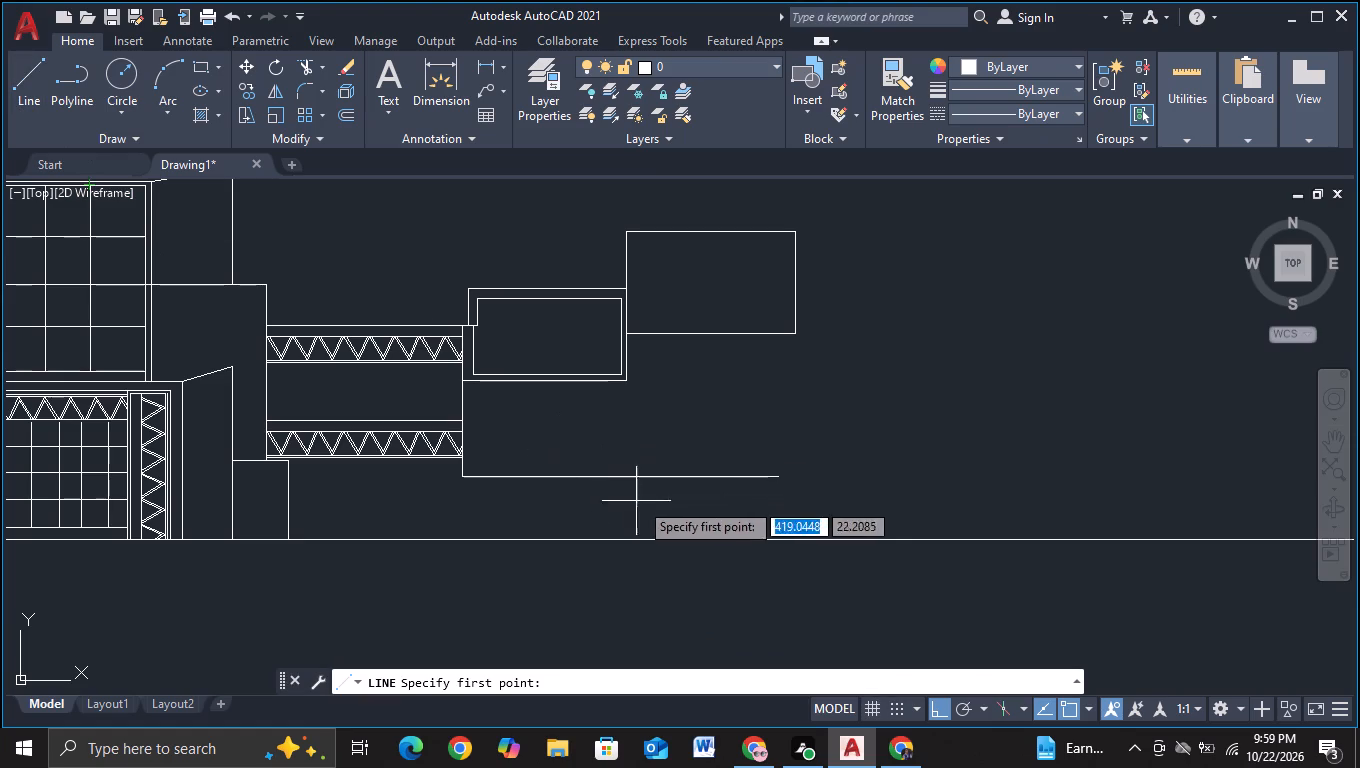
{"action": "left_click", "coordinate": [621, 378]}
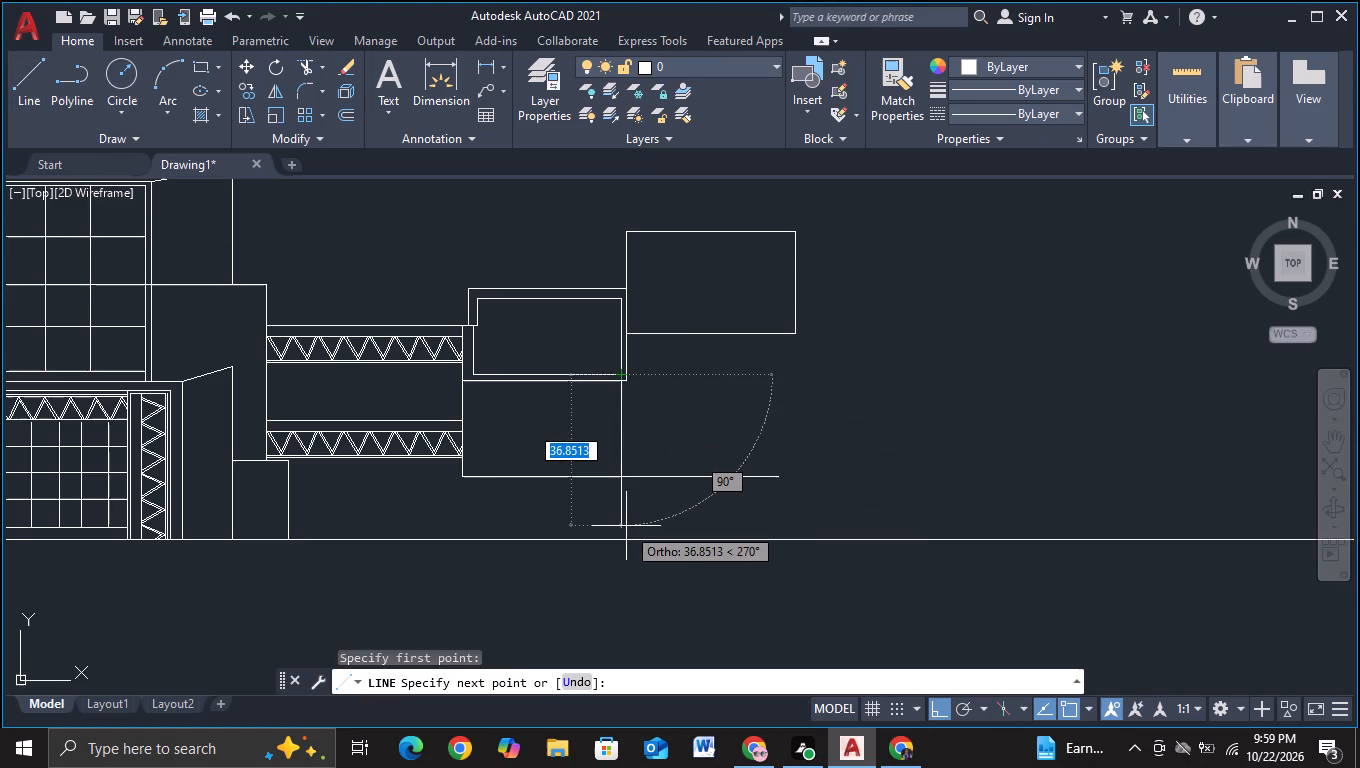
{"action": "left_click", "coordinate": [617, 595]}
{"action": "key", "text": "Escape"}
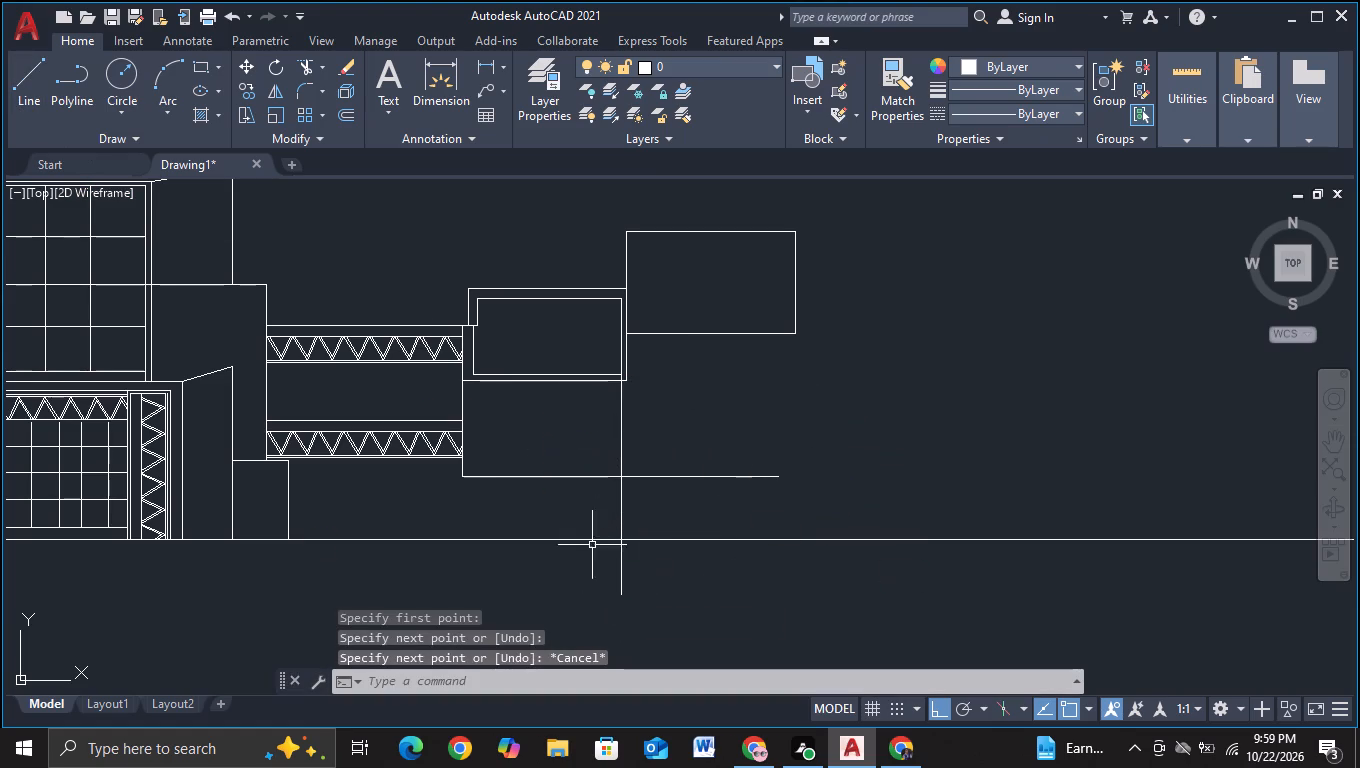
{"action": "left_click", "coordinate": [300, 71]}
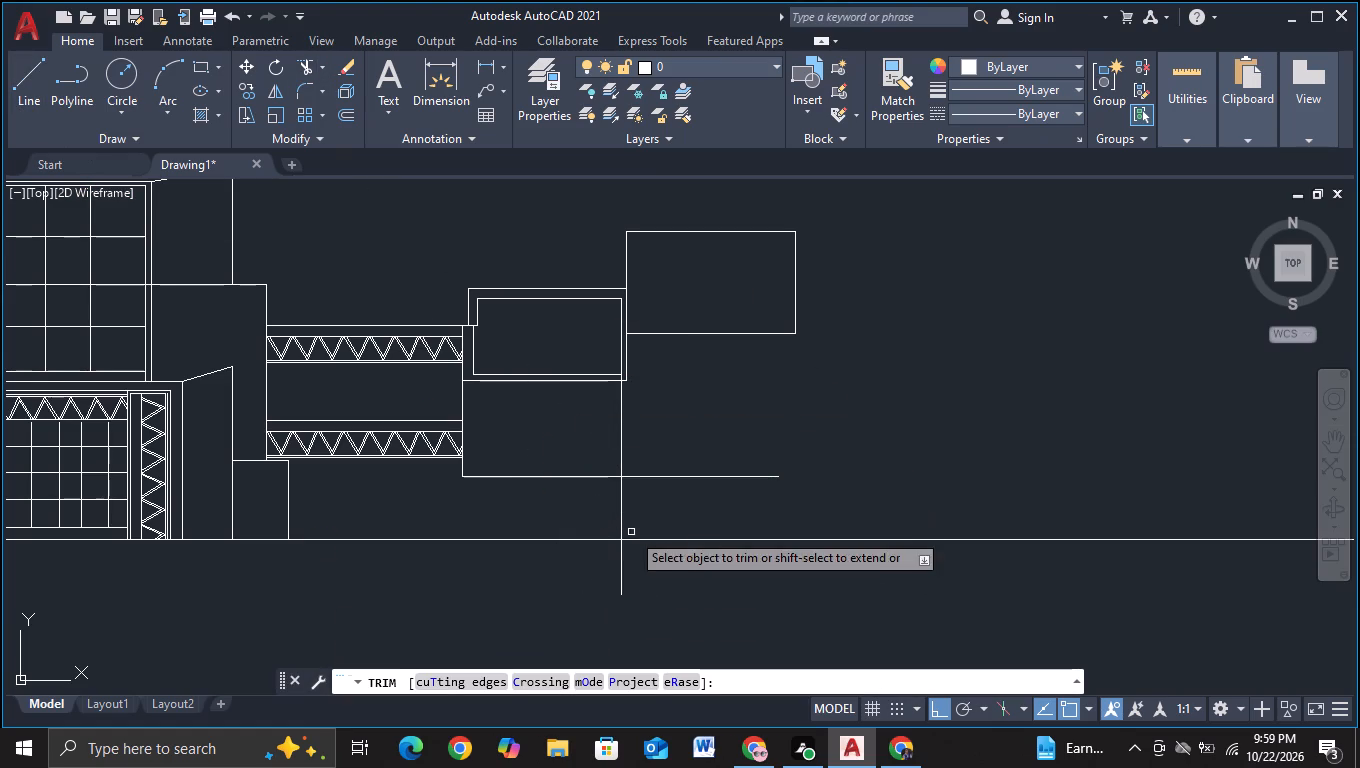
{"action": "left_click_drag", "start_coordinate": [612, 587], "coordinate": [681, 595]}
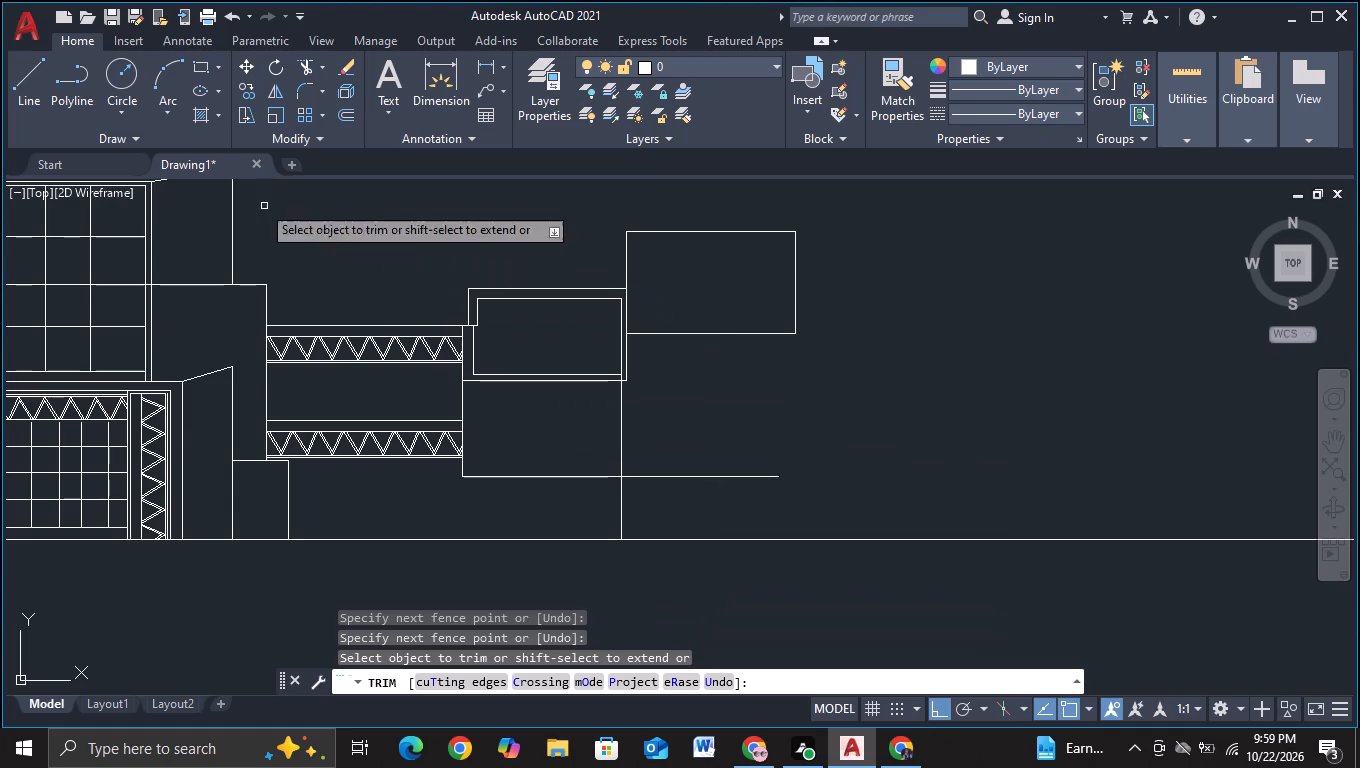
Draw a second vertical support line farther outward, from just above the volume's base line past the ground, and trim it at ground level.
{"action": "left_click", "coordinate": [40, 114]}
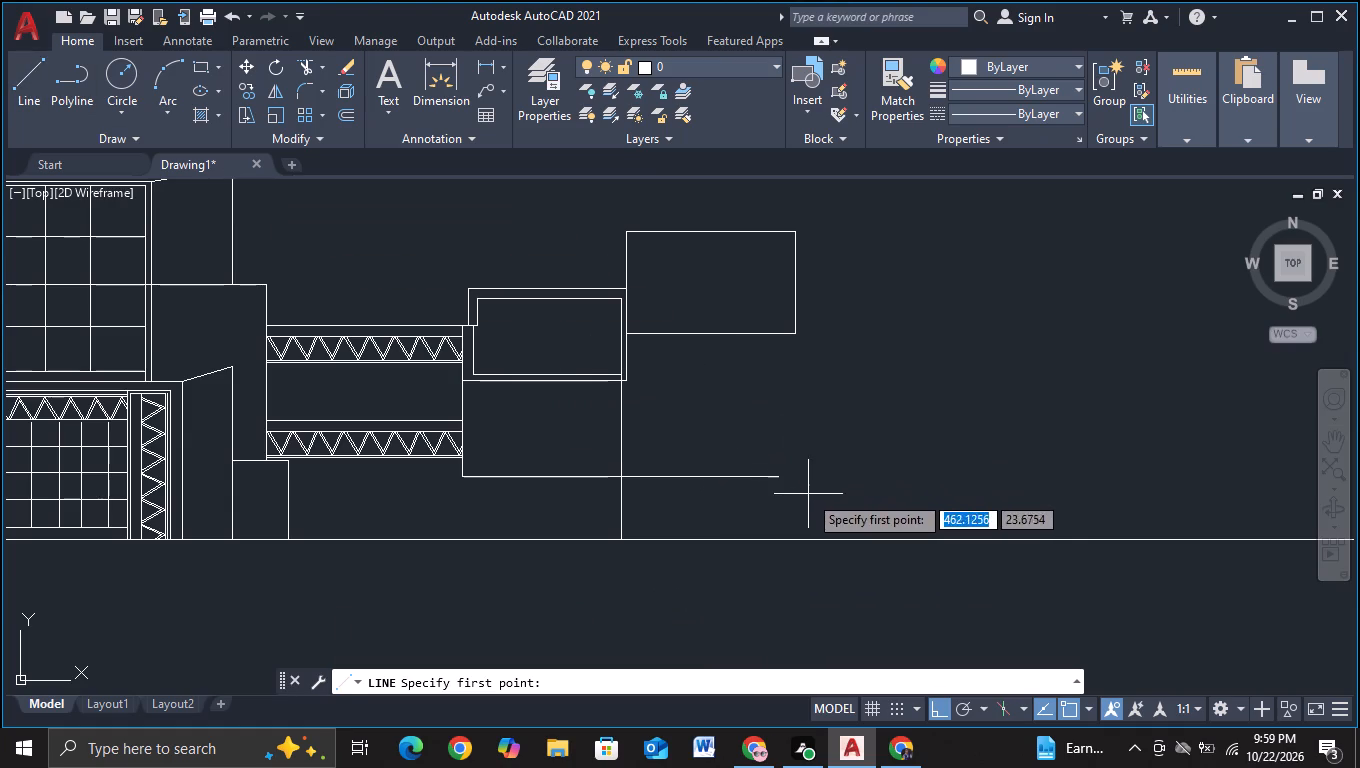
{"action": "left_click", "coordinate": [731, 447]}
{"action": "left_click", "coordinate": [731, 618]}
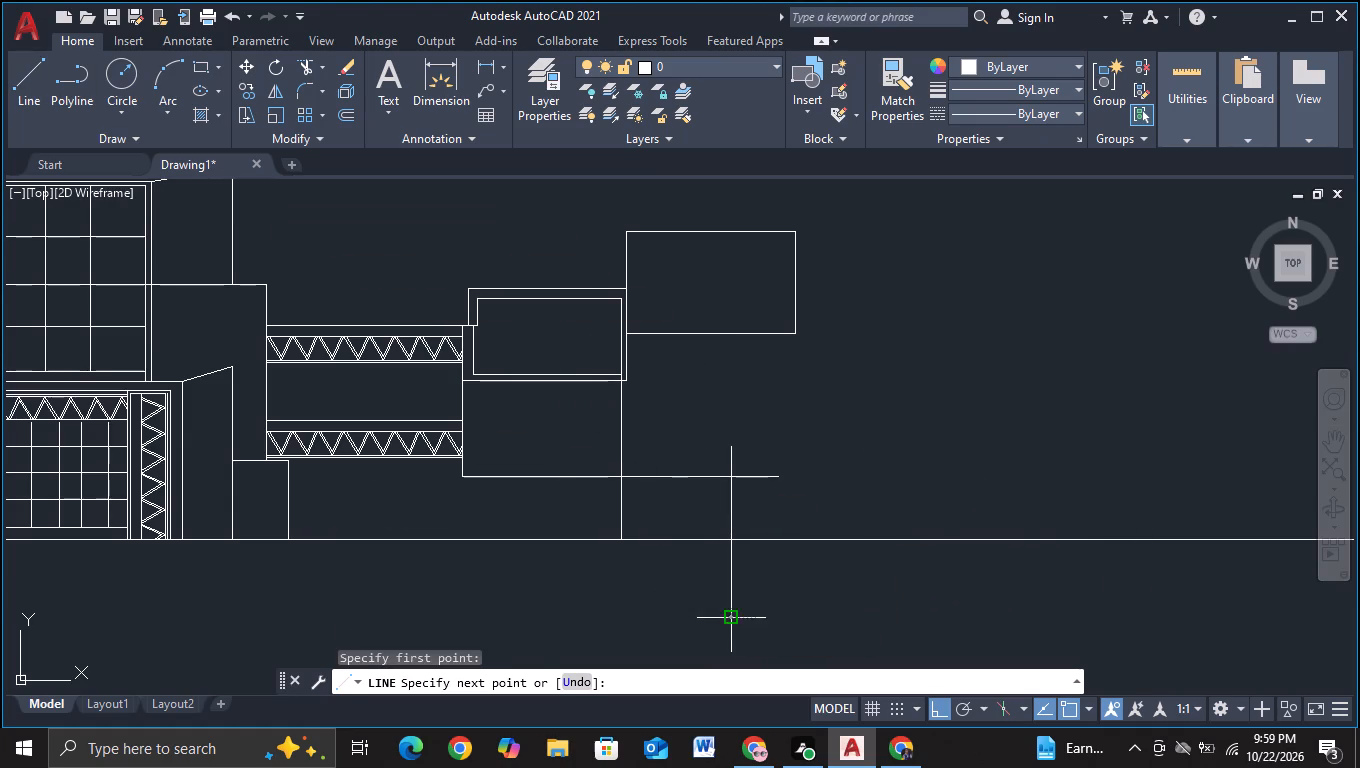
{"action": "key", "text": "Escape"}
{"action": "left_click", "coordinate": [301, 63]}
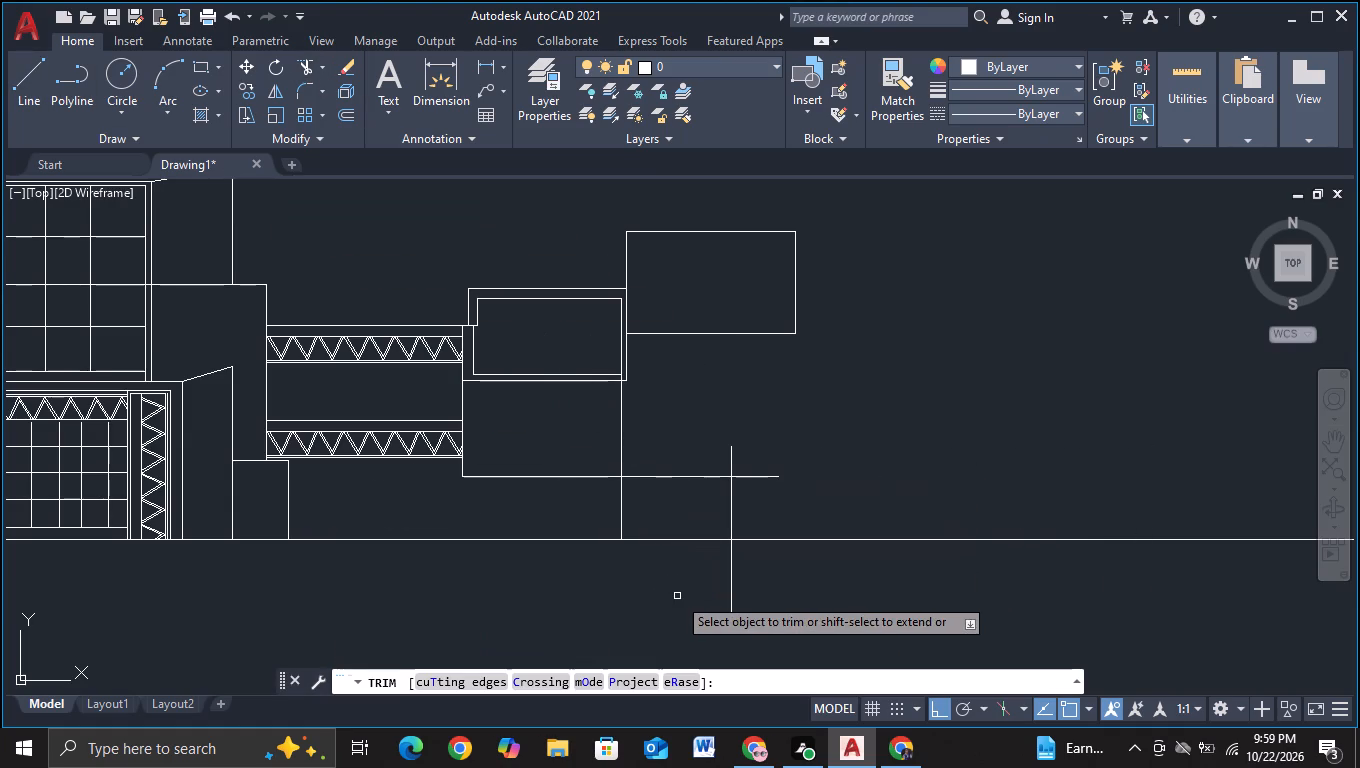
{"action": "left_click_drag", "start_coordinate": [677, 596], "coordinate": [773, 602]}
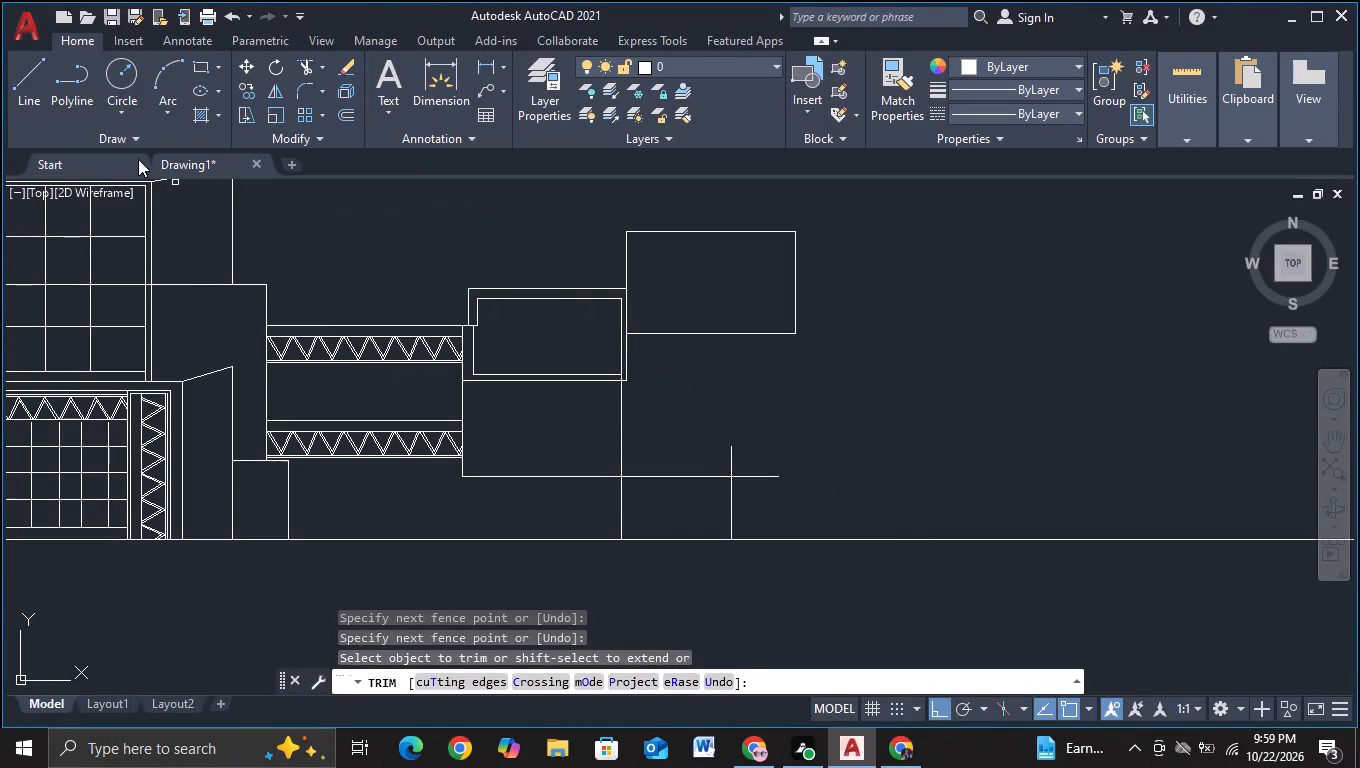
{"action": "key", "text": "Escape"}
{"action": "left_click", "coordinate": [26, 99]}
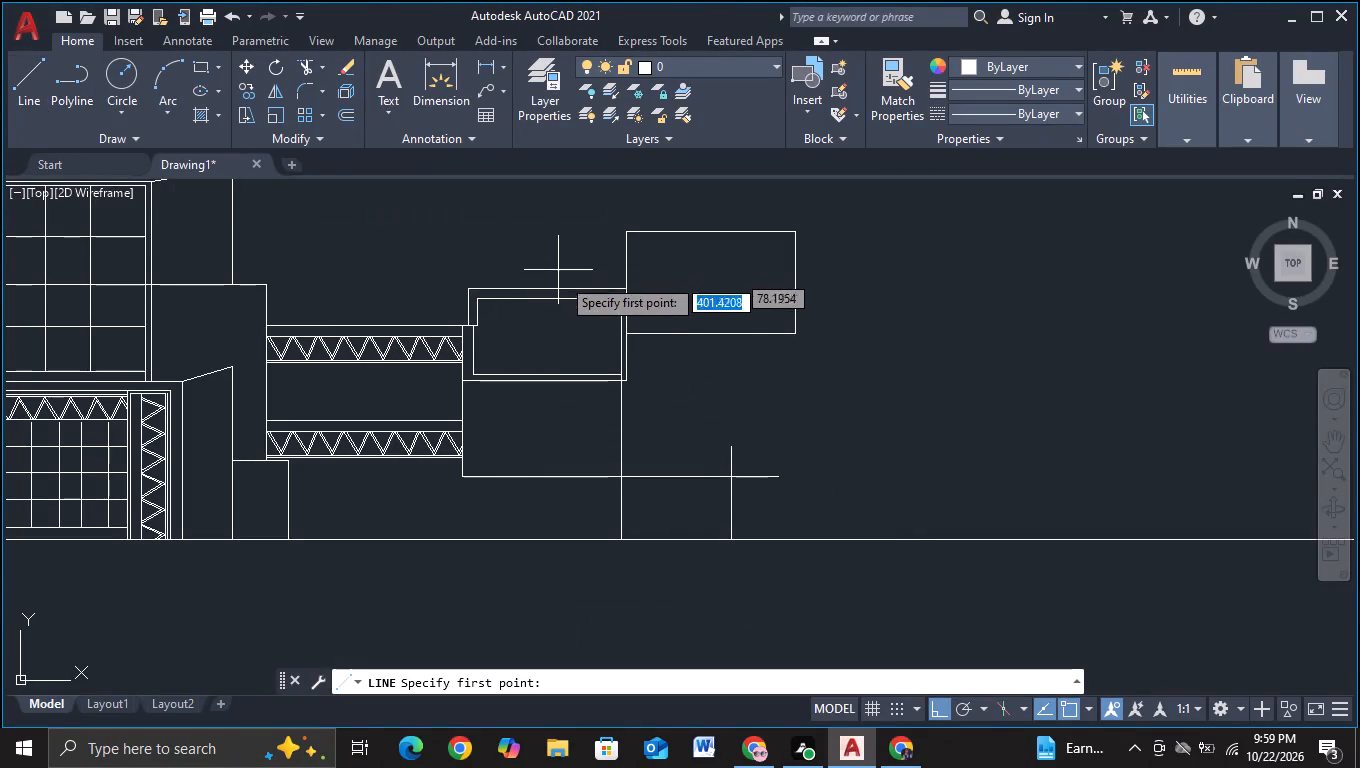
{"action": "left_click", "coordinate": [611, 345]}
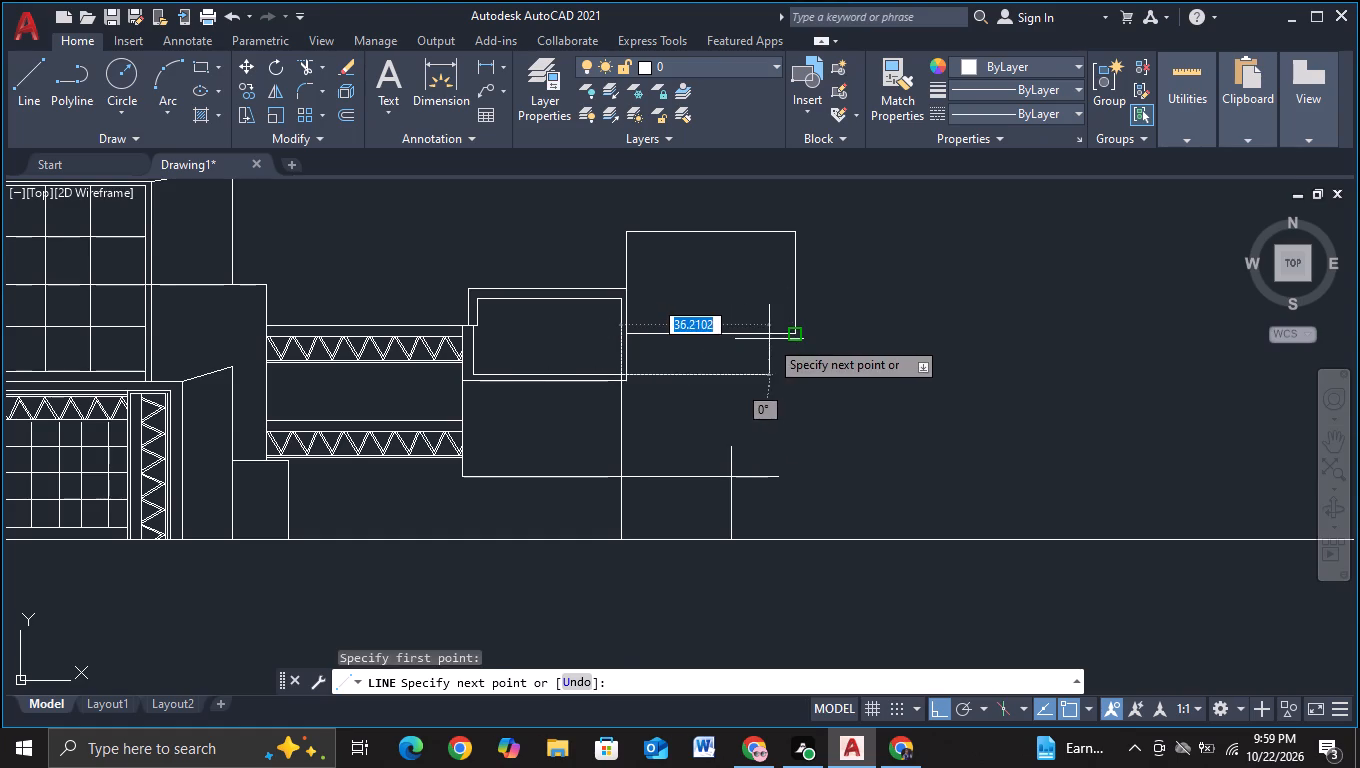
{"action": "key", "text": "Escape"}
Draw the lower outer volume from inside the bay: outward just below the upper box, down to base level, and inward to the base line's end.
{"action": "left_click", "coordinate": [29, 94]}
{"action": "scroll", "coordinate": [592, 370], "scroll_direction": "up", "scroll_amount": 2}
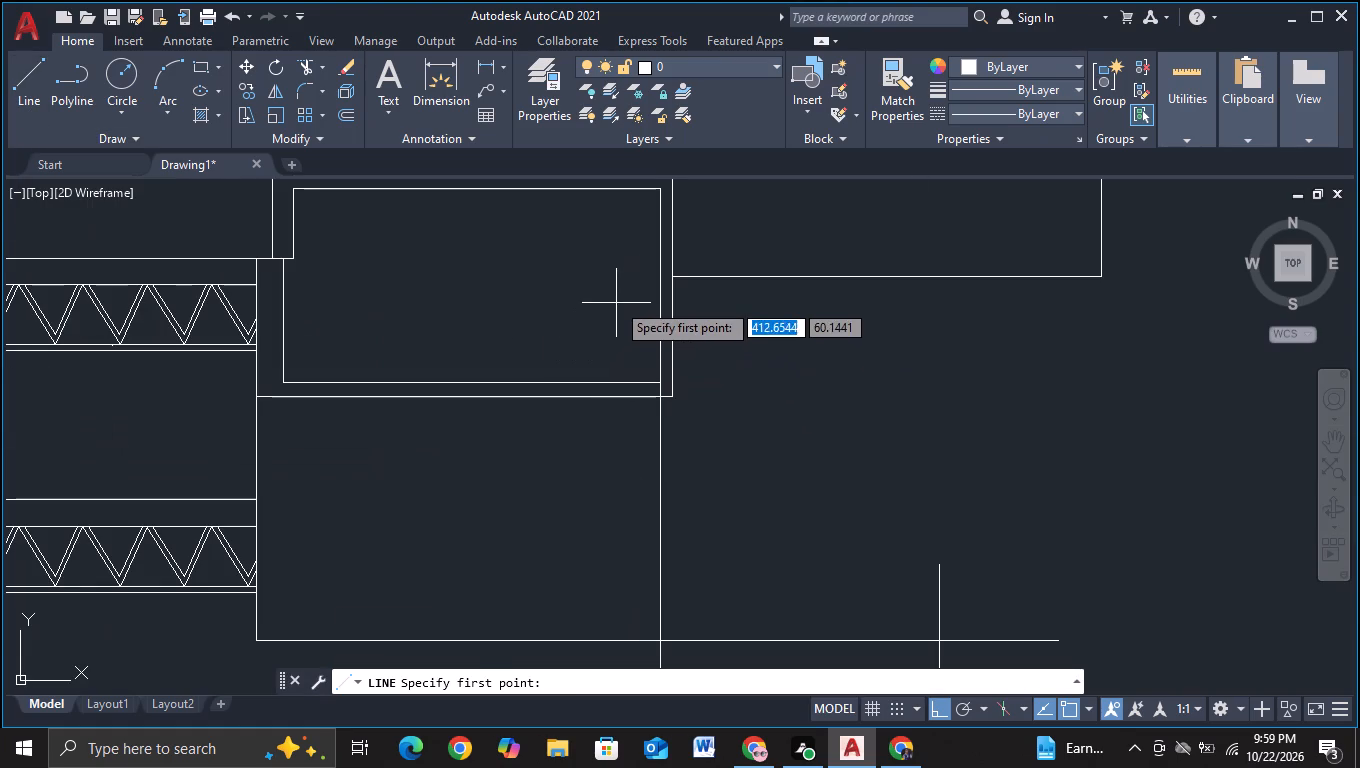
{"action": "left_click", "coordinate": [622, 302]}
{"action": "scroll", "coordinate": [1140, 297], "scroll_direction": "down", "scroll_amount": 1}
{"action": "middle_click_drag", "start_coordinate": [1140, 297], "coordinate": [1008, 303]}
{"action": "left_click", "coordinate": [1028, 303]}
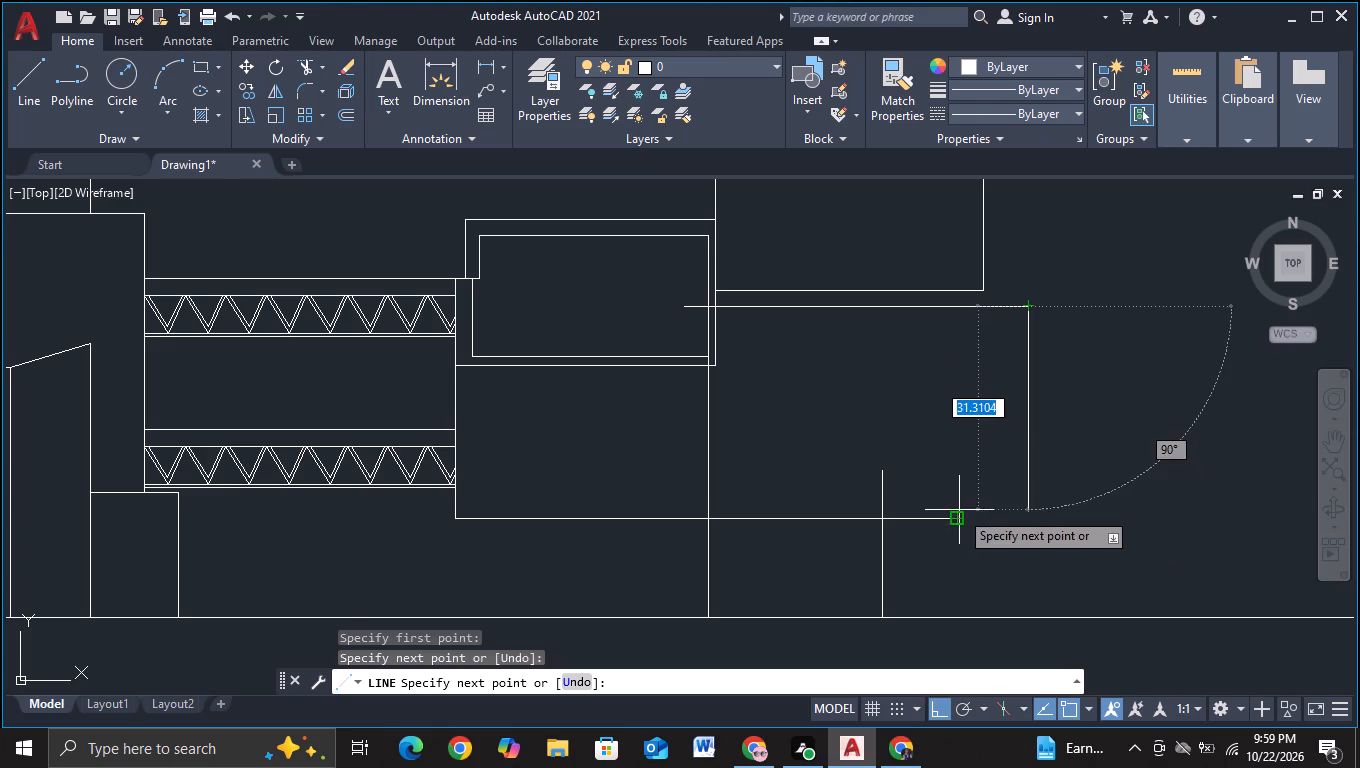
{"action": "left_click", "coordinate": [1028, 518]}
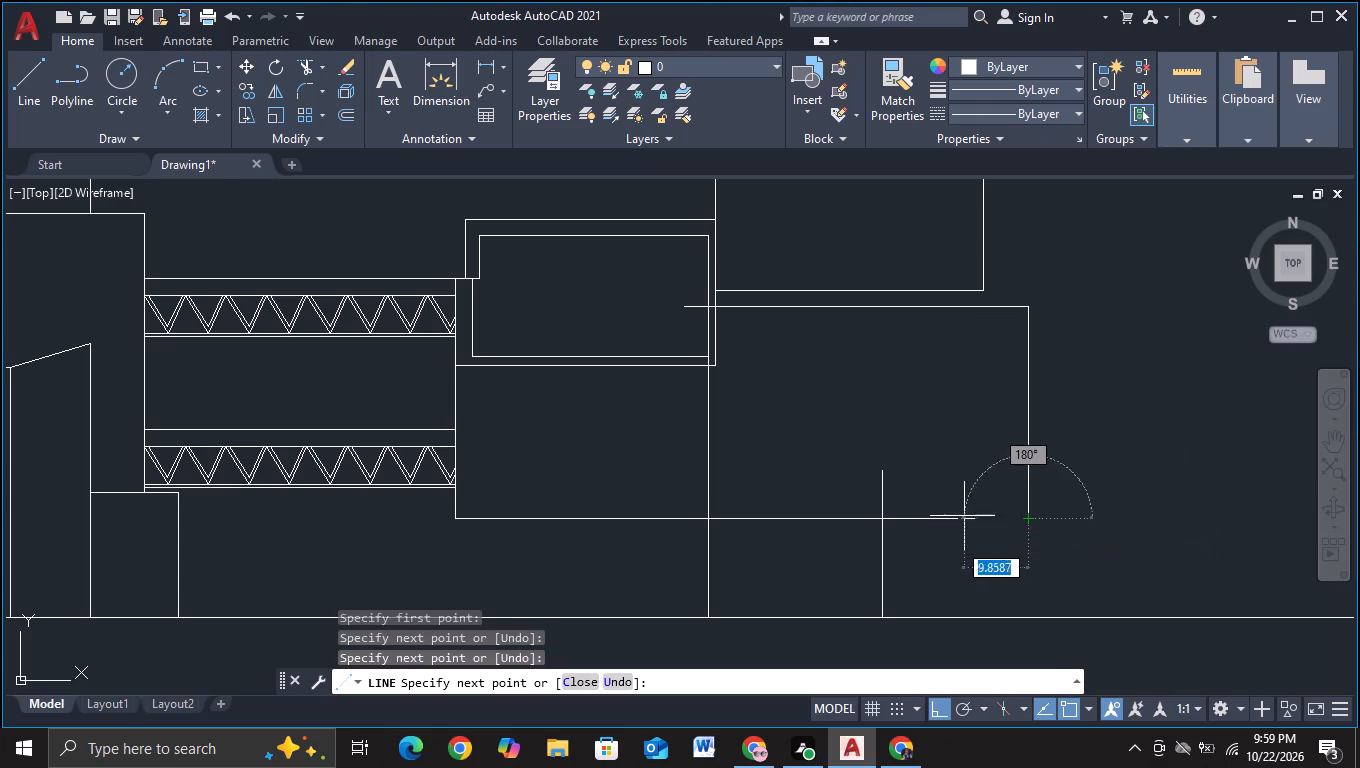
{"action": "left_click", "coordinate": [955, 515]}
{"action": "key", "text": "Escape"}
Trim the lower volume's top line inside the framed bay and across its wall thickness, back to the outer wall line.
{"action": "left_click", "coordinate": [303, 60]}
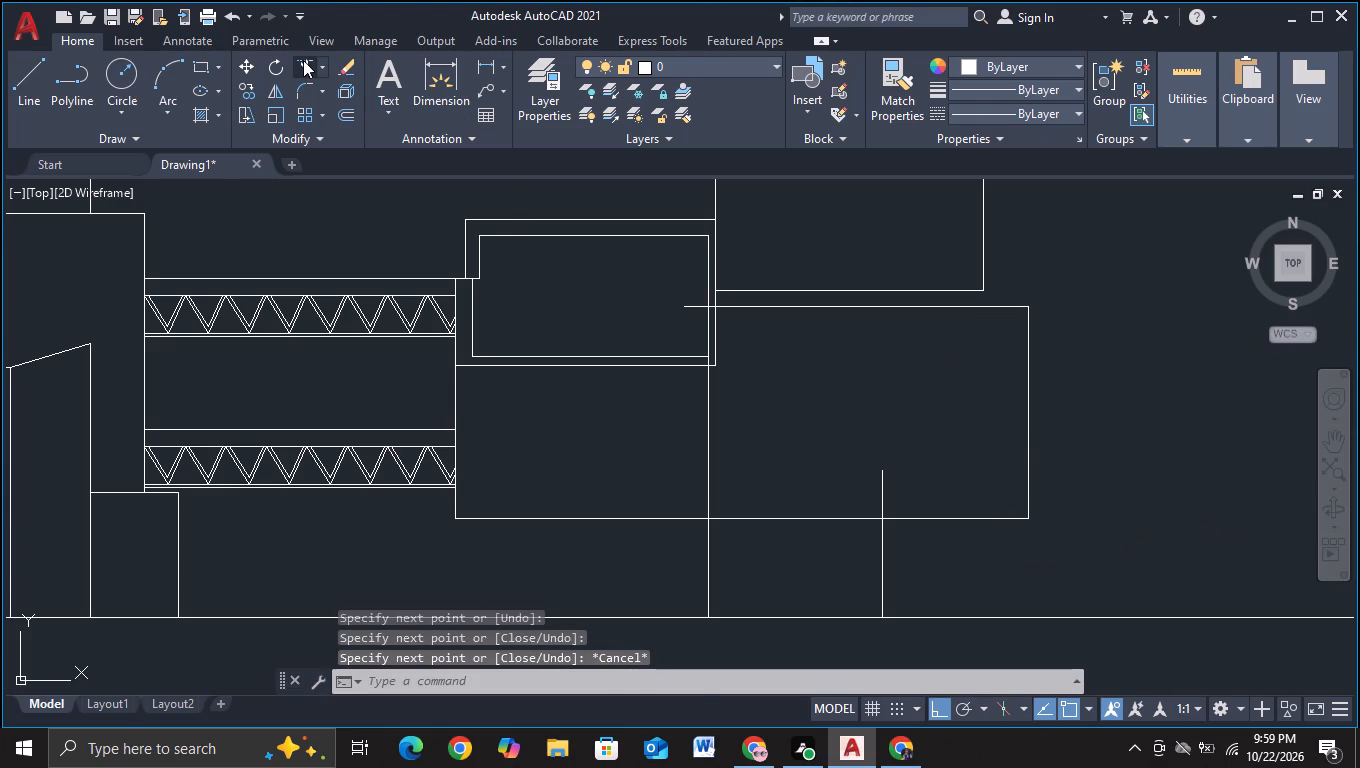
{"action": "left_click", "coordinate": [694, 308]}
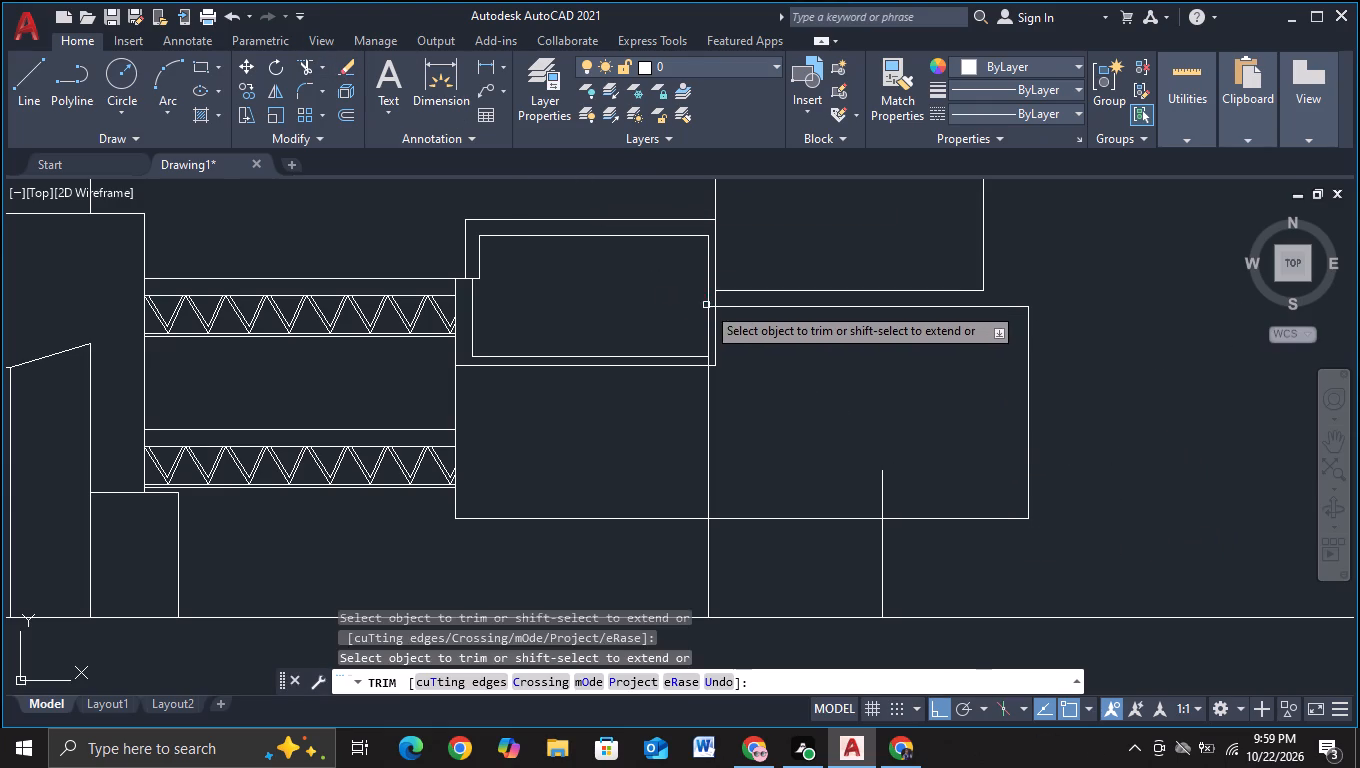
{"action": "scroll", "coordinate": [726, 300], "scroll_direction": "up", "scroll_amount": 2}
{"action": "left_click", "coordinate": [683, 317]}
{"action": "scroll", "coordinate": [776, 365], "scroll_direction": "down", "scroll_amount": 3}
{"action": "middle_click_drag", "start_coordinate": [789, 386], "coordinate": [779, 354]}
{"action": "key", "text": "Escape"}
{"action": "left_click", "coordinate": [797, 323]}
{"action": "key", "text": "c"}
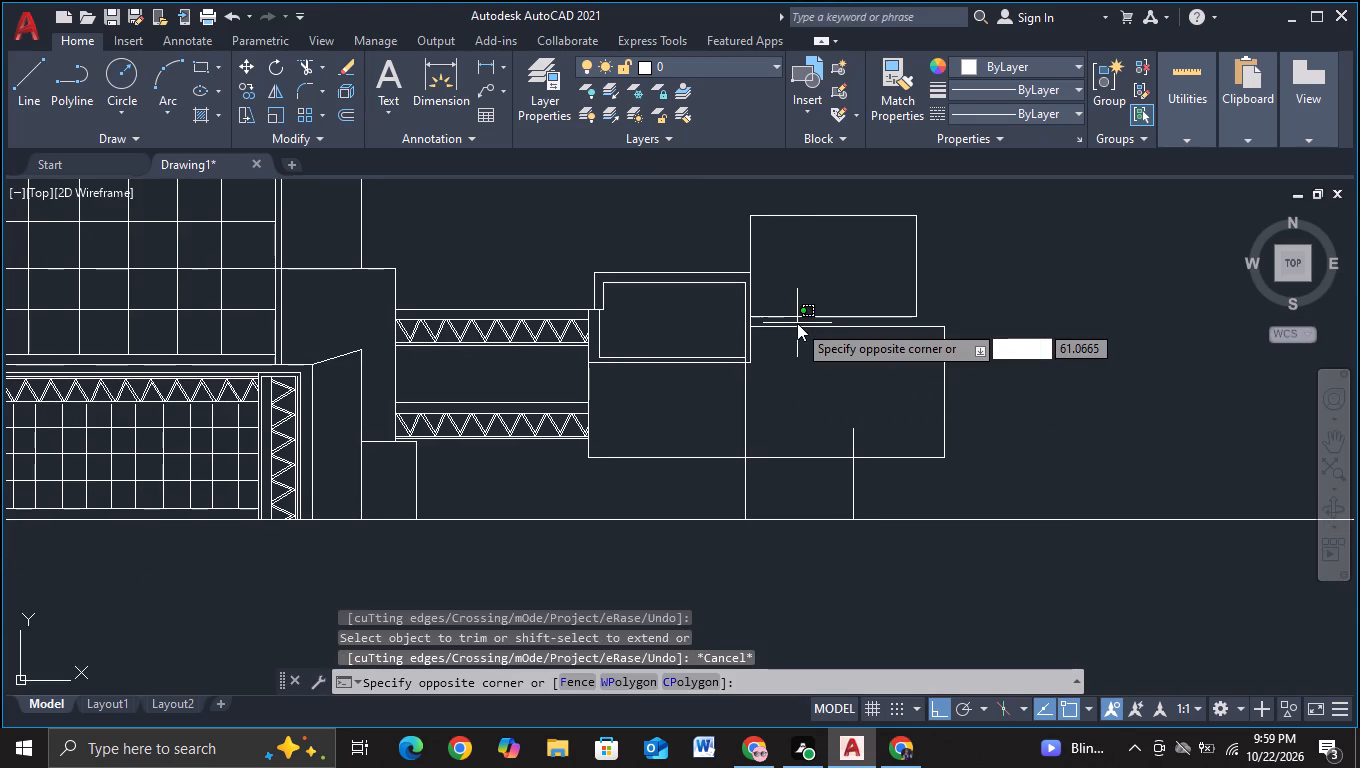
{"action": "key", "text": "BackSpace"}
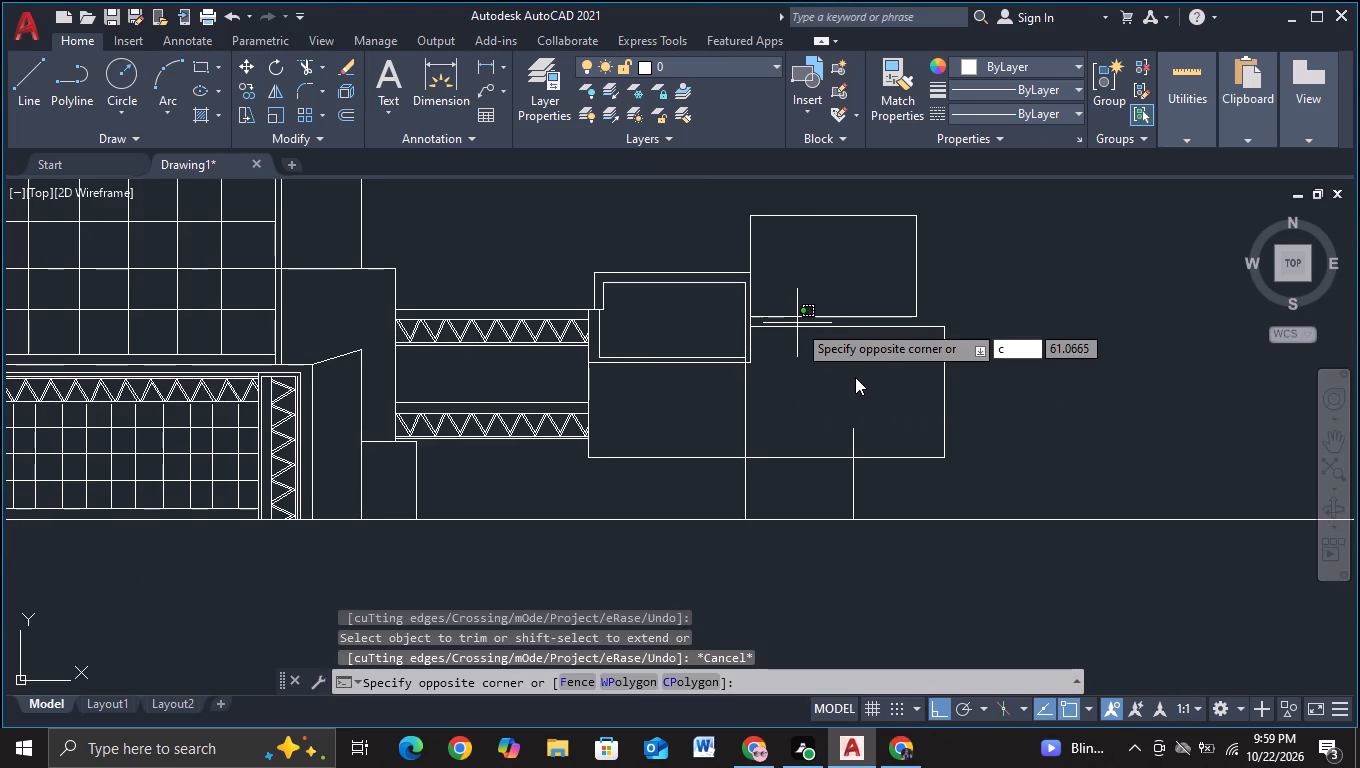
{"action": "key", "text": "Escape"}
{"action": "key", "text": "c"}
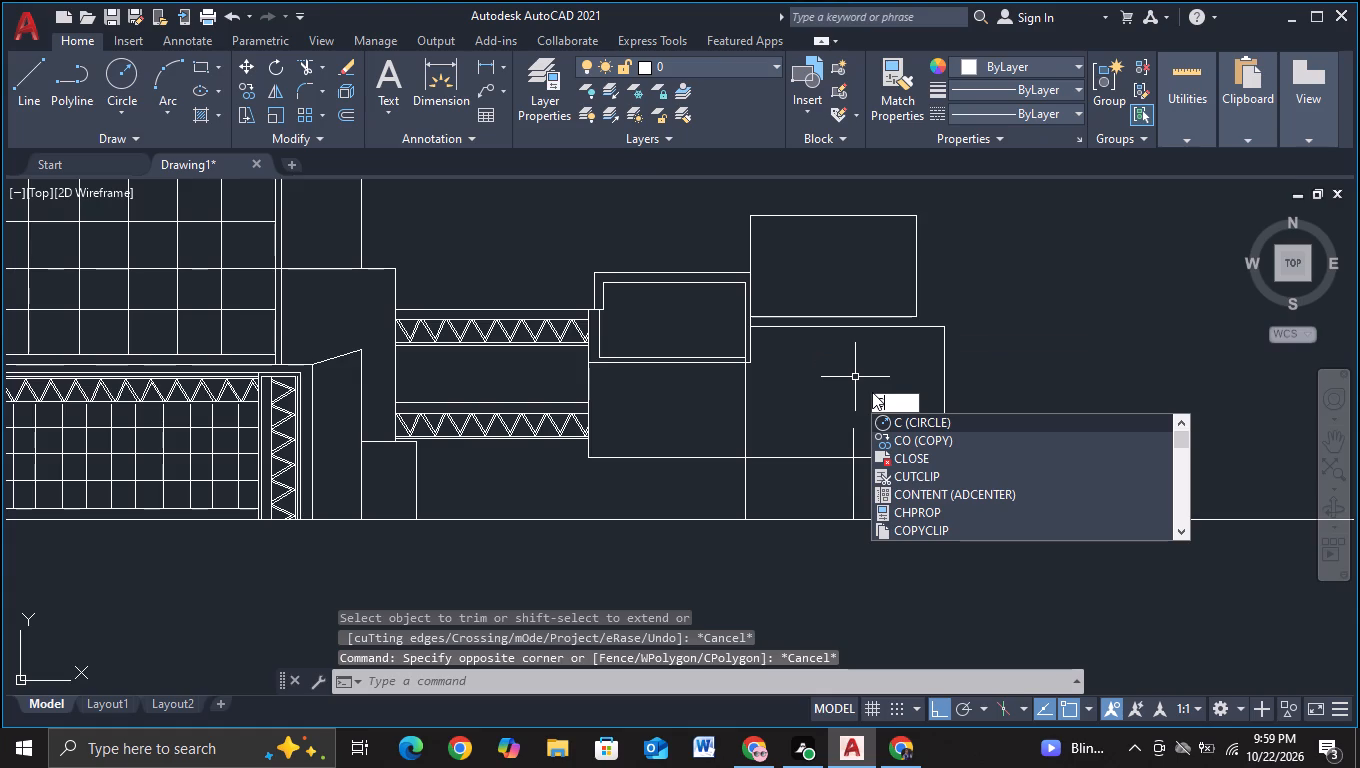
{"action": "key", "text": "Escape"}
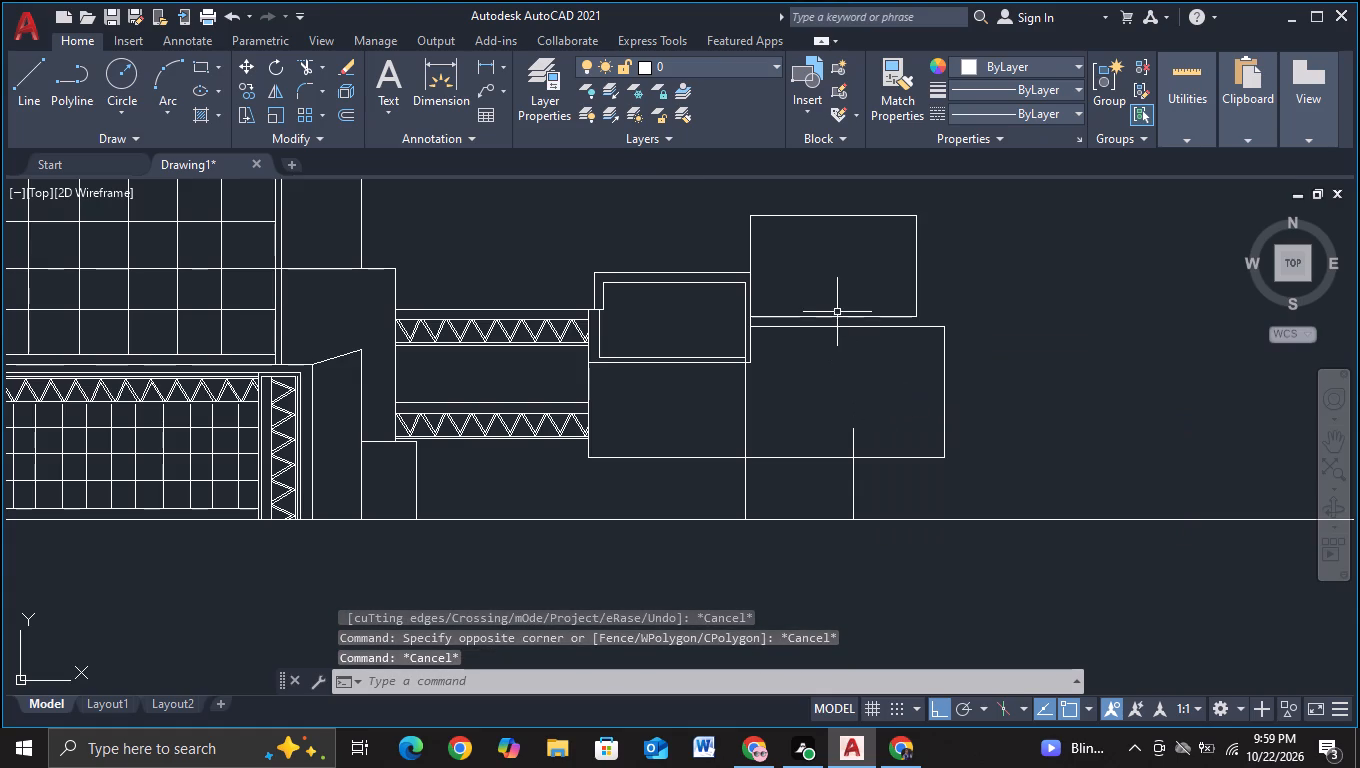
Copy the lower volume's top line down twice, just below itself and about 30.3 units down, just above the base line.
{"action": "scroll", "coordinate": [854, 326], "scroll_direction": "up", "scroll_amount": 2}
{"action": "left_click", "coordinate": [854, 326]}
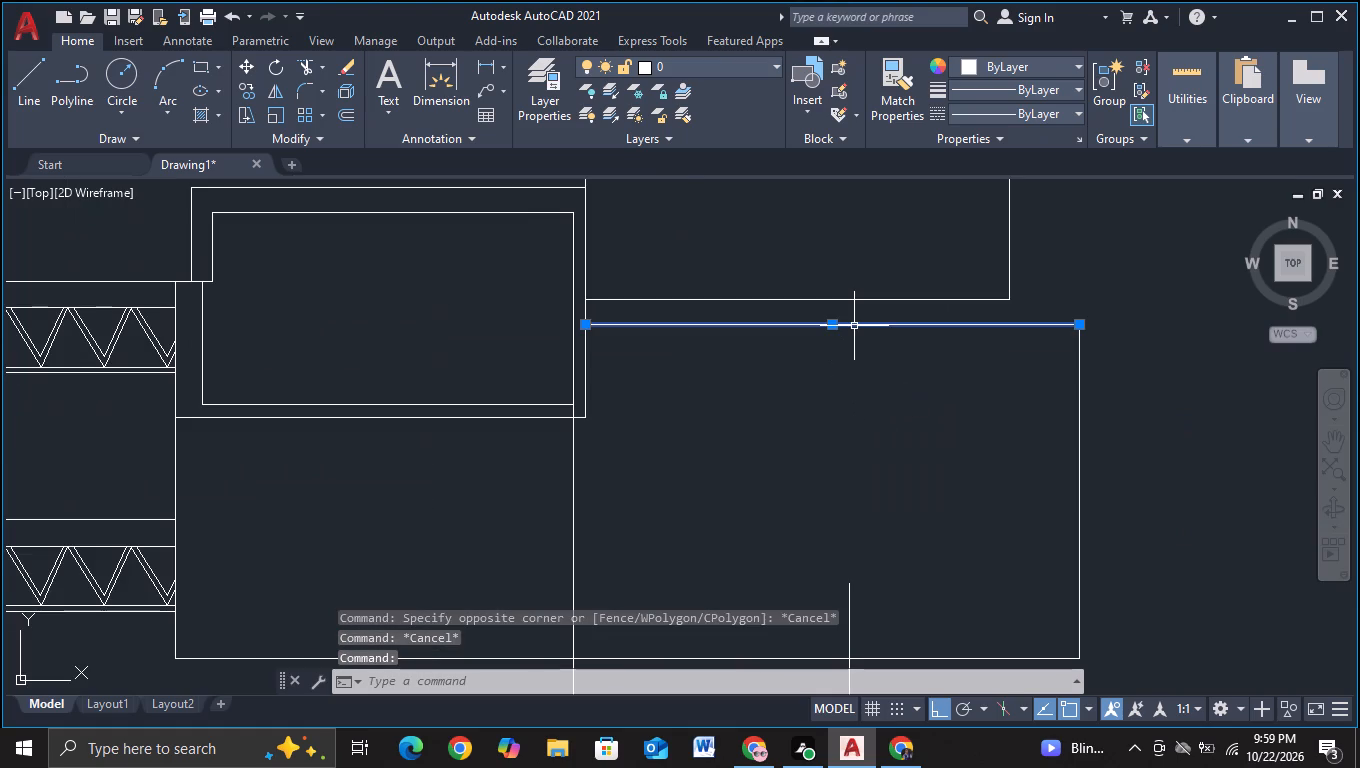
{"action": "key", "text": "c"}
{"action": "left_click", "coordinate": [920, 382]}
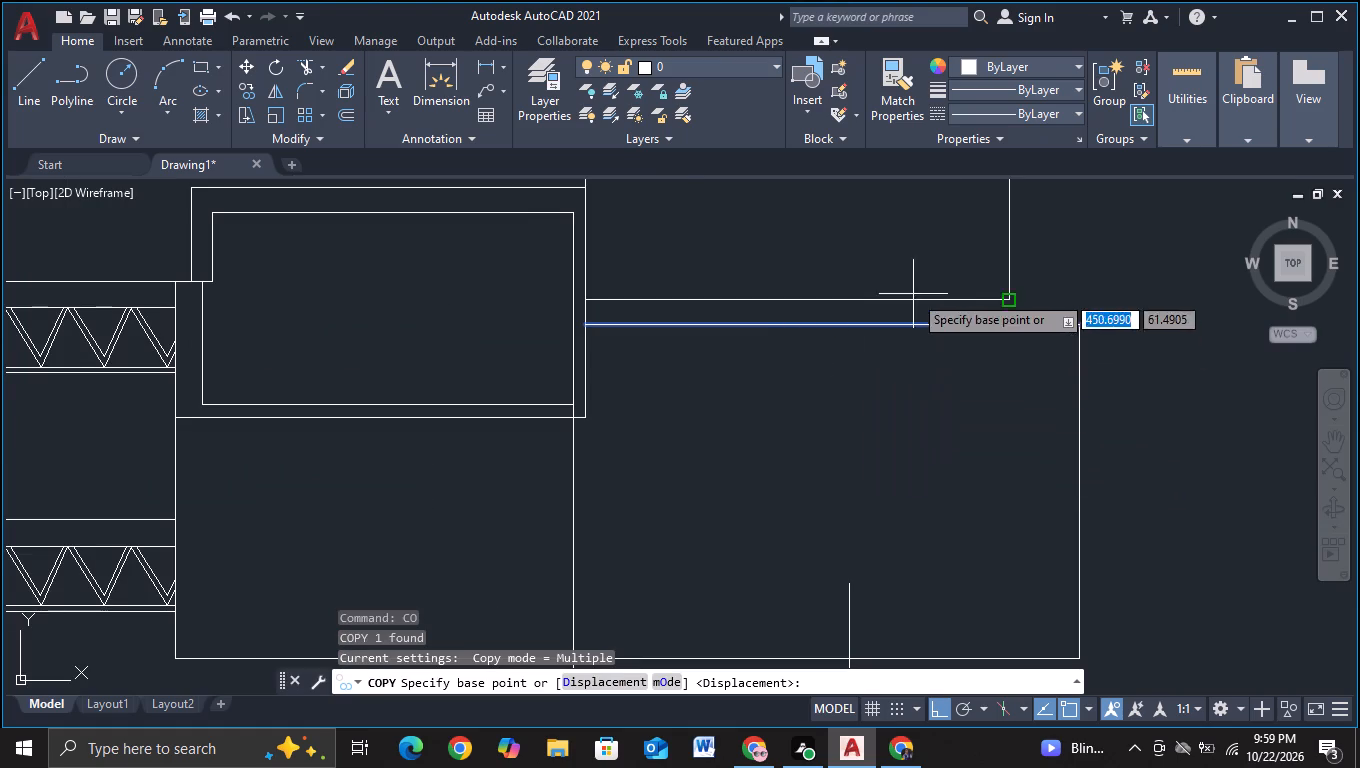
{"action": "left_click", "coordinate": [921, 327]}
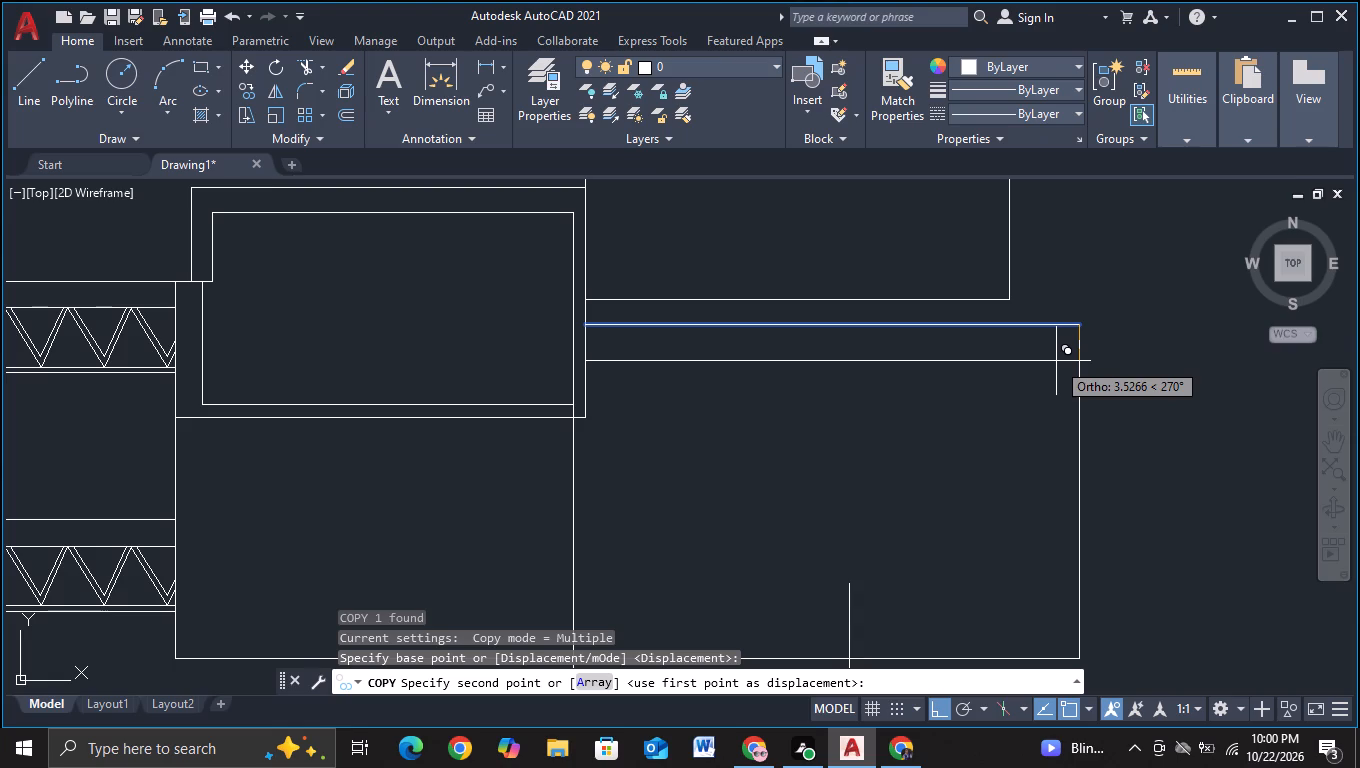
{"action": "scroll", "coordinate": [1050, 376], "scroll_direction": "up", "scroll_amount": 1}
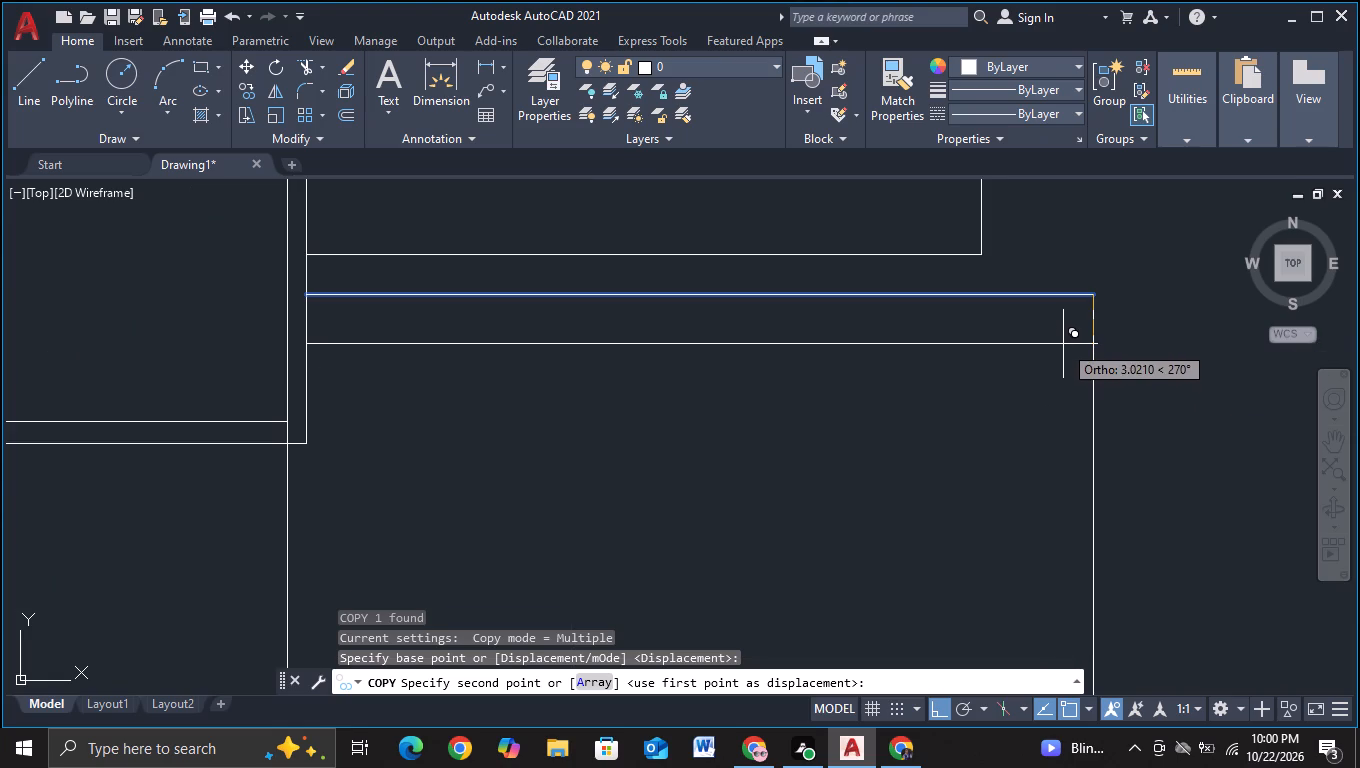
{"action": "left_click", "coordinate": [1066, 337]}
{"action": "scroll", "coordinate": [1046, 445], "scroll_direction": "down", "scroll_amount": 3}
{"action": "middle_click_drag", "start_coordinate": [1035, 469], "coordinate": [1059, 396]}
{"action": "scroll", "coordinate": [1057, 409], "scroll_direction": "up", "scroll_amount": 2}
{"action": "middle_click_drag", "start_coordinate": [1055, 477], "coordinate": [1043, 413]}
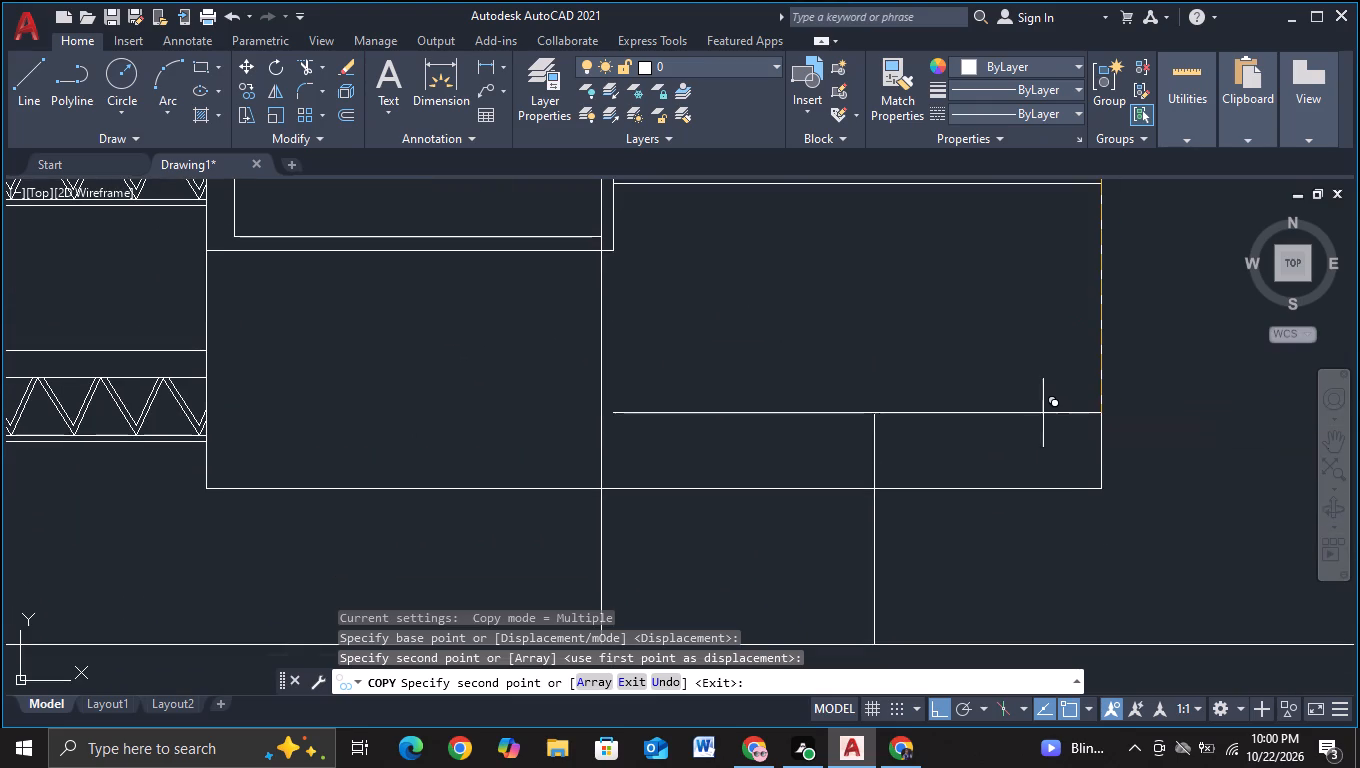
{"action": "left_click", "coordinate": [1012, 465]}
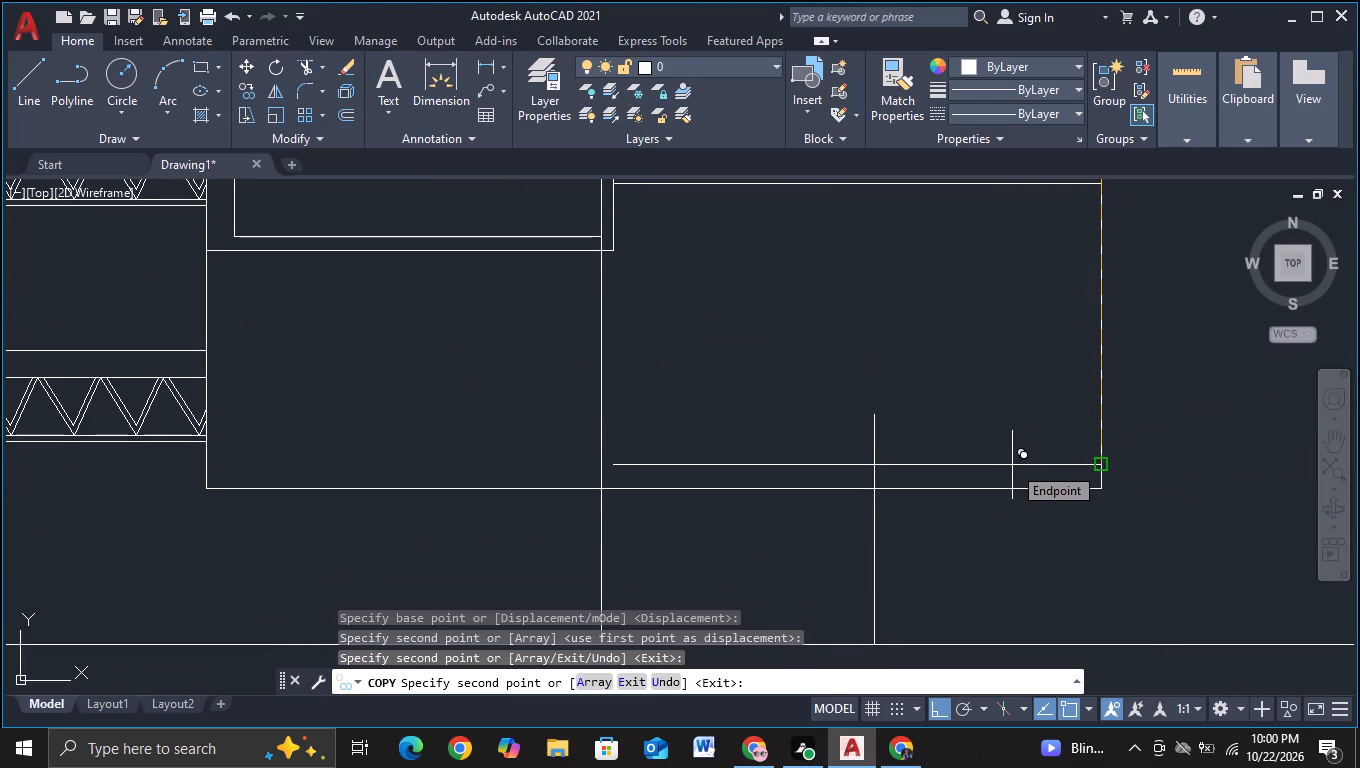
{"action": "key", "text": "Escape"}
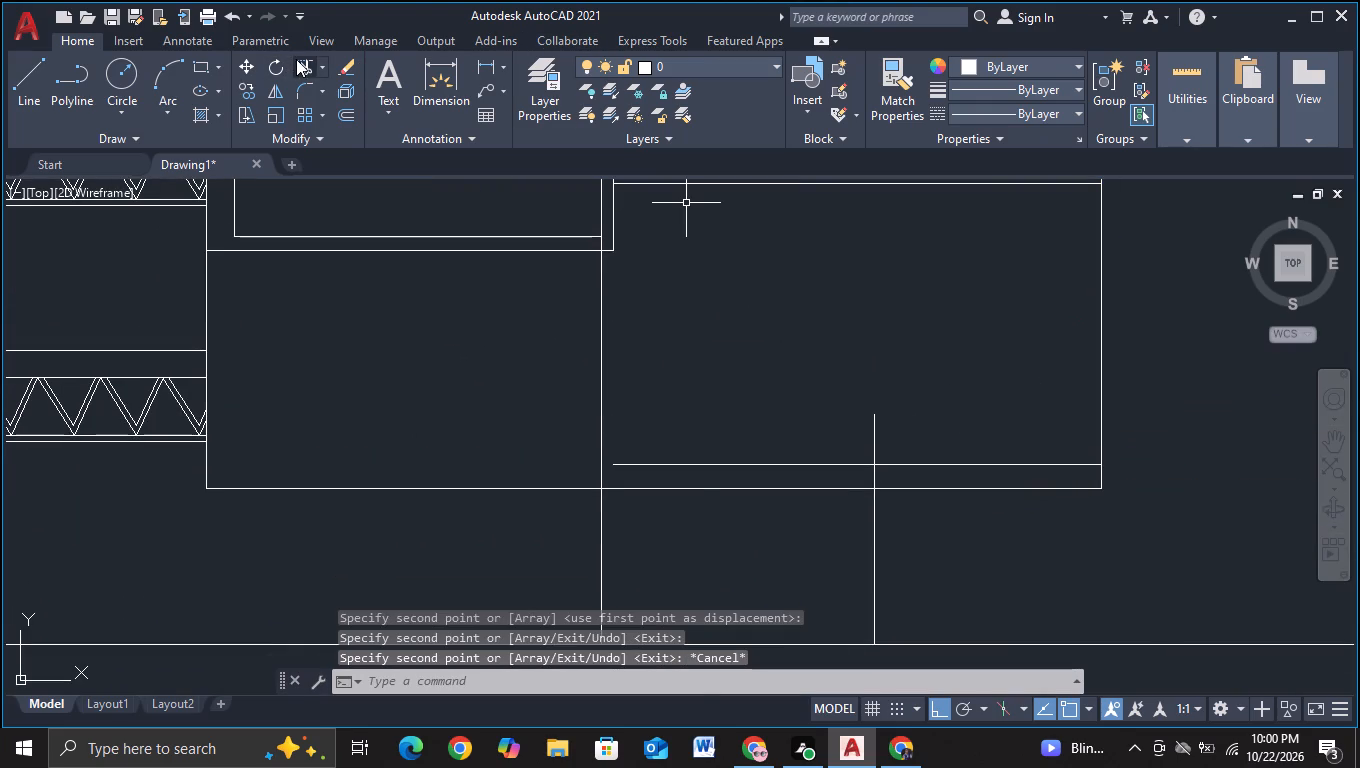
Trim the outer support line's portion inside the lower volume, back to the base line.
{"action": "left_click", "coordinate": [297, 60]}
{"action": "left_click_drag", "start_coordinate": [861, 446], "coordinate": [930, 441]}
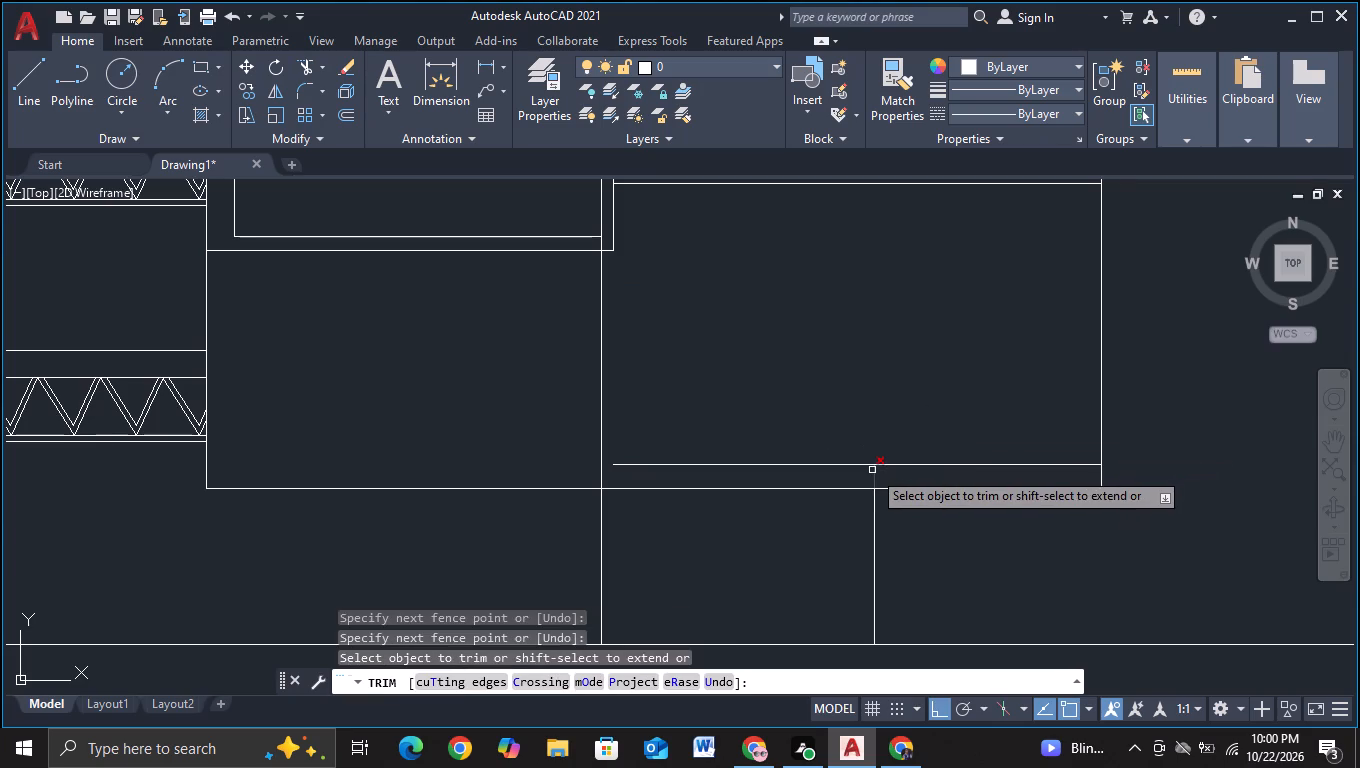
{"action": "left_click", "coordinate": [872, 470]}
{"action": "key", "text": "Escape"}
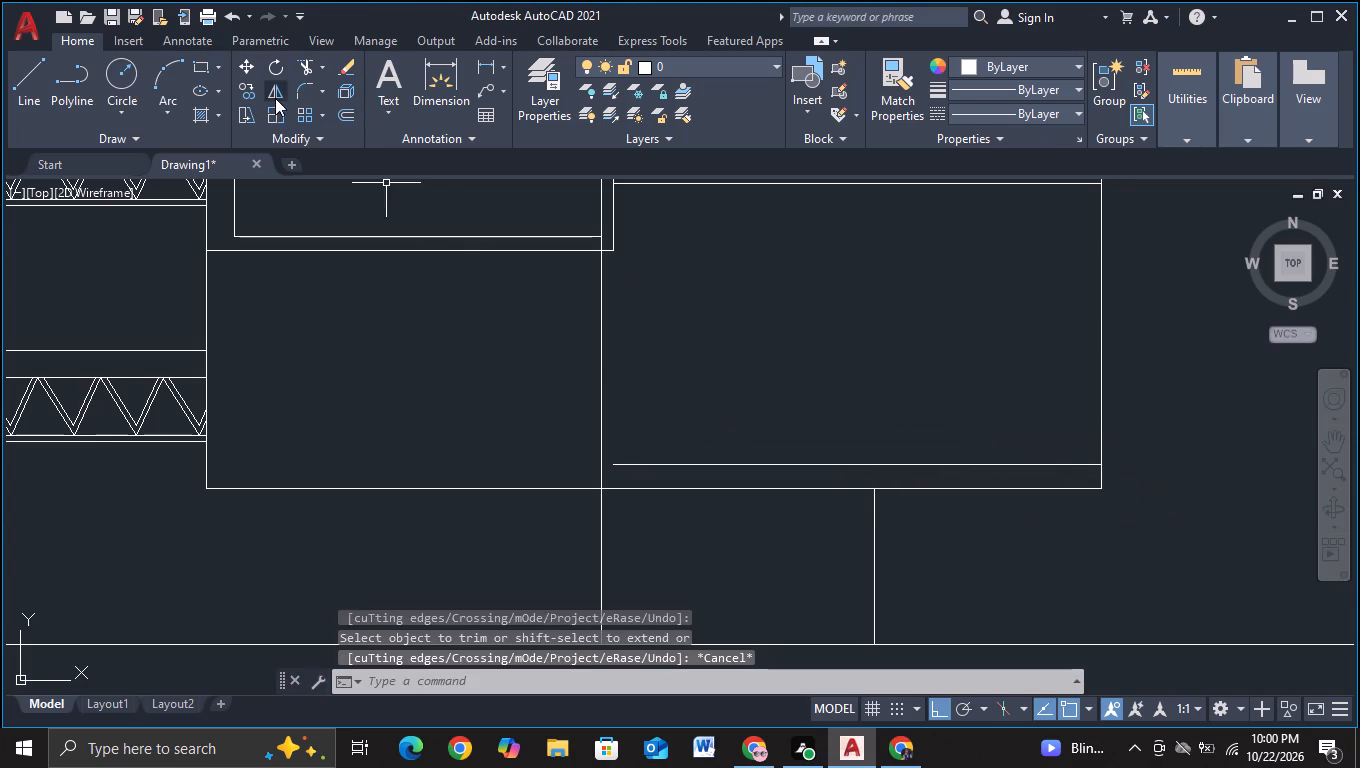
Extend the copied line just above the base inward to the inner vertical support line.
{"action": "key", "text": "e"}
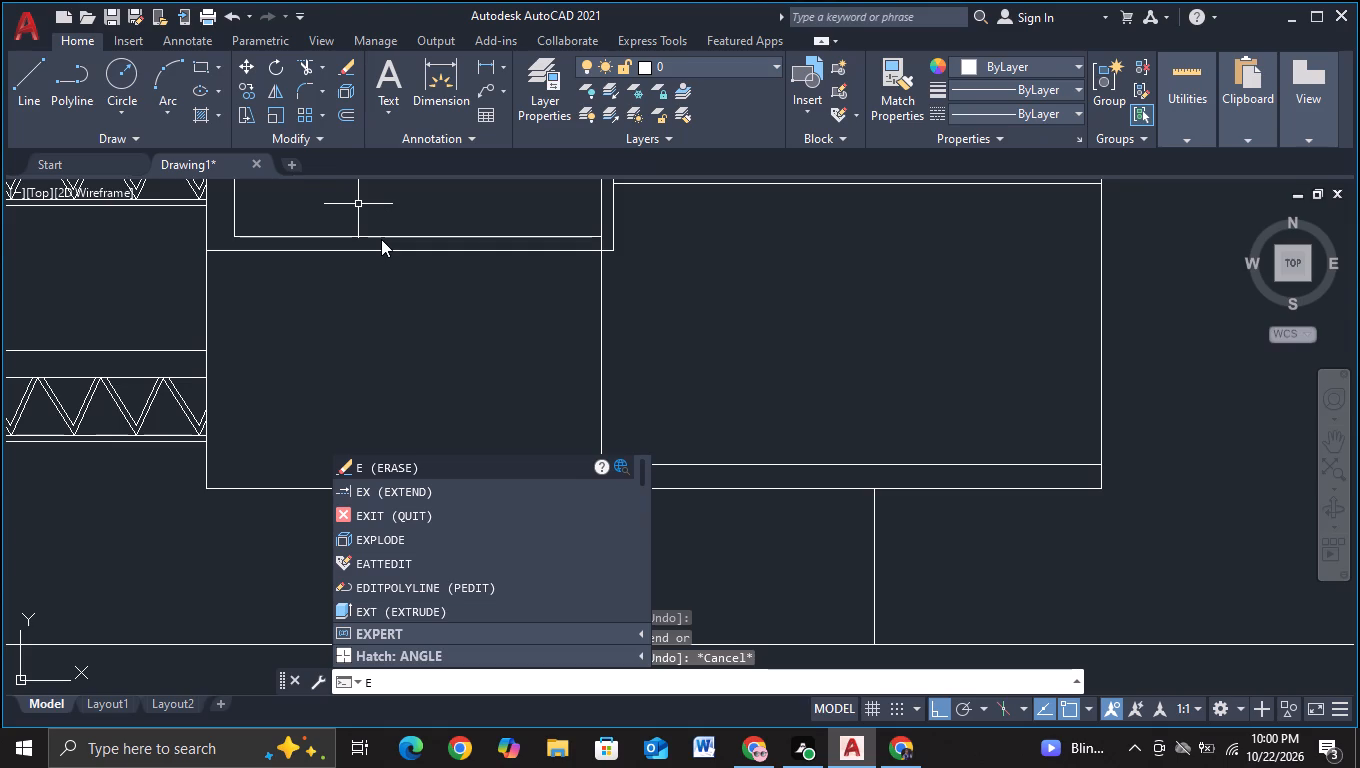
{"action": "key", "text": "Escape"}
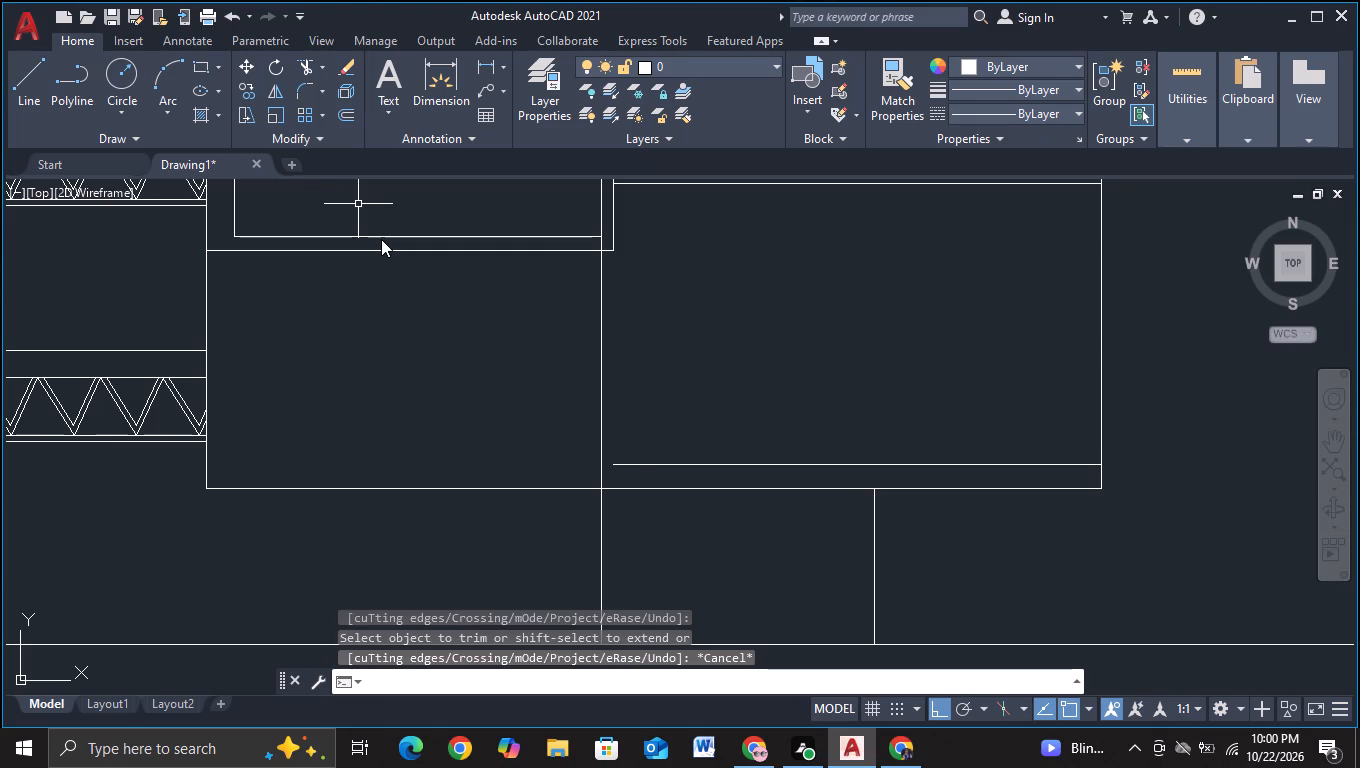
{"action": "key", "text": "e"}
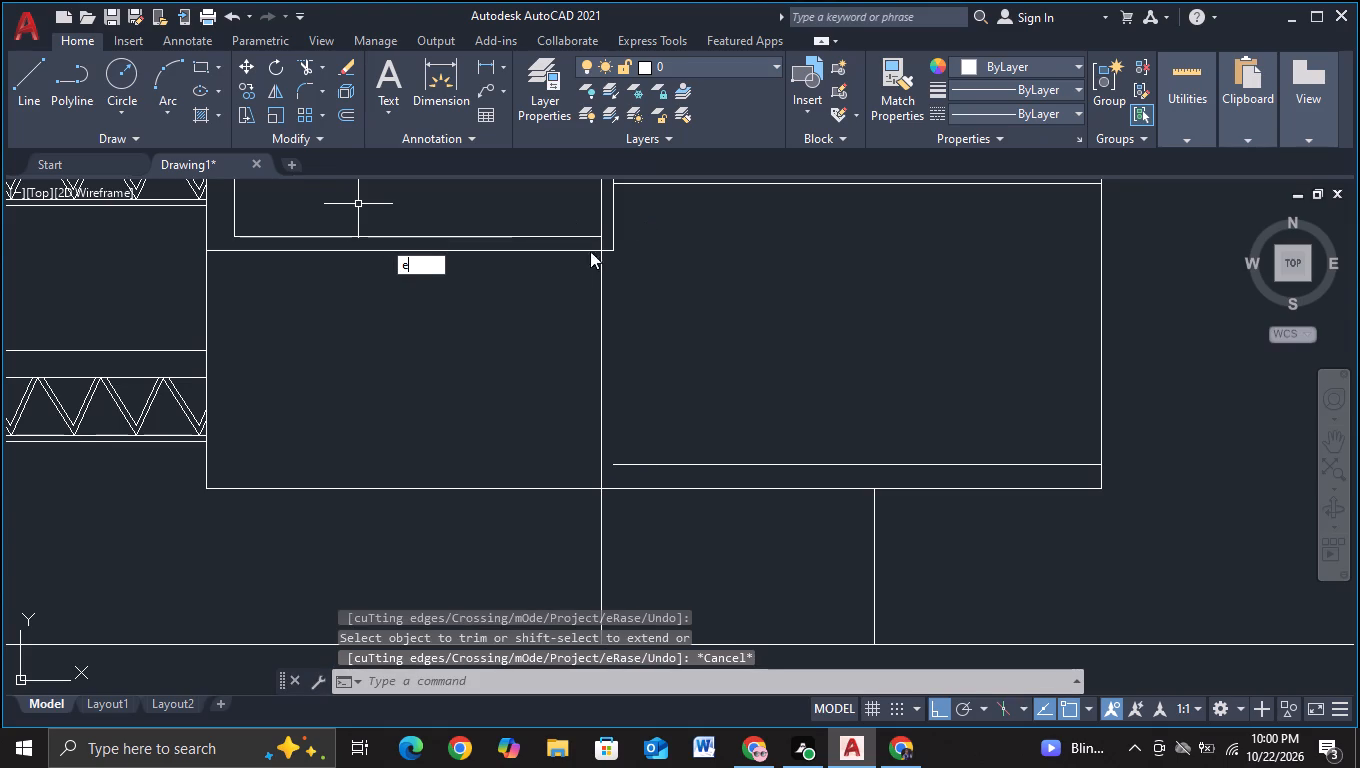
{"action": "left_click", "coordinate": [506, 296]}
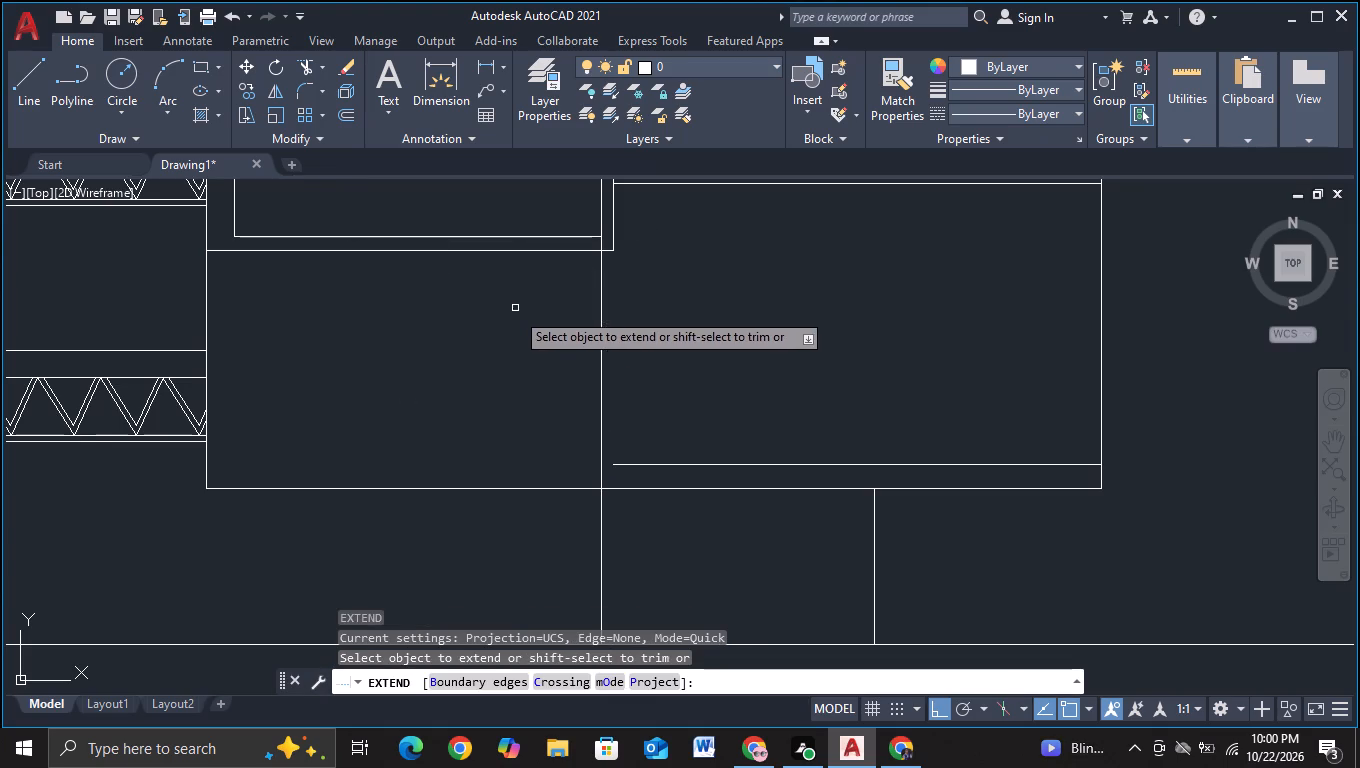
{"action": "left_click", "coordinate": [625, 467]}
{"action": "middle_click_drag", "start_coordinate": [684, 385], "coordinate": [649, 546]}
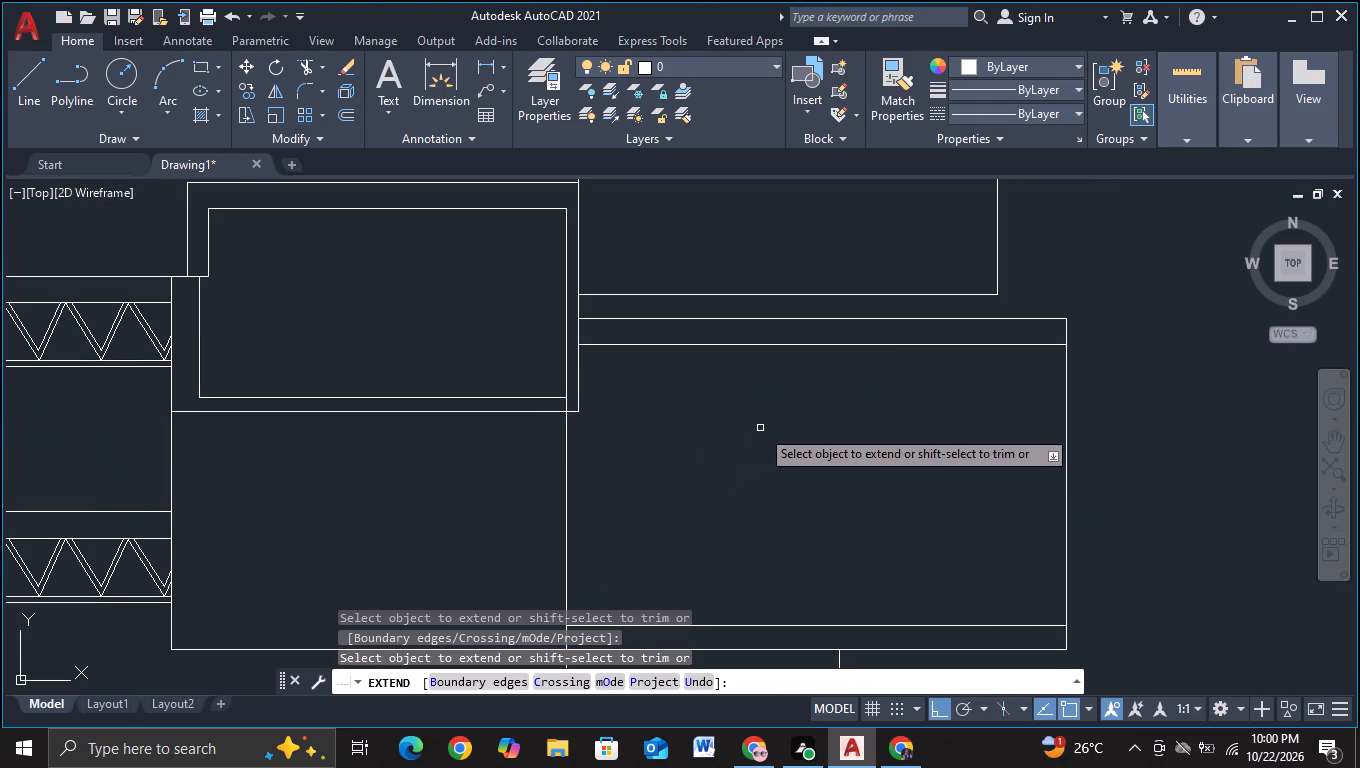
{"action": "key", "text": "Escape"}
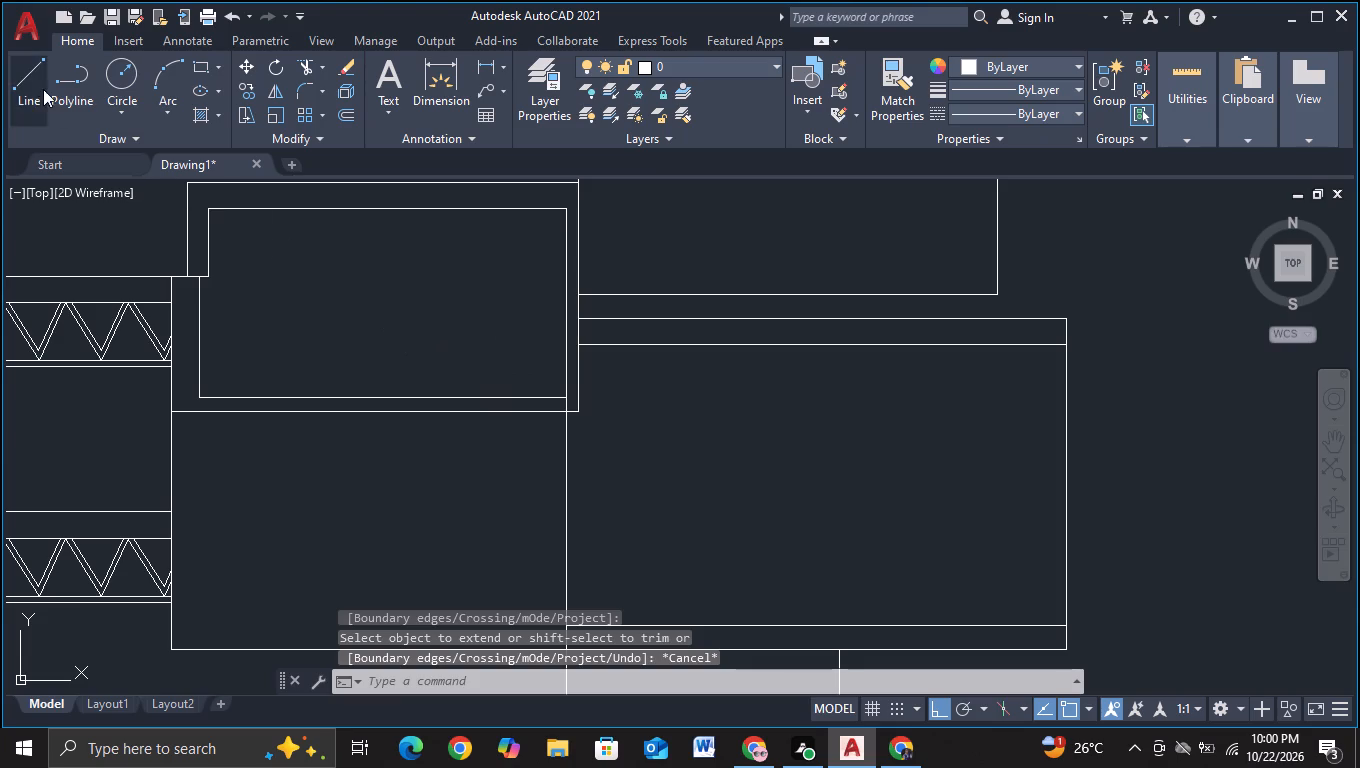
Draw a vertical line about 29.5 units long from the framed bay's lower outer corner down past the lower volume's base line.
{"action": "left_click", "coordinate": [42, 89]}
{"action": "middle_click_drag", "start_coordinate": [714, 466], "coordinate": [666, 343]}
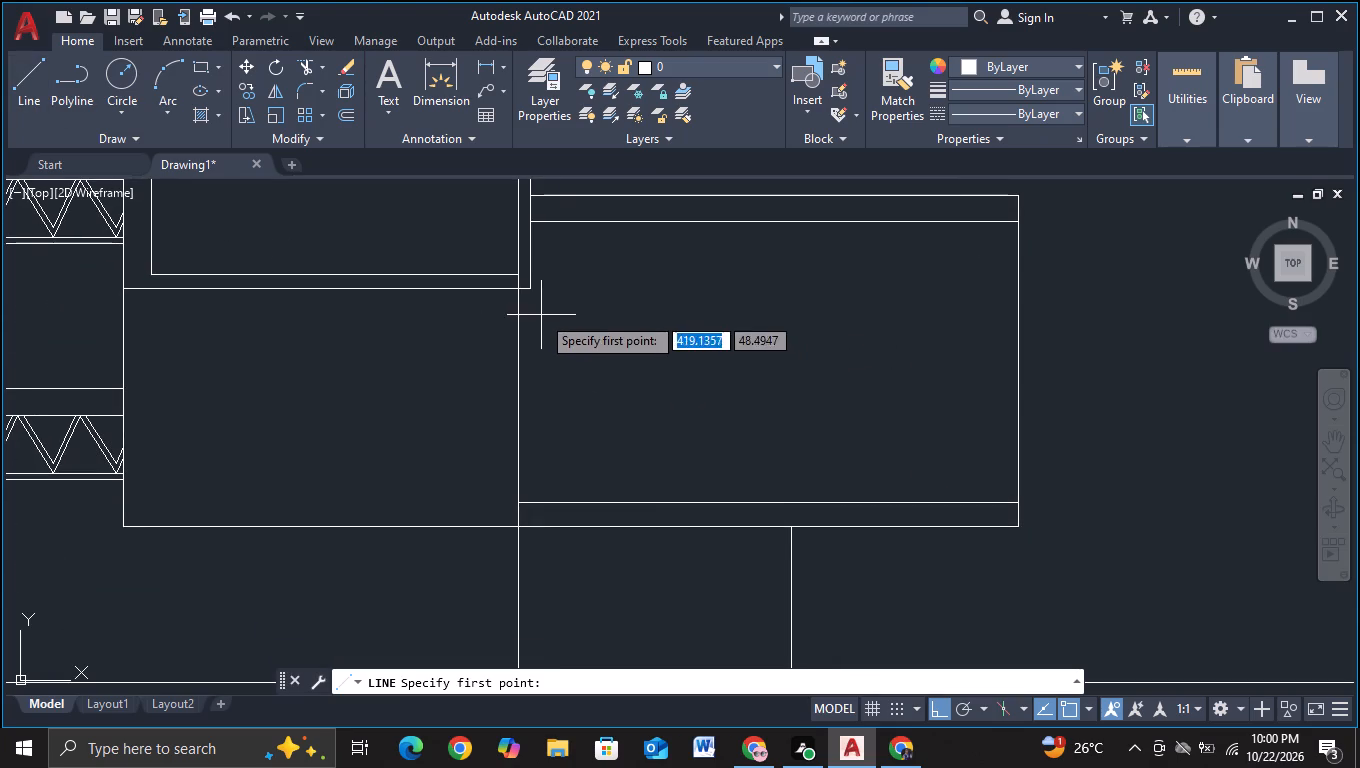
{"action": "left_click", "coordinate": [528, 284]}
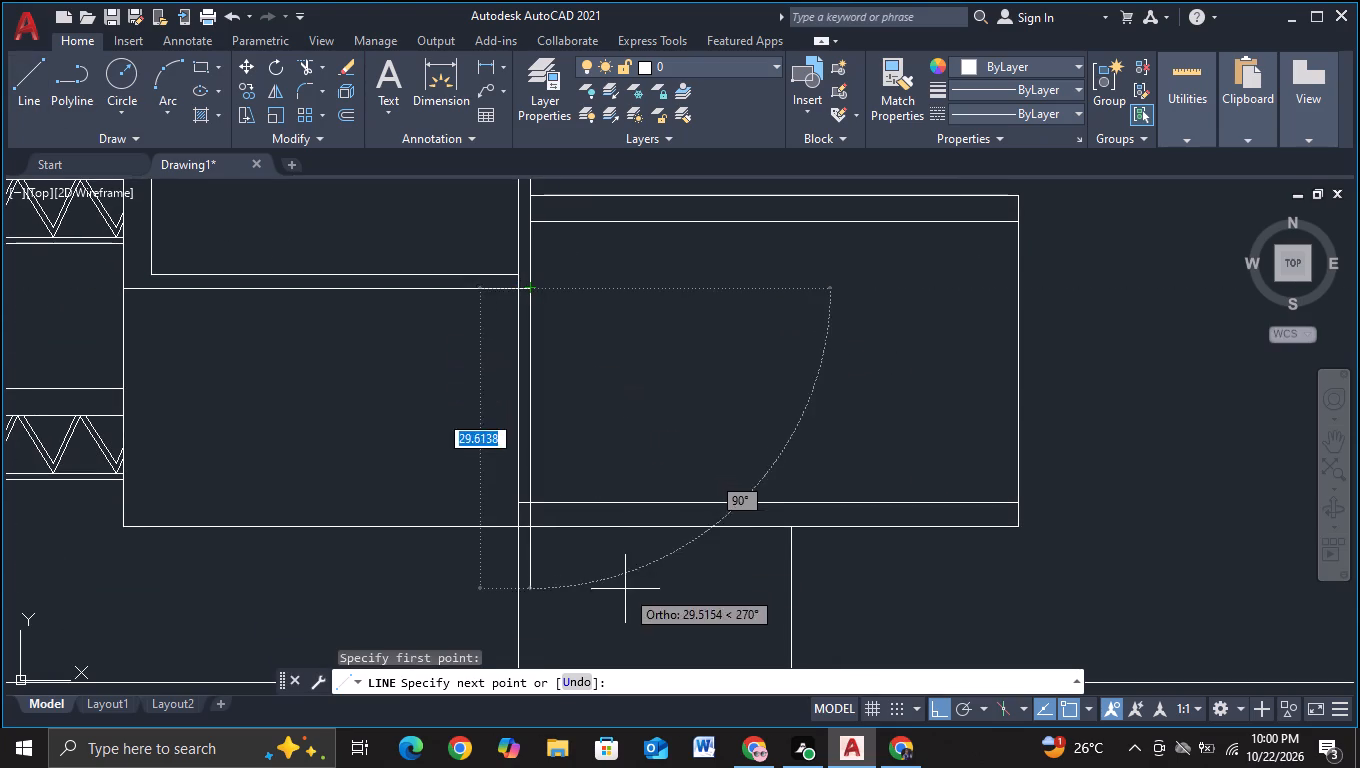
{"action": "left_click", "coordinate": [625, 589]}
{"action": "key", "text": "Escape"}
Trim the new vertical line up to the lower inner line, and remove the horizontal stubs crossing the wall thickness there and at the bay's bottom.
{"action": "left_click", "coordinate": [309, 64]}
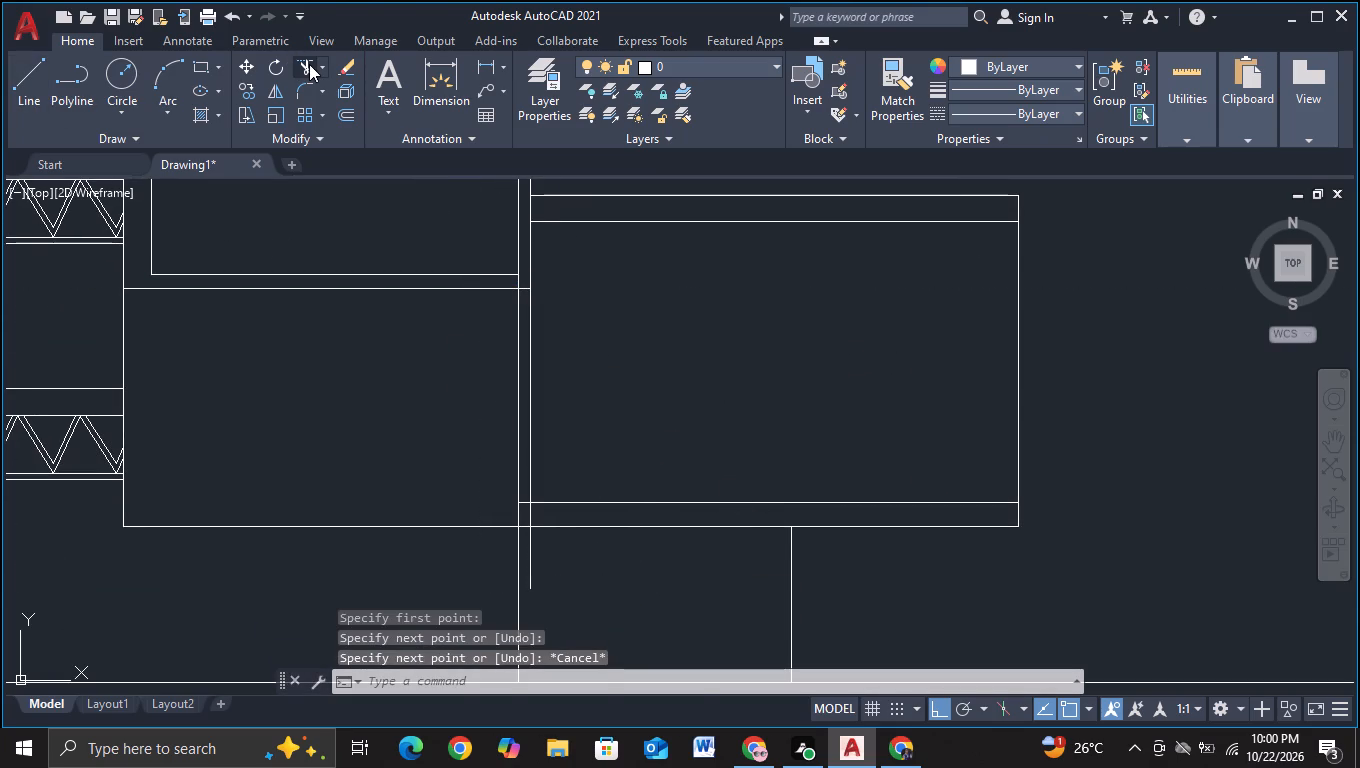
{"action": "left_click", "coordinate": [535, 563]}
{"action": "left_click", "coordinate": [528, 569]}
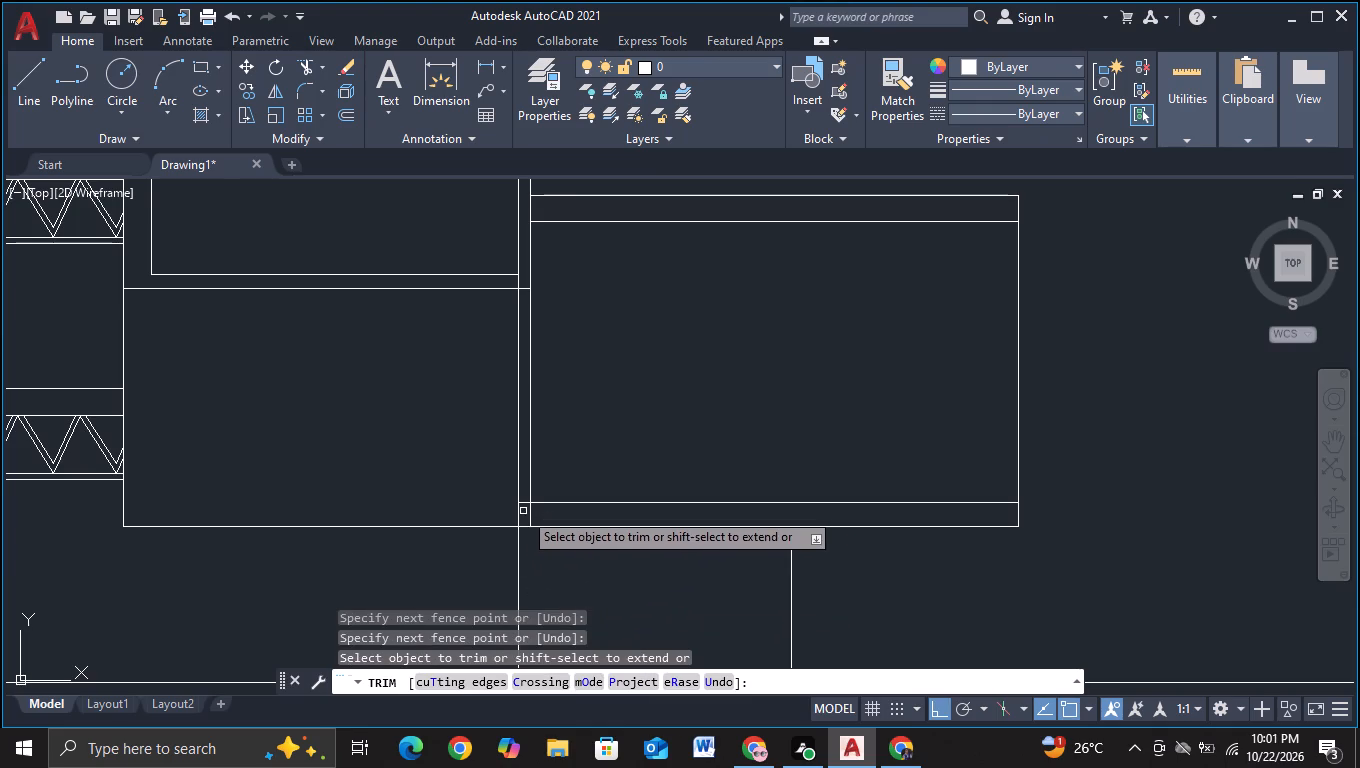
{"action": "left_click", "coordinate": [525, 502]}
{"action": "left_click", "coordinate": [525, 509]}
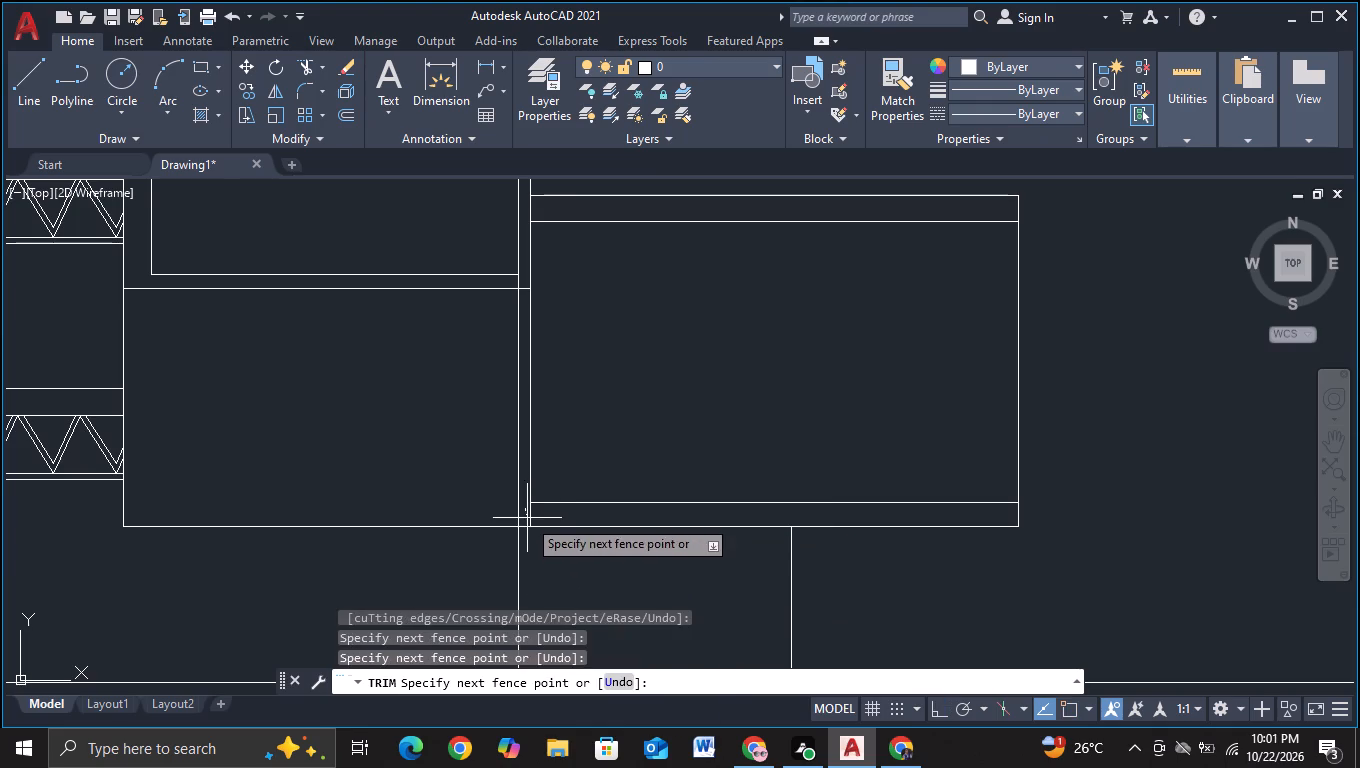
{"action": "left_click", "coordinate": [532, 520]}
{"action": "middle_click_drag", "start_coordinate": [595, 397], "coordinate": [585, 524]}
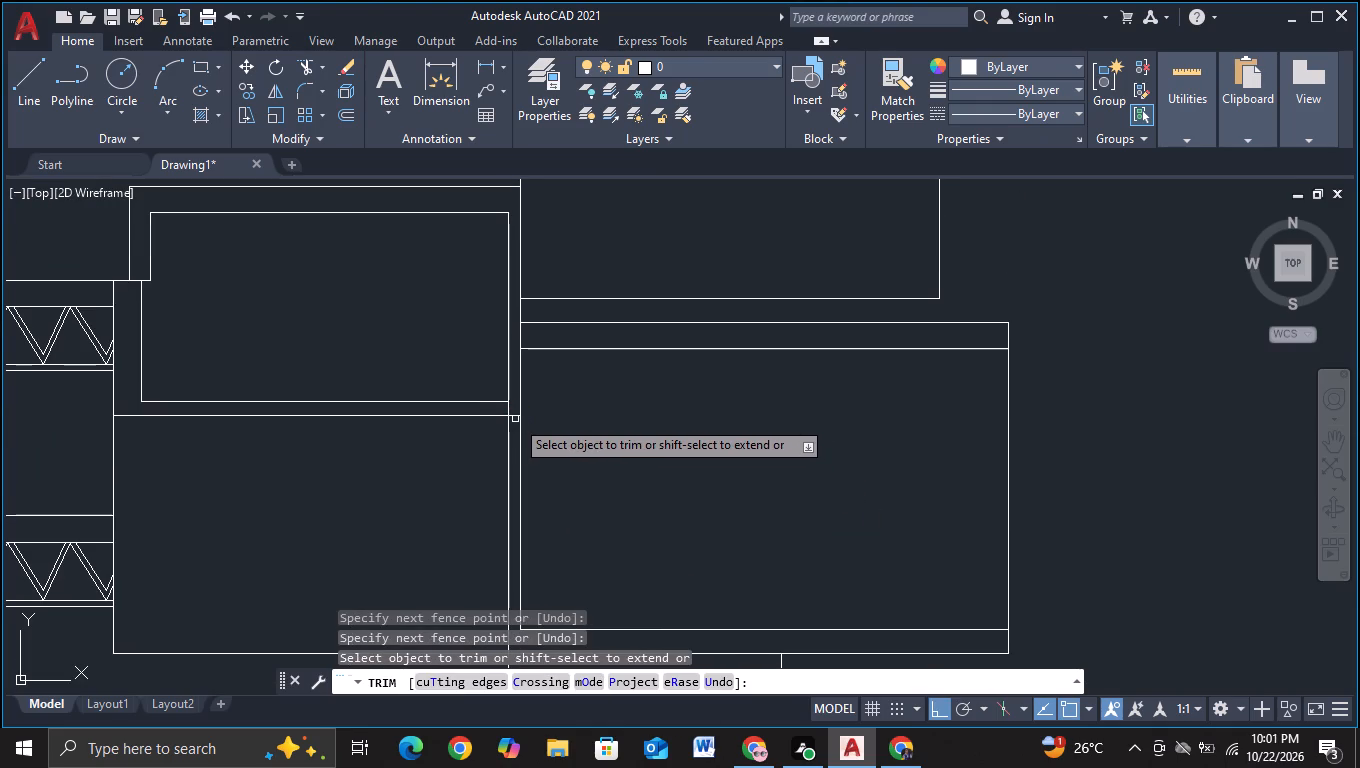
{"action": "left_click", "coordinate": [515, 419]}
{"action": "left_click", "coordinate": [516, 405]}
{"action": "key", "text": "Escape"}
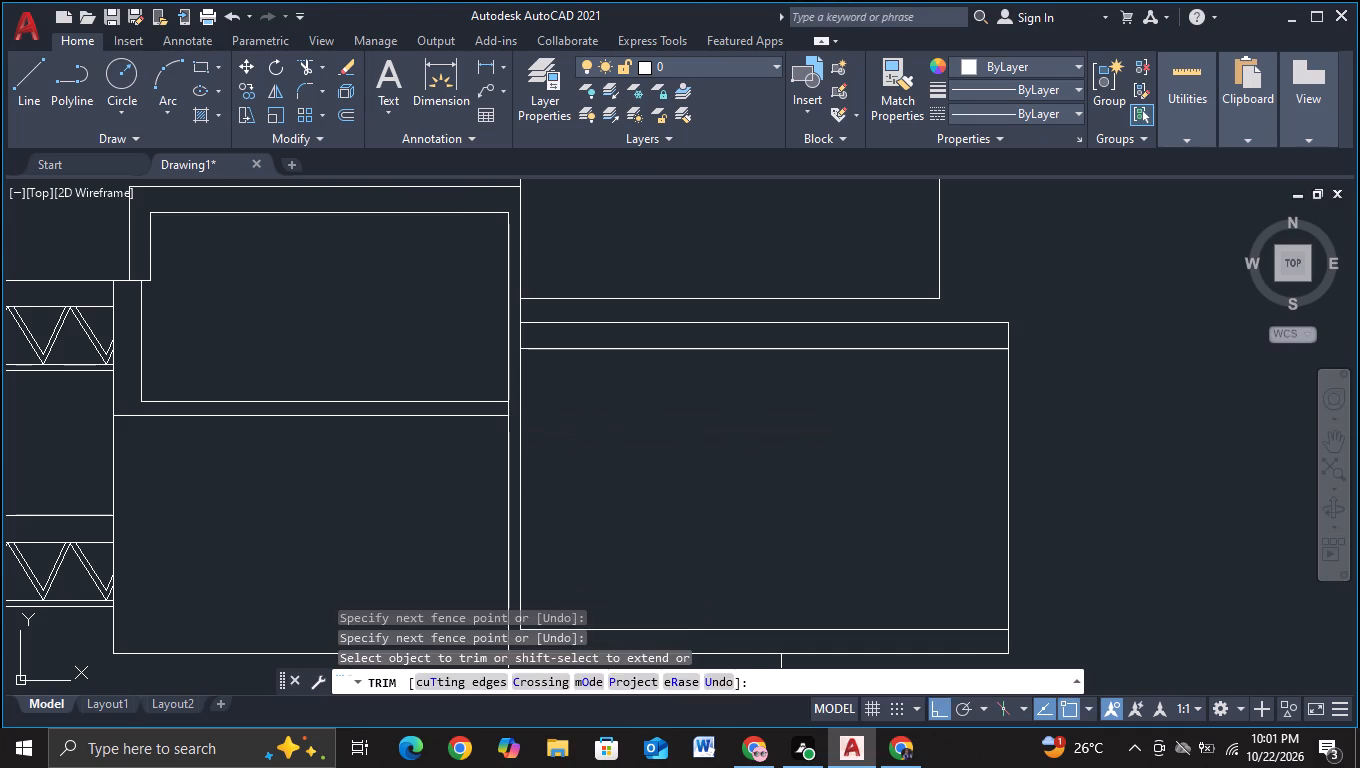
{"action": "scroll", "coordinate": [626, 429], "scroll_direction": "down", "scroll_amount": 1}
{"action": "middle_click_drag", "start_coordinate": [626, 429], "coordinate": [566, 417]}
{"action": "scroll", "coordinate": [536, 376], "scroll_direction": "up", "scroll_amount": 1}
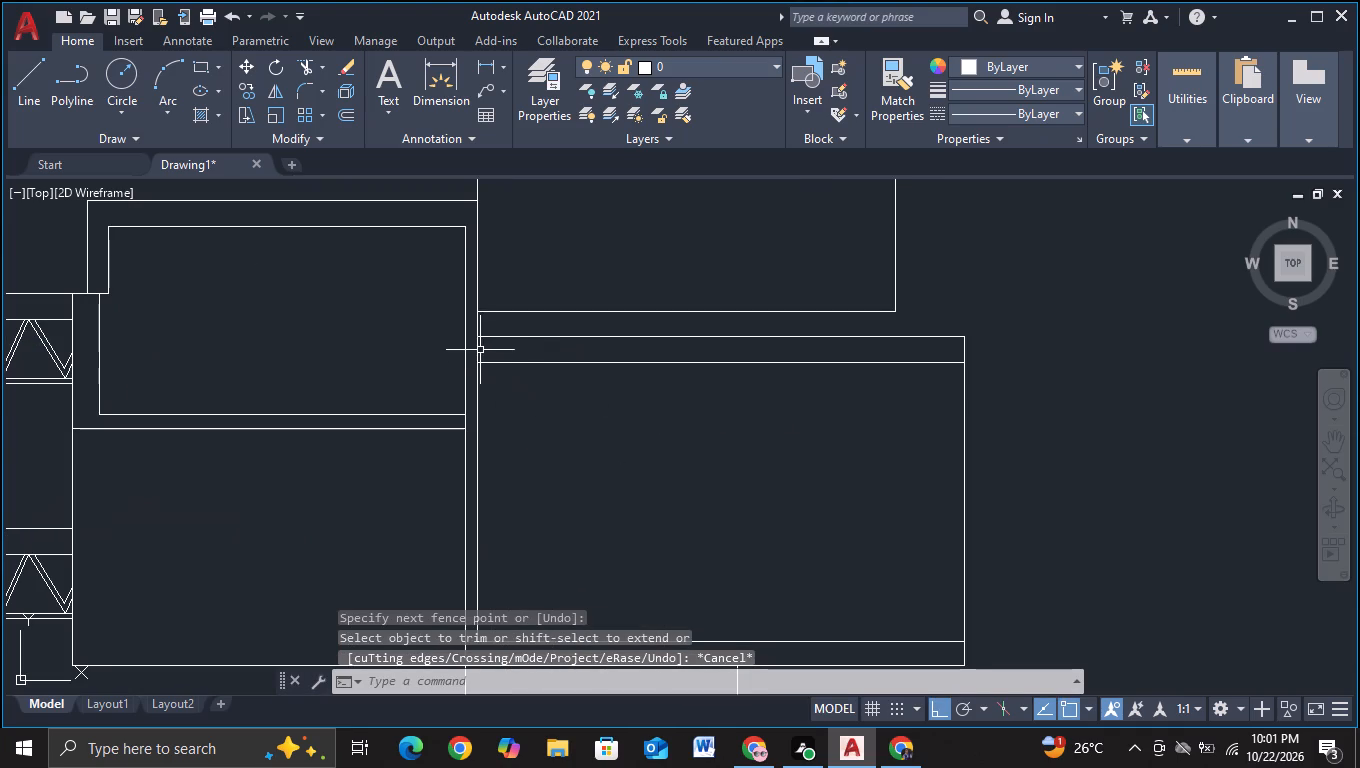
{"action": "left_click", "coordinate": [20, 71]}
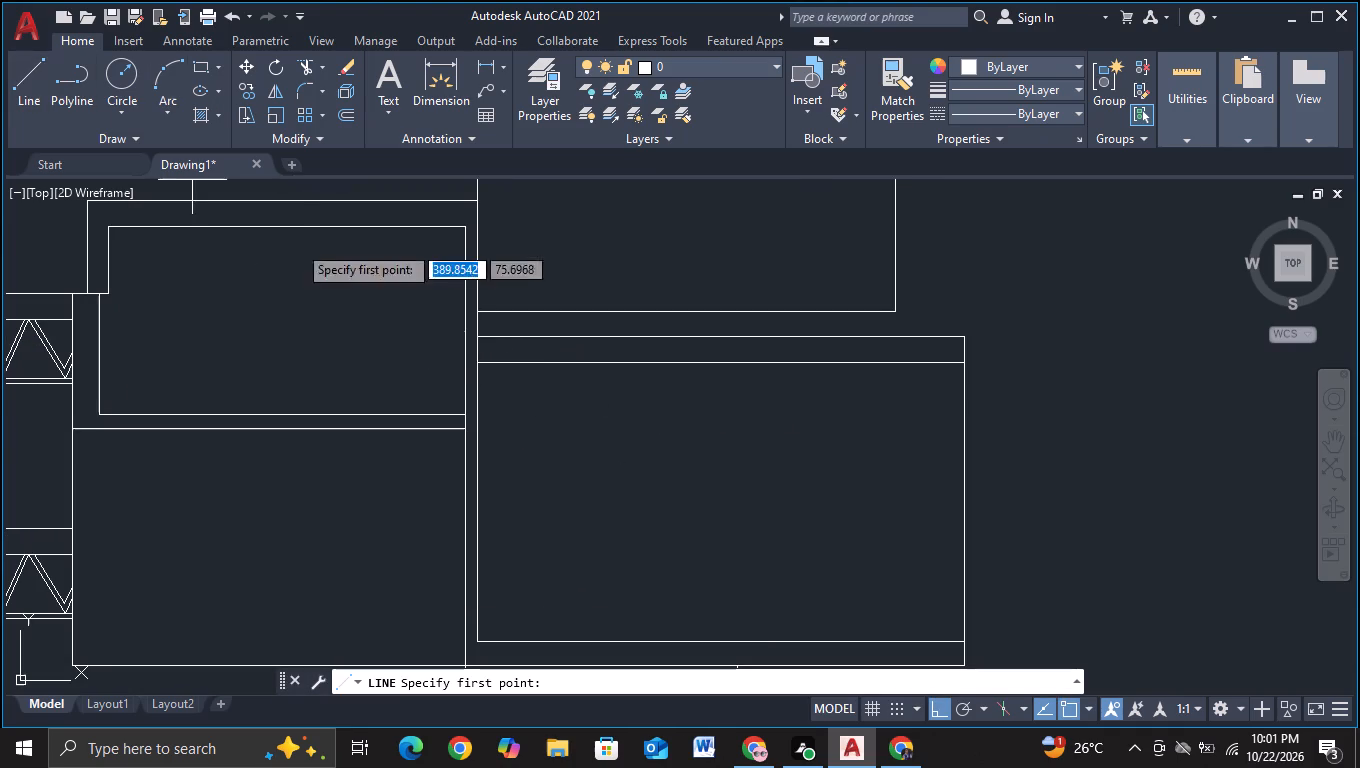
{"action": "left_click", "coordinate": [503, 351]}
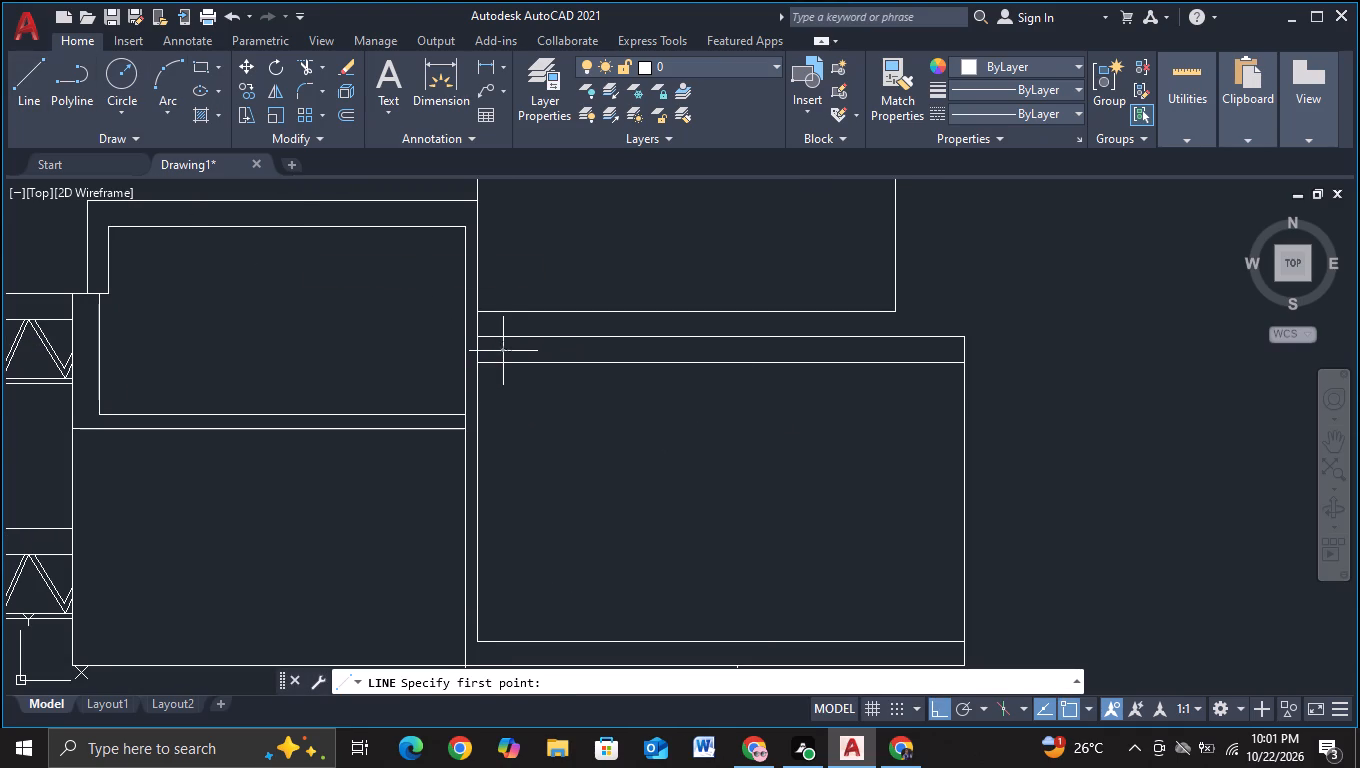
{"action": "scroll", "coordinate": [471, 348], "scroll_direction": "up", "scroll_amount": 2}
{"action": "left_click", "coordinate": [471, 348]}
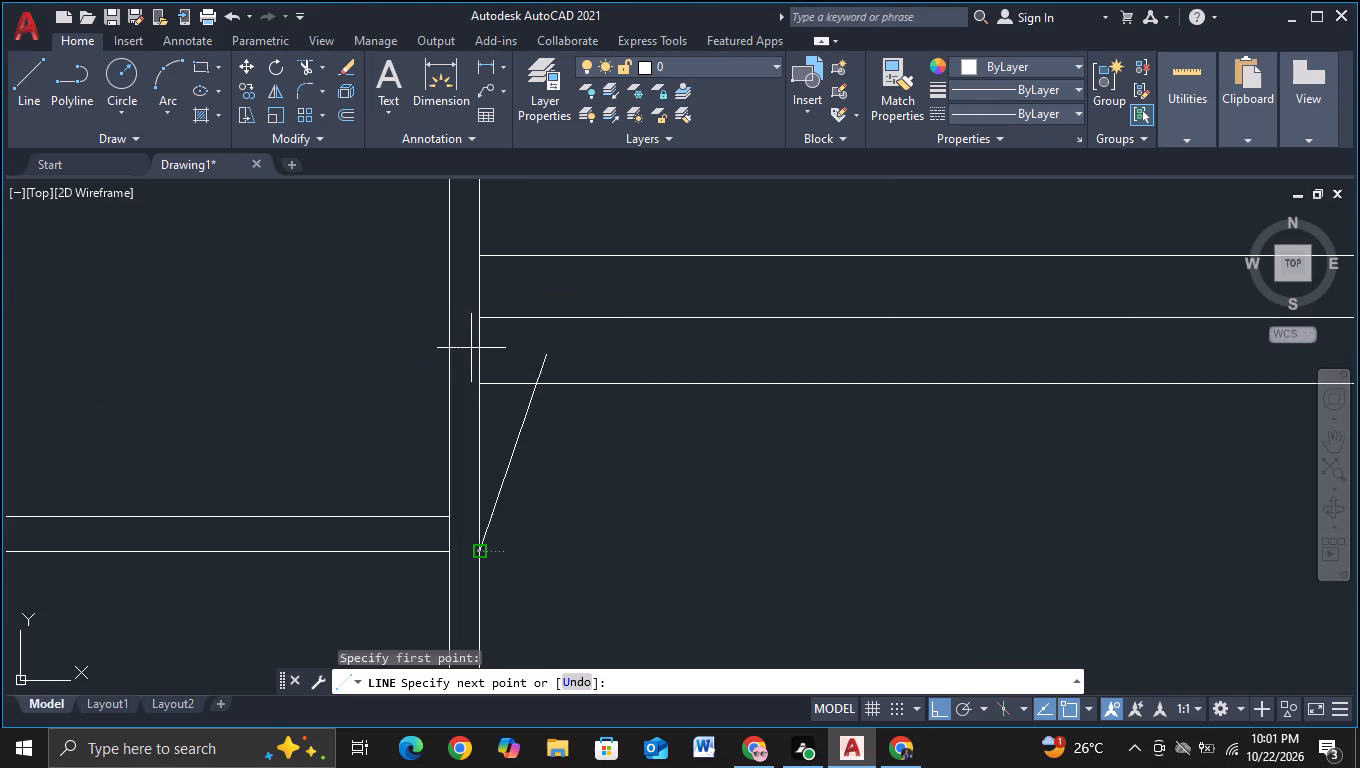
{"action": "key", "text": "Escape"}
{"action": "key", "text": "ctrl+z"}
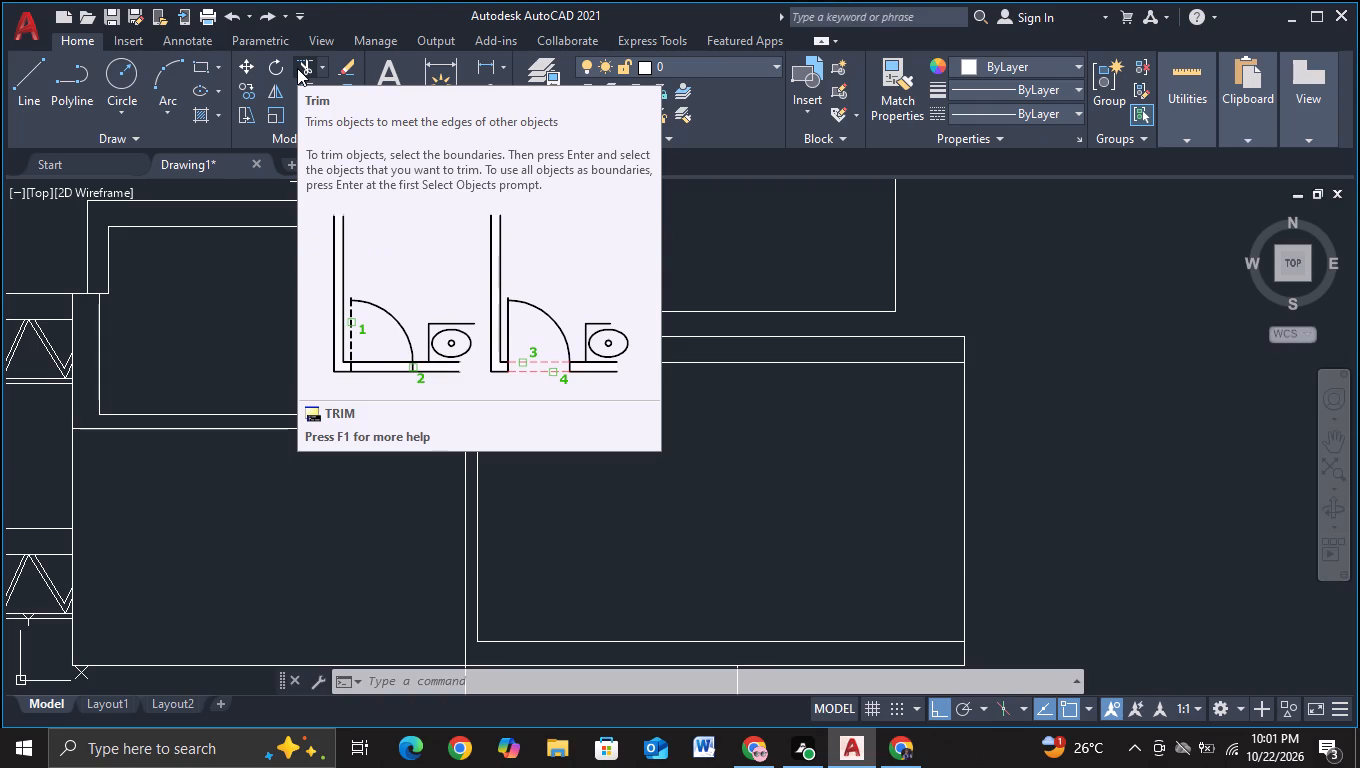
Draw a horizontal line from the lower volume's upper inner corner across the wall into the framed bay, trimming the part inside the bay.
{"action": "scroll", "coordinate": [563, 512], "scroll_direction": "down", "scroll_amount": 1}
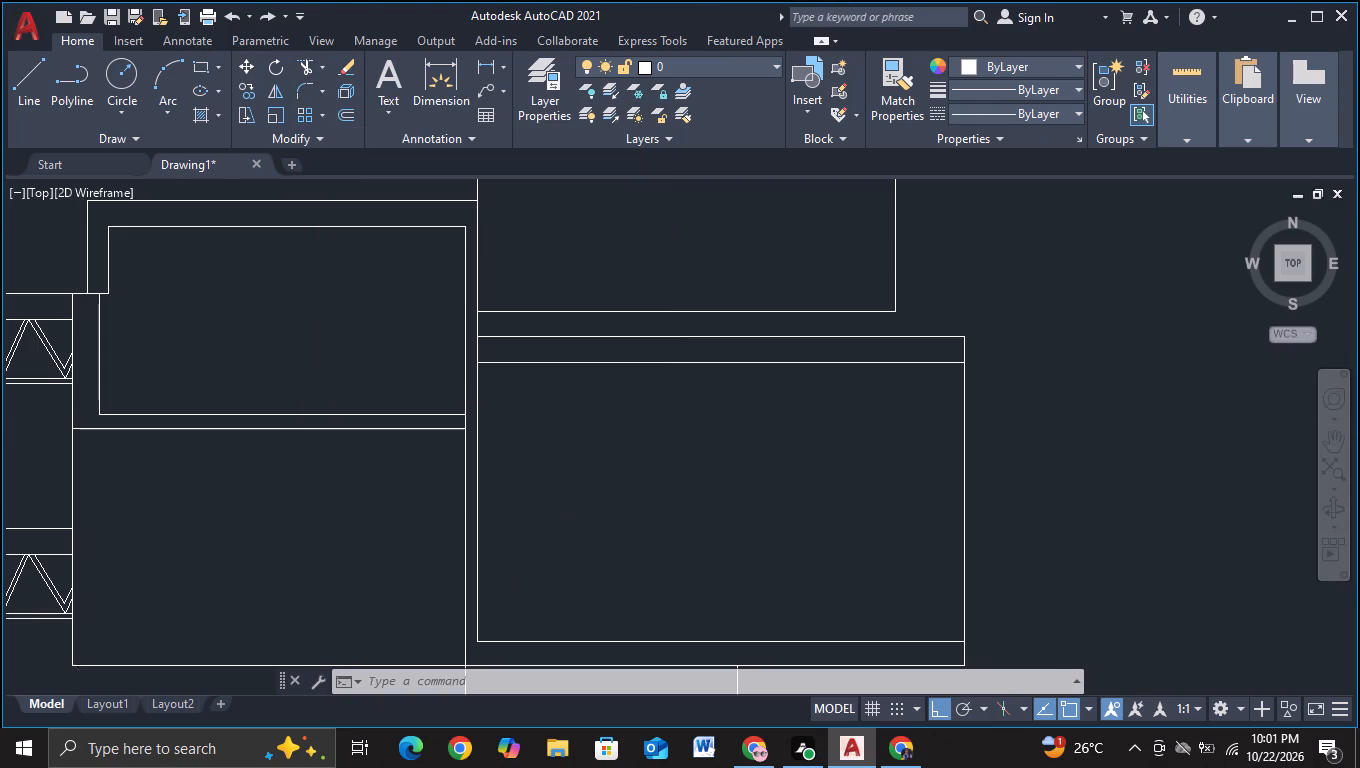
{"action": "middle_click", "coordinate": [583, 481]}
{"action": "middle_click_drag", "start_coordinate": [573, 485], "coordinate": [590, 428]}
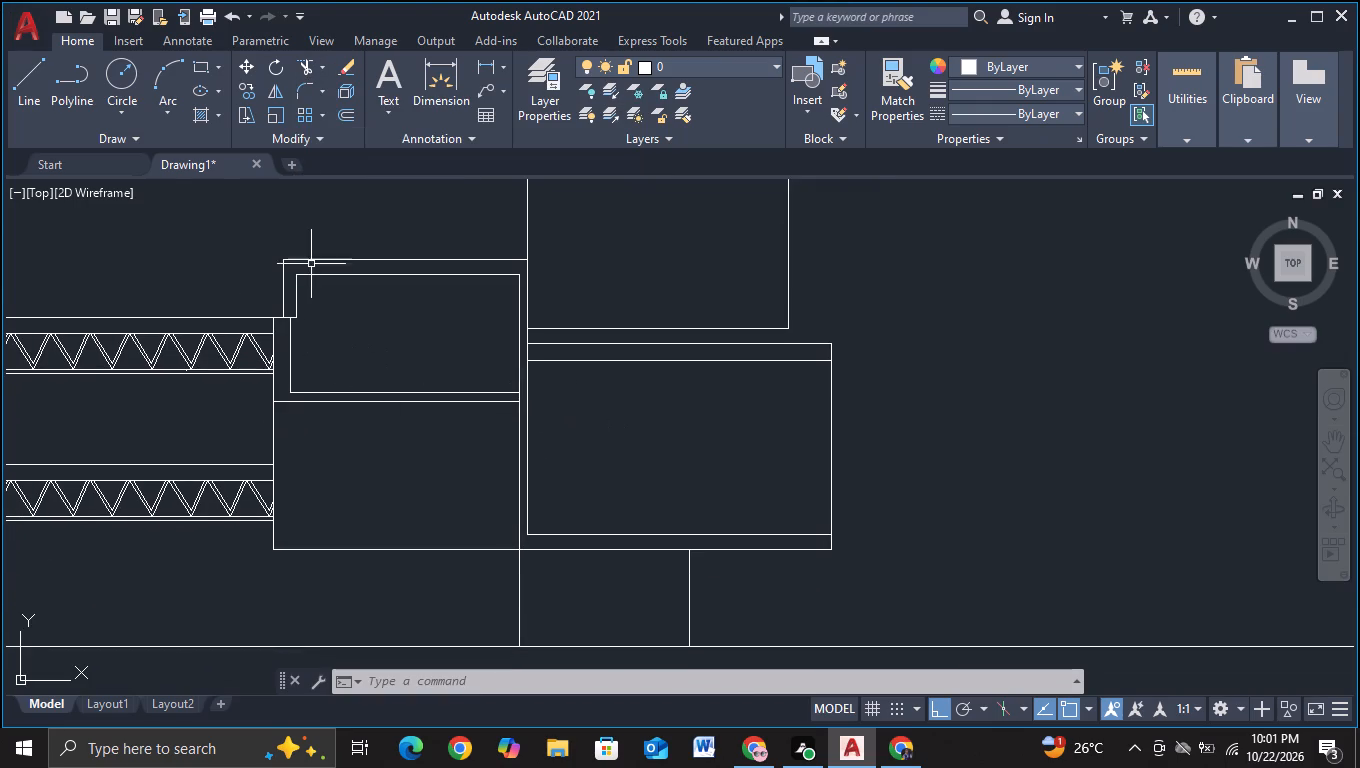
{"action": "left_click", "coordinate": [22, 103]}
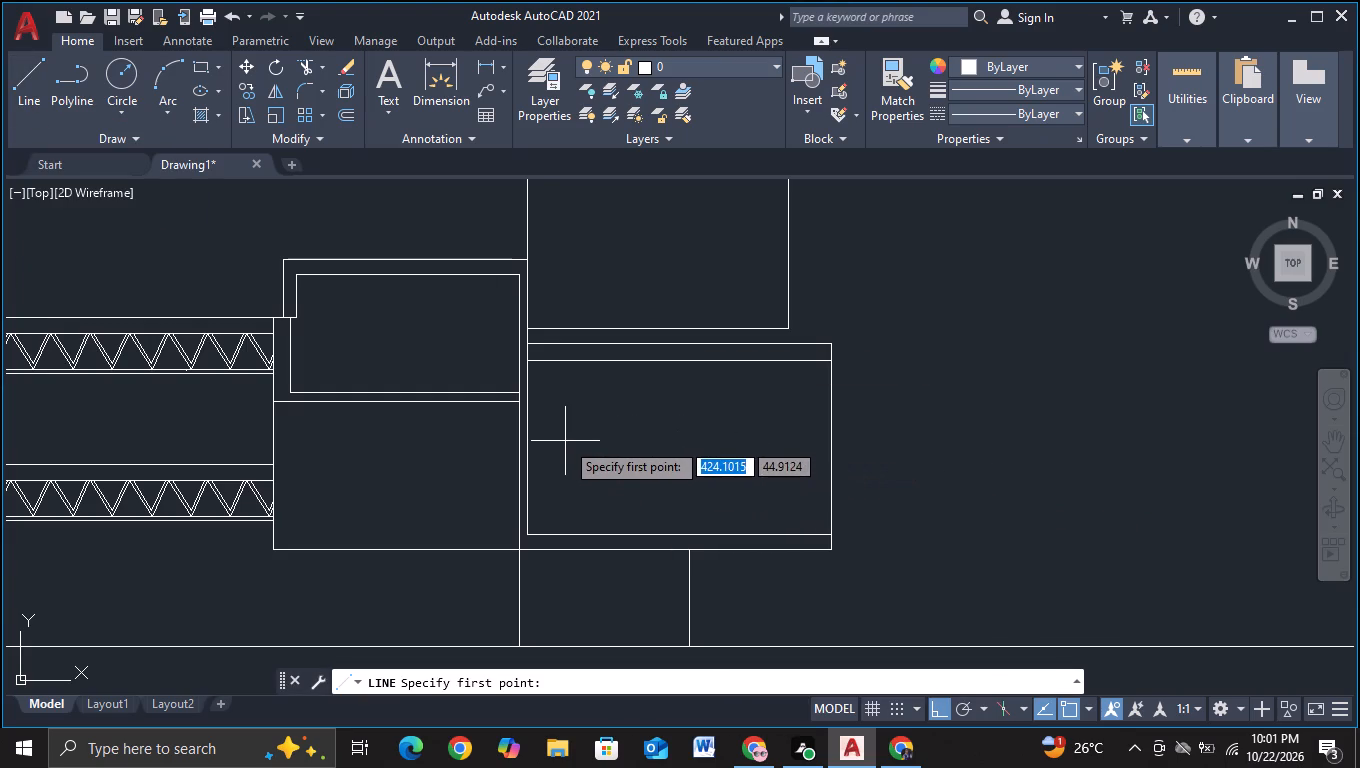
{"action": "left_click", "coordinate": [531, 361]}
{"action": "left_click", "coordinate": [414, 351]}
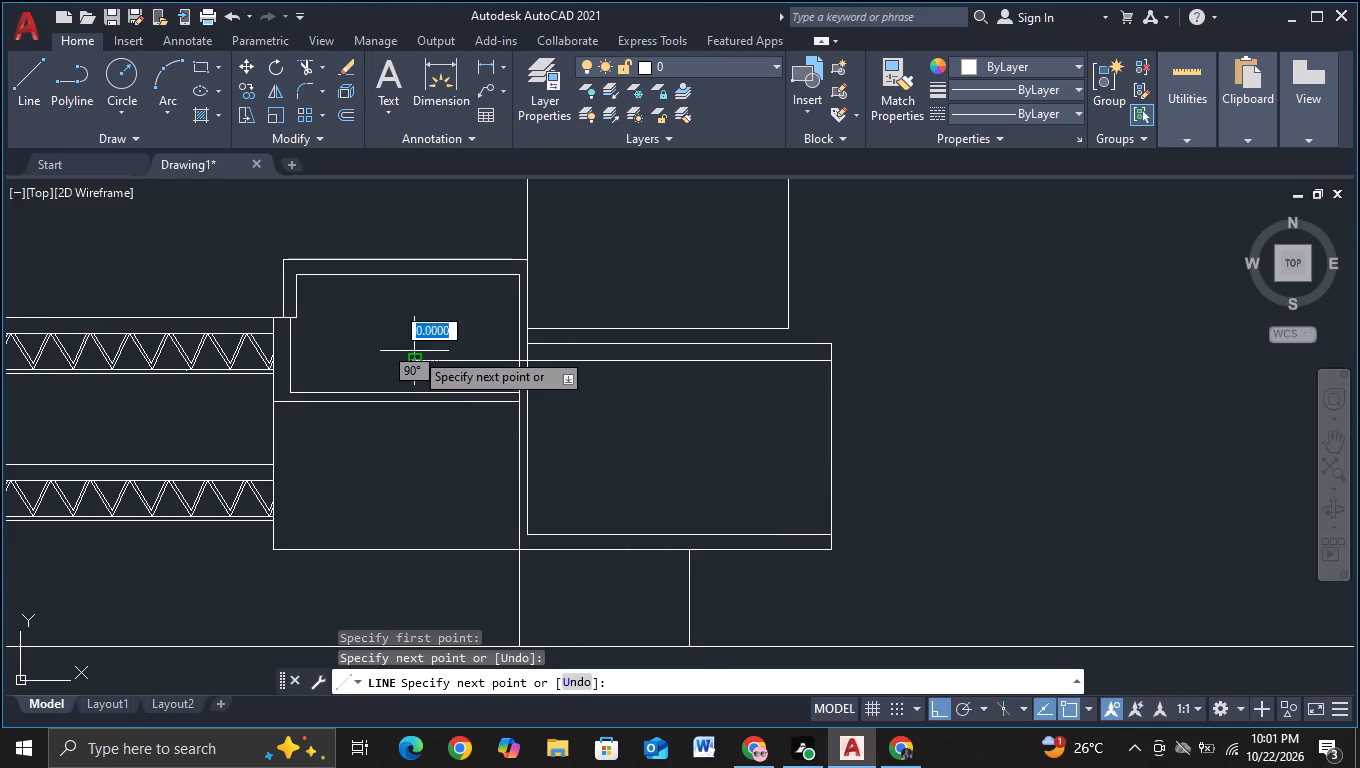
{"action": "key", "text": "Escape"}
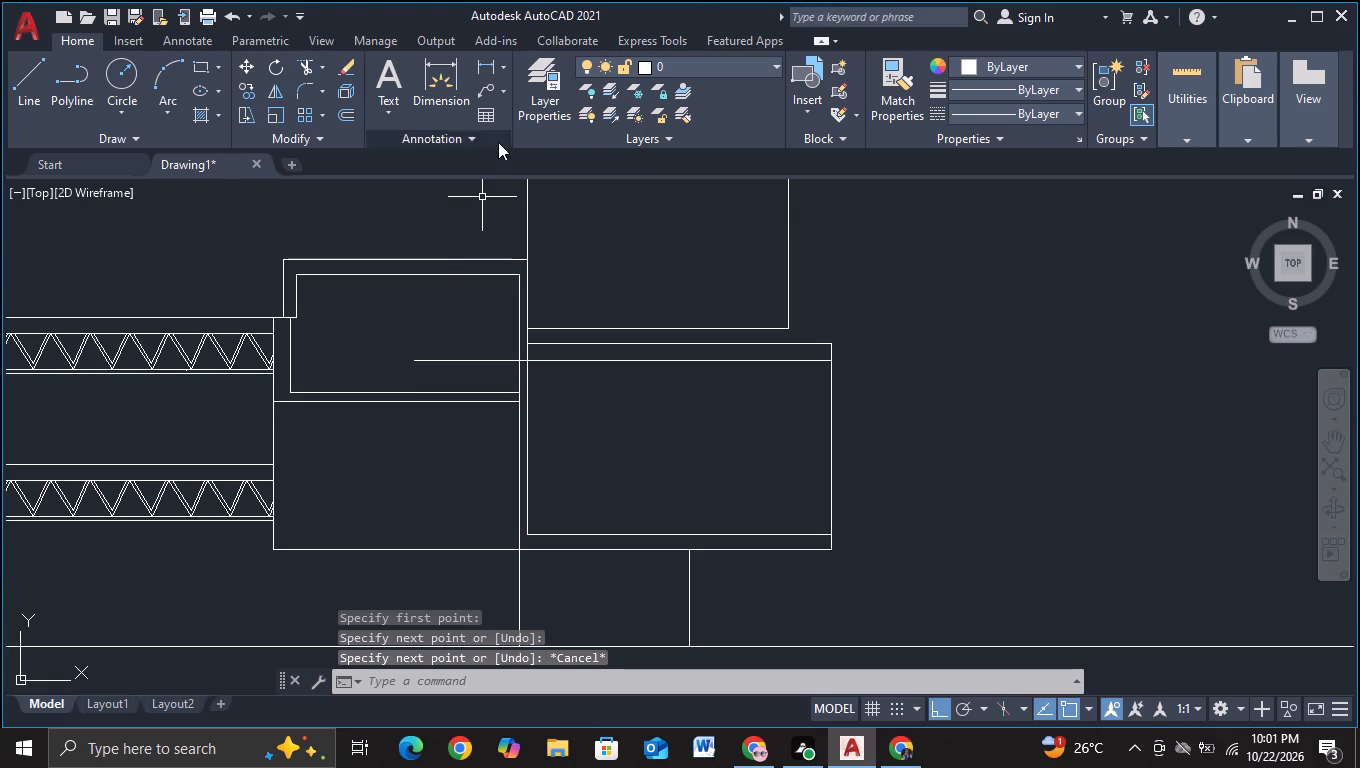
{"action": "left_click", "coordinate": [298, 71]}
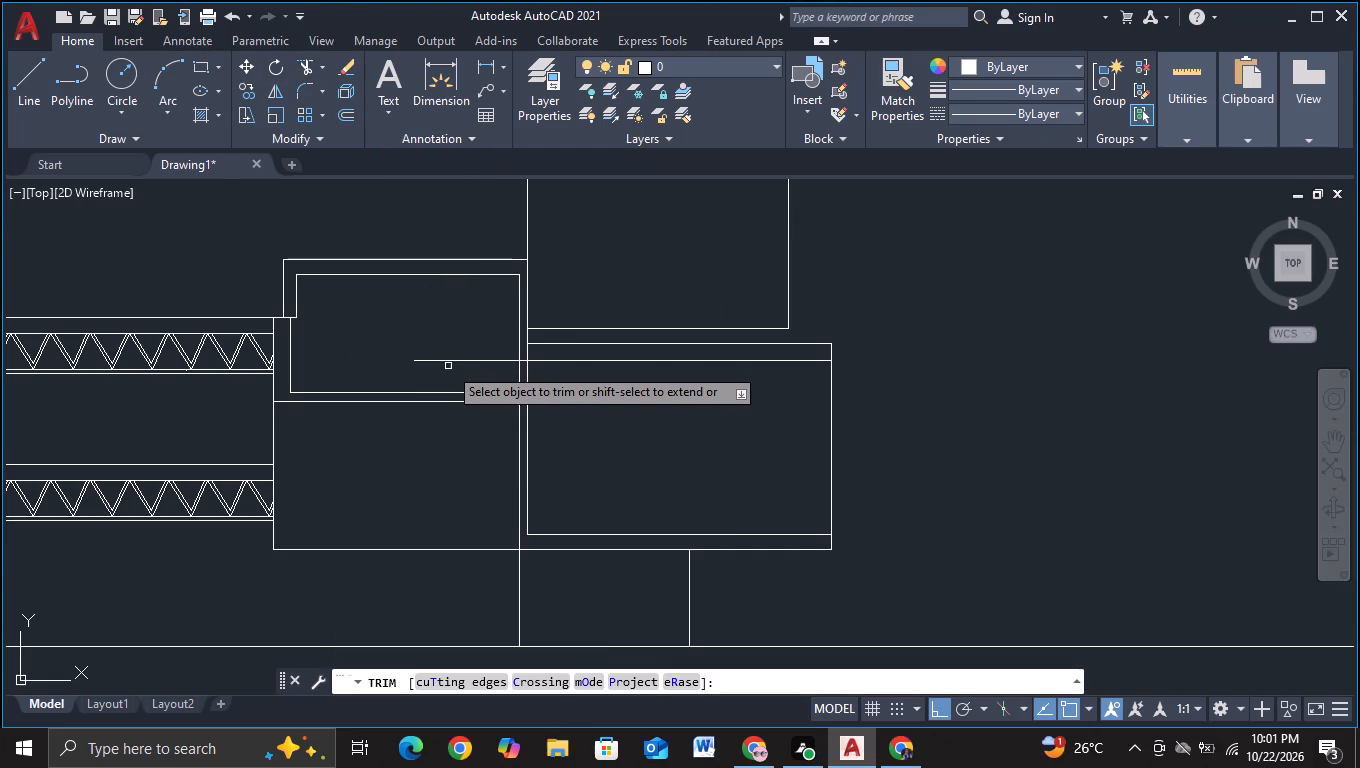
{"action": "left_click", "coordinate": [448, 366]}
{"action": "left_click", "coordinate": [442, 325]}
{"action": "key", "text": "Escape"}
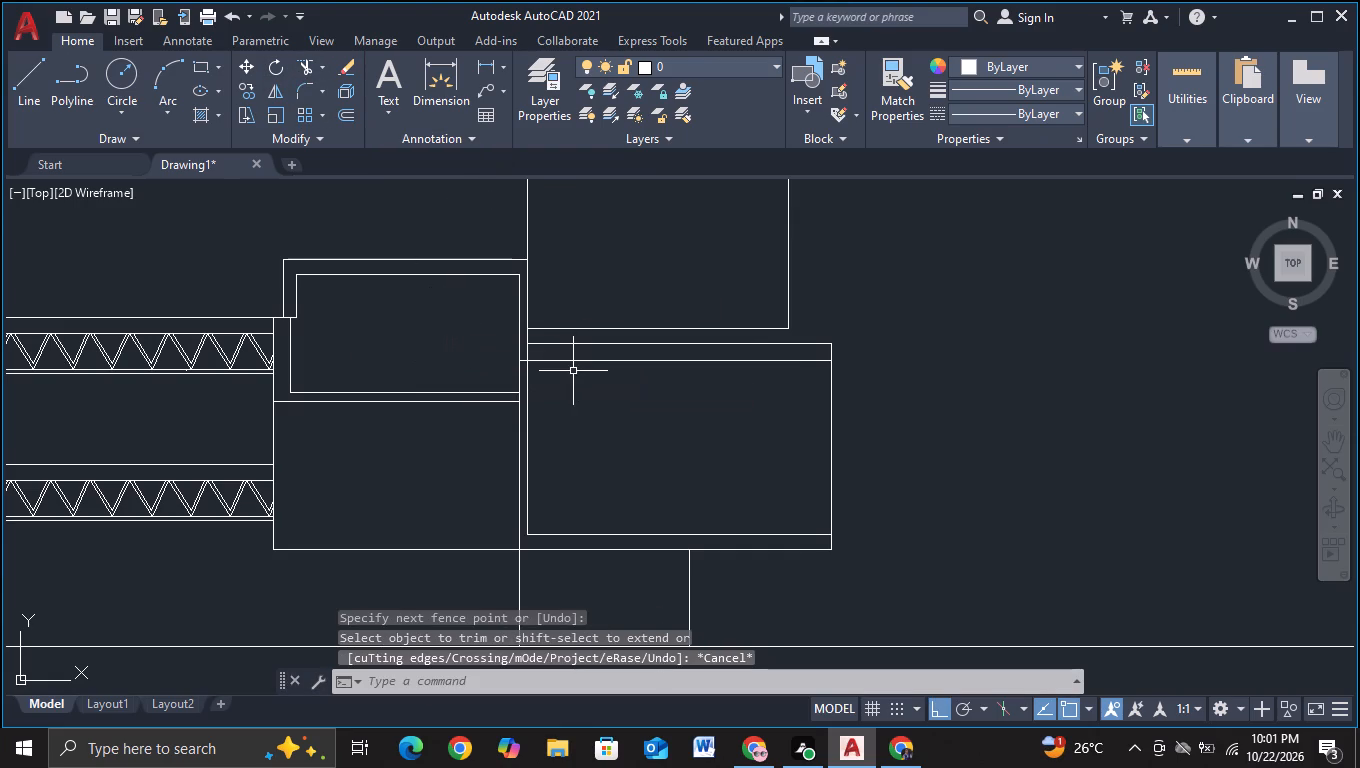
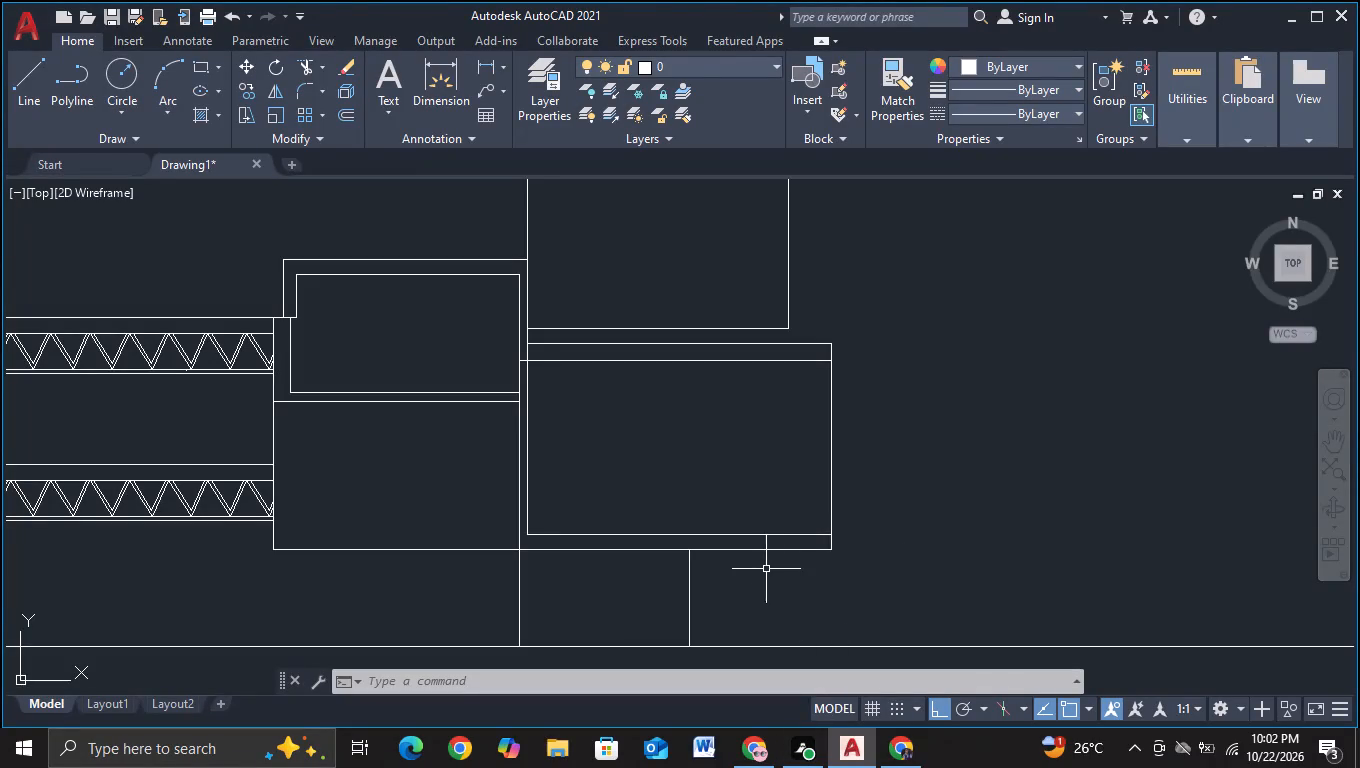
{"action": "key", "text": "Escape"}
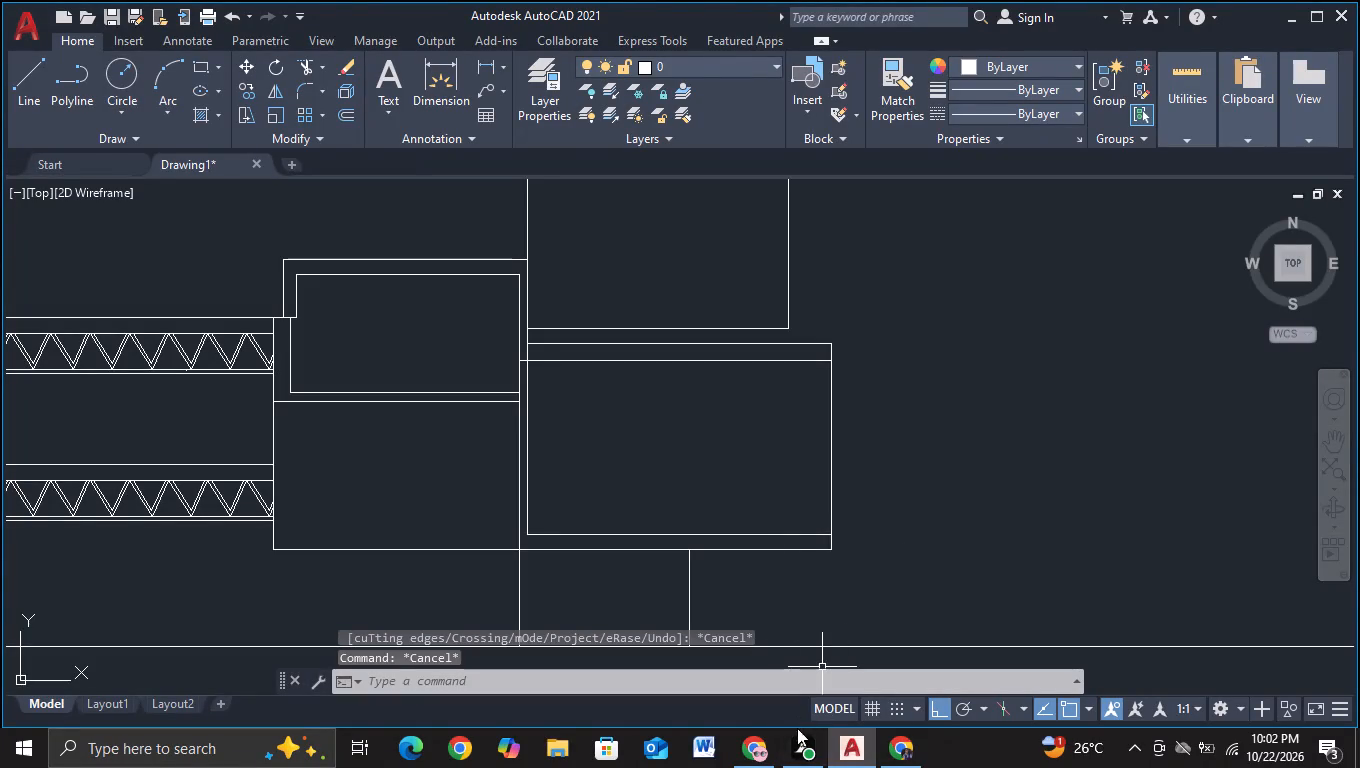
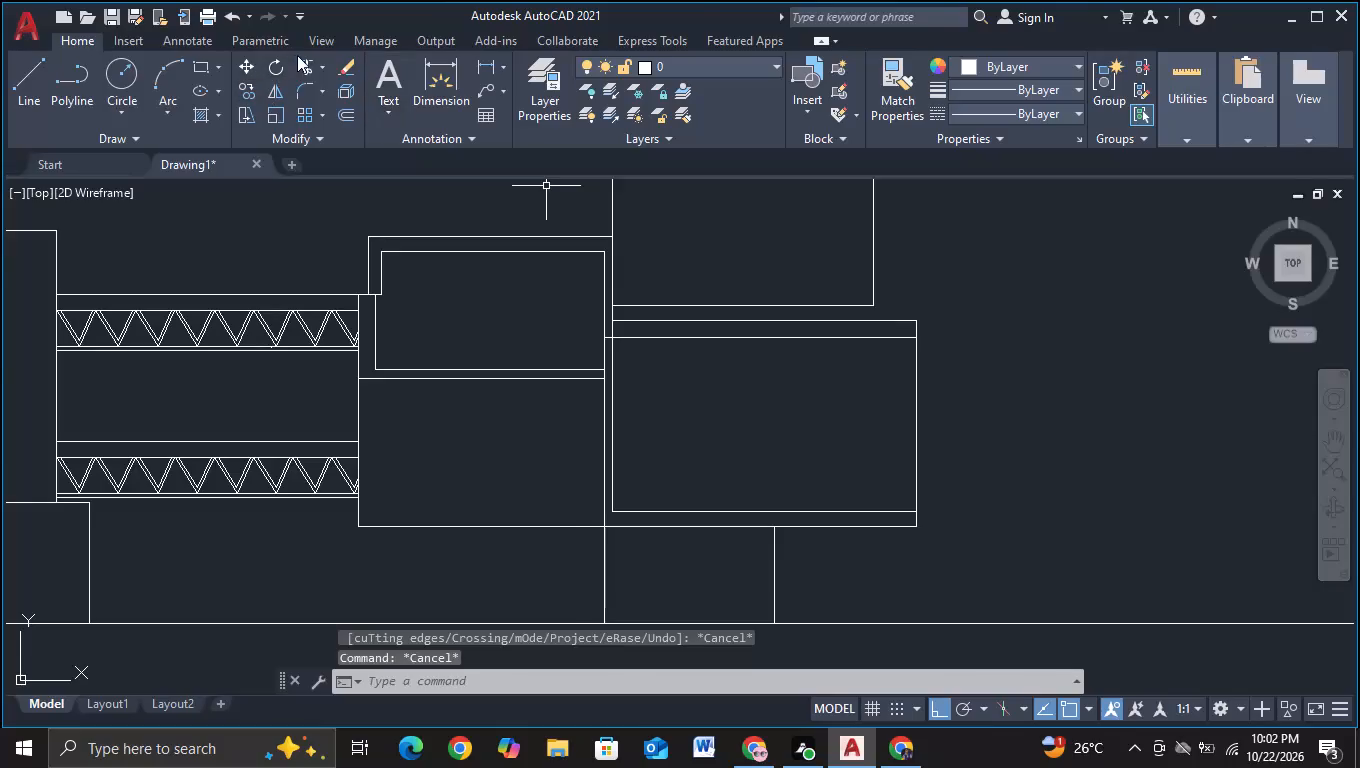
Trim the inner top line's overhang past the left edge of the framed lower volume.
{"action": "left_click", "coordinate": [308, 65]}
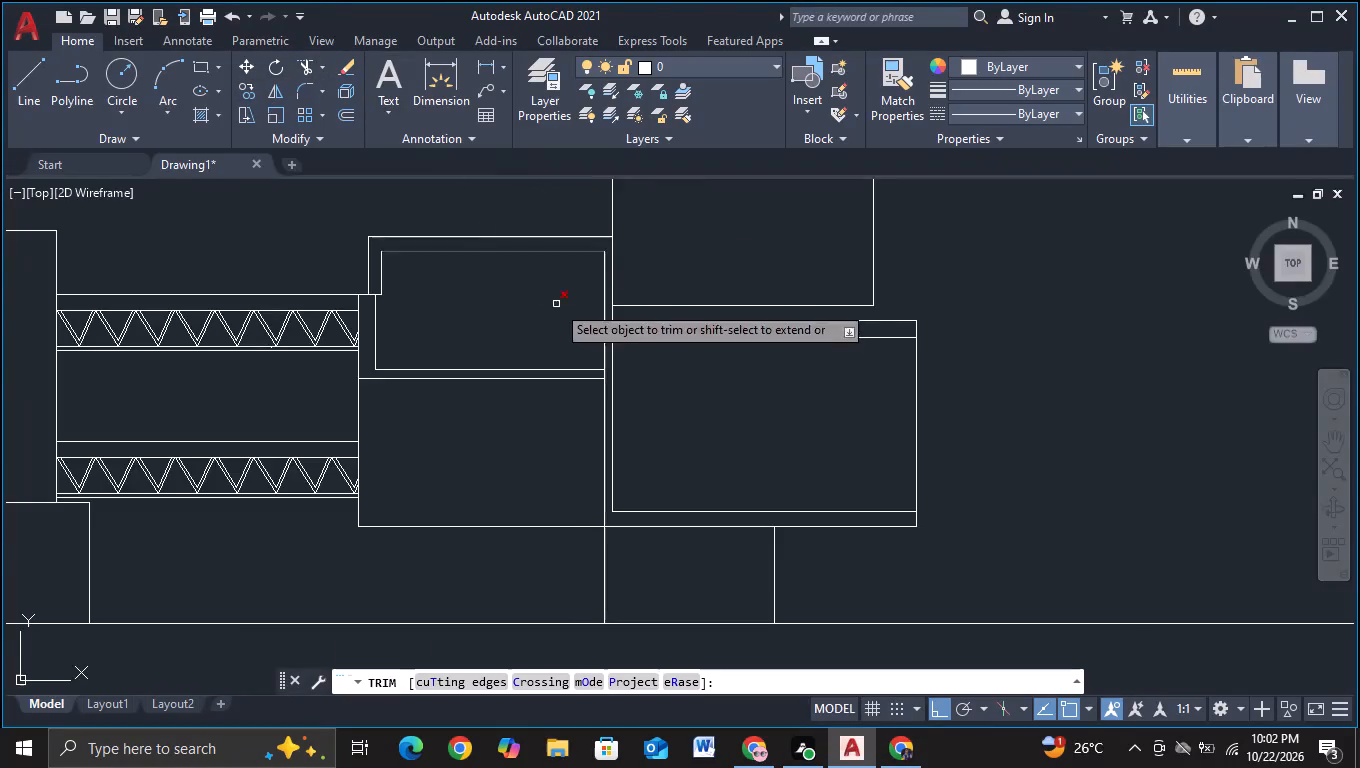
{"action": "scroll", "coordinate": [559, 309], "scroll_direction": "up", "scroll_amount": 2}
{"action": "left_click", "coordinate": [673, 379]}
{"action": "scroll", "coordinate": [726, 409], "scroll_direction": "down", "scroll_amount": 3}
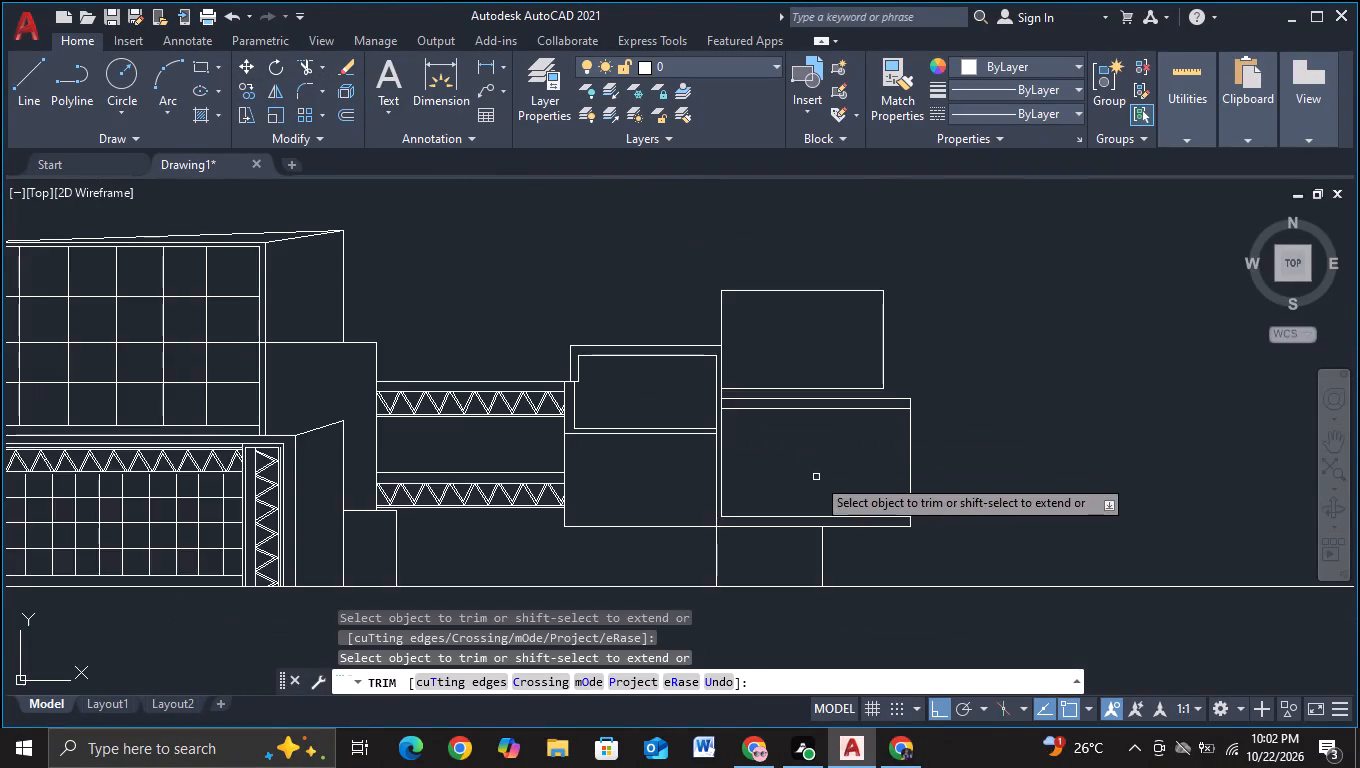
{"action": "middle_click_drag", "start_coordinate": [816, 477], "coordinate": [670, 402]}
{"action": "key", "text": "Escape"}
Trim the inner left line's stub between the outer and inner top lines of the lower volume.
{"action": "middle_click_drag", "start_coordinate": [727, 424], "coordinate": [646, 375]}
{"action": "scroll", "coordinate": [605, 369], "scroll_direction": "up", "scroll_amount": 1}
{"action": "middle_click_drag", "start_coordinate": [532, 345], "coordinate": [537, 351]}
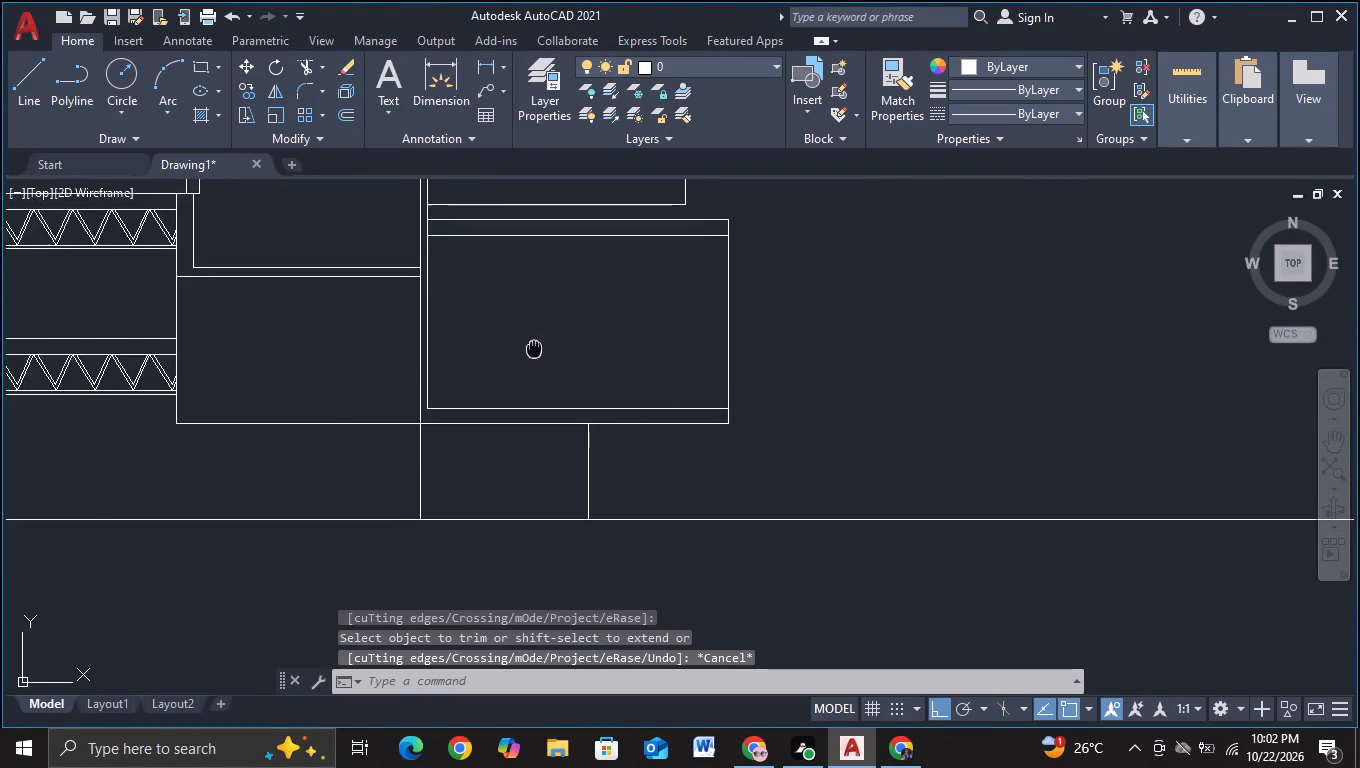
{"action": "middle_click_drag", "start_coordinate": [537, 351], "coordinate": [549, 382]}
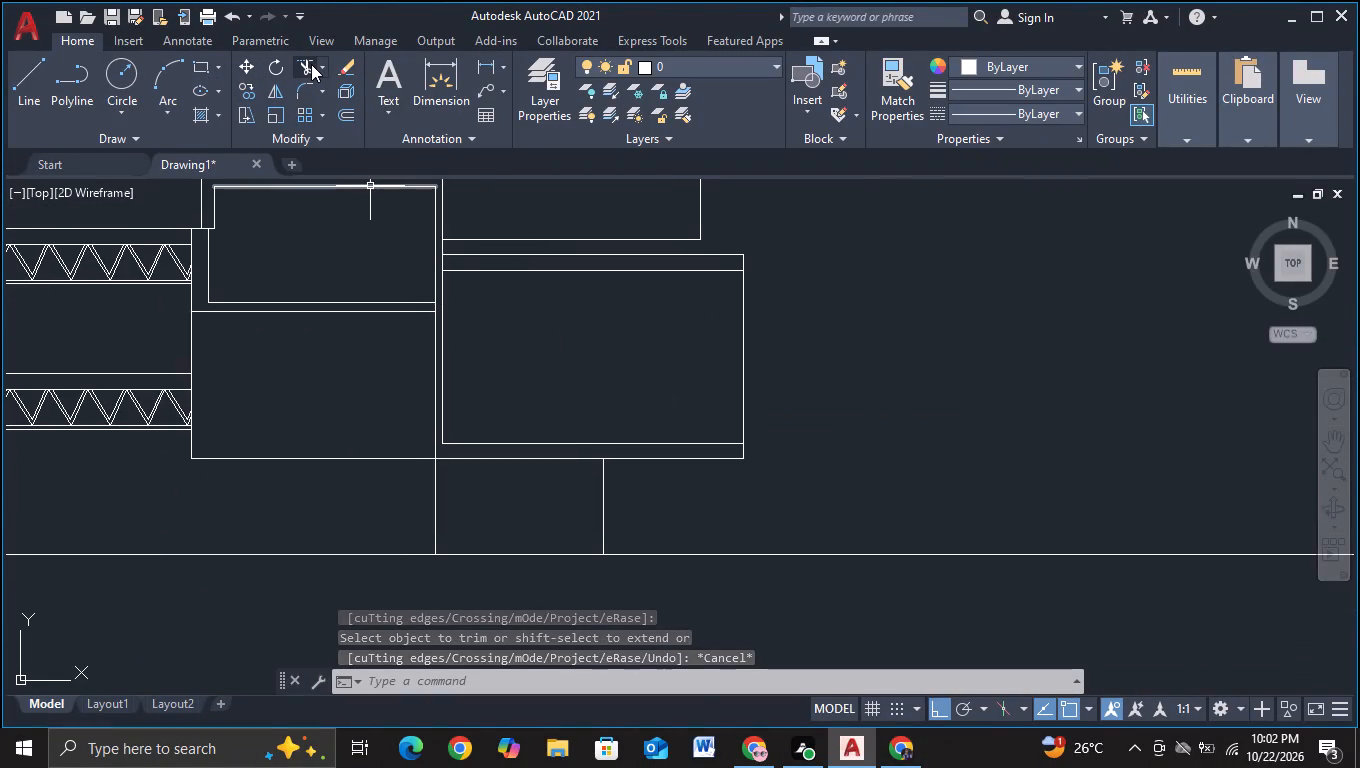
{"action": "left_click", "coordinate": [311, 64]}
{"action": "scroll", "coordinate": [449, 236], "scroll_direction": "up", "scroll_amount": 2}
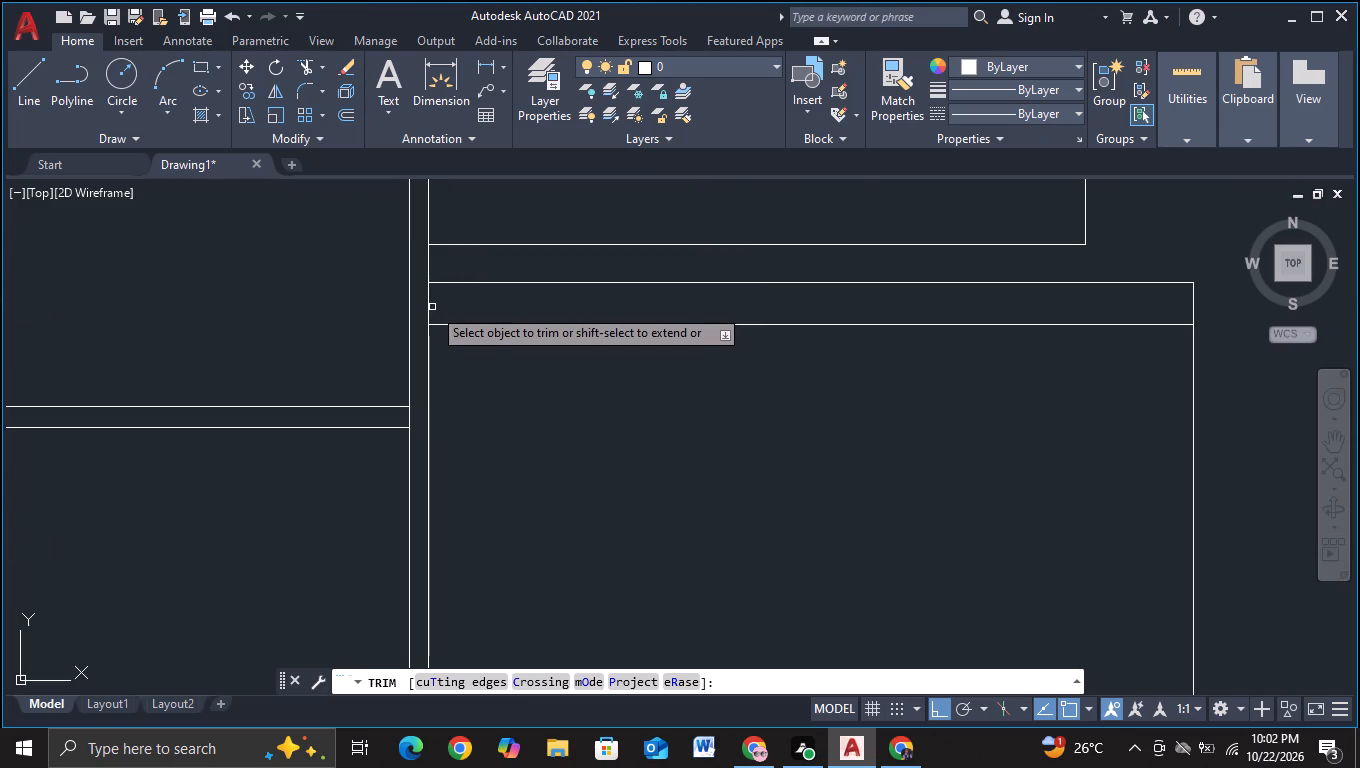
{"action": "left_click", "coordinate": [428, 309]}
{"action": "scroll", "coordinate": [558, 360], "scroll_direction": "down", "scroll_amount": 2}
{"action": "middle_click_drag", "start_coordinate": [650, 442], "coordinate": [644, 395]}
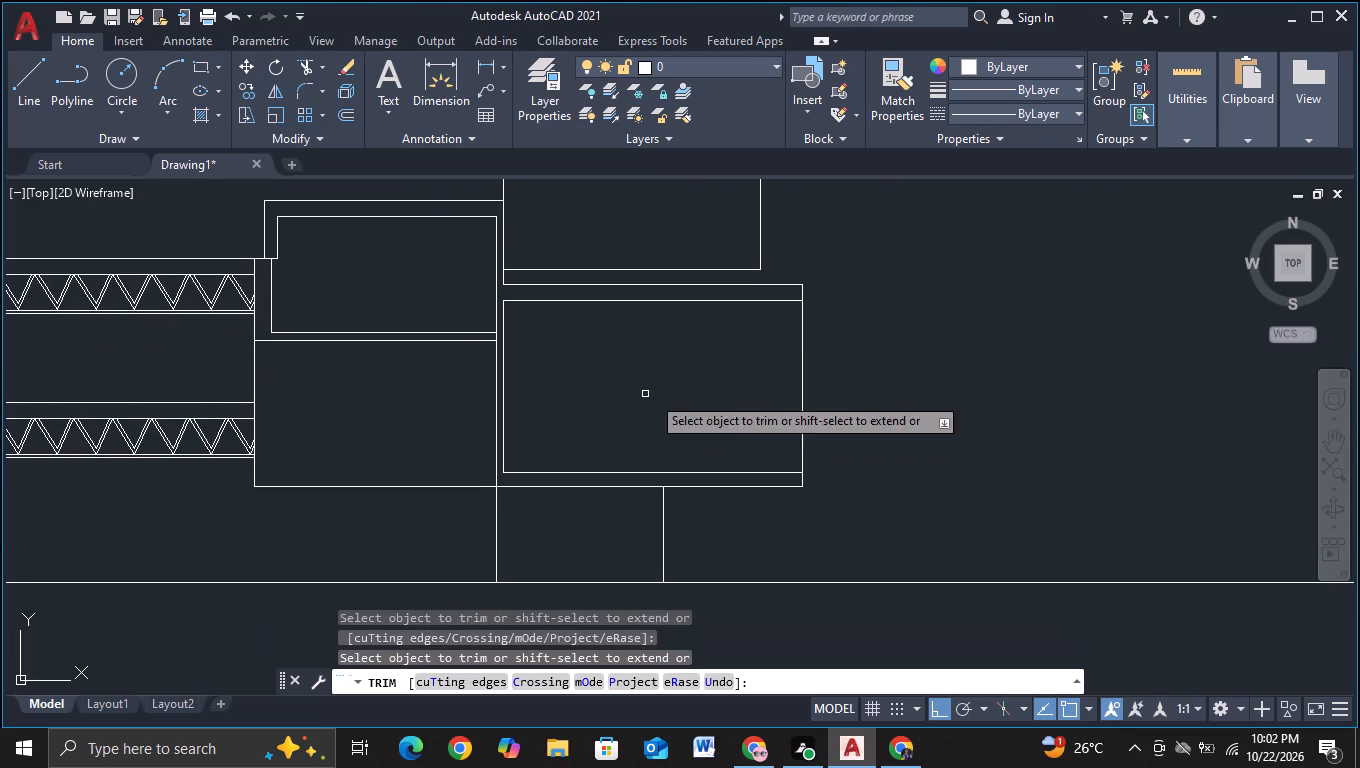
{"action": "key", "text": "Escape"}
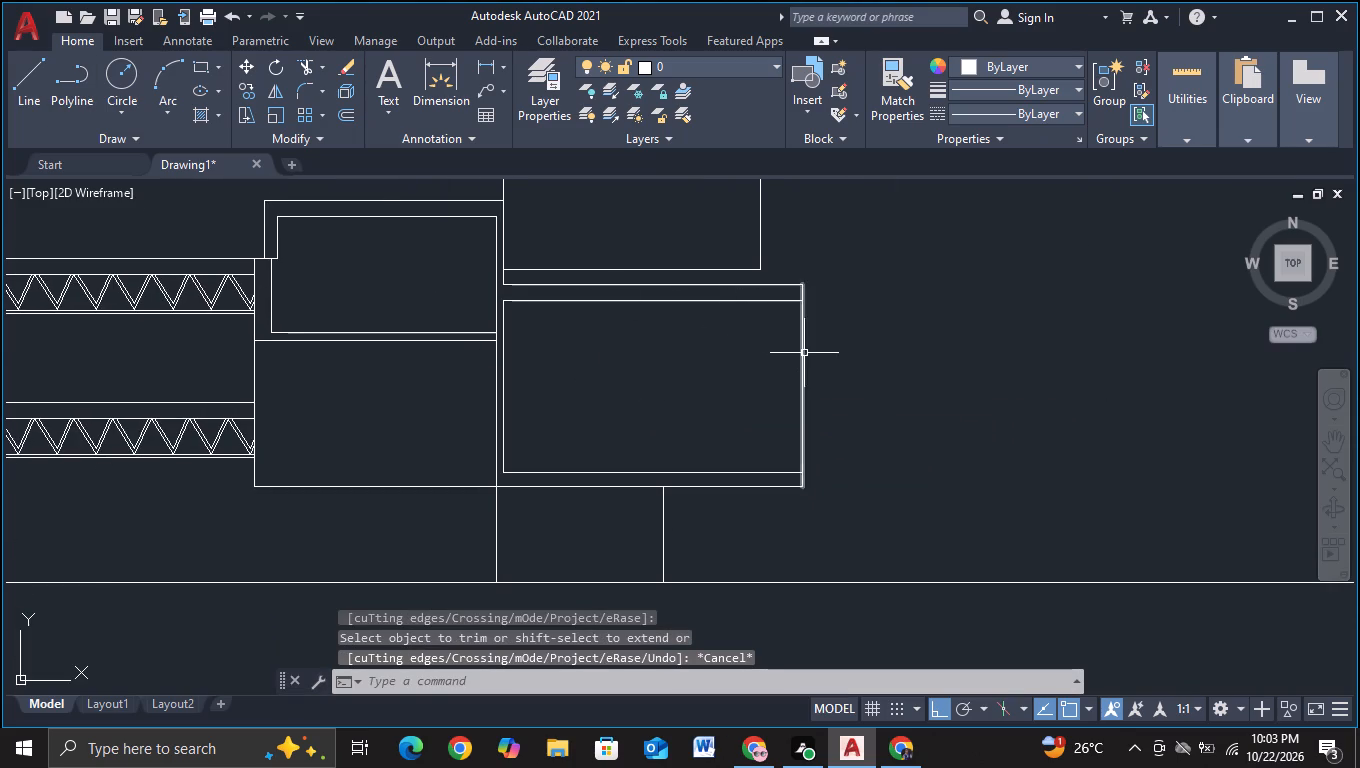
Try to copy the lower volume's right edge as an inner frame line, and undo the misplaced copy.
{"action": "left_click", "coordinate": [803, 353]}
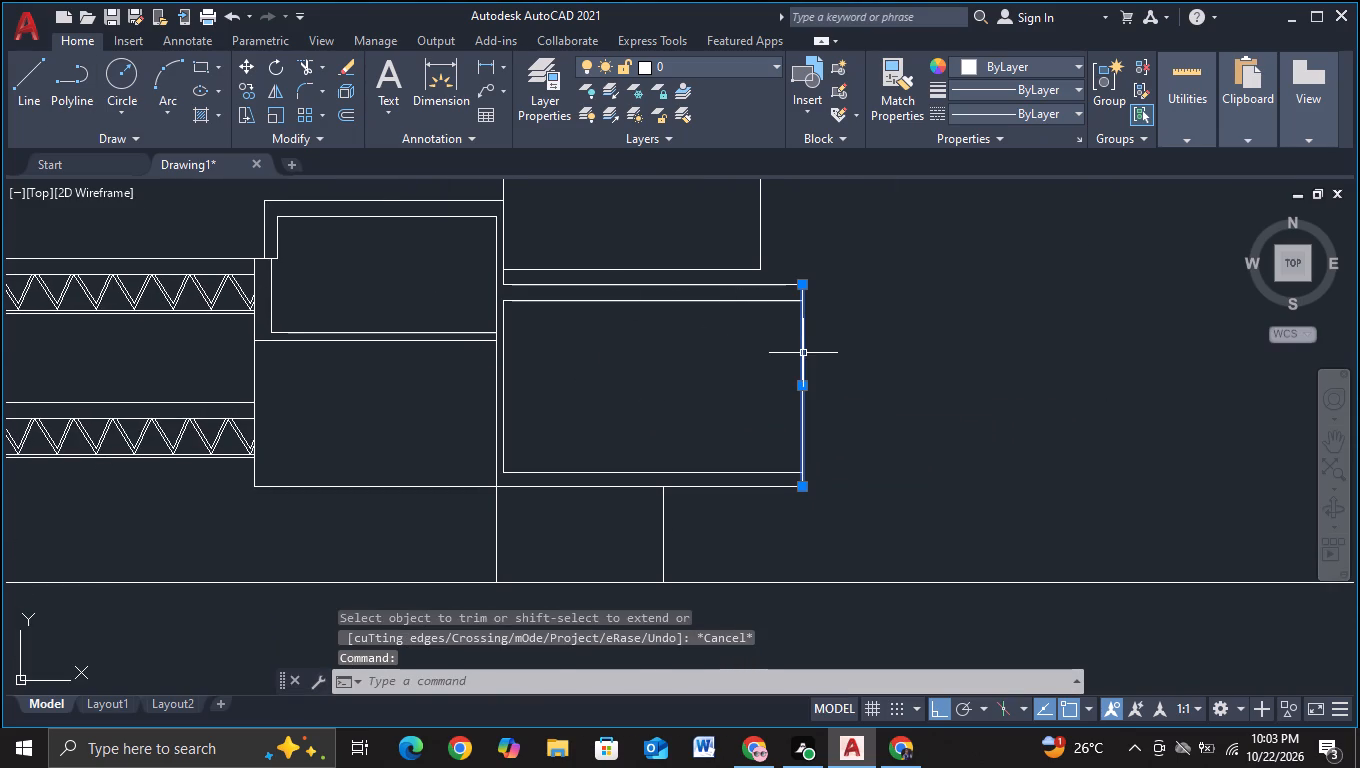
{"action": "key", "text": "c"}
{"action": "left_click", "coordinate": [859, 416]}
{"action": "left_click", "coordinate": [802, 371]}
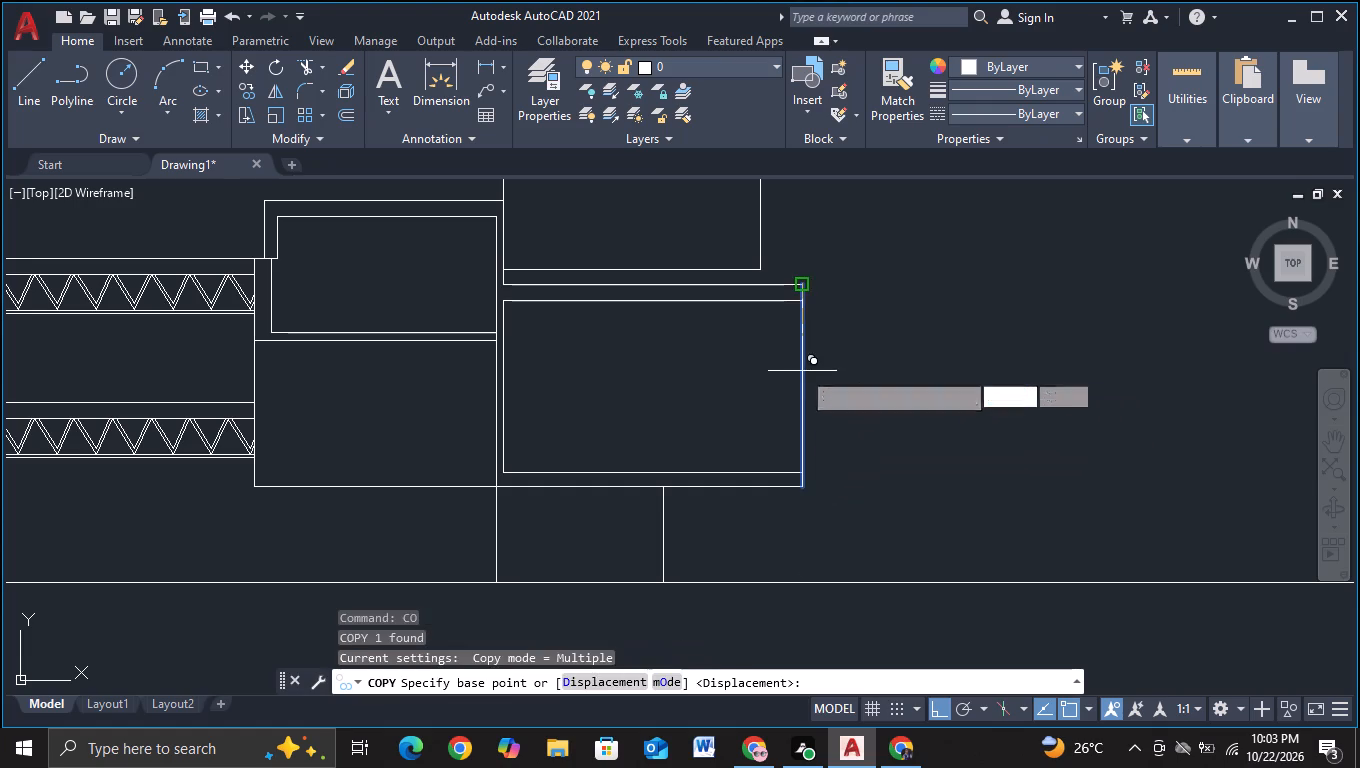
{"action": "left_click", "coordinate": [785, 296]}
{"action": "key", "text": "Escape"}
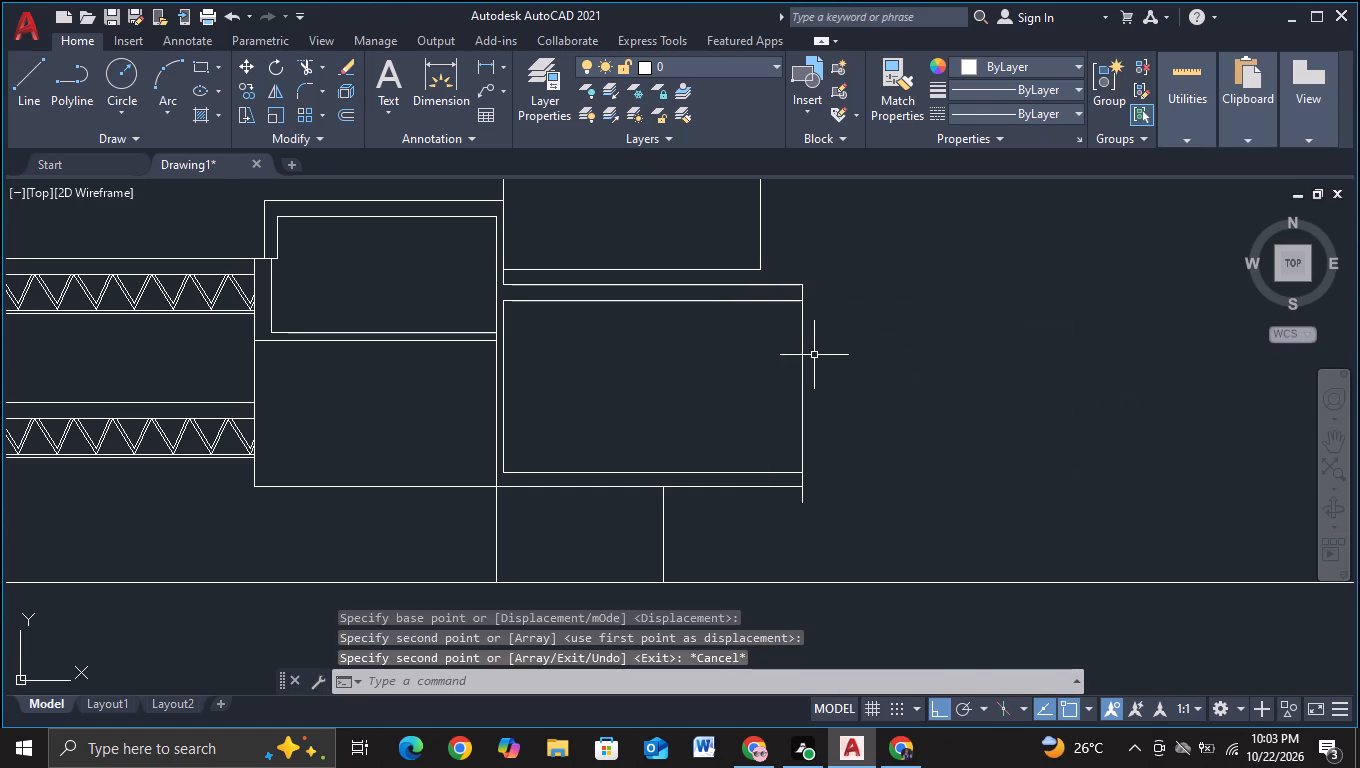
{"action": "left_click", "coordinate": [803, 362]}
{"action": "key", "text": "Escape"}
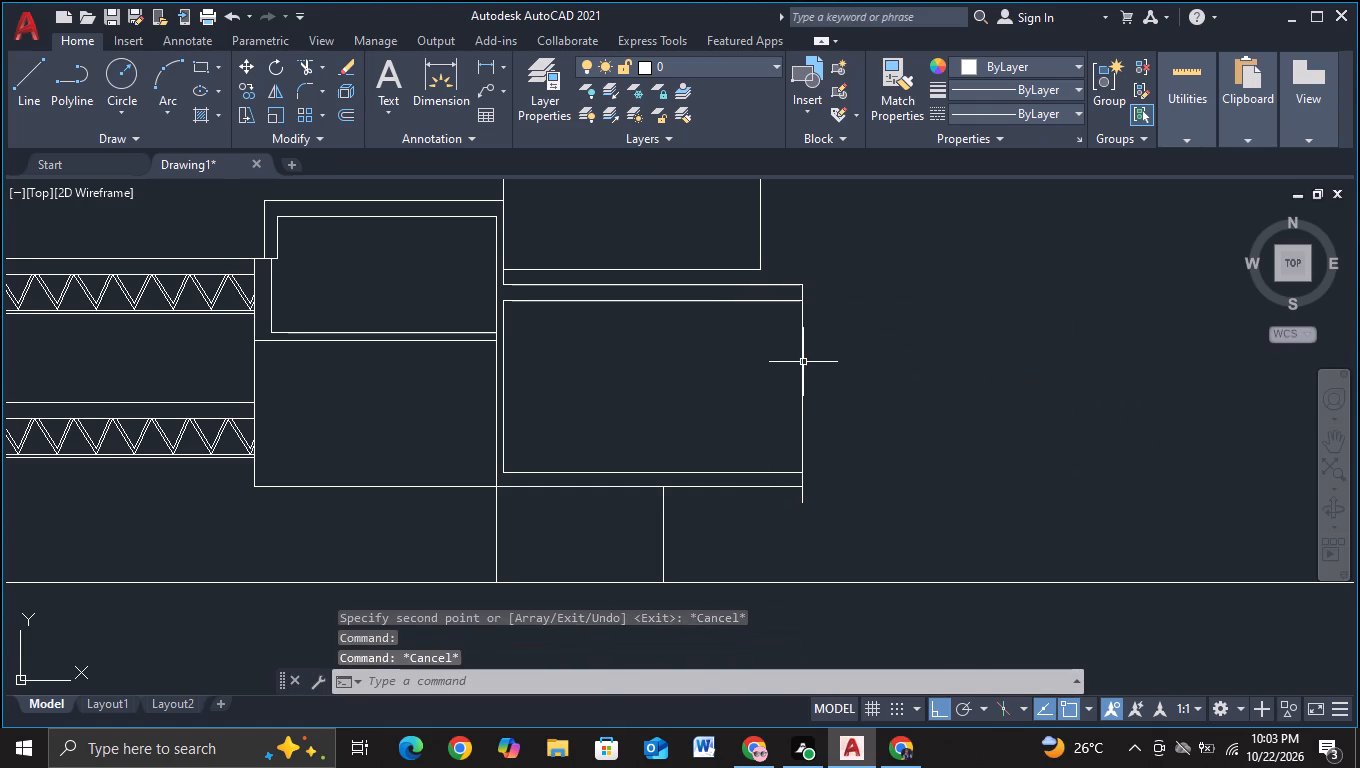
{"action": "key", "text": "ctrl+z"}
Copy the lower volume's right edge about 2.5 units inward with object snap off.
{"action": "left_click", "coordinate": [803, 362]}
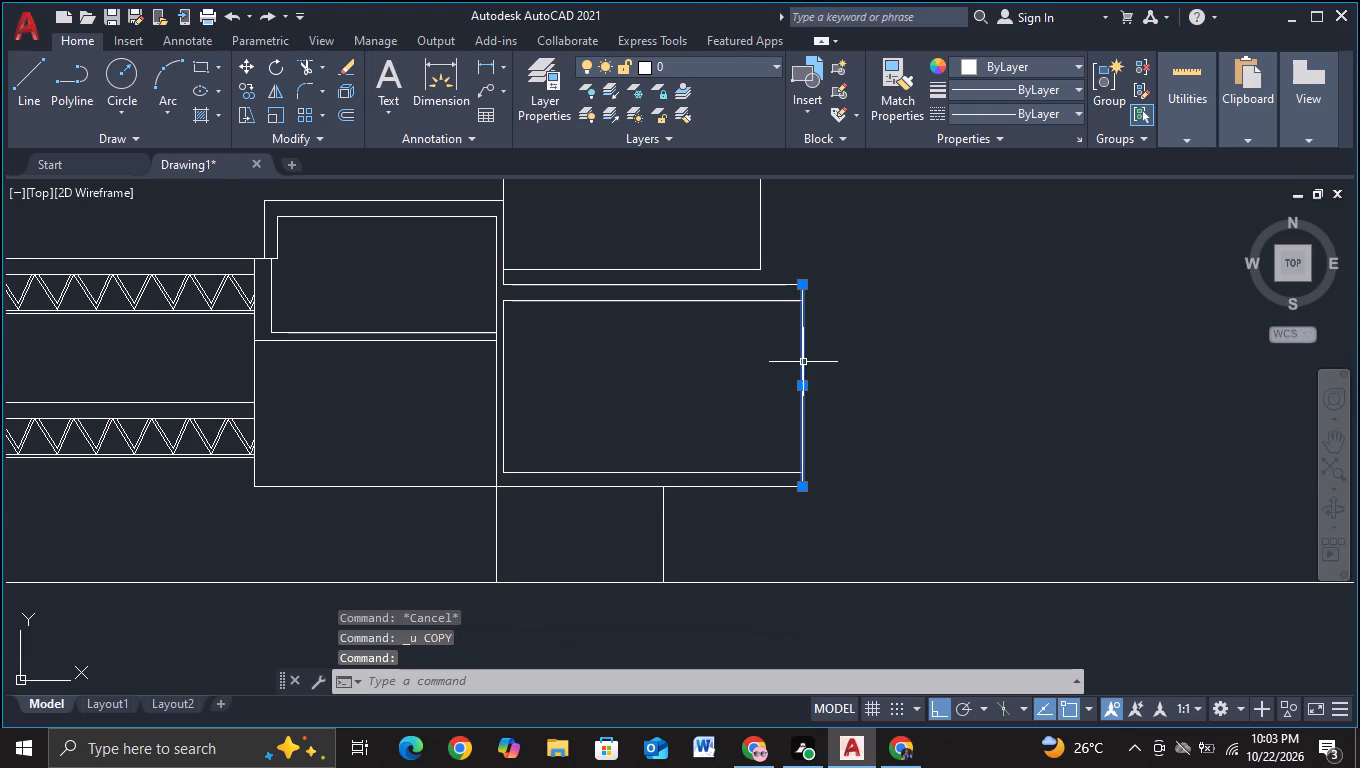
{"action": "key", "text": "c"}
{"action": "key", "text": "F3"}
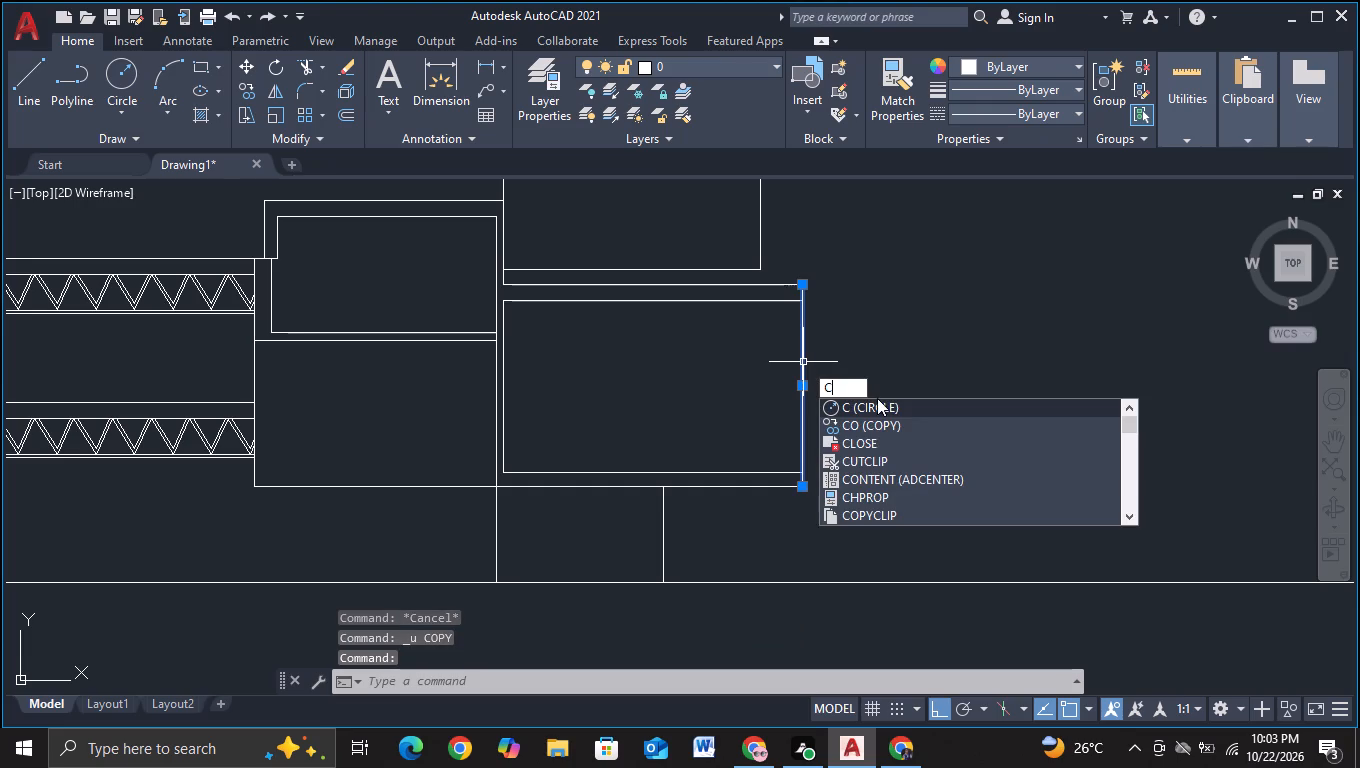
{"action": "left_click", "coordinate": [875, 430]}
{"action": "left_click", "coordinate": [803, 373]}
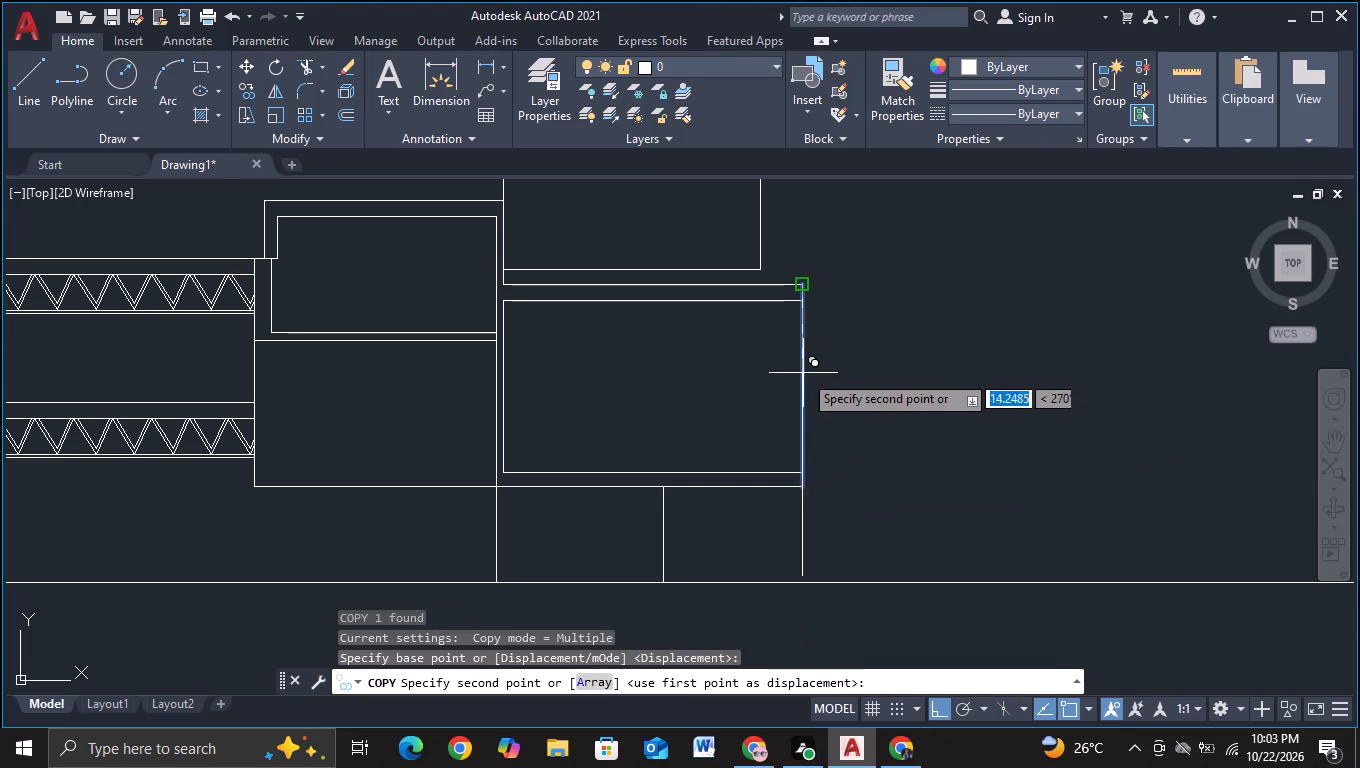
{"action": "key", "text": "F3"}
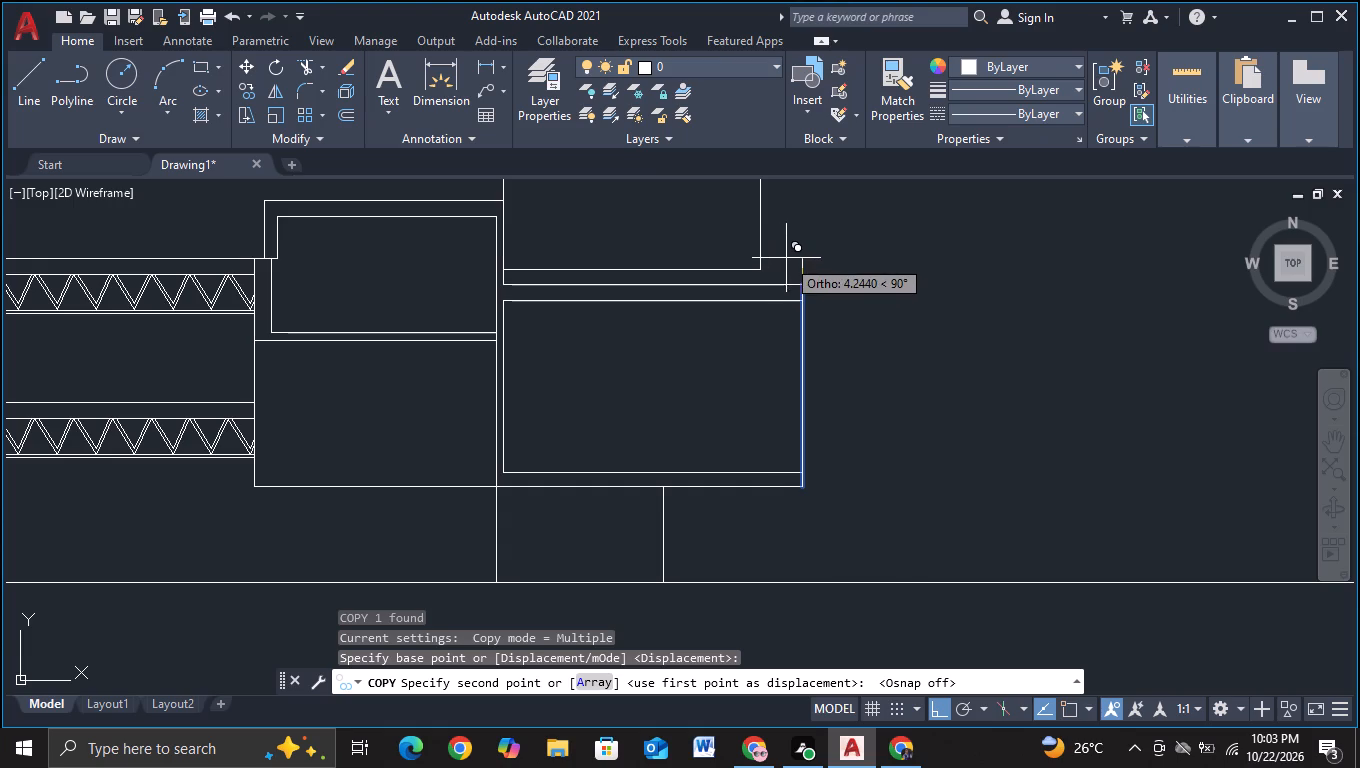
{"action": "scroll", "coordinate": [779, 259], "scroll_direction": "up", "scroll_amount": 2}
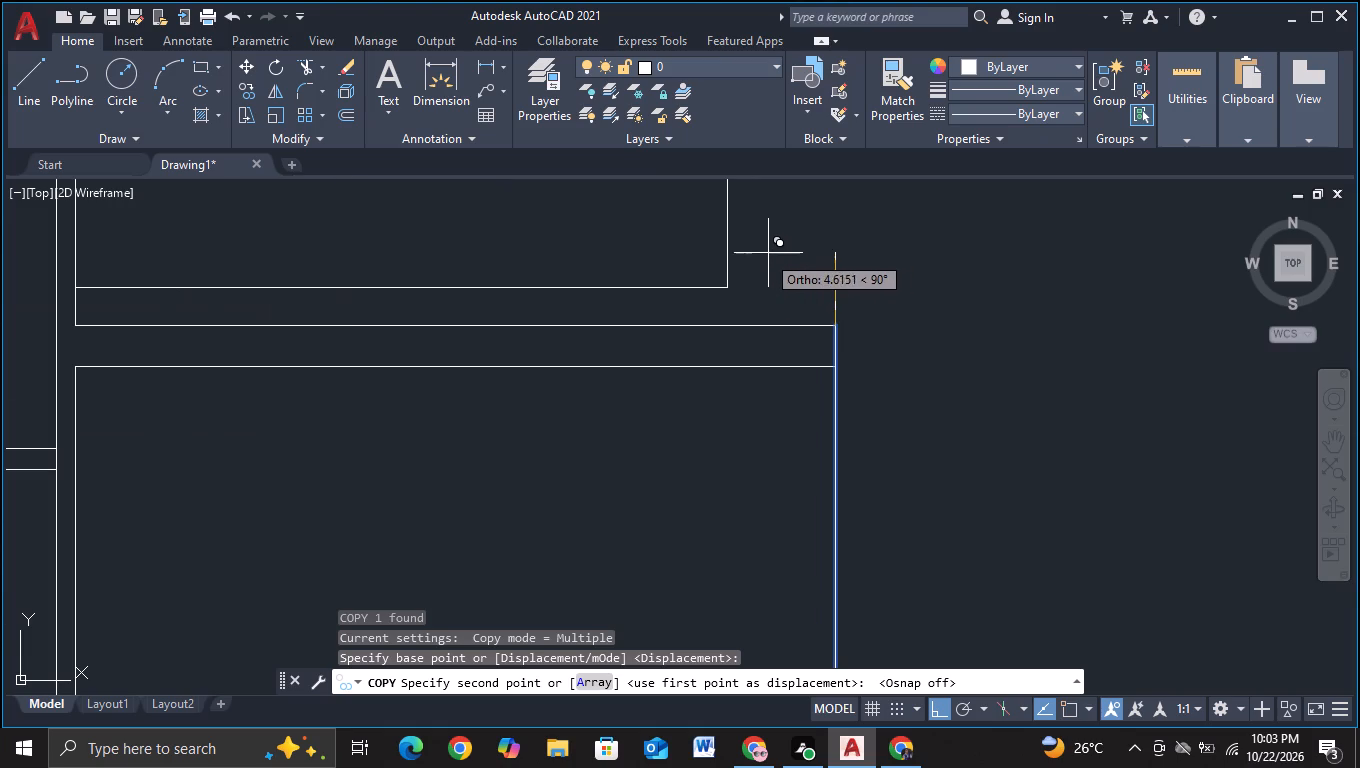
{"action": "left_click", "coordinate": [795, 296]}
{"action": "key", "text": "Escape"}
Trim the line overhangs at the upper-right and lower-right corners of the lower volume's inner frame.
{"action": "left_click", "coordinate": [306, 68]}
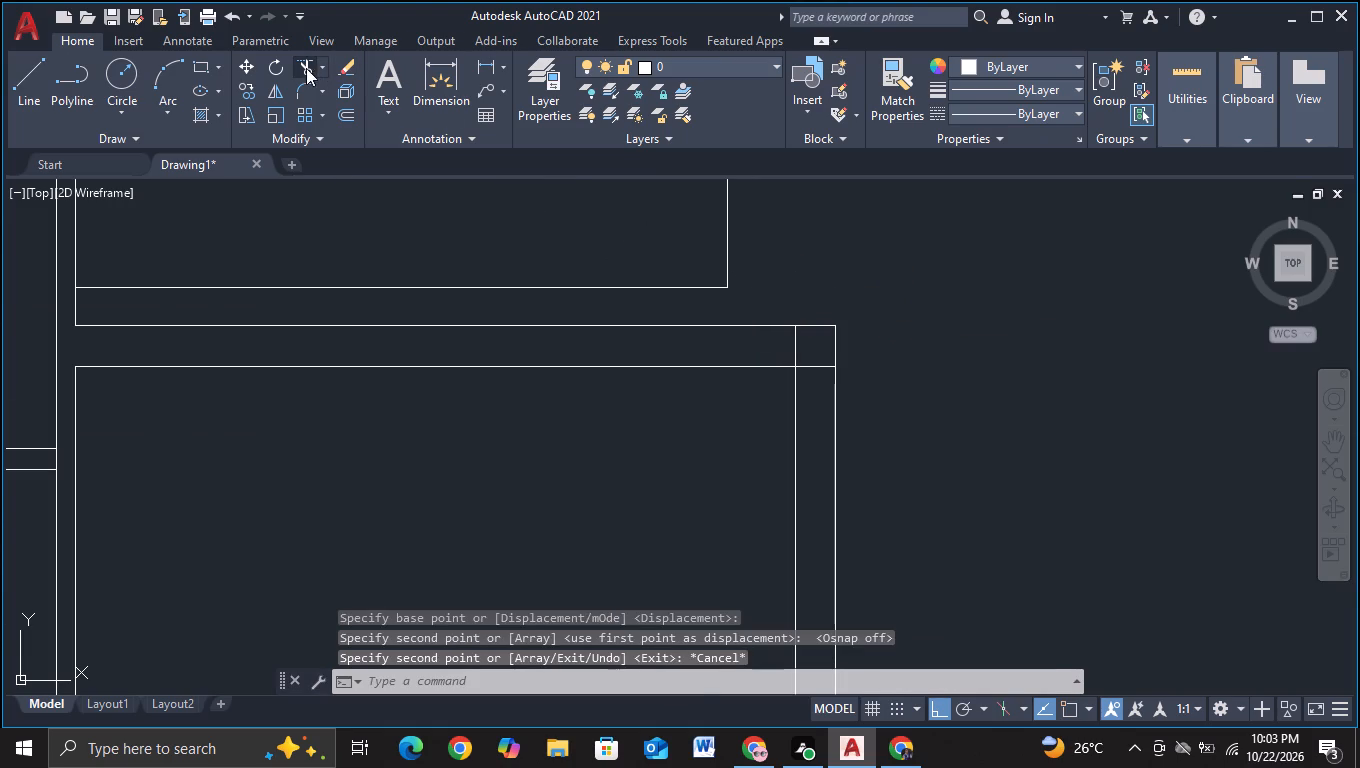
{"action": "left_click", "coordinate": [781, 352]}
{"action": "double_click", "coordinate": [805, 354]}
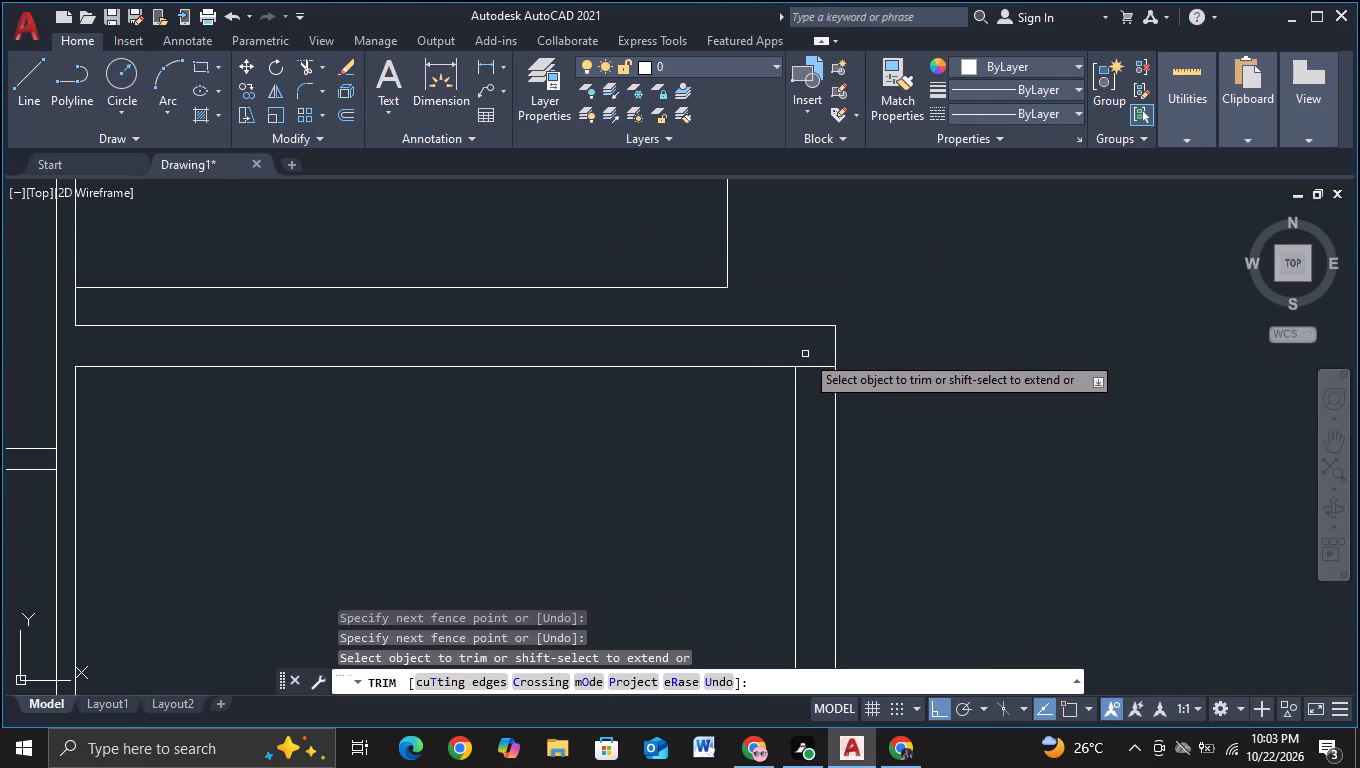
{"action": "left_click_drag", "start_coordinate": [806, 379], "coordinate": [804, 352]}
{"action": "scroll", "coordinate": [814, 438], "scroll_direction": "down", "scroll_amount": 2}
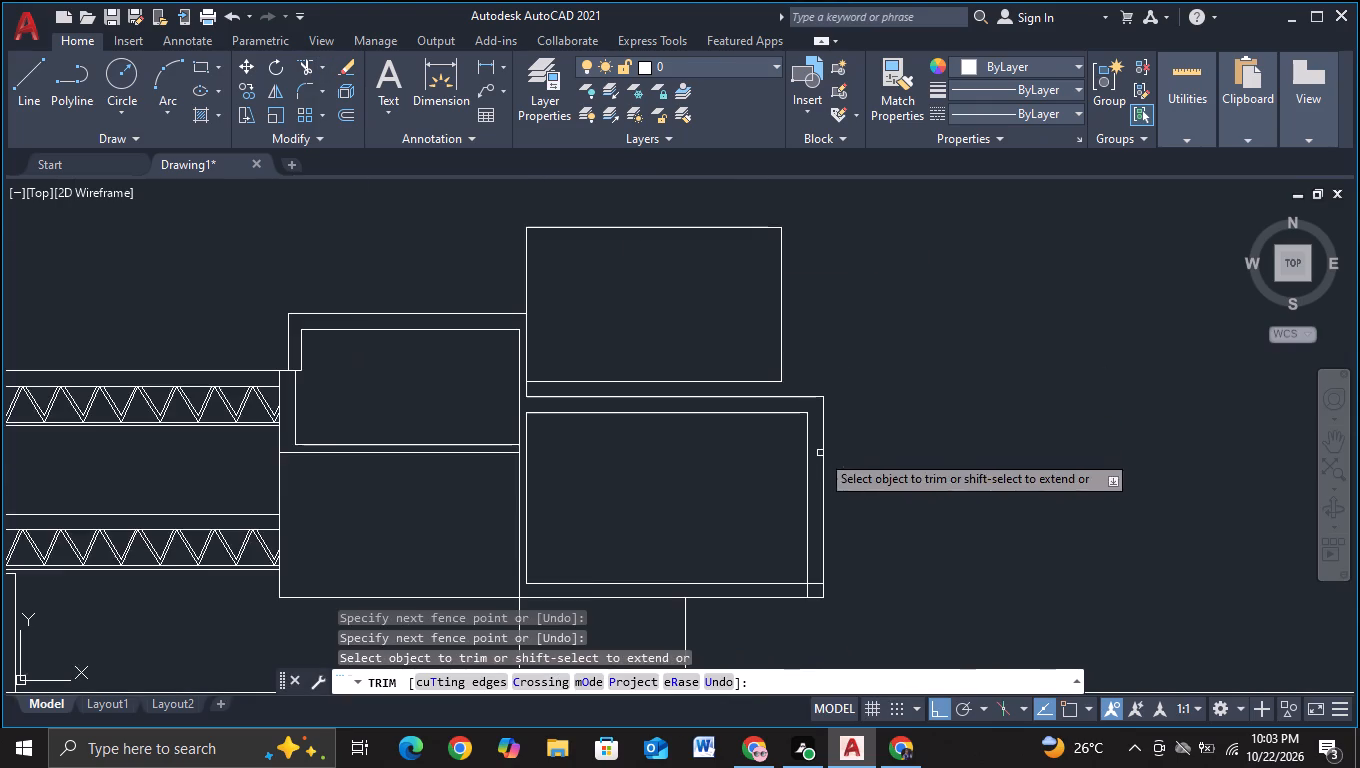
{"action": "middle_click_drag", "start_coordinate": [847, 492], "coordinate": [884, 290]}
{"action": "scroll", "coordinate": [857, 351], "scroll_direction": "up", "scroll_amount": 2}
{"action": "left_click", "coordinate": [805, 449]}
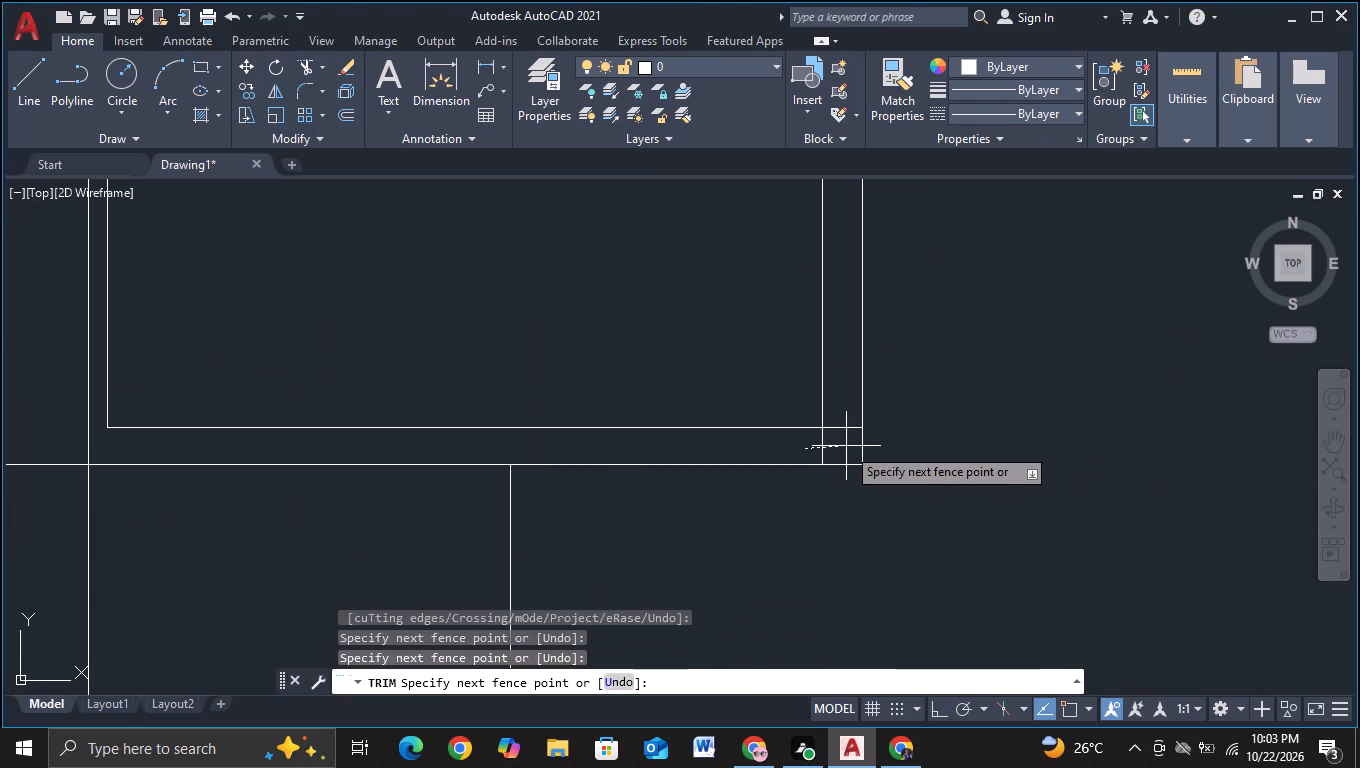
{"action": "left_click", "coordinate": [846, 446]}
{"action": "left_click", "coordinate": [846, 408]}
{"action": "left_click", "coordinate": [845, 440]}
{"action": "scroll", "coordinate": [606, 432], "scroll_direction": "down", "scroll_amount": 2}
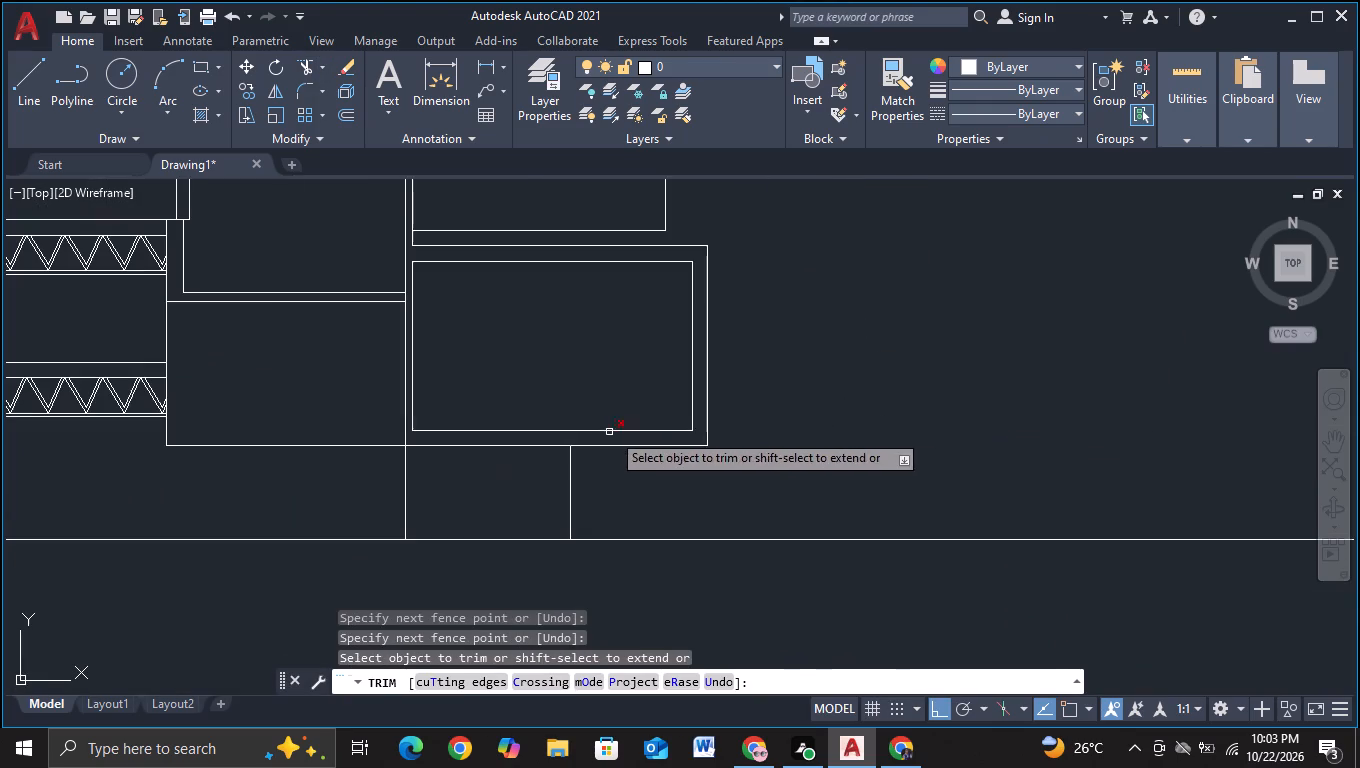
{"action": "middle_click_drag", "start_coordinate": [588, 351], "coordinate": [667, 352]}
{"action": "key", "text": "Escape"}
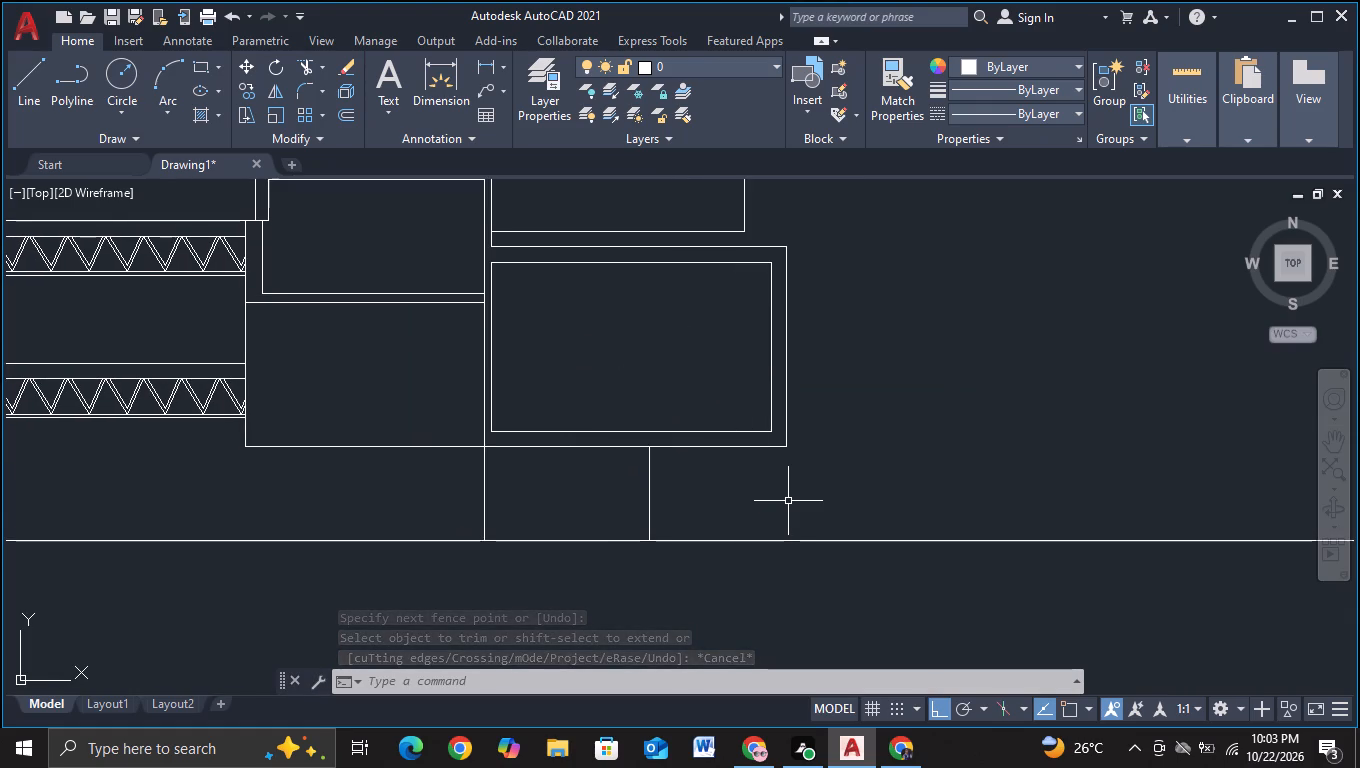
Copy the right-hand support line under the lower volume a short distance left to give the support its thickness.
{"action": "left_click", "coordinate": [38, 73]}
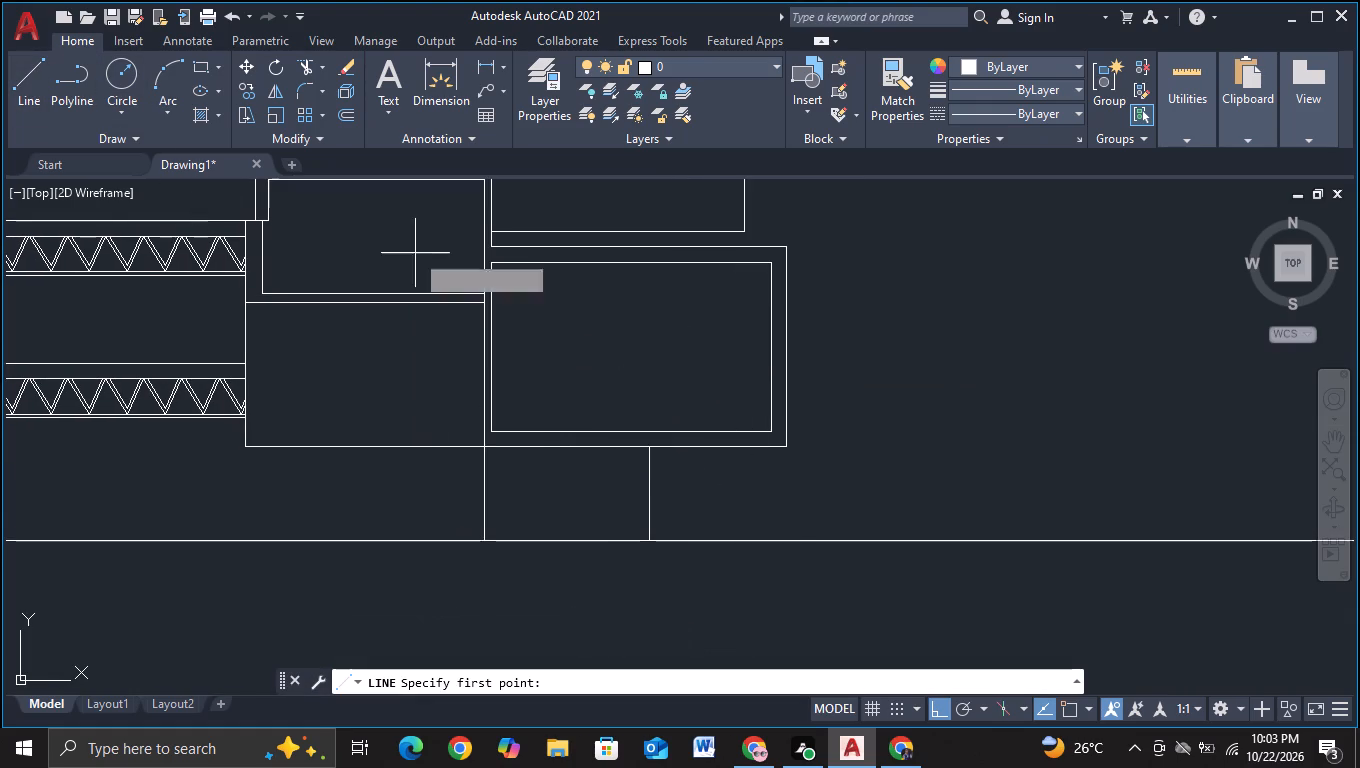
{"action": "key", "text": "Escape"}
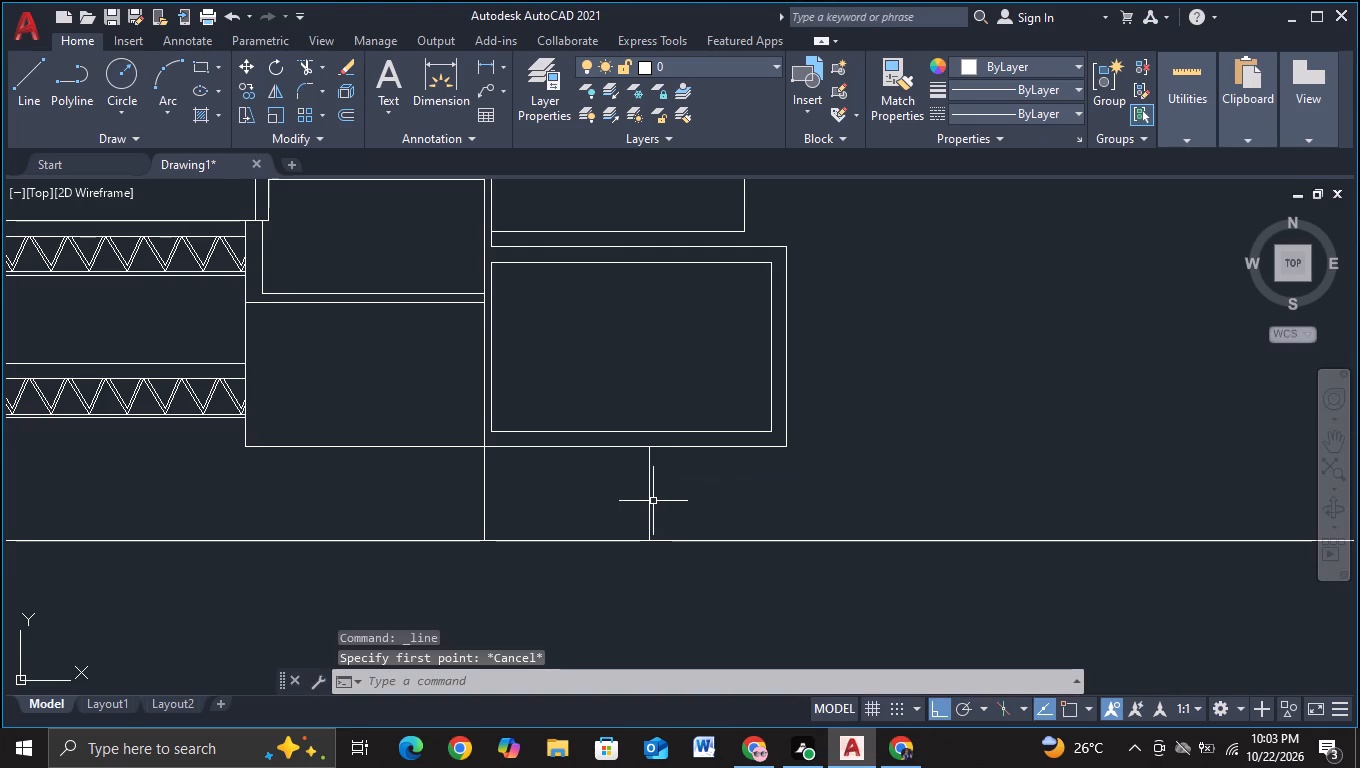
{"action": "left_click", "coordinate": [648, 502]}
{"action": "key", "text": "c"}
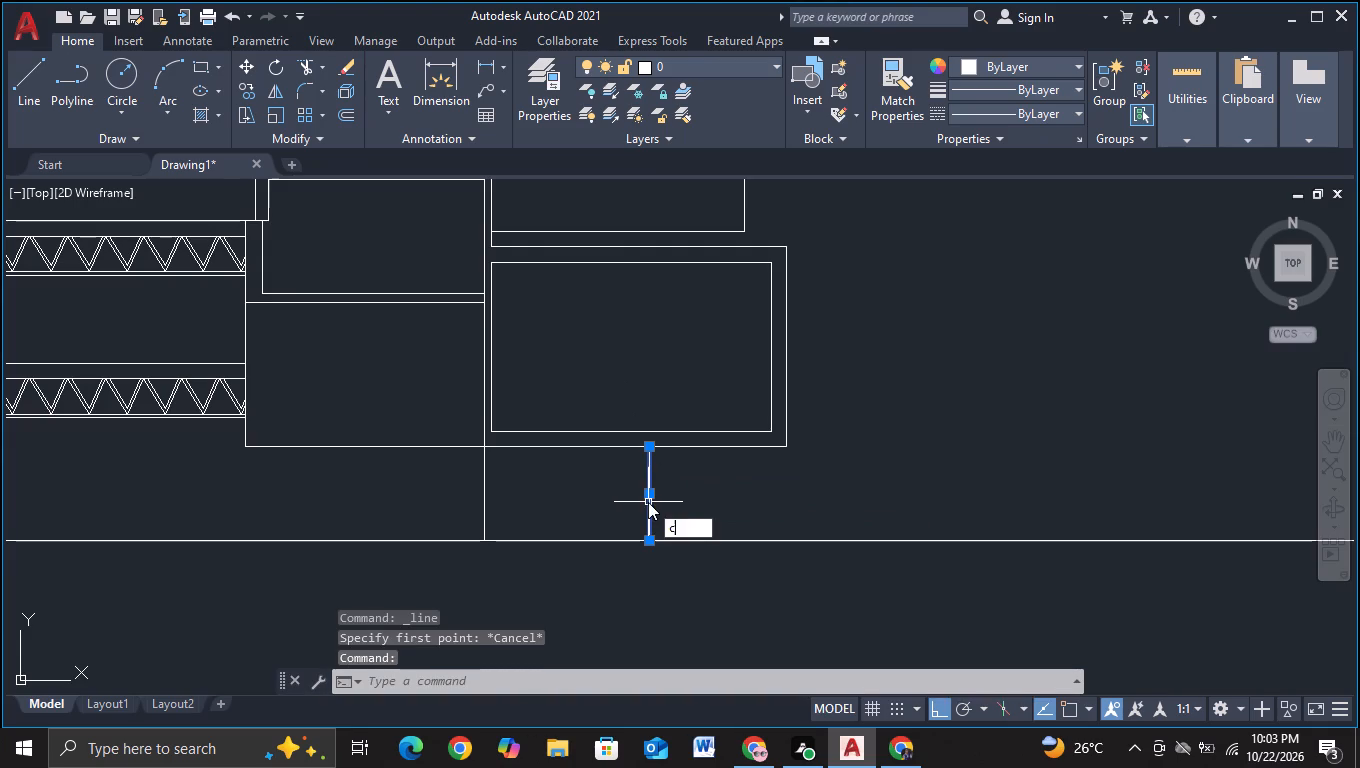
{"action": "left_click", "coordinate": [719, 564]}
{"action": "left_click", "coordinate": [656, 474]}
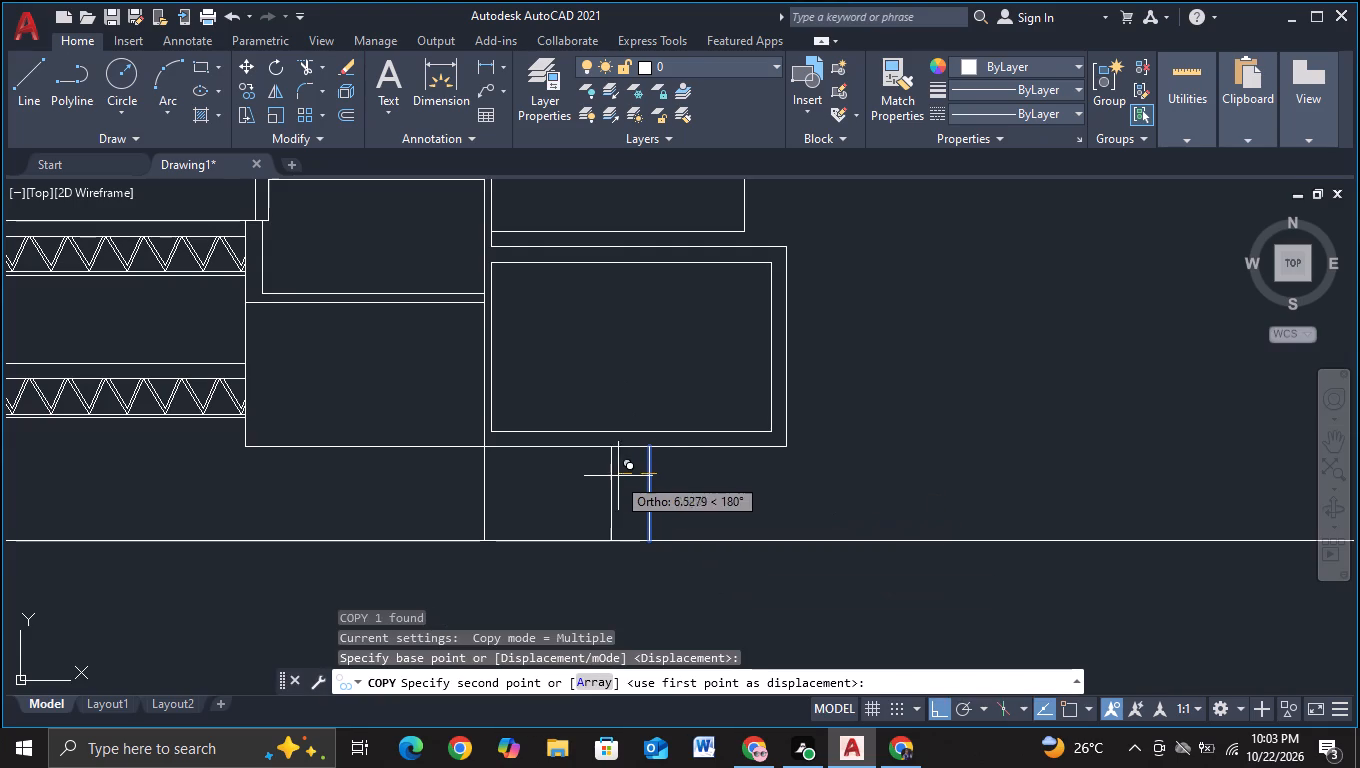
{"action": "scroll", "coordinate": [641, 478], "scroll_direction": "up", "scroll_amount": 2}
{"action": "left_click", "coordinate": [641, 478]}
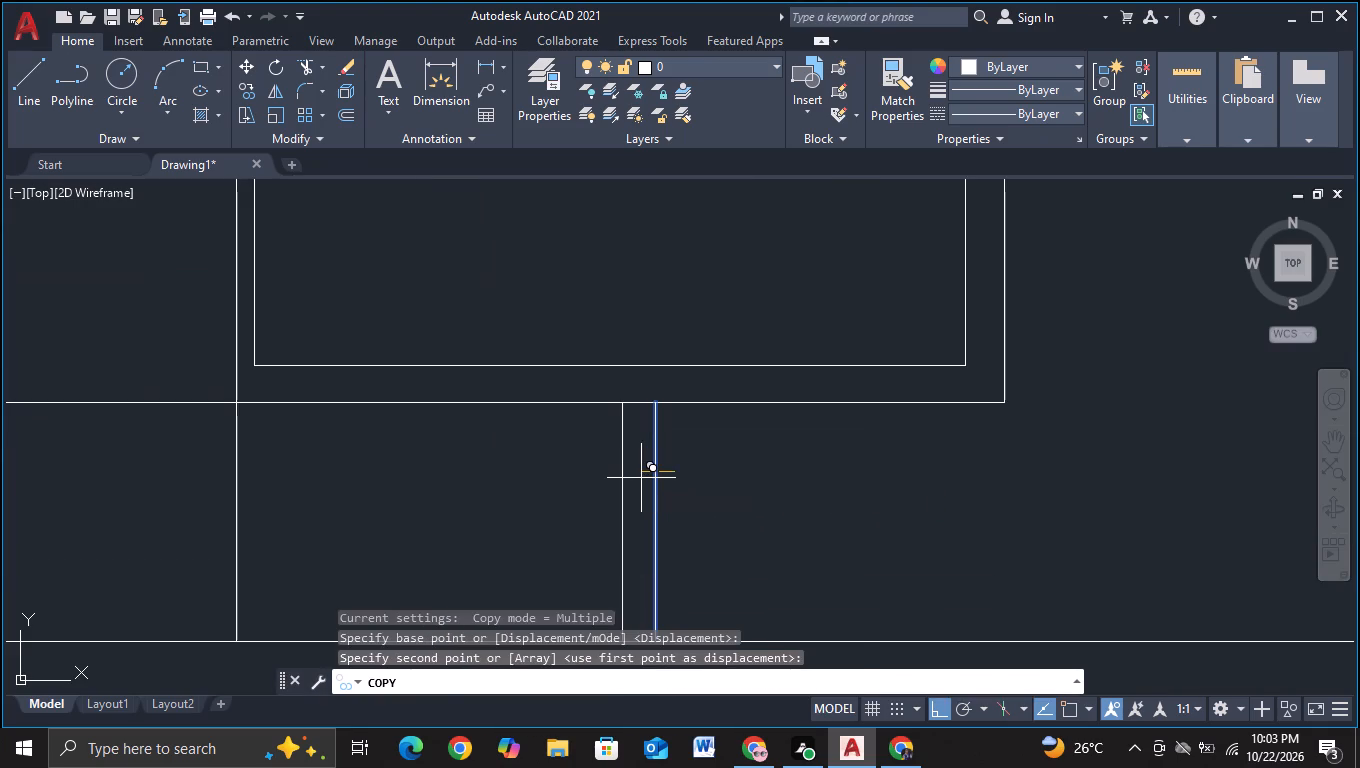
Place another copy of the support line about 25.8 units left, just inside the left support line.
{"action": "scroll", "coordinate": [521, 480], "scroll_direction": "down", "scroll_amount": 3}
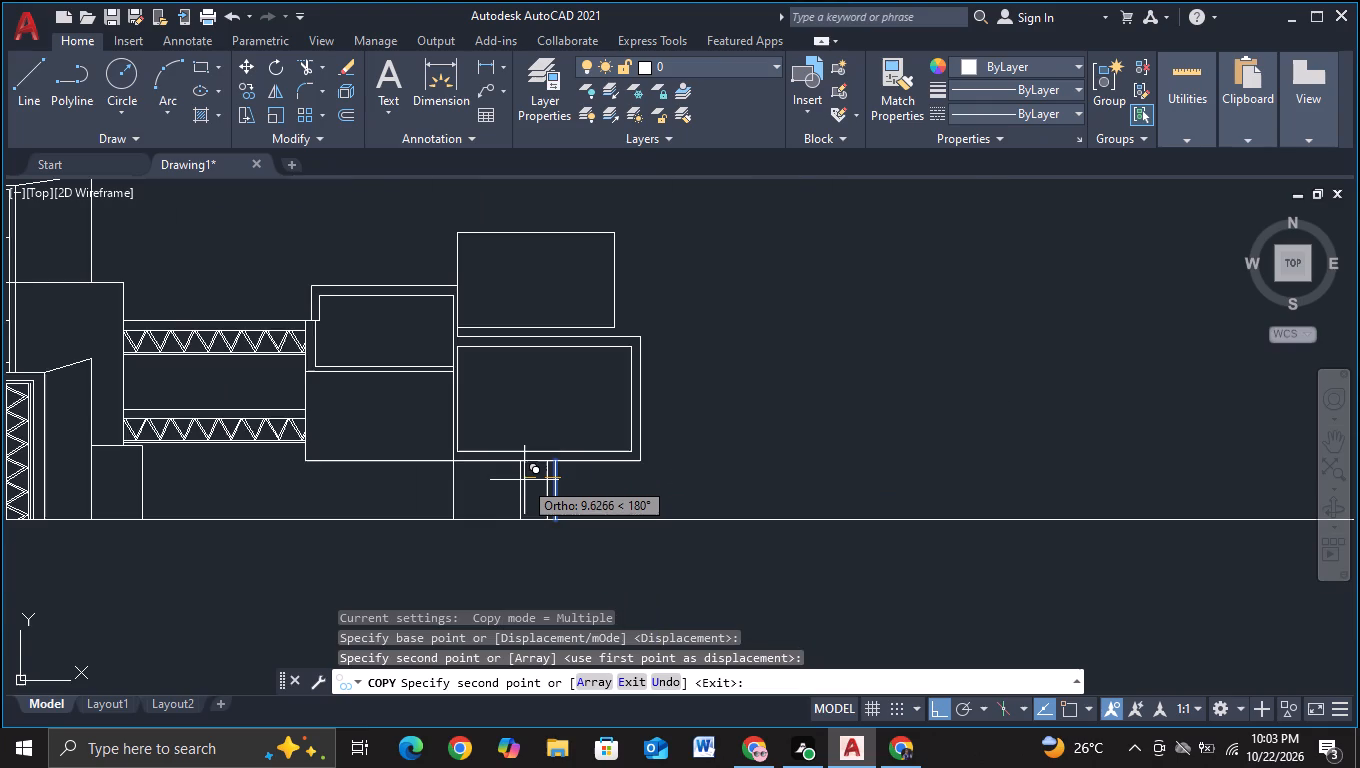
{"action": "scroll", "coordinate": [524, 480], "scroll_direction": "up", "scroll_amount": 1}
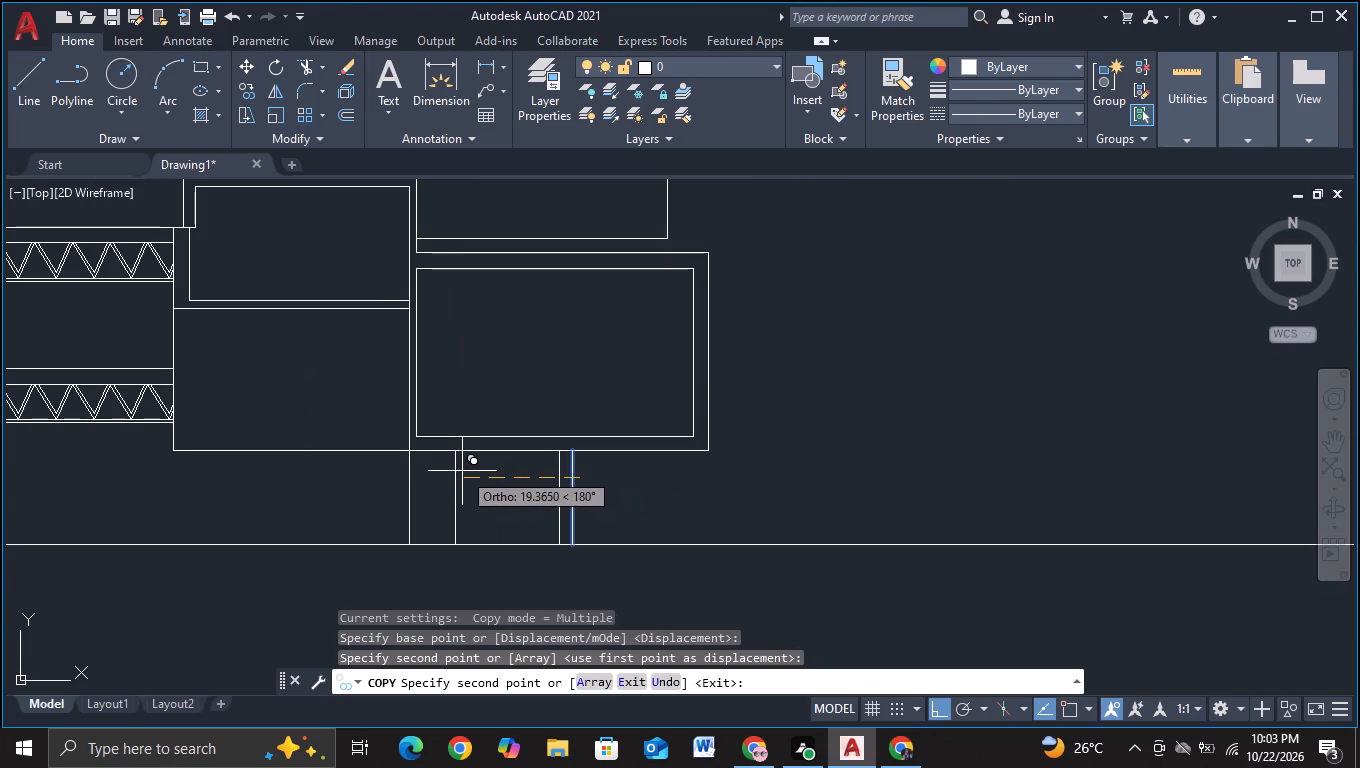
{"action": "scroll", "coordinate": [422, 468], "scroll_direction": "up", "scroll_amount": 1}
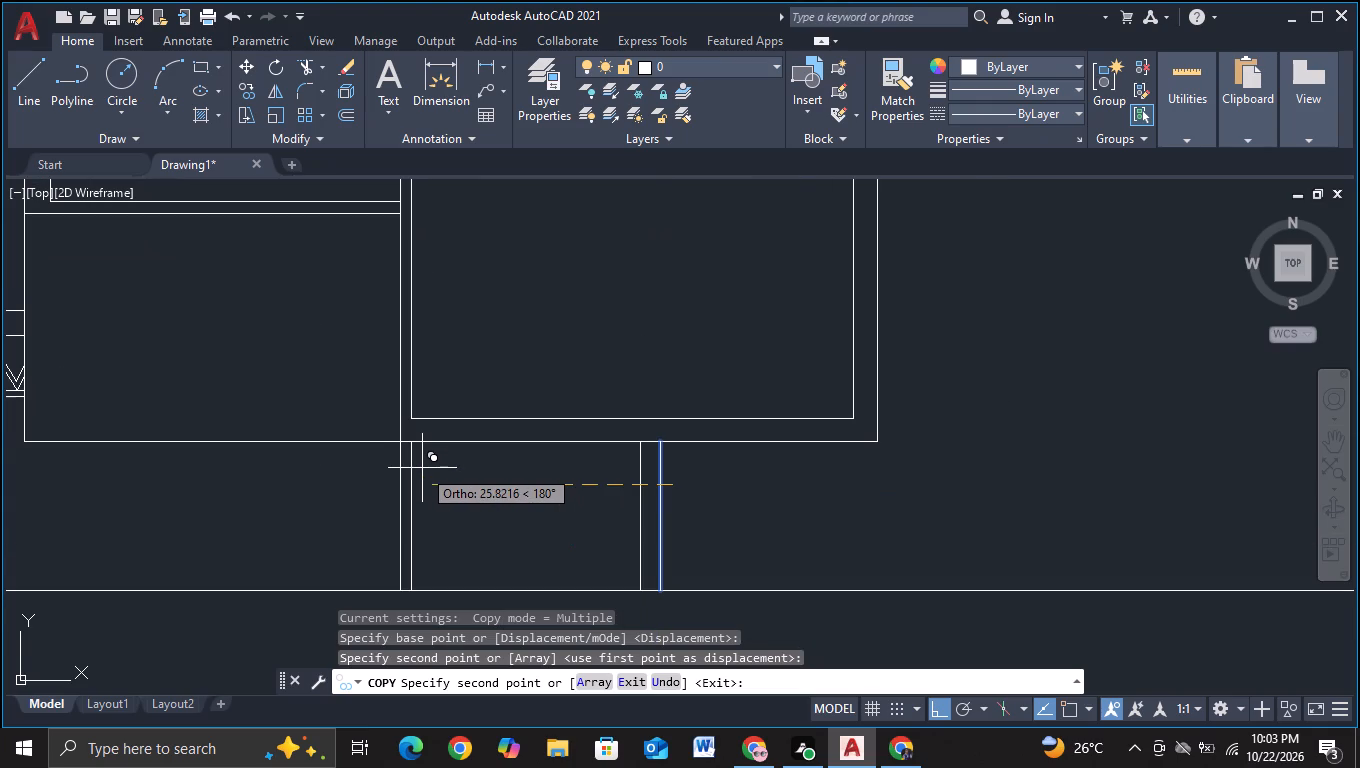
{"action": "left_click", "coordinate": [423, 468]}
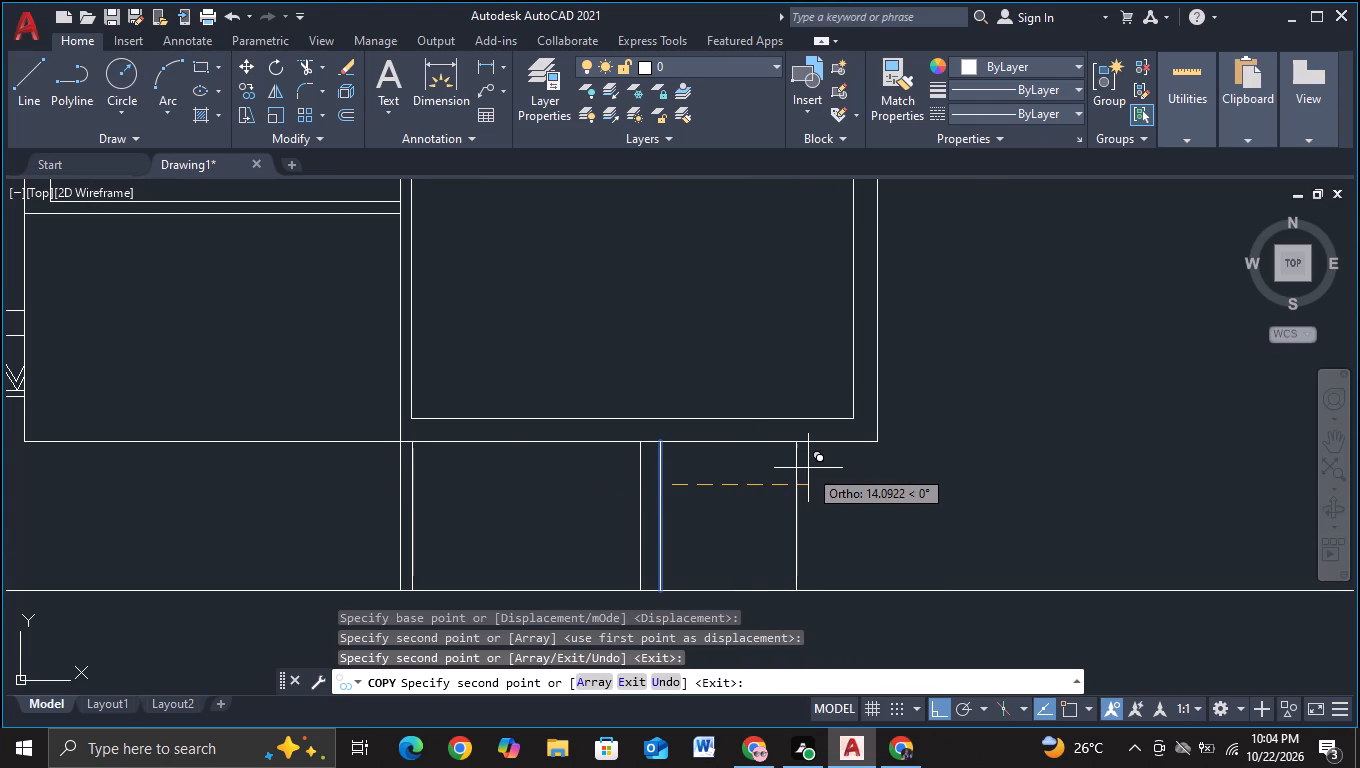
Place two more copies as a support at the lower volume's right end, the outer one about 22.2 units right.
{"action": "left_click", "coordinate": [888, 477]}
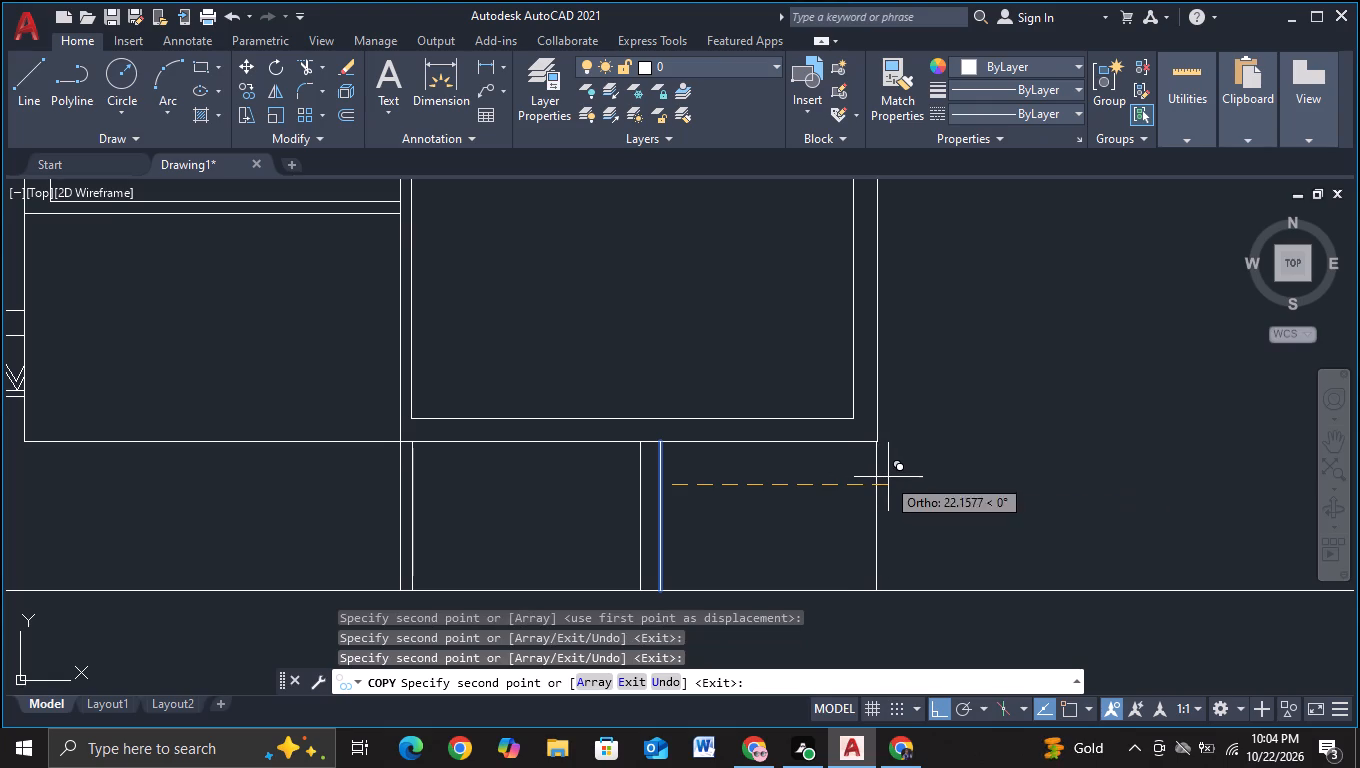
{"action": "left_click", "coordinate": [871, 483]}
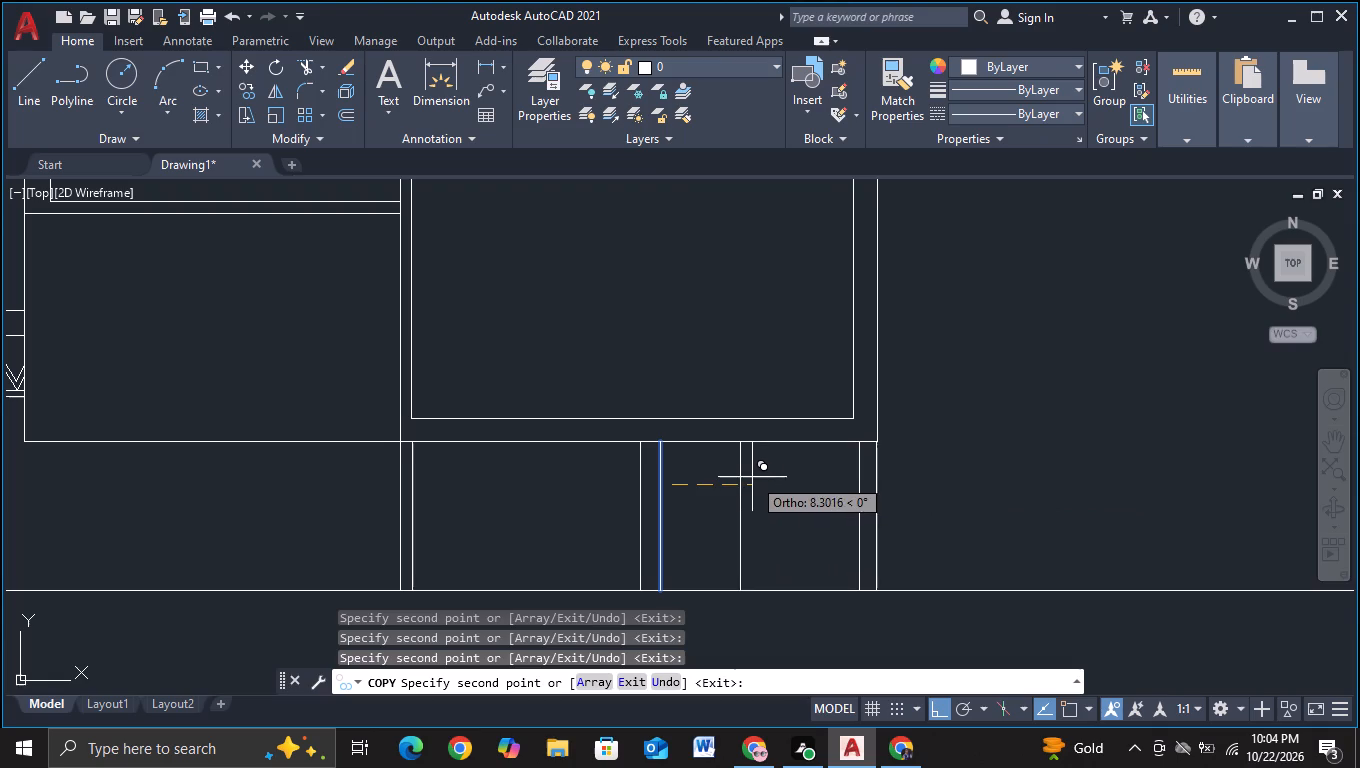
{"action": "key", "text": "Escape"}
Move the two intermediate support lines under the lower volume about 9.5 units left.
{"action": "left_click_drag", "start_coordinate": [708, 492], "coordinate": [549, 508]}
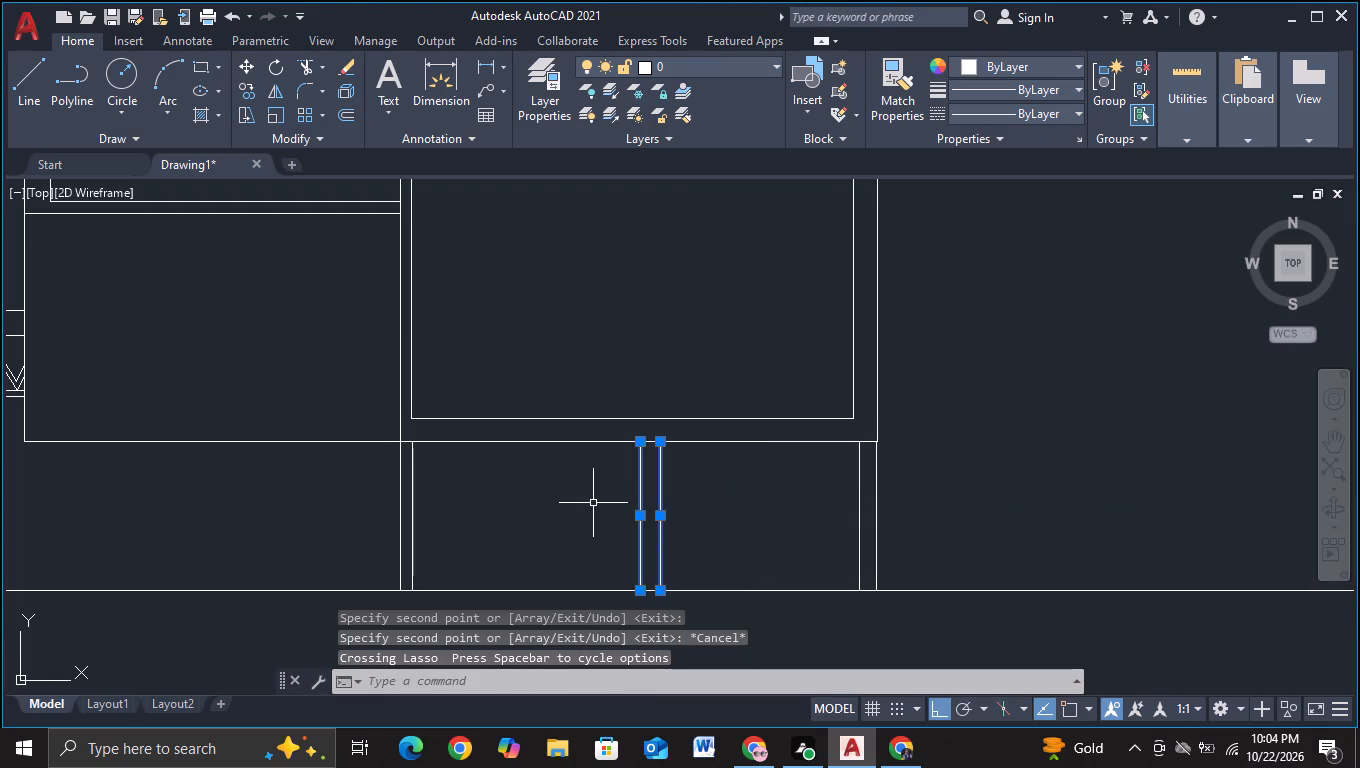
{"action": "key", "text": "m"}
{"action": "left_click", "coordinate": [659, 545]}
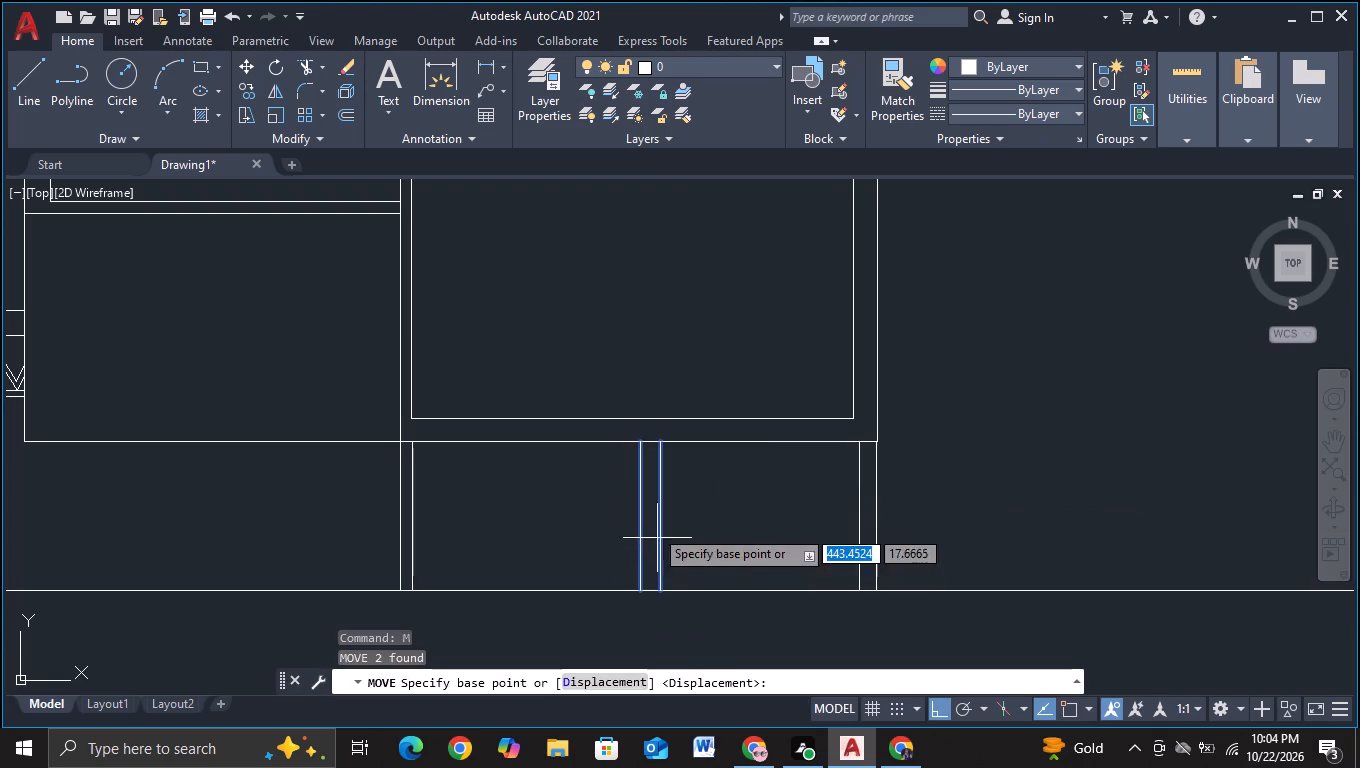
{"action": "left_click", "coordinate": [653, 521]}
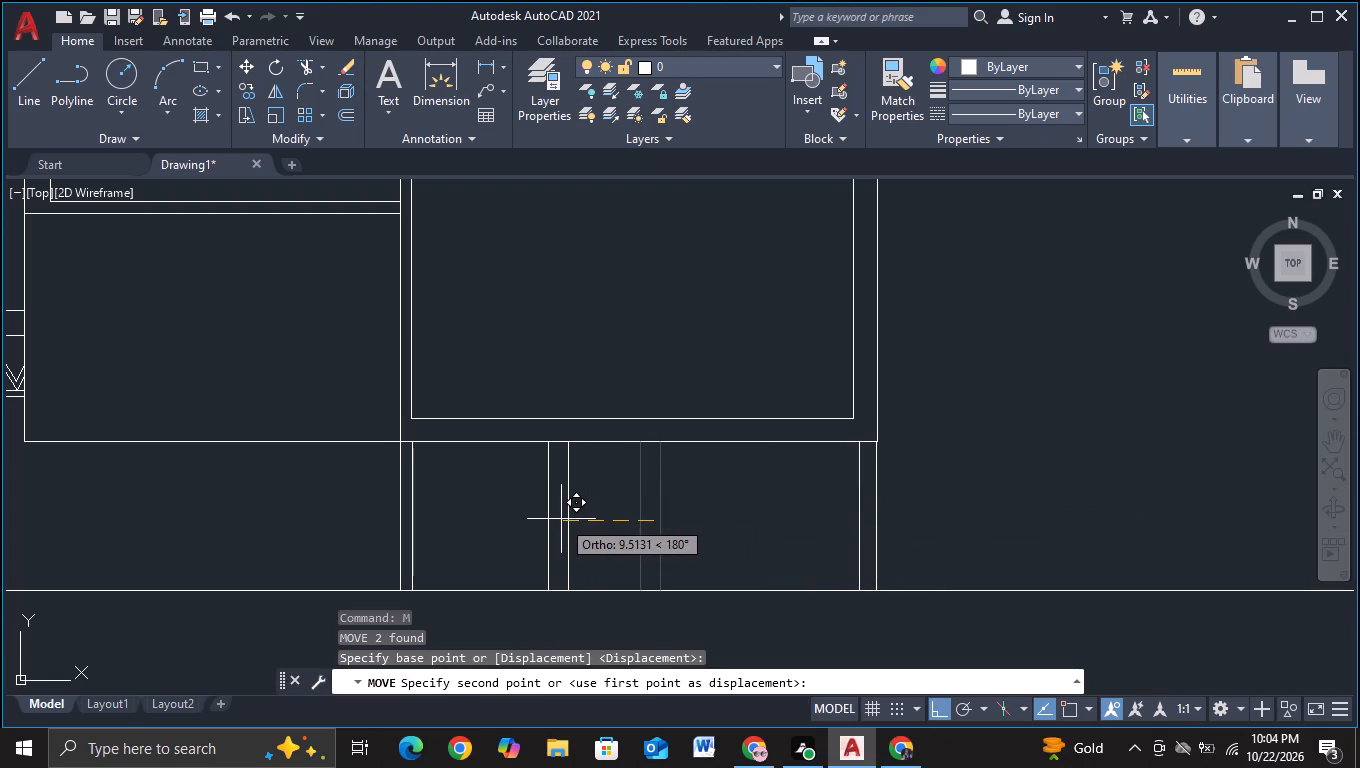
{"action": "left_click", "coordinate": [561, 519]}
Copy the intermediate support pair horizontally to form a second intermediate support nearer the lower volume's right-end support.
{"action": "left_click_drag", "start_coordinate": [602, 497], "coordinate": [512, 507]}
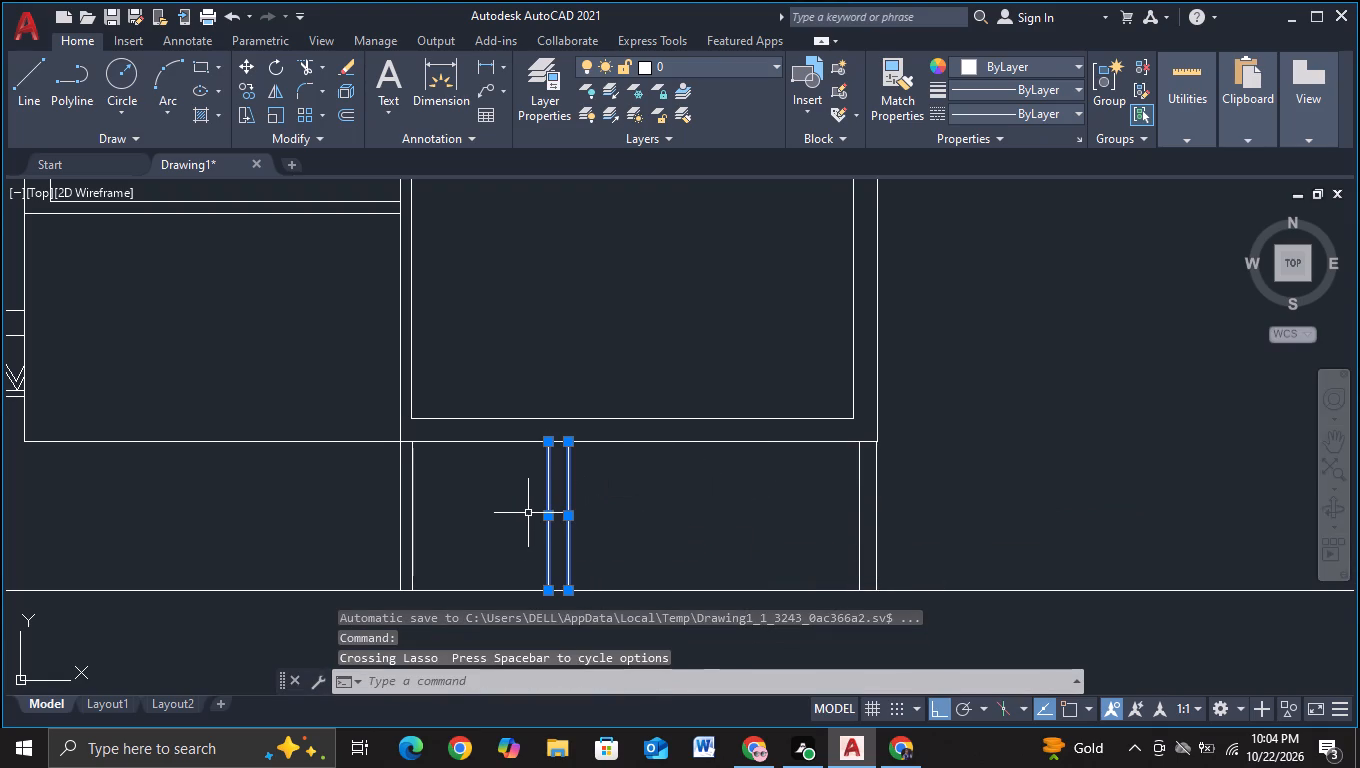
{"action": "key", "text": "c"}
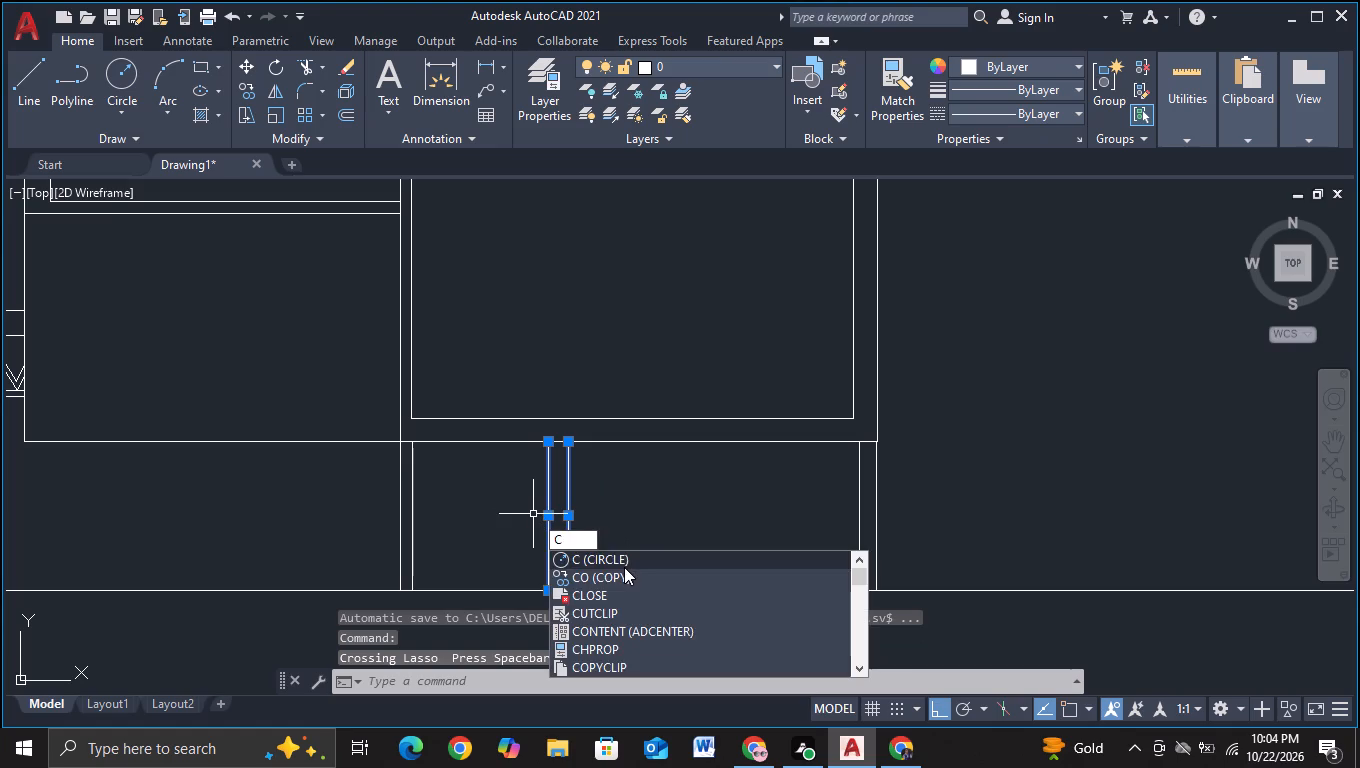
{"action": "left_click", "coordinate": [624, 573]}
{"action": "left_click", "coordinate": [543, 476]}
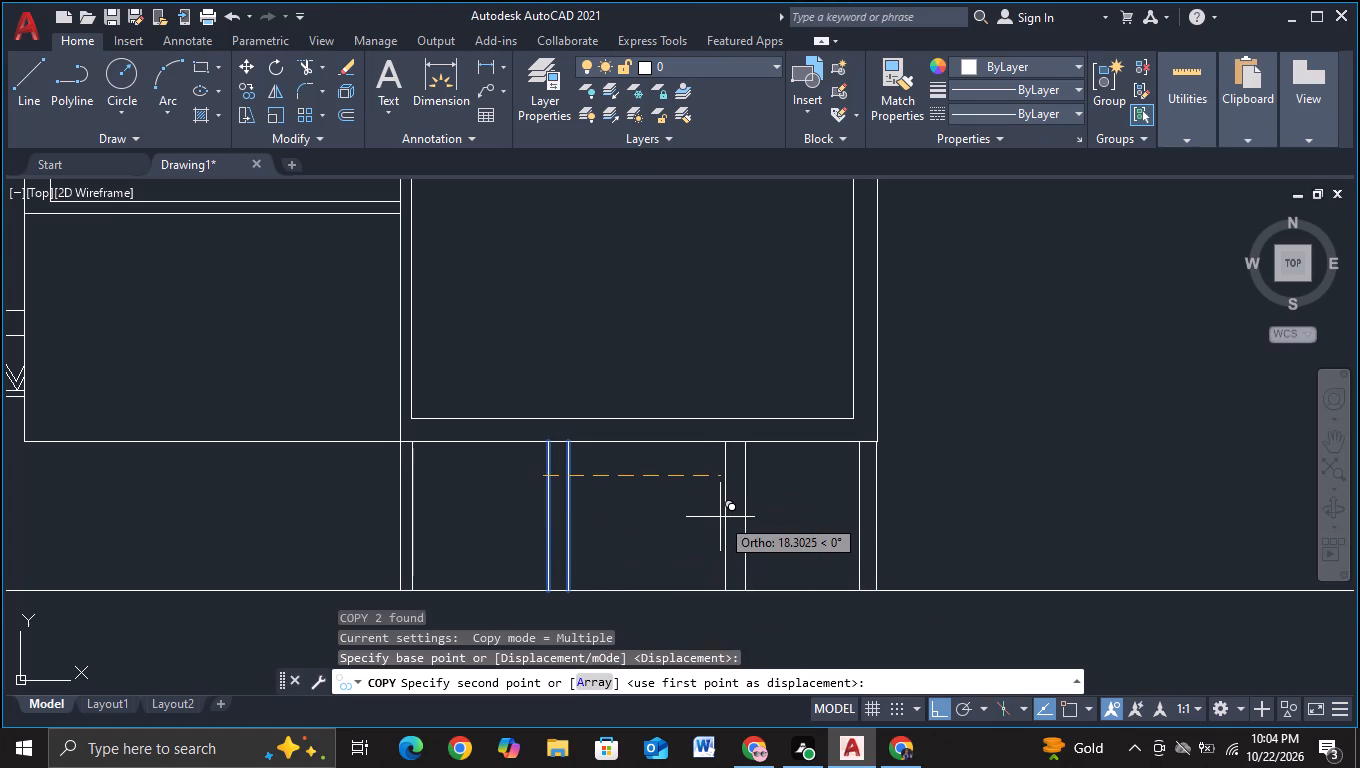
{"action": "left_click", "coordinate": [733, 517]}
{"action": "key", "text": "Escape"}
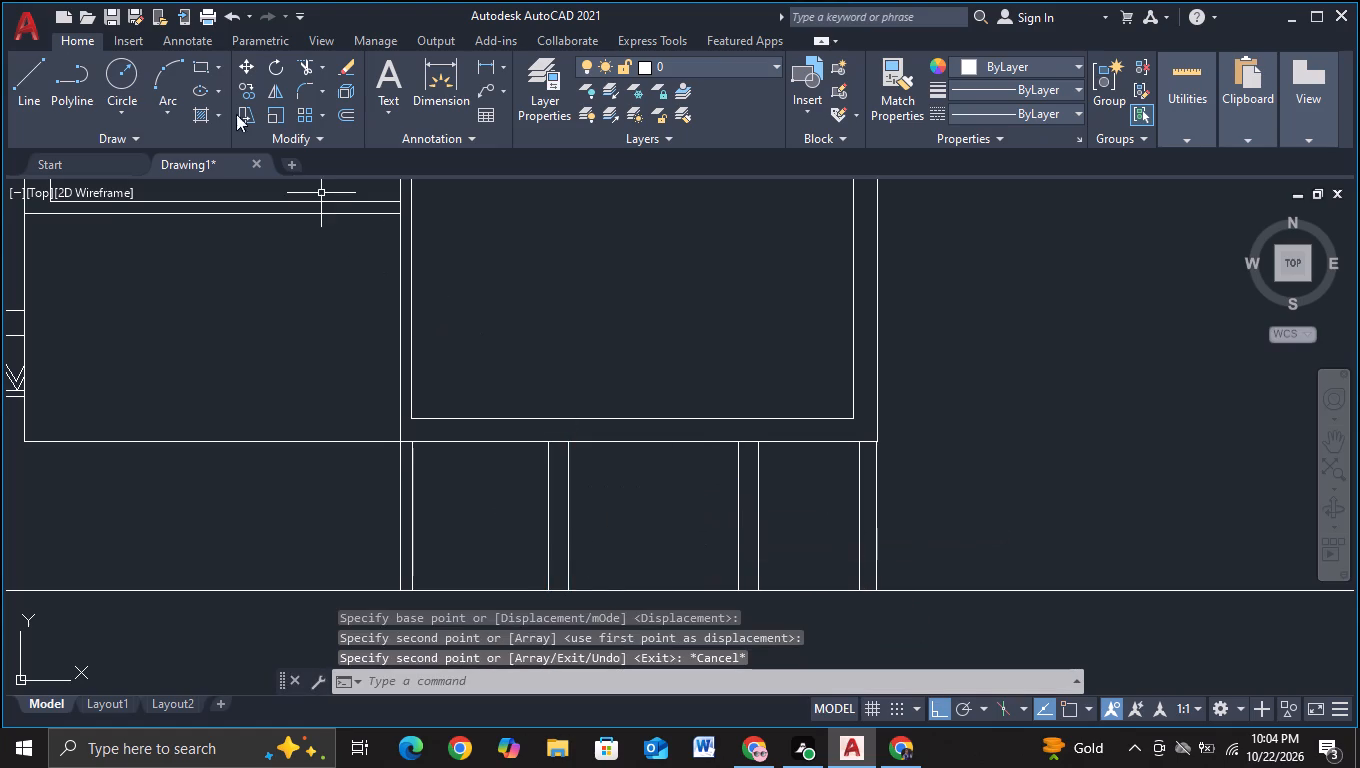
Draw a horizontal line at about mid-height crossing both intermediate supports, with its ends extending beyond them.
{"action": "left_click", "coordinate": [13, 90]}
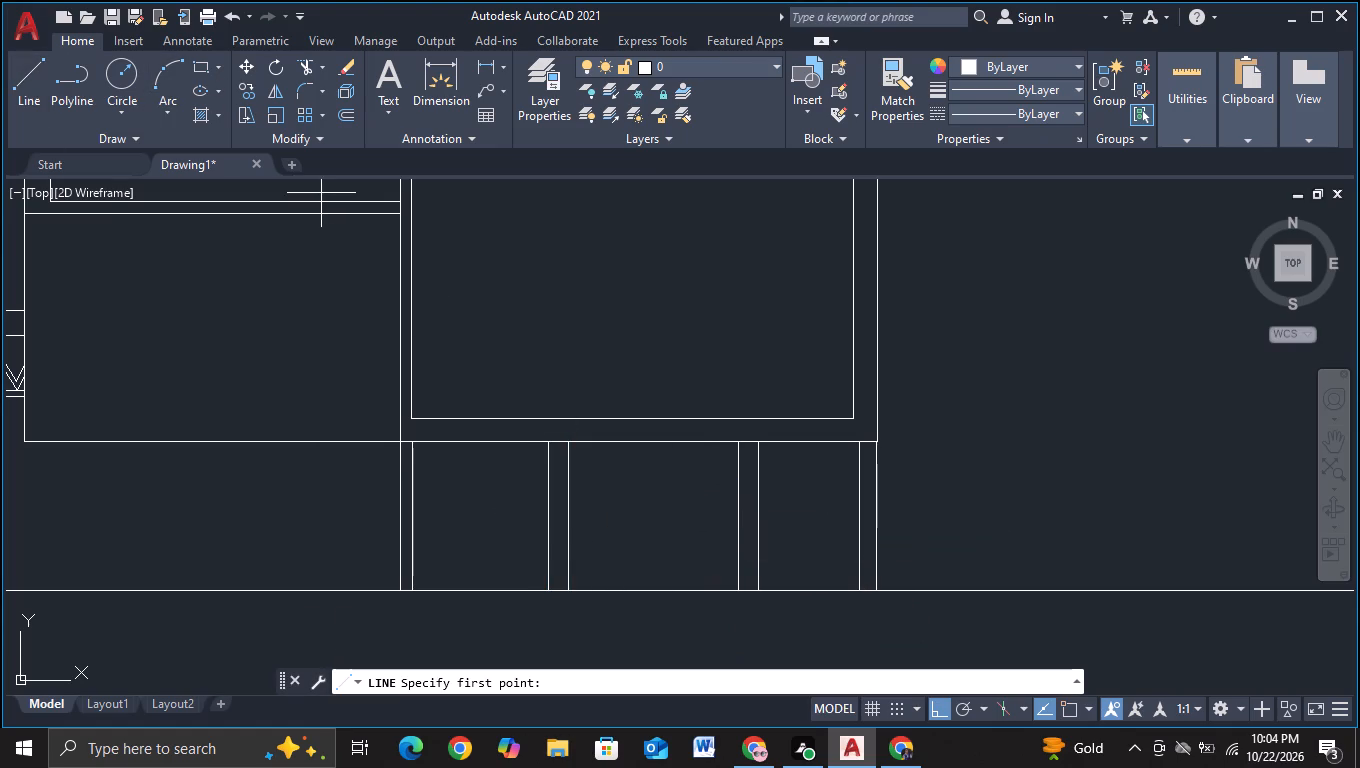
{"action": "left_click", "coordinate": [490, 513]}
{"action": "left_click", "coordinate": [791, 501]}
{"action": "key", "text": "Escape"}
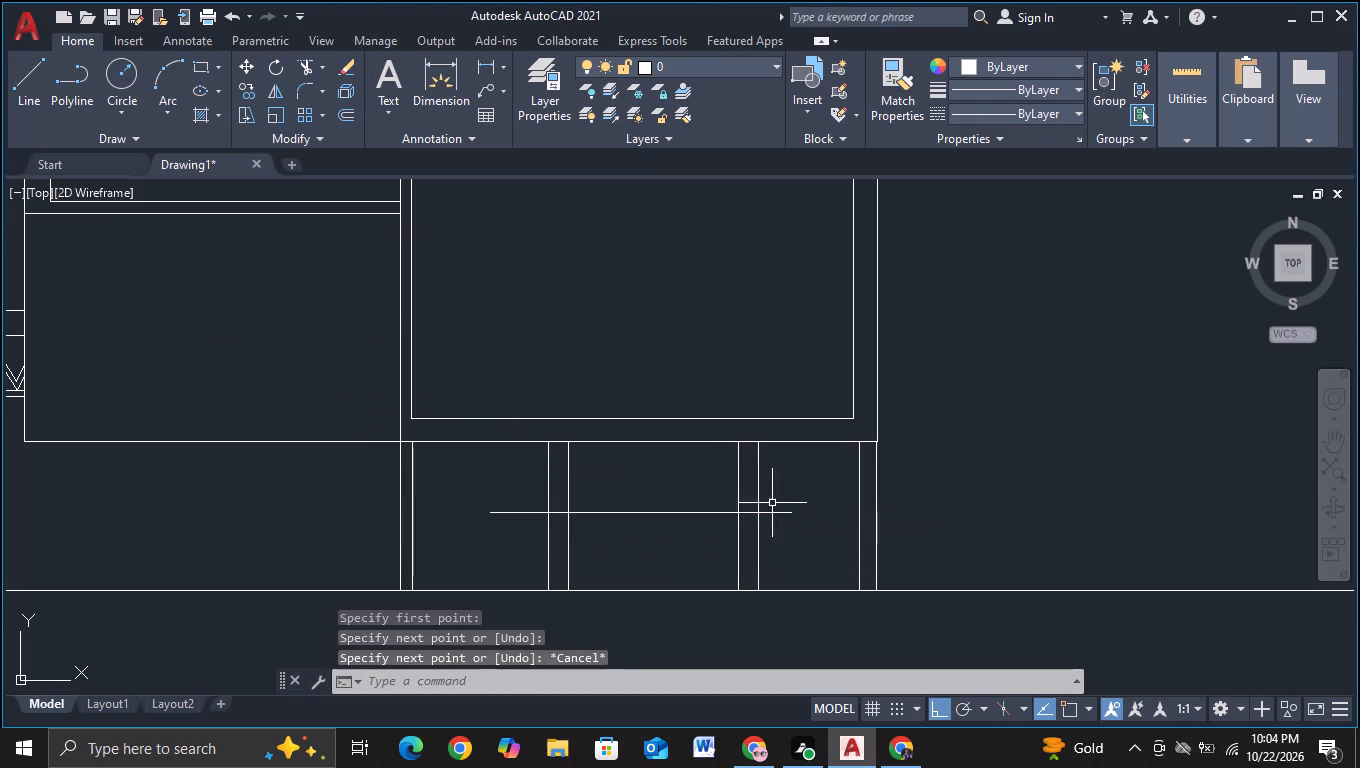
Trim the horizontal line's ends back to the facing inner edges of the two intermediate supports.
{"action": "left_click", "coordinate": [309, 61]}
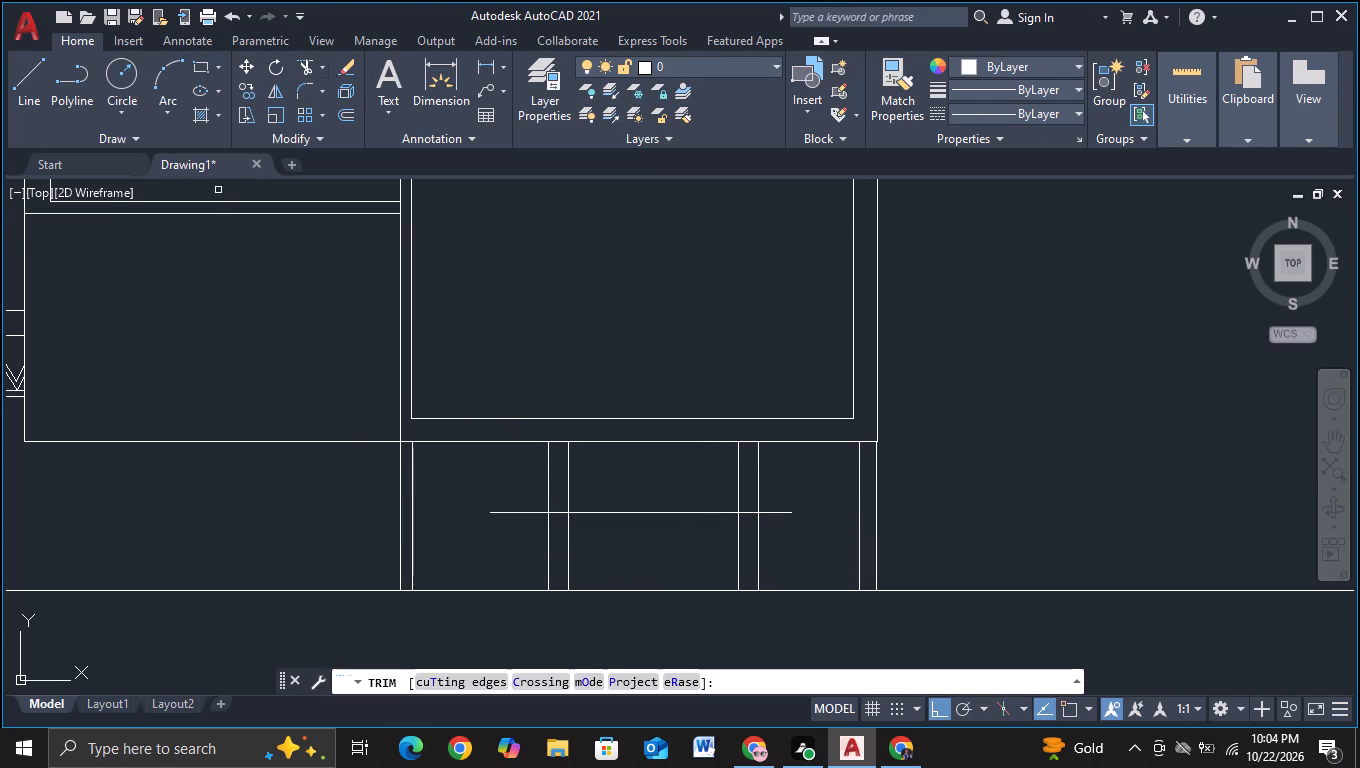
{"action": "left_click", "coordinate": [510, 493]}
{"action": "left_click", "coordinate": [499, 532]}
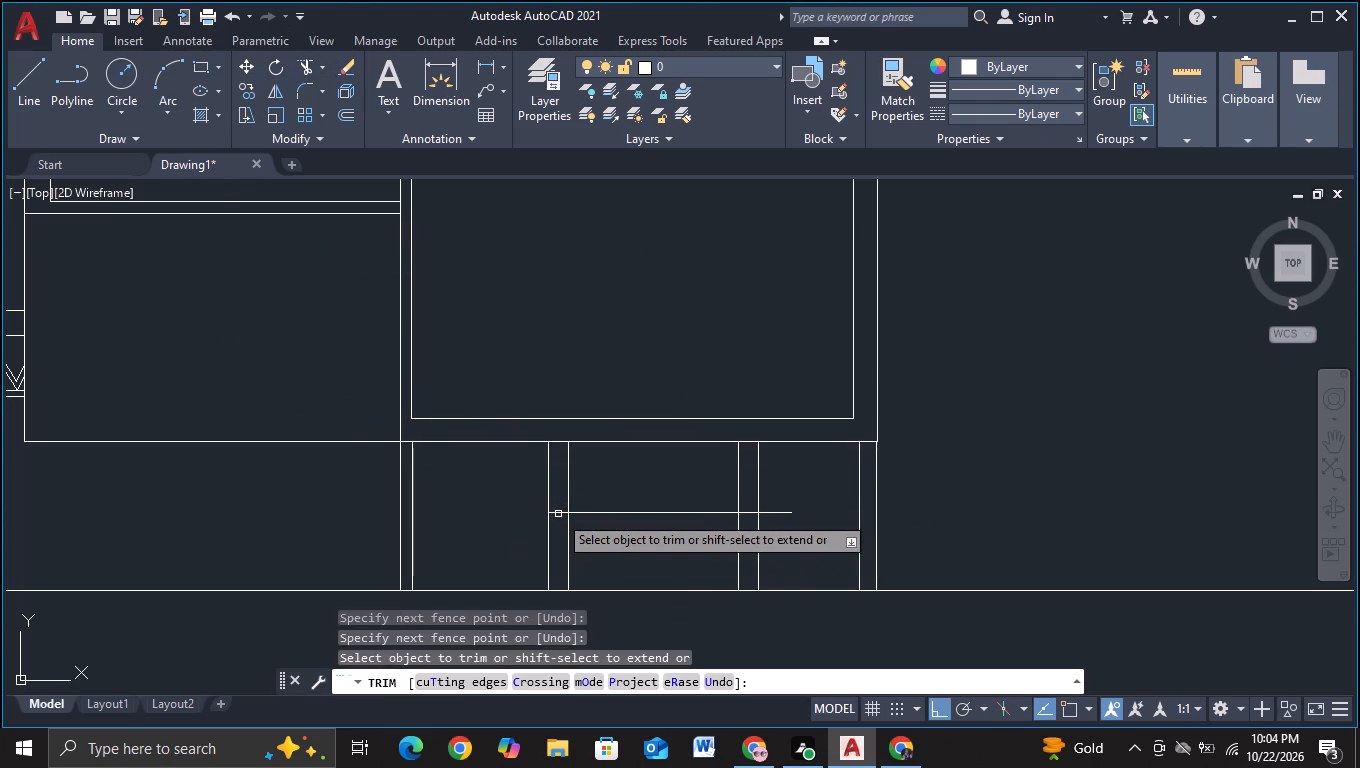
{"action": "left_click", "coordinate": [558, 514]}
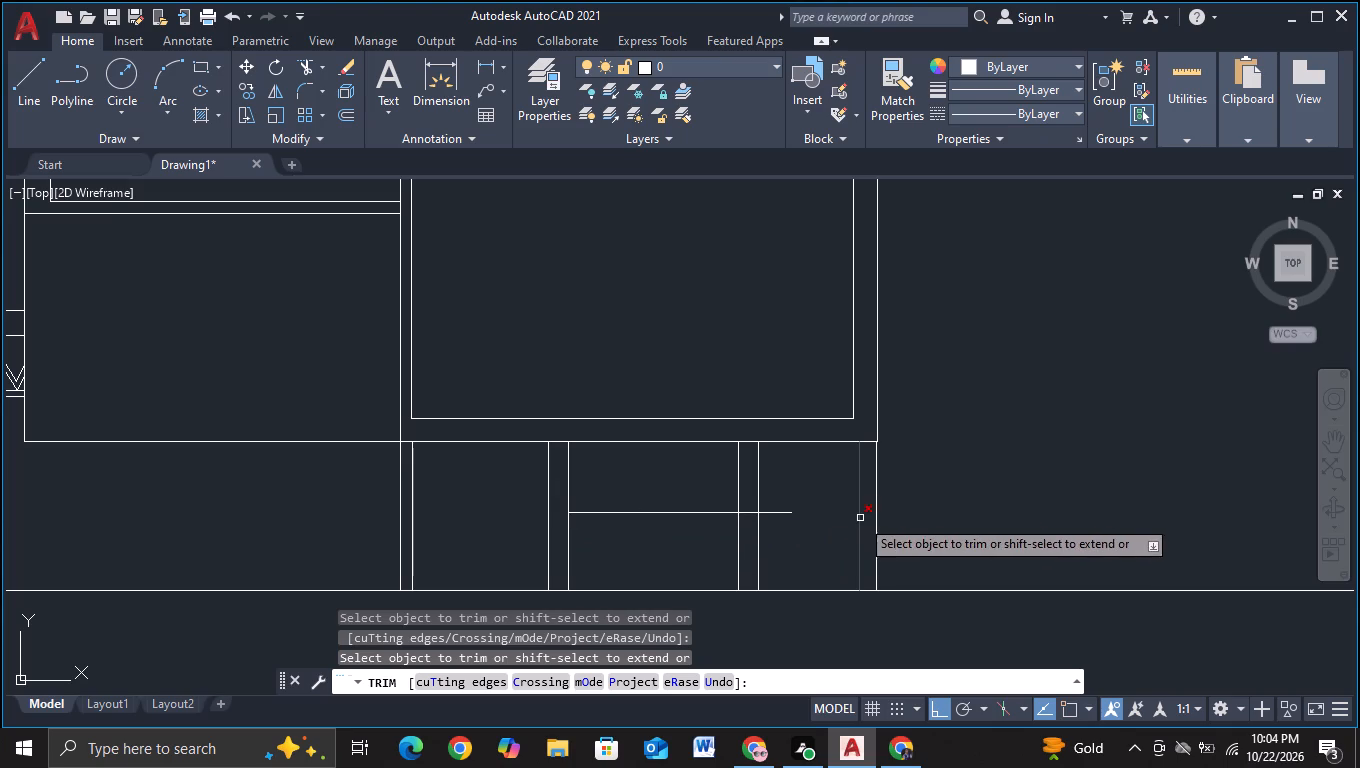
{"action": "left_click", "coordinate": [769, 536]}
{"action": "left_click", "coordinate": [759, 492]}
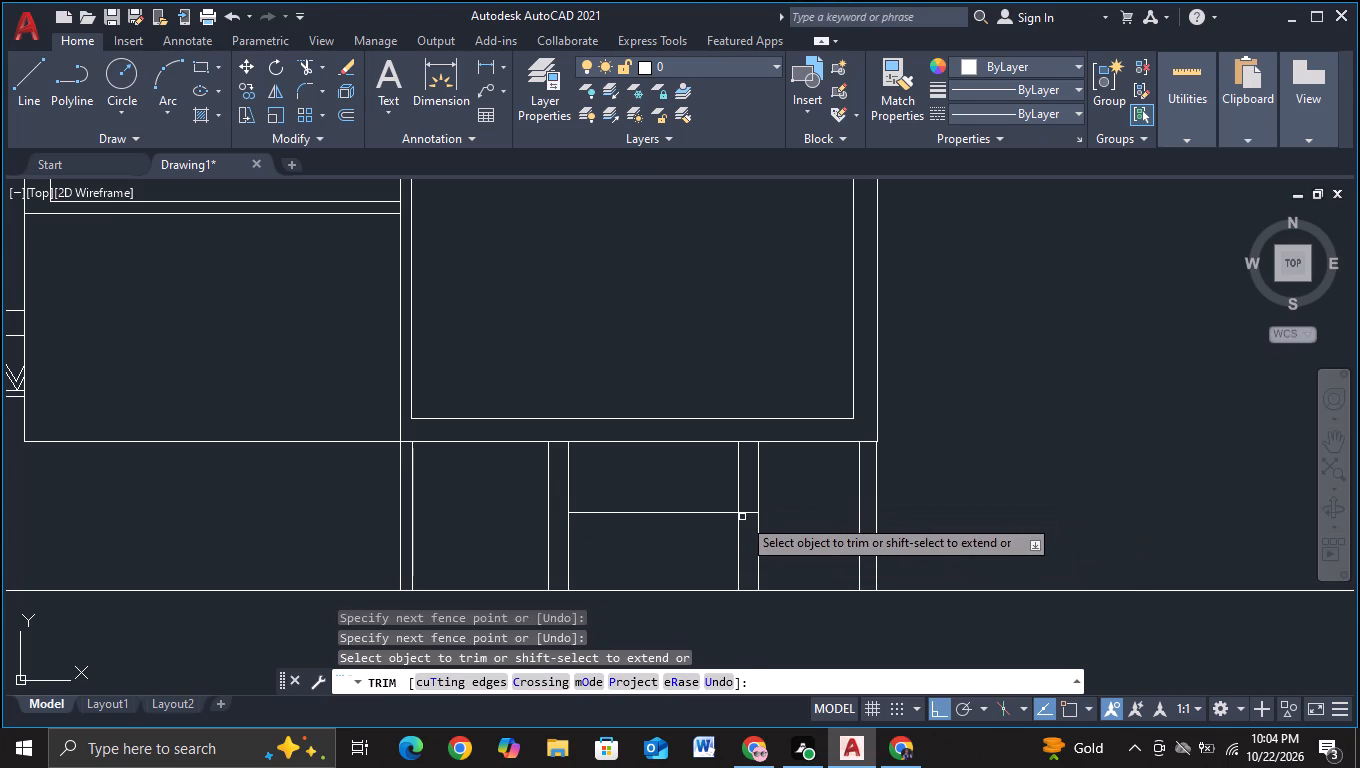
{"action": "left_click", "coordinate": [745, 513]}
{"action": "key", "text": "Escape"}
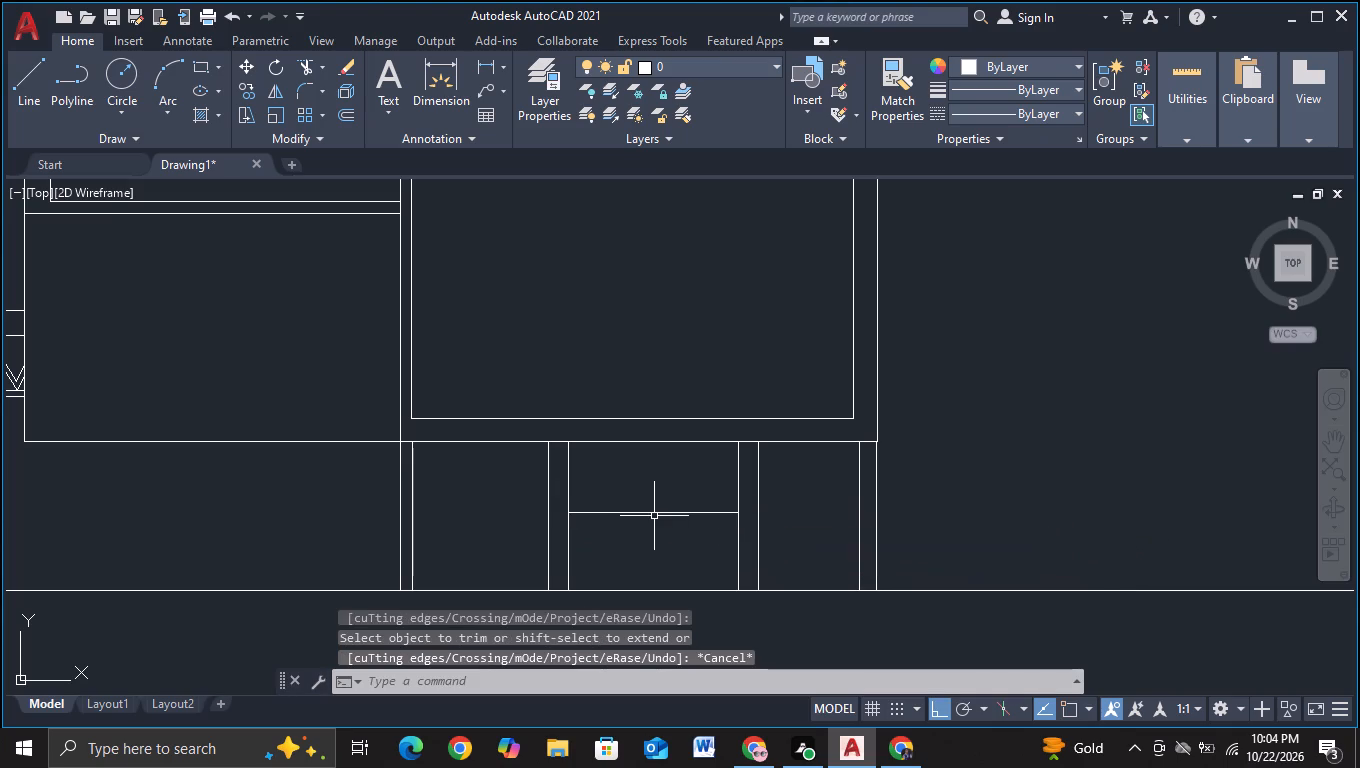
Copy the horizontal line about 2.7 units upward to form a crossbeam between the intermediate supports.
{"action": "left_click", "coordinate": [653, 513]}
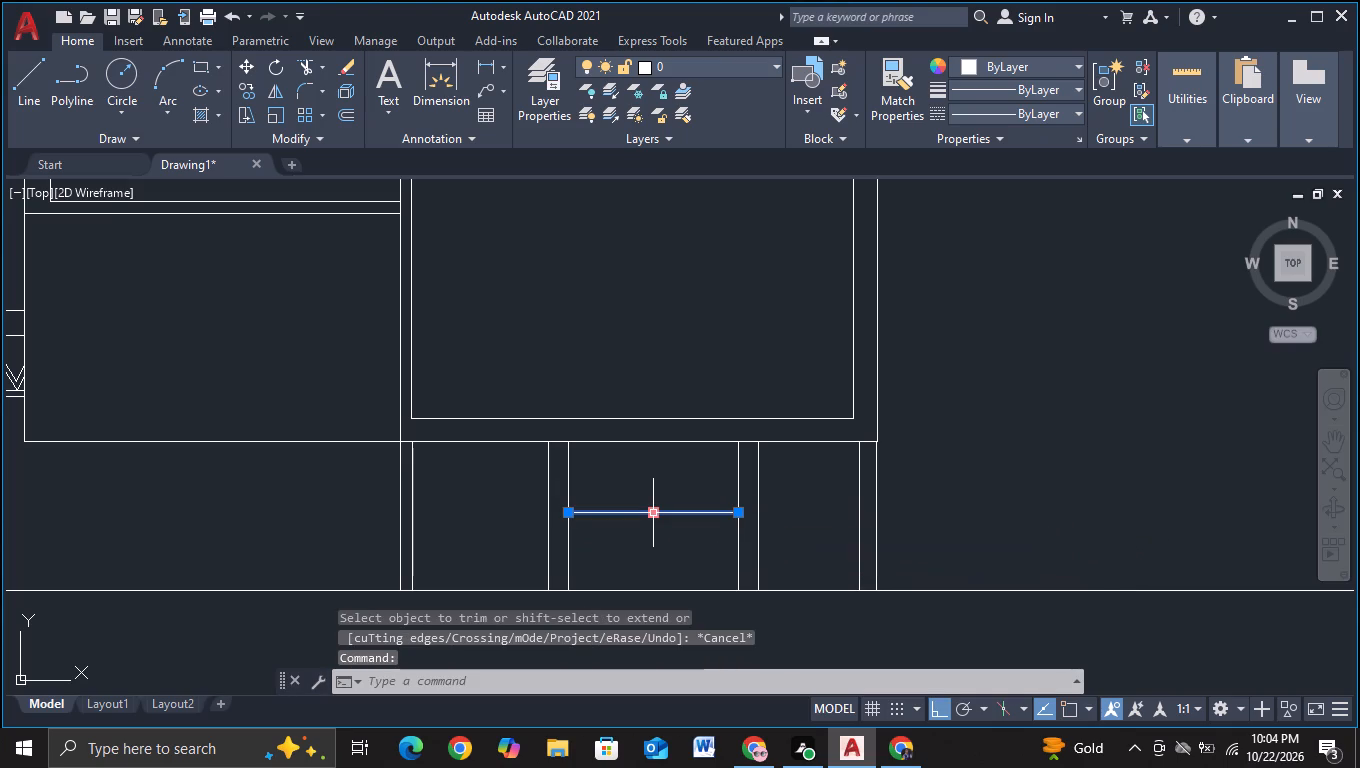
{"action": "key", "text": "c"}
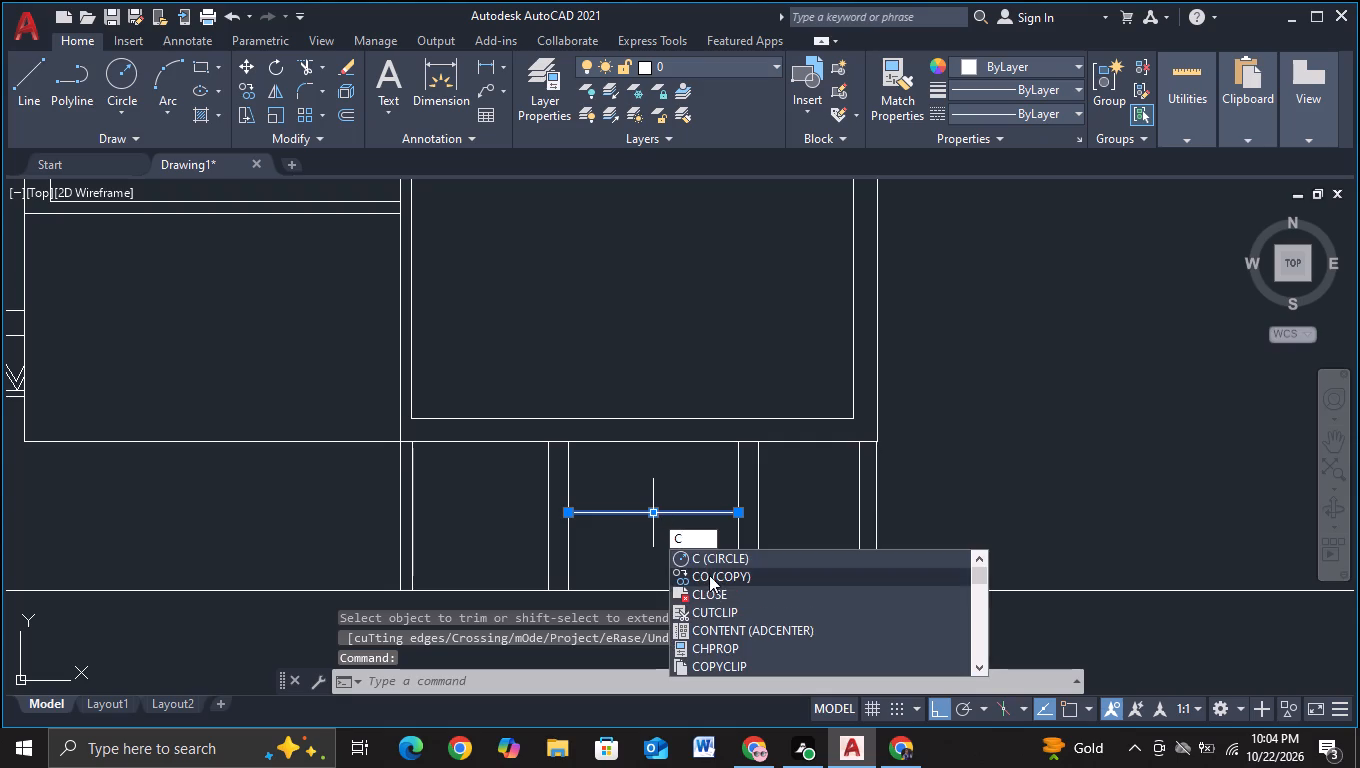
{"action": "left_click", "coordinate": [709, 574]}
{"action": "left_click", "coordinate": [667, 517]}
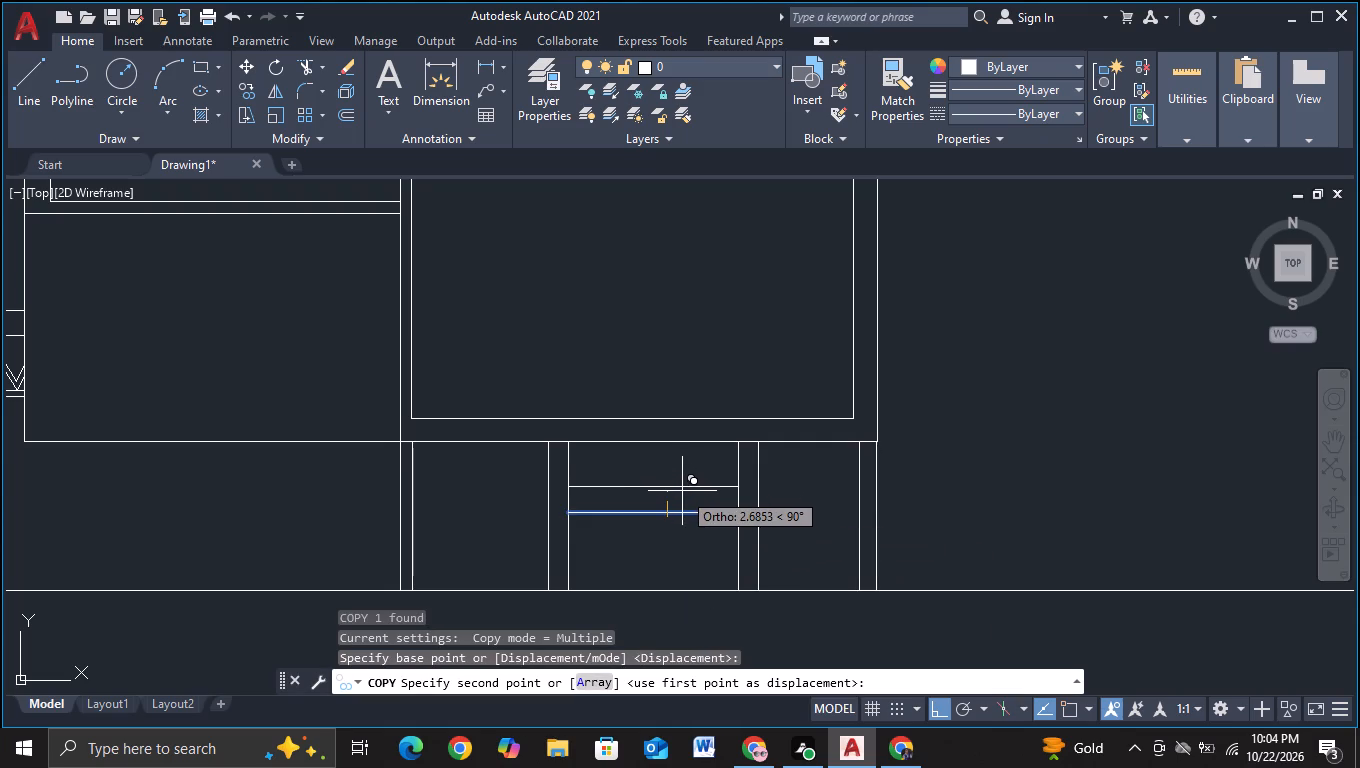
{"action": "left_click", "coordinate": [682, 491]}
{"action": "key", "text": "Escape"}
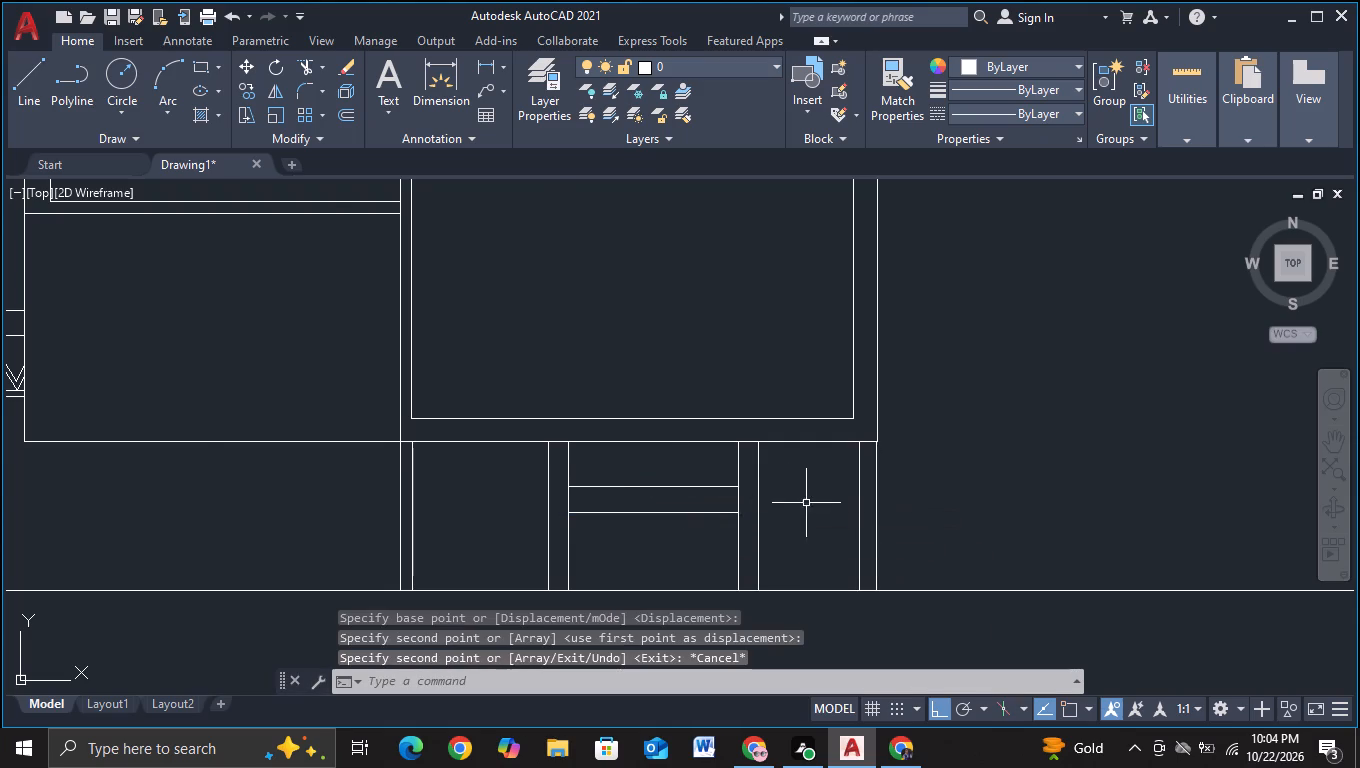
Draw a vertical line near the left intermediate support, from below the ground line up past the crossbeam.
{"action": "scroll", "coordinate": [806, 504], "scroll_direction": "down", "scroll_amount": 1}
{"action": "middle_click_drag", "start_coordinate": [835, 523], "coordinate": [692, 489]}
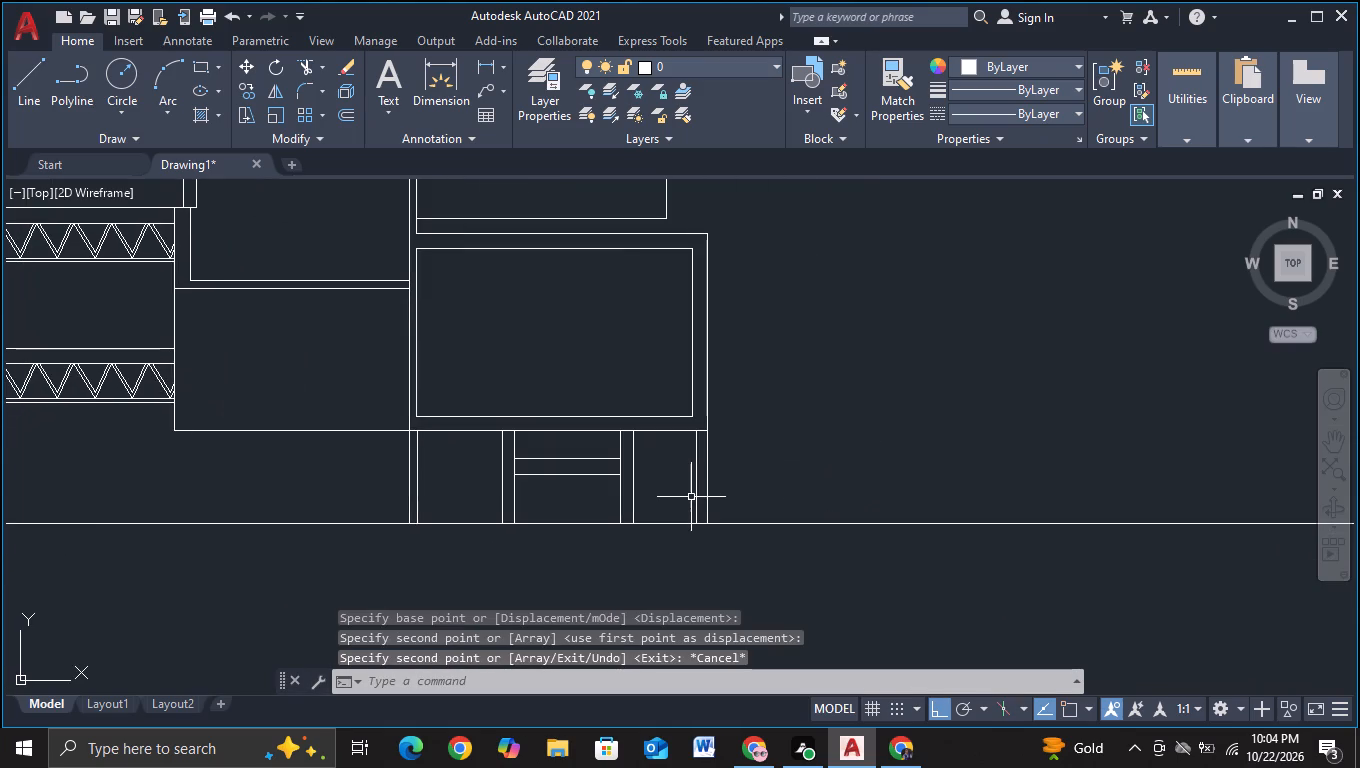
{"action": "left_click", "coordinate": [36, 96]}
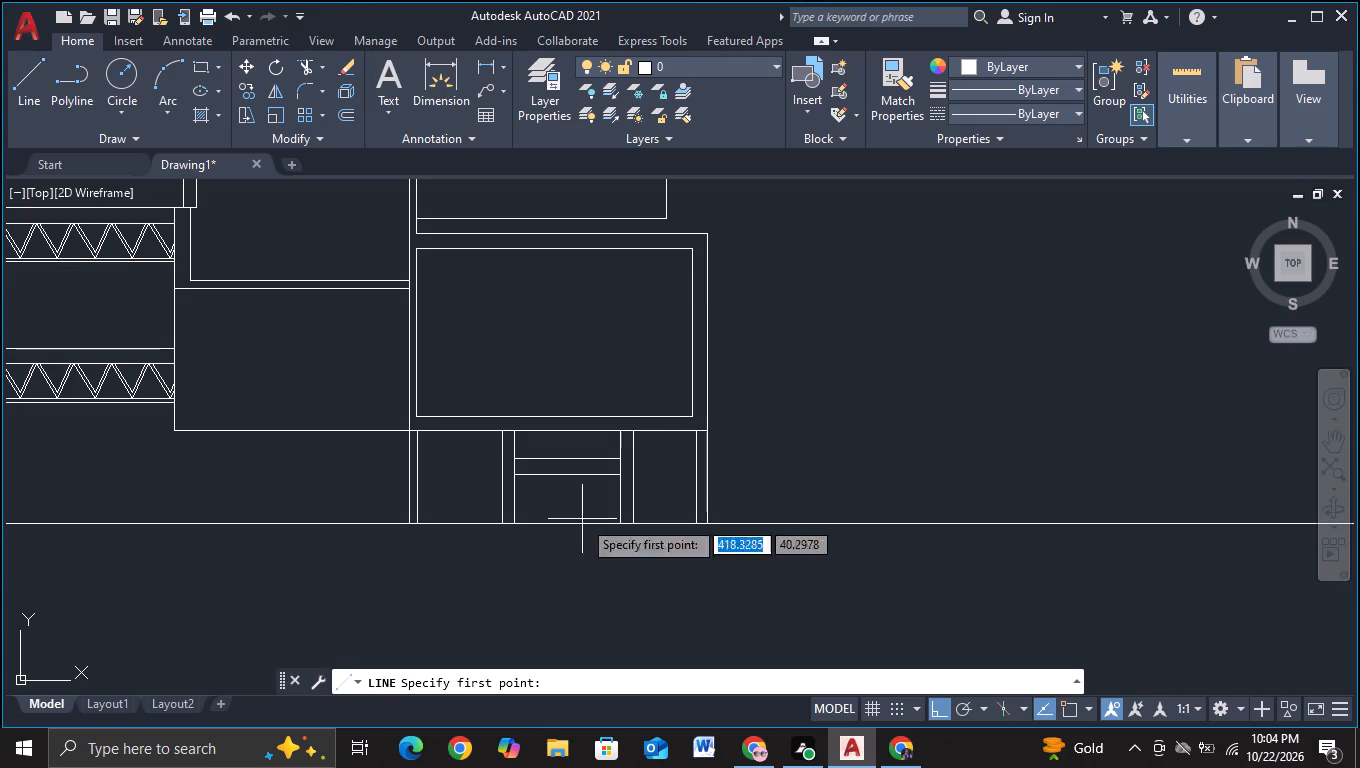
{"action": "left_click", "coordinate": [545, 549]}
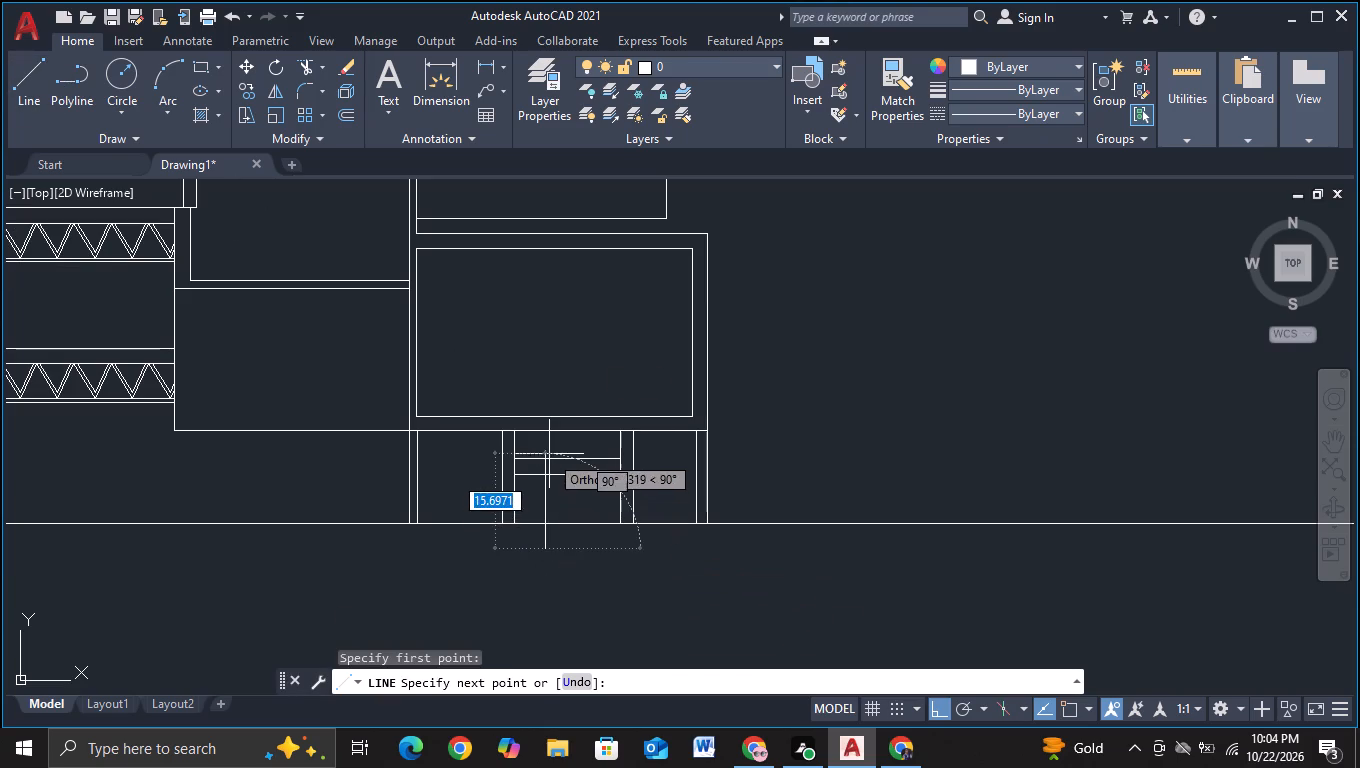
{"action": "left_click", "coordinate": [549, 446]}
{"action": "key", "text": "Escape"}
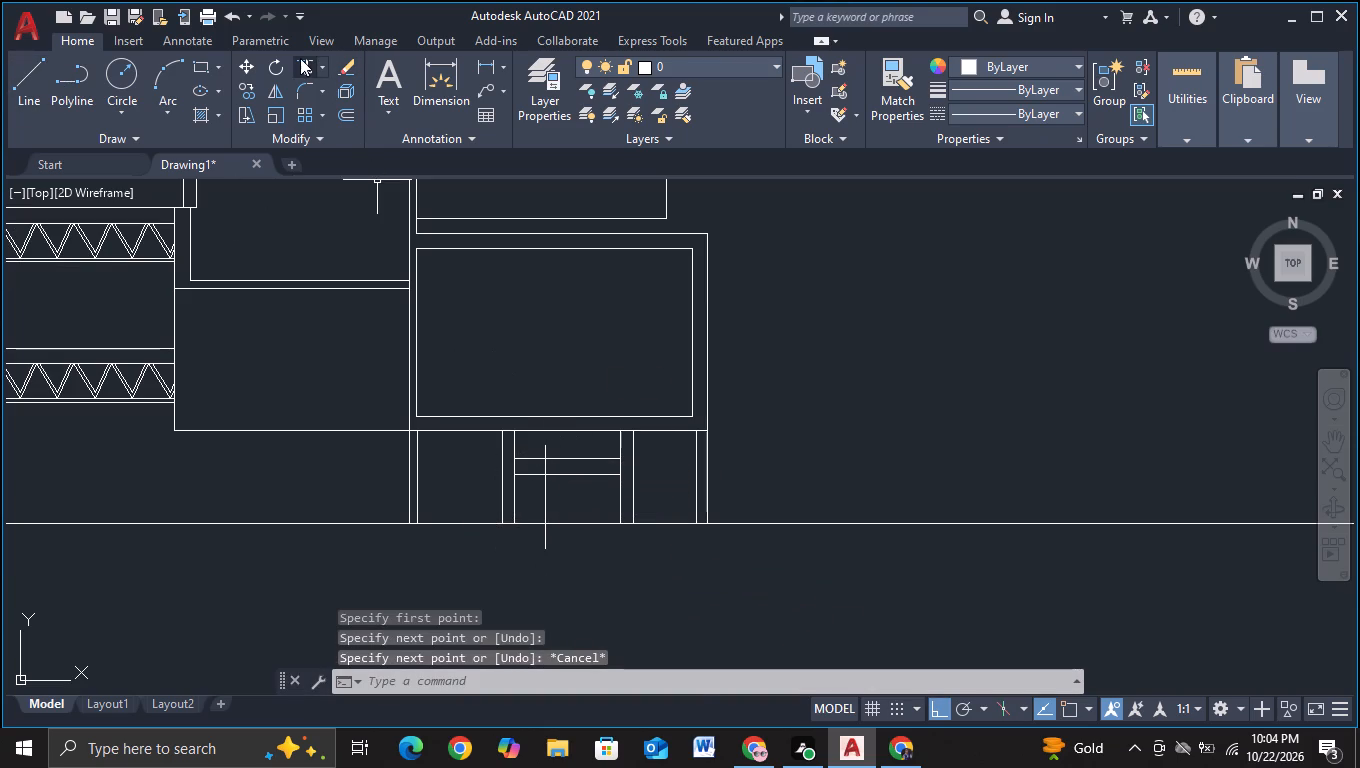
Trim the vertical line's overhangs below the ground line and above the crossbeam's upper line.
{"action": "left_click", "coordinate": [300, 58]}
{"action": "left_click", "coordinate": [521, 542]}
{"action": "left_click", "coordinate": [575, 545]}
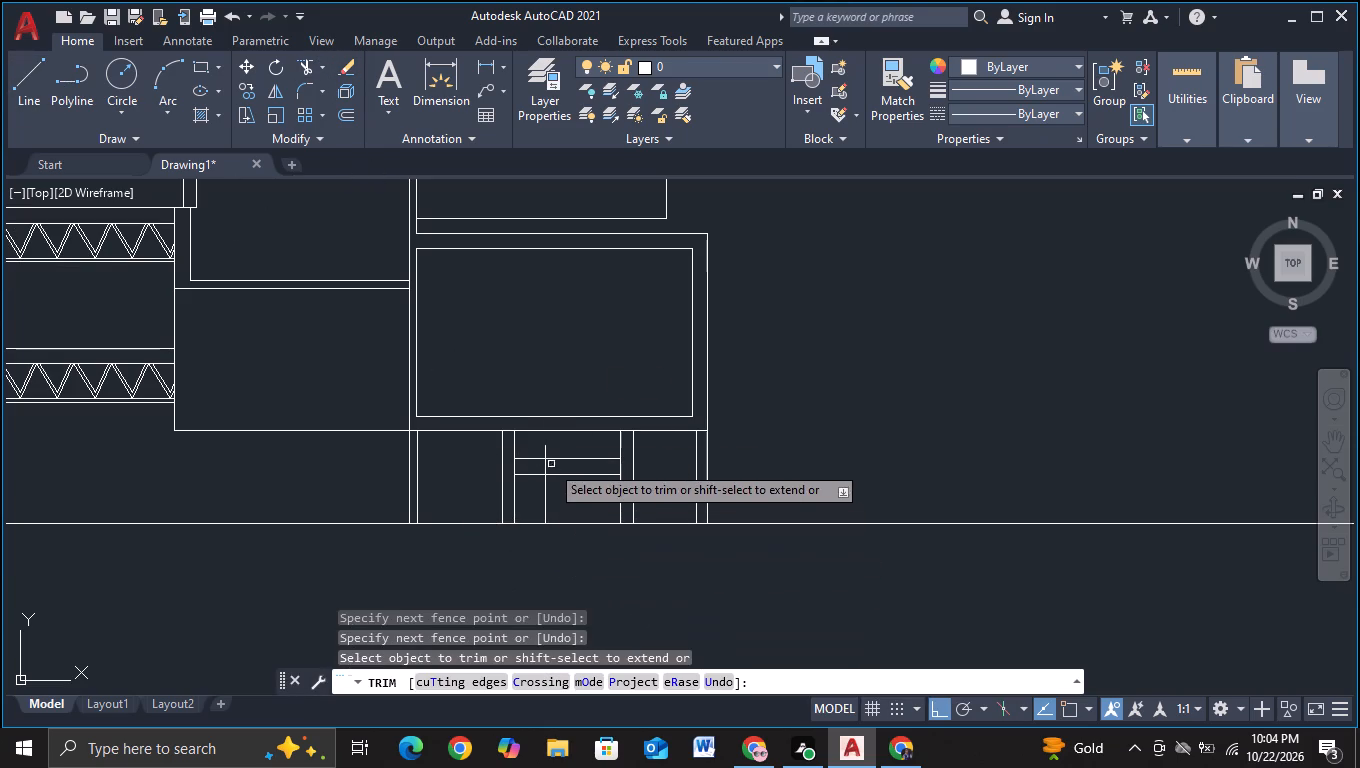
{"action": "left_click", "coordinate": [546, 450]}
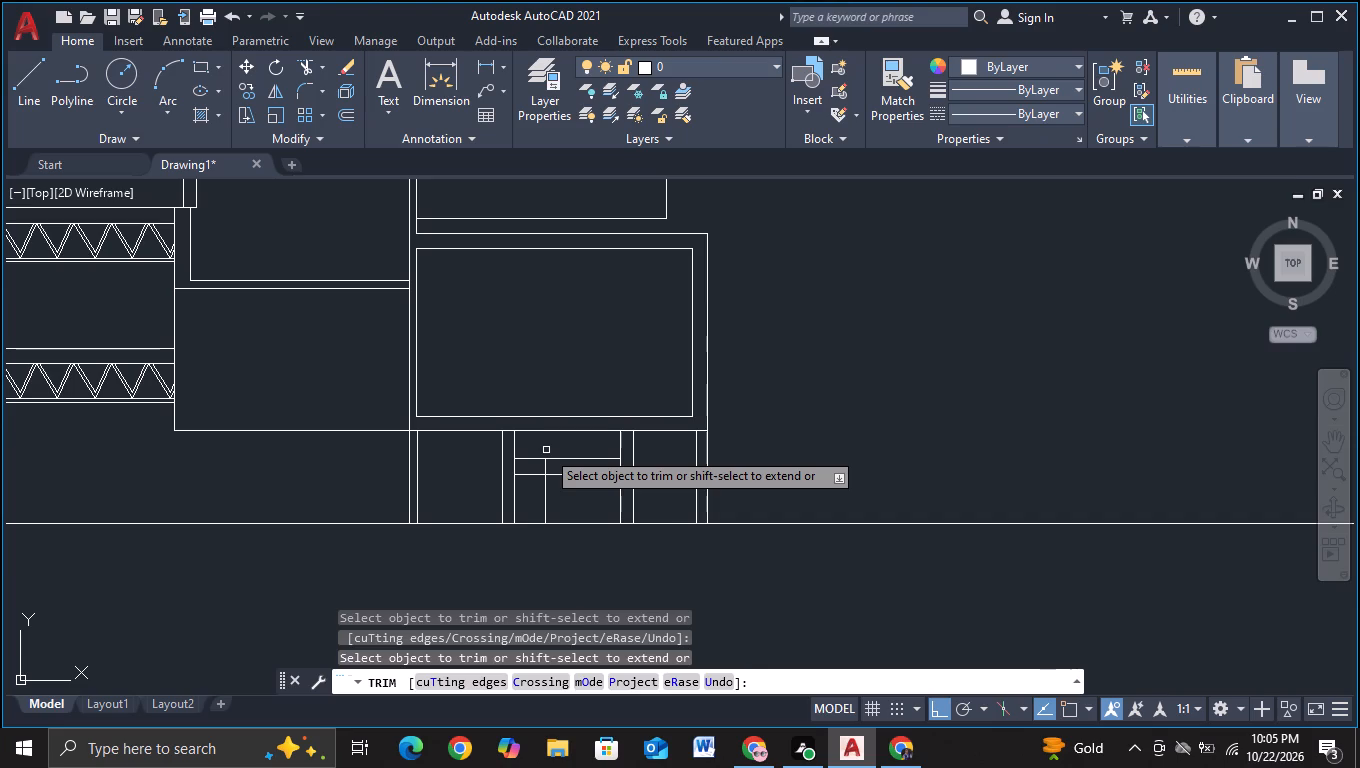
{"action": "key", "text": "Escape"}
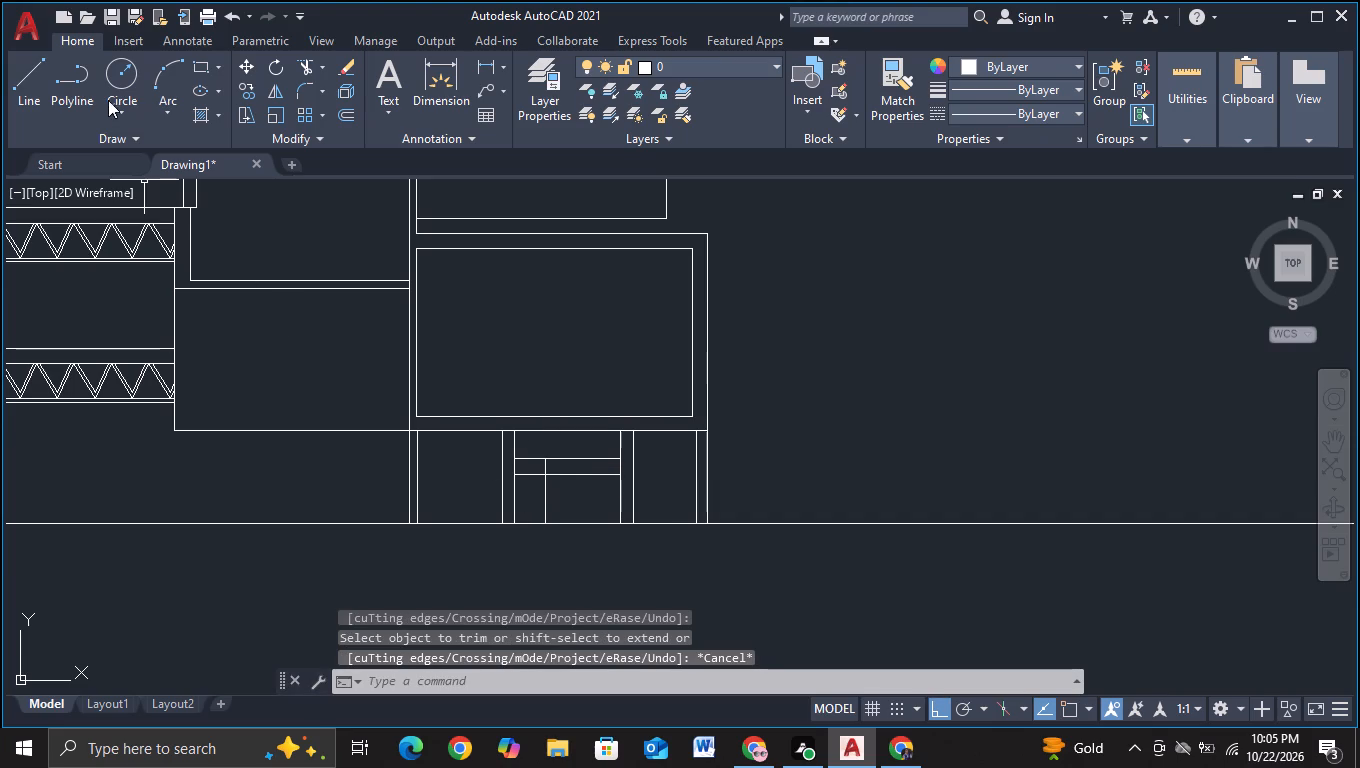
Trim the inner support edges and the vertical line where they pass between the crossbeam's two horizontal lines.
{"action": "left_click", "coordinate": [304, 64]}
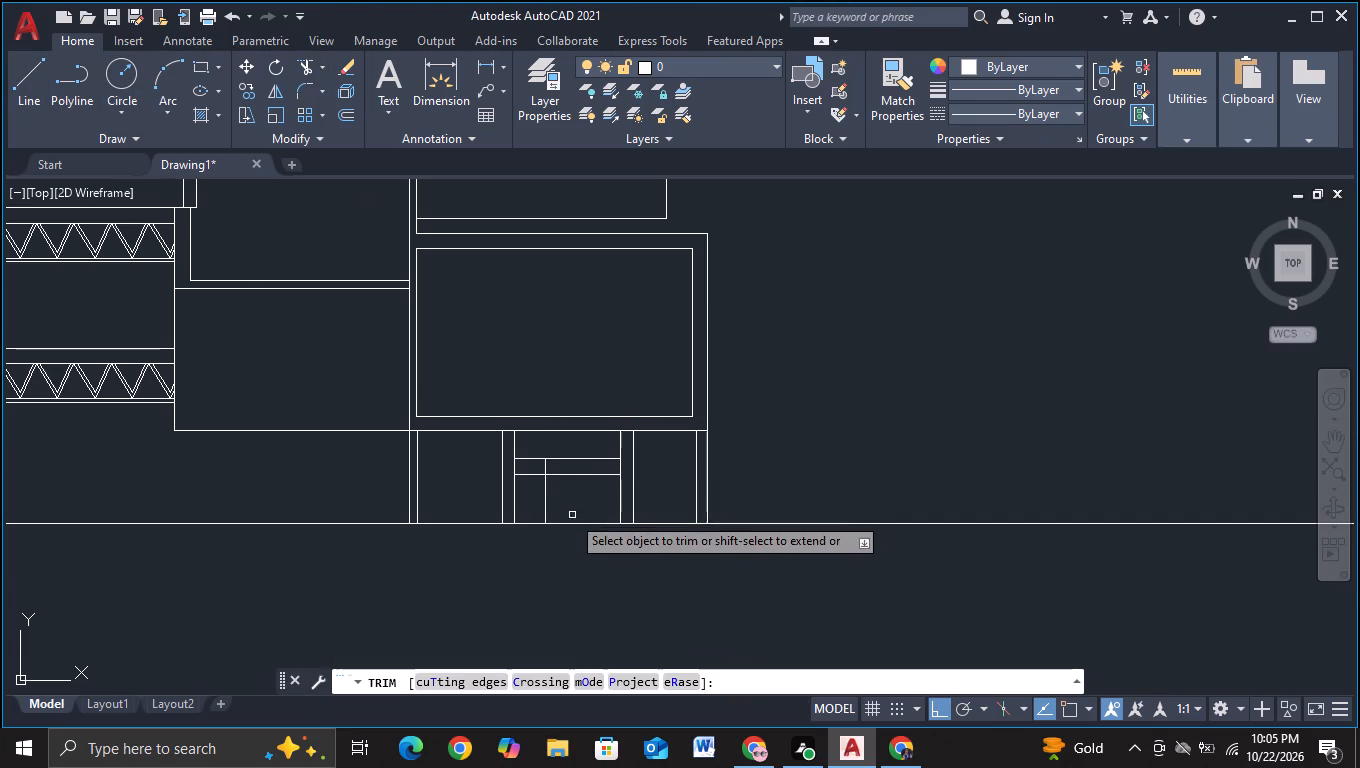
{"action": "left_click", "coordinate": [512, 465]}
{"action": "left_click", "coordinate": [520, 467]}
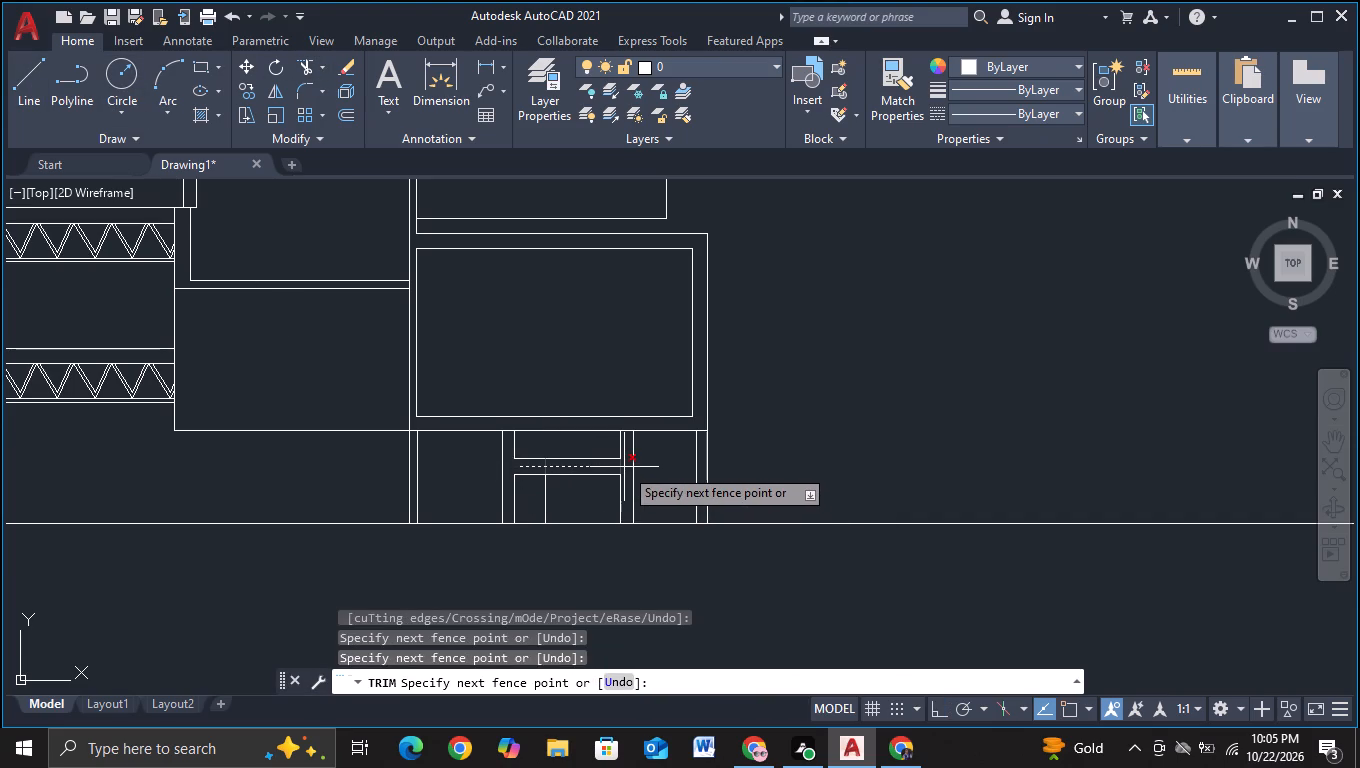
{"action": "left_click", "coordinate": [624, 467]}
{"action": "key", "text": "Escape"}
Copy the vertical line below the crossbeam twice to the right at near-equal spacing, the farther copy about 8.4 units away.
{"action": "left_click", "coordinate": [544, 482]}
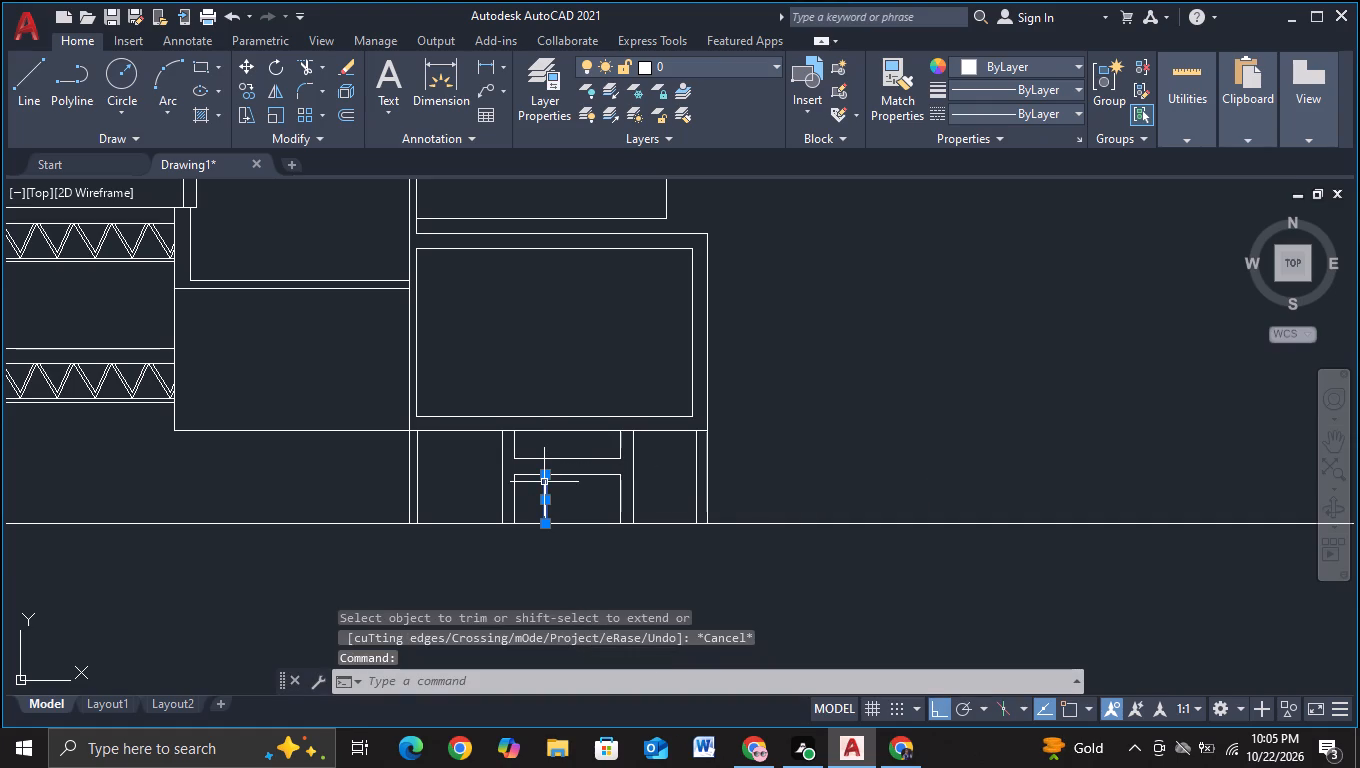
{"action": "key", "text": "c"}
{"action": "left_click", "coordinate": [590, 545]}
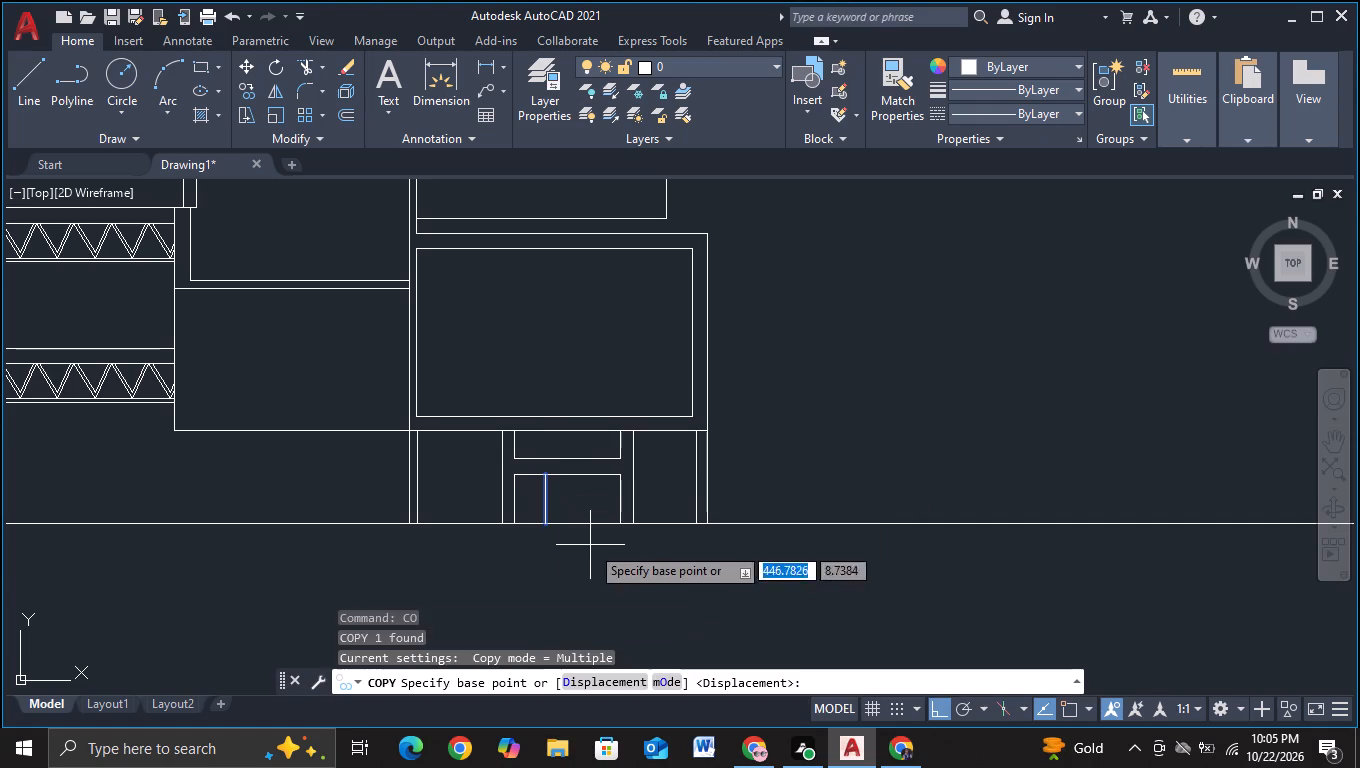
{"action": "left_click", "coordinate": [546, 503]}
{"action": "scroll", "coordinate": [563, 504], "scroll_direction": "up", "scroll_amount": 1}
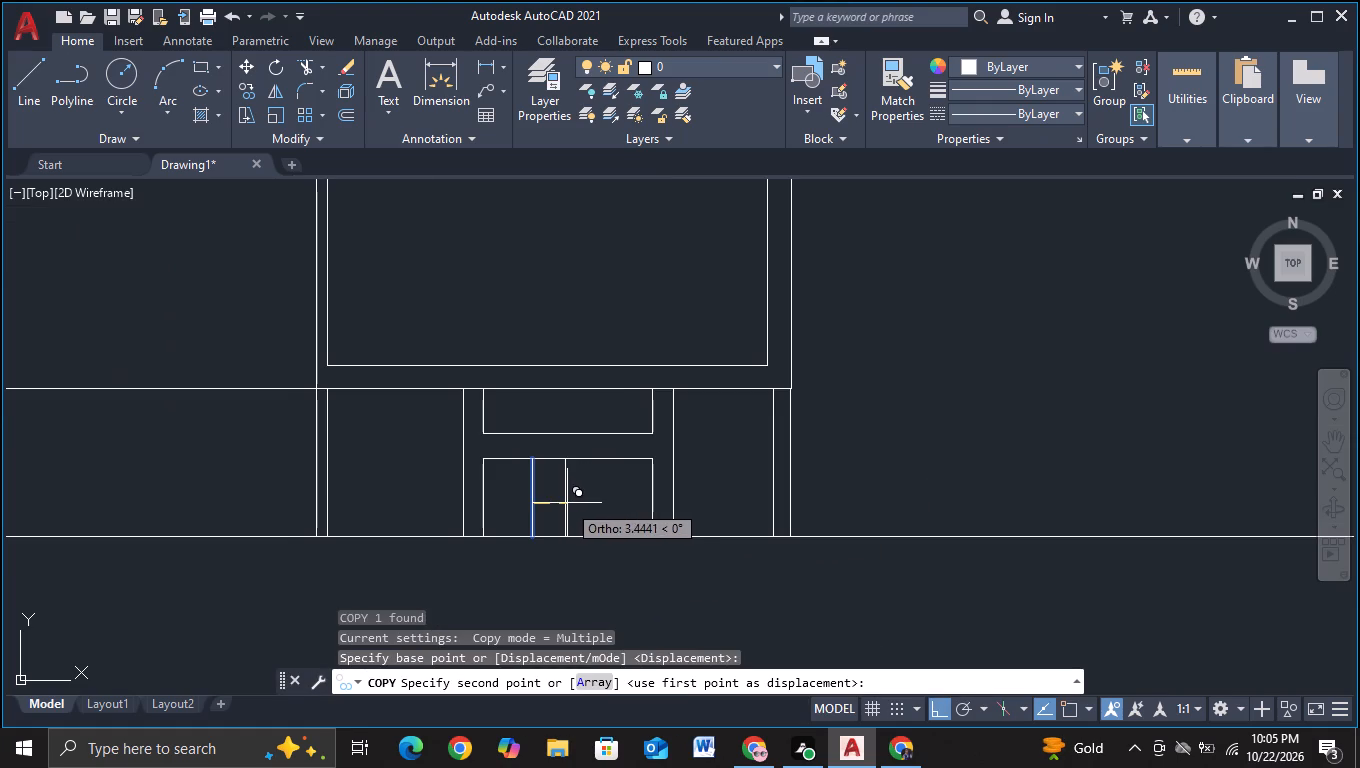
{"action": "left_click", "coordinate": [576, 501]}
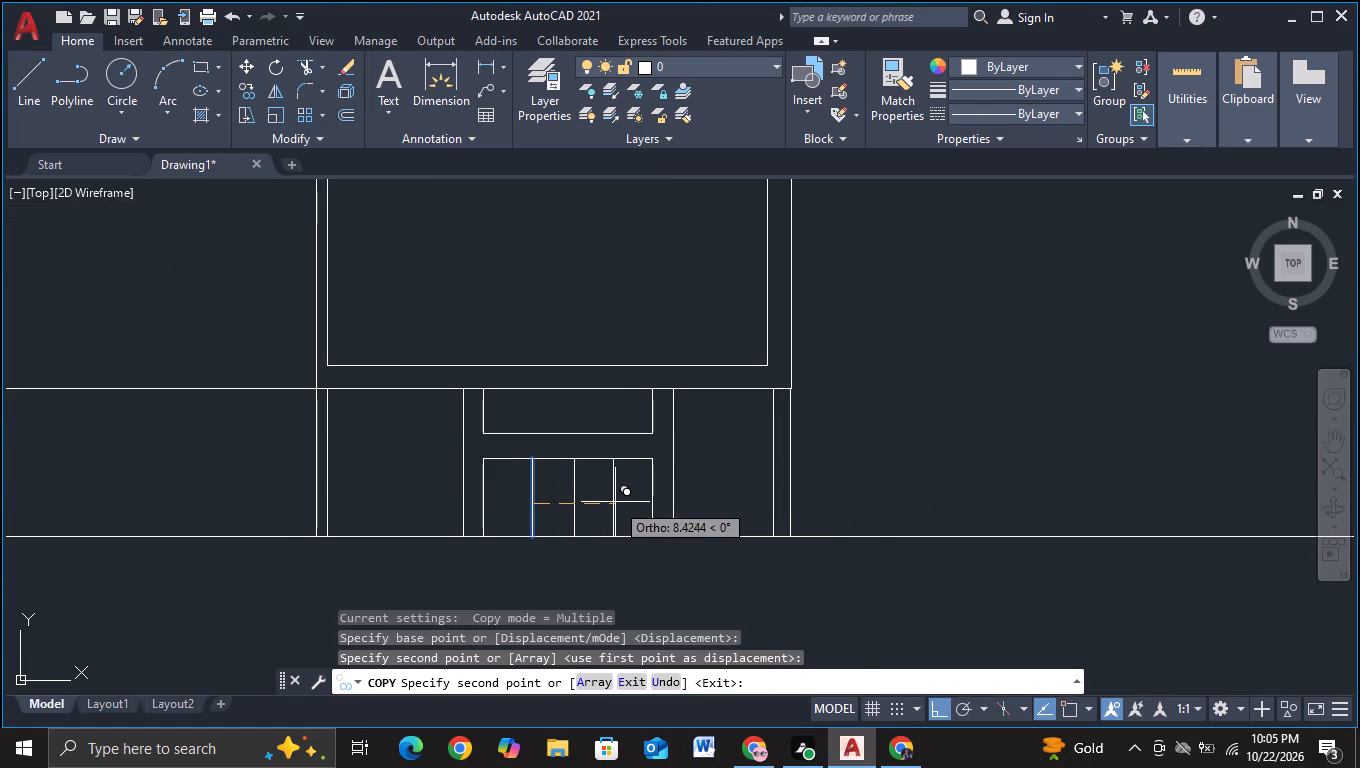
{"action": "left_click", "coordinate": [615, 502]}
{"action": "key", "text": "Escape"}
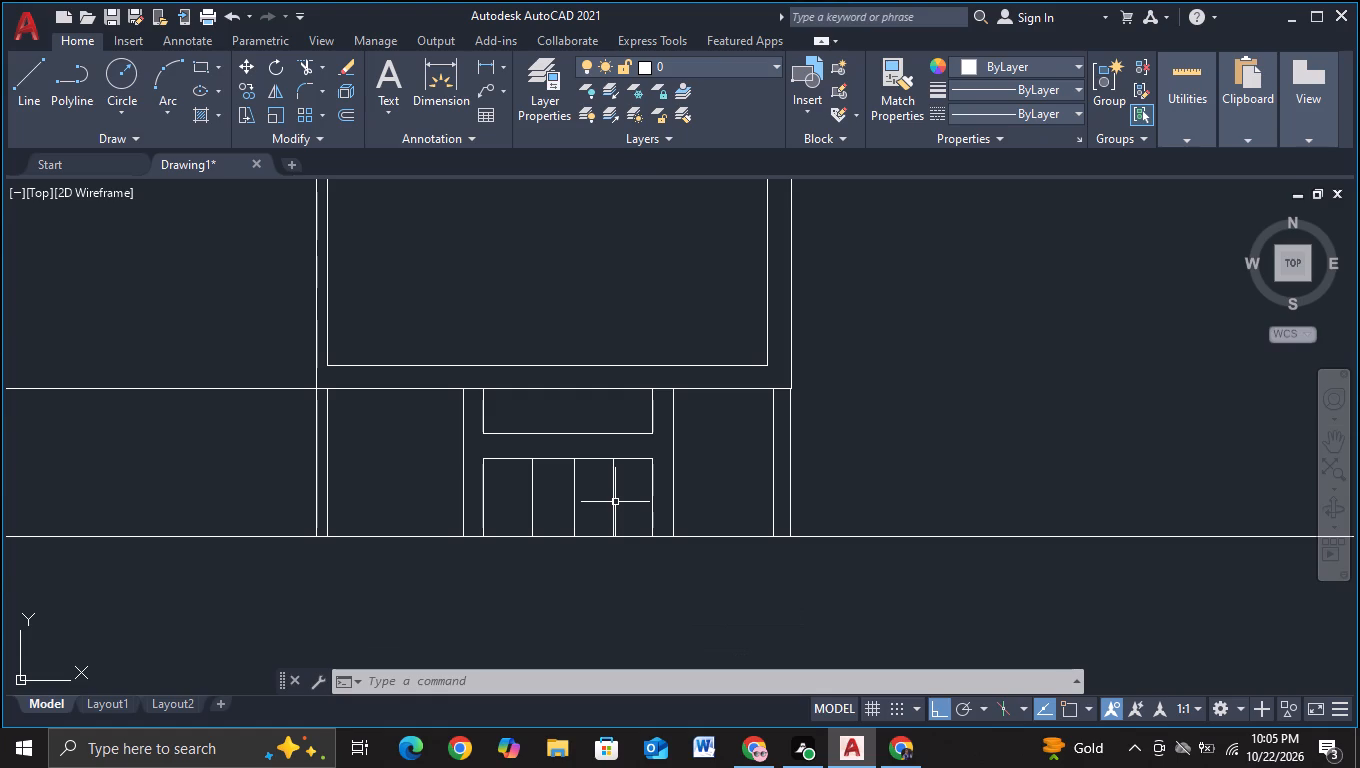
{"action": "key", "text": "Escape"}
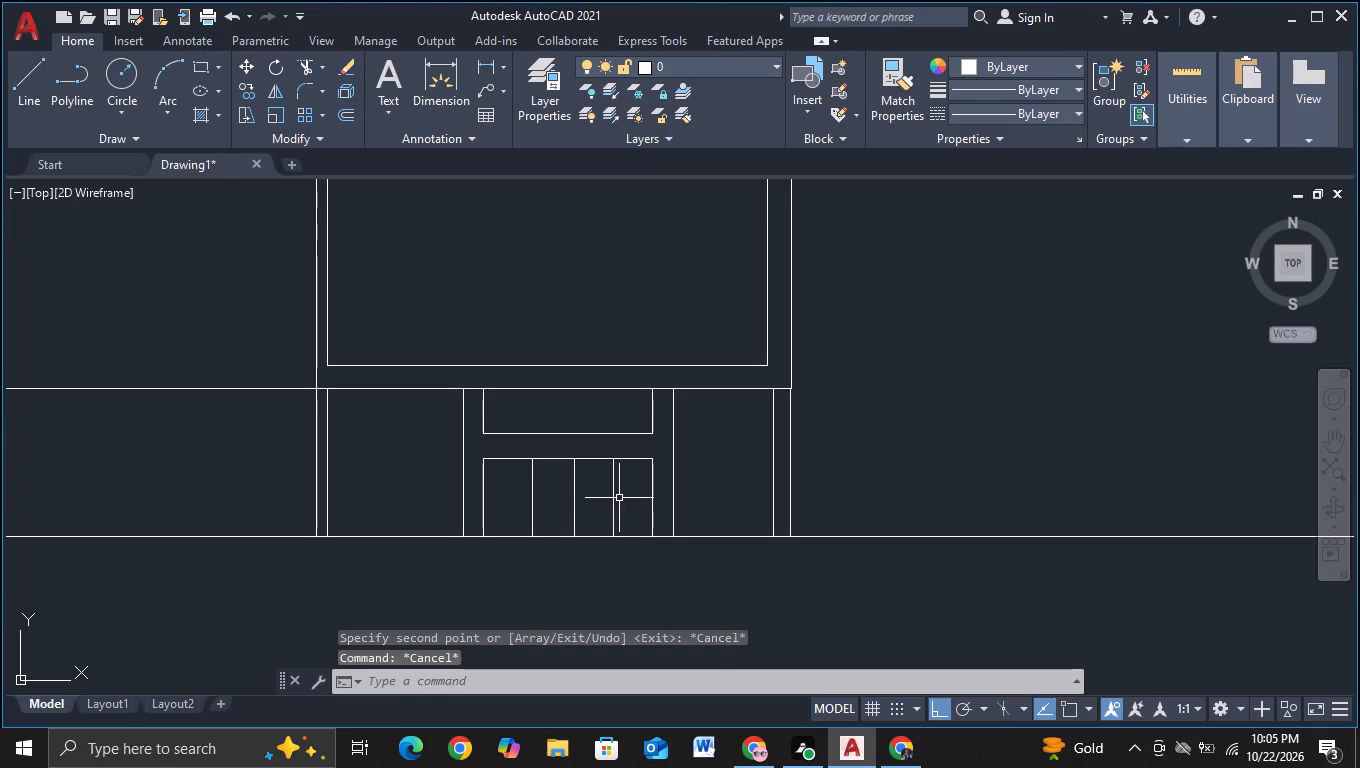
Move the three vertical divider lines below the crossbeam slightly to the left, keeping their spacing.
{"action": "left_click", "coordinate": [620, 498]}
{"action": "left_click", "coordinate": [507, 504]}
{"action": "key", "text": "m"}
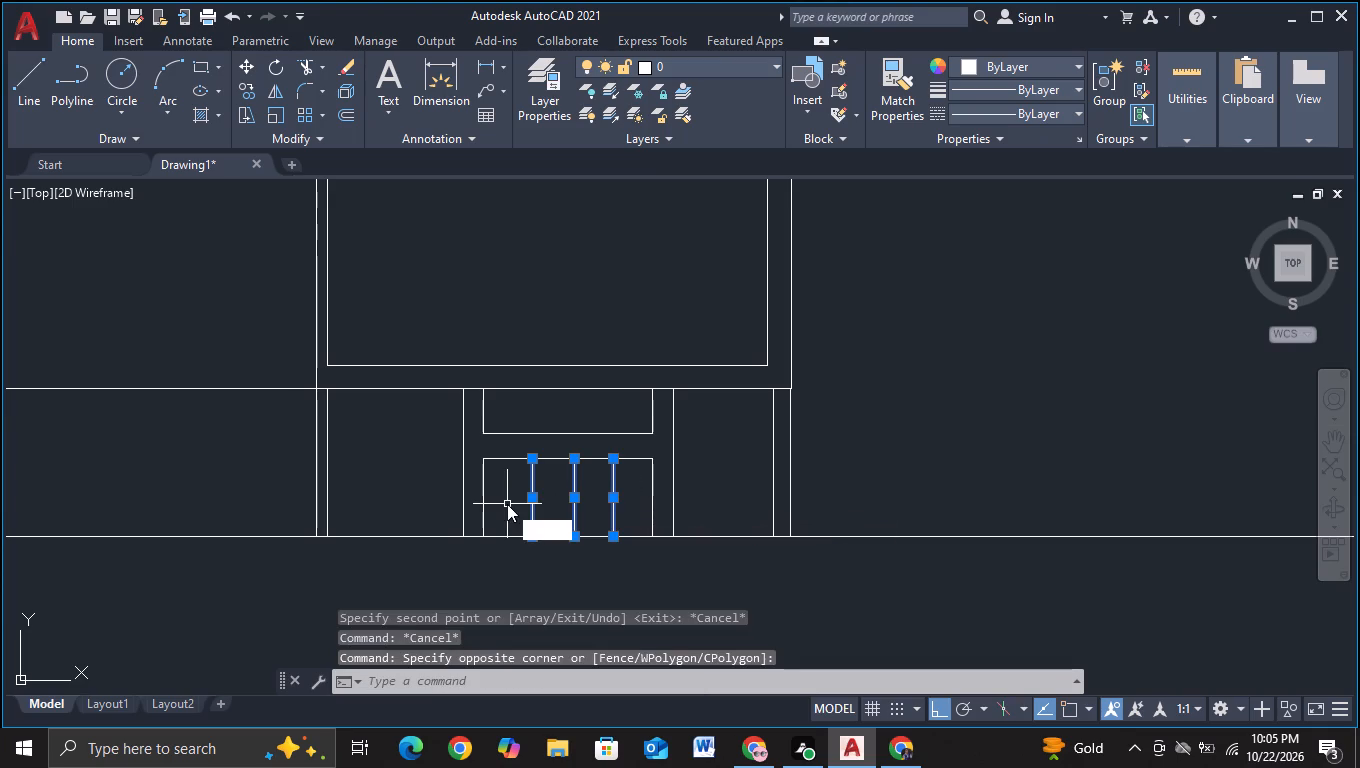
{"action": "left_click", "coordinate": [578, 543]}
{"action": "left_click", "coordinate": [574, 514]}
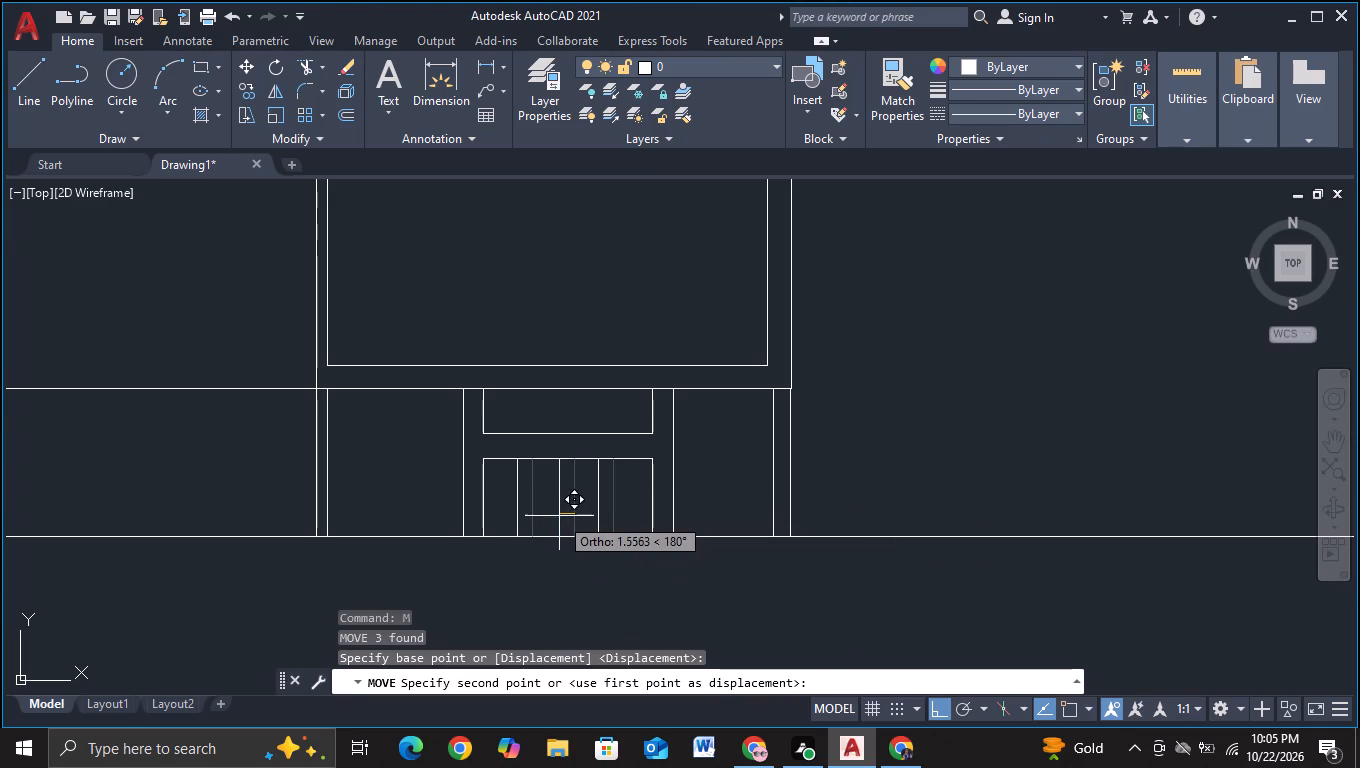
{"action": "left_click", "coordinate": [564, 518]}
Draw three inner frame lines in the upper box: left side, top about 36 units long, and right side about 29 units down past the box bottom.
{"action": "scroll", "coordinate": [687, 535], "scroll_direction": "down", "scroll_amount": 2}
{"action": "middle_click_drag", "start_coordinate": [762, 571], "coordinate": [594, 575]}
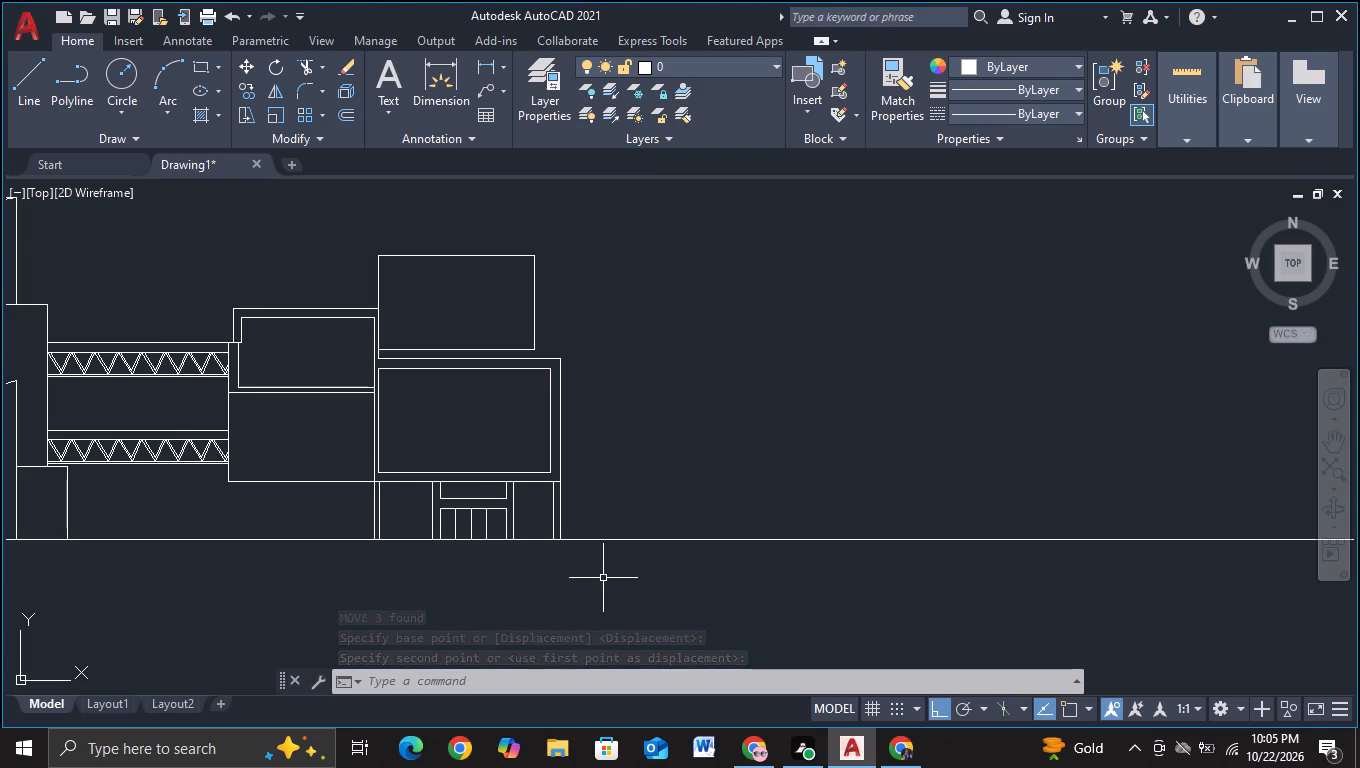
{"action": "middle_click_drag", "start_coordinate": [603, 578], "coordinate": [500, 585]}
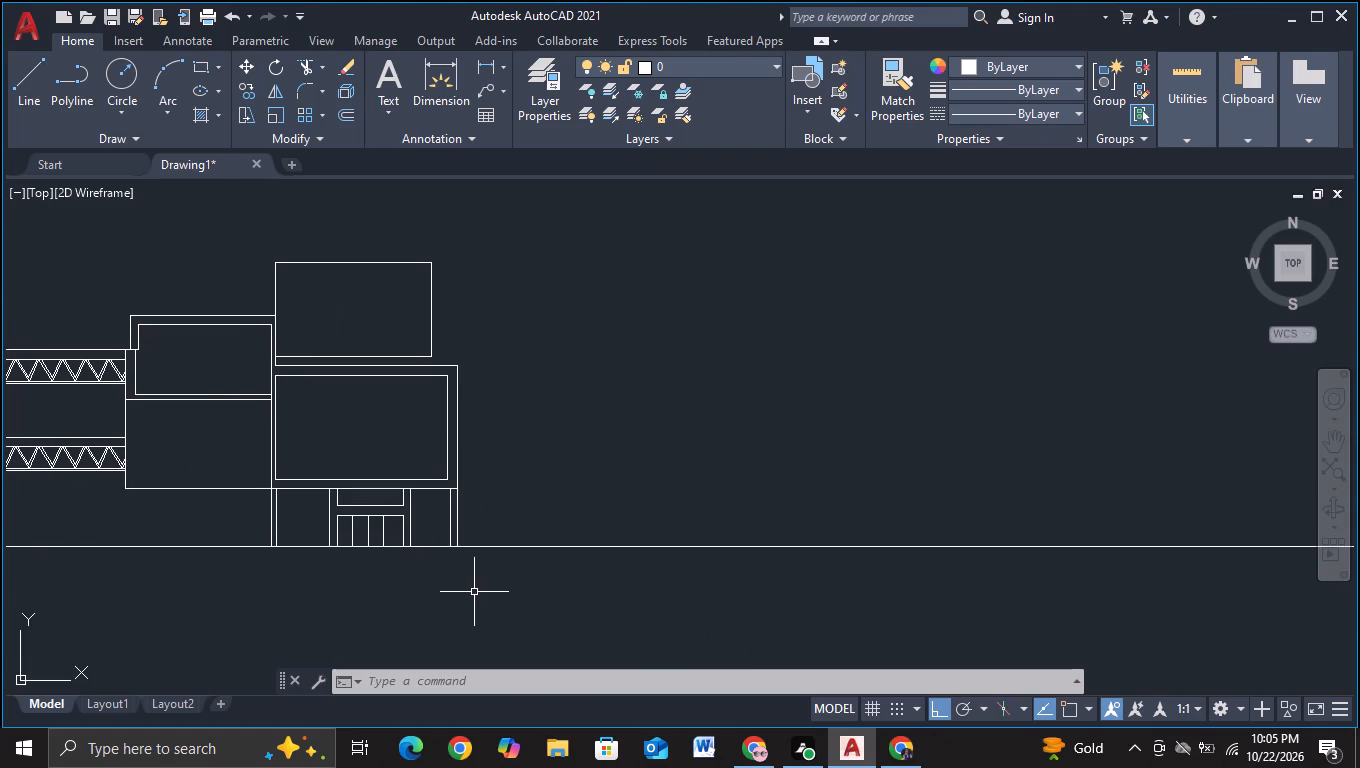
{"action": "left_click", "coordinate": [24, 104]}
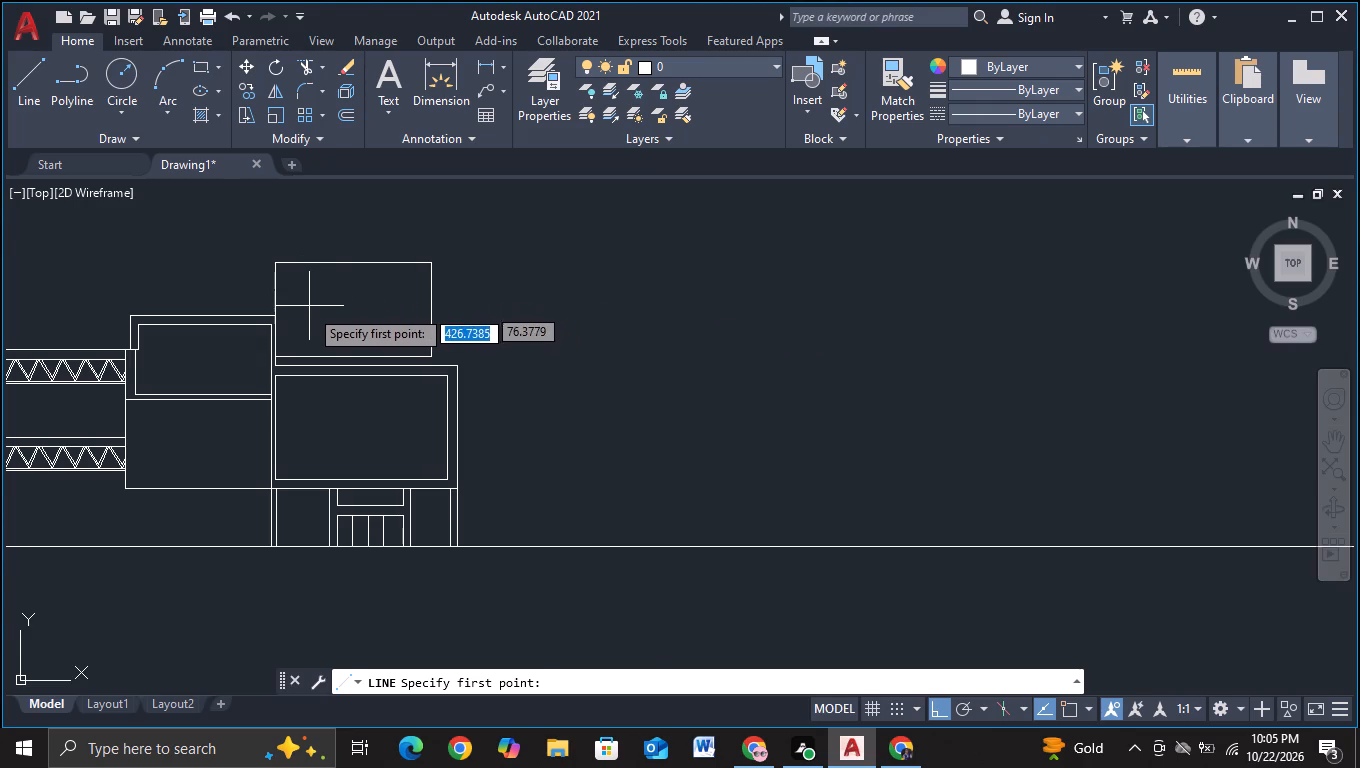
{"action": "scroll", "coordinate": [310, 309], "scroll_direction": "up", "scroll_amount": 2}
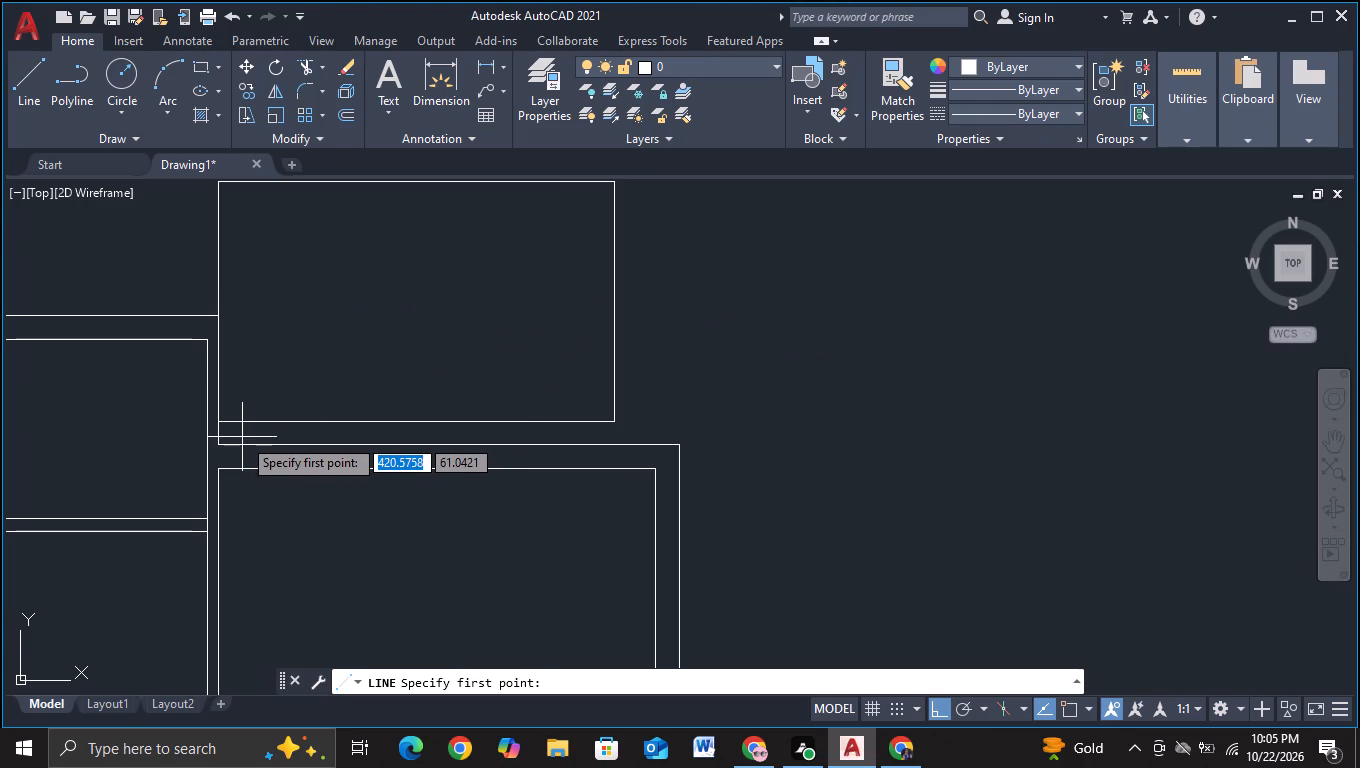
{"action": "left_click", "coordinate": [241, 437]}
{"action": "middle_click_drag", "start_coordinate": [250, 268], "coordinate": [230, 405]}
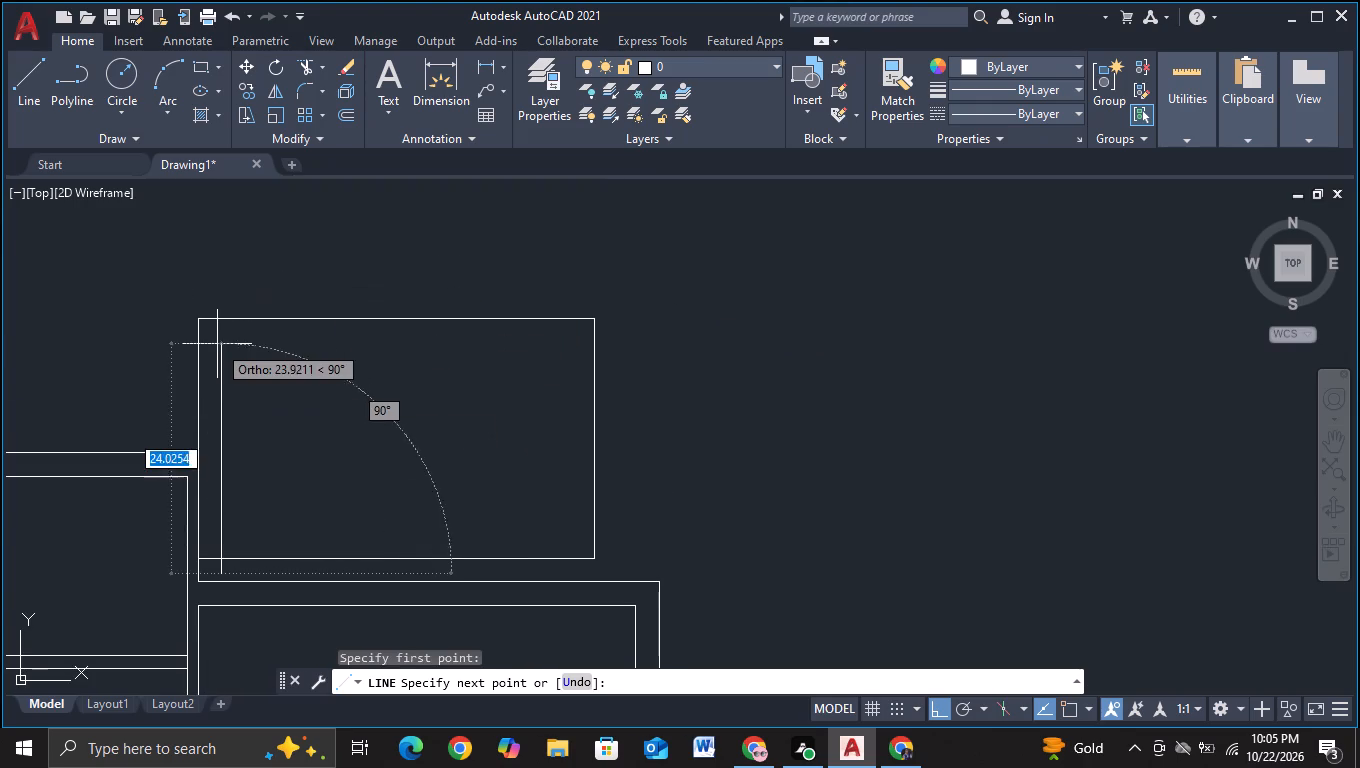
{"action": "left_click", "coordinate": [216, 335]}
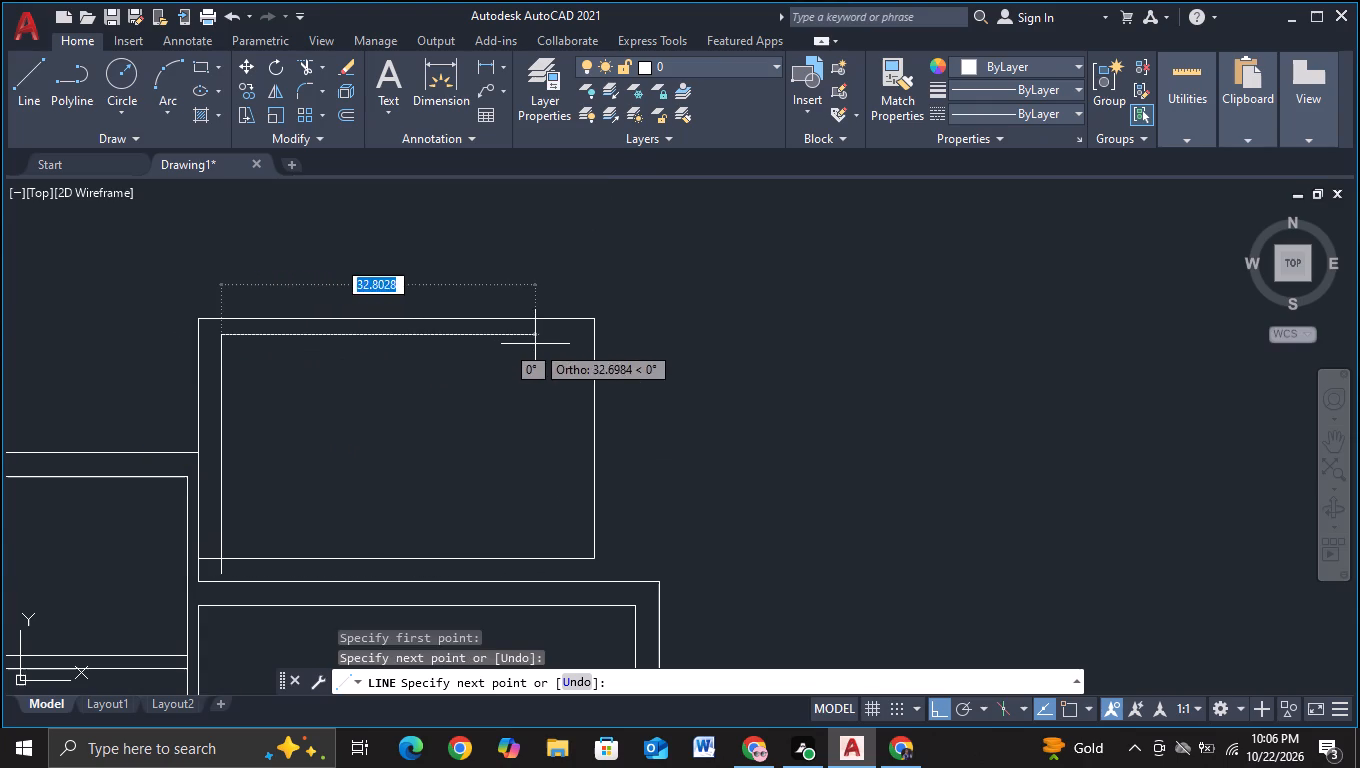
{"action": "left_click", "coordinate": [566, 344]}
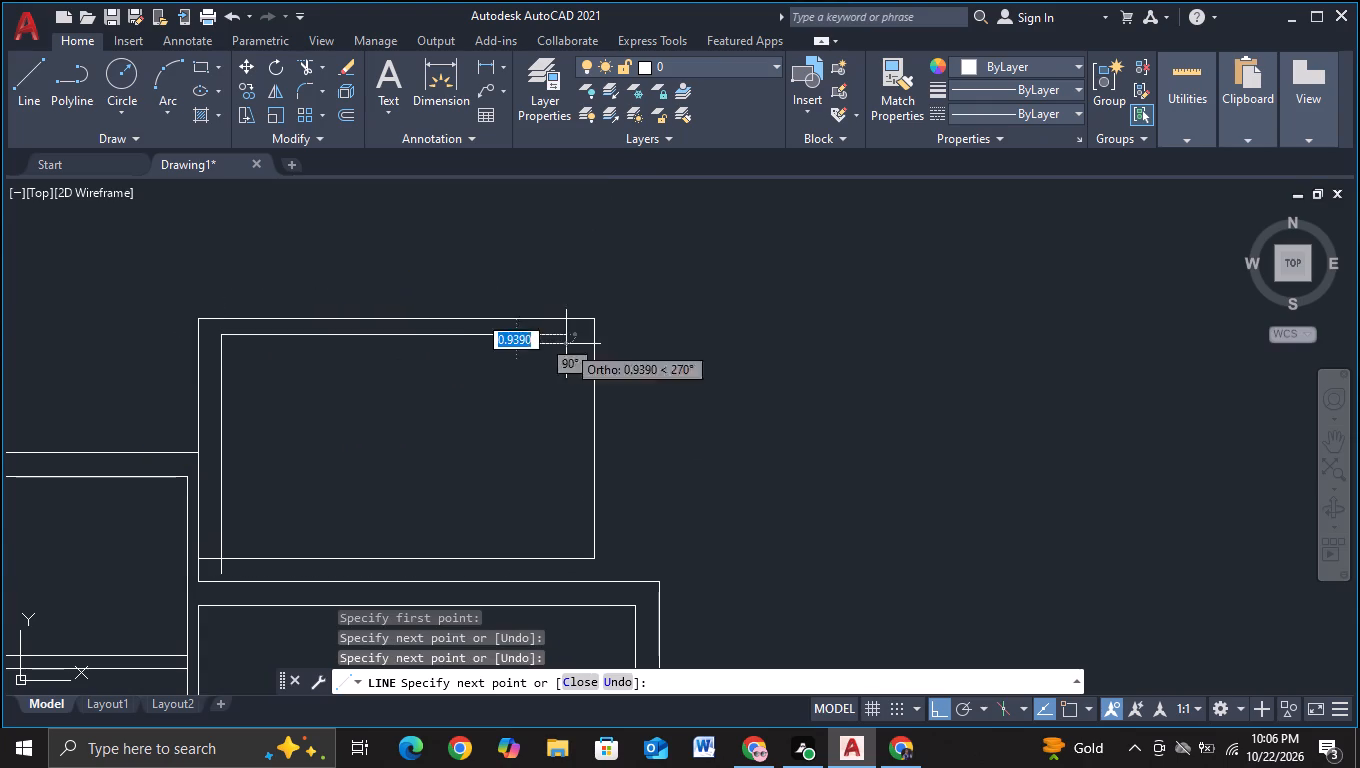
{"action": "middle_click_drag", "start_coordinate": [565, 568], "coordinate": [559, 468]}
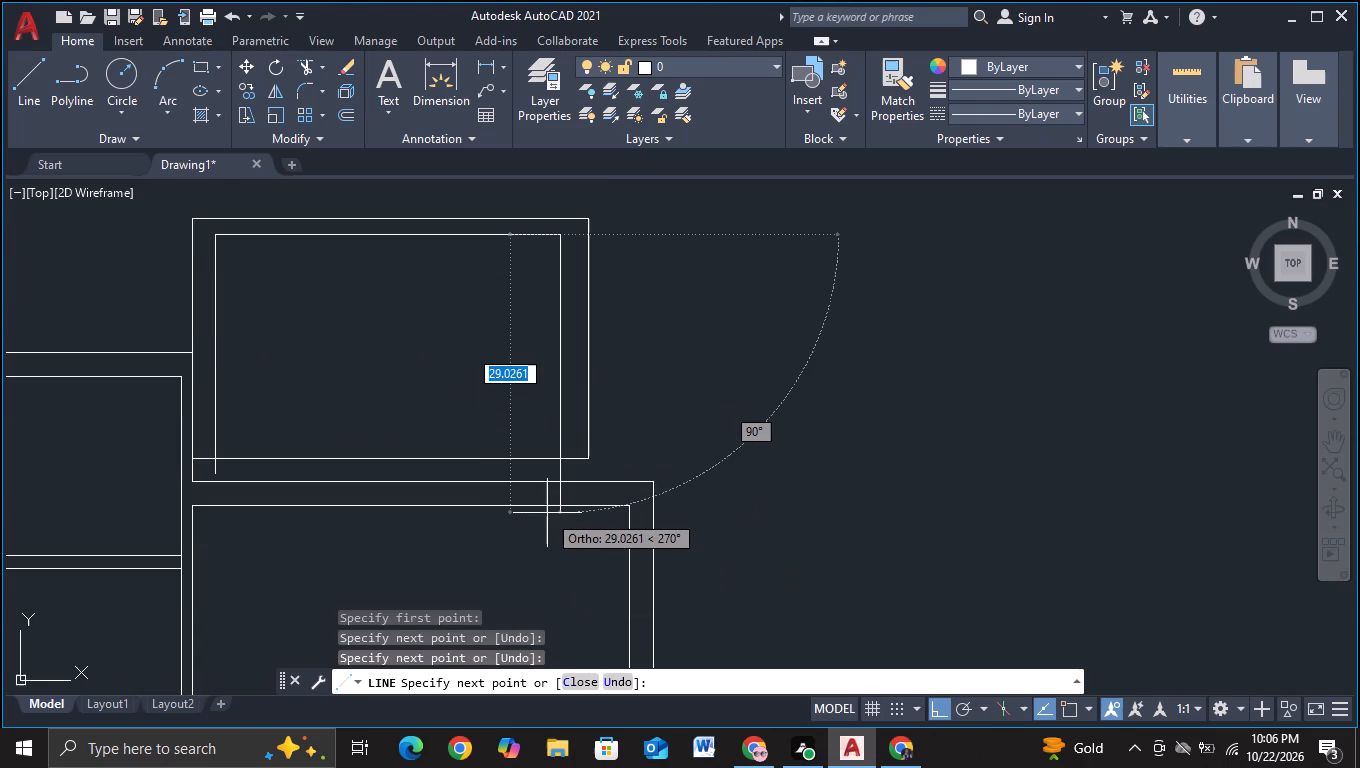
{"action": "left_click", "coordinate": [547, 513]}
{"action": "key", "text": "Escape"}
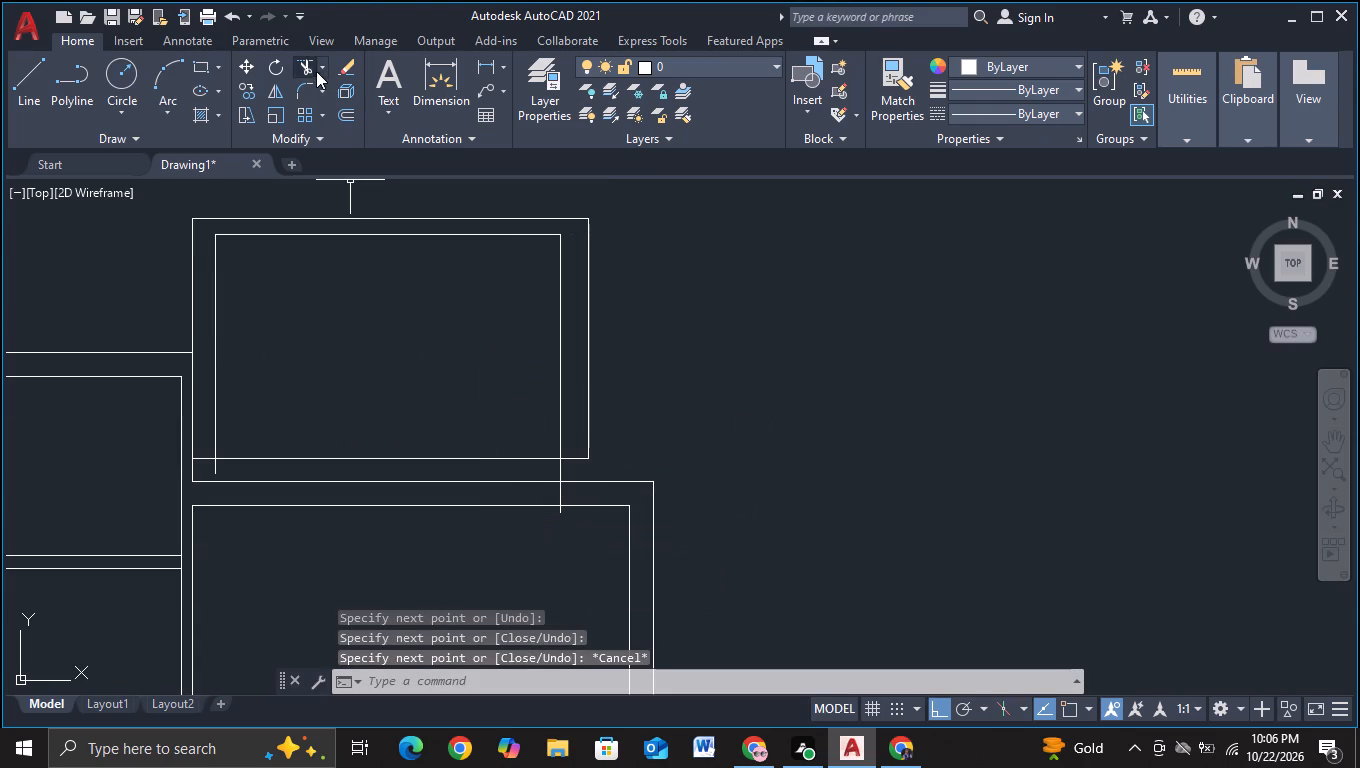
Trim the inner frame's side lines below the upper box's bottom line, and that line's end pieces outside the inner frame.
{"action": "left_click", "coordinate": [297, 68]}
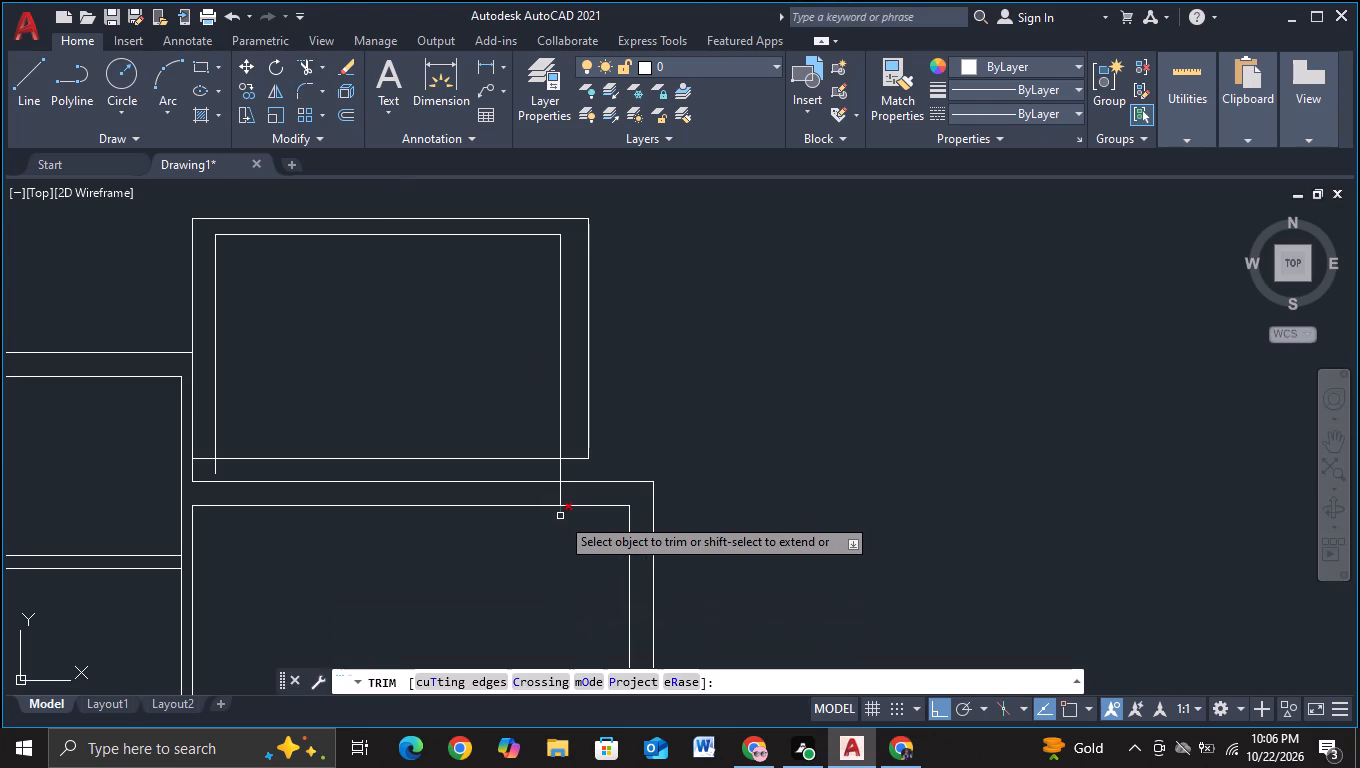
{"action": "left_click", "coordinate": [560, 516]}
{"action": "left_click", "coordinate": [558, 500]}
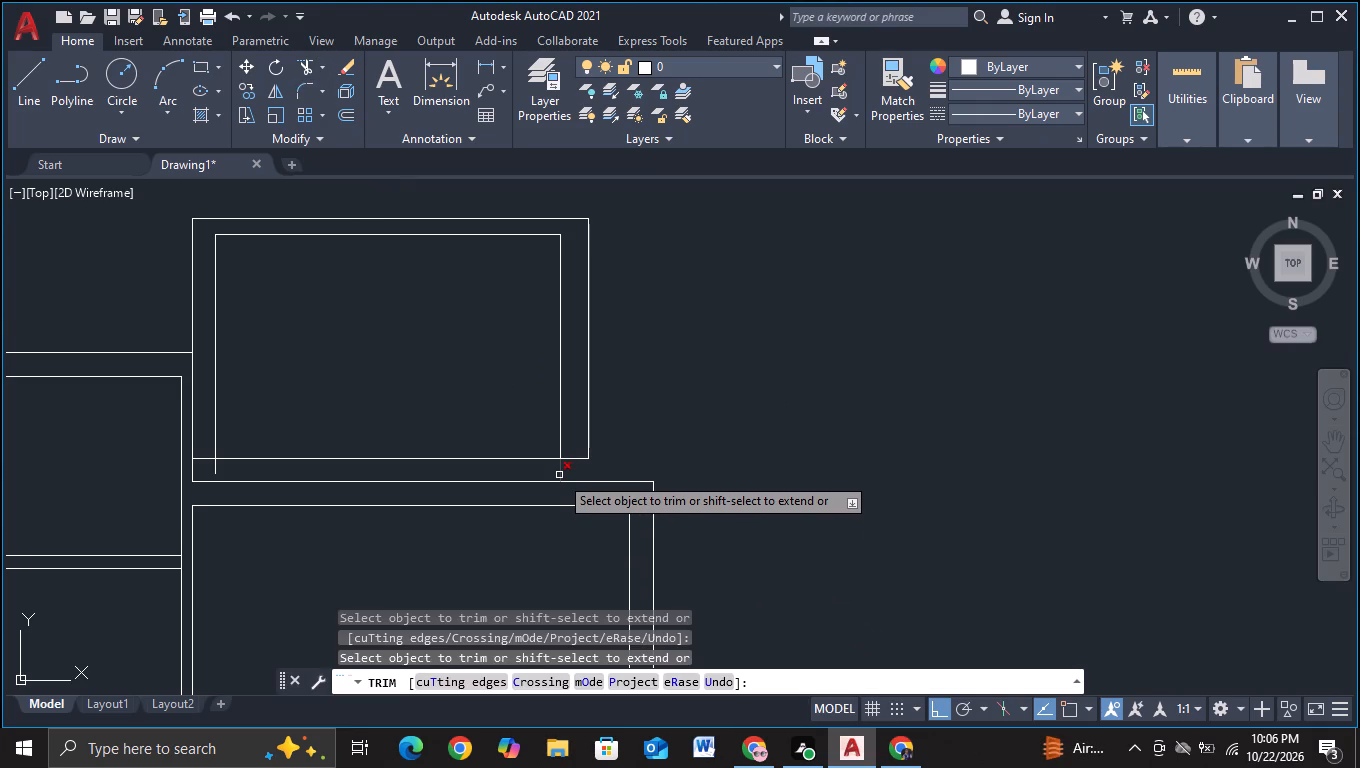
{"action": "left_click", "coordinate": [559, 475]}
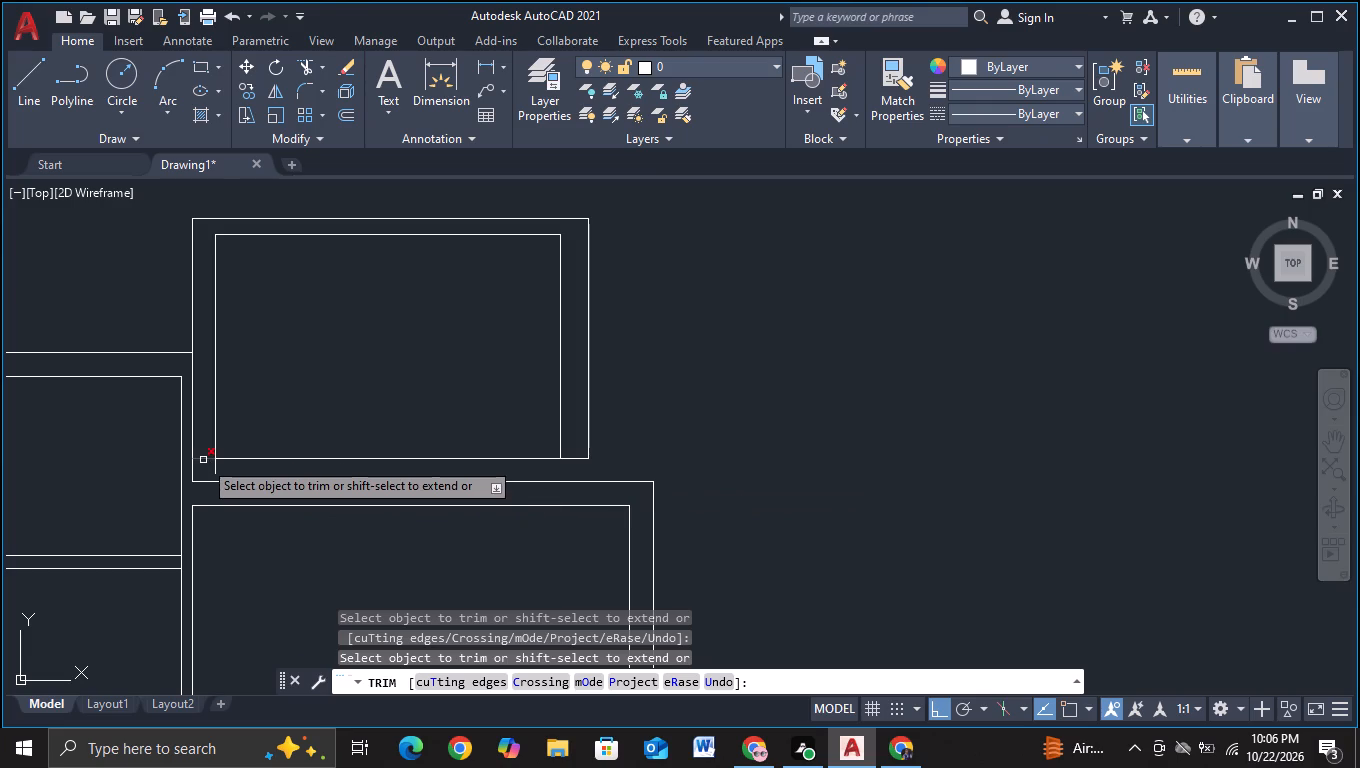
{"action": "left_click", "coordinate": [203, 459]}
{"action": "left_click", "coordinate": [217, 472]}
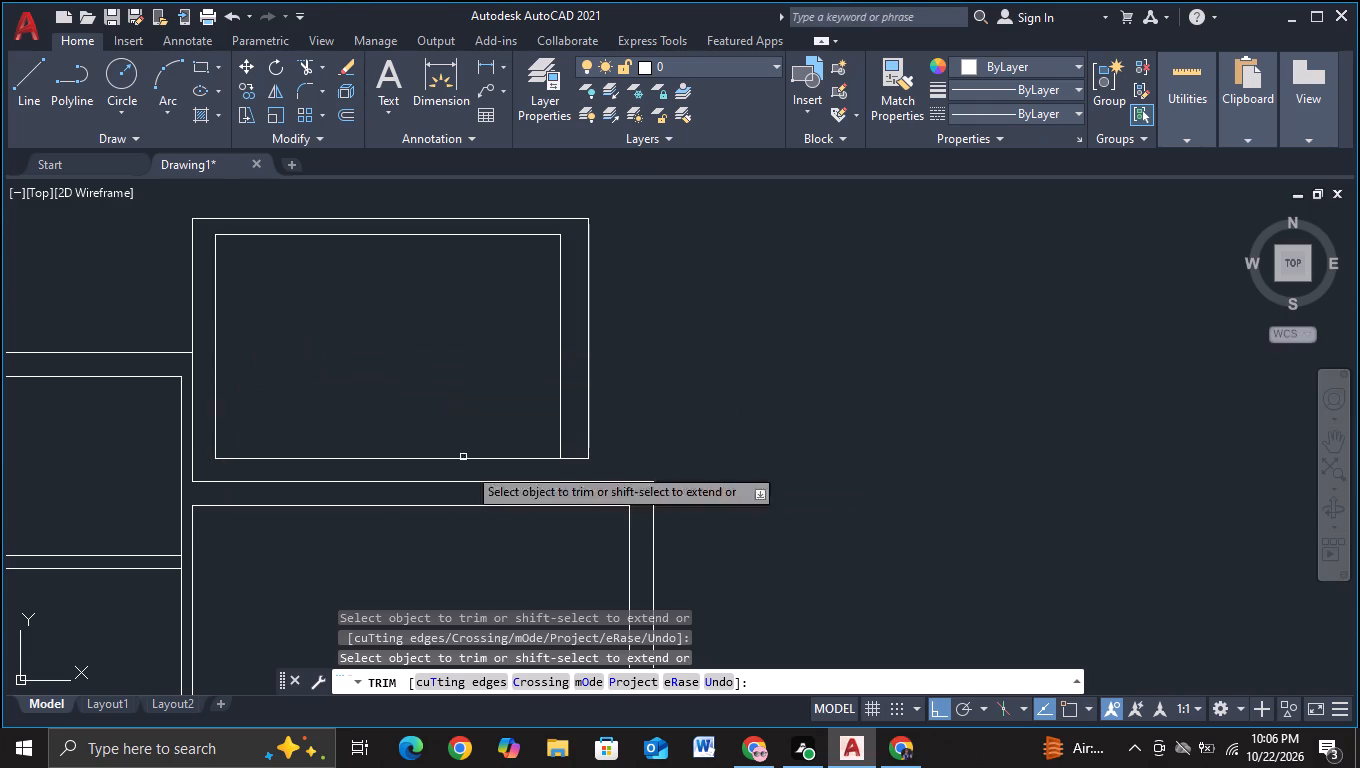
{"action": "left_click", "coordinate": [573, 456]}
{"action": "key", "text": "Escape"}
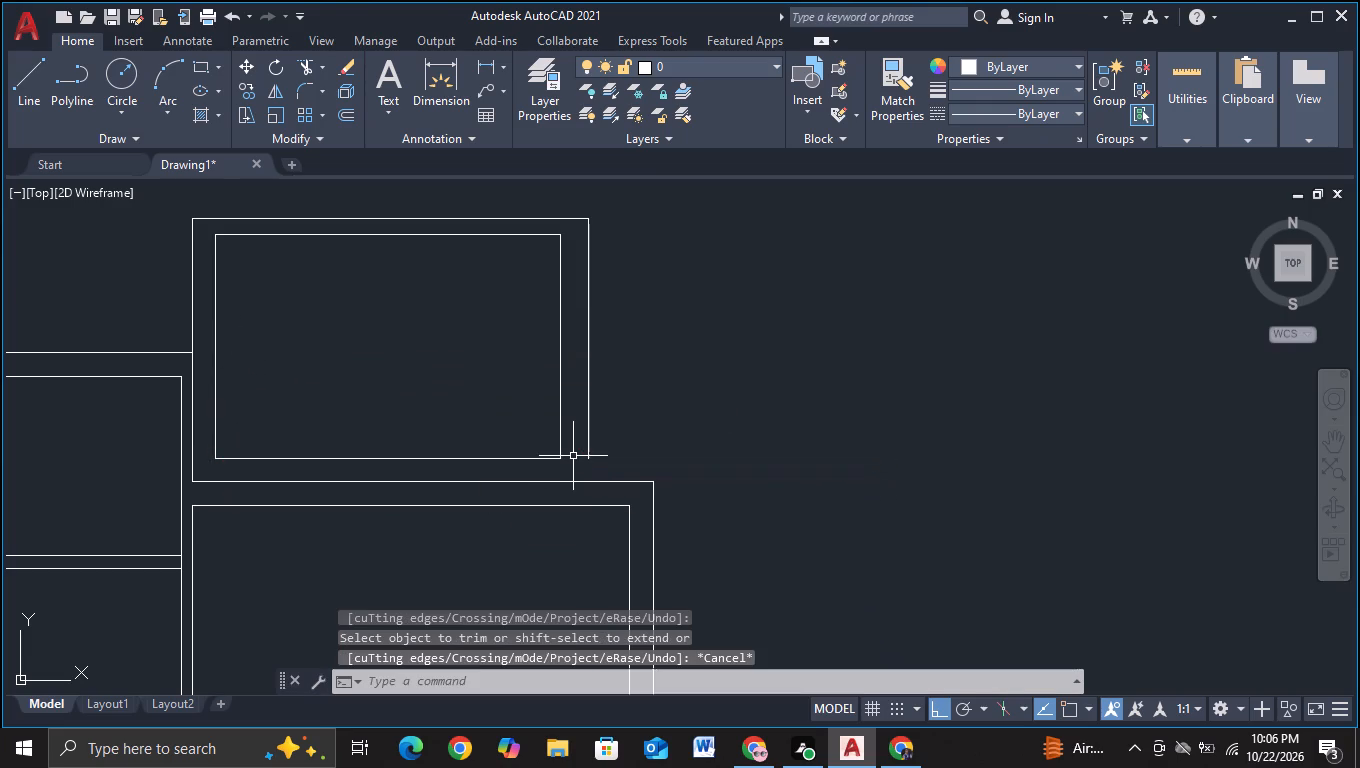
Extend the upper box's right outer edge down to the top line of the framed lower volume.
{"action": "key", "text": "e"}
{"action": "left_click", "coordinate": [644, 518]}
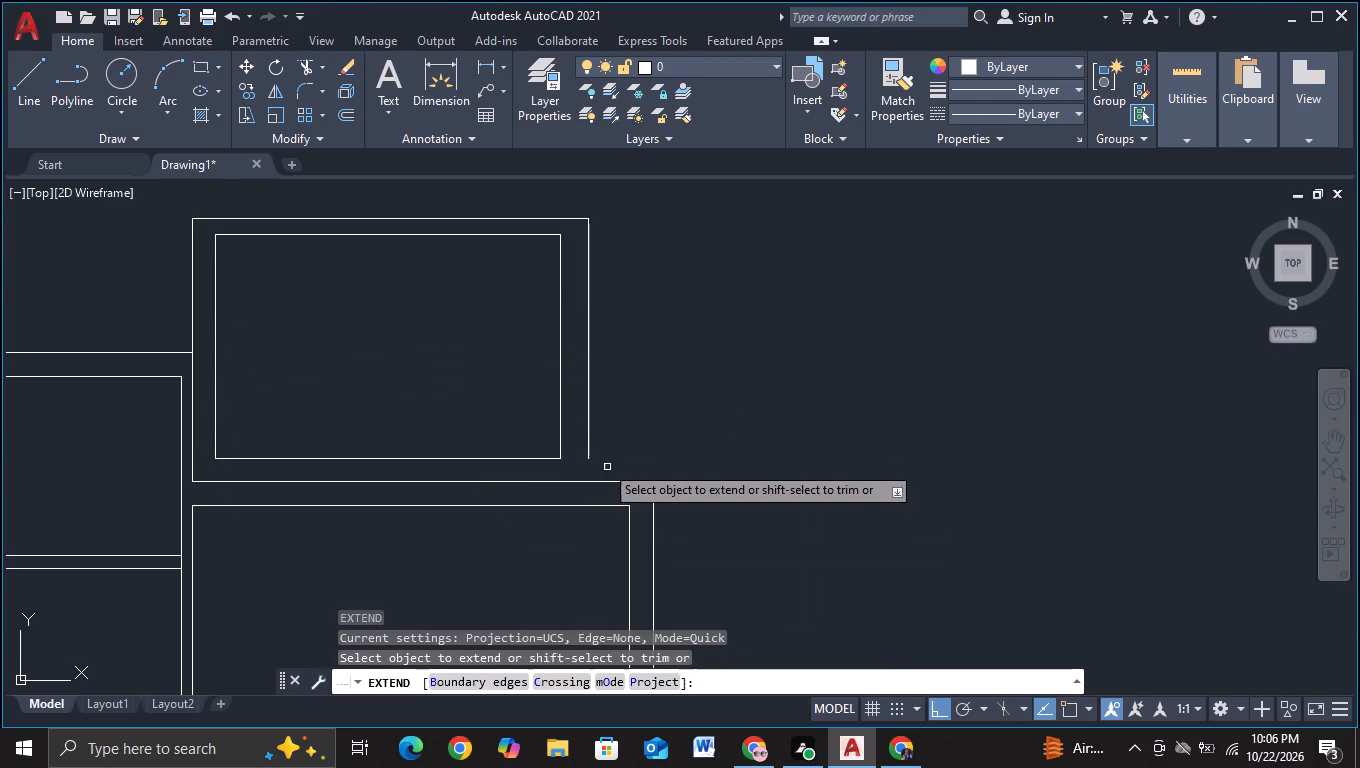
{"action": "left_click", "coordinate": [586, 444]}
{"action": "scroll", "coordinate": [815, 444], "scroll_direction": "down", "scroll_amount": 3}
{"action": "middle_click_drag", "start_coordinate": [852, 490], "coordinate": [828, 420]}
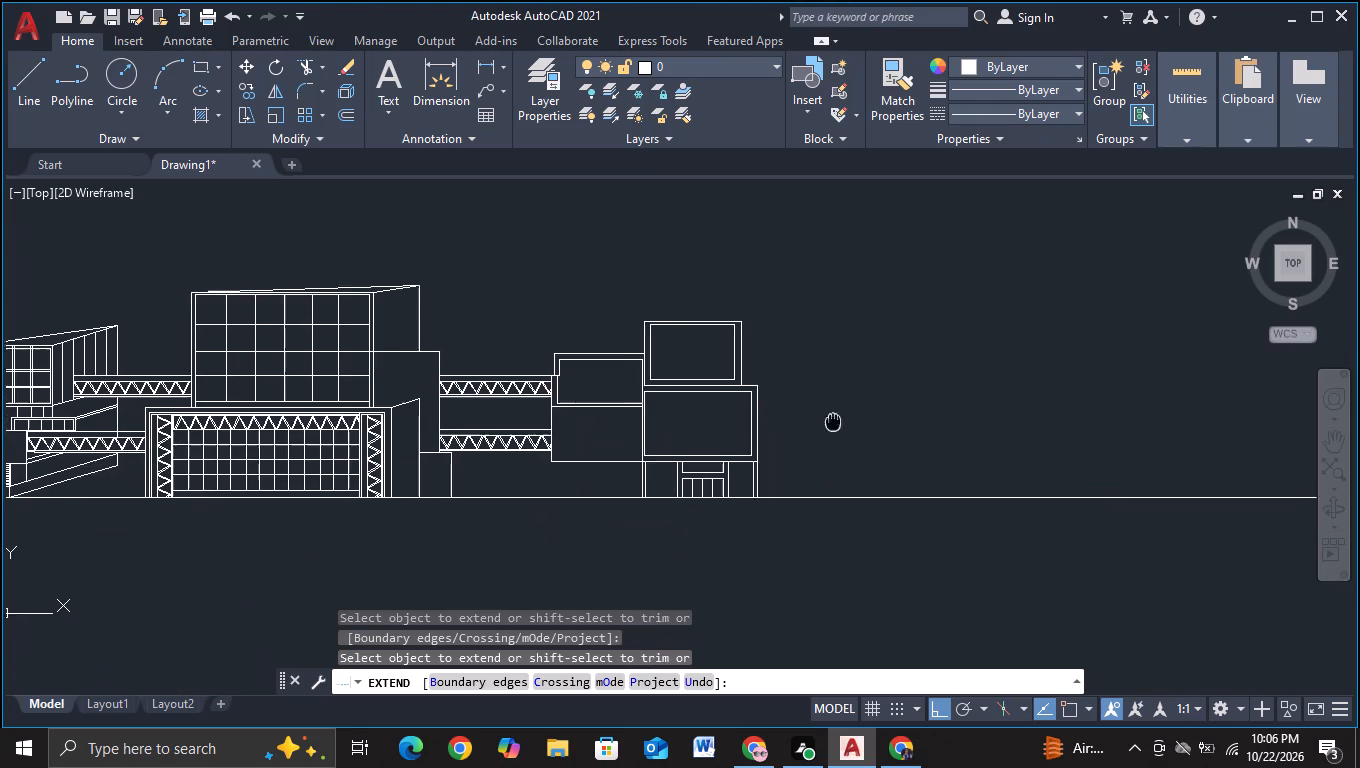
{"action": "middle_click_drag", "start_coordinate": [828, 420], "coordinate": [822, 418]}
{"action": "key", "text": "Escape"}
Draw a vertical line near the left side of the upper box, from just below its inner frame up past the box top.
{"action": "middle_click_drag", "start_coordinate": [838, 434], "coordinate": [483, 403]}
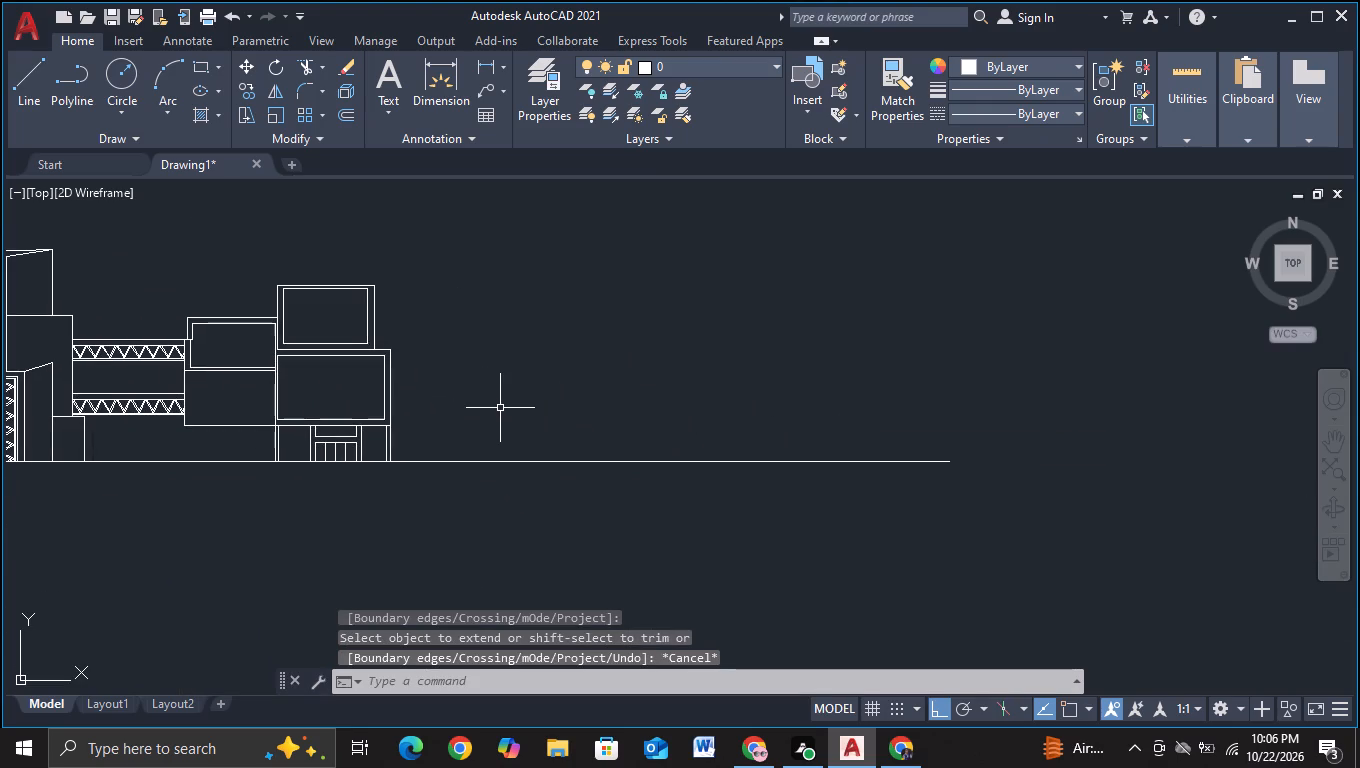
{"action": "middle_click_drag", "start_coordinate": [500, 409], "coordinate": [611, 401]}
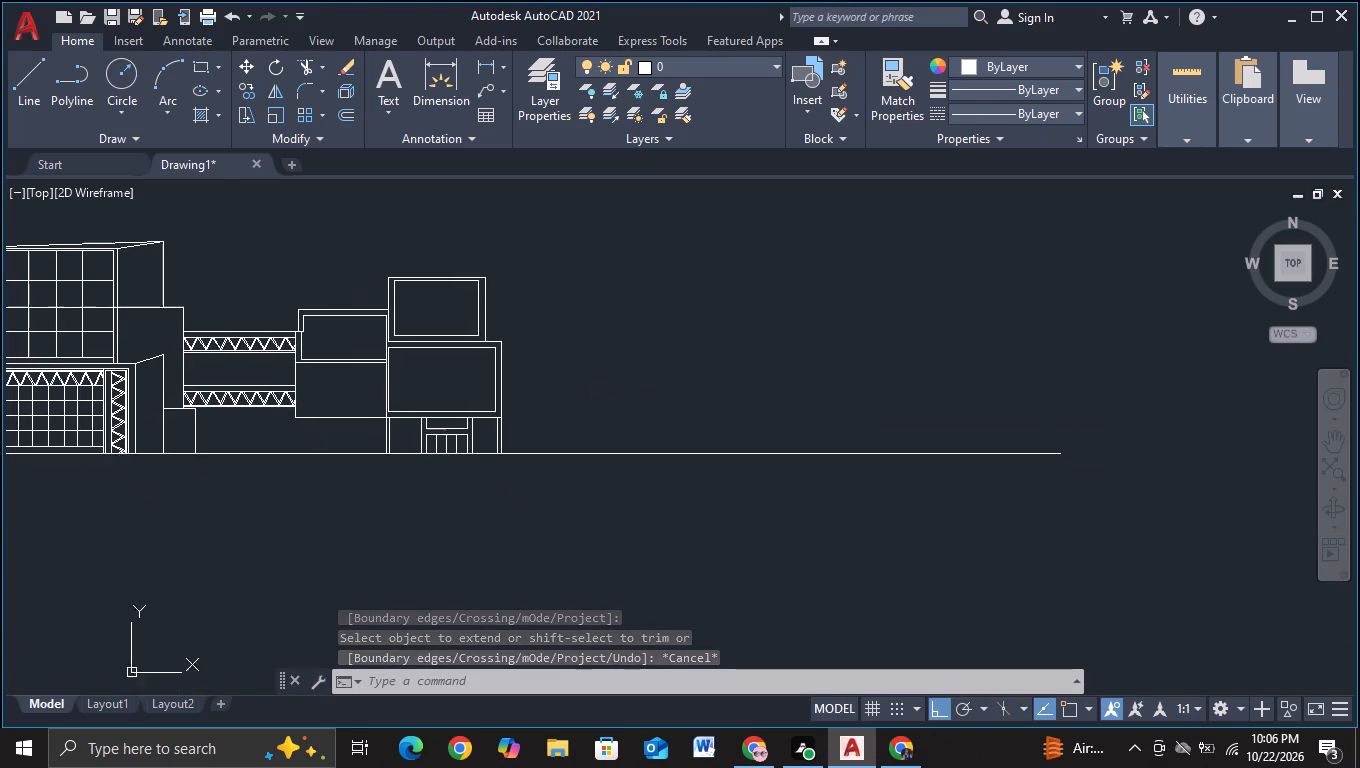
{"action": "middle_click_drag", "start_coordinate": [516, 417], "coordinate": [668, 453]}
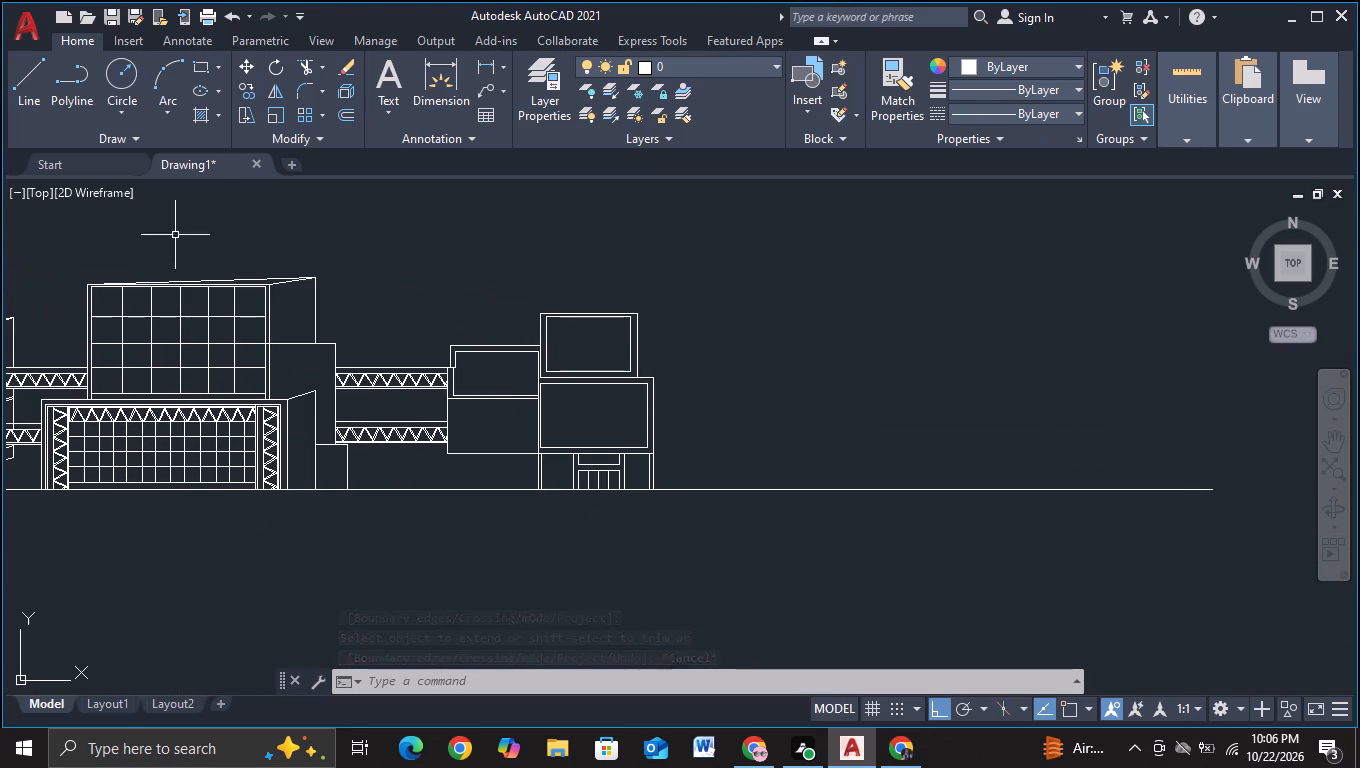
{"action": "left_click", "coordinate": [36, 123]}
{"action": "scroll", "coordinate": [451, 386], "scroll_direction": "up", "scroll_amount": 2}
{"action": "middle_click_drag", "start_coordinate": [663, 442], "coordinate": [593, 533]}
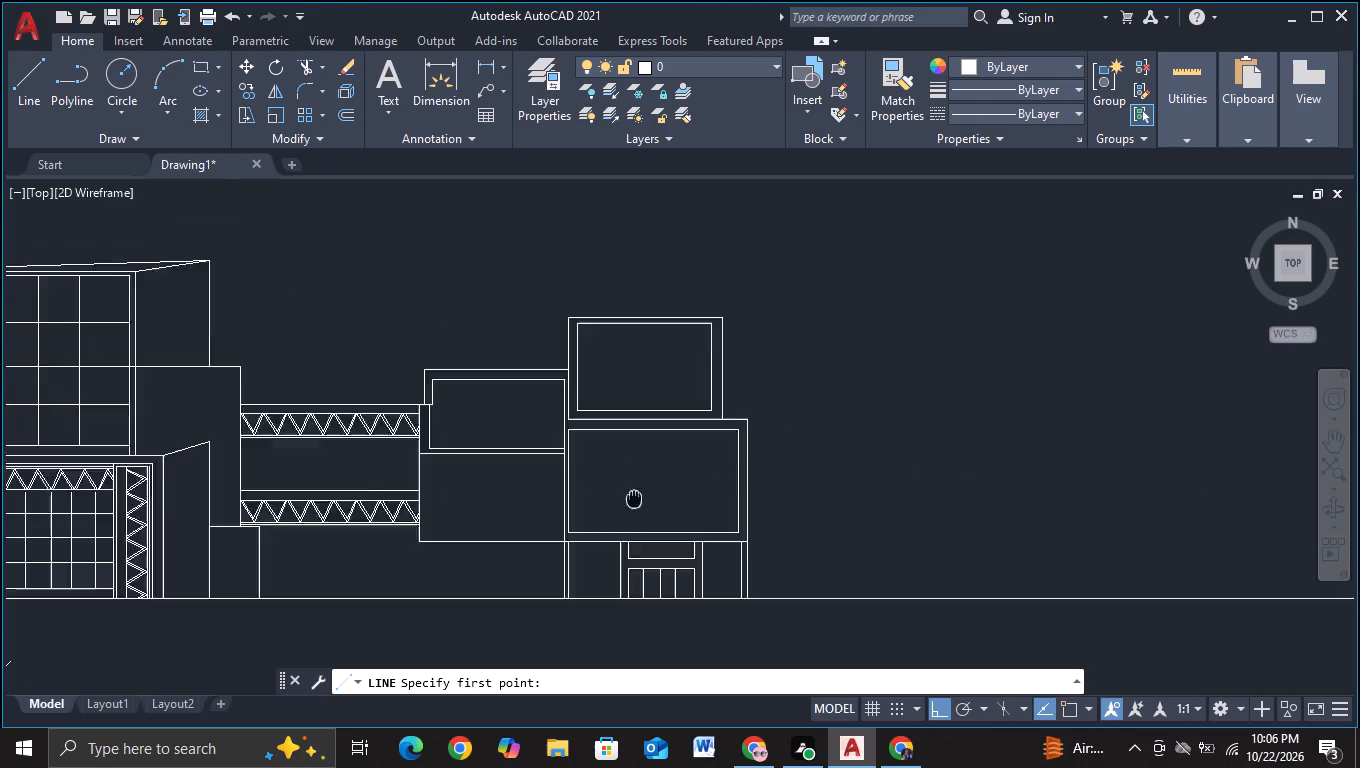
{"action": "scroll", "coordinate": [562, 518], "scroll_direction": "up", "scroll_amount": 1}
{"action": "middle_click_drag", "start_coordinate": [561, 515], "coordinate": [524, 576]}
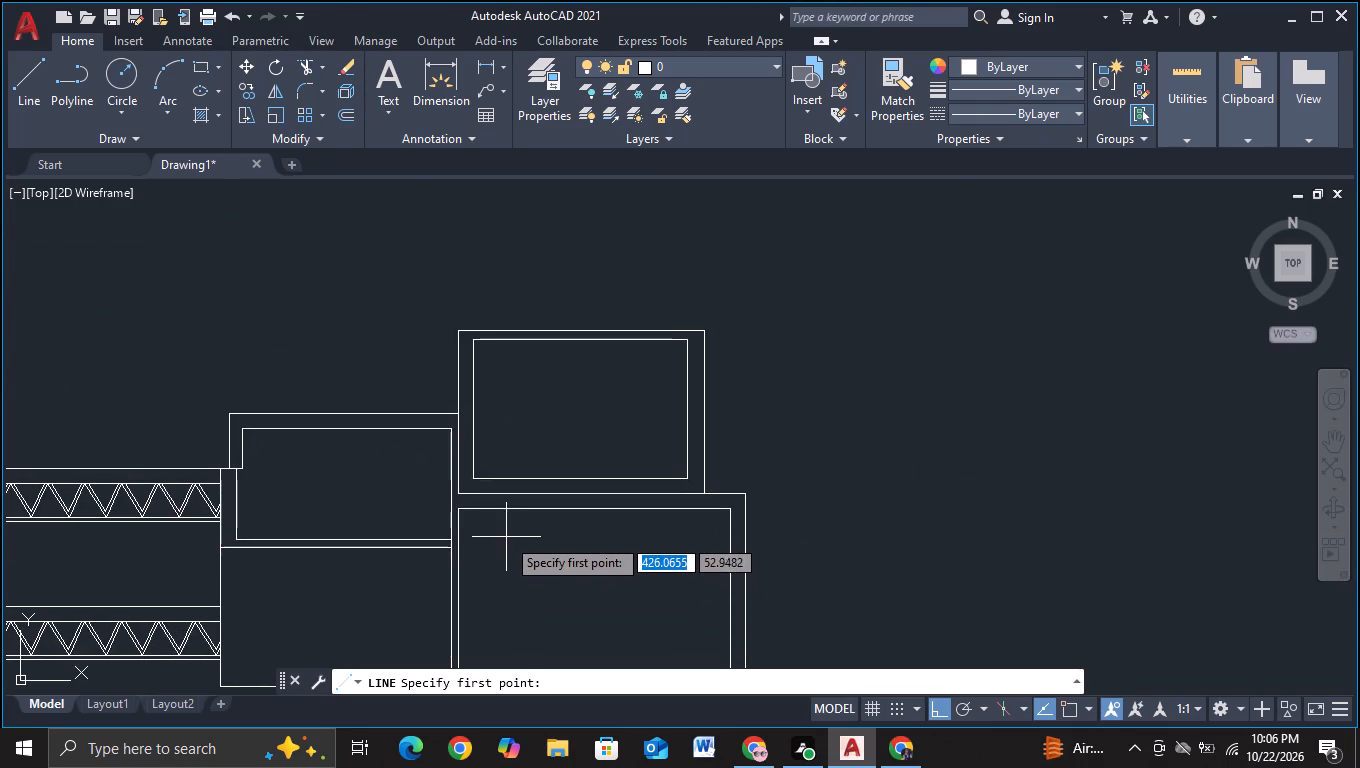
{"action": "scroll", "coordinate": [506, 537], "scroll_direction": "up", "scroll_amount": 2}
{"action": "middle_click_drag", "start_coordinate": [505, 445], "coordinate": [528, 564]}
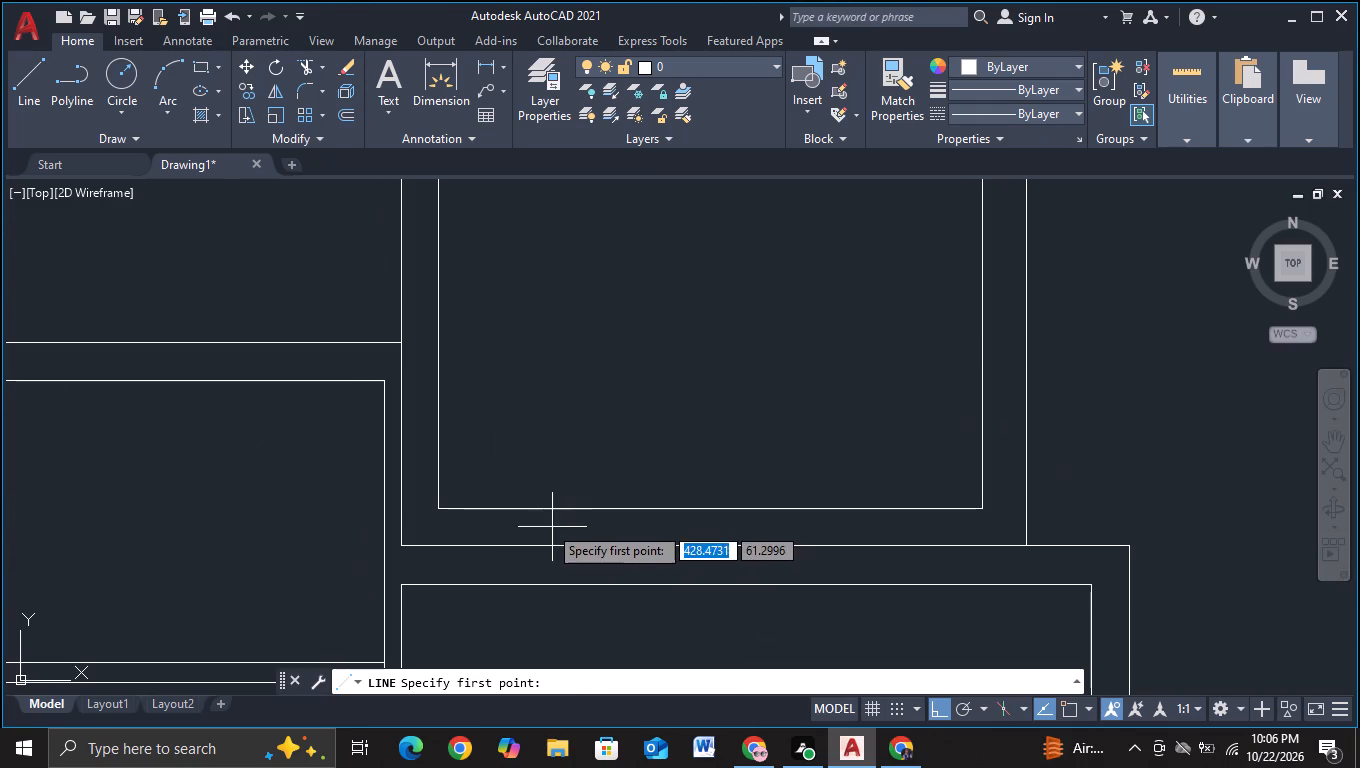
{"action": "left_click", "coordinate": [544, 524]}
{"action": "middle_click_drag", "start_coordinate": [576, 432], "coordinate": [569, 707]}
{"action": "left_click", "coordinate": [545, 373]}
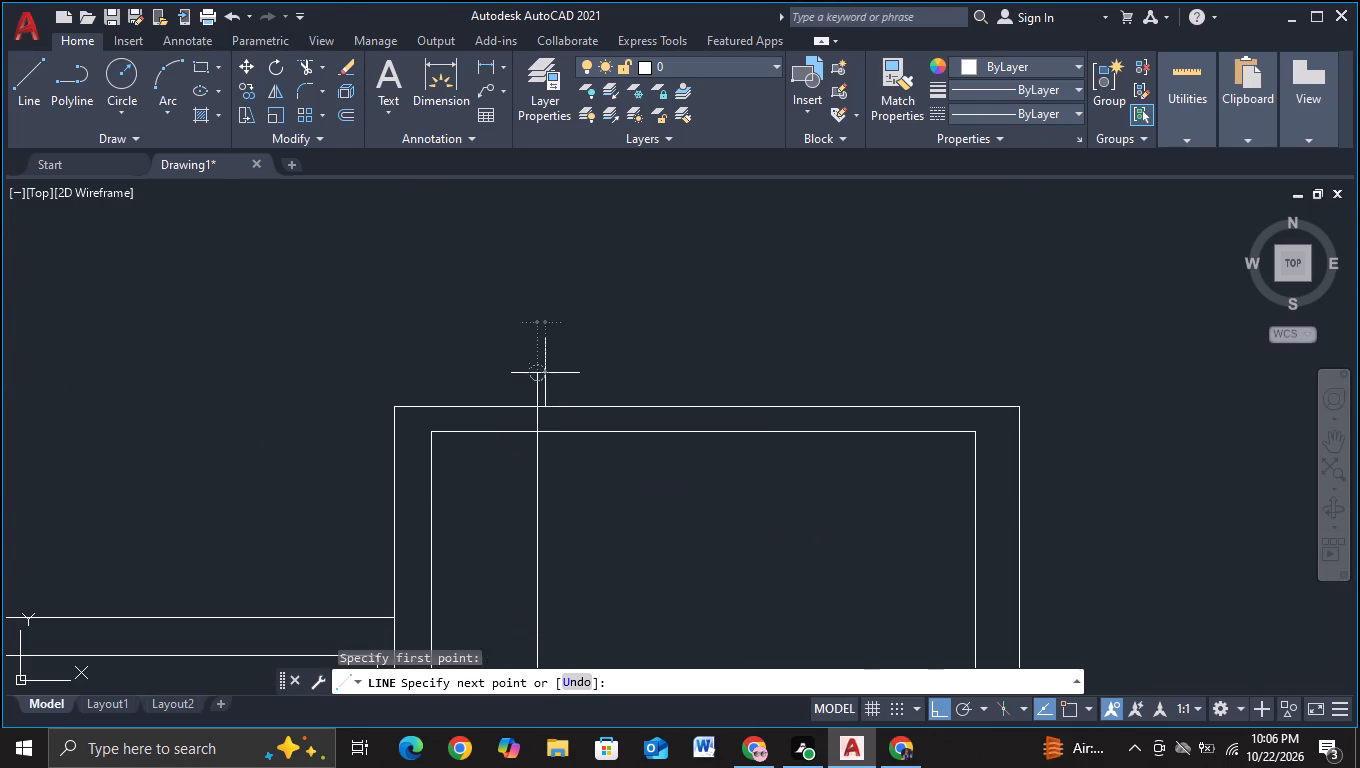
{"action": "key", "text": "Escape"}
Trim the vertical line's overhangs above and below the upper box's inner frame.
{"action": "left_click", "coordinate": [307, 54]}
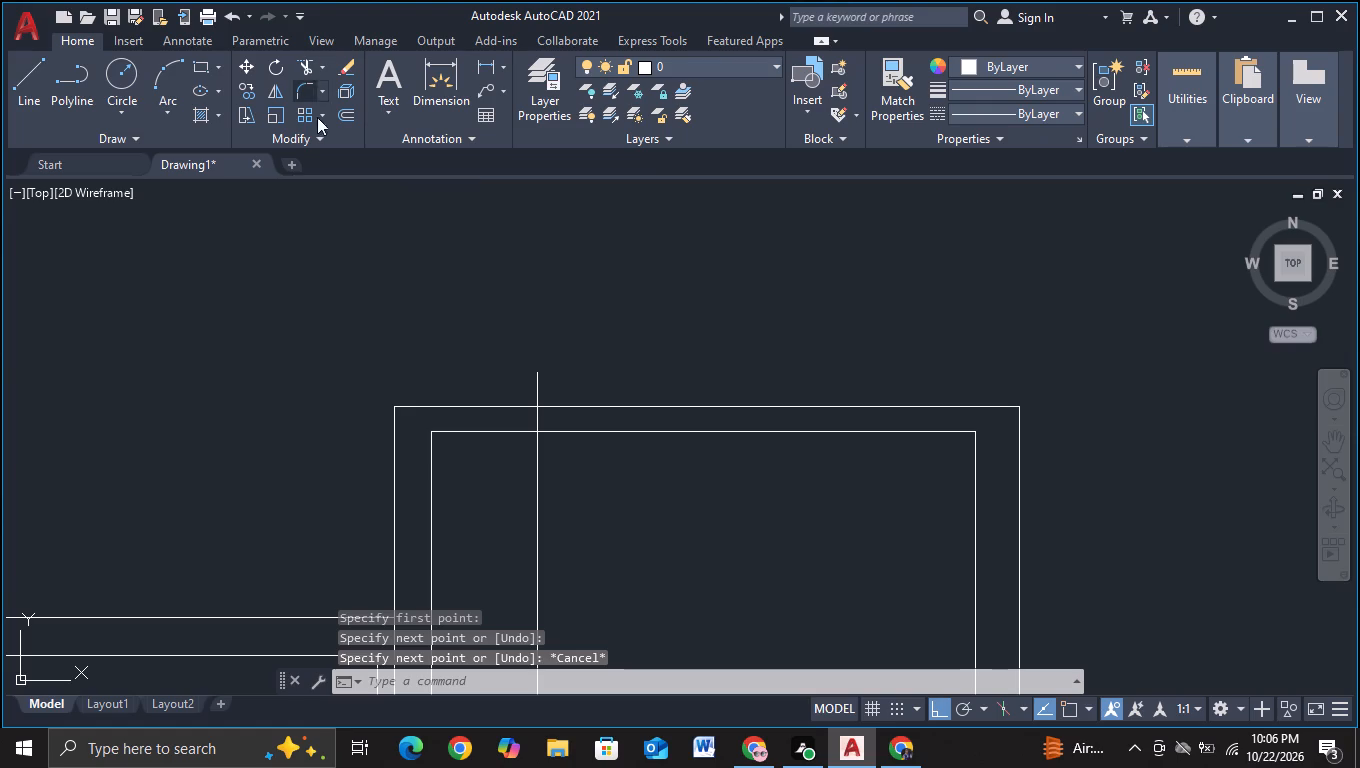
{"action": "key", "text": "Escape"}
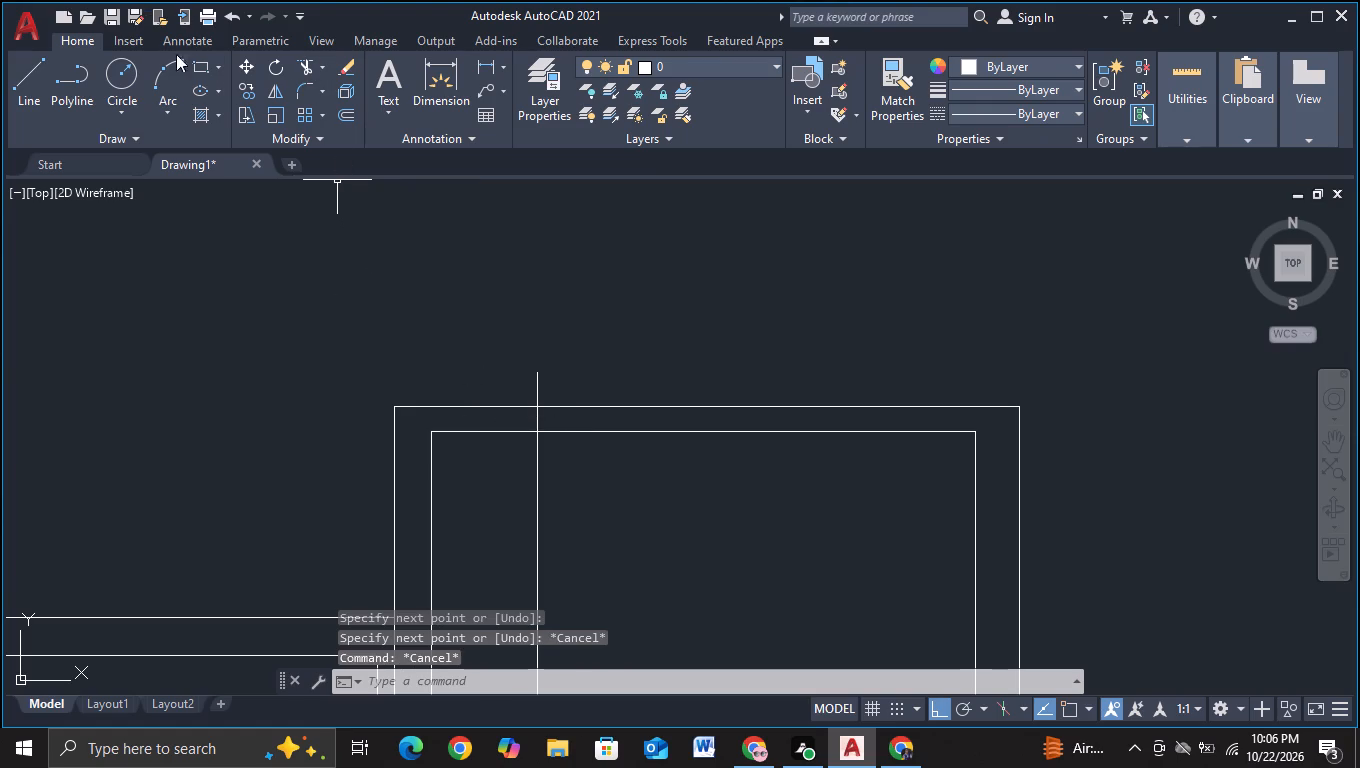
{"action": "left_click", "coordinate": [305, 62]}
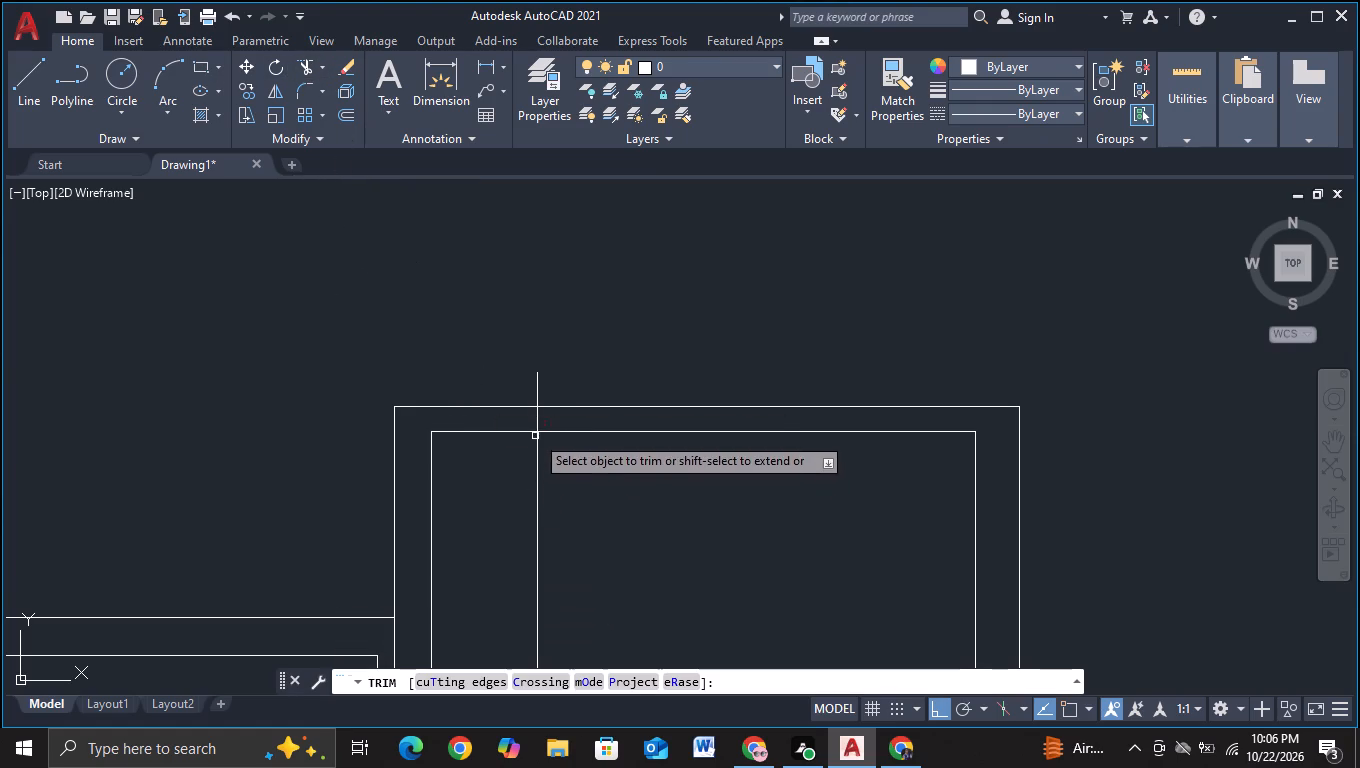
{"action": "left_click", "coordinate": [531, 418]}
{"action": "left_click", "coordinate": [553, 420]}
{"action": "key", "text": "Escape"}
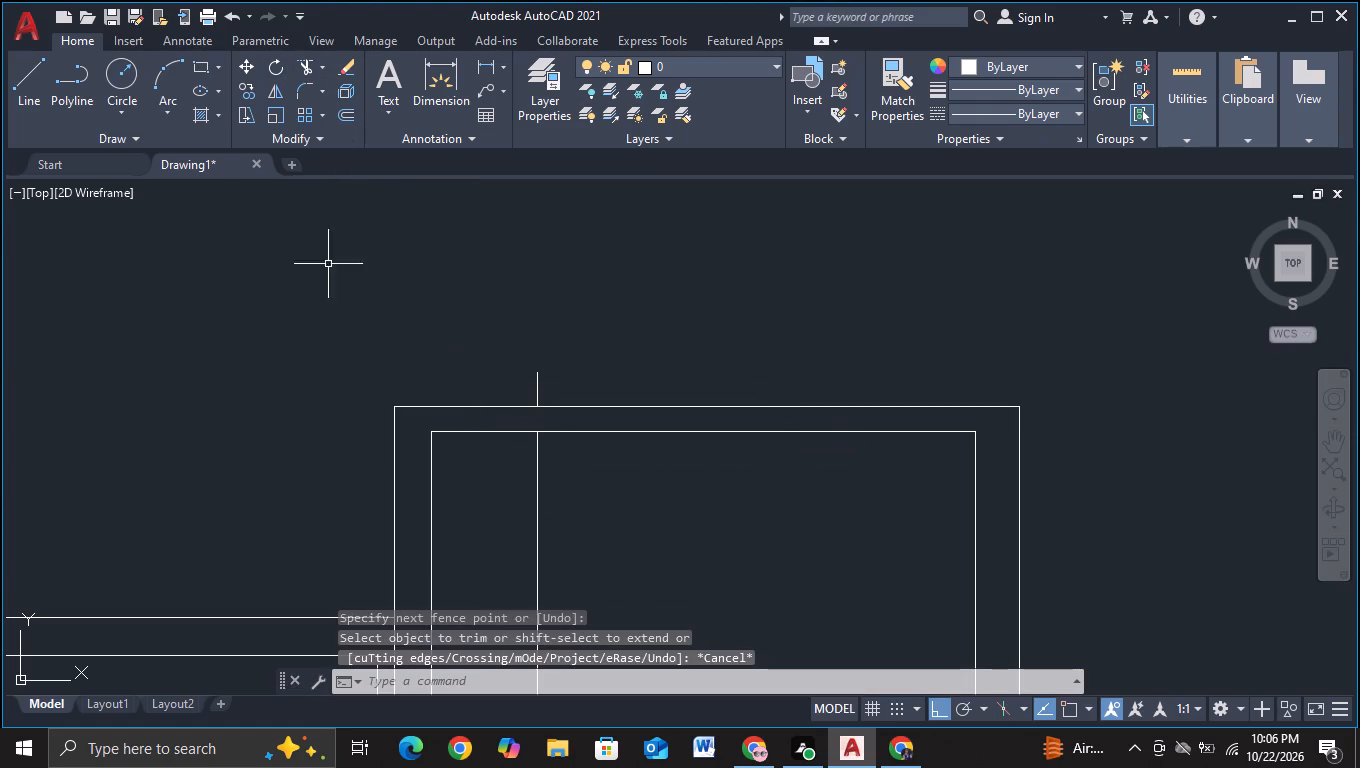
{"action": "left_click", "coordinate": [307, 68]}
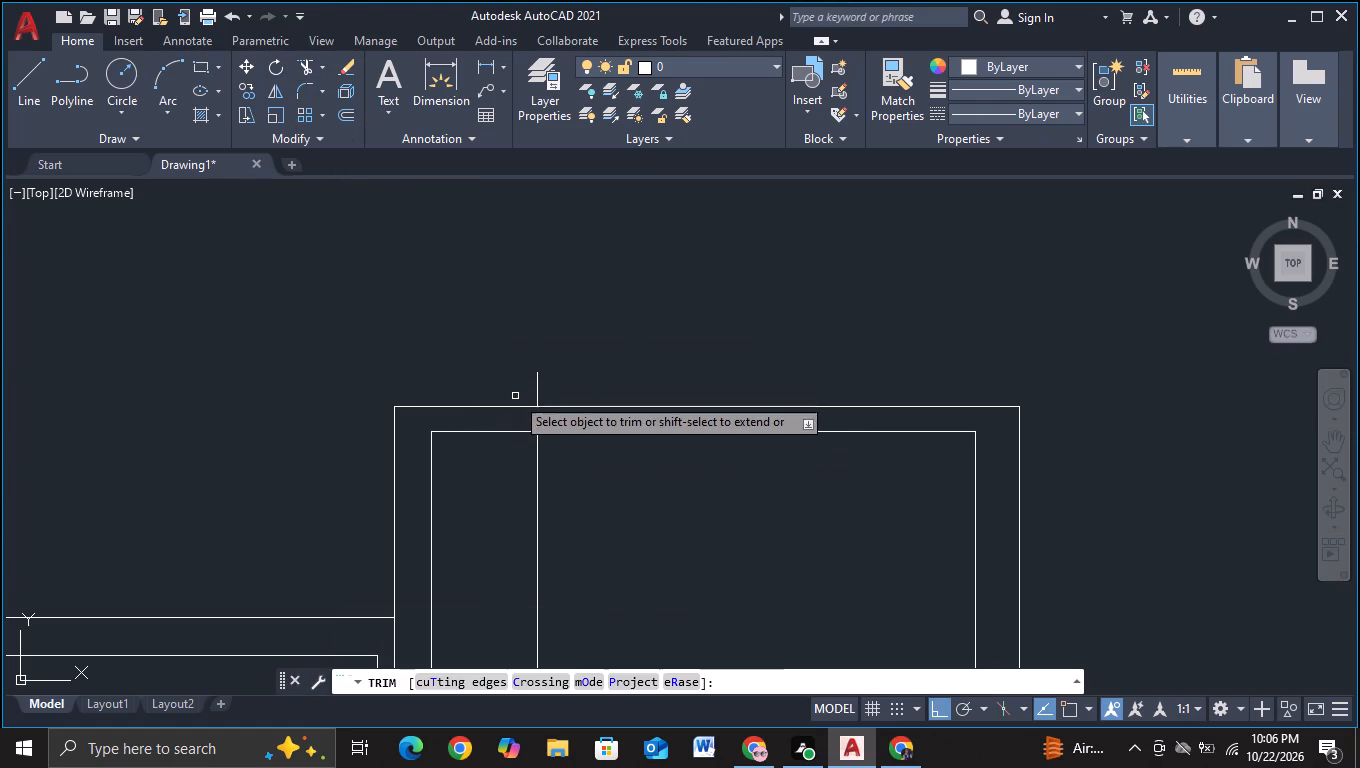
{"action": "left_click", "coordinate": [509, 396]}
{"action": "left_click", "coordinate": [587, 390]}
{"action": "scroll", "coordinate": [584, 563], "scroll_direction": "down", "scroll_amount": 2}
{"action": "middle_click_drag", "start_coordinate": [604, 579], "coordinate": [592, 405]}
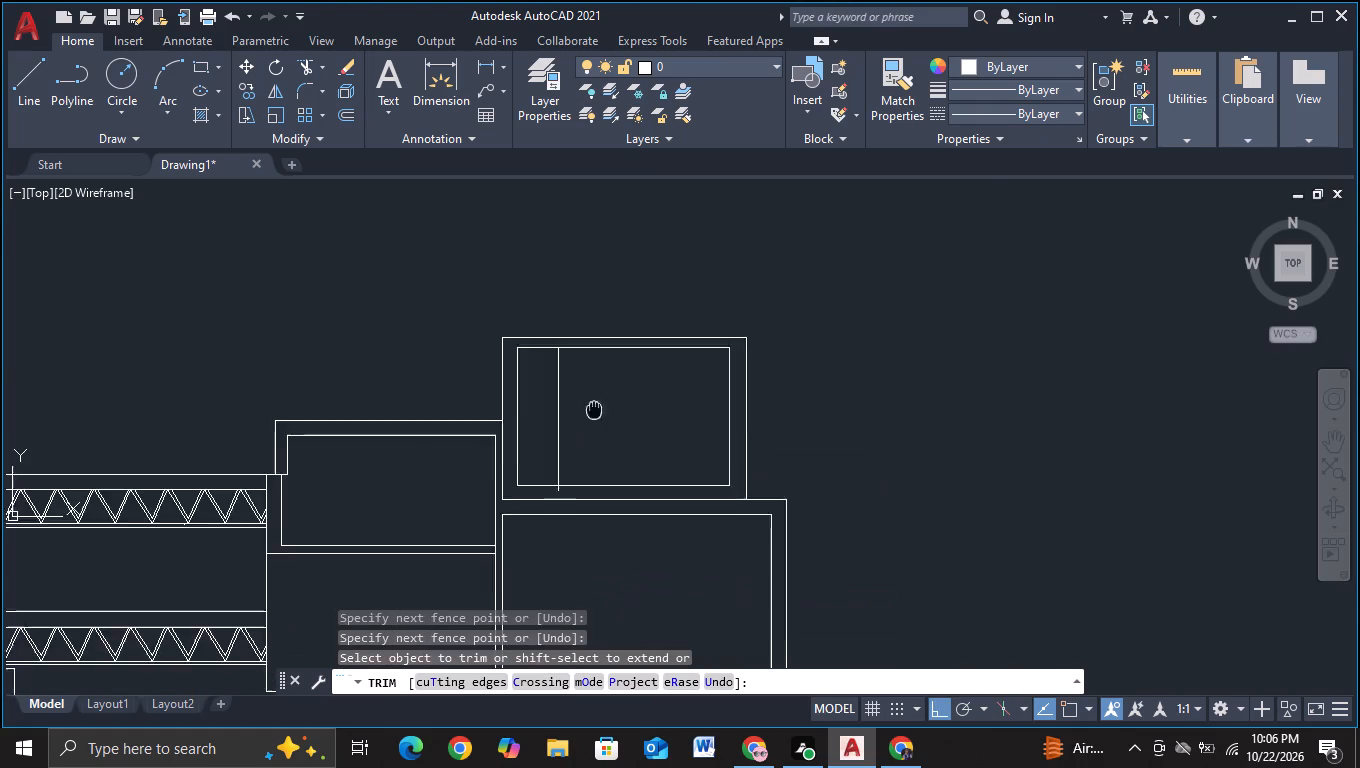
{"action": "middle_click_drag", "start_coordinate": [592, 405], "coordinate": [588, 397]}
{"action": "scroll", "coordinate": [571, 414], "scroll_direction": "up", "scroll_amount": 2}
{"action": "middle_click_drag", "start_coordinate": [550, 495], "coordinate": [558, 423]}
{"action": "left_click_drag", "start_coordinate": [512, 483], "coordinate": [528, 484]}
{"action": "key", "text": "Escape"}
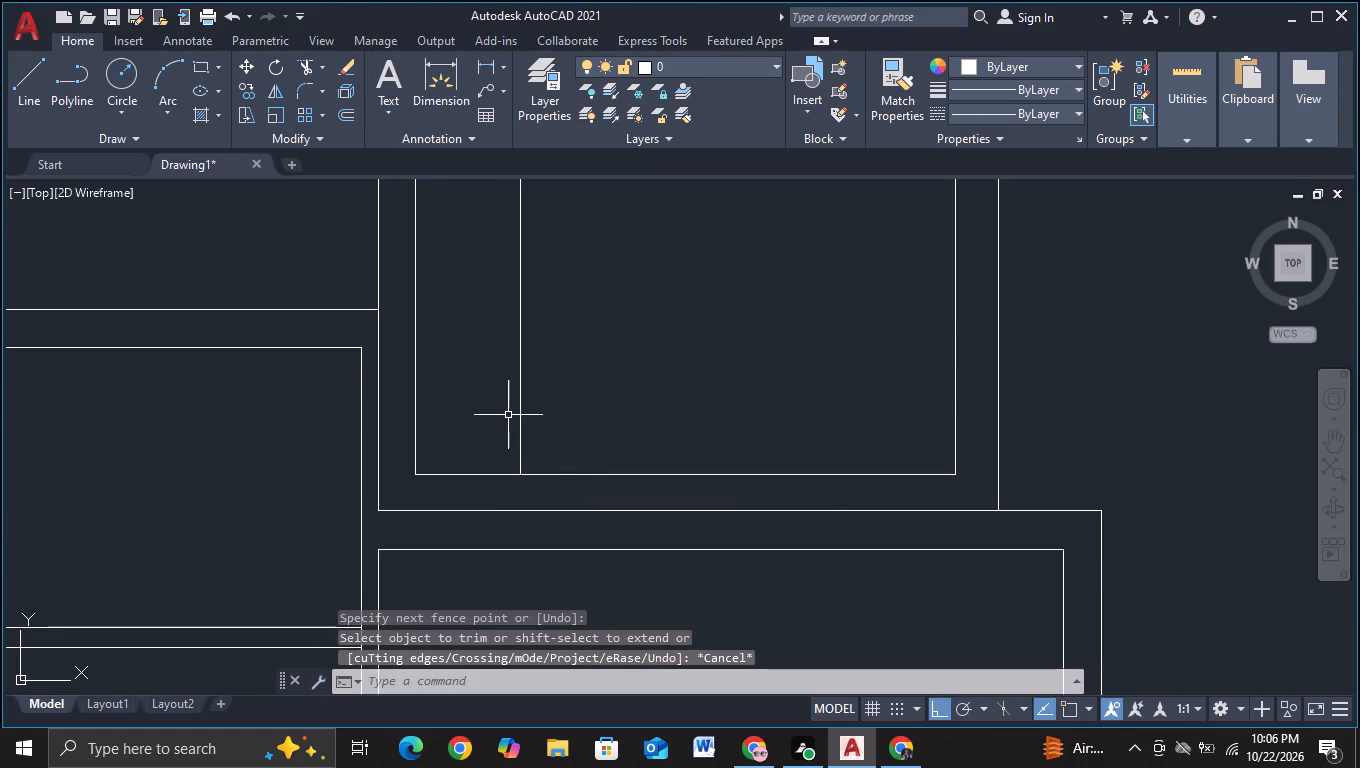
Copy the upper box's vertical line rightward five times to make three narrow pairs, each about 0.9 wide, inside the inner frame.
{"action": "left_click", "coordinate": [518, 408]}
{"action": "key", "text": "c"}
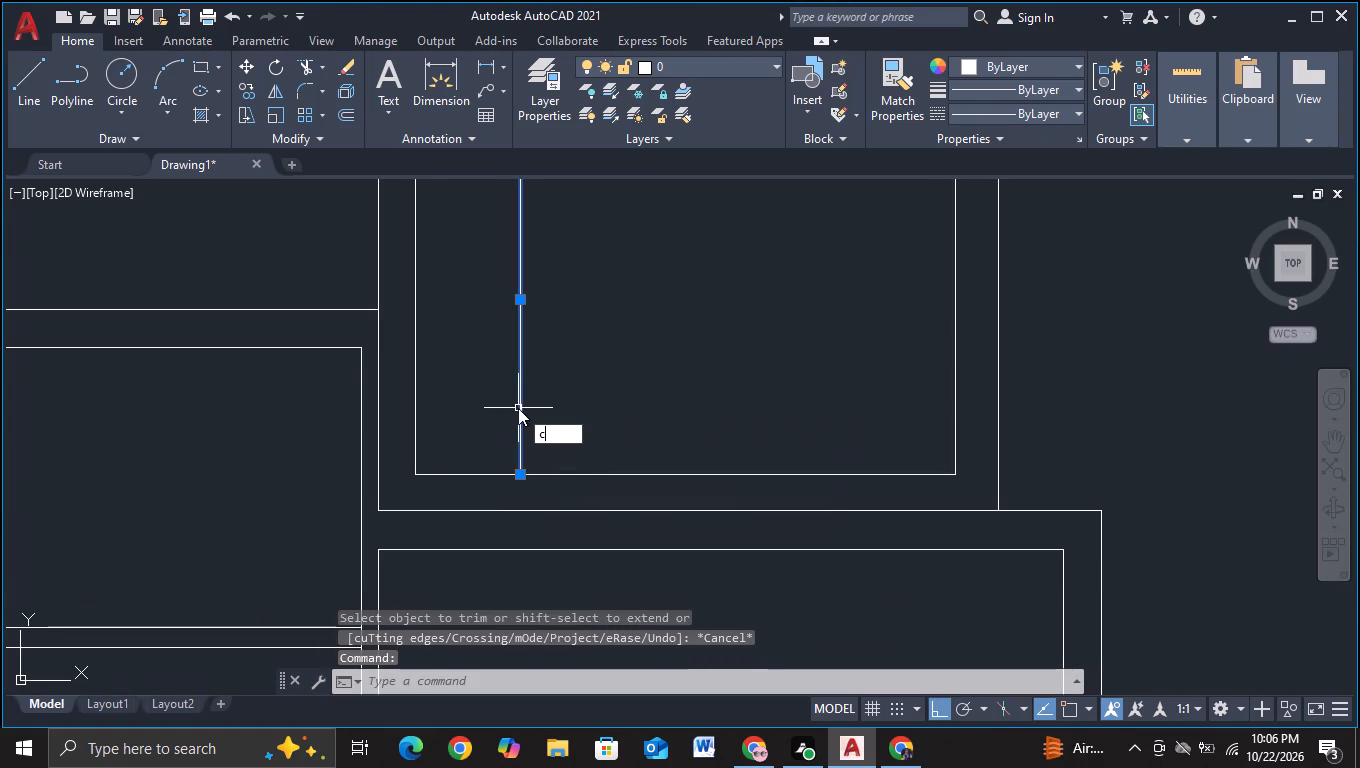
{"action": "left_click", "coordinate": [593, 466]}
{"action": "left_click", "coordinate": [497, 396]}
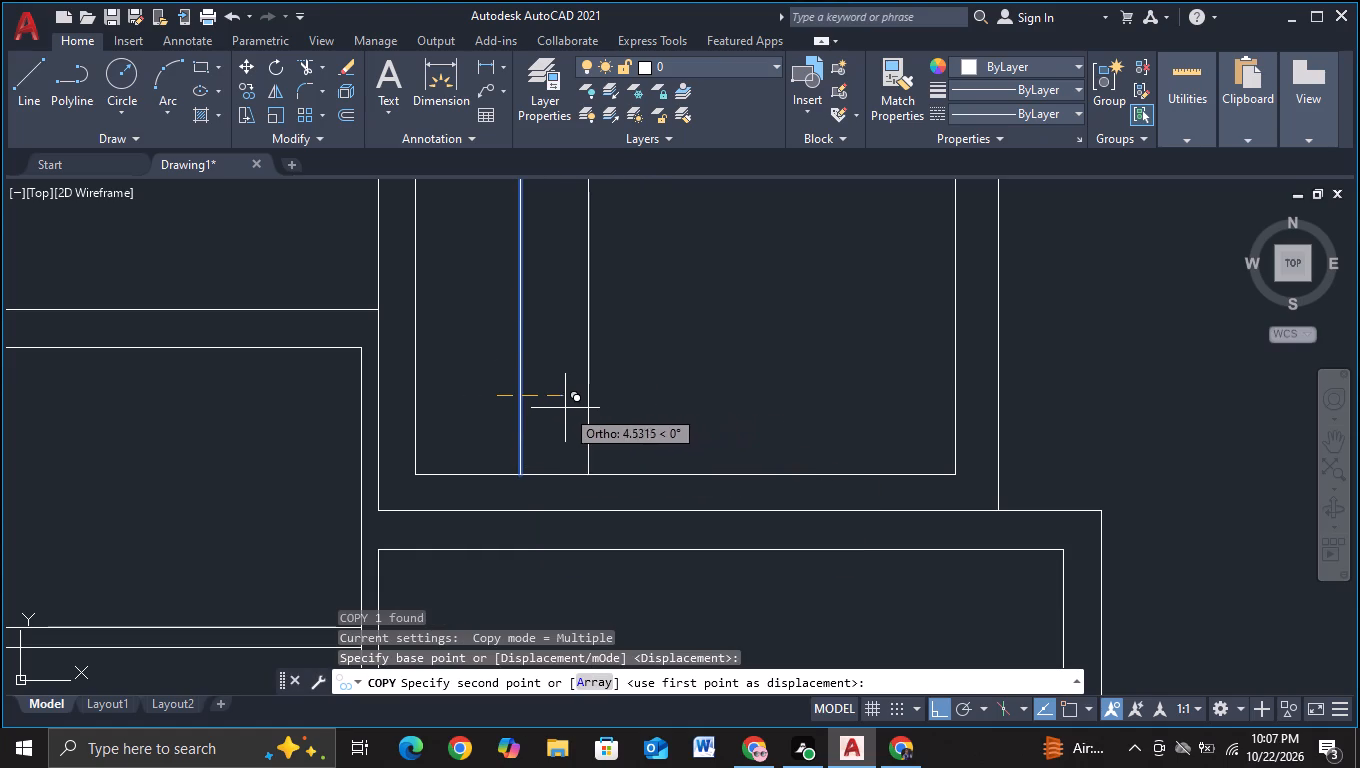
{"action": "left_click", "coordinate": [511, 403]}
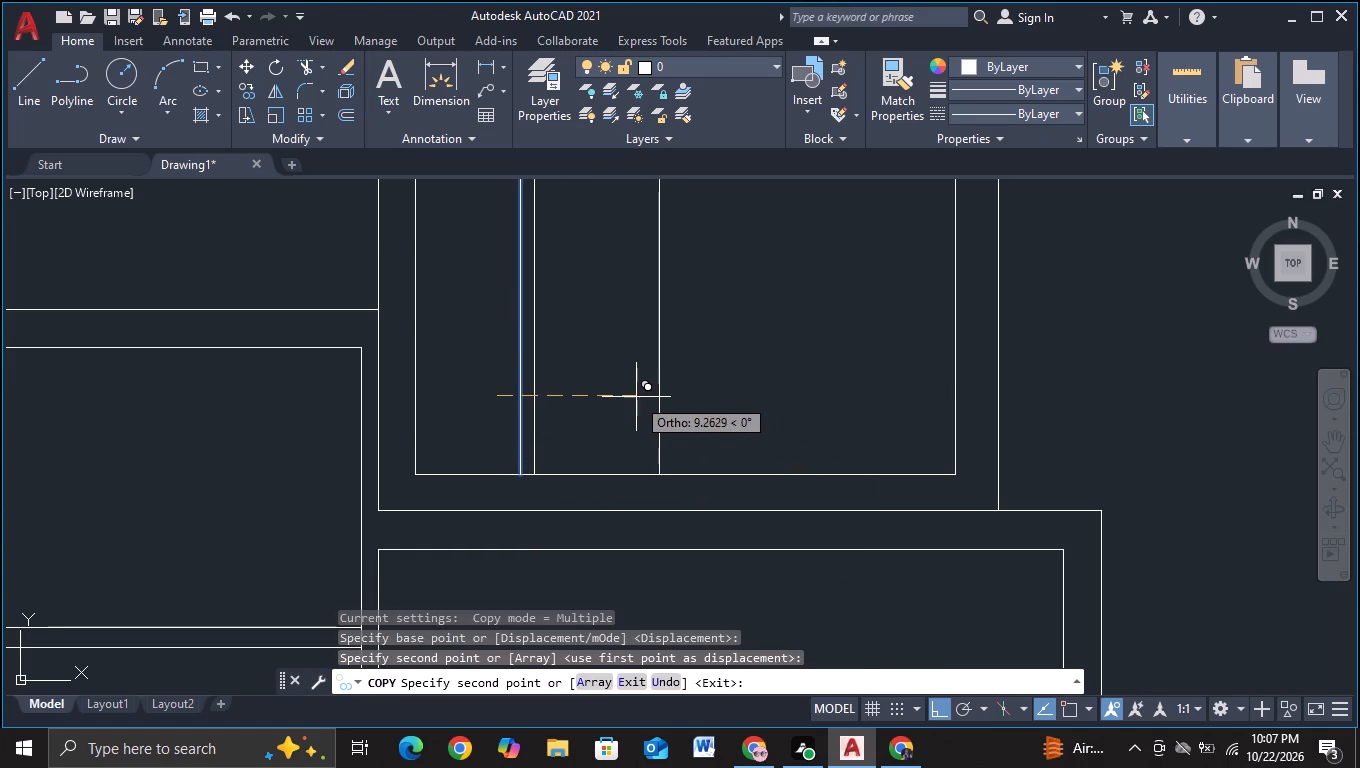
{"action": "left_click", "coordinate": [619, 397]}
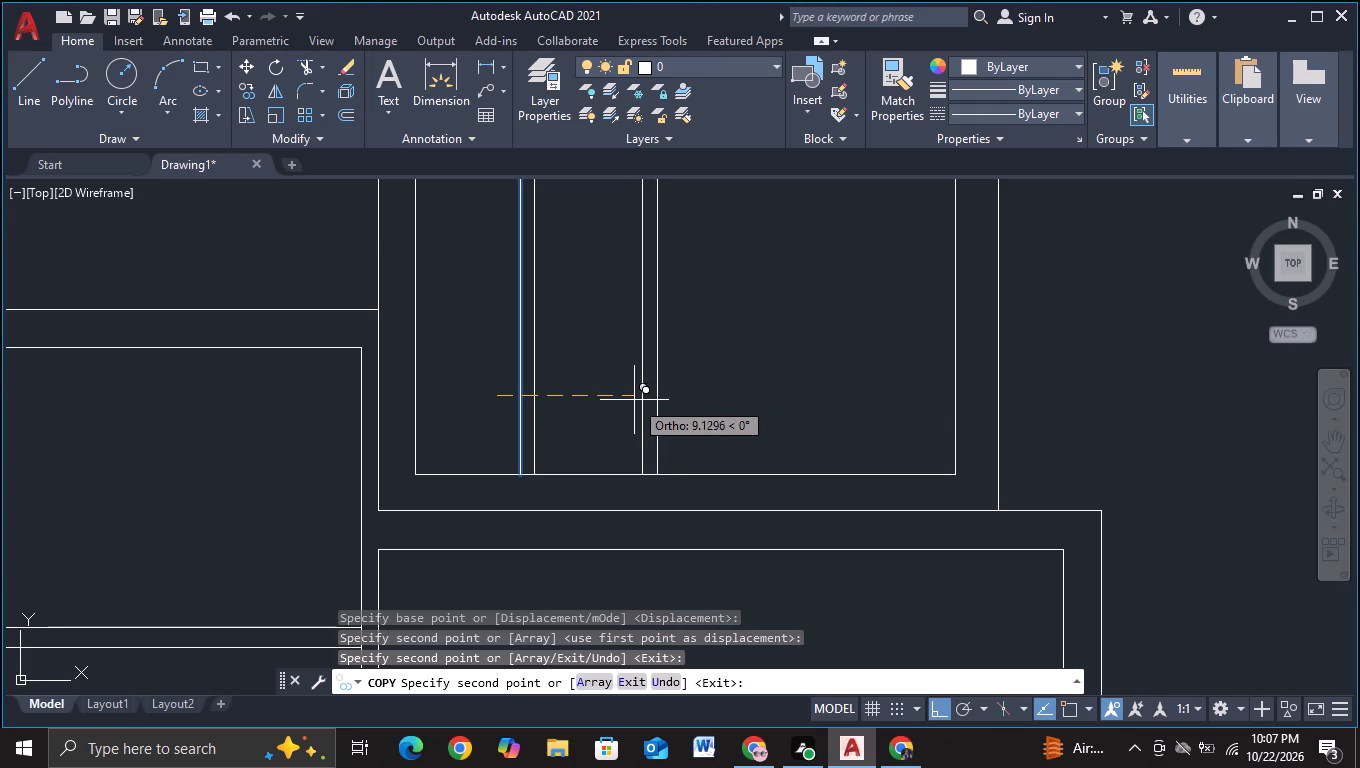
{"action": "left_click", "coordinate": [632, 400]}
{"action": "left_click", "coordinate": [769, 392]}
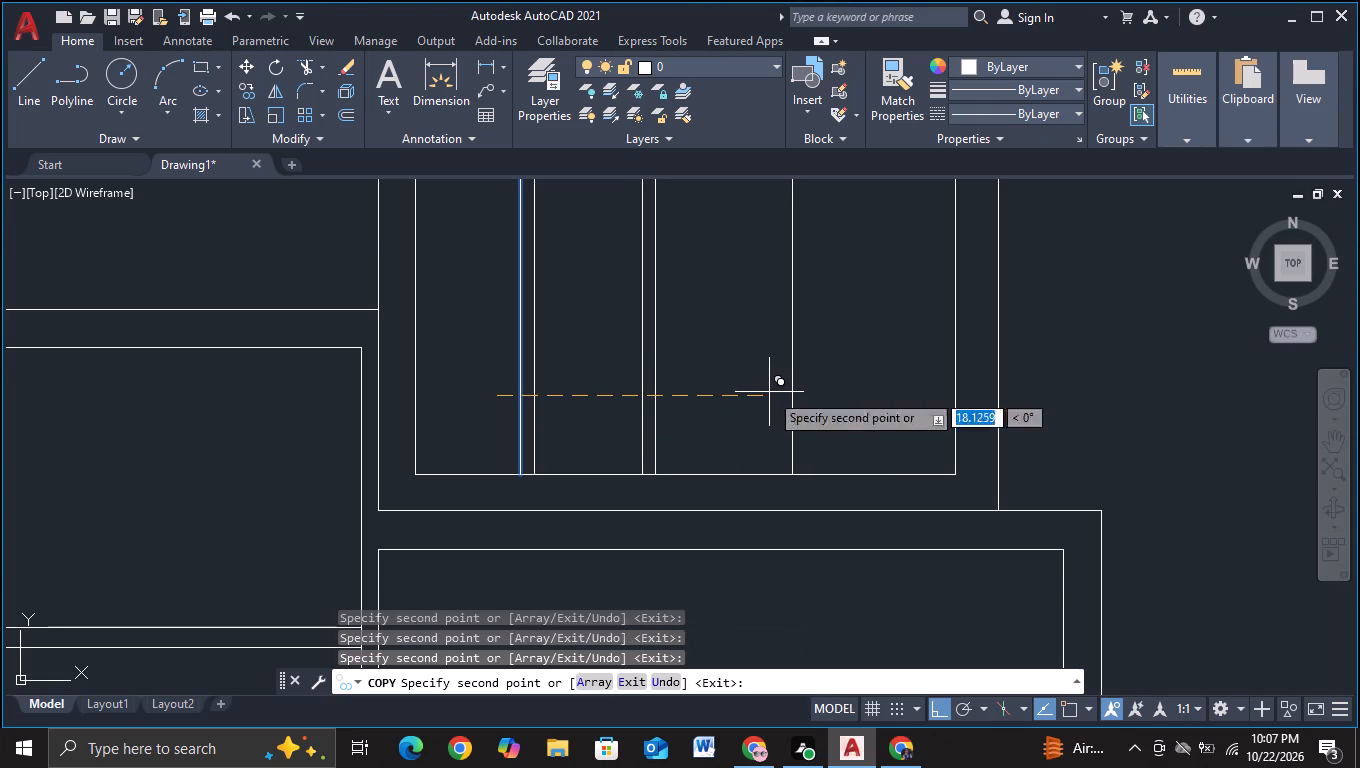
{"action": "left_click", "coordinate": [782, 392]}
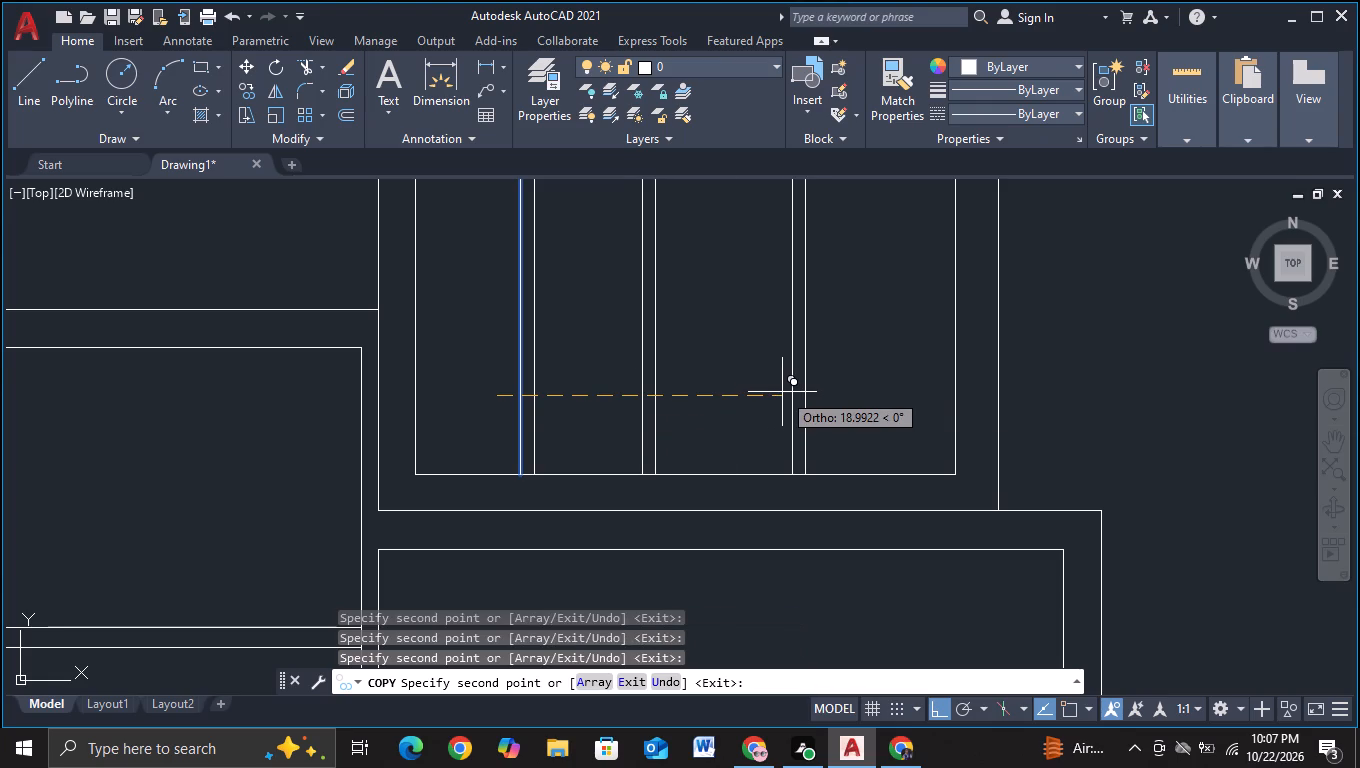
{"action": "key", "text": "Escape"}
Move all six vertical division lines slightly to the right within the upper box's inner frame.
{"action": "left_click", "coordinate": [848, 384]}
{"action": "left_click", "coordinate": [497, 381]}
{"action": "key", "text": "m"}
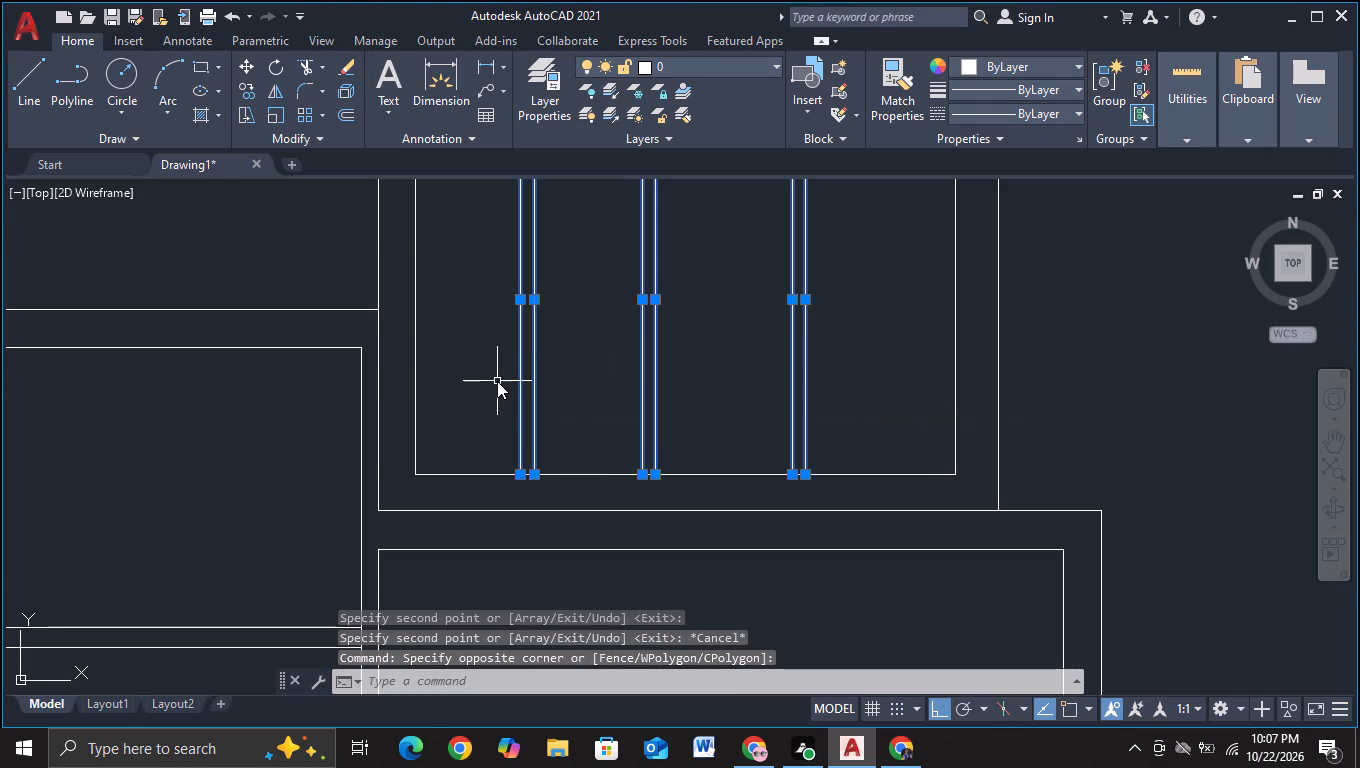
{"action": "left_click", "coordinate": [624, 434]}
{"action": "left_click", "coordinate": [608, 418]}
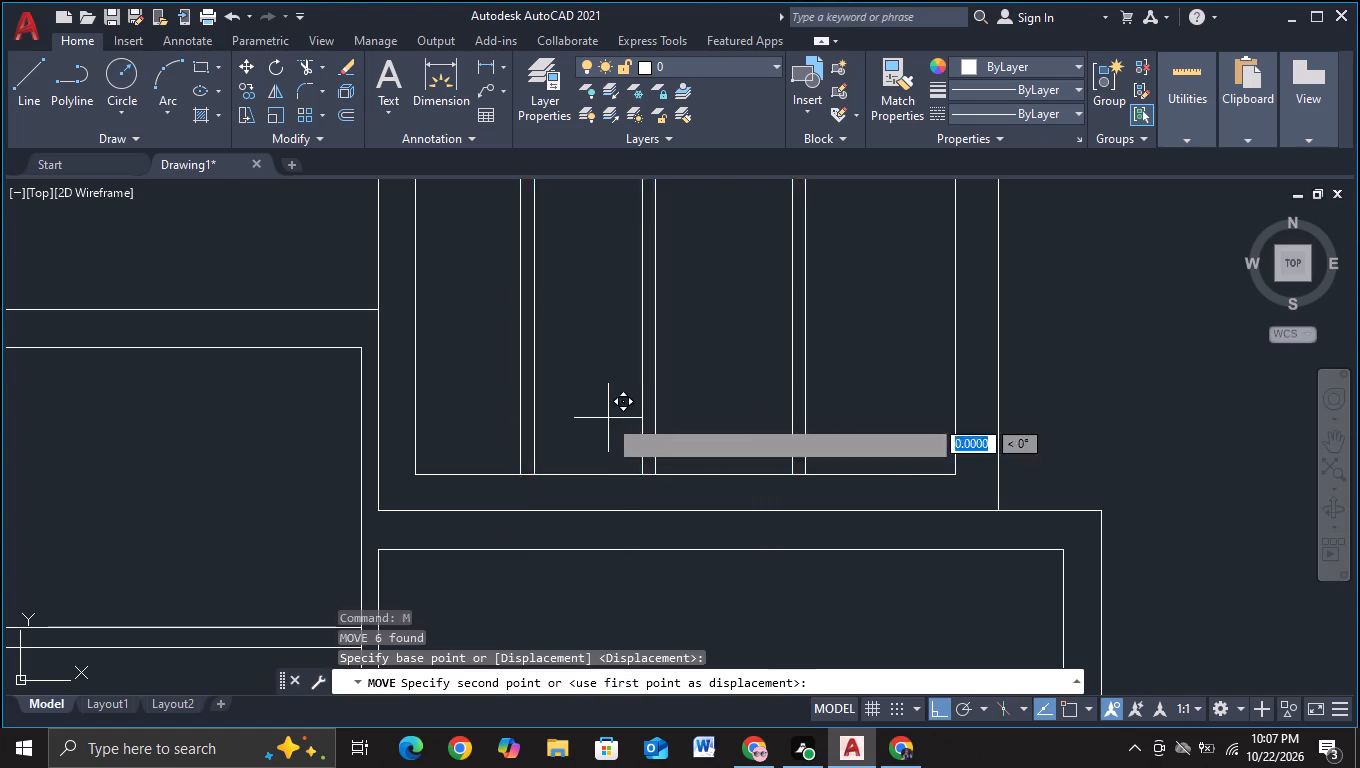
{"action": "left_click", "coordinate": [638, 414]}
Draw a horizontal line about 38.7 long across the middle of the upper box's inner frame, overhanging both its sides.
{"action": "scroll", "coordinate": [665, 414], "scroll_direction": "down", "scroll_amount": 2}
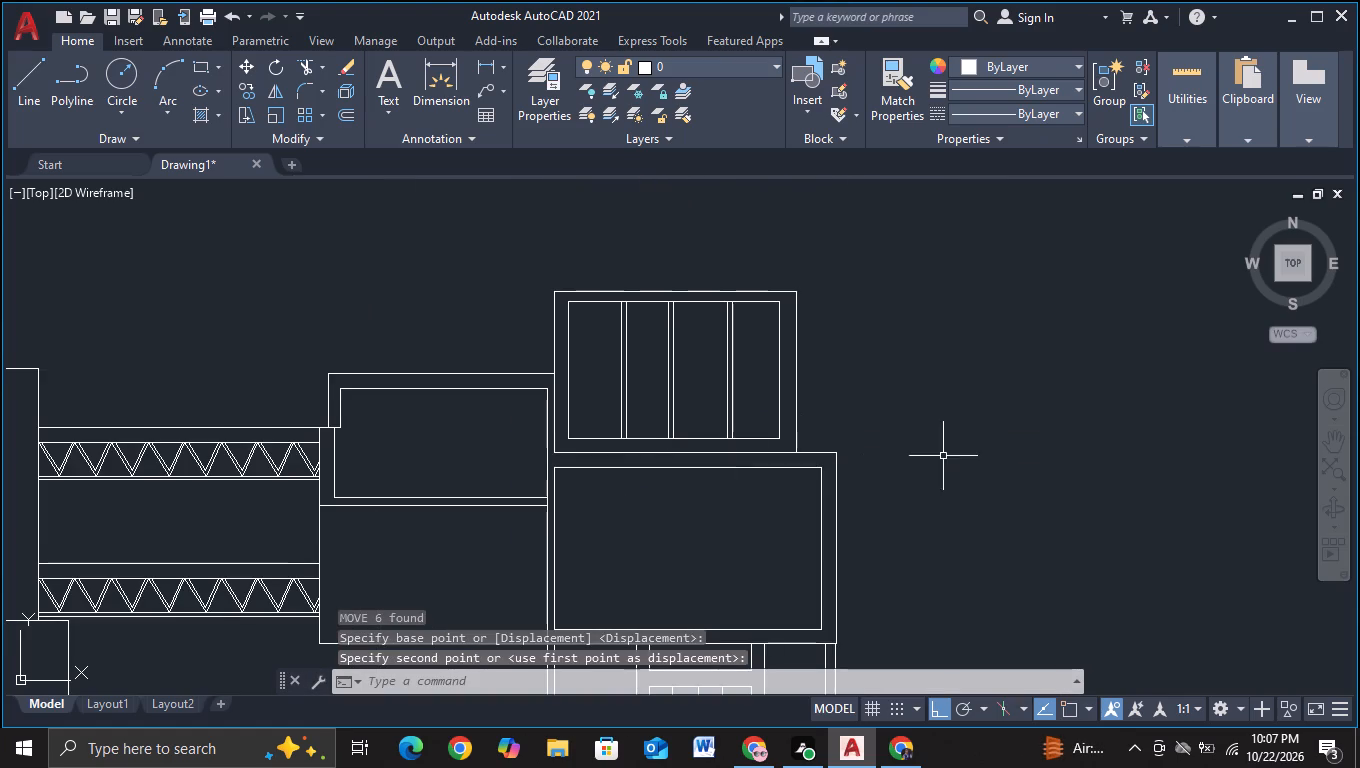
{"action": "middle_click_drag", "start_coordinate": [944, 456], "coordinate": [936, 468]}
{"action": "left_click", "coordinate": [24, 80]}
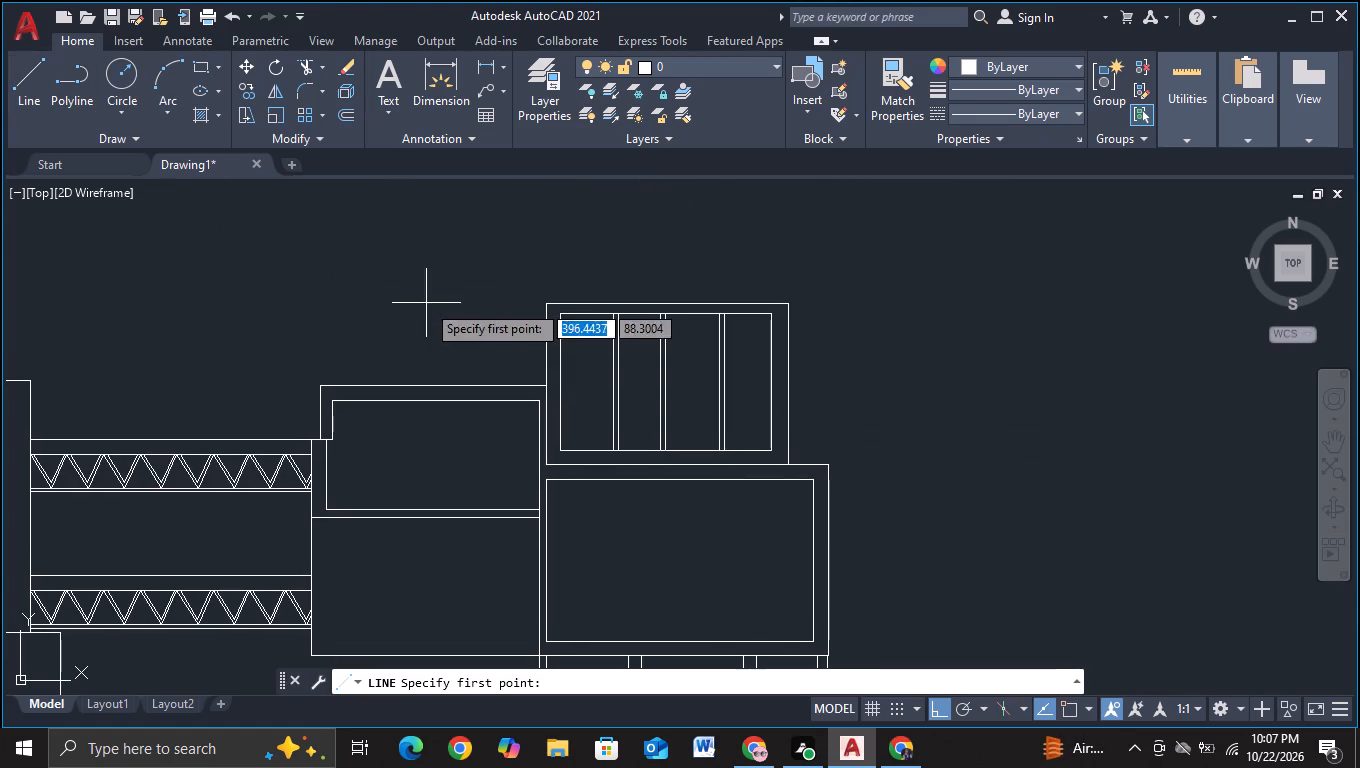
{"action": "scroll", "coordinate": [560, 397], "scroll_direction": "up", "scroll_amount": 2}
{"action": "left_click", "coordinate": [541, 344]}
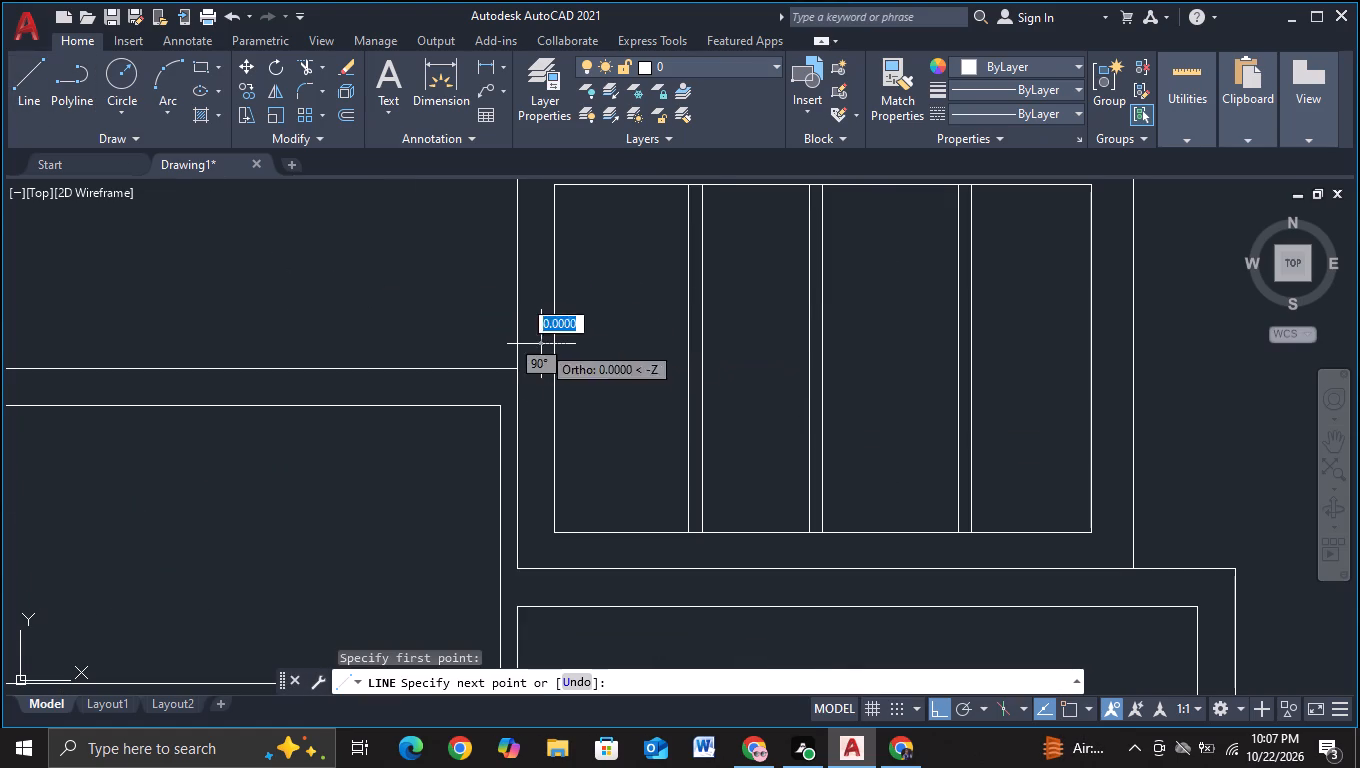
{"action": "left_click", "coordinate": [1116, 335]}
{"action": "key", "text": "Escape"}
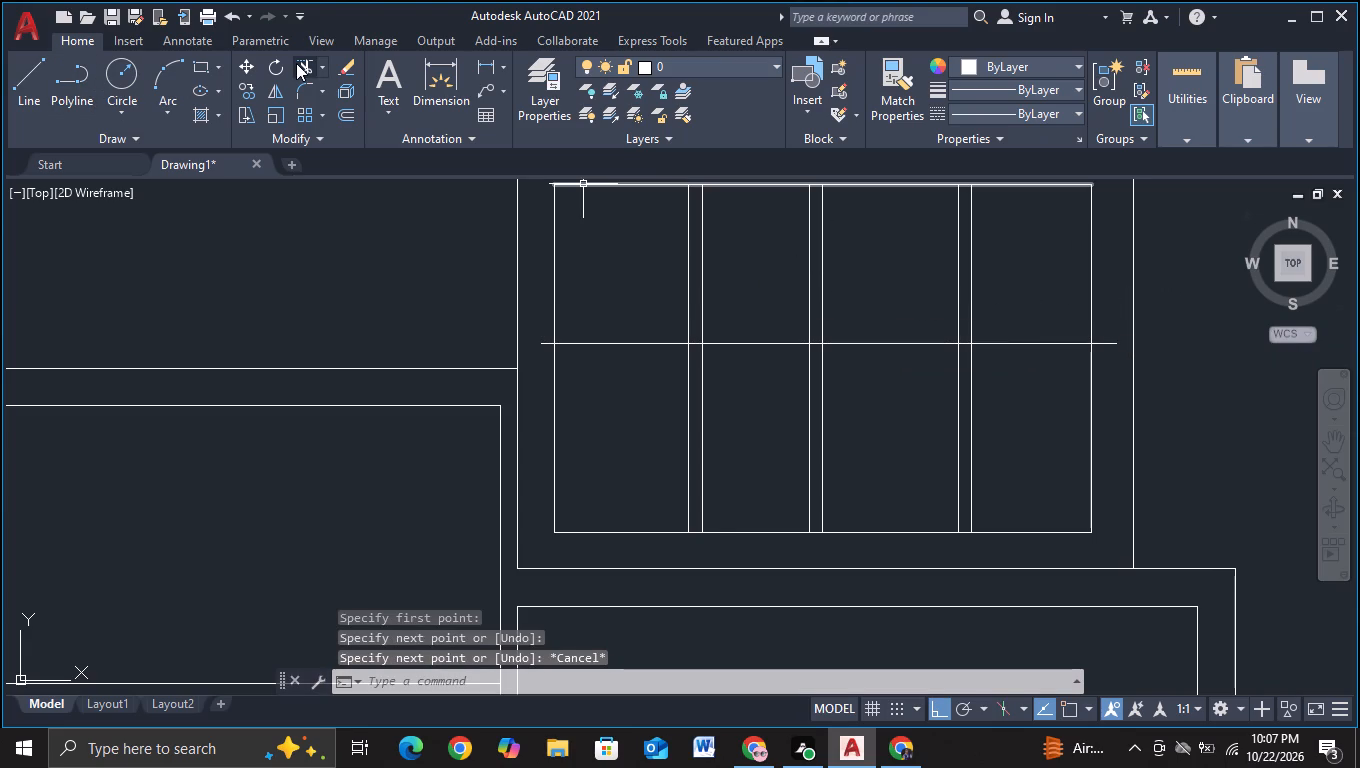
Trim the horizontal line's overhangs beyond the left and right sides of the upper box's inner frame.
{"action": "left_click", "coordinate": [298, 64]}
{"action": "left_click", "coordinate": [539, 340]}
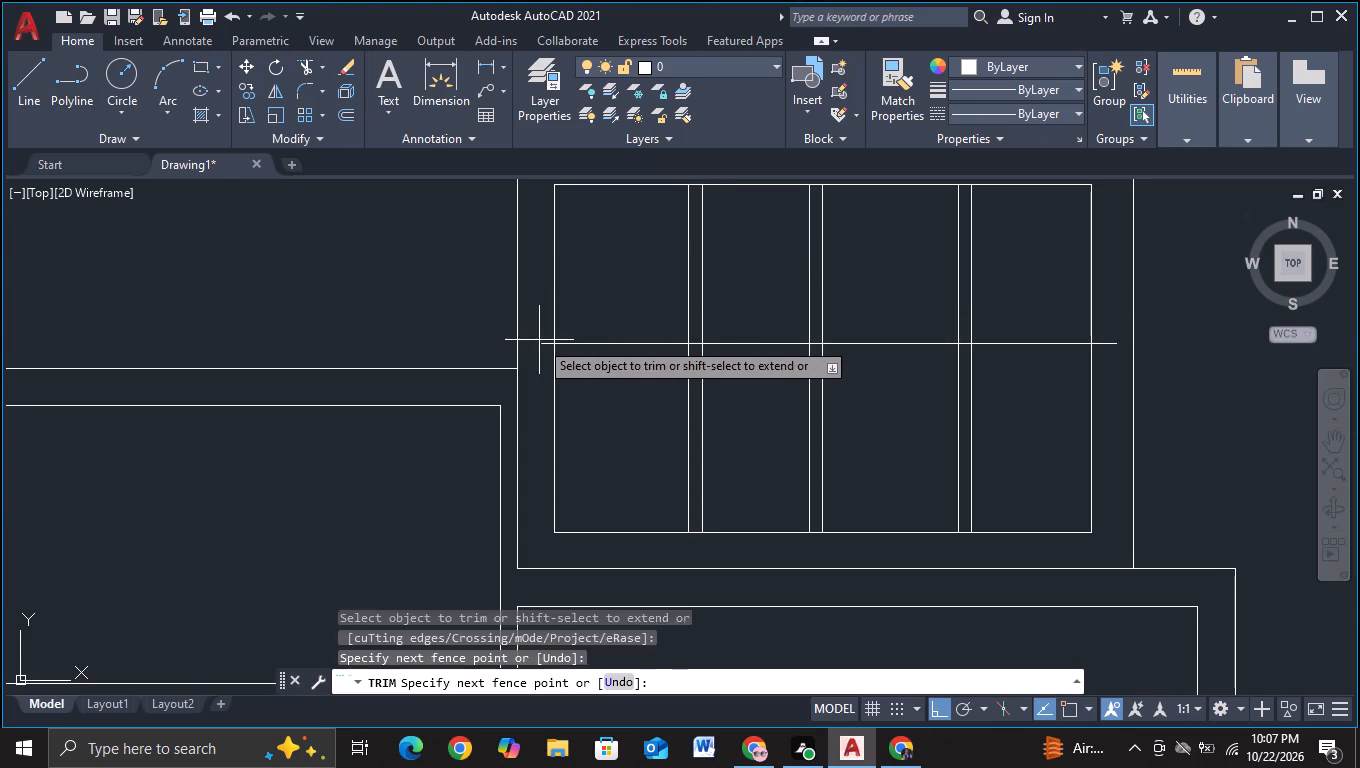
{"action": "left_click", "coordinate": [541, 346]}
{"action": "left_click", "coordinate": [541, 346]}
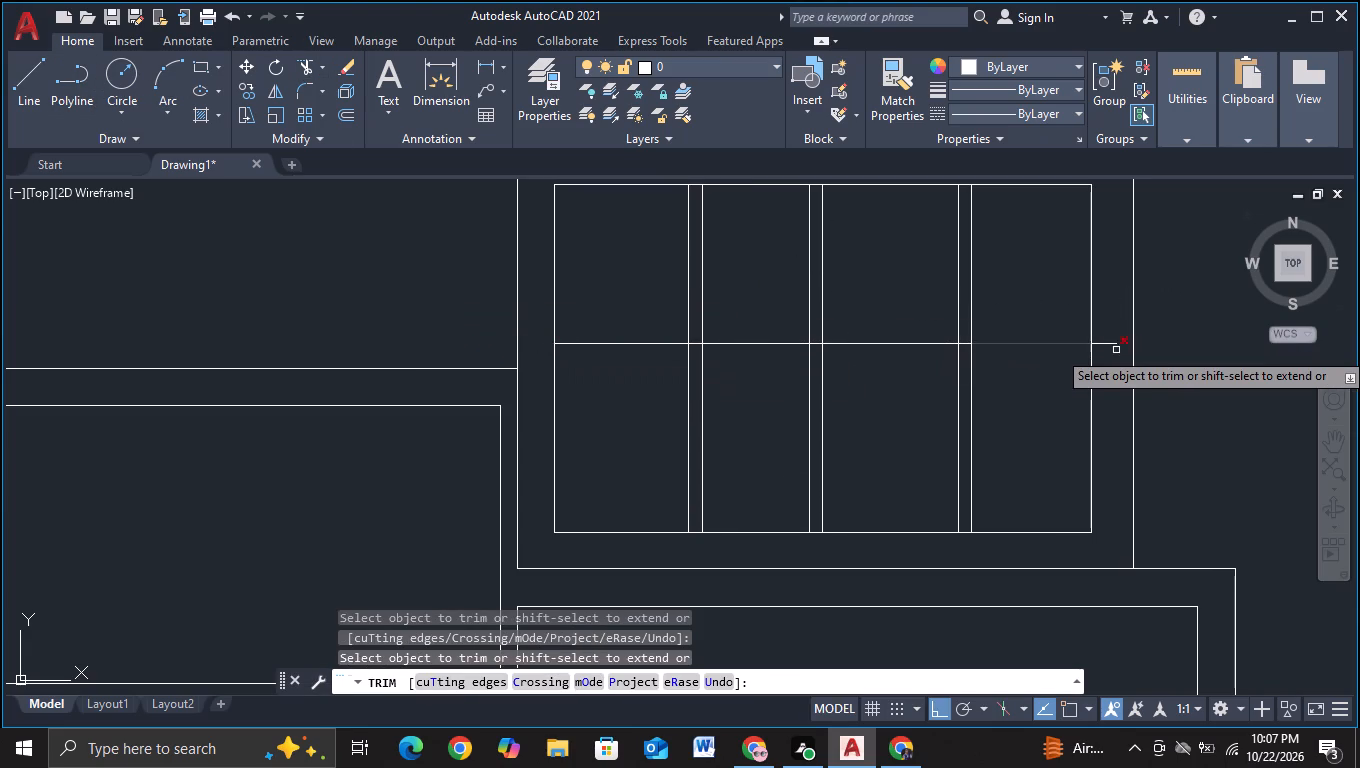
{"action": "left_click", "coordinate": [1112, 342]}
{"action": "key", "text": "Escape"}
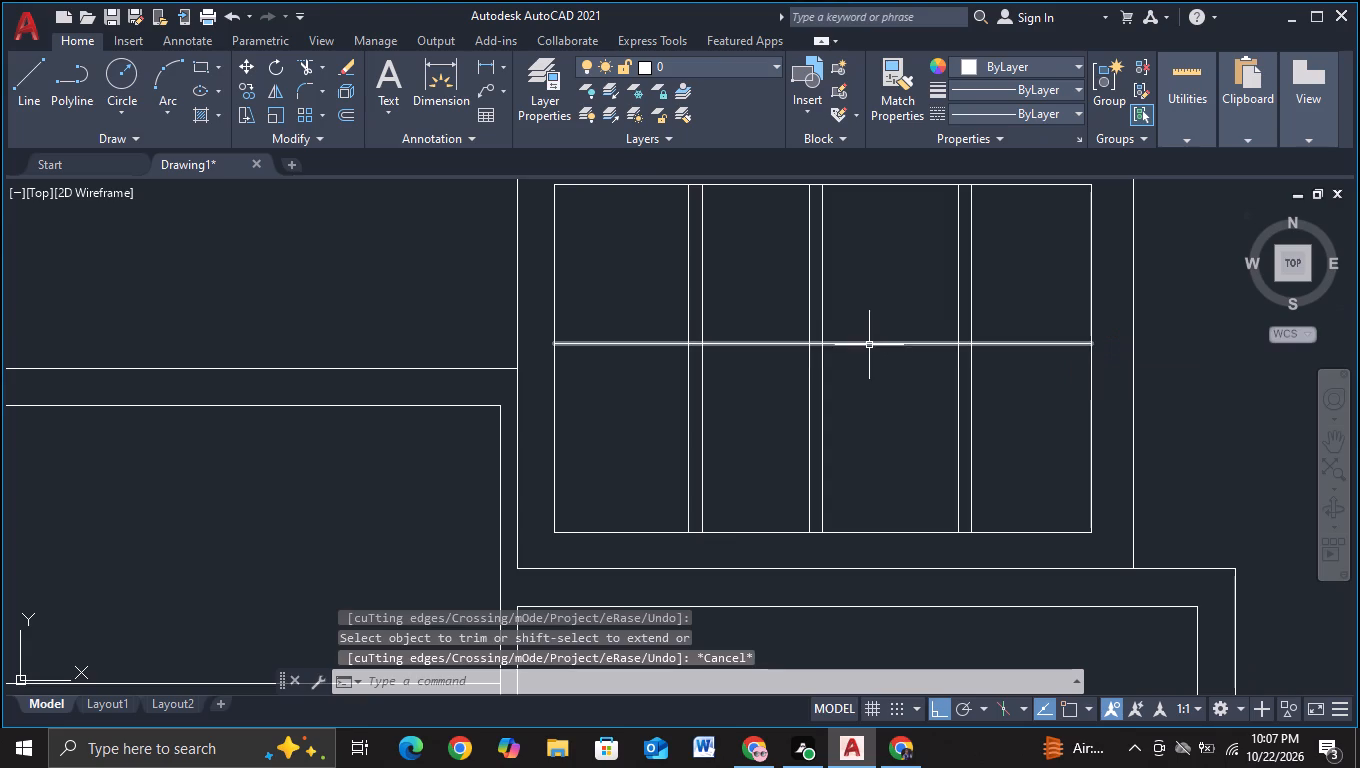
Copy the horizontal division line a short distance straight down to form a narrow horizontal pair.
{"action": "left_click", "coordinate": [869, 345]}
{"action": "key", "text": "c"}
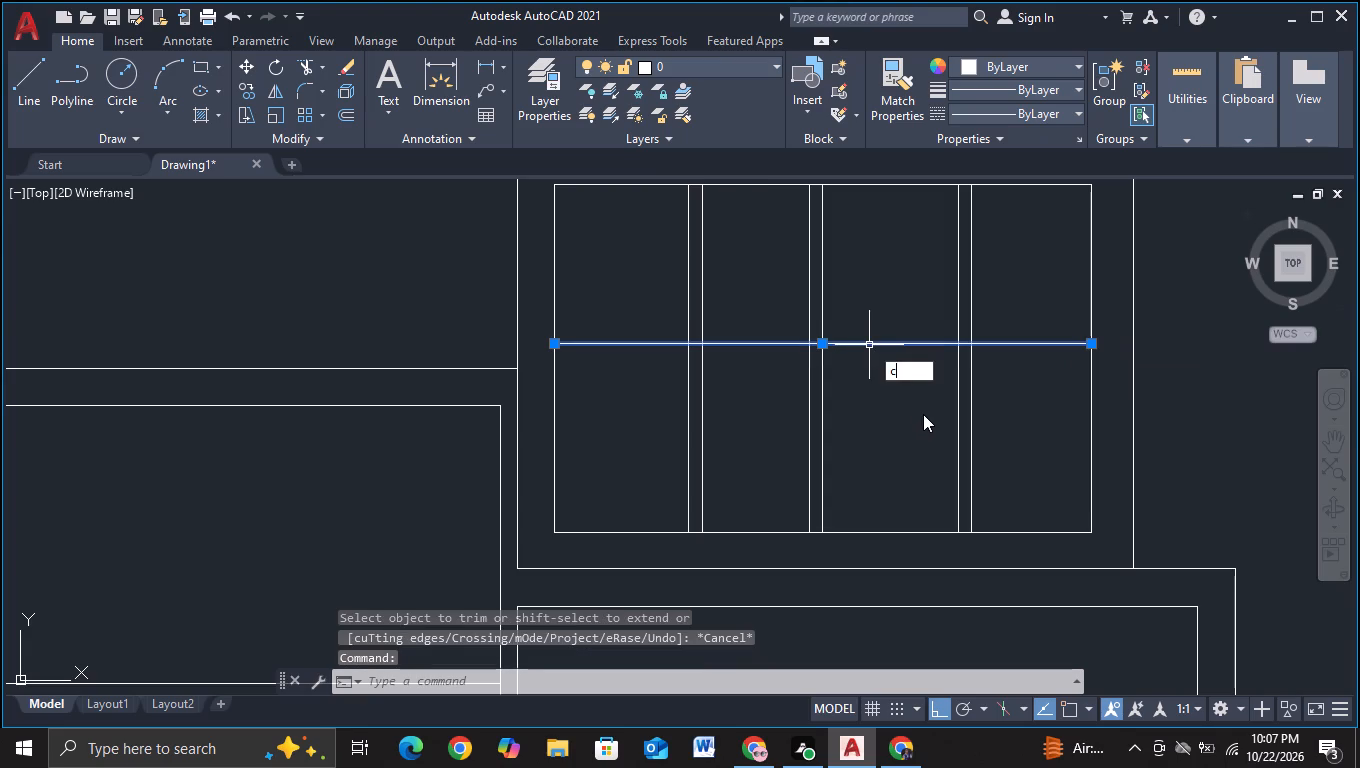
{"action": "left_click", "coordinate": [923, 414]}
{"action": "left_click", "coordinate": [894, 352]}
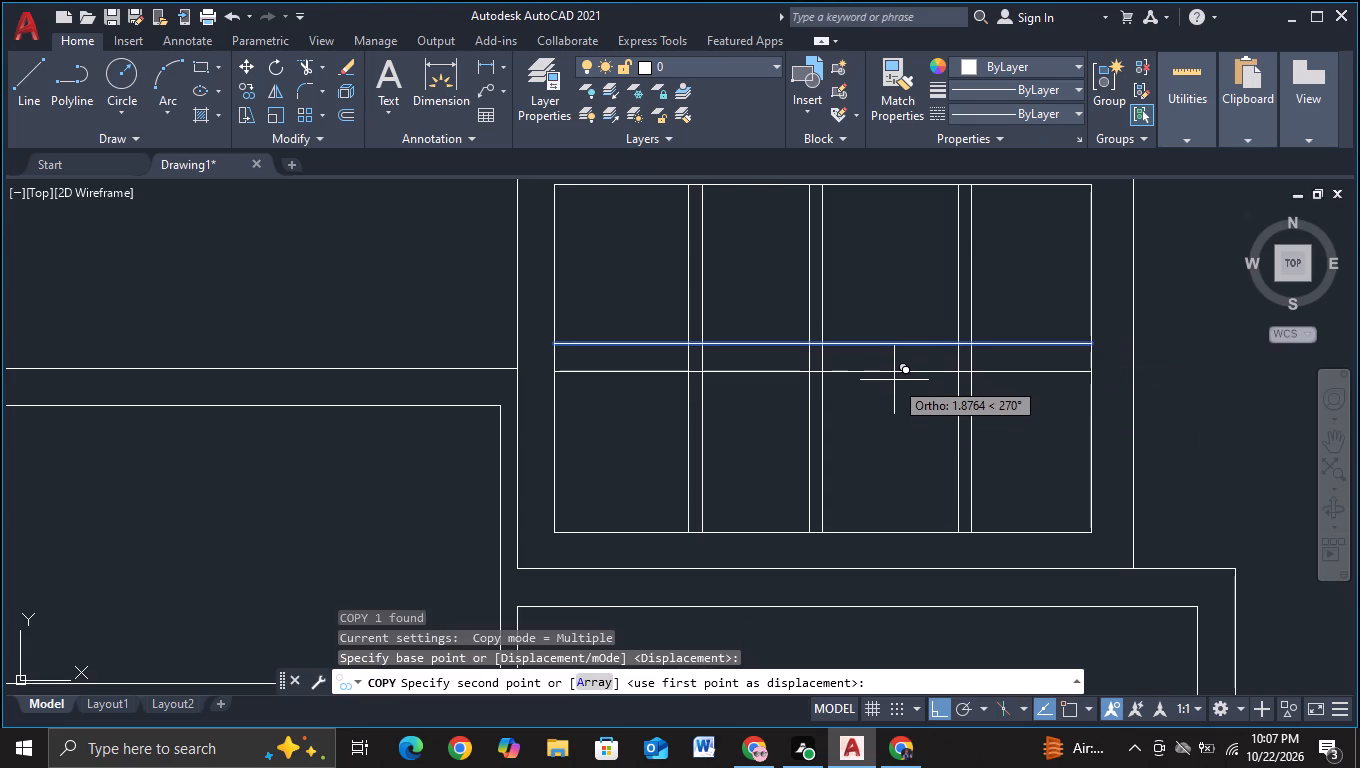
{"action": "left_click", "coordinate": [894, 369]}
{"action": "key", "text": "Escape"}
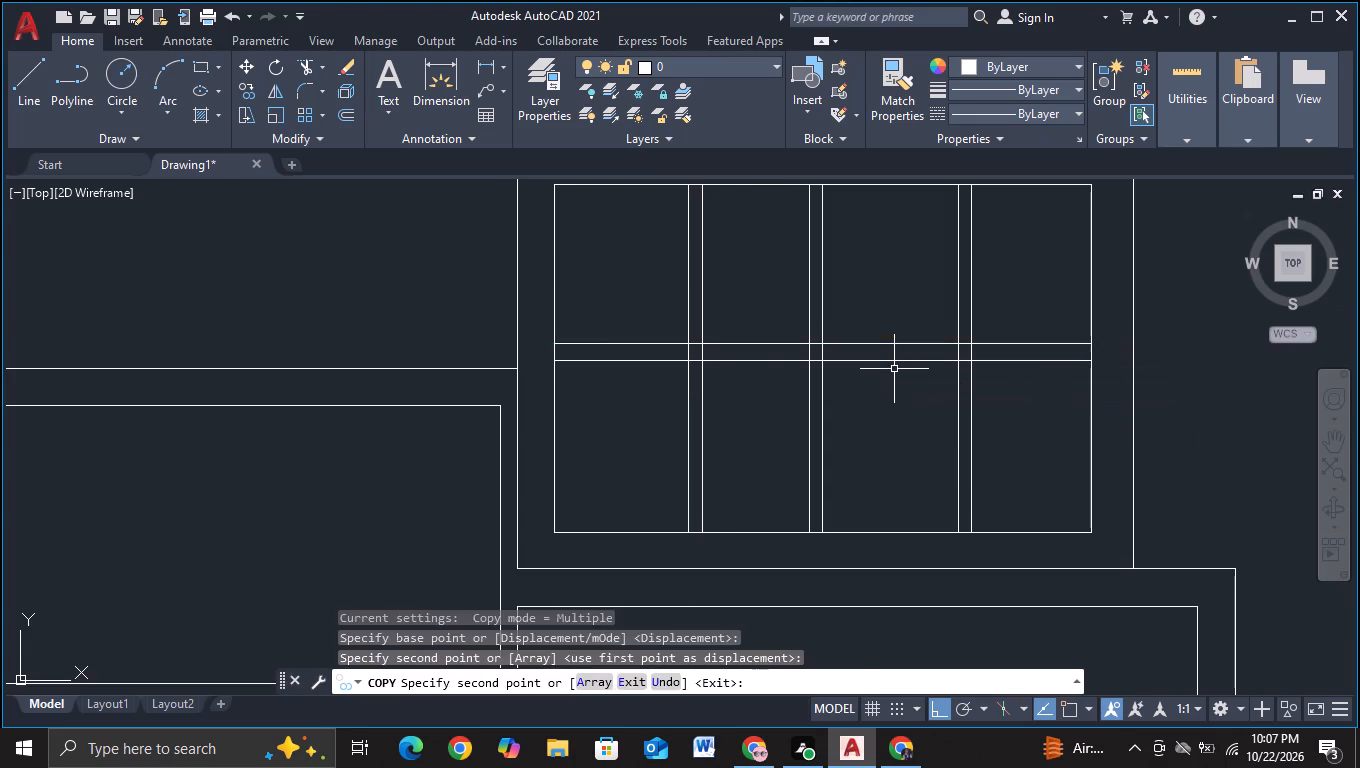
Trim the line pieces inside the three crossings of the horizontal pair and the vertical pairs to open the window grid's intersections.
{"action": "left_click", "coordinate": [313, 65]}
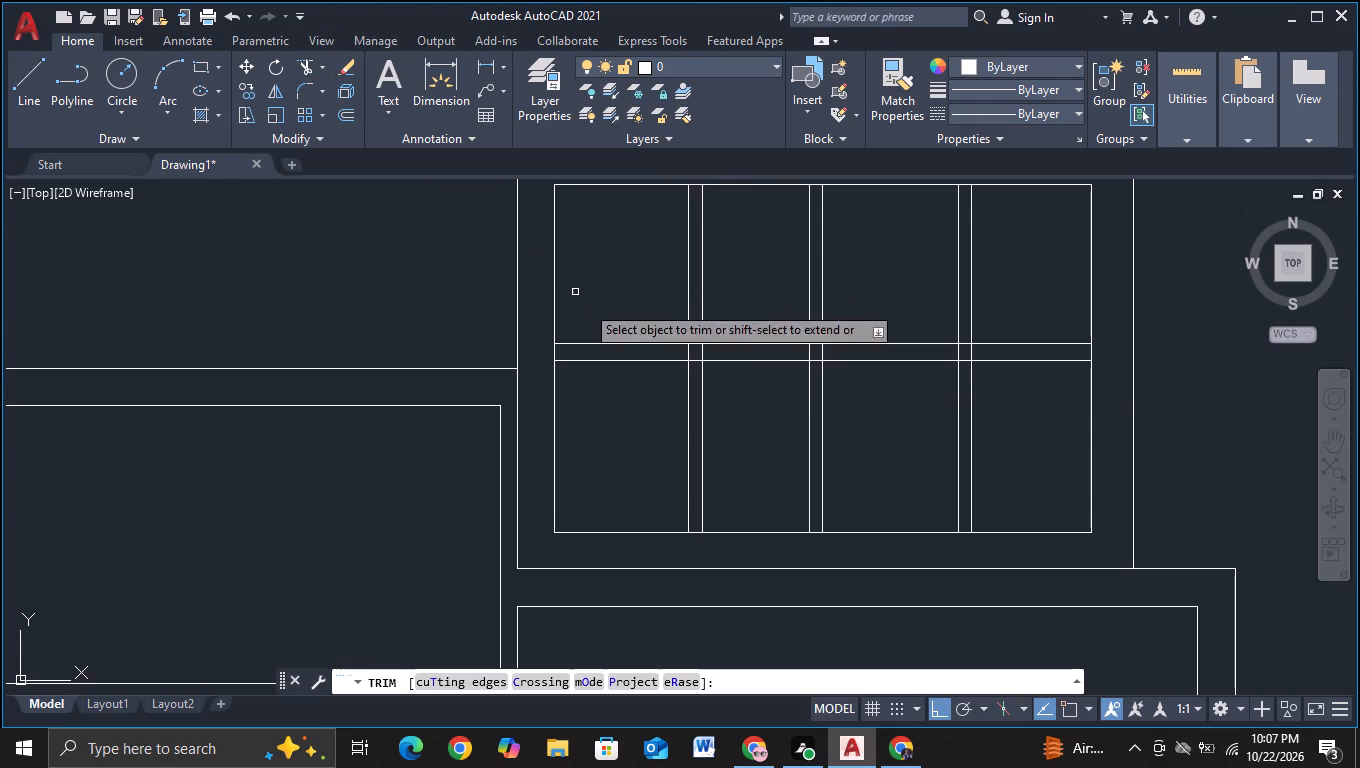
{"action": "left_click", "coordinate": [679, 352]}
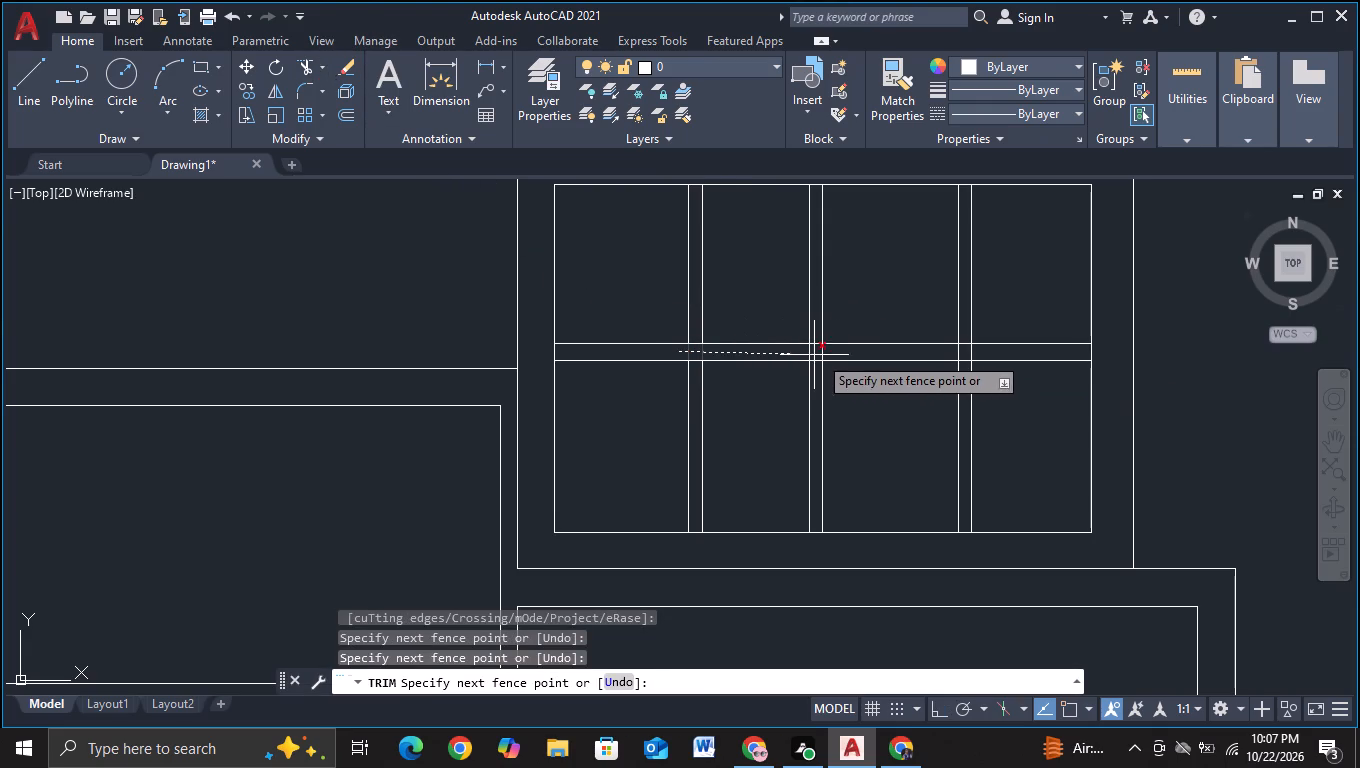
{"action": "left_click", "coordinate": [982, 351]}
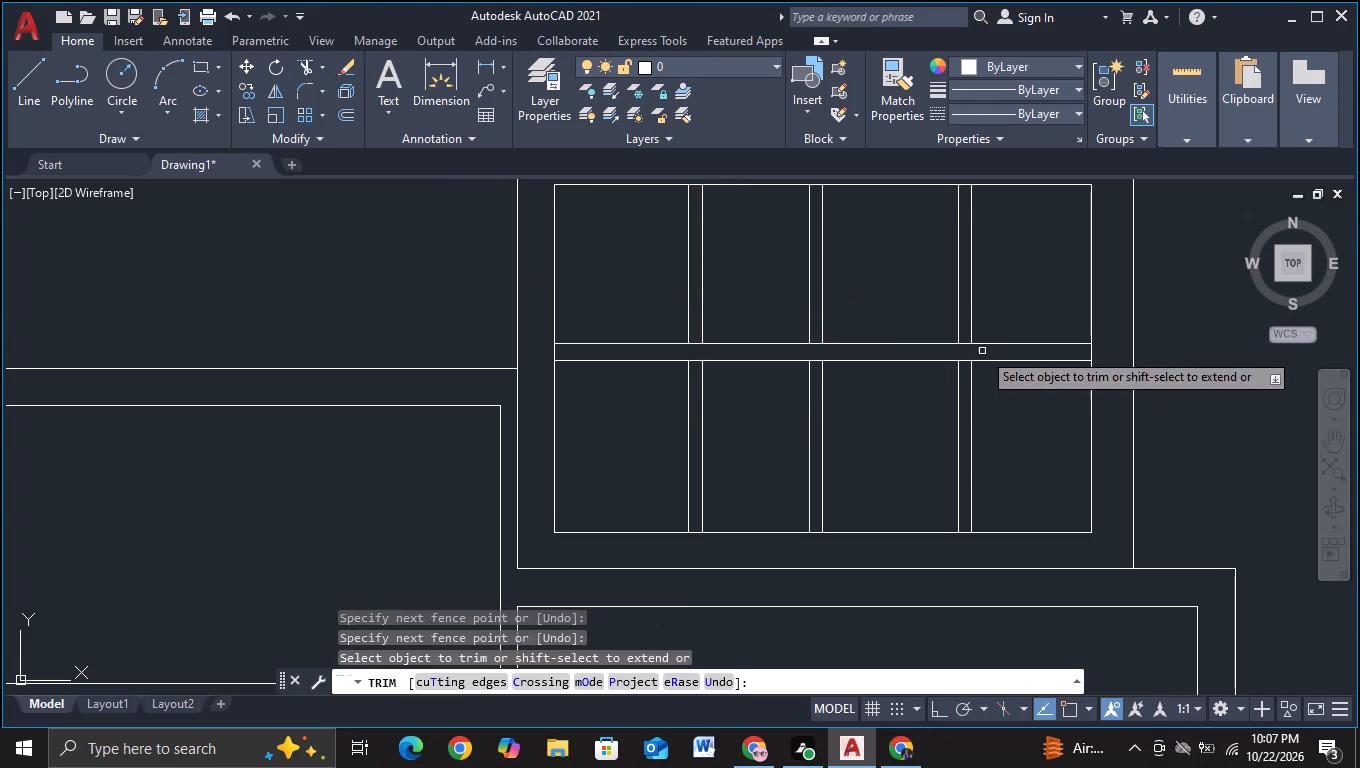
{"action": "left_click", "coordinate": [694, 333]}
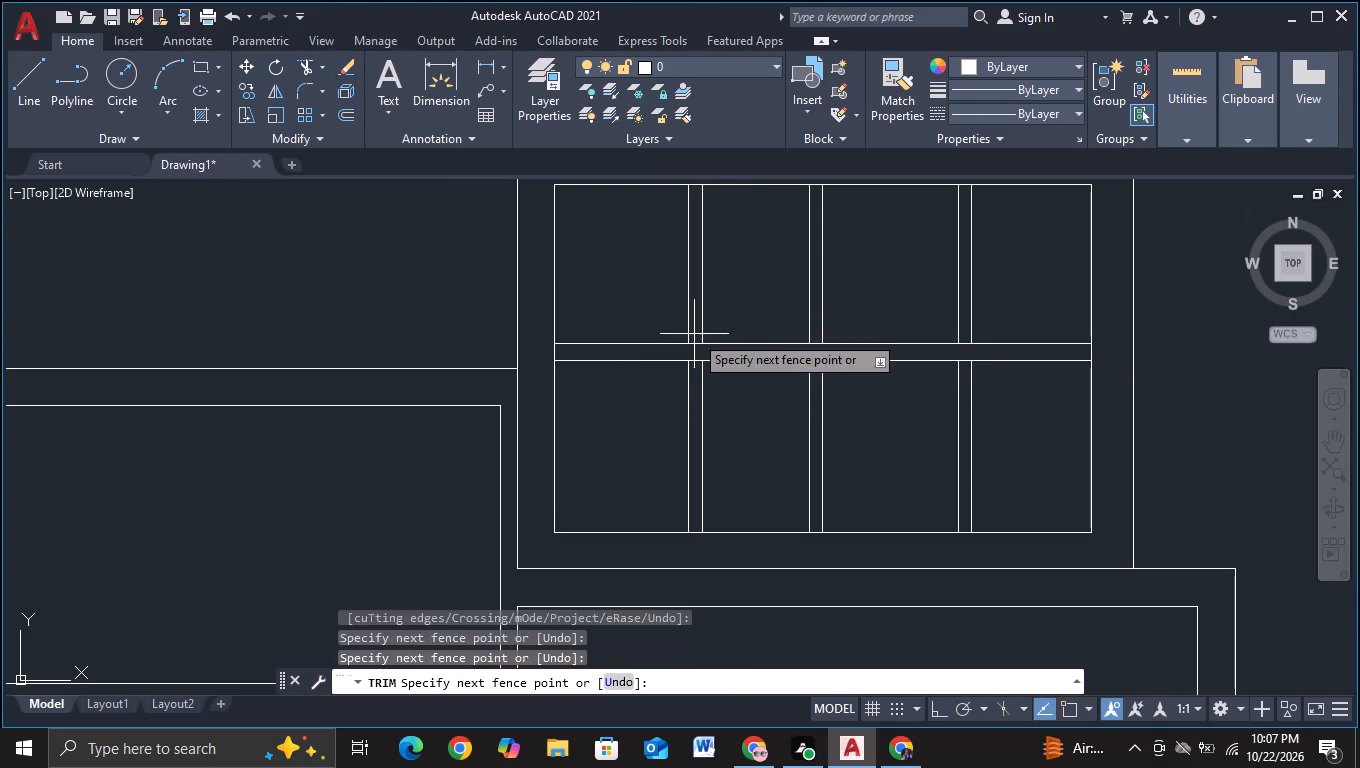
{"action": "left_click", "coordinate": [695, 364]}
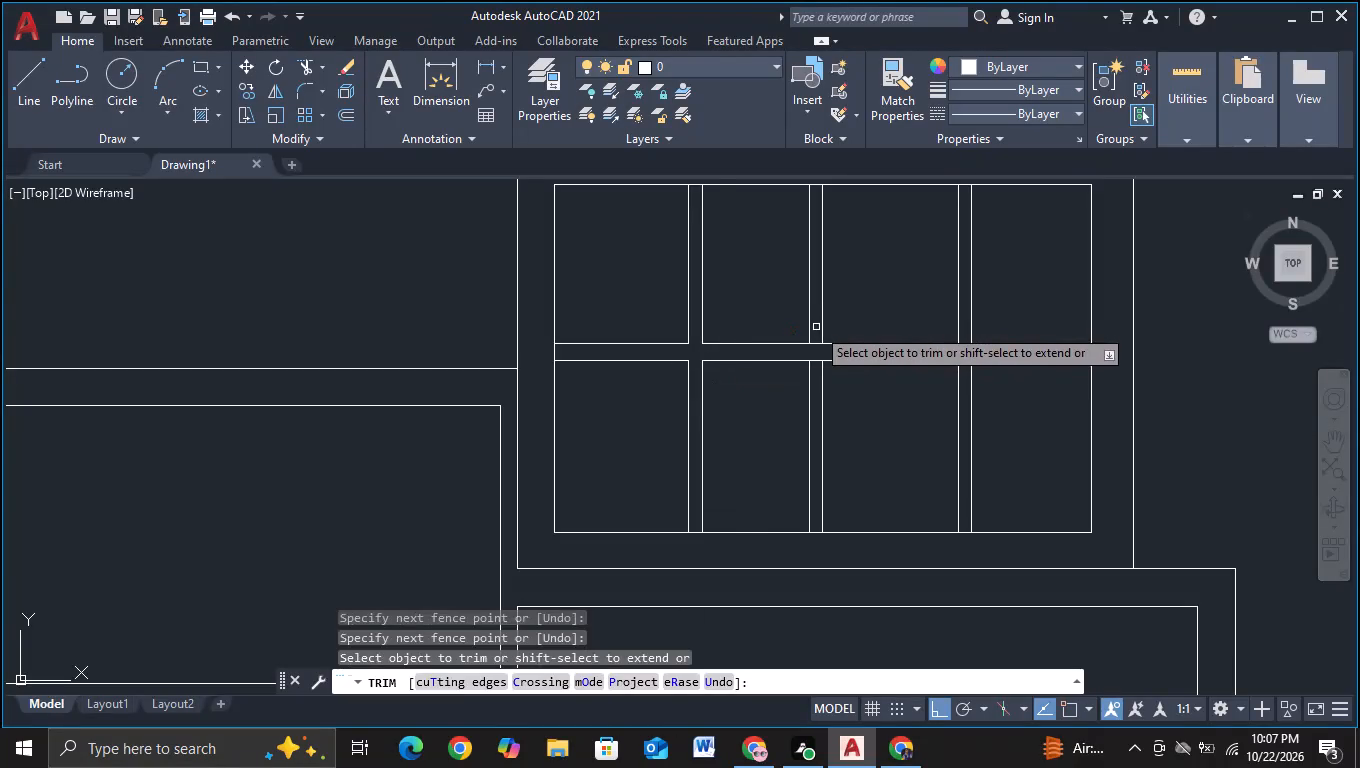
{"action": "left_click", "coordinate": [816, 327]}
{"action": "left_click", "coordinate": [813, 367]}
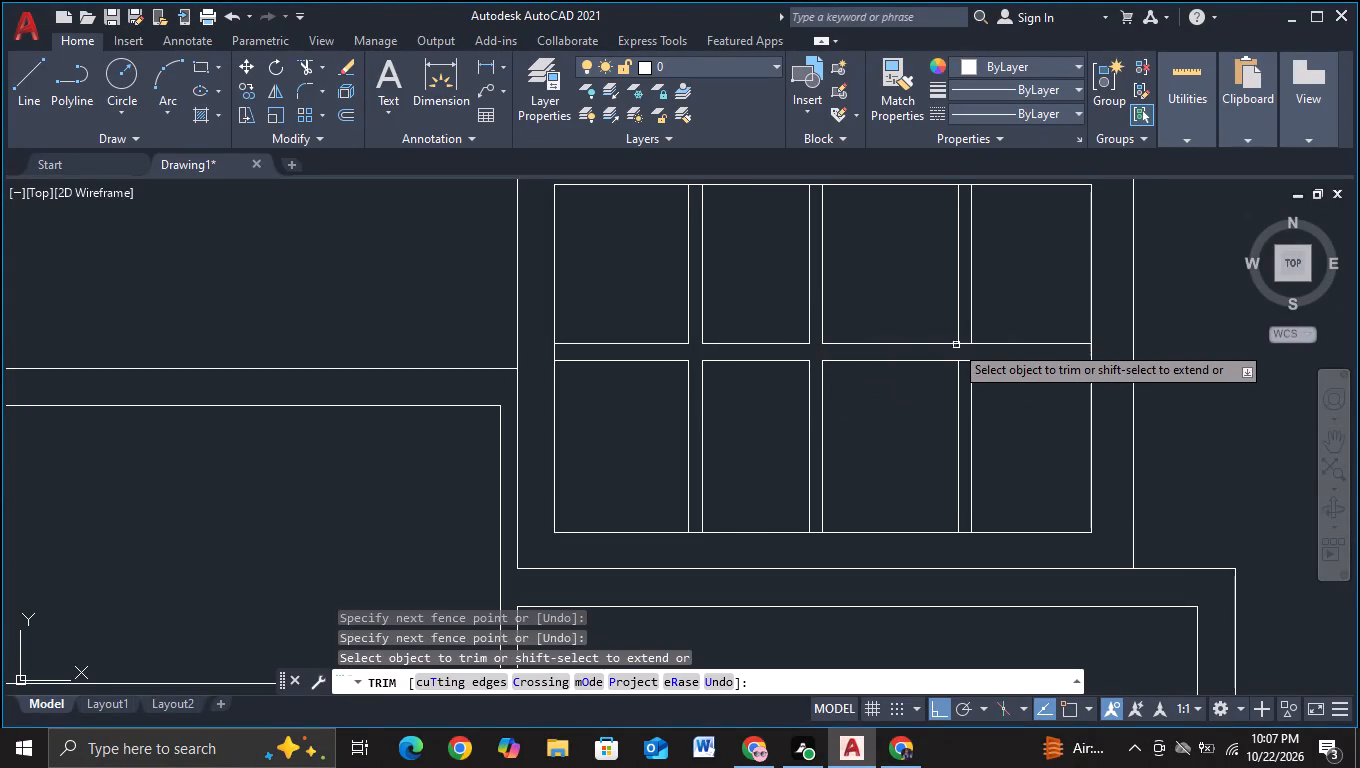
{"action": "left_click", "coordinate": [967, 338]}
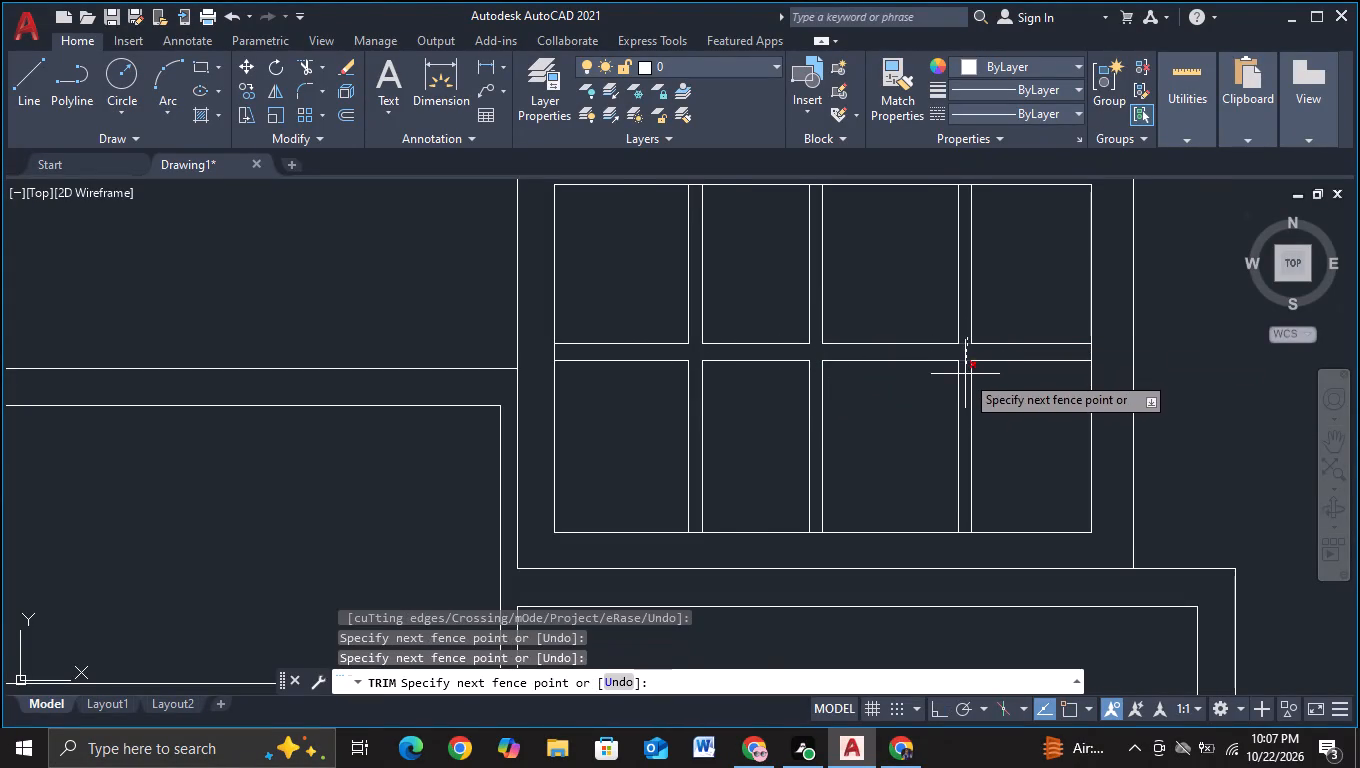
{"action": "left_click", "coordinate": [965, 374]}
{"action": "key", "text": "Escape"}
Draw a vertical line near the left side of the framed volume left of the upper box, from below its bottom line past its top.
{"action": "scroll", "coordinate": [965, 374], "scroll_direction": "down", "scroll_amount": 2}
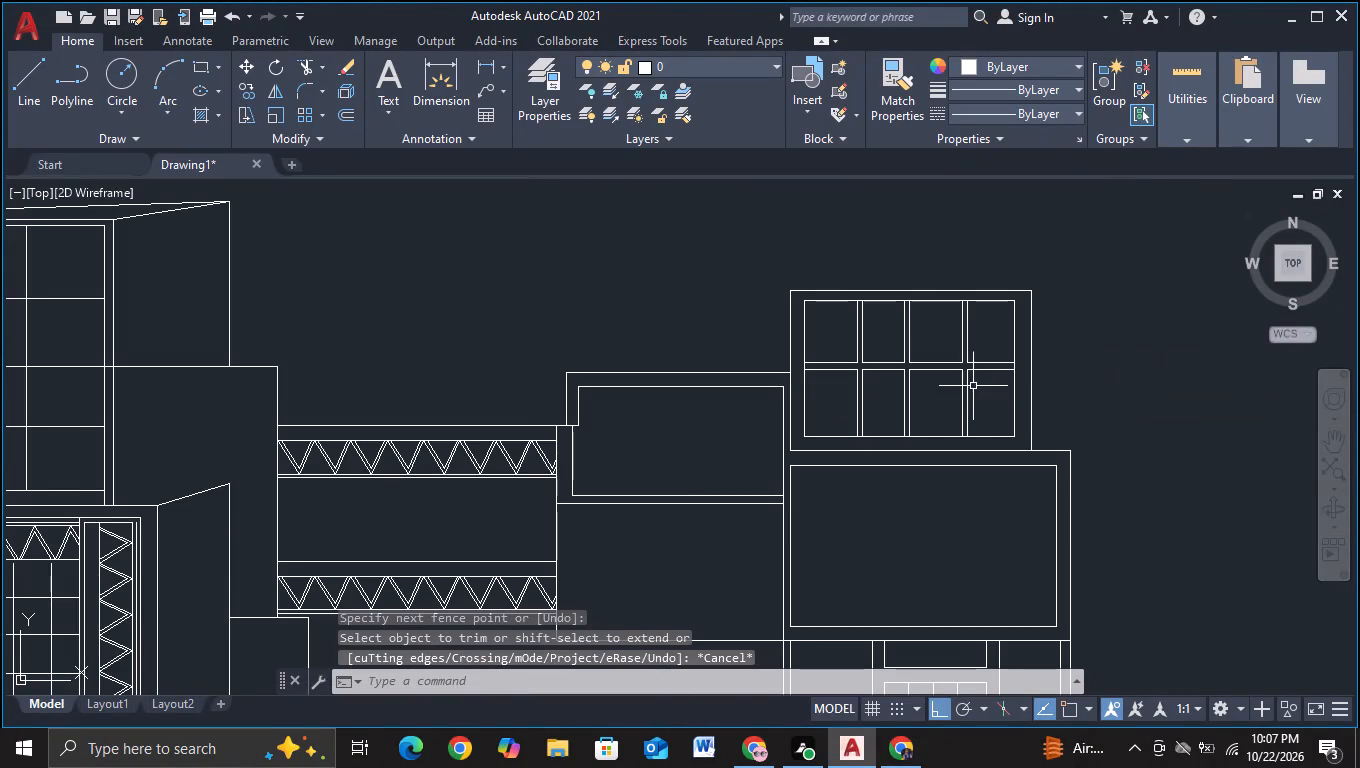
{"action": "middle_click_drag", "start_coordinate": [973, 386], "coordinate": [587, 332]}
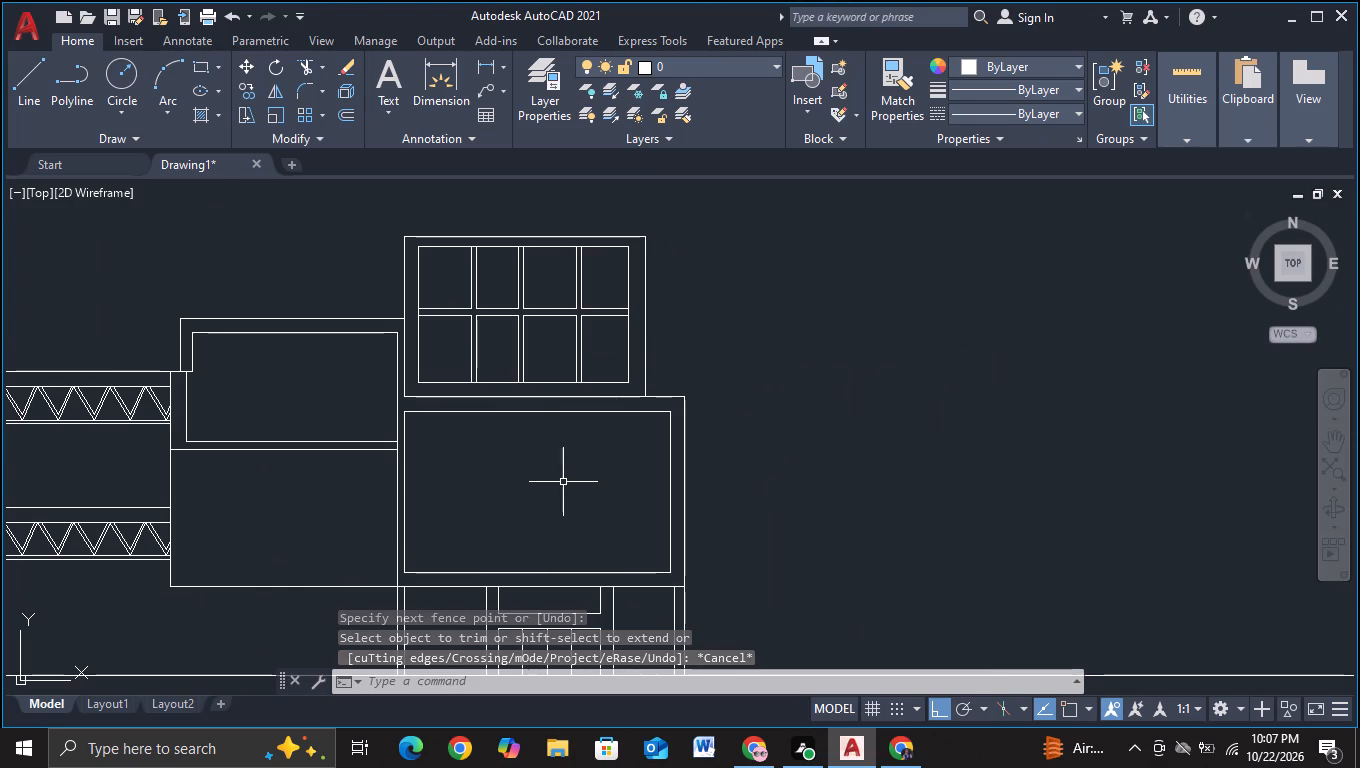
{"action": "middle_click_drag", "start_coordinate": [588, 528], "coordinate": [633, 478]}
{"action": "middle_click_drag", "start_coordinate": [572, 415], "coordinate": [578, 420]}
{"action": "scroll", "coordinate": [577, 418], "scroll_direction": "down", "scroll_amount": 1}
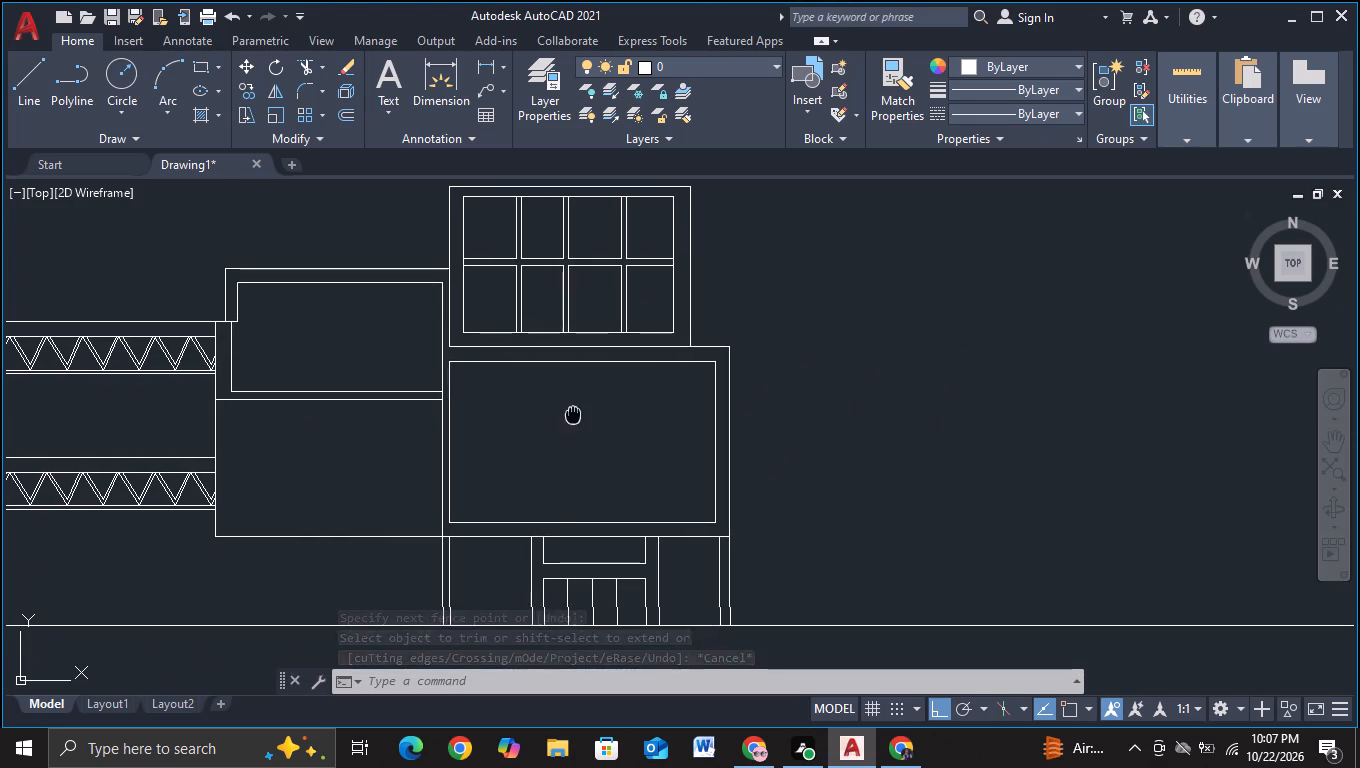
{"action": "middle_click_drag", "start_coordinate": [578, 420], "coordinate": [595, 462]}
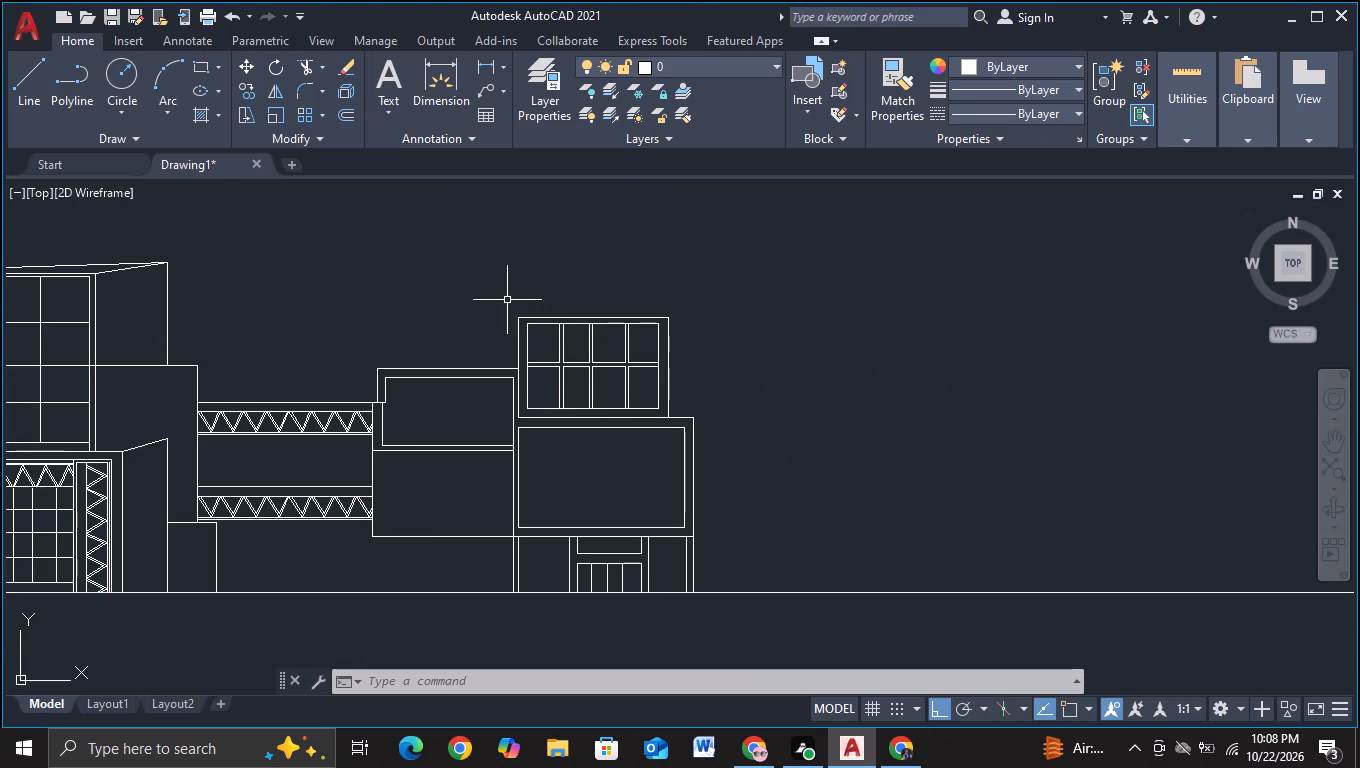
{"action": "scroll", "coordinate": [512, 346], "scroll_direction": "up", "scroll_amount": 2}
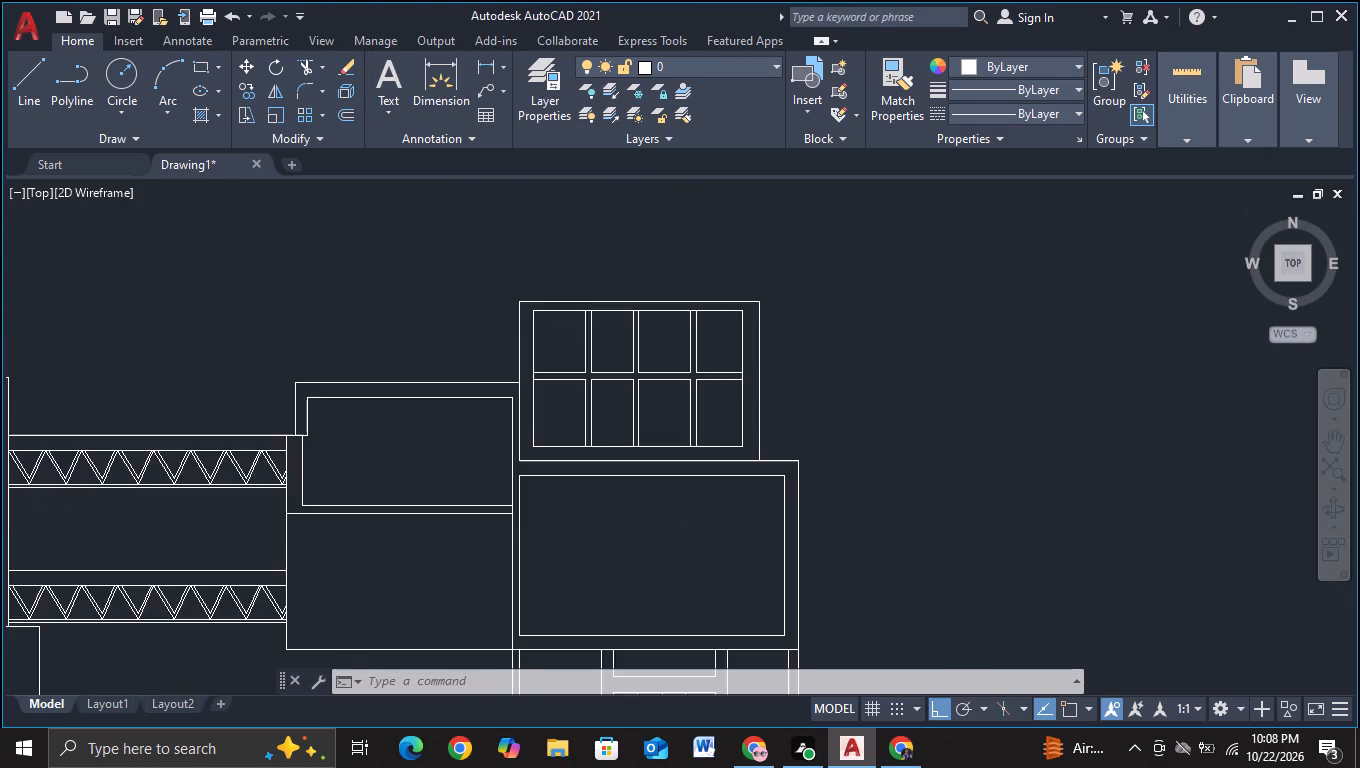
{"action": "middle_click_drag", "start_coordinate": [330, 515], "coordinate": [382, 409]}
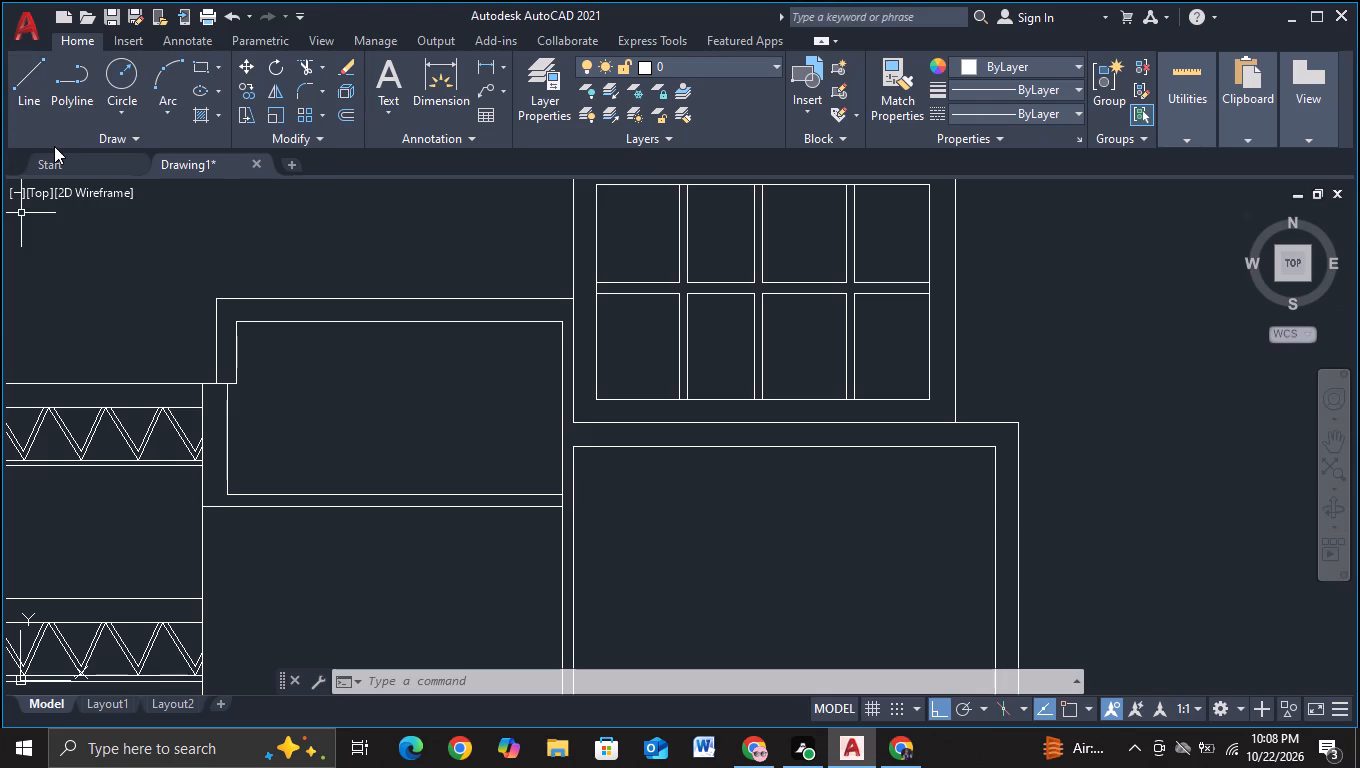
{"action": "left_click", "coordinate": [28, 81]}
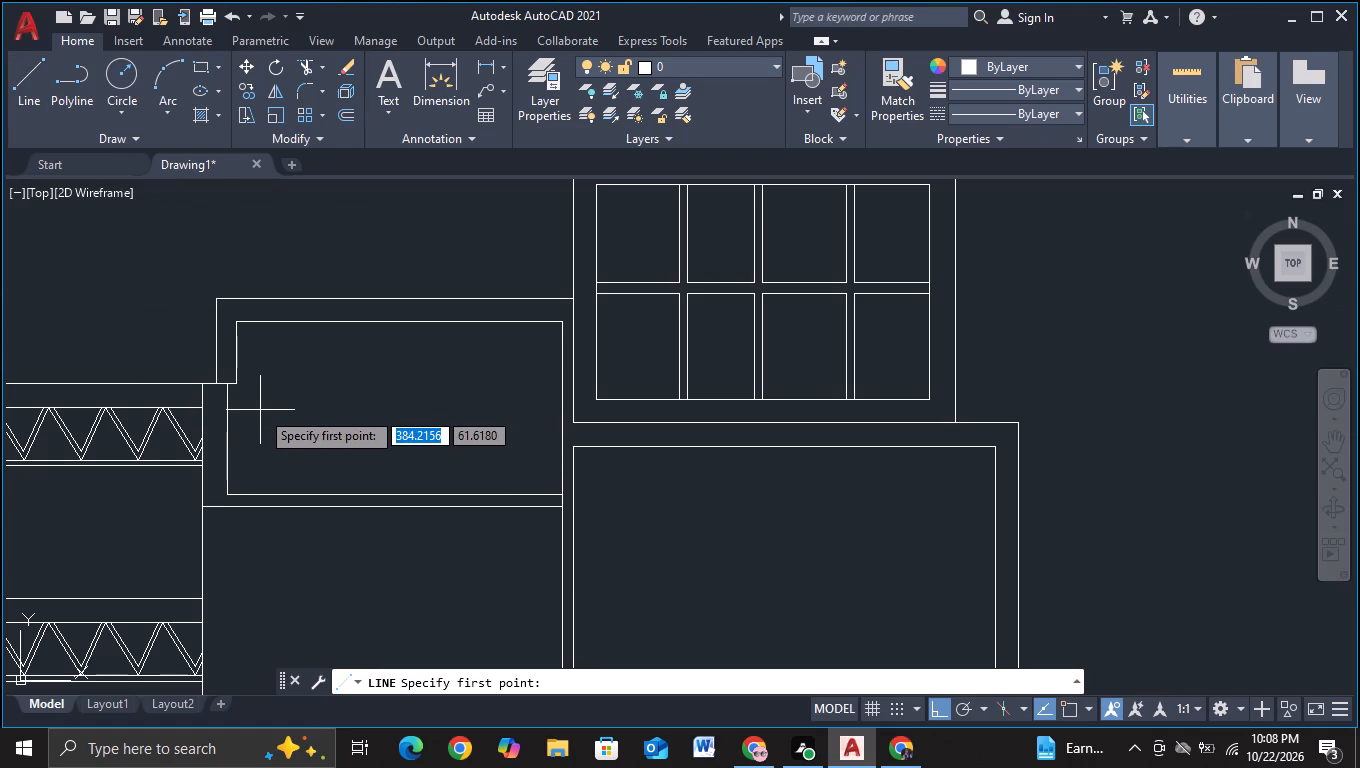
{"action": "left_click", "coordinate": [40, 87]}
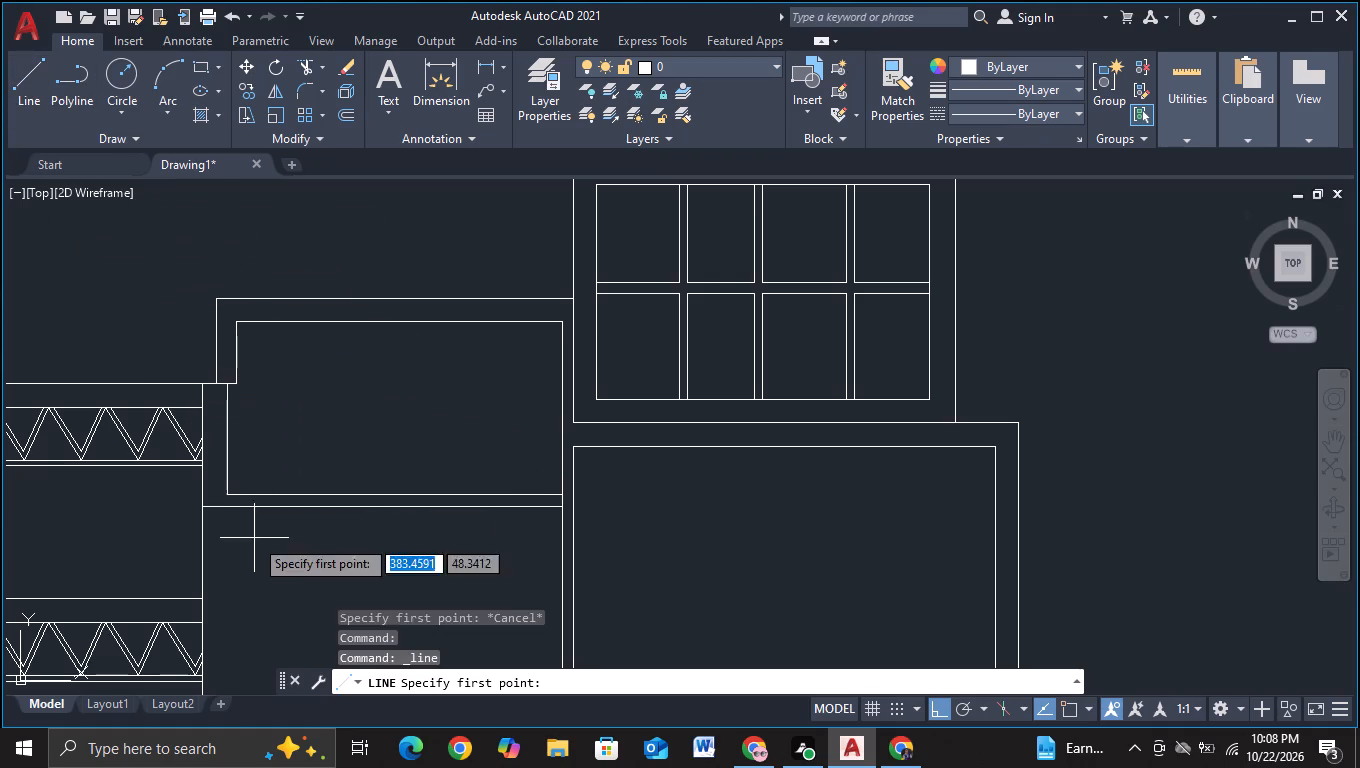
{"action": "left_click", "coordinate": [295, 532]}
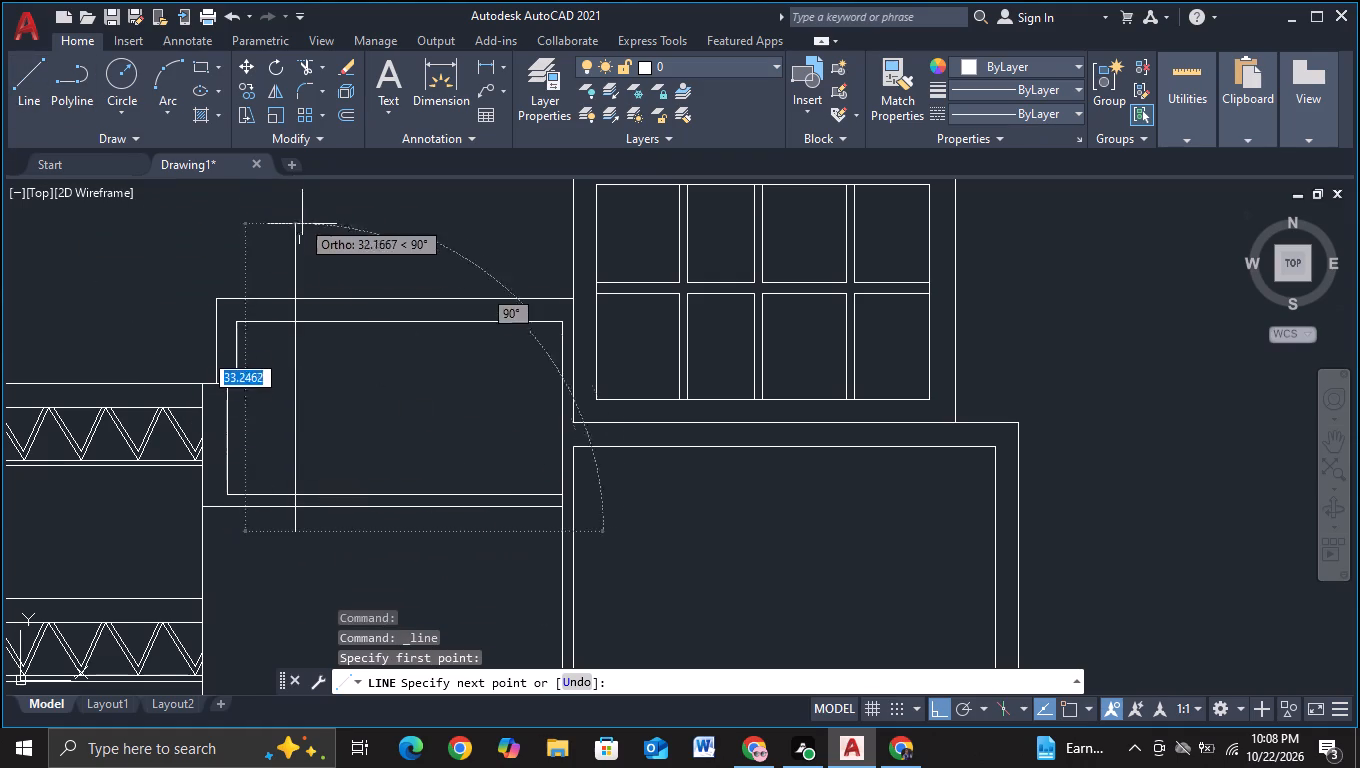
{"action": "left_click", "coordinate": [284, 243]}
{"action": "key", "text": "Escape"}
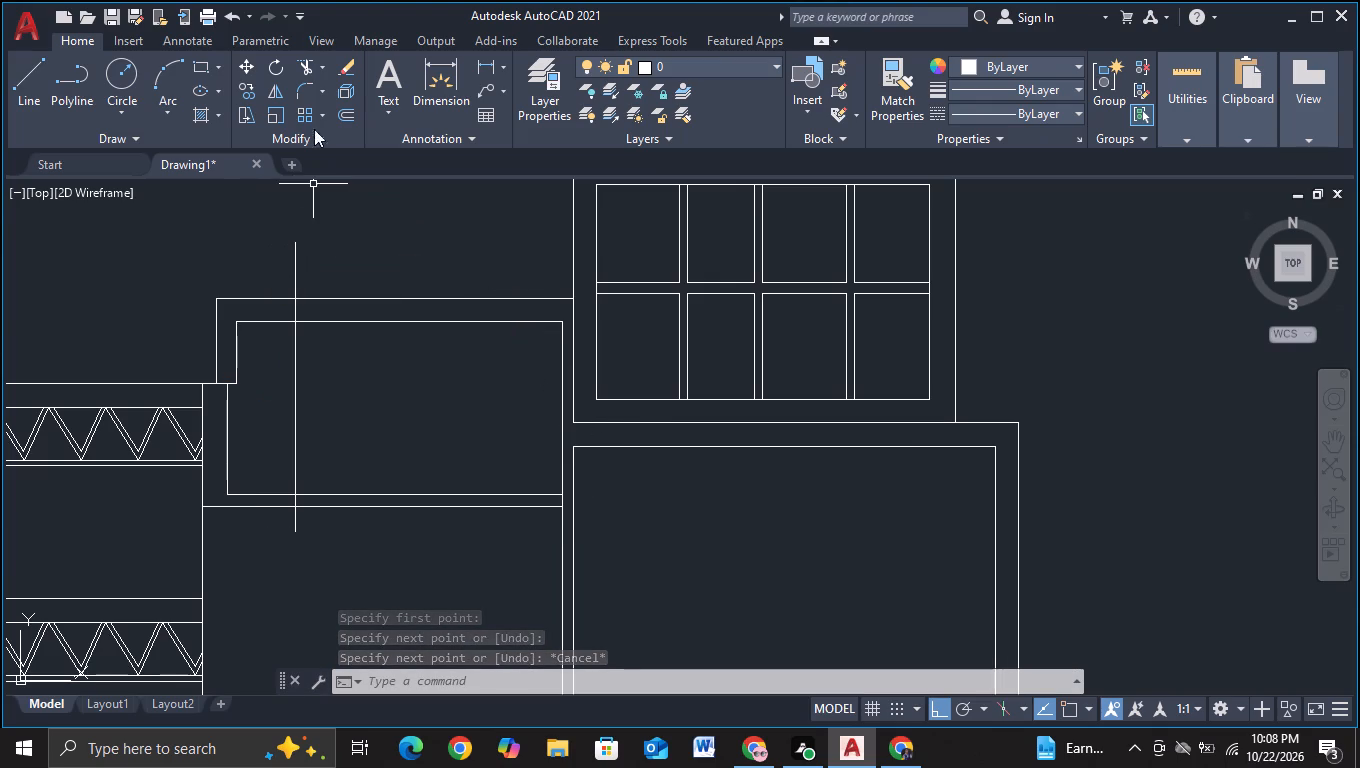
Trim the vertical line's overhangs above and below the inner frame of the framed volume left of the upper box.
{"action": "left_click", "coordinate": [298, 74]}
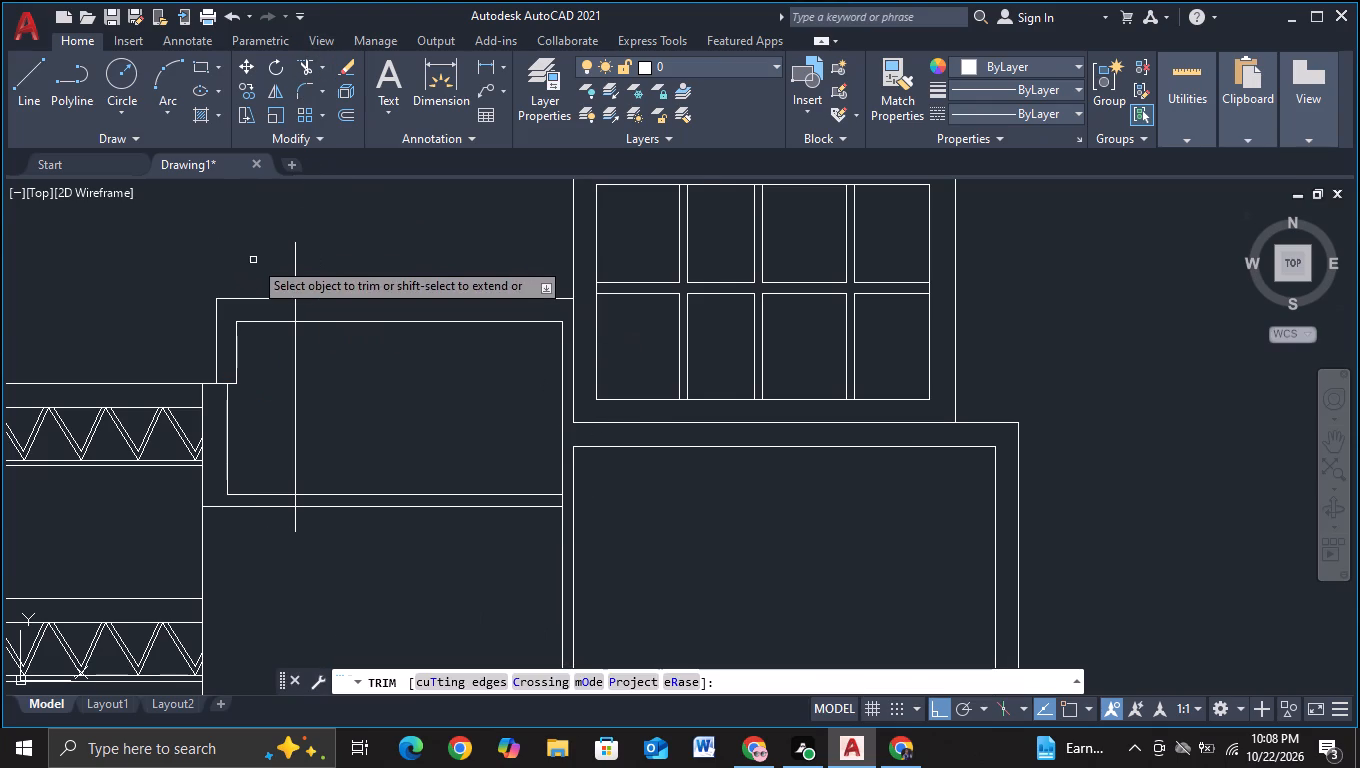
{"action": "left_click_drag", "start_coordinate": [254, 261], "coordinate": [322, 257]}
{"action": "left_click", "coordinate": [294, 312]}
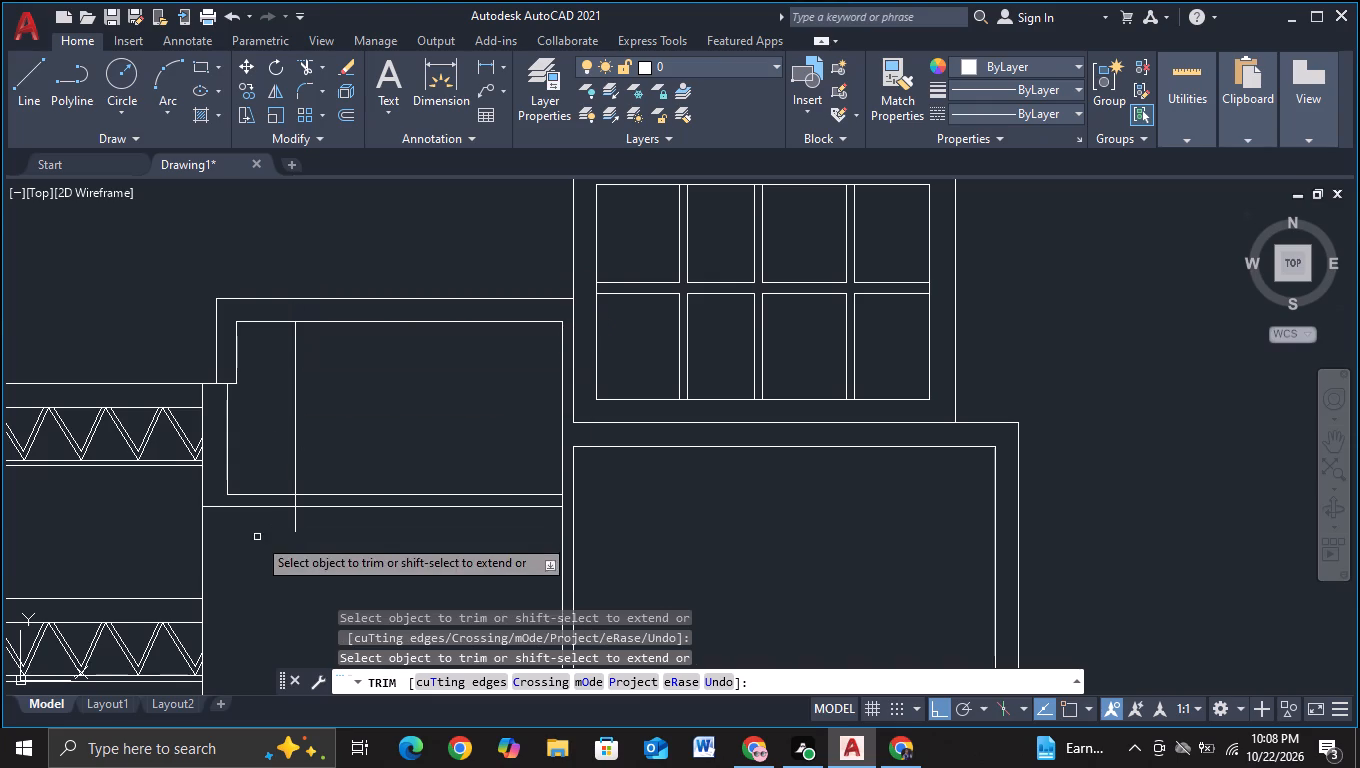
{"action": "left_click_drag", "start_coordinate": [289, 530], "coordinate": [314, 528]}
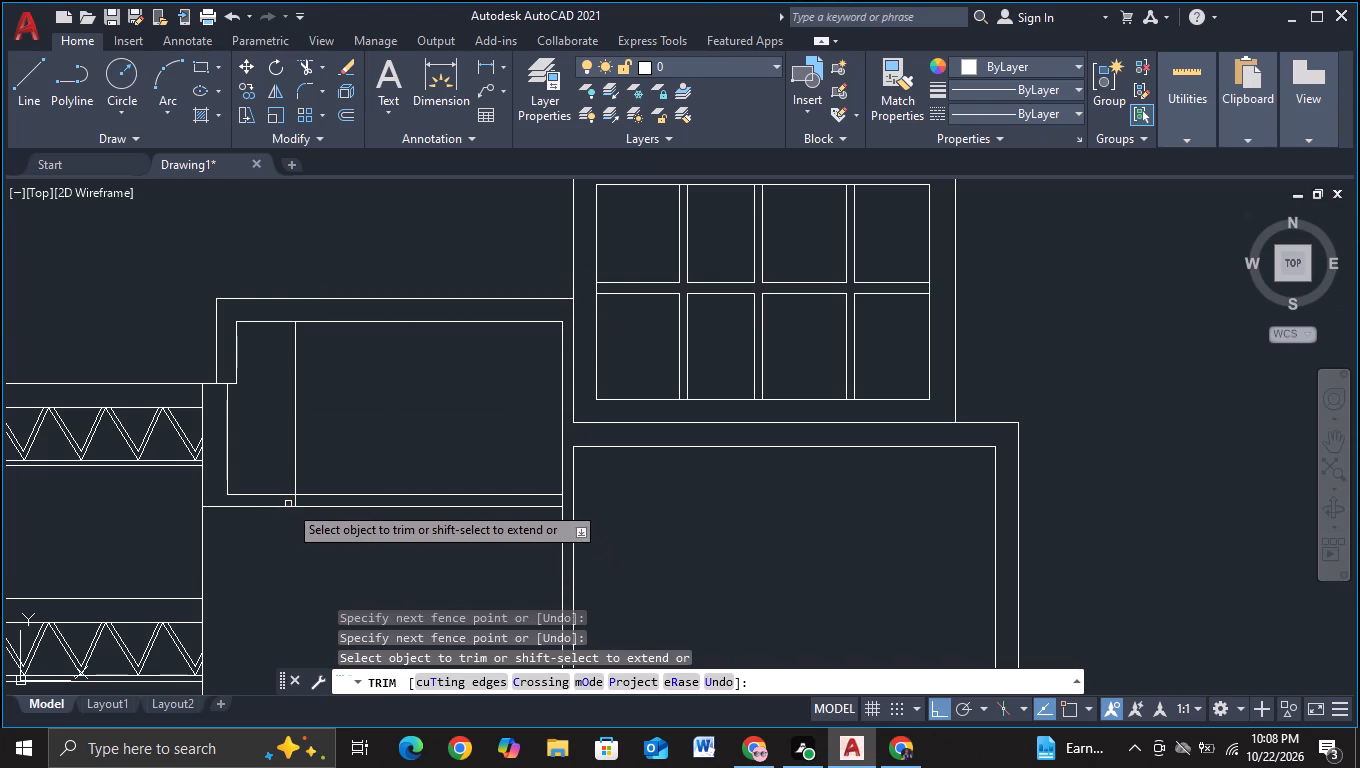
{"action": "left_click", "coordinate": [293, 501]}
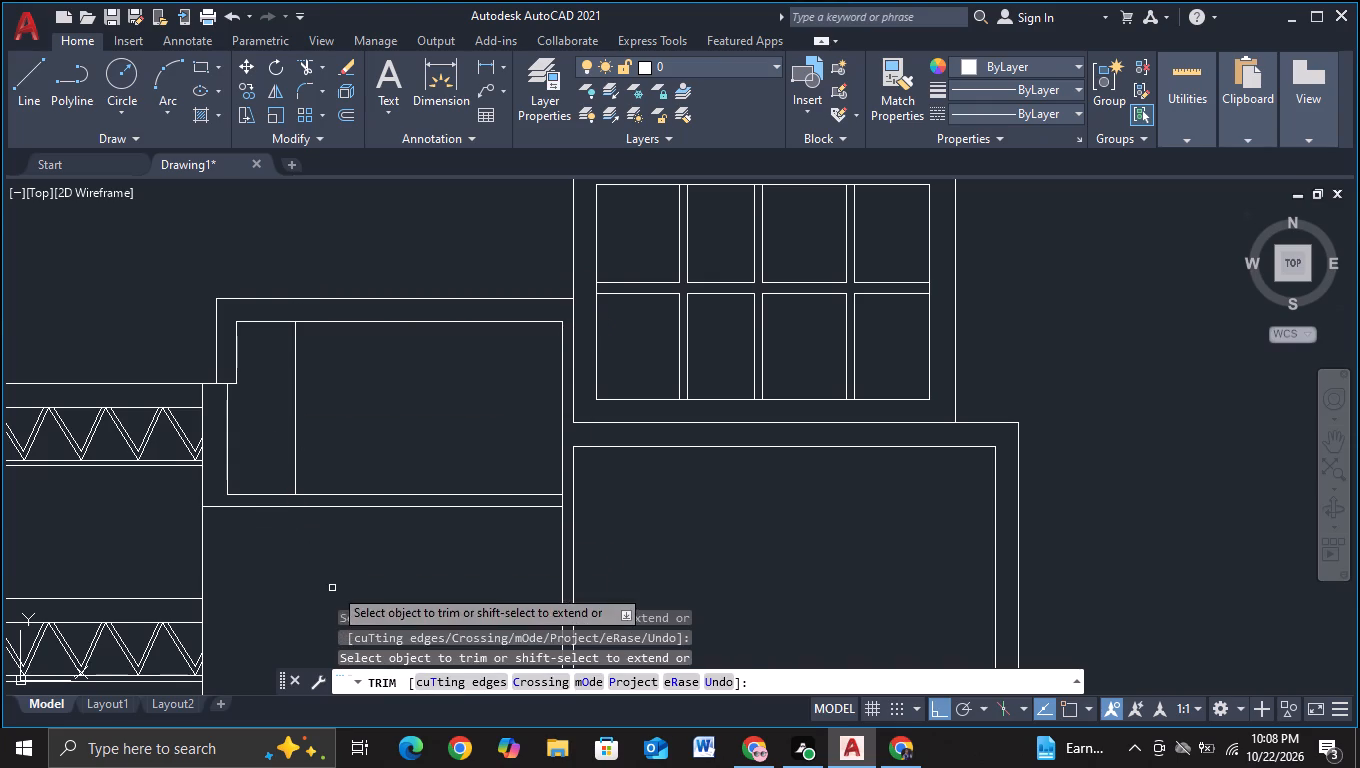
{"action": "key", "text": "Escape"}
Copy the trimmed vertical line three times straight to the right, at about 7, 15 and 21.5 units, dividing the framed volume into panels.
{"action": "left_click", "coordinate": [294, 434]}
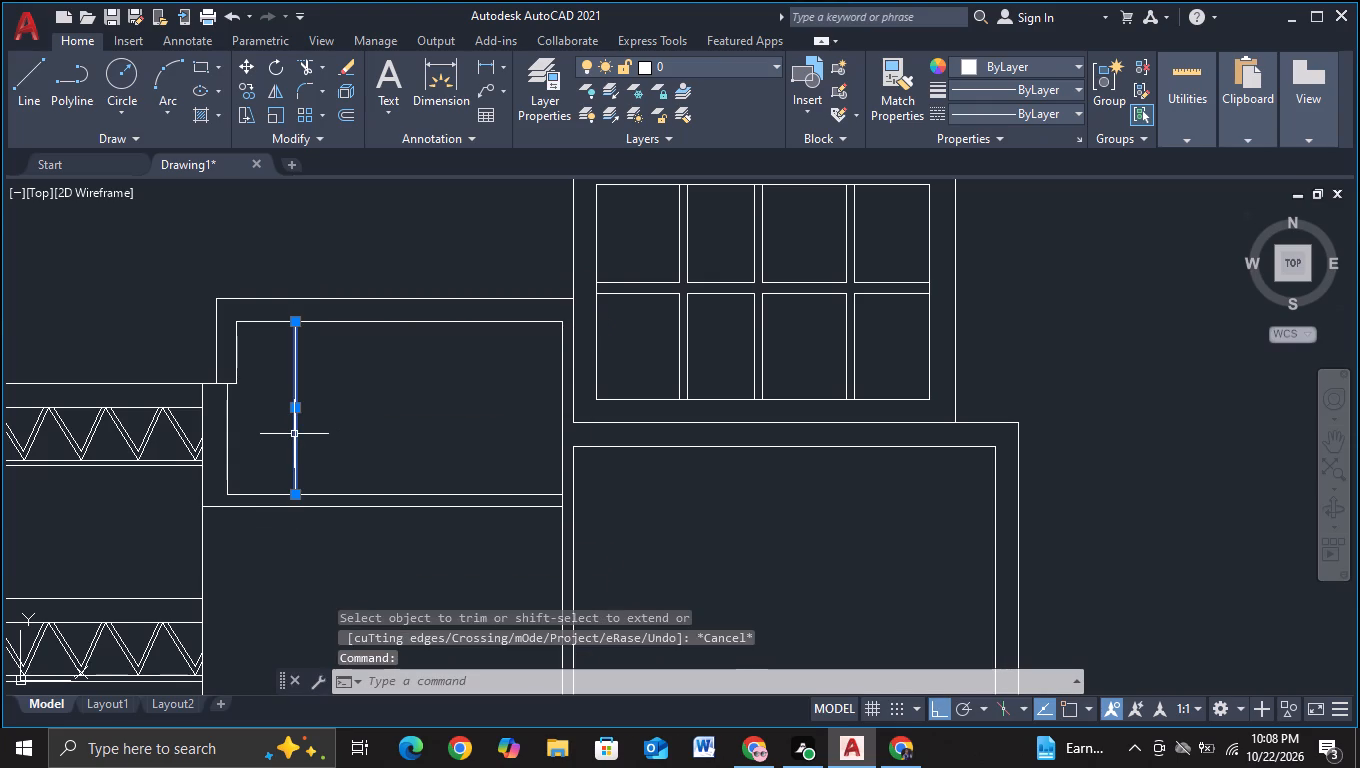
{"action": "key", "text": "c"}
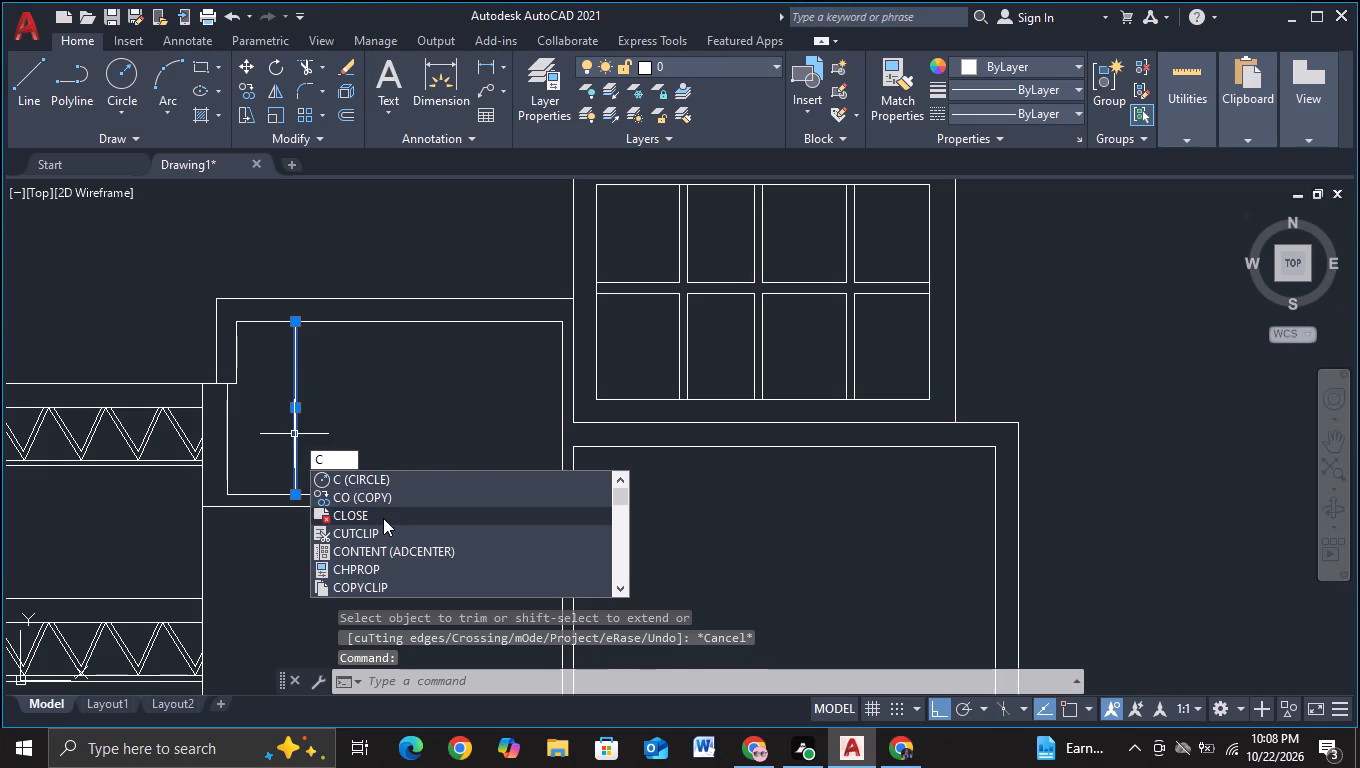
{"action": "left_click", "coordinate": [385, 504]}
{"action": "left_click", "coordinate": [293, 462]}
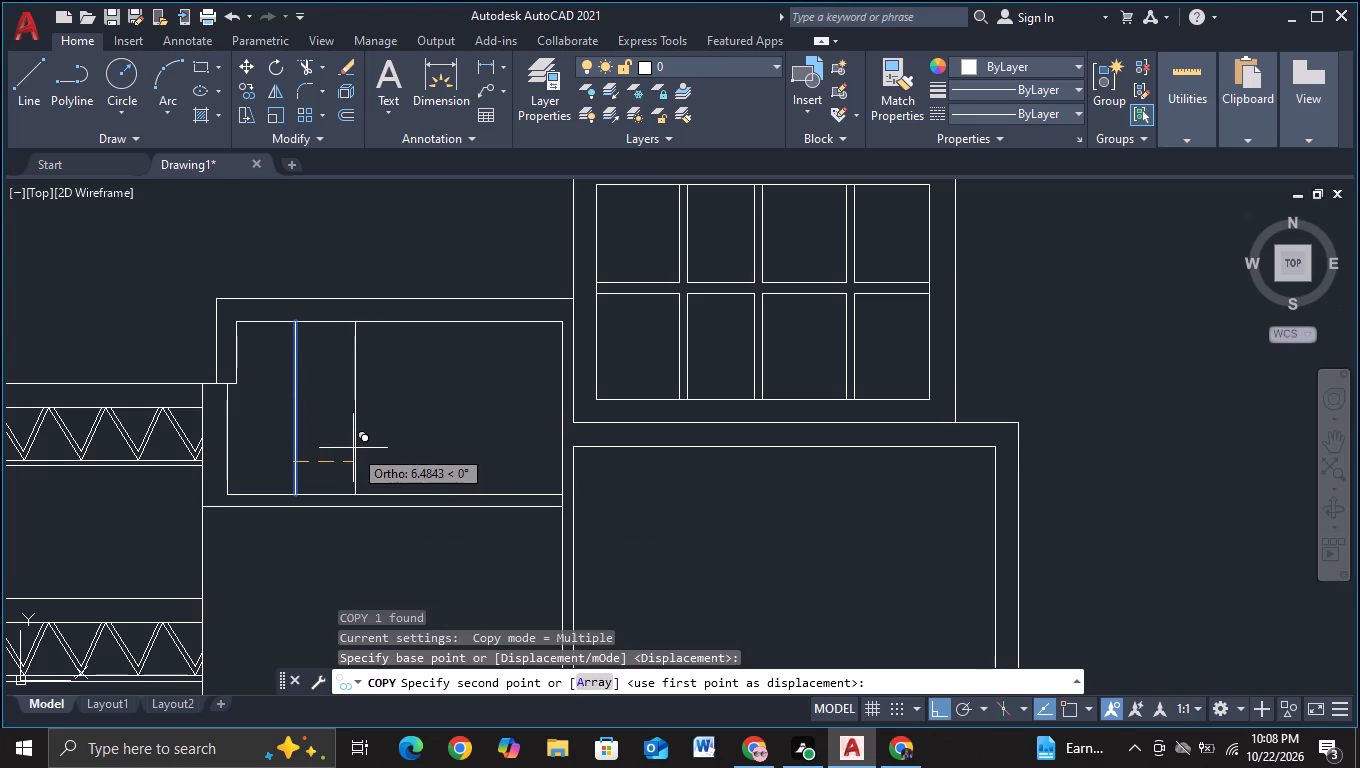
{"action": "left_click", "coordinate": [359, 452]}
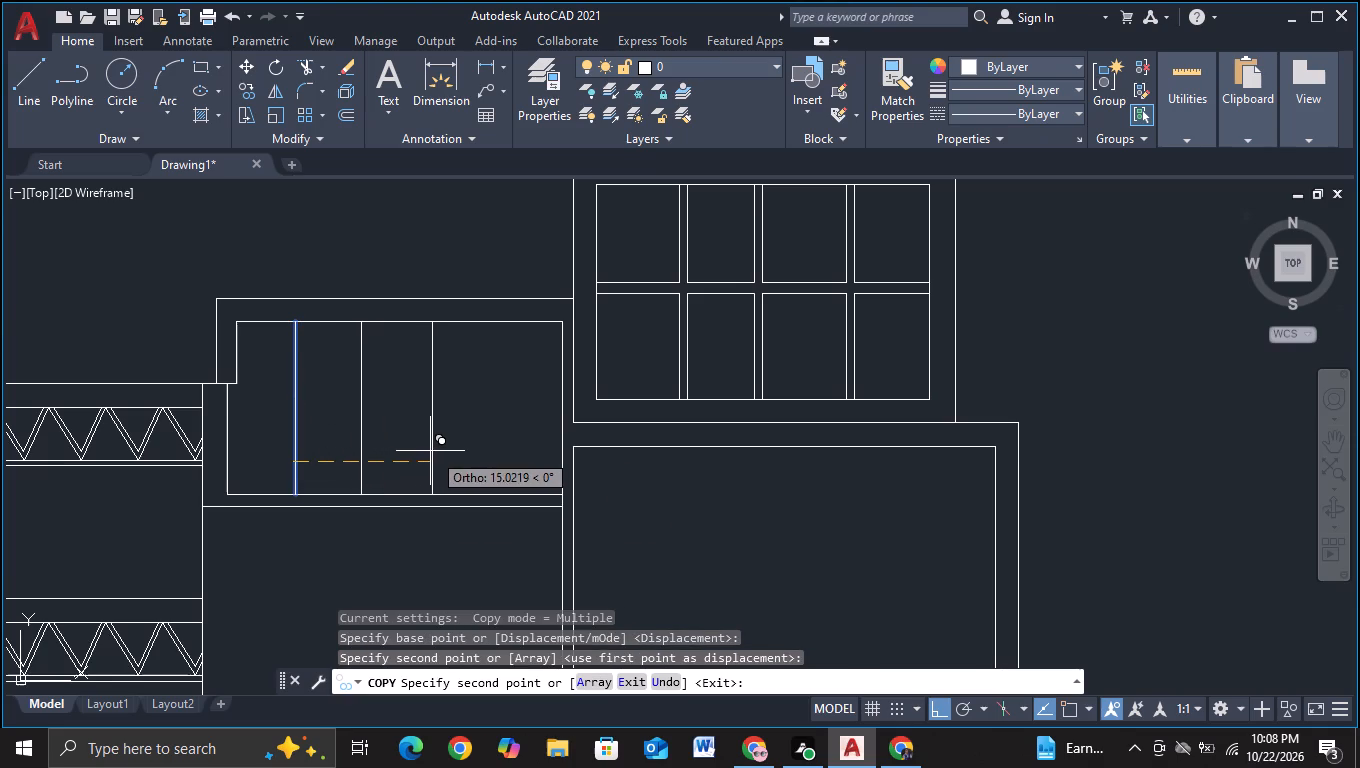
{"action": "left_click", "coordinate": [433, 452]}
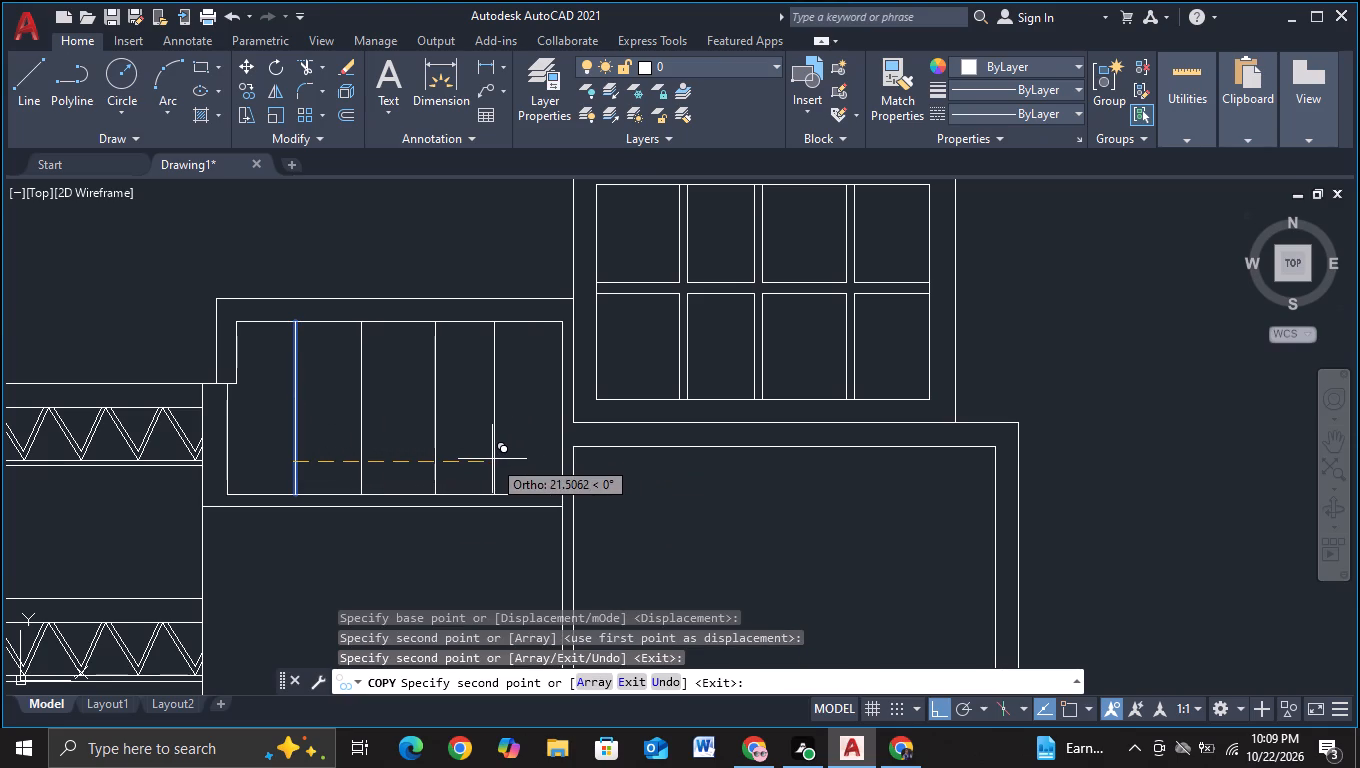
{"action": "left_click", "coordinate": [492, 459]}
{"action": "key", "text": "Escape"}
Draw a rectangular inner frame of four lines, about 35 by 19.5 units, inside the volume directly below the panelled one.
{"action": "scroll", "coordinate": [786, 542], "scroll_direction": "down", "scroll_amount": 1}
{"action": "middle_click_drag", "start_coordinate": [804, 549], "coordinate": [722, 347]}
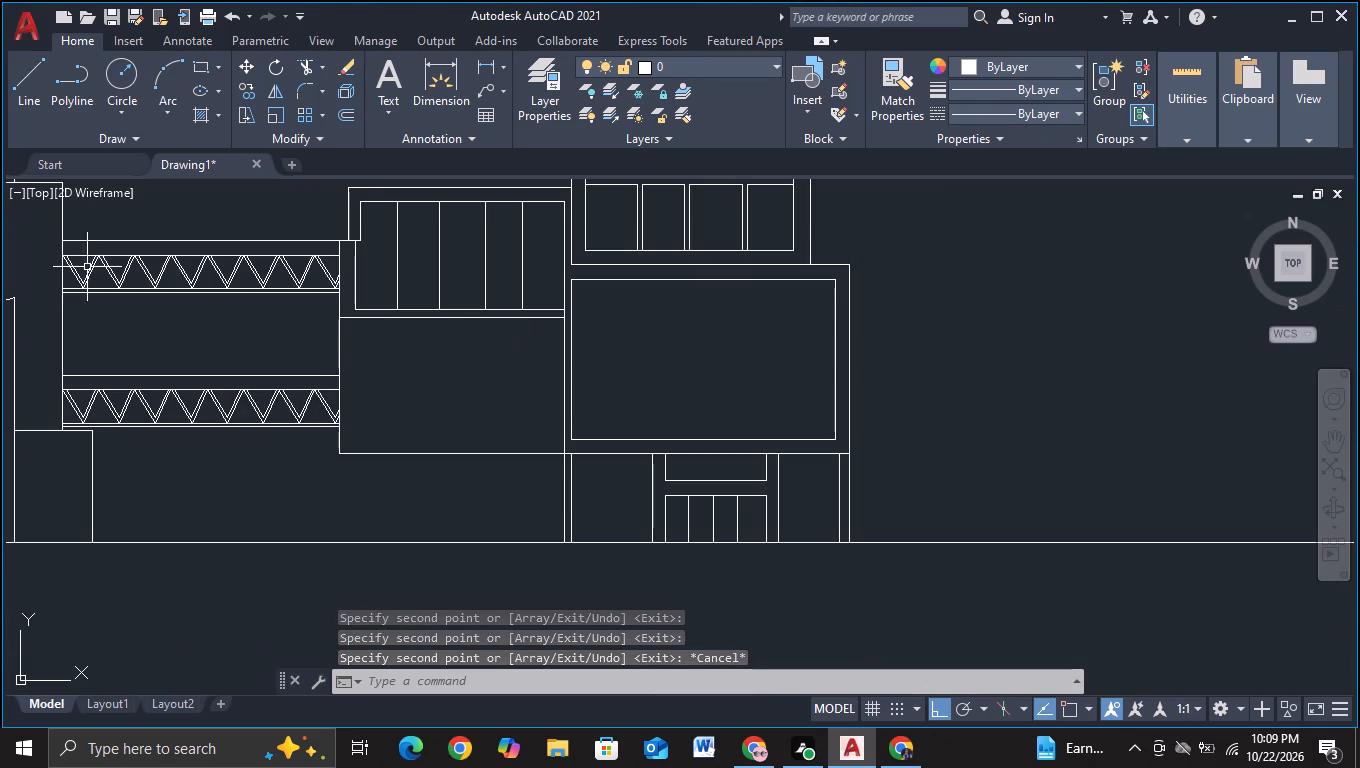
{"action": "left_click", "coordinate": [30, 79]}
{"action": "scroll", "coordinate": [480, 490], "scroll_direction": "up", "scroll_amount": 2}
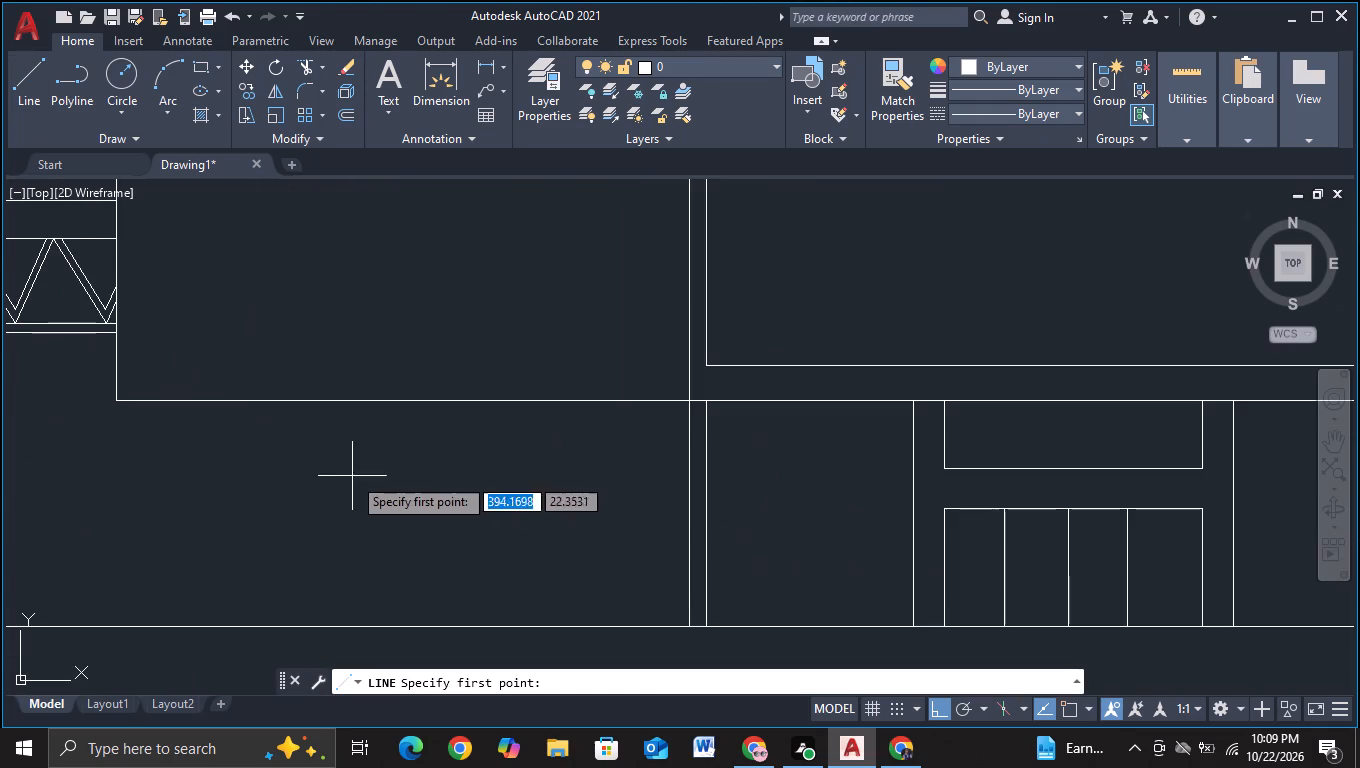
{"action": "middle_click_drag", "start_coordinate": [297, 429], "coordinate": [366, 565]}
{"action": "scroll", "coordinate": [331, 431], "scroll_direction": "down", "scroll_amount": 2}
{"action": "scroll", "coordinate": [292, 382], "scroll_direction": "up", "scroll_amount": 2}
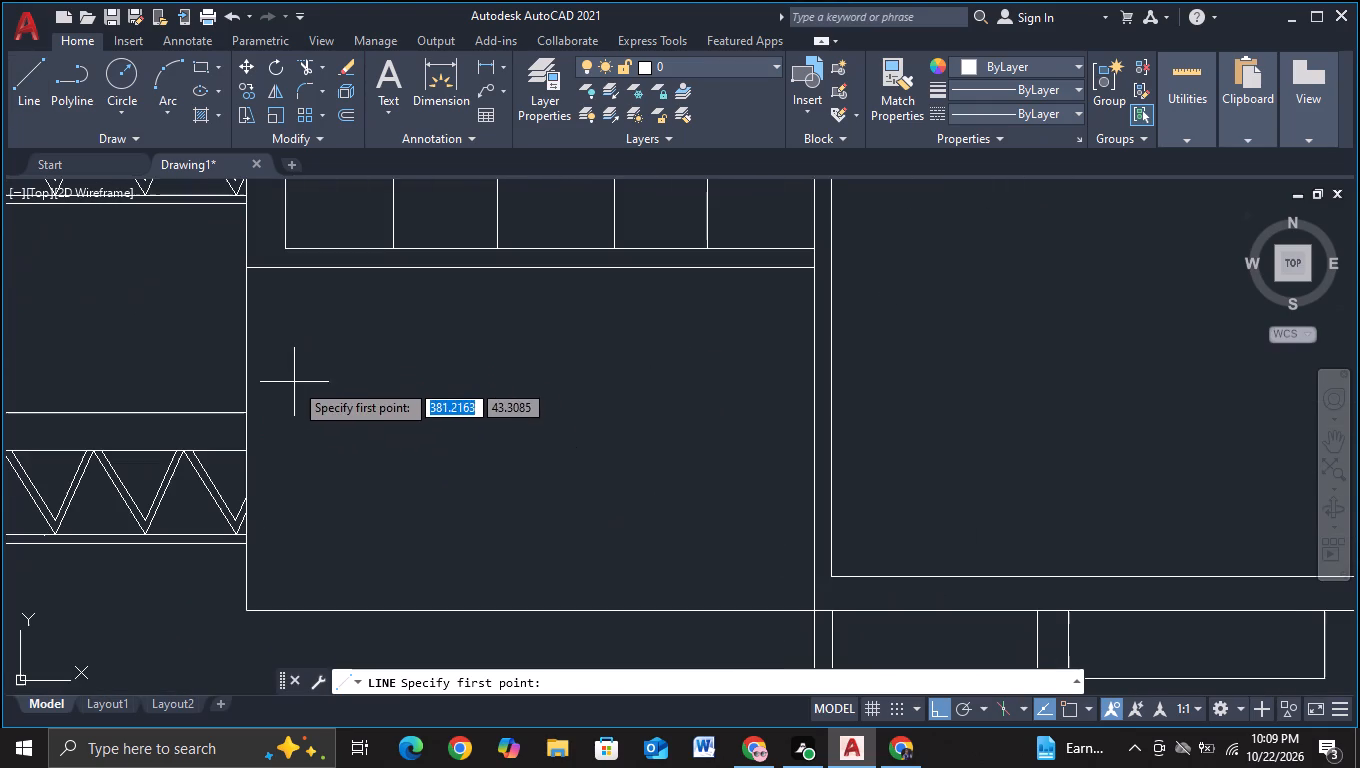
{"action": "left_click", "coordinate": [274, 296]}
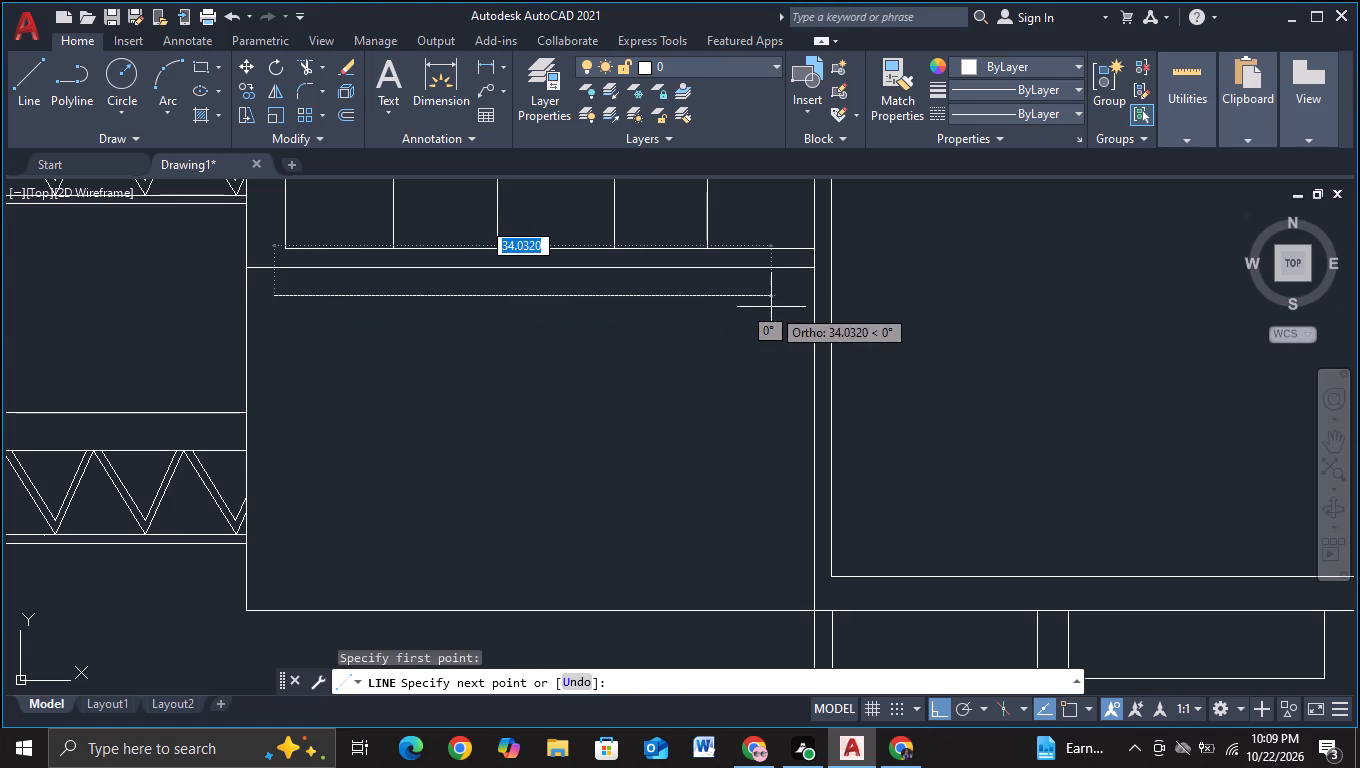
{"action": "left_click", "coordinate": [788, 306]}
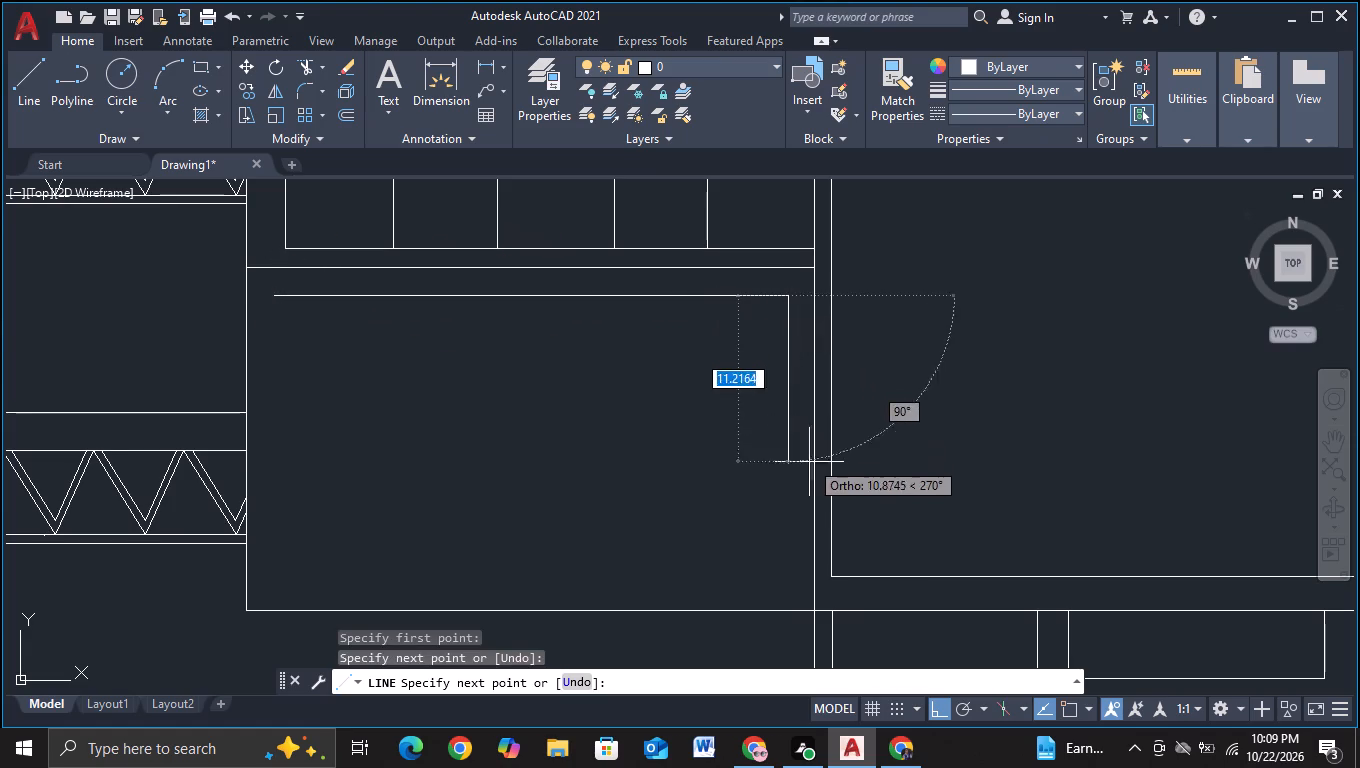
{"action": "middle_click_drag", "start_coordinate": [803, 472], "coordinate": [782, 316]}
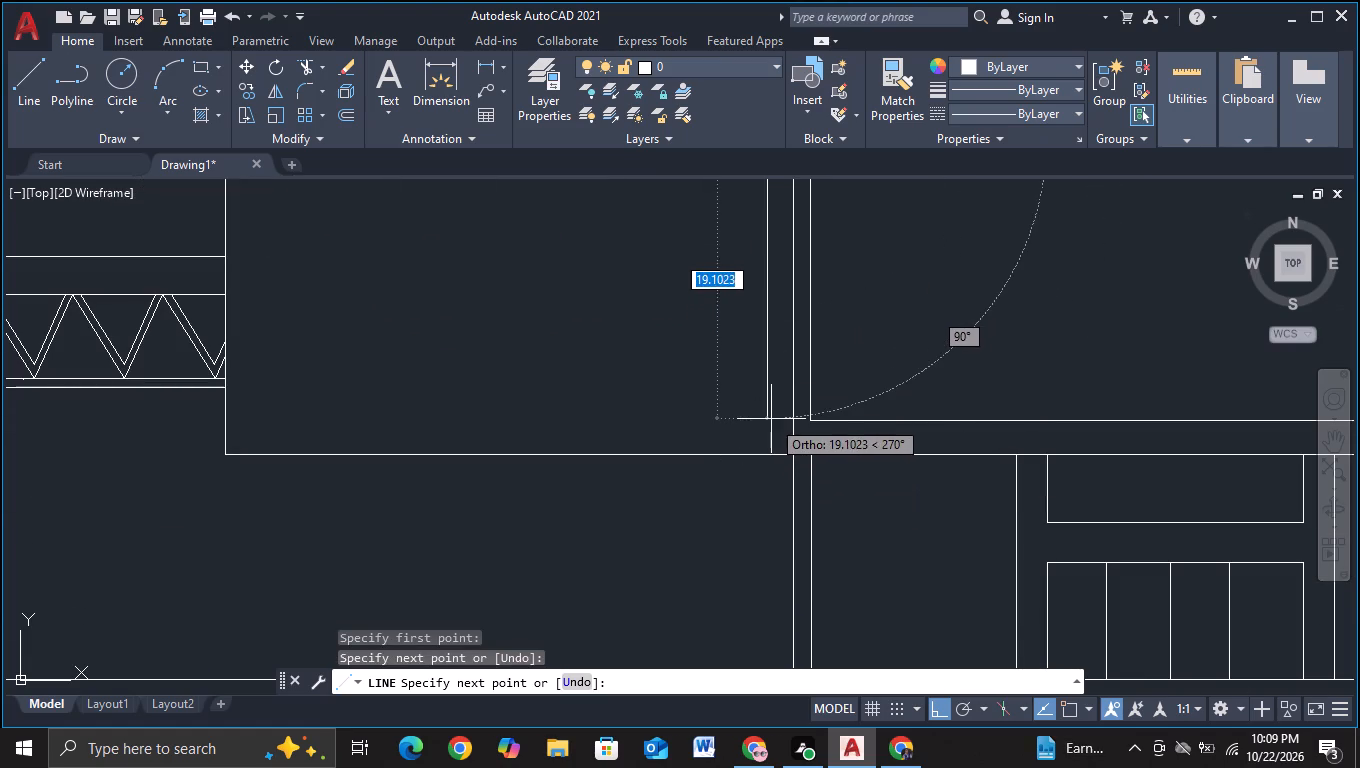
{"action": "left_click", "coordinate": [771, 425]}
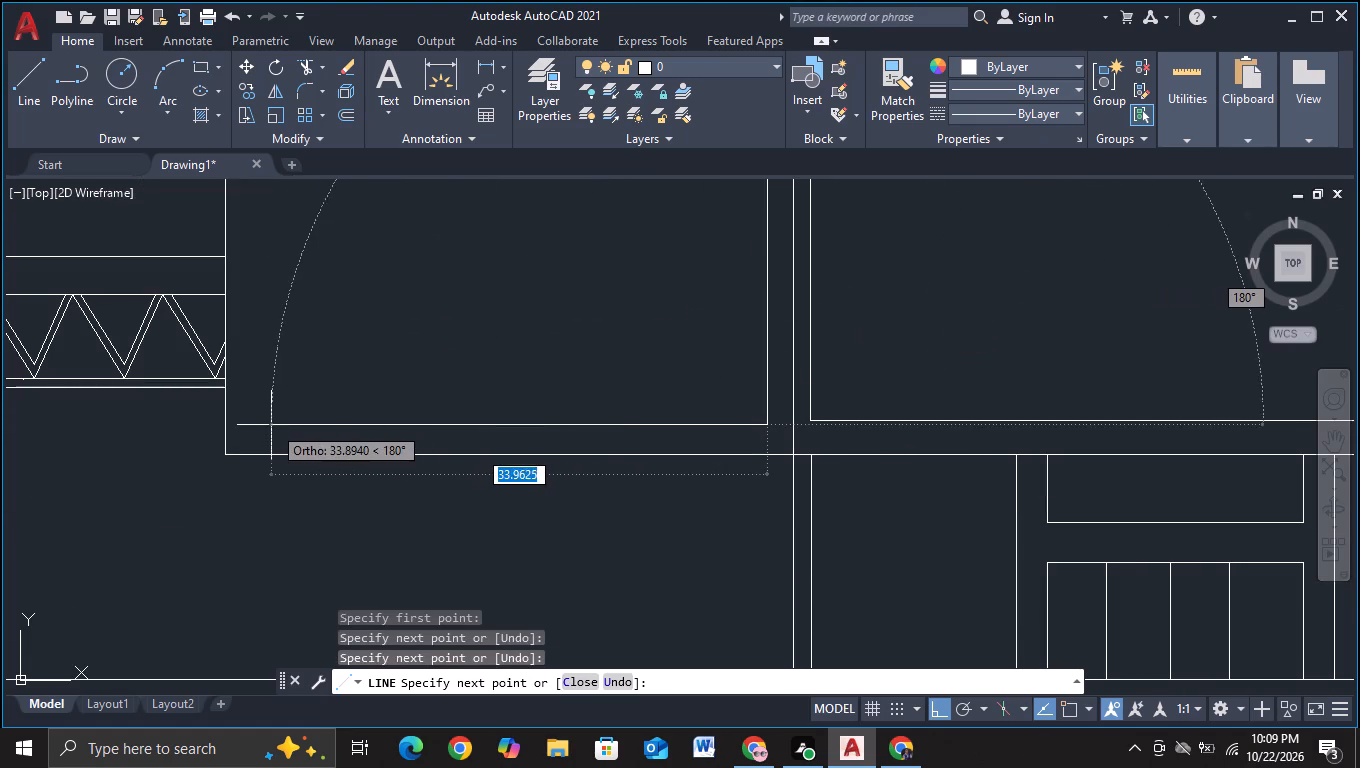
{"action": "left_click", "coordinate": [249, 425]}
{"action": "middle_click_drag", "start_coordinate": [250, 323], "coordinate": [267, 561]}
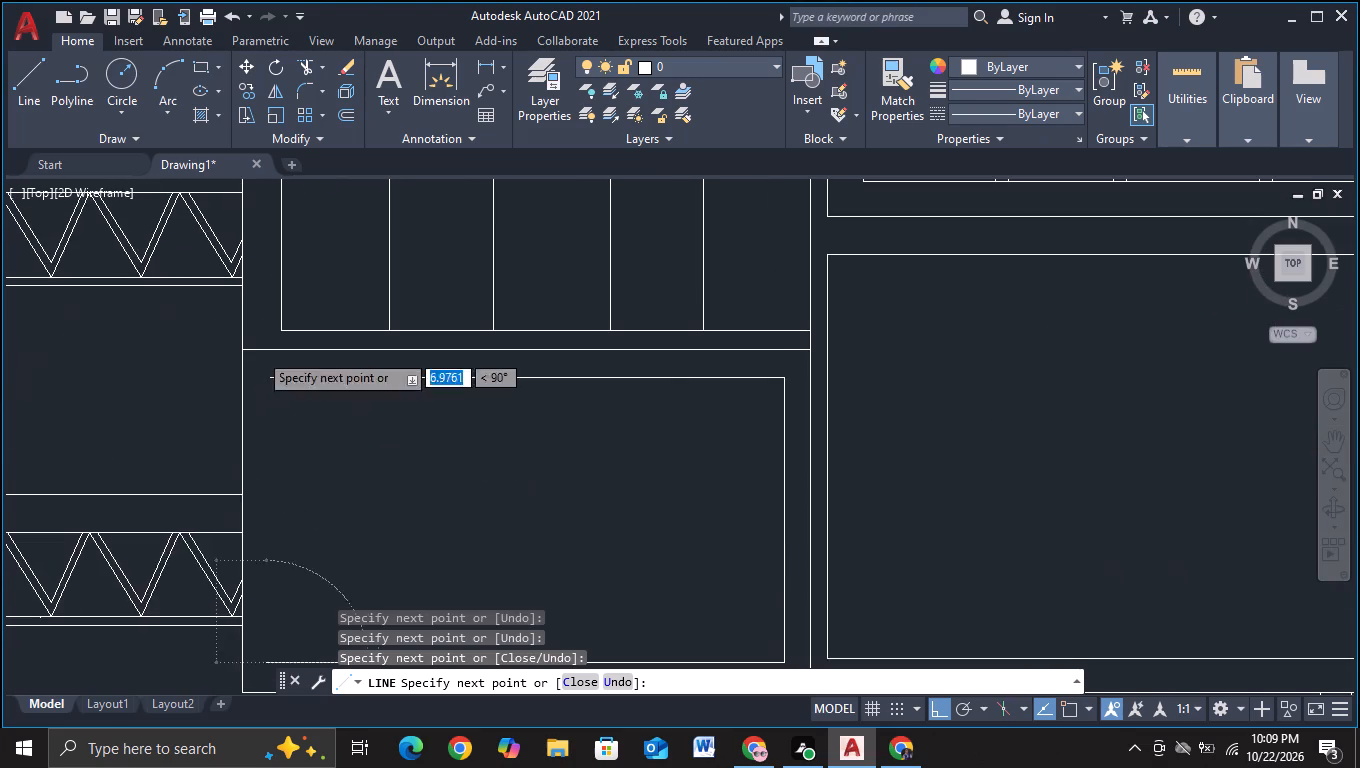
{"action": "scroll", "coordinate": [256, 370], "scroll_direction": "up", "scroll_amount": 1}
{"action": "left_click", "coordinate": [256, 370]}
{"action": "key", "text": "Escape"}
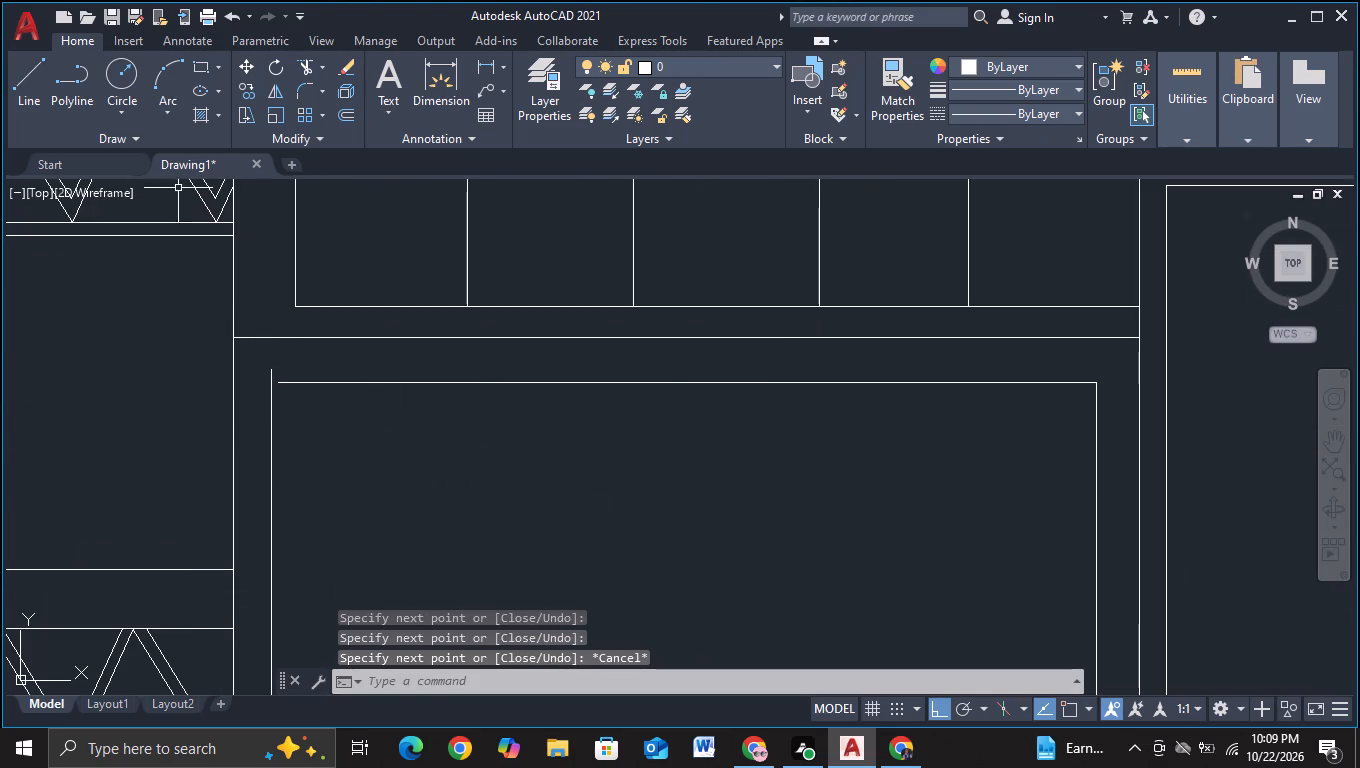
Close the new inner frame's upper-left corner by extending its top line to the left side and trimming the left side's overhang.
{"action": "key", "text": "e"}
{"action": "left_click", "coordinate": [476, 428]}
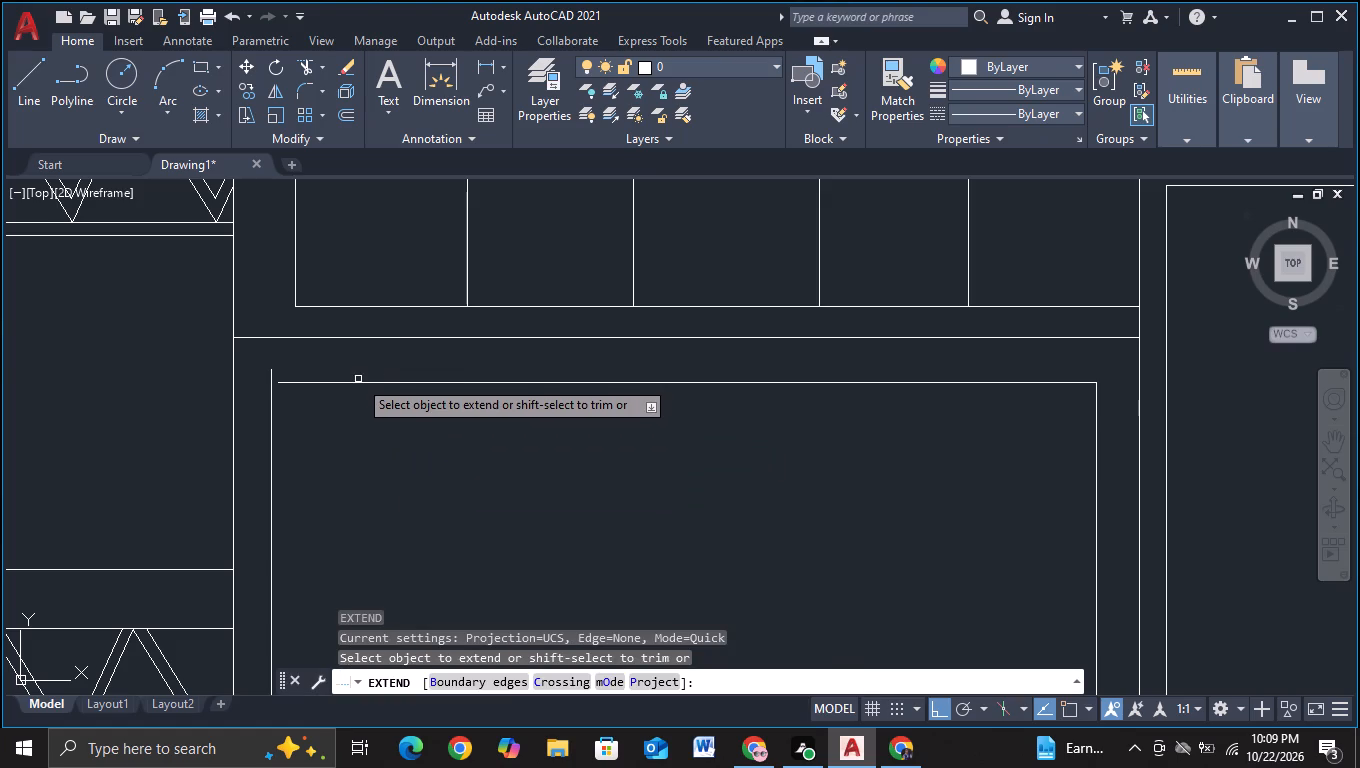
{"action": "left_click", "coordinate": [356, 385]}
{"action": "key", "text": "Escape"}
{"action": "left_click", "coordinate": [294, 57]}
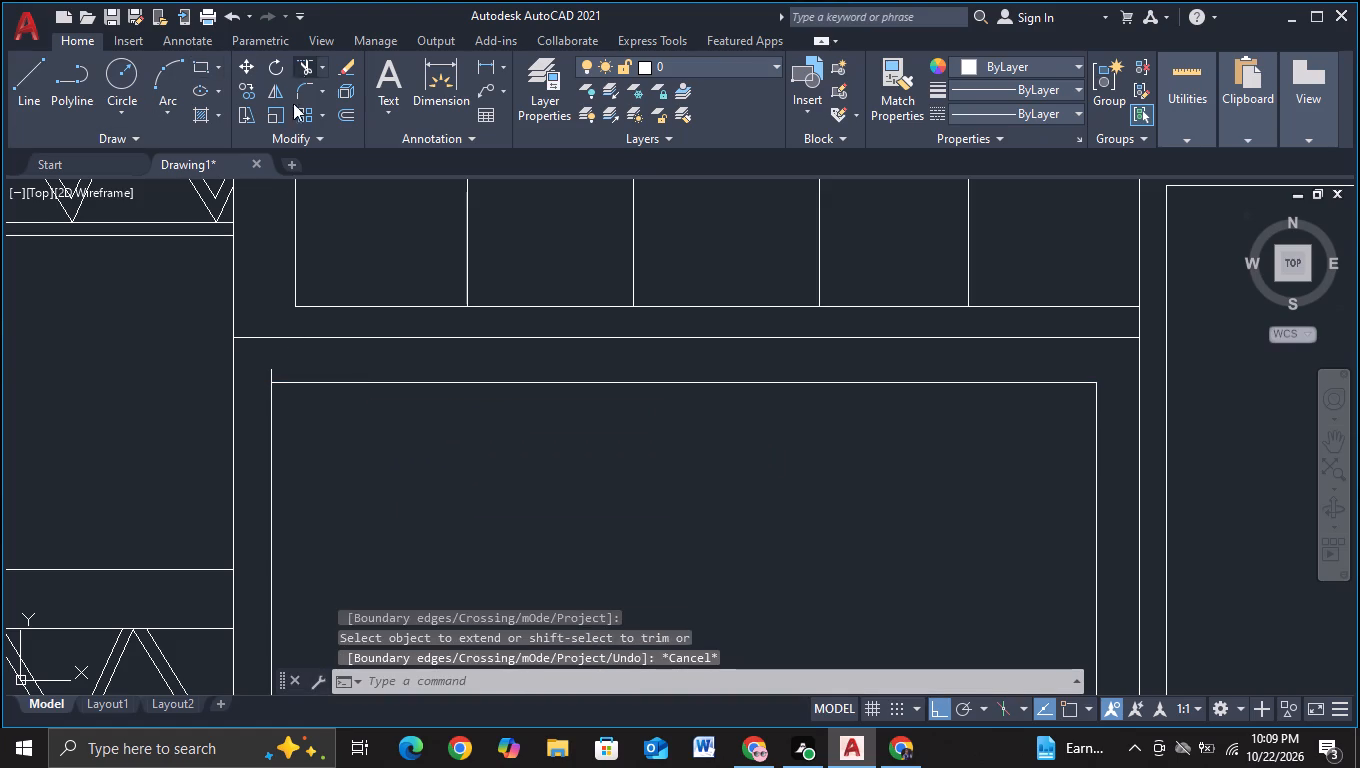
{"action": "left_click", "coordinate": [269, 372]}
{"action": "scroll", "coordinate": [378, 442], "scroll_direction": "down", "scroll_amount": 2}
{"action": "middle_click_drag", "start_coordinate": [404, 516], "coordinate": [455, 256]}
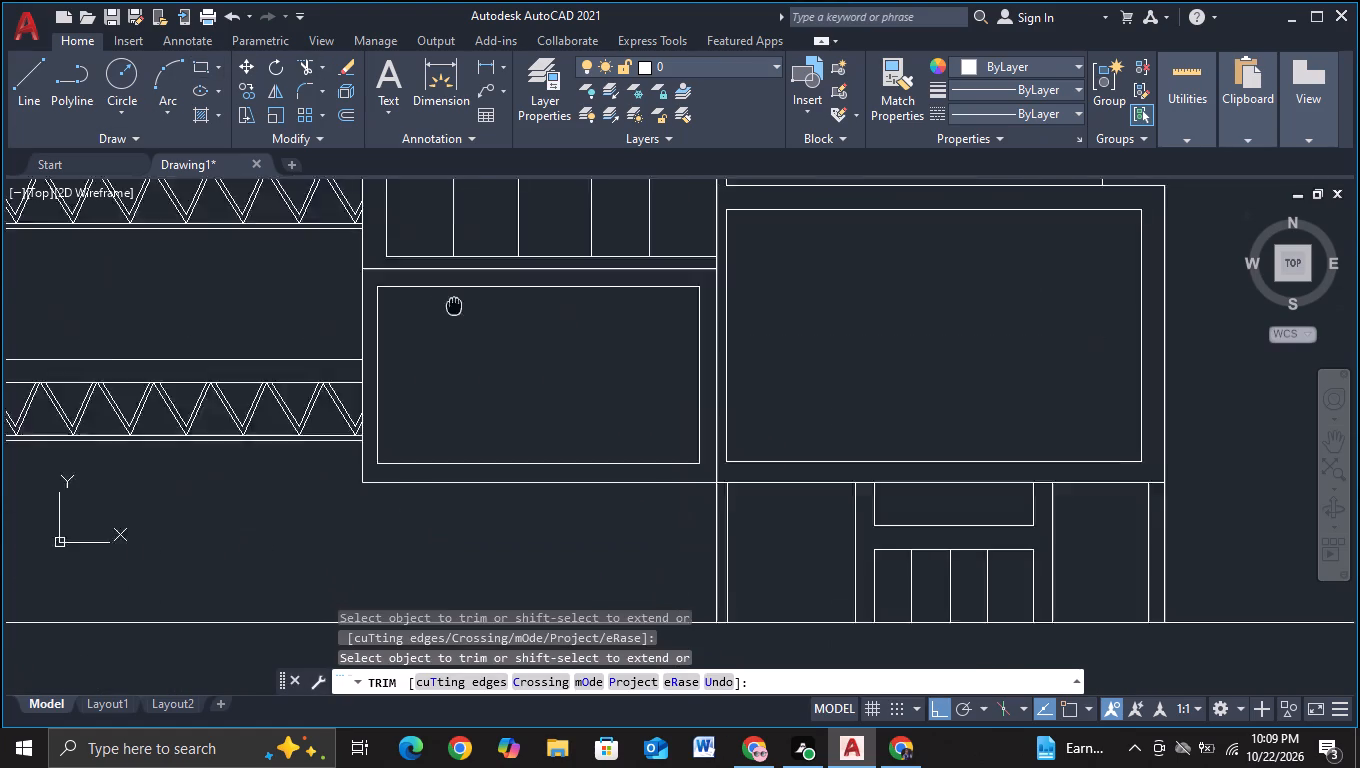
{"action": "middle_click_drag", "start_coordinate": [455, 256], "coordinate": [455, 240]}
{"action": "scroll", "coordinate": [379, 371], "scroll_direction": "up", "scroll_amount": 1}
{"action": "scroll", "coordinate": [394, 367], "scroll_direction": "down", "scroll_amount": 1}
{"action": "middle_click_drag", "start_coordinate": [470, 415], "coordinate": [464, 425]}
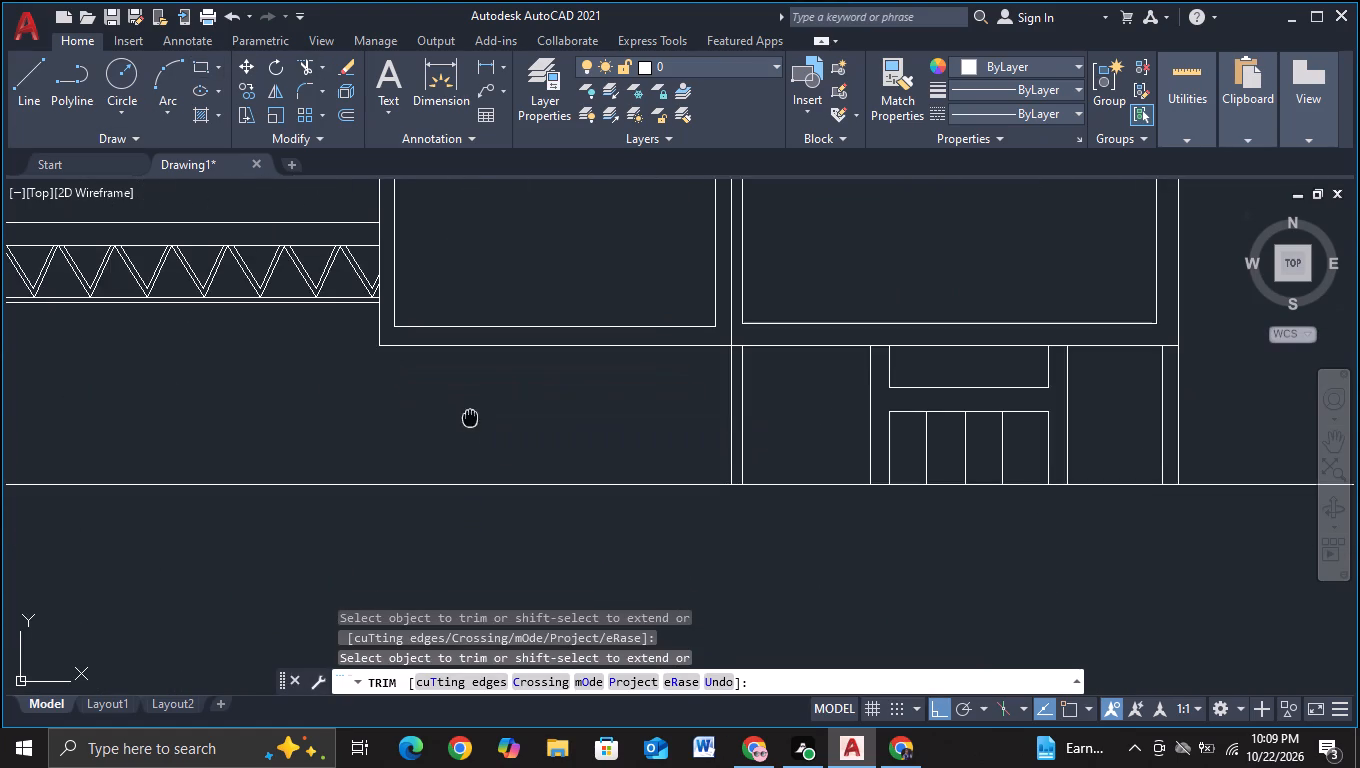
{"action": "middle_click_drag", "start_coordinate": [464, 425], "coordinate": [395, 474]}
{"action": "key", "text": "Escape"}
Draw an L-shaped line from inside the lower-left frame about 32 units right into the large box, turning down past its bottom edge.
{"action": "scroll", "coordinate": [420, 461], "scroll_direction": "down", "scroll_amount": 1}
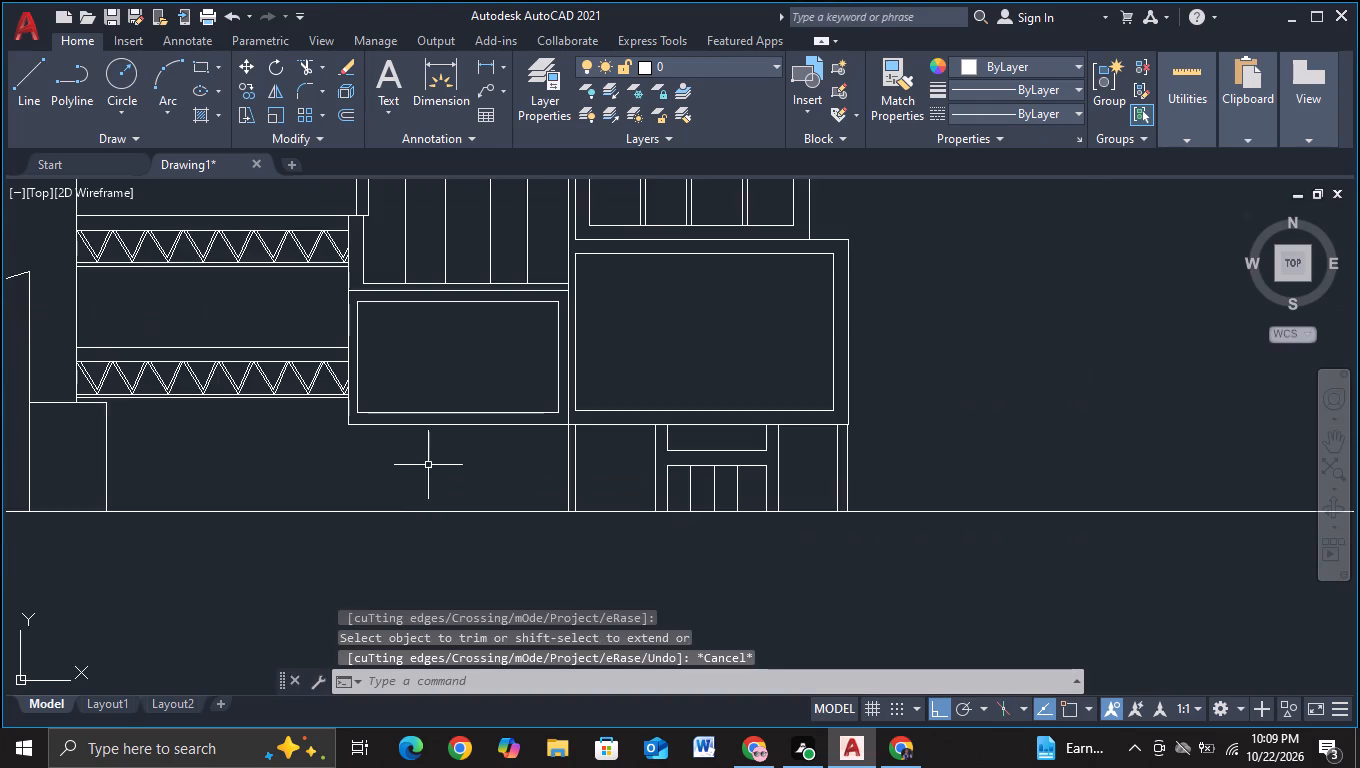
{"action": "scroll", "coordinate": [464, 484], "scroll_direction": "down", "scroll_amount": 1}
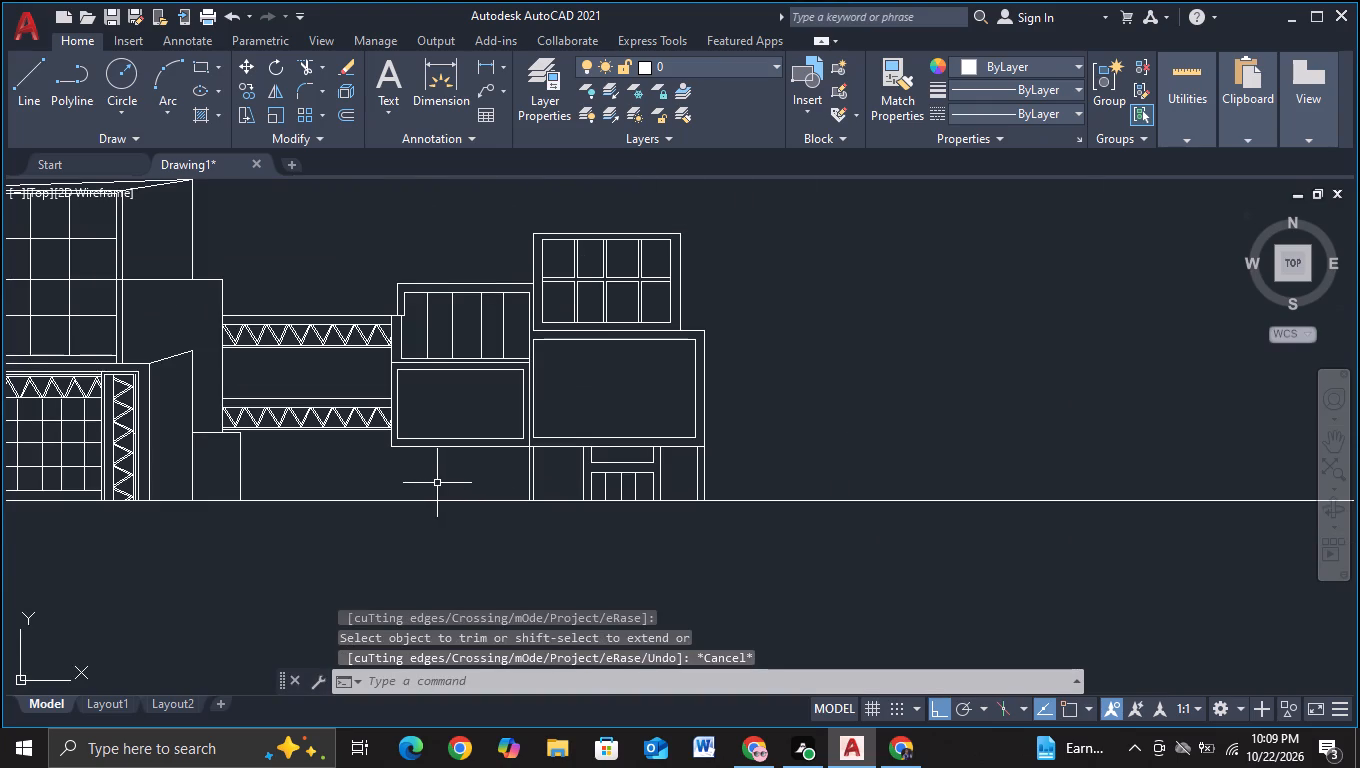
{"action": "middle_click_drag", "start_coordinate": [437, 473], "coordinate": [493, 498]}
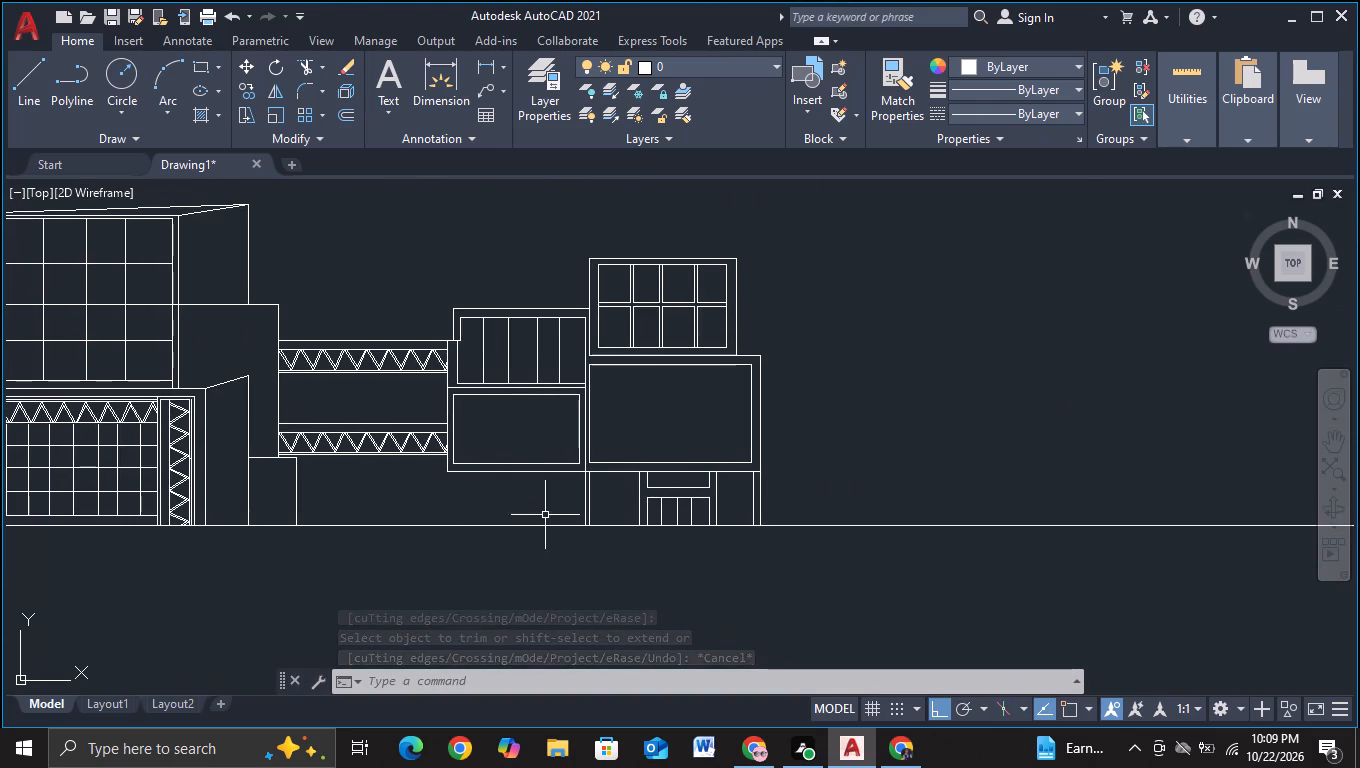
{"action": "middle_click_drag", "start_coordinate": [528, 485], "coordinate": [575, 462]}
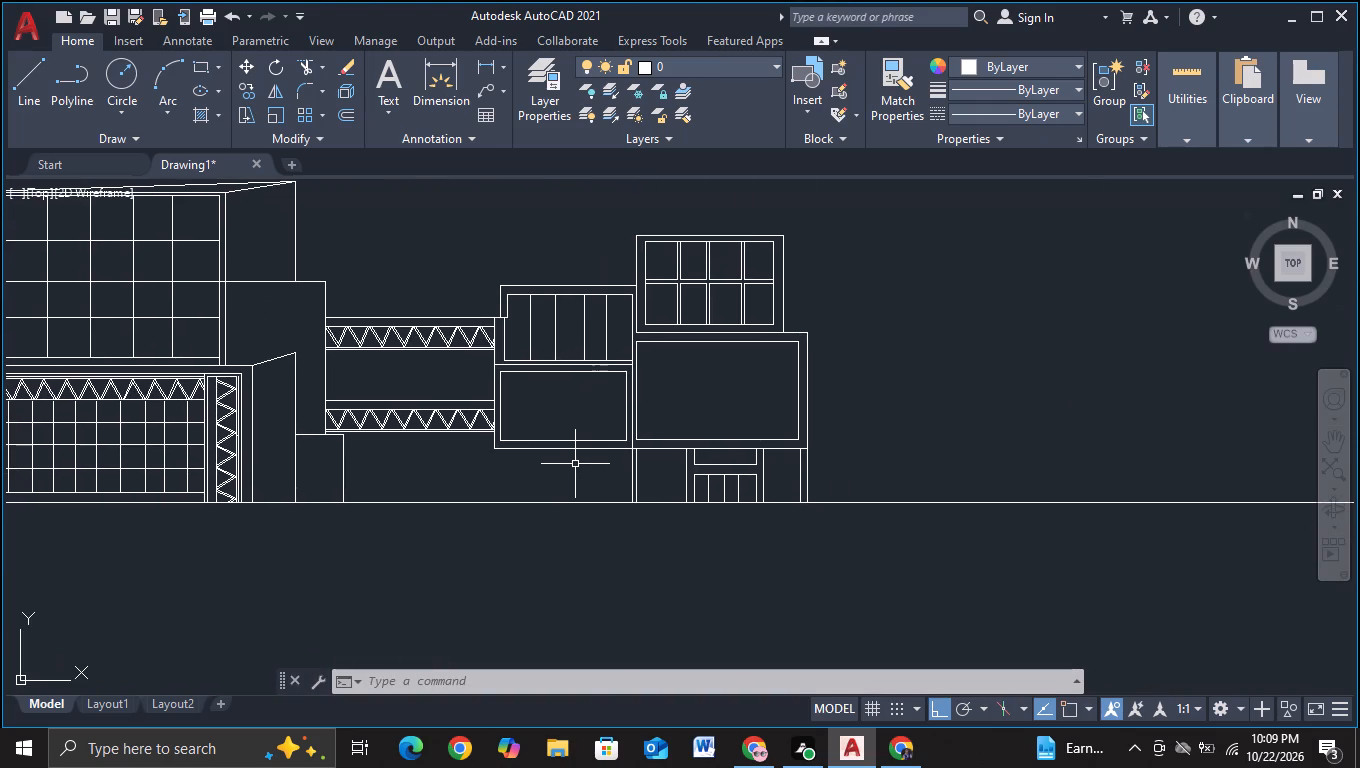
{"action": "left_click", "coordinate": [37, 100]}
{"action": "scroll", "coordinate": [661, 389], "scroll_direction": "up", "scroll_amount": 1}
{"action": "middle_click_drag", "start_coordinate": [671, 396], "coordinate": [601, 417]}
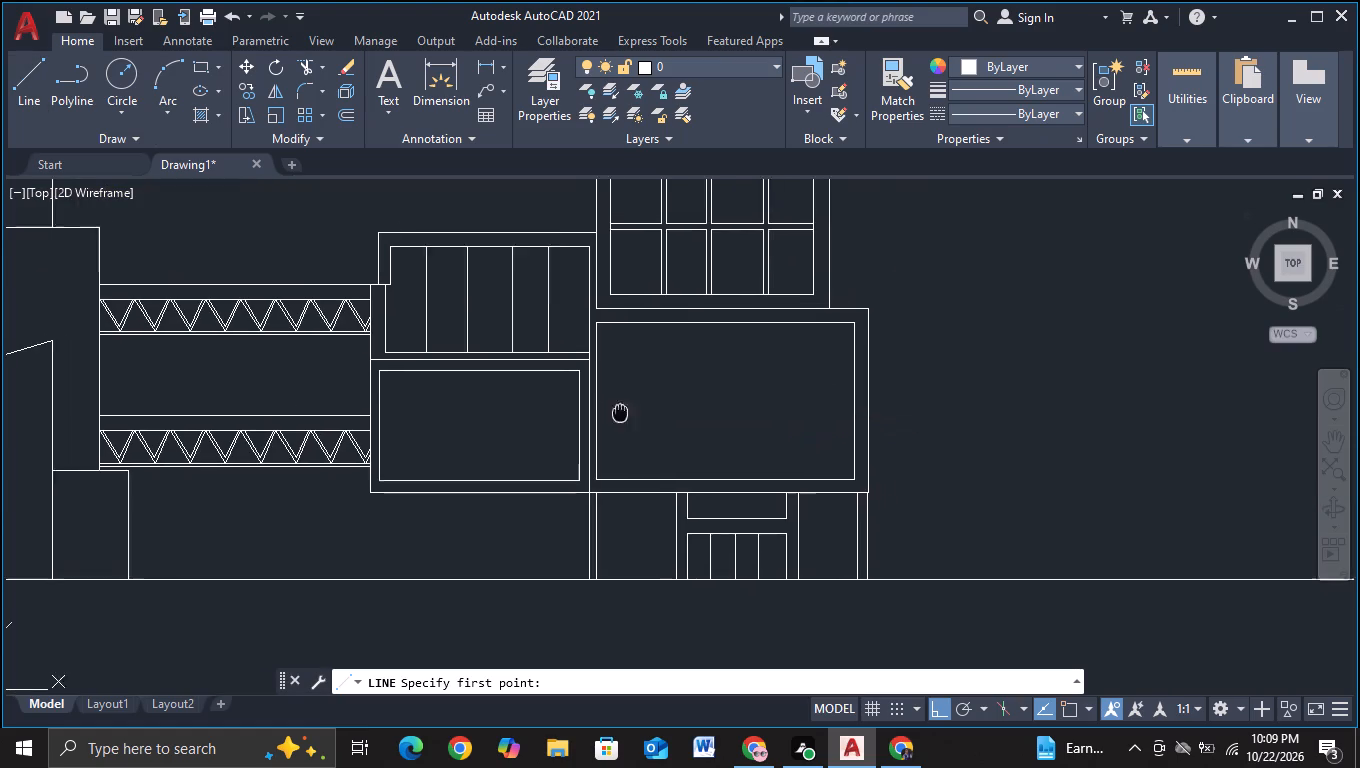
{"action": "middle_click_drag", "start_coordinate": [601, 417], "coordinate": [594, 418]}
{"action": "left_click", "coordinate": [504, 411]}
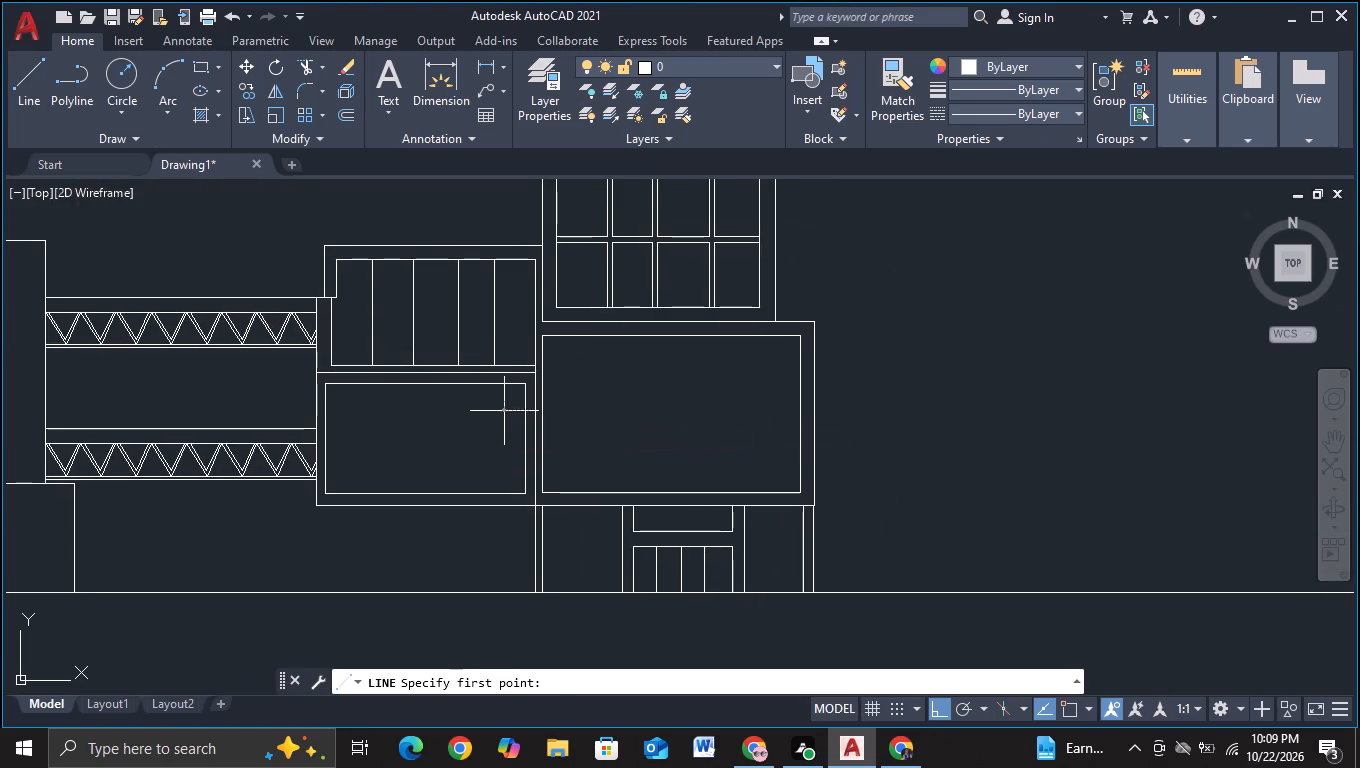
{"action": "left_click", "coordinate": [687, 403]}
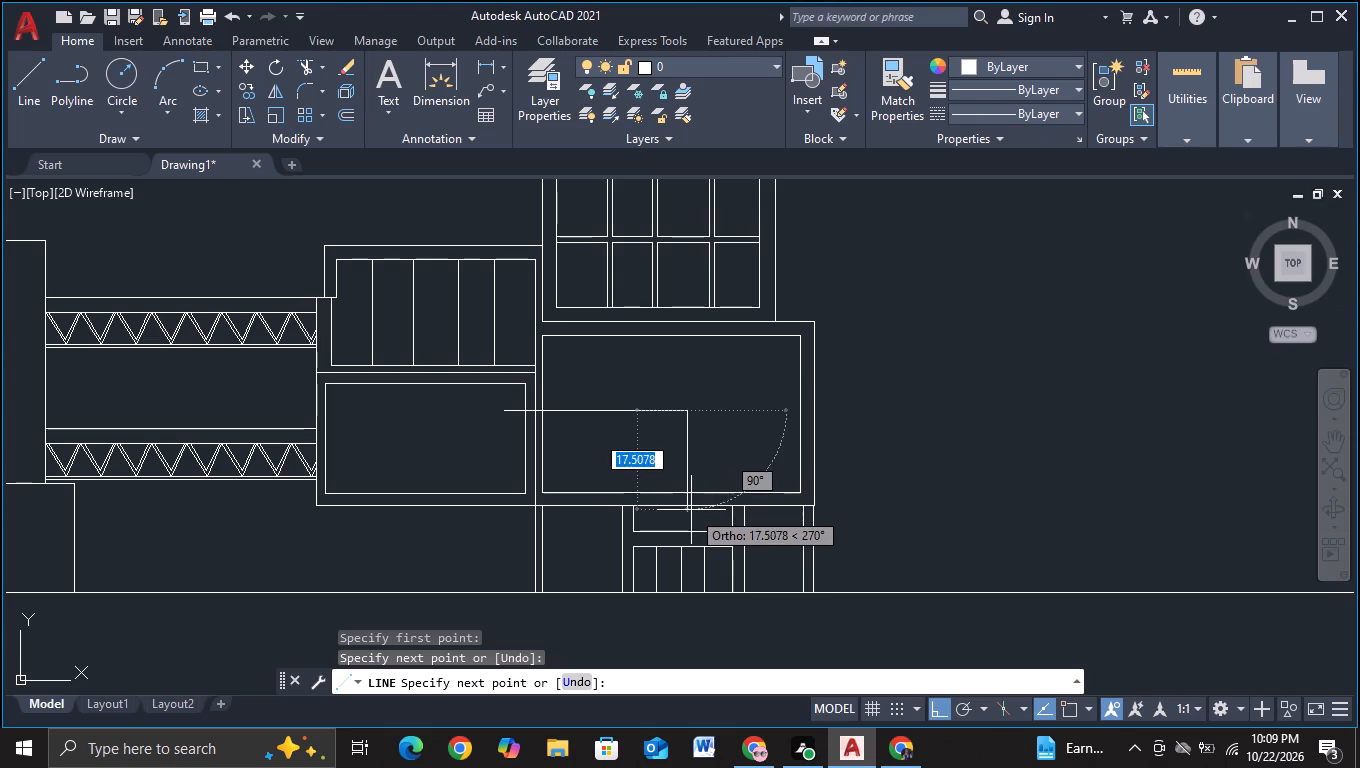
{"action": "left_click", "coordinate": [689, 522]}
{"action": "key", "text": "Escape"}
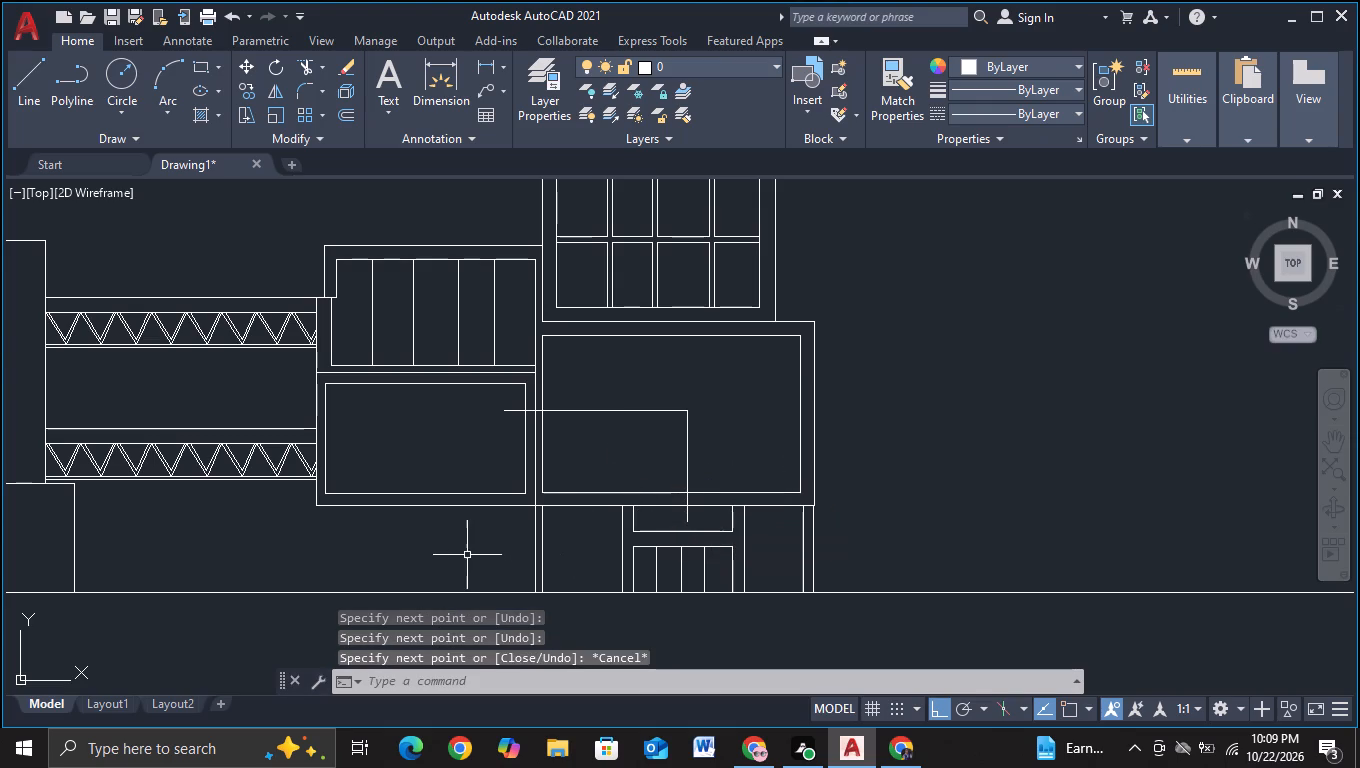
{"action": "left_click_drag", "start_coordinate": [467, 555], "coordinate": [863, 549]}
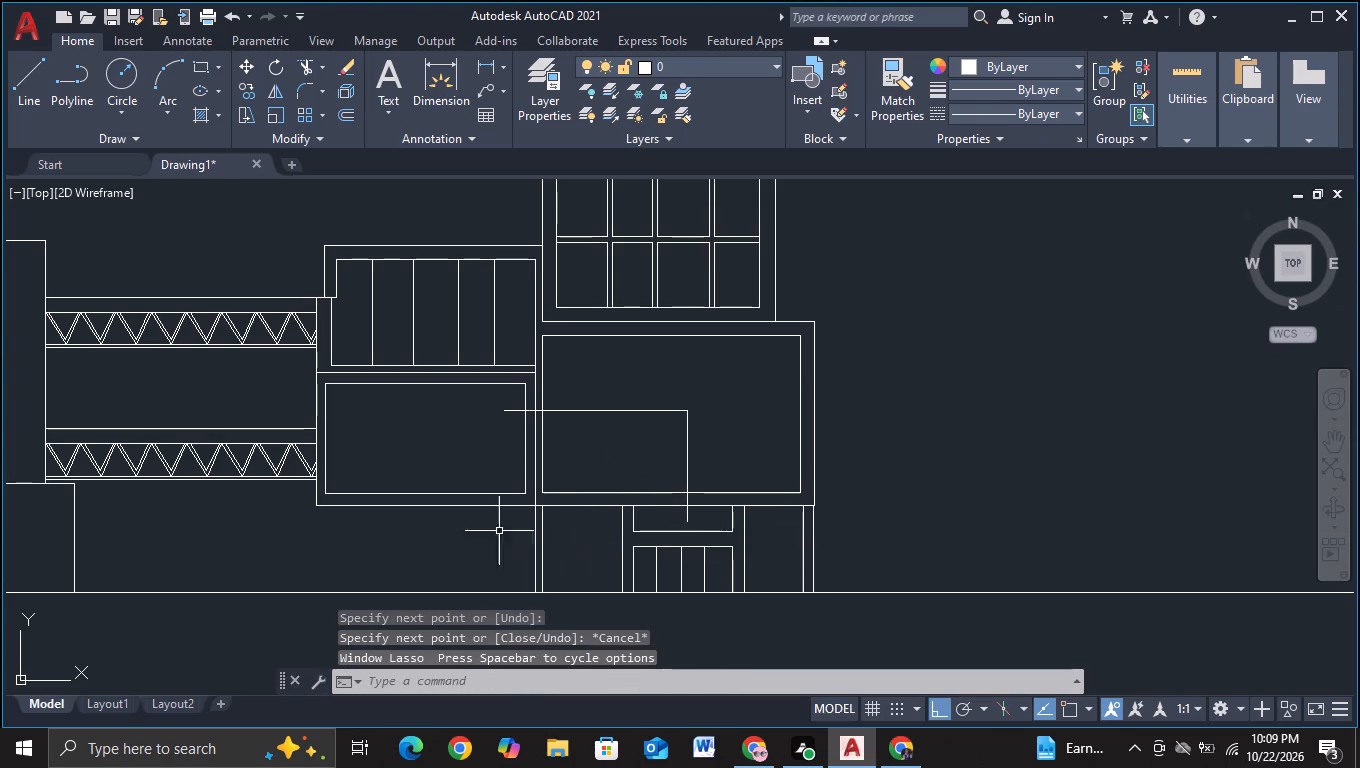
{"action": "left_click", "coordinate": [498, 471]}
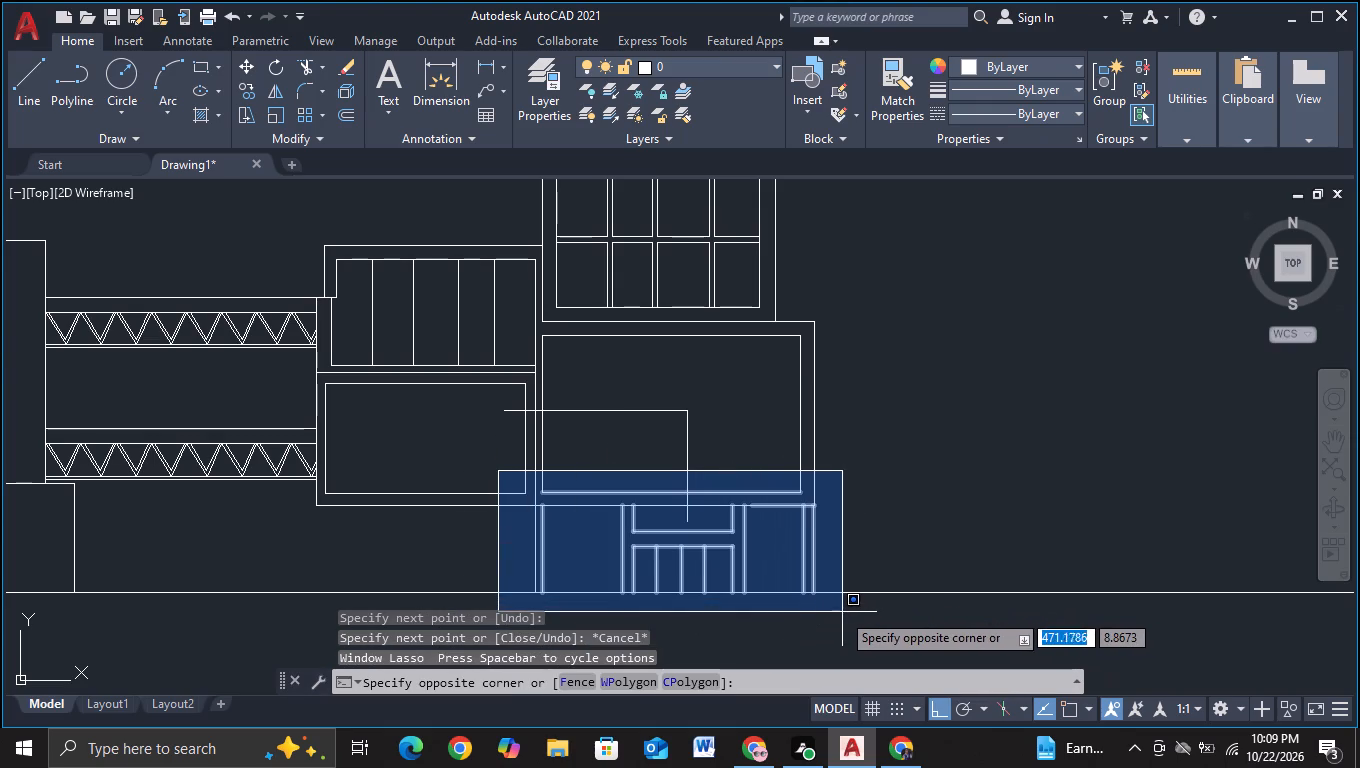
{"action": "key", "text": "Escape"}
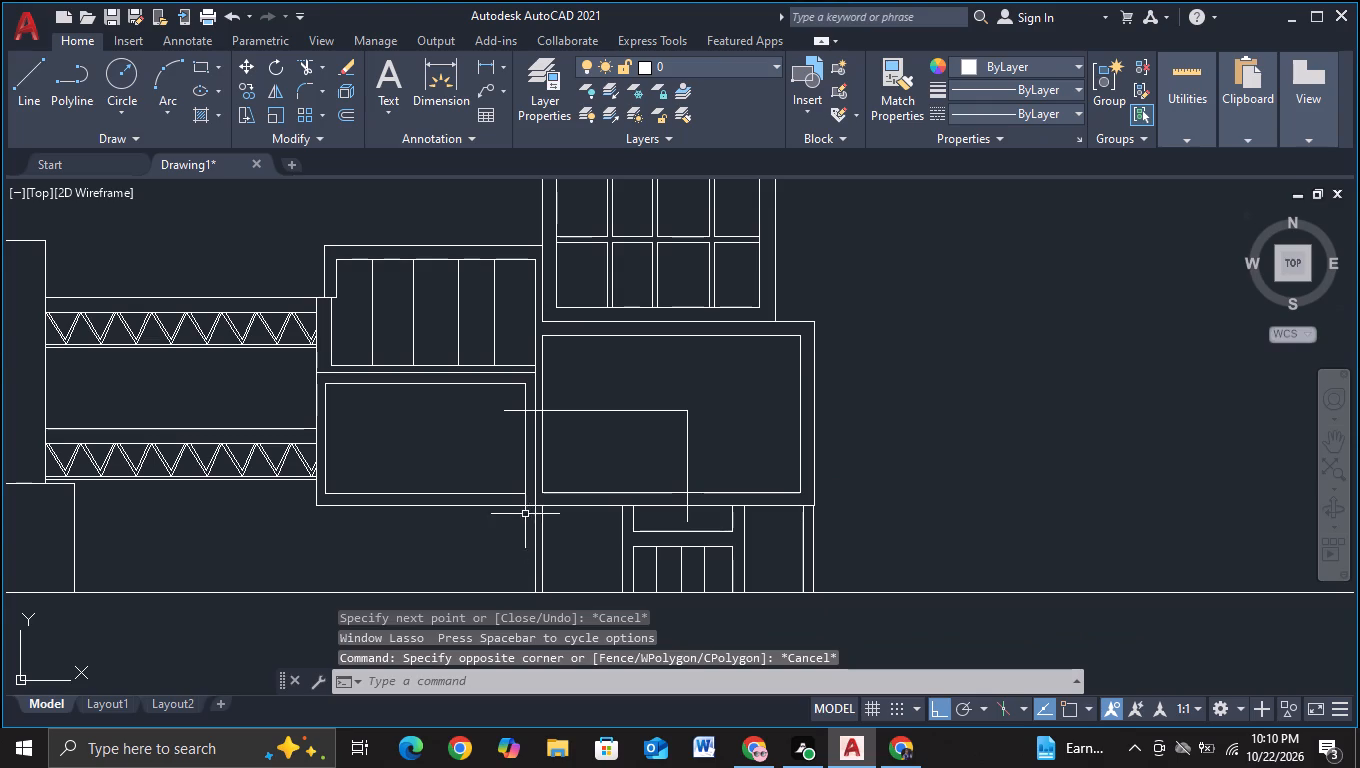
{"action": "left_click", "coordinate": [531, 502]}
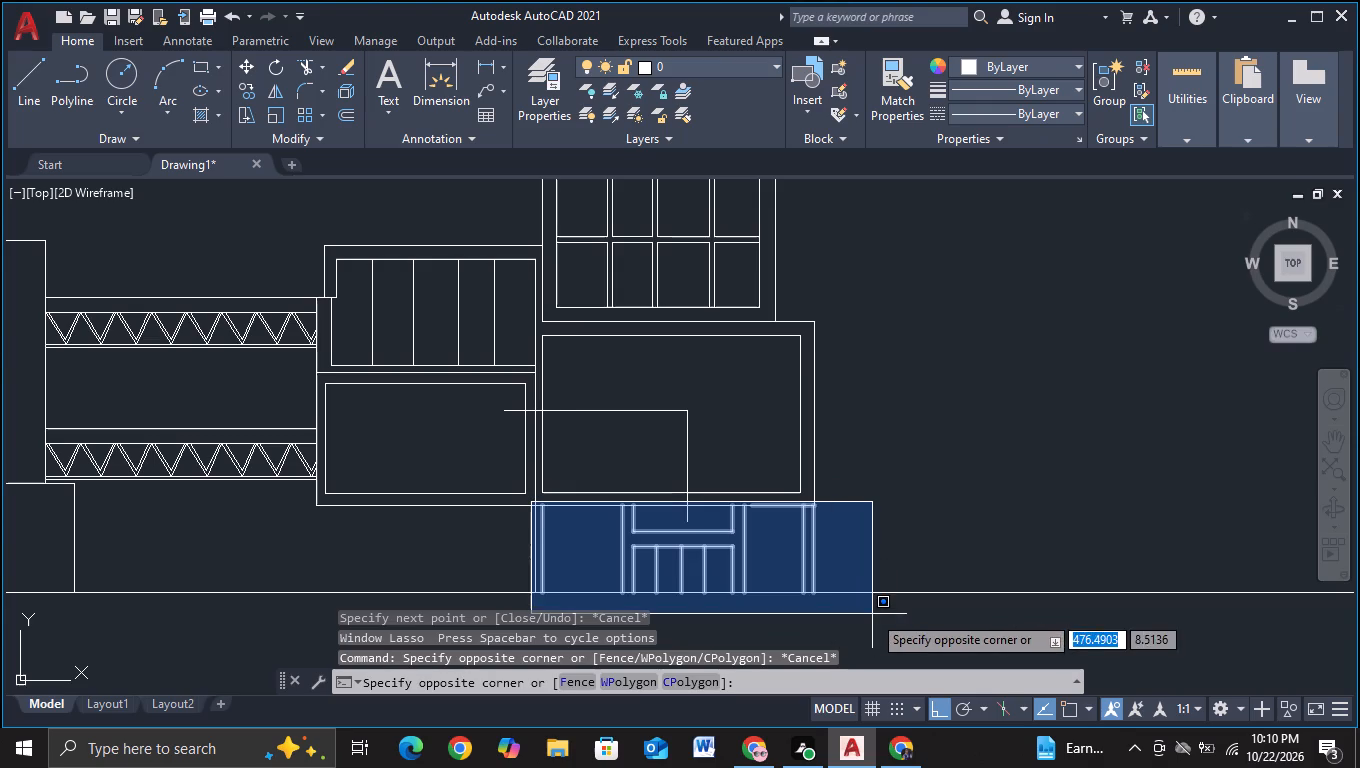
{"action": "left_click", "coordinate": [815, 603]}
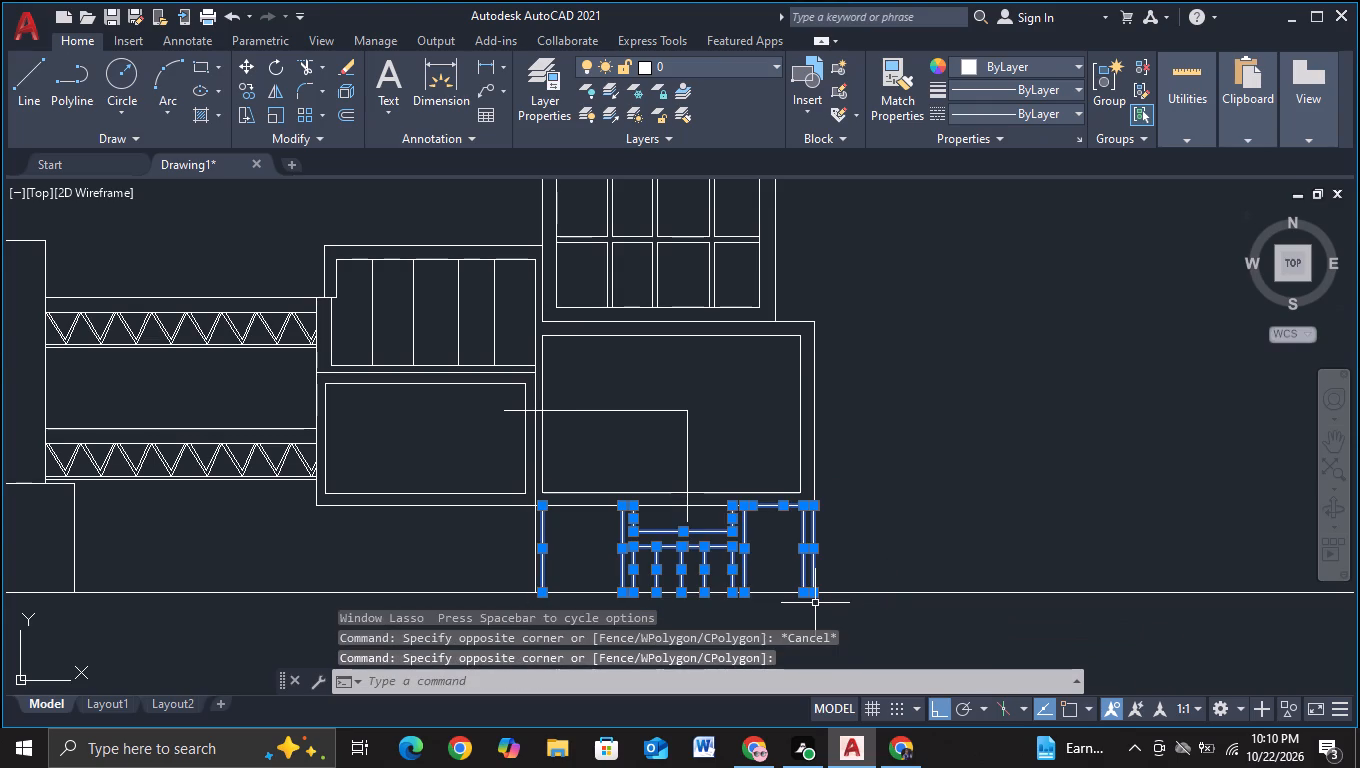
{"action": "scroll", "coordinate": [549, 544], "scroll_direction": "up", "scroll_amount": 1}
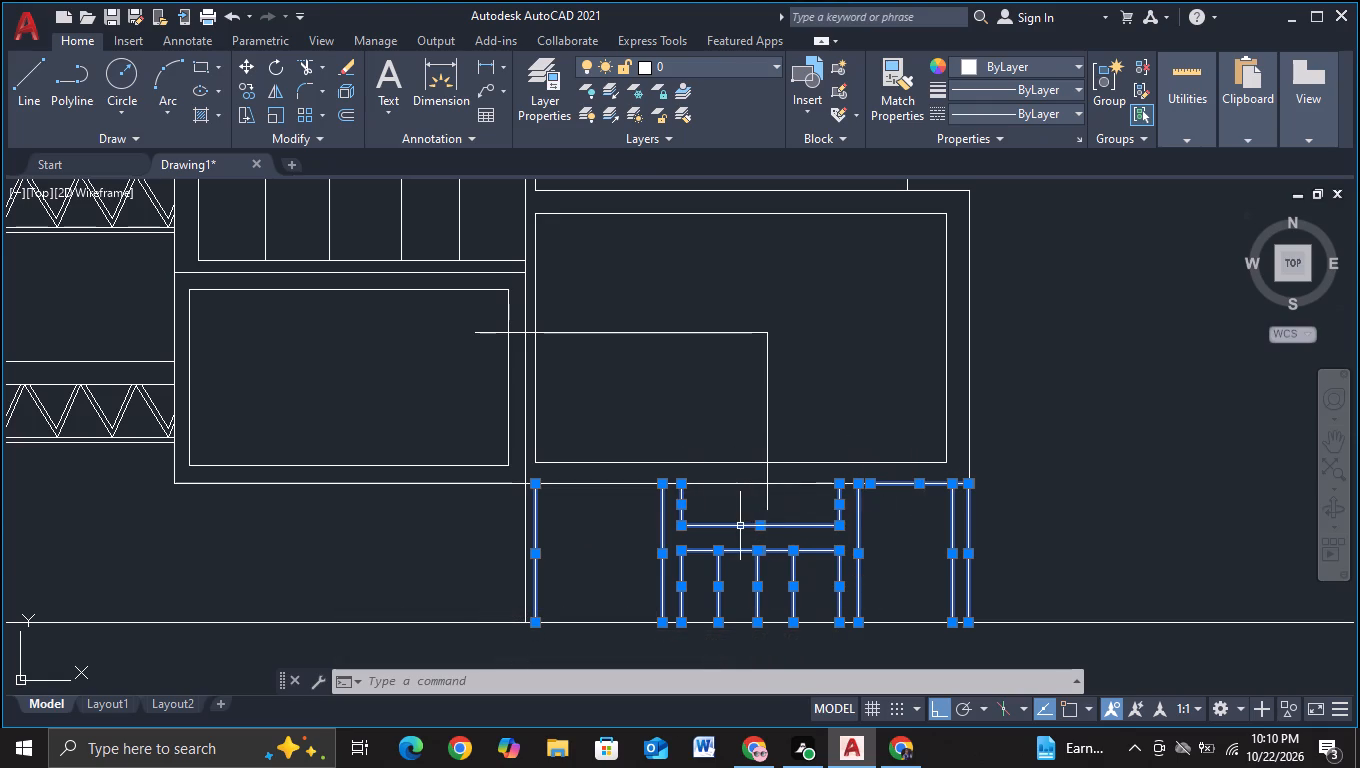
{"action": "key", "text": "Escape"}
Move all the ground supports and railing lines beneath the two lower boxes about 24 units straight to the left.
{"action": "left_click", "coordinate": [640, 469]}
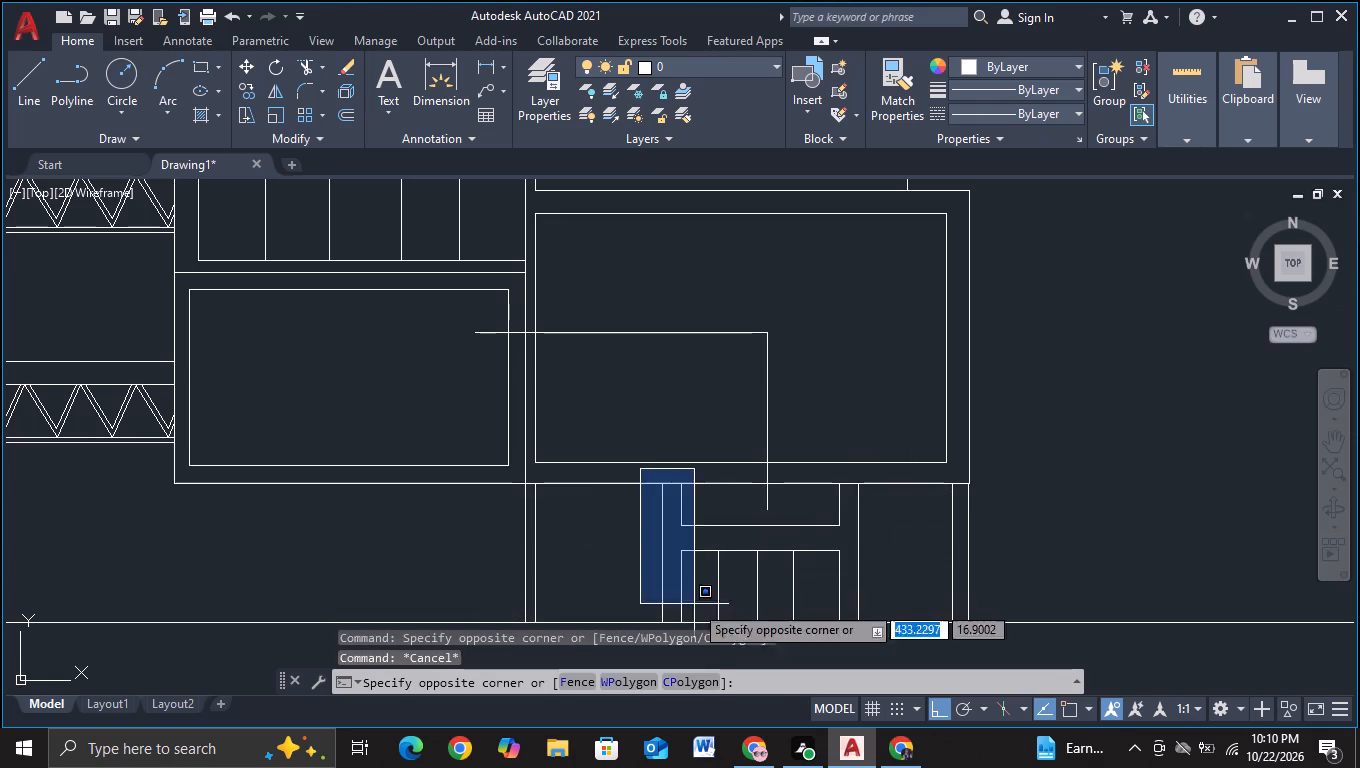
{"action": "left_click", "coordinate": [880, 637]}
{"action": "left_click_drag", "start_coordinate": [1017, 558], "coordinate": [920, 569]}
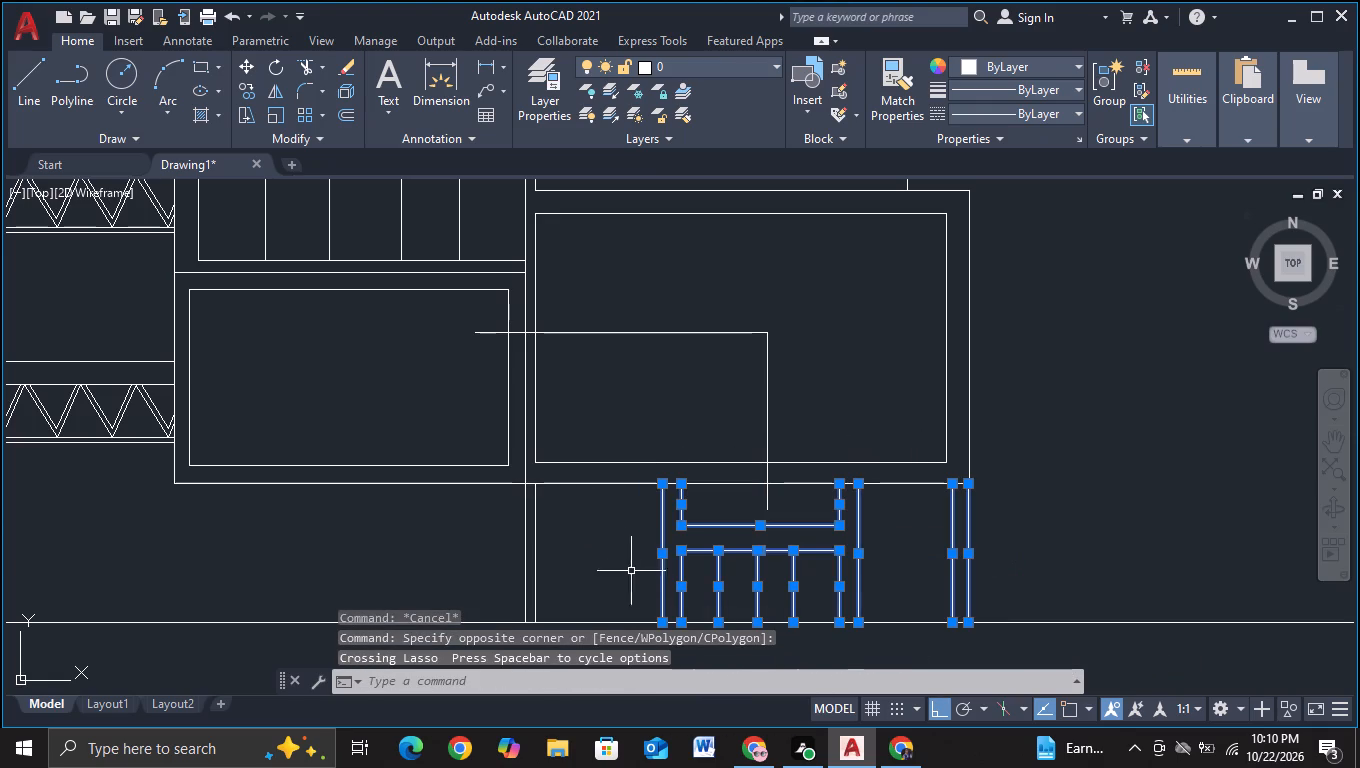
{"action": "left_click_drag", "start_coordinate": [612, 551], "coordinate": [429, 562]}
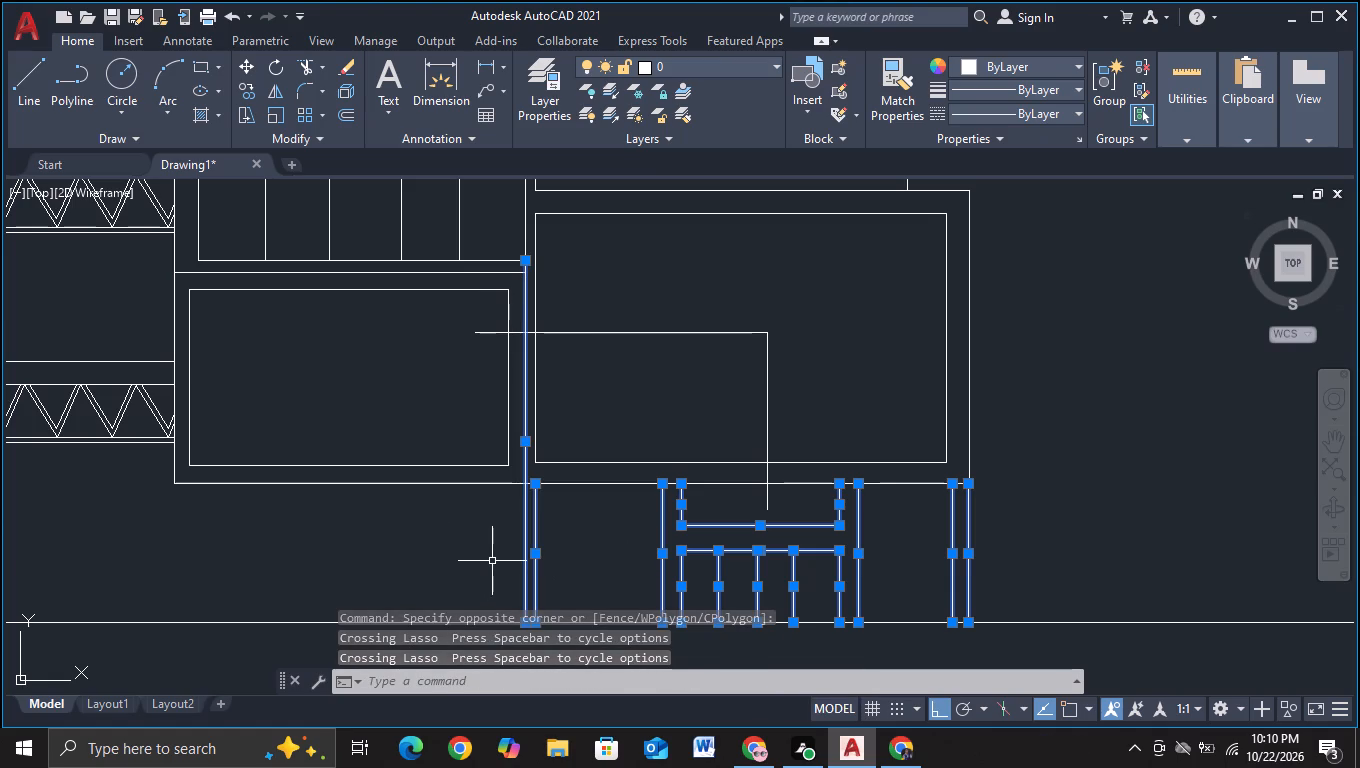
{"action": "key", "text": "m"}
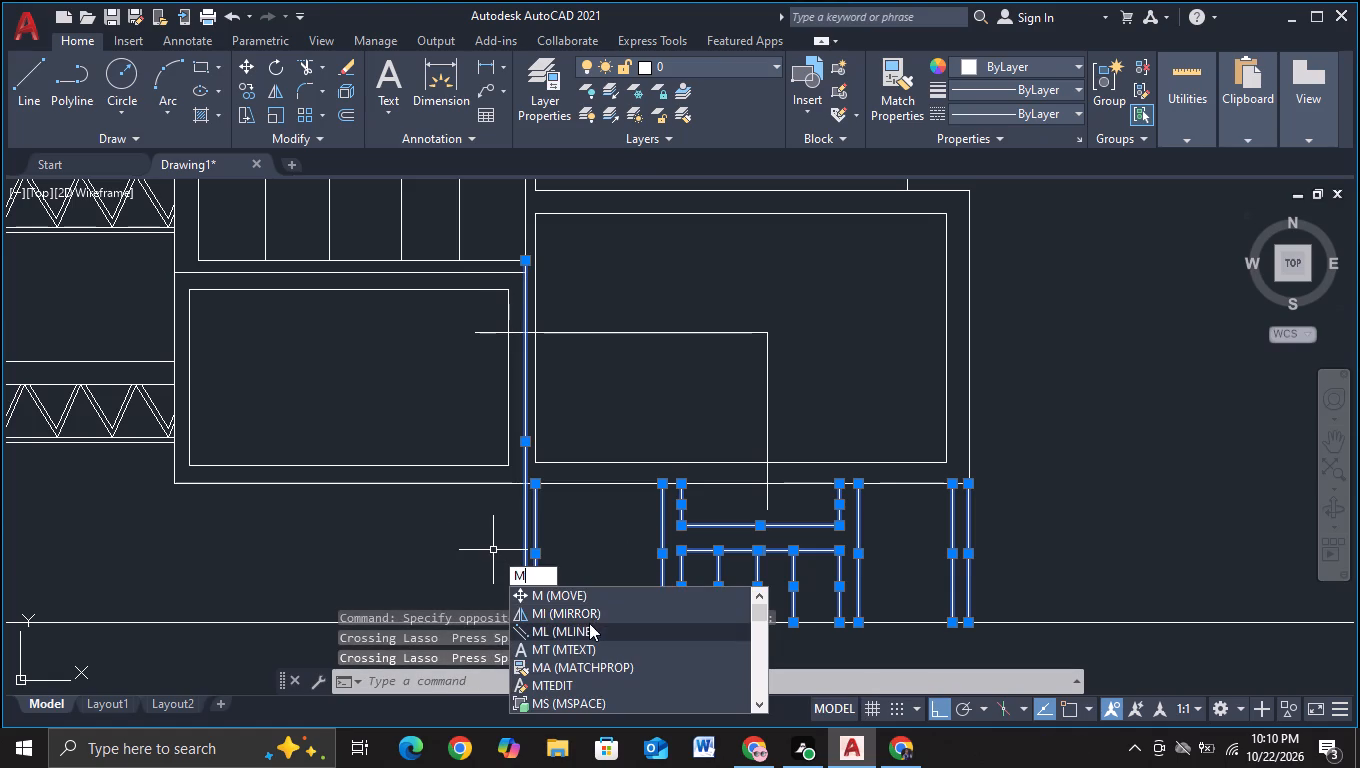
{"action": "left_click", "coordinate": [591, 602]}
{"action": "left_click", "coordinate": [613, 585]}
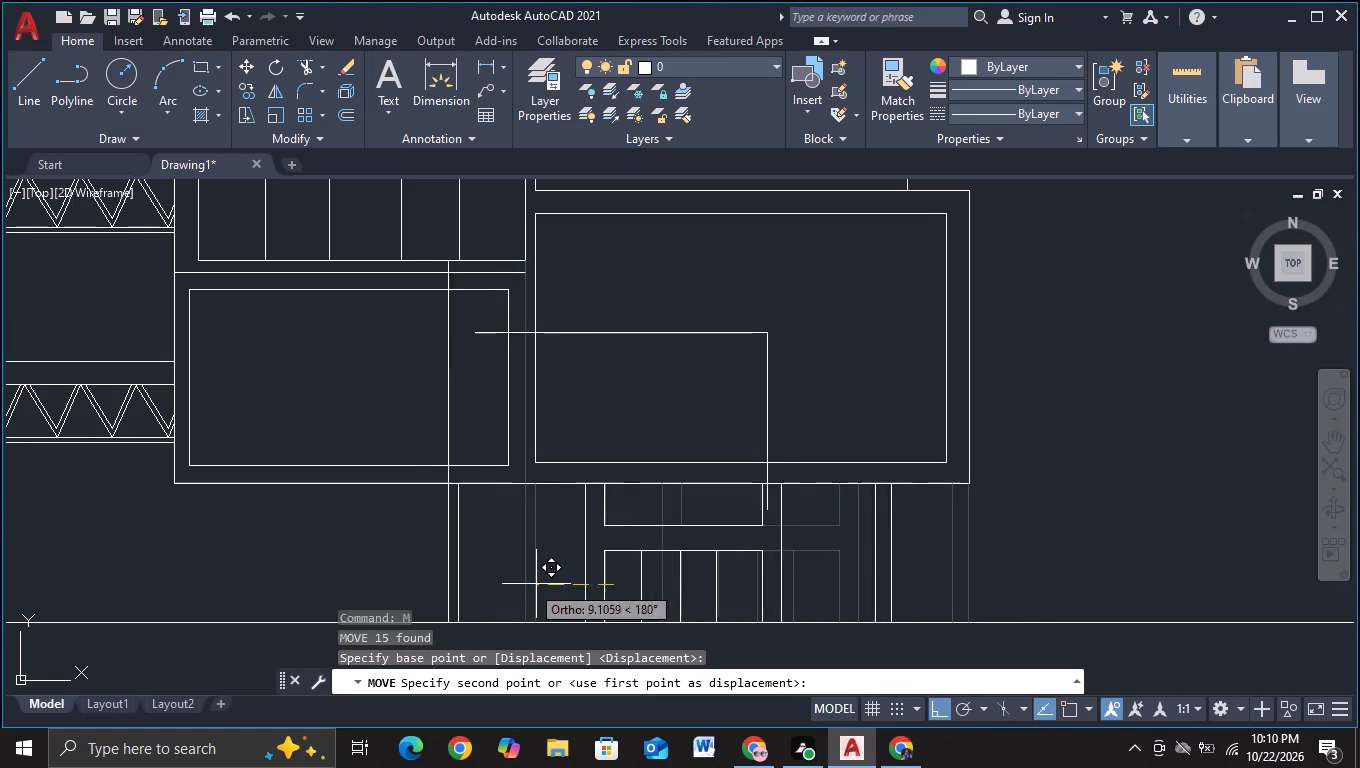
{"action": "left_click", "coordinate": [396, 570]}
{"action": "key", "text": "Escape"}
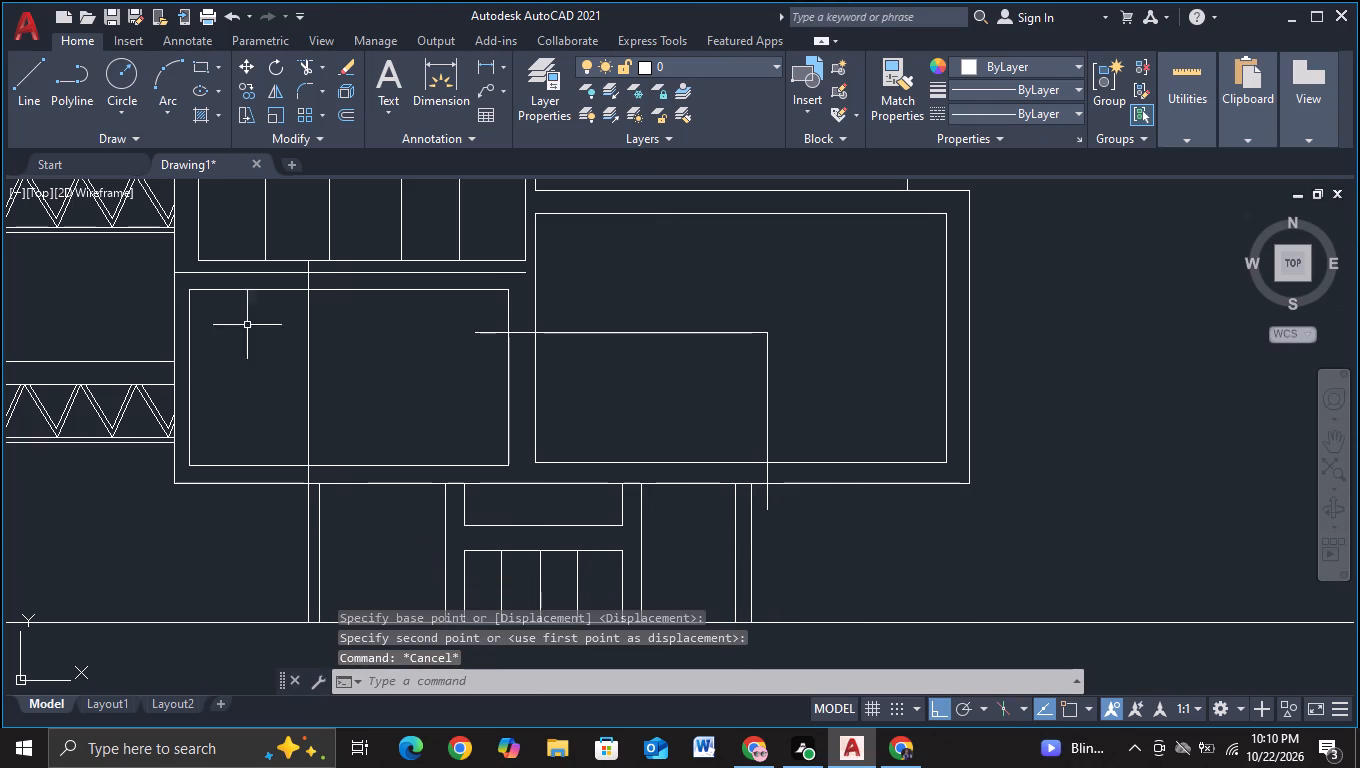
Trim the moved long support line where it runs up through the lower-left box to the panelled volume.
{"action": "left_click", "coordinate": [305, 67]}
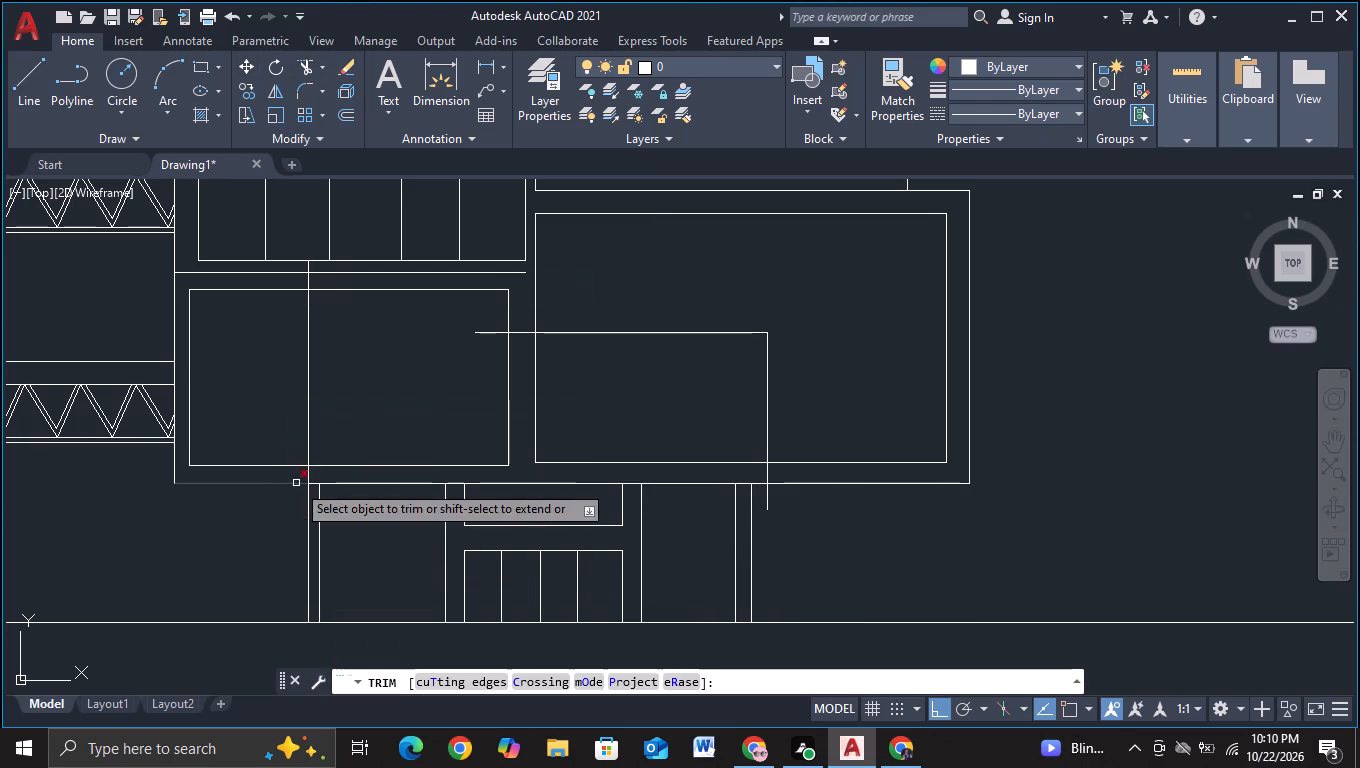
{"action": "left_click", "coordinate": [310, 473]}
{"action": "left_click_drag", "start_coordinate": [251, 382], "coordinate": [343, 354]}
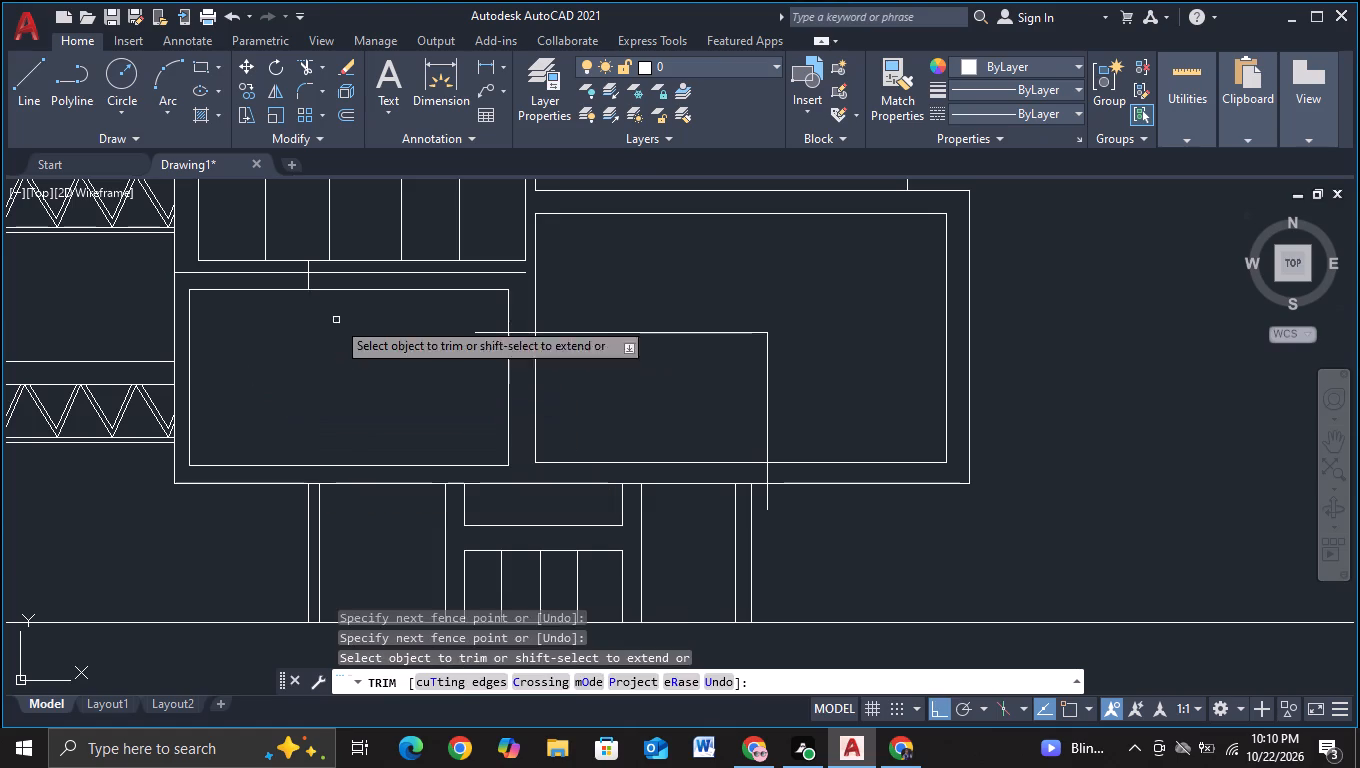
{"action": "scroll", "coordinate": [297, 283], "scroll_direction": "up", "scroll_amount": 1}
{"action": "left_click_drag", "start_coordinate": [297, 283], "coordinate": [334, 283]}
{"action": "left_click_drag", "start_coordinate": [308, 259], "coordinate": [319, 260]}
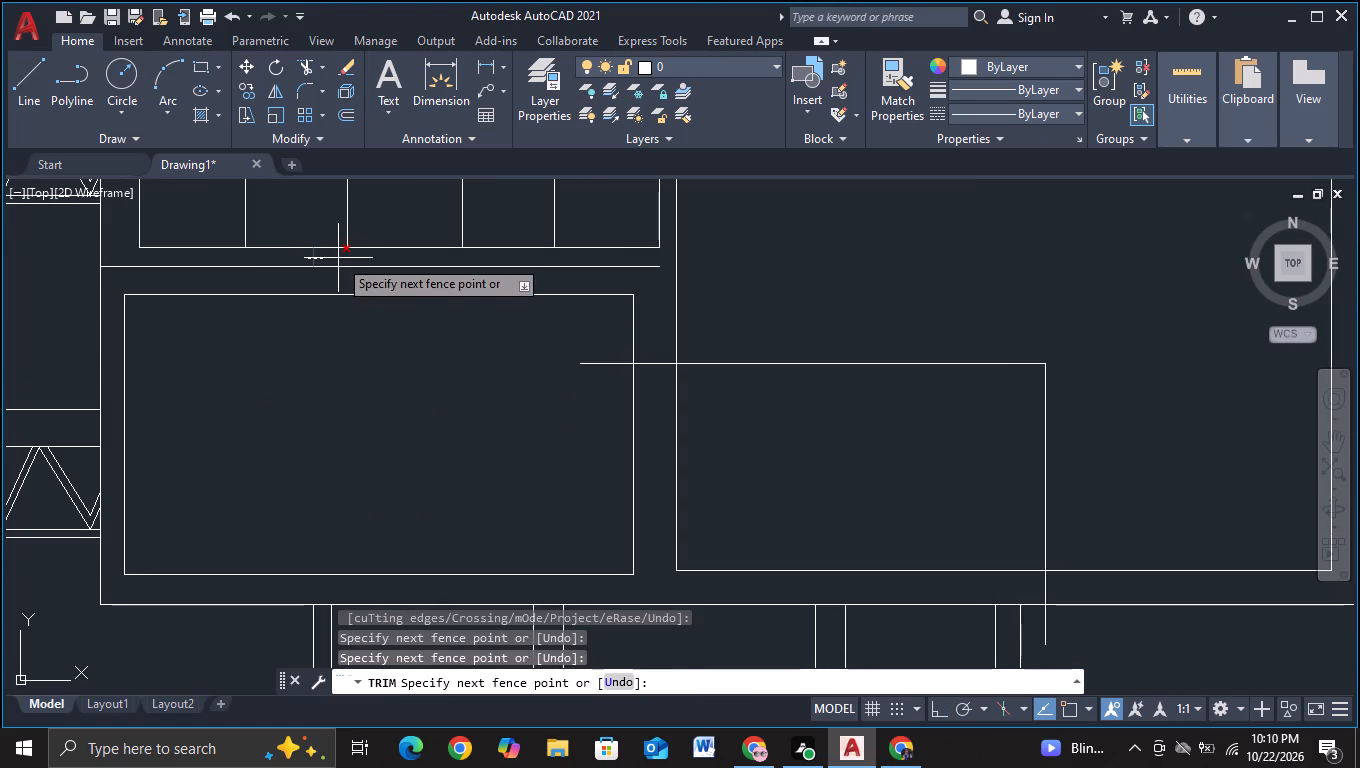
{"action": "left_click", "coordinate": [338, 258]}
Trim the L-shaped line's overhangs so it ends at the left and bottom lines of the large box's inner frame.
{"action": "scroll", "coordinate": [419, 343], "scroll_direction": "down", "scroll_amount": 2}
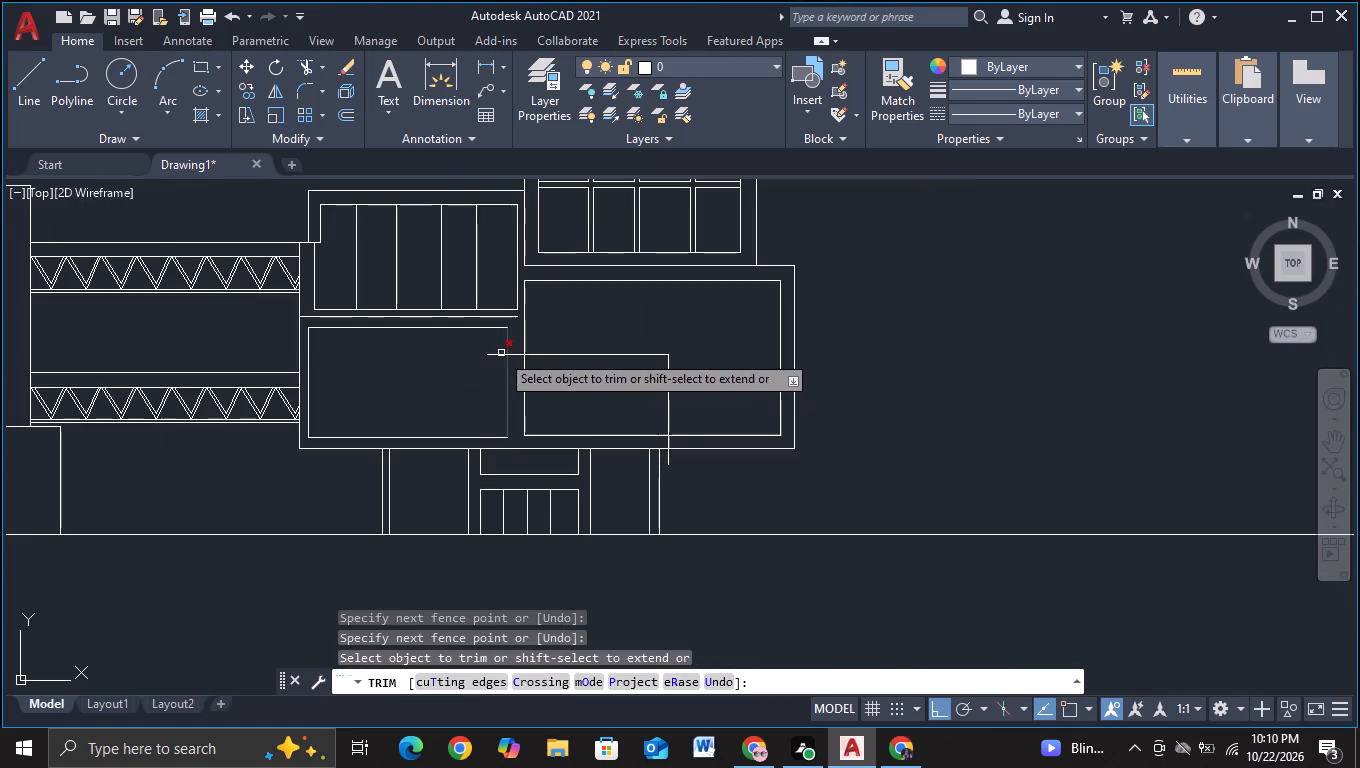
{"action": "scroll", "coordinate": [495, 352], "scroll_direction": "up", "scroll_amount": 2}
{"action": "left_click_drag", "start_coordinate": [495, 352], "coordinate": [495, 418]}
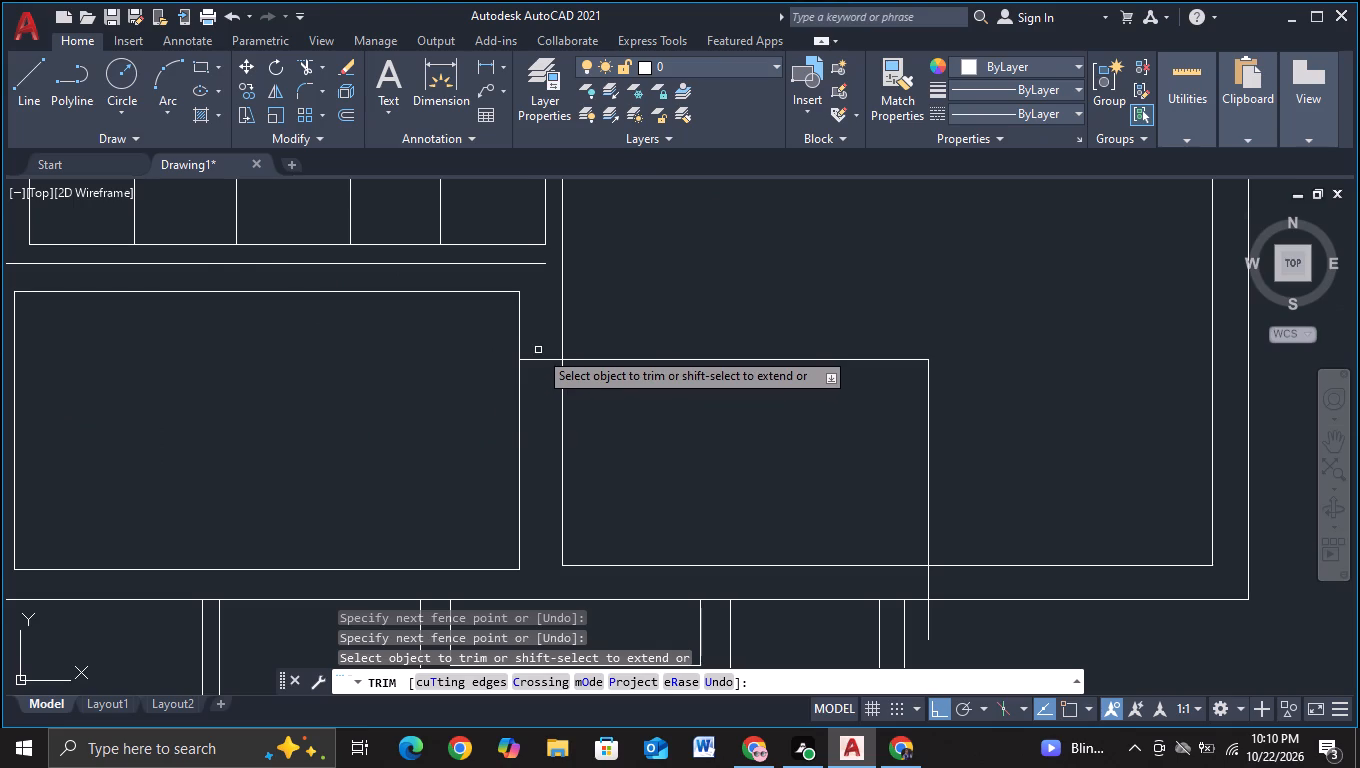
{"action": "scroll", "coordinate": [538, 350], "scroll_direction": "down", "scroll_amount": 2}
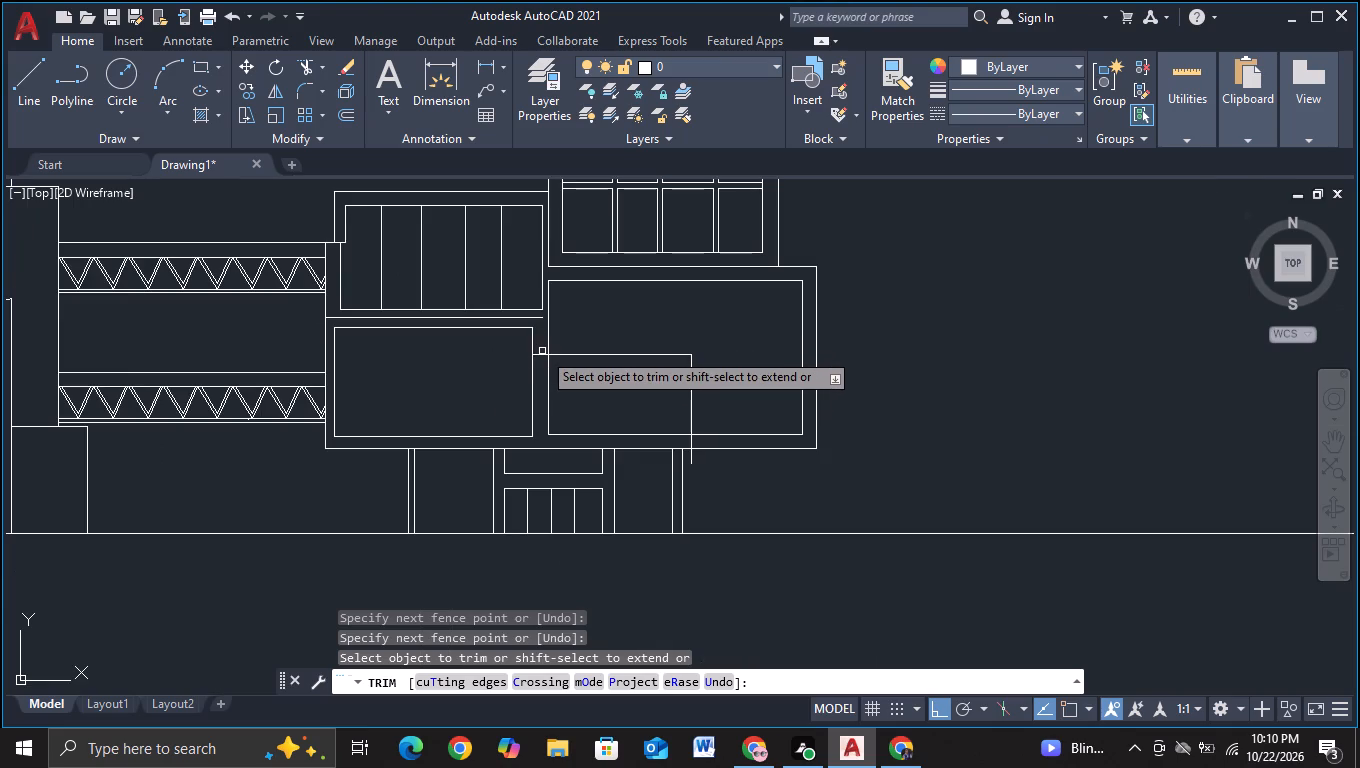
{"action": "left_click", "coordinate": [542, 351]}
{"action": "left_click", "coordinate": [542, 361]}
{"action": "scroll", "coordinate": [687, 449], "scroll_direction": "up", "scroll_amount": 1}
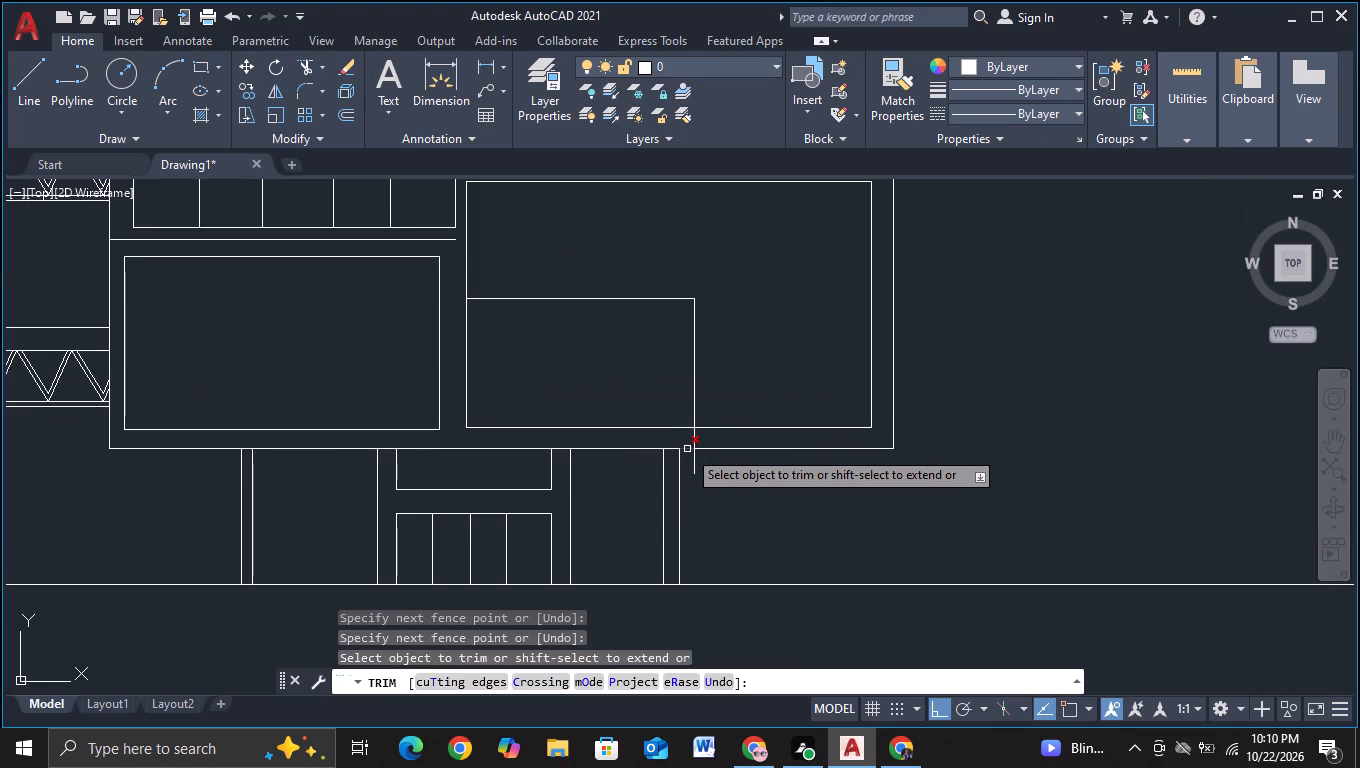
{"action": "left_click", "coordinate": [685, 442]}
{"action": "left_click", "coordinate": [706, 441]}
{"action": "left_click", "coordinate": [694, 465]}
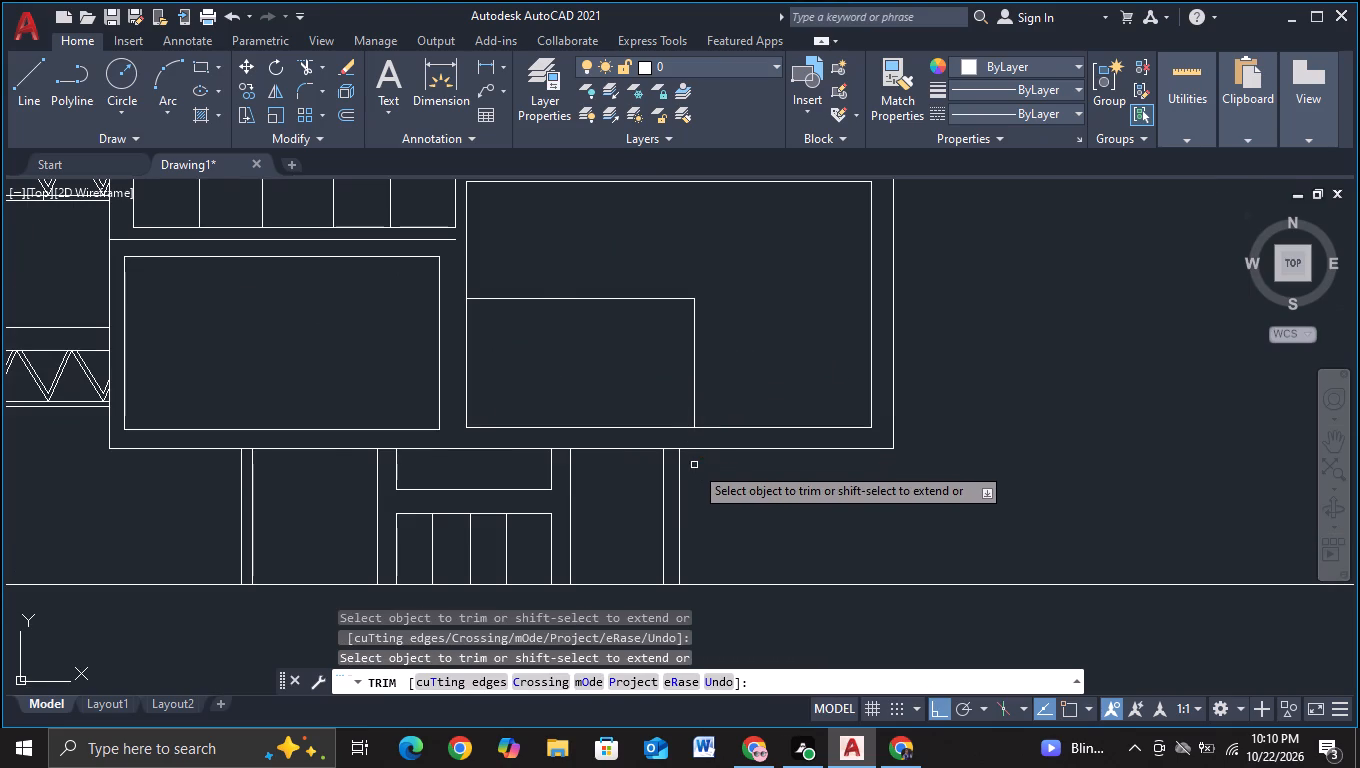
{"action": "scroll", "coordinate": [715, 468], "scroll_direction": "down", "scroll_amount": 1}
{"action": "middle_click_drag", "start_coordinate": [732, 491], "coordinate": [739, 458]}
{"action": "key", "text": "Escape"}
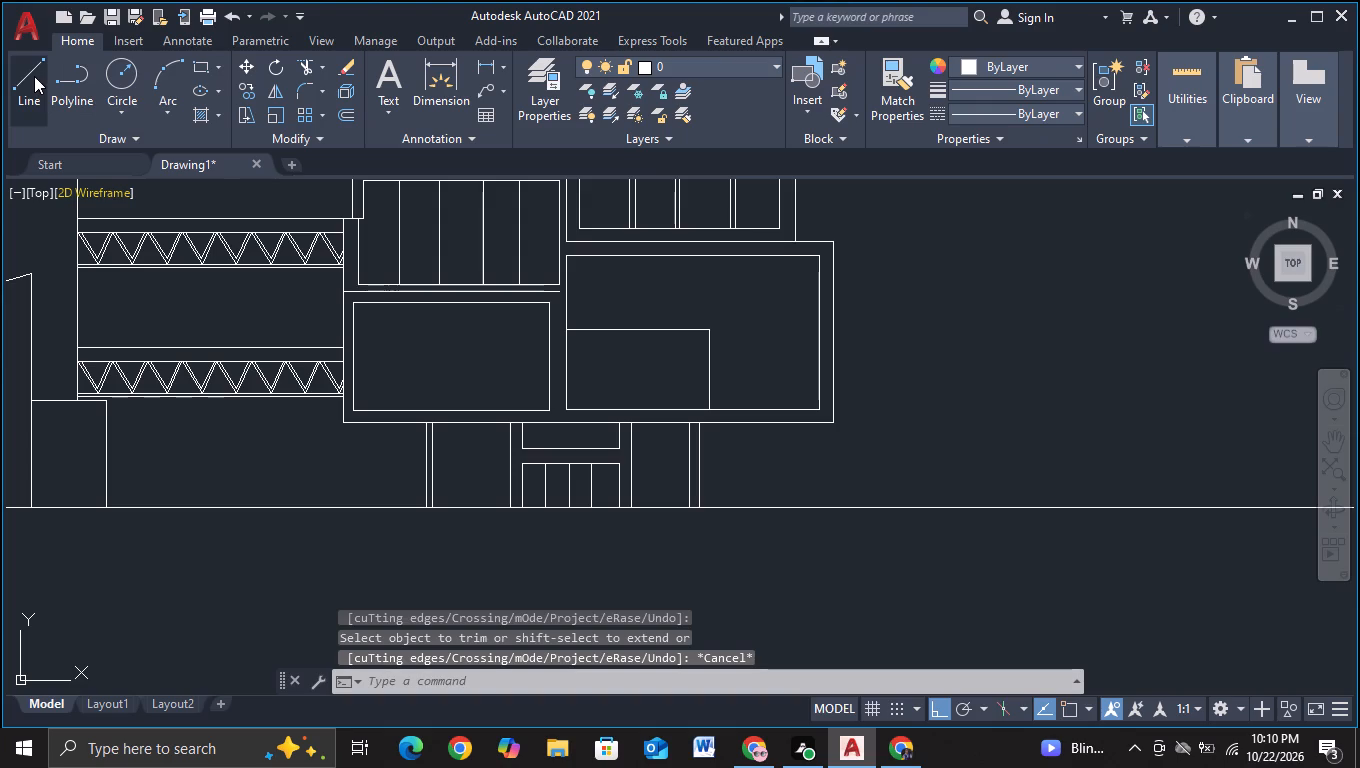
Draw a second L-shaped line just inside the first, about 26 units right and 15 units down past the frame's bottom.
{"action": "left_click", "coordinate": [34, 76]}
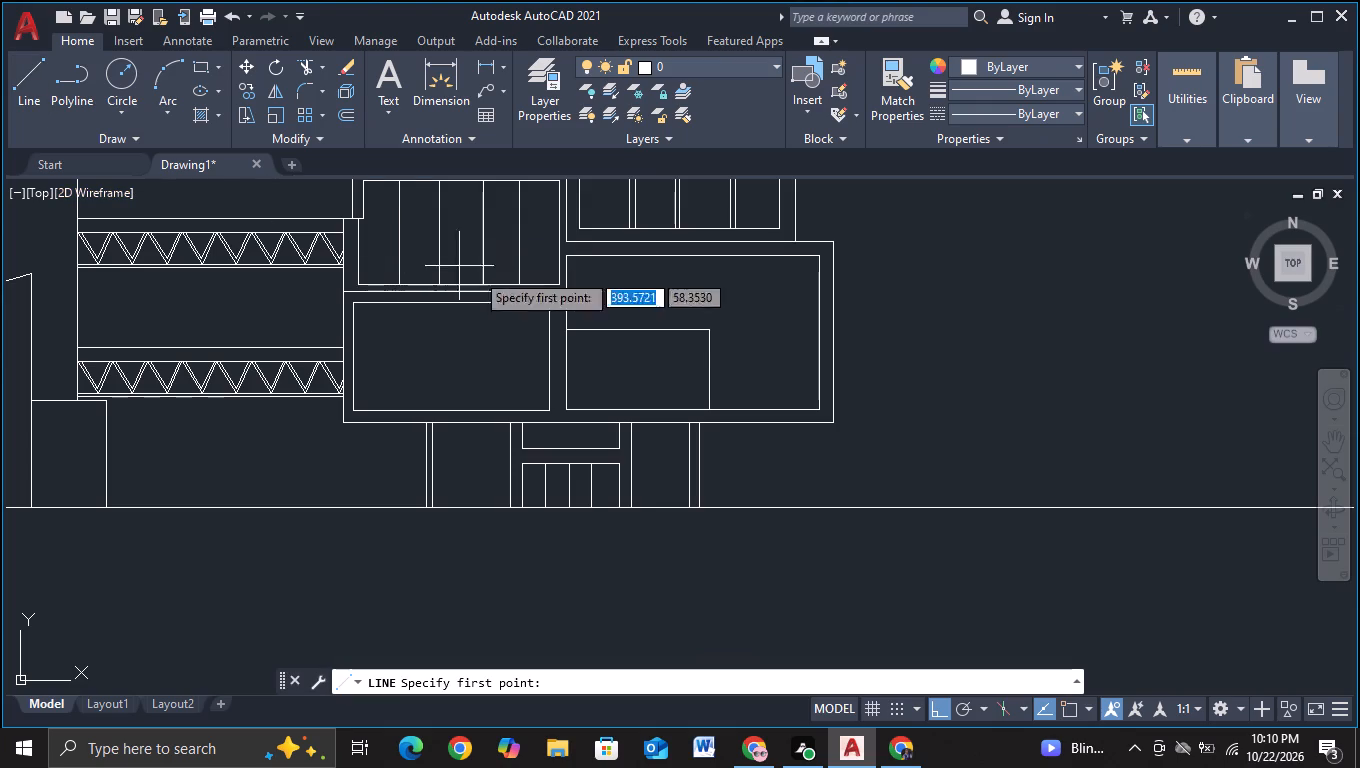
{"action": "scroll", "coordinate": [752, 365], "scroll_direction": "up", "scroll_amount": 1}
{"action": "scroll", "coordinate": [653, 331], "scroll_direction": "up", "scroll_amount": 1}
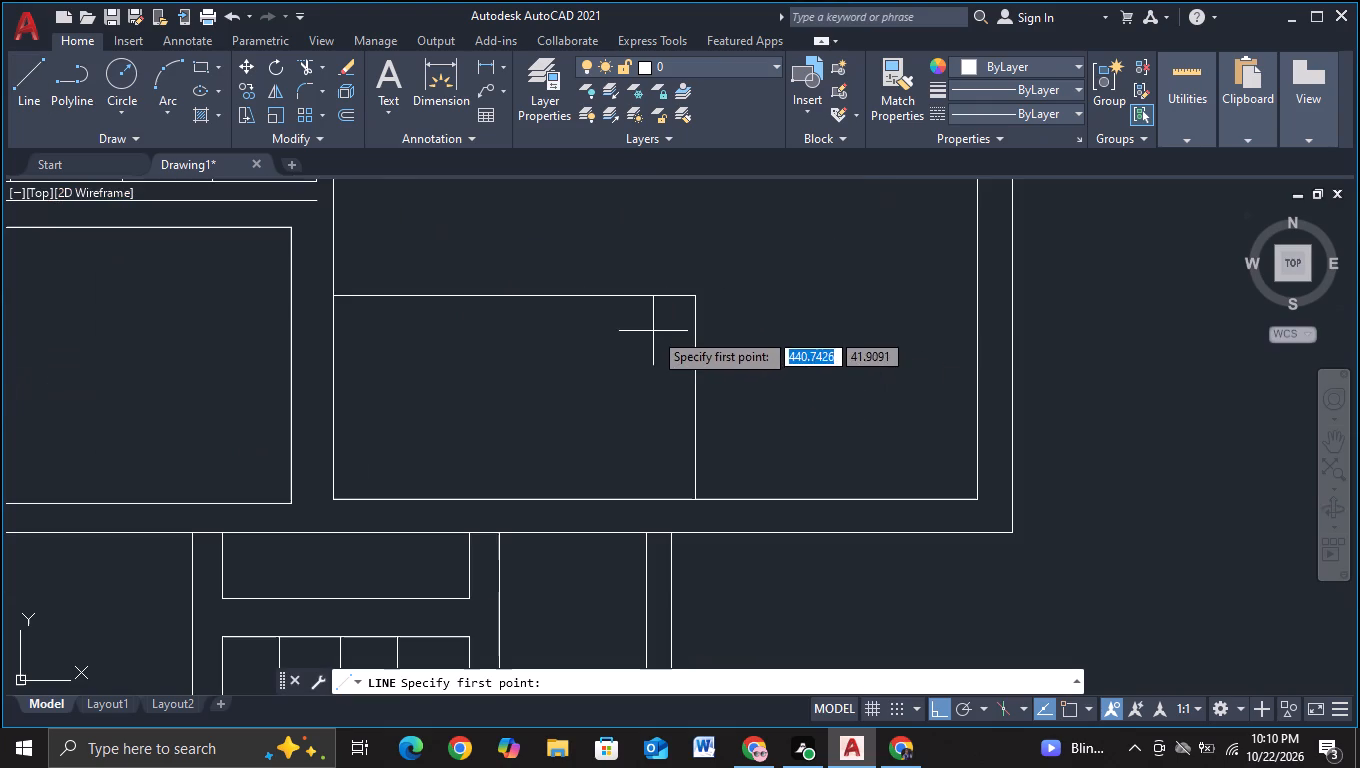
{"action": "middle_click", "coordinate": [475, 331]}
{"action": "left_click", "coordinate": [318, 308]}
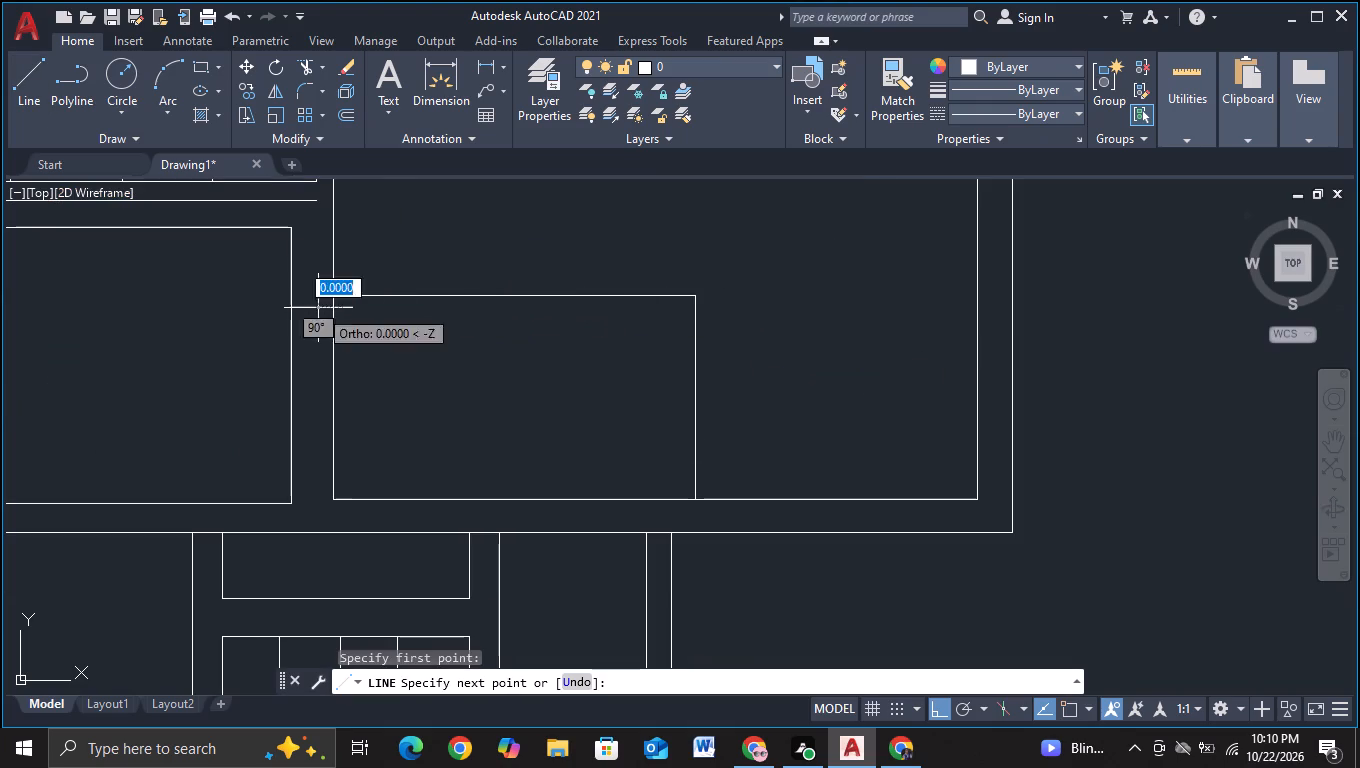
{"action": "left_click", "coordinate": [683, 321]}
{"action": "left_click", "coordinate": [707, 523]}
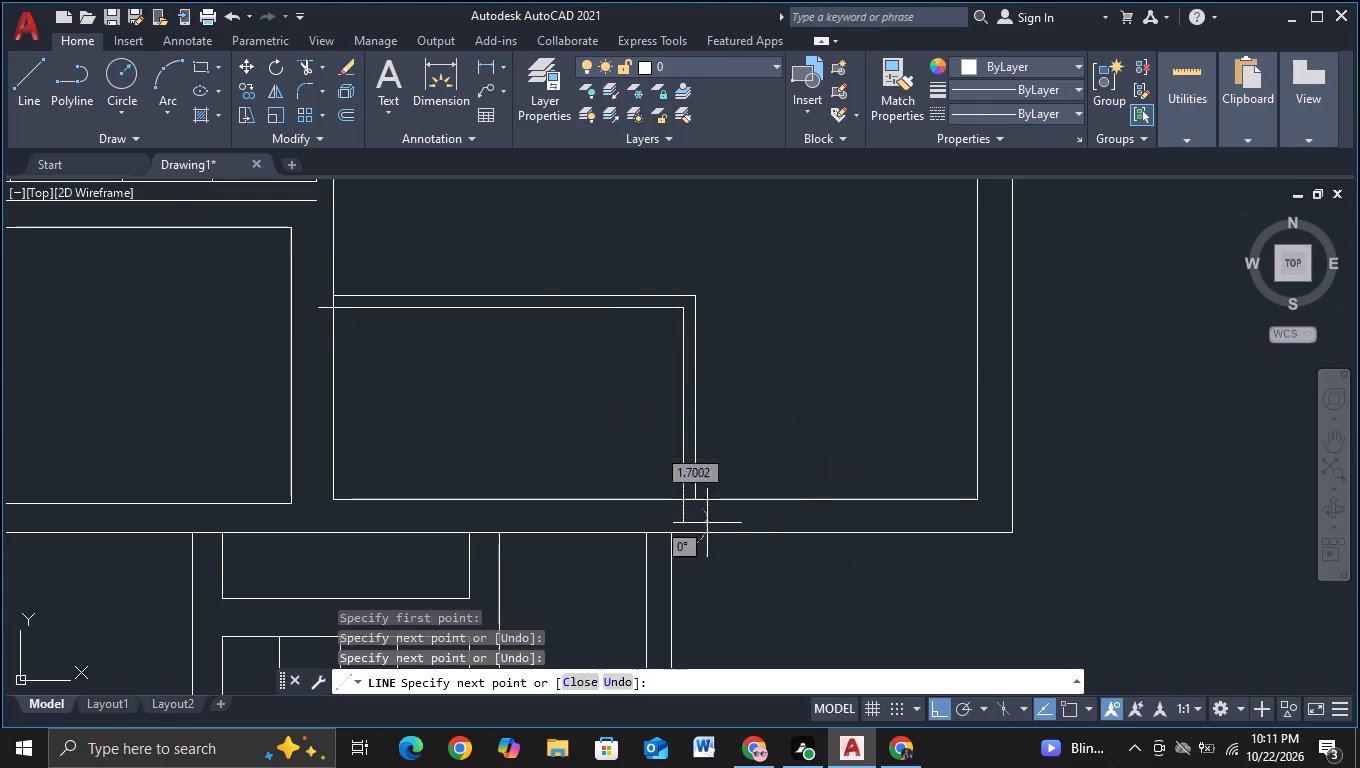
{"action": "key", "text": "Escape"}
Trim the second L-shaped line's overhangs at the left and bottom lines of the large box's inner frame.
{"action": "left_click", "coordinate": [302, 64]}
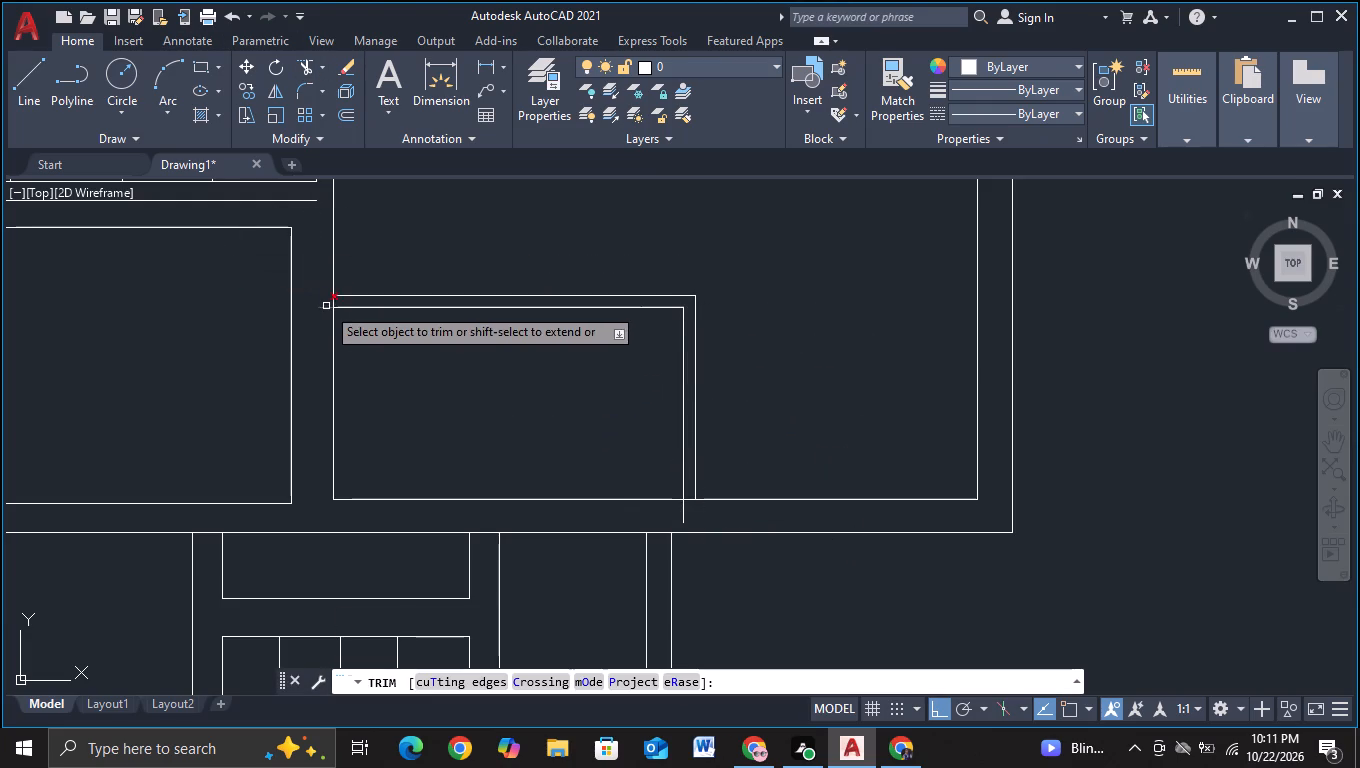
{"action": "left_click", "coordinate": [326, 307]}
{"action": "left_click_drag", "start_coordinate": [667, 510], "coordinate": [709, 510]}
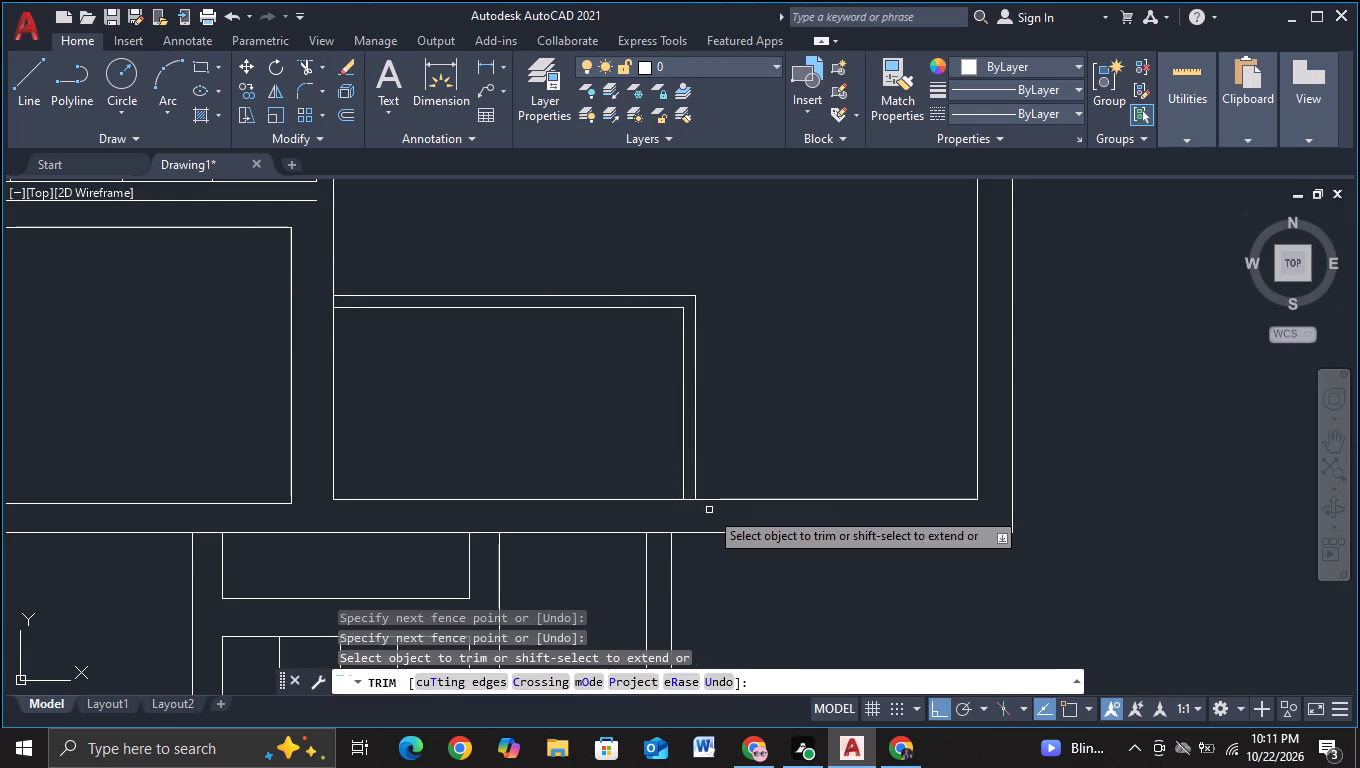
{"action": "key", "text": "Escape"}
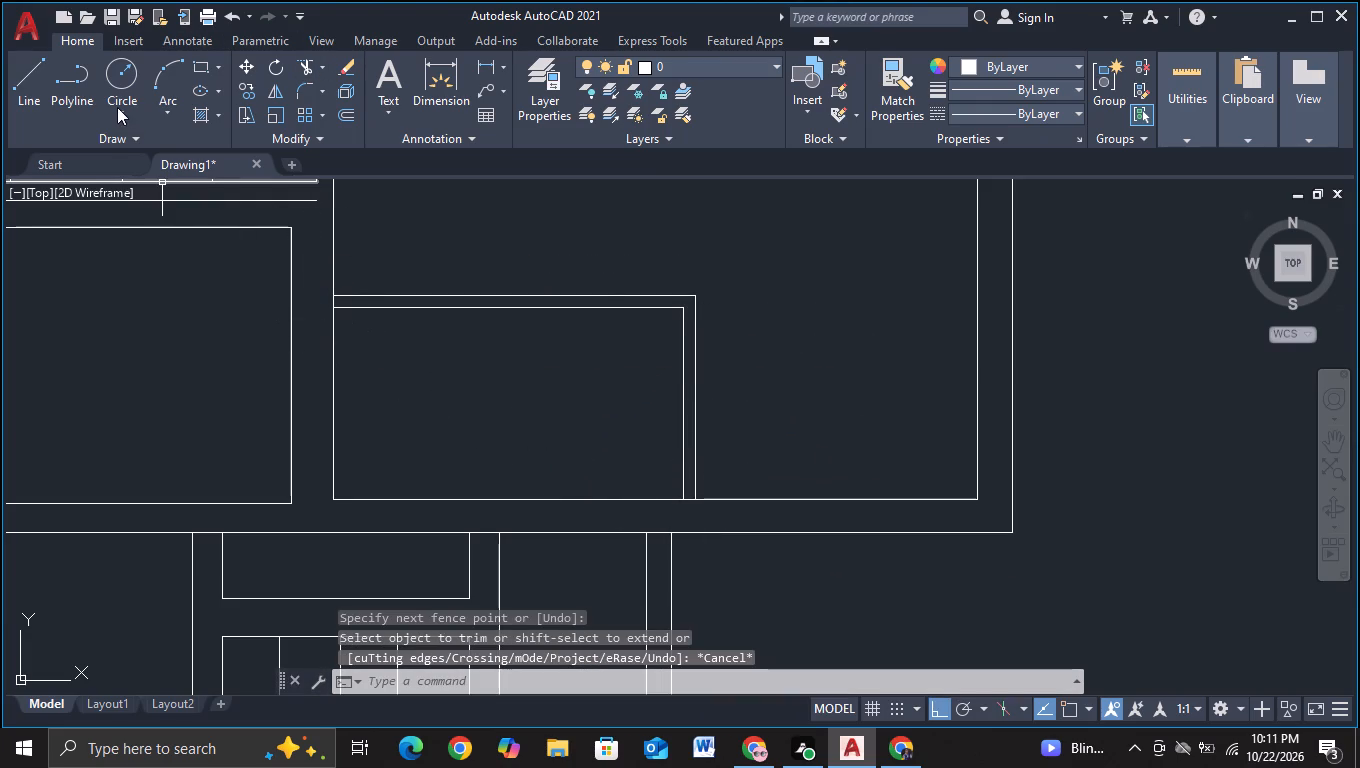
Draw the small inner frame's left and bottom sides, about 15 units down and 28 units right.
{"action": "left_click", "coordinate": [42, 93]}
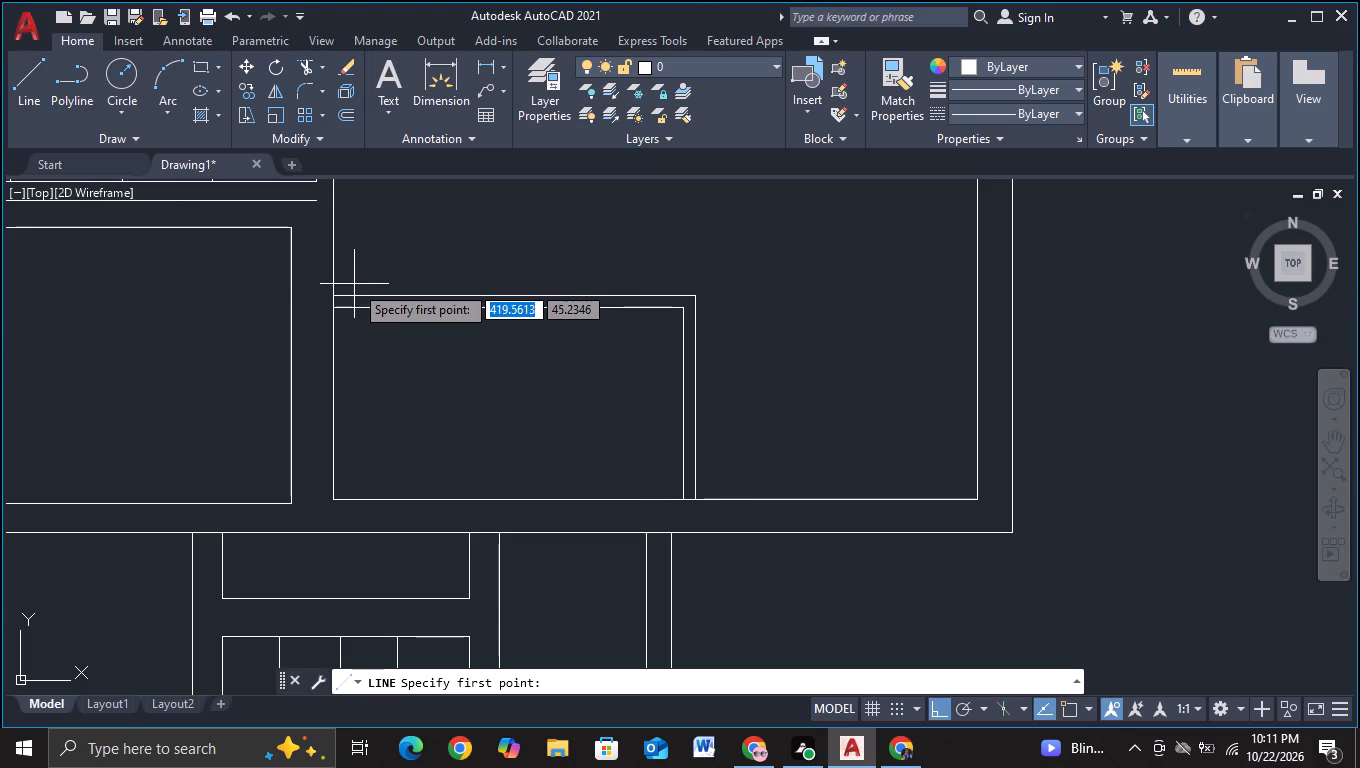
{"action": "left_click", "coordinate": [354, 284]}
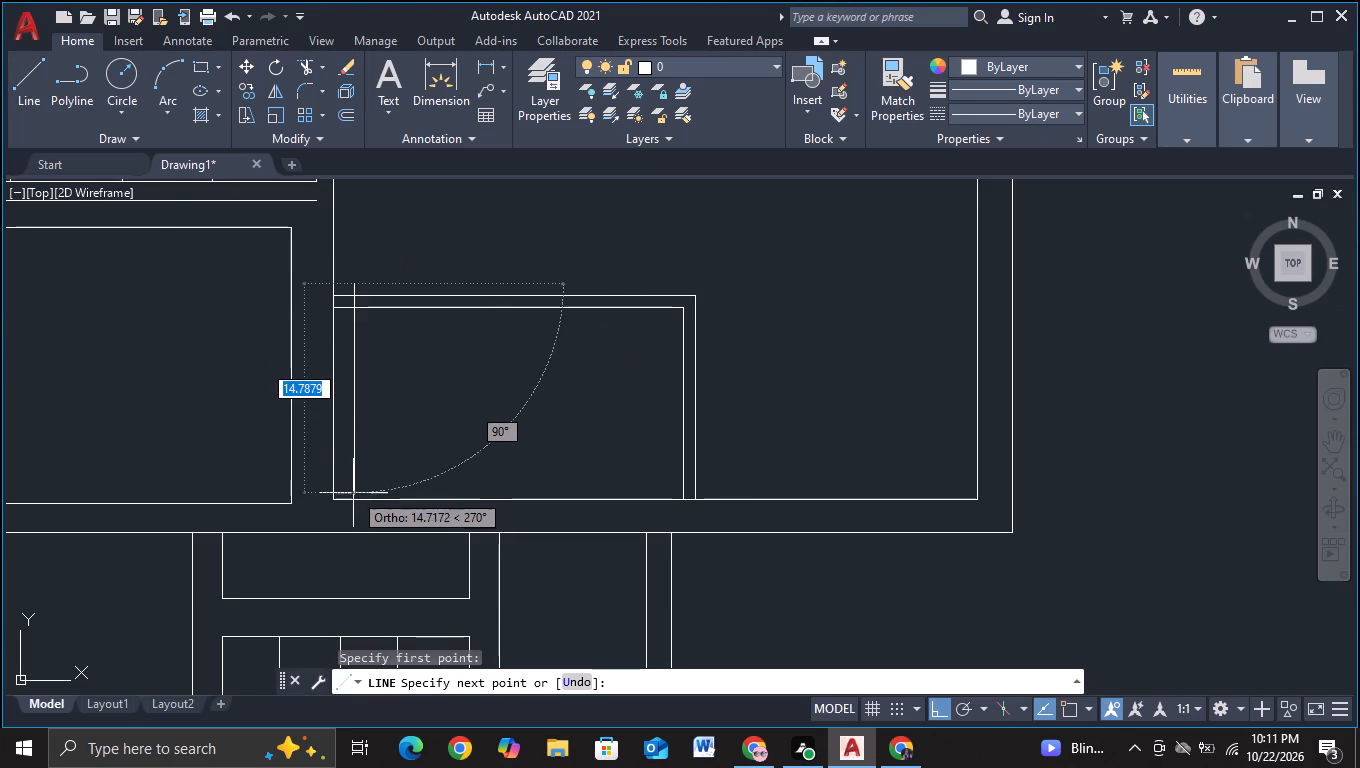
{"action": "left_click", "coordinate": [353, 490]}
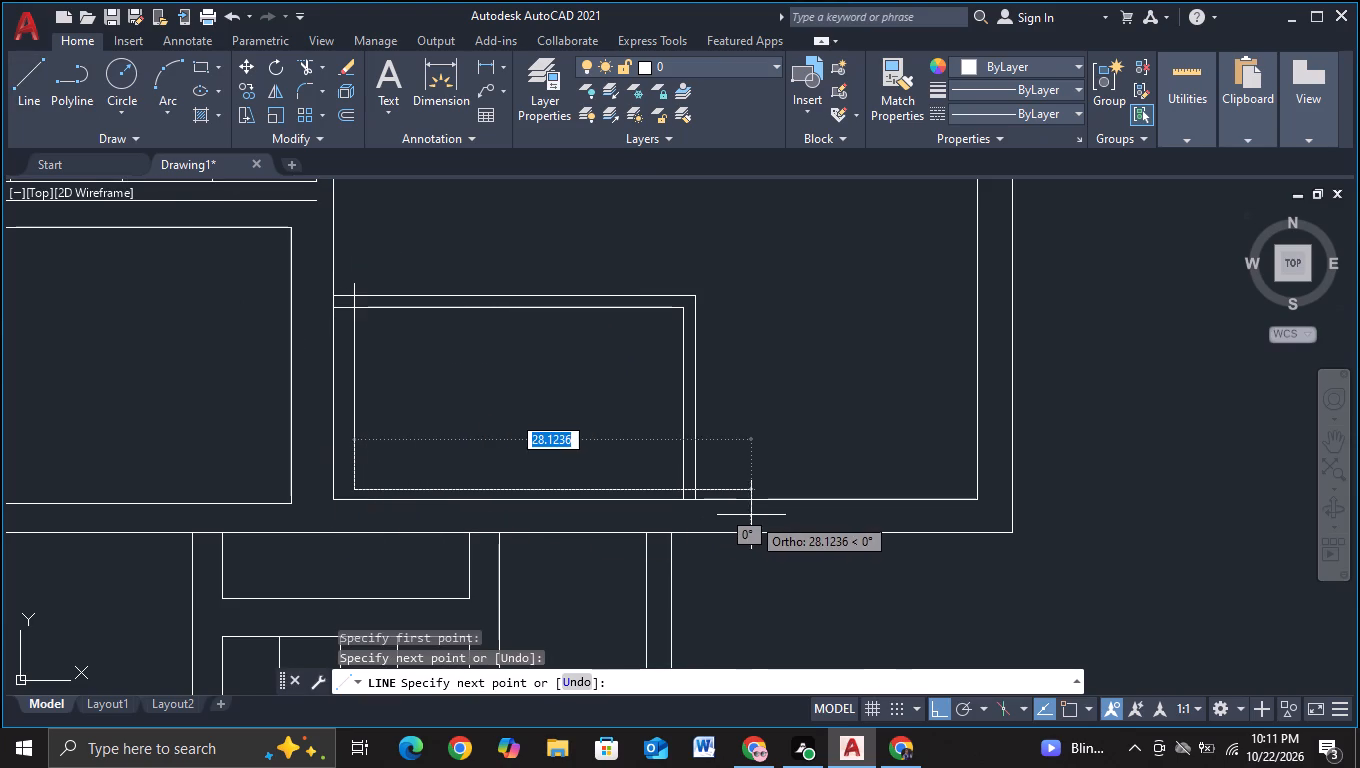
{"action": "left_click", "coordinate": [745, 515]}
{"action": "key", "text": "Escape"}
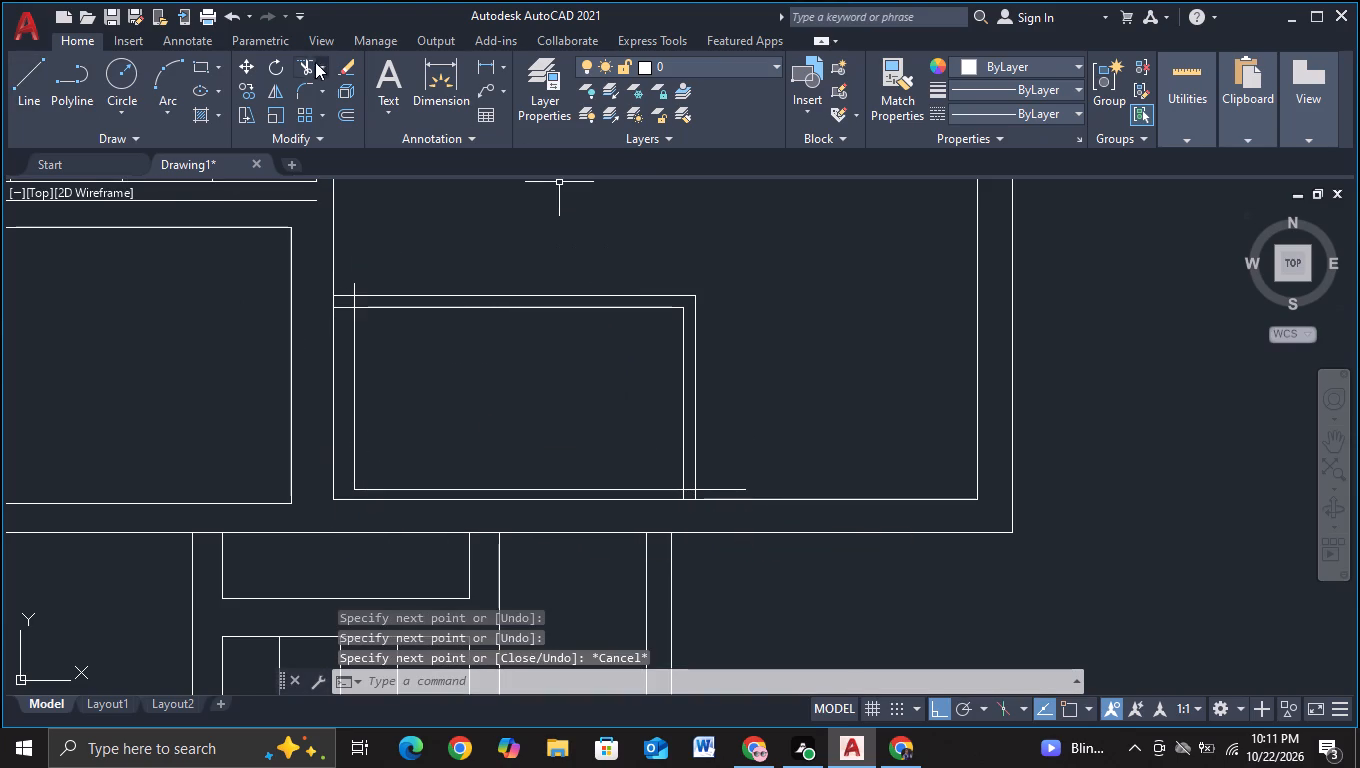
Trim the overhanging line ends at the small inner frame's lower-right and upper-left corners to leave a clean rectangle.
{"action": "left_click", "coordinate": [306, 65]}
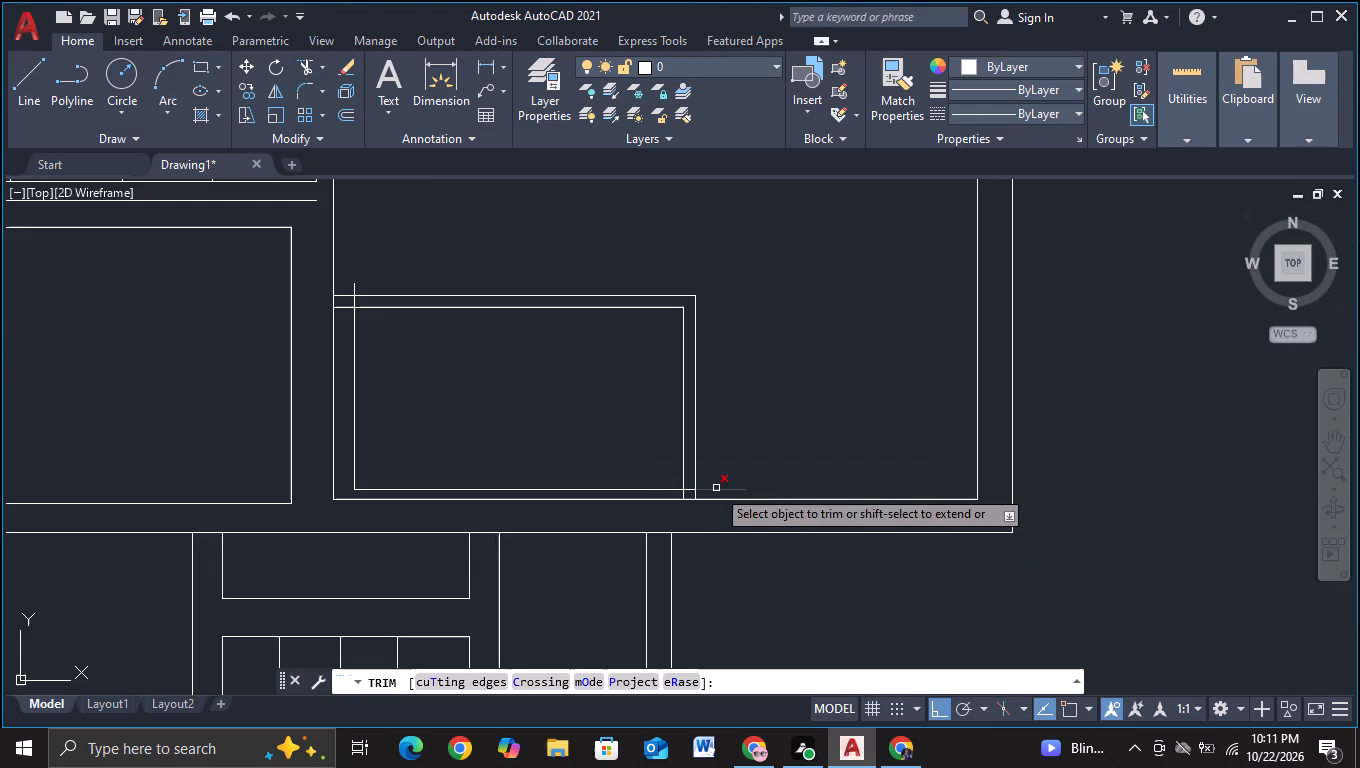
{"action": "left_click", "coordinate": [716, 488]}
{"action": "left_click", "coordinate": [684, 494]}
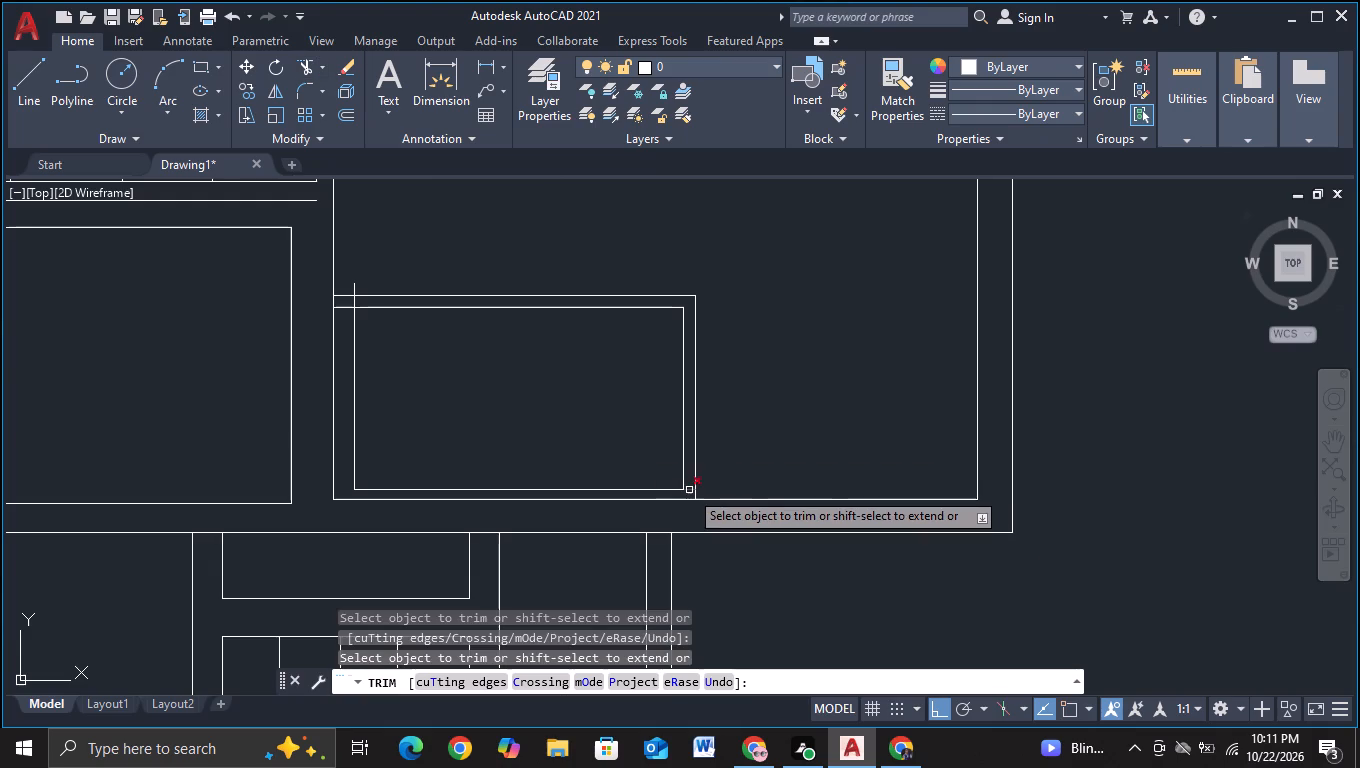
{"action": "left_click", "coordinate": [689, 490]}
{"action": "left_click", "coordinate": [346, 305]}
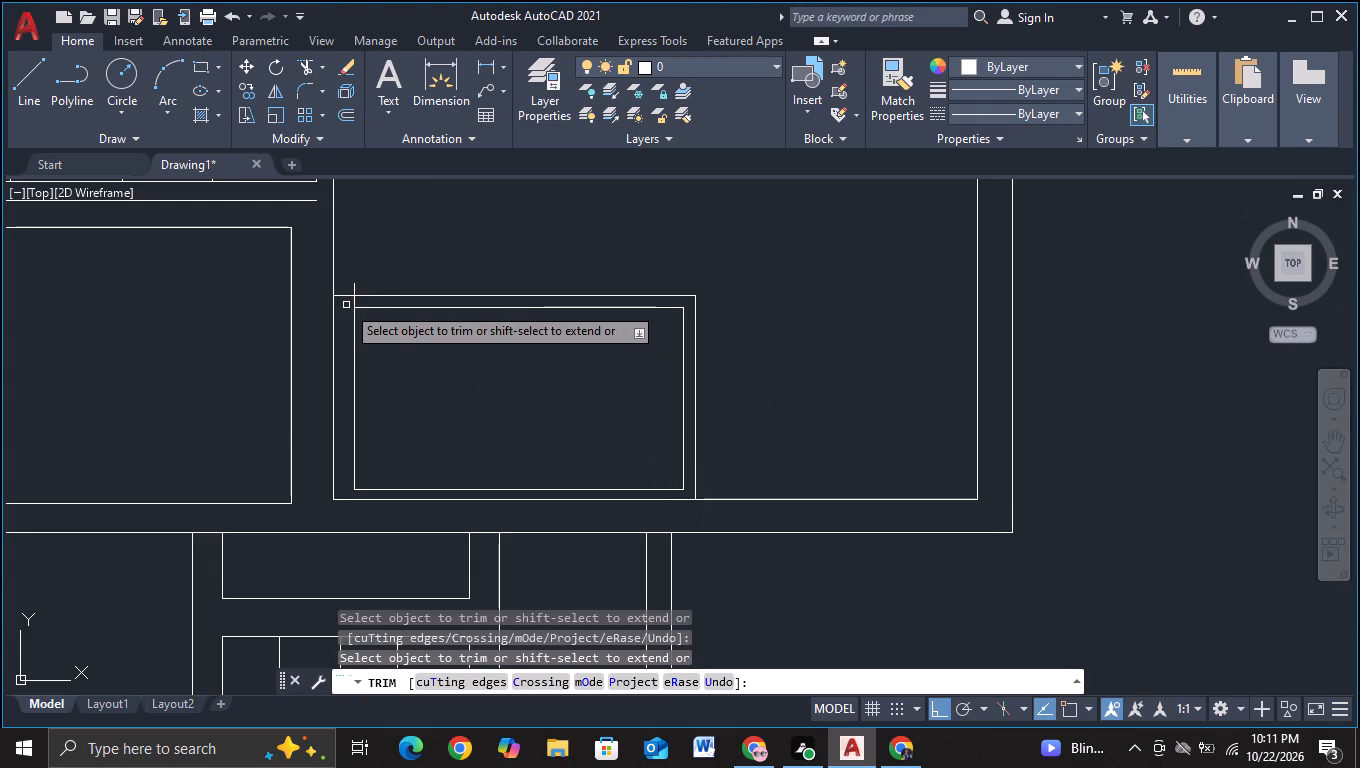
{"action": "left_click", "coordinate": [353, 301]}
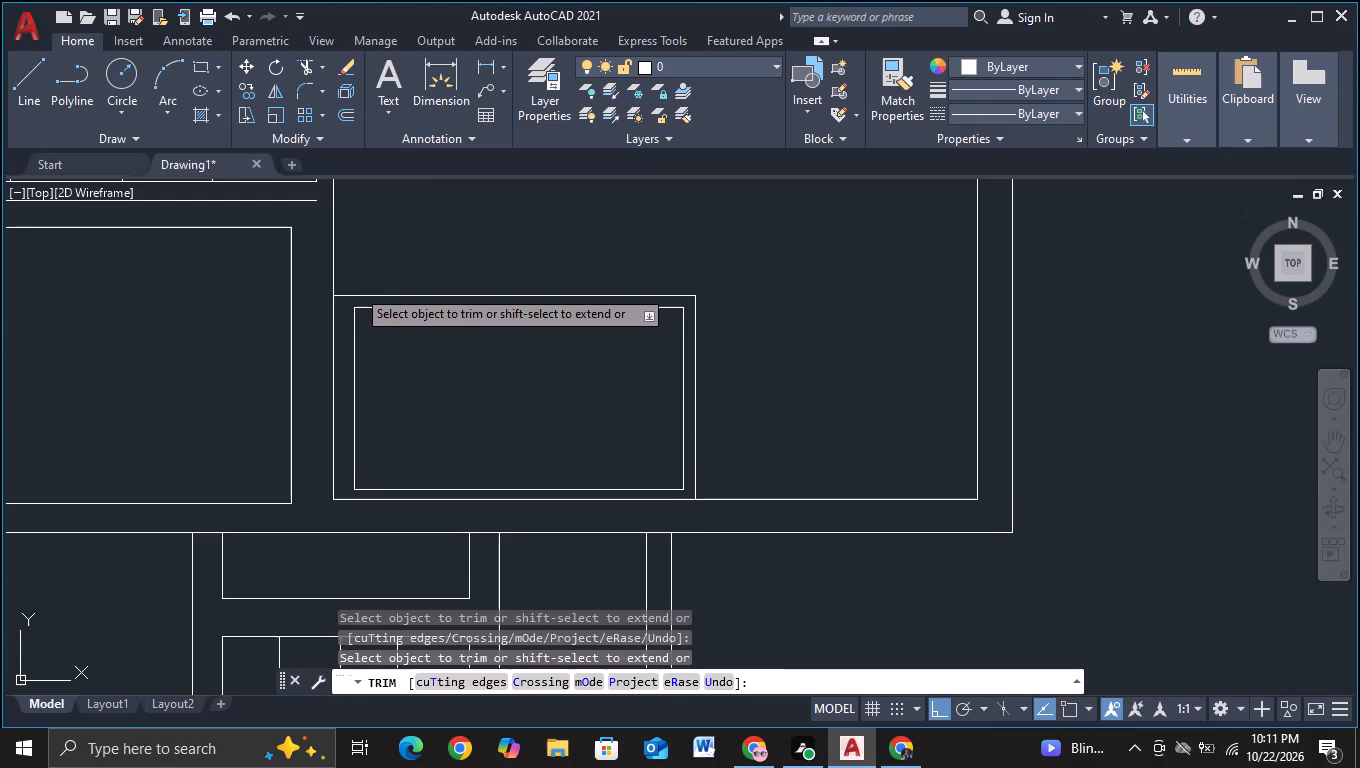
{"action": "left_click", "coordinate": [356, 288]}
{"action": "key", "text": "Escape"}
Move the left side of the small inner frame slightly left, closer to its surrounding box.
{"action": "scroll", "coordinate": [520, 395], "scroll_direction": "down", "scroll_amount": 1}
{"action": "middle_click_drag", "start_coordinate": [528, 404], "coordinate": [495, 330]}
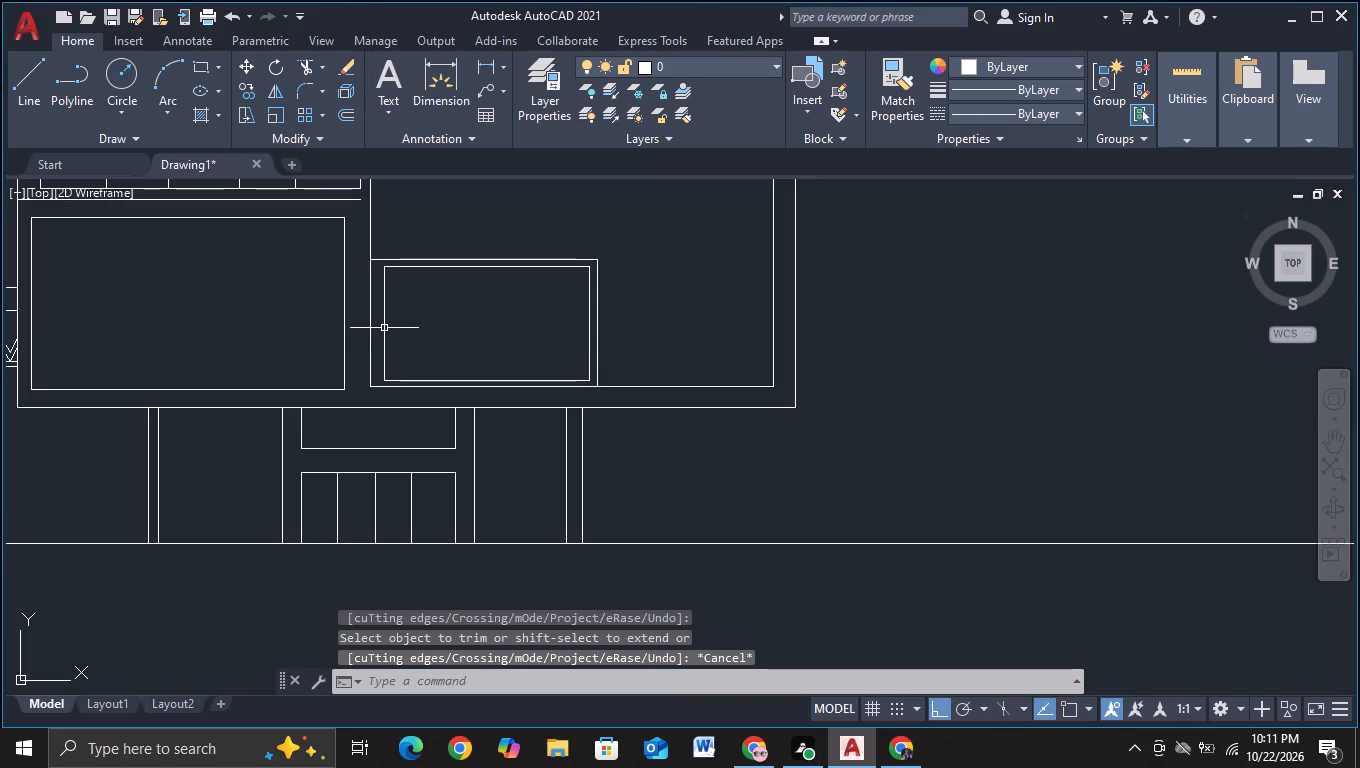
{"action": "left_click", "coordinate": [382, 328]}
{"action": "key", "text": "m"}
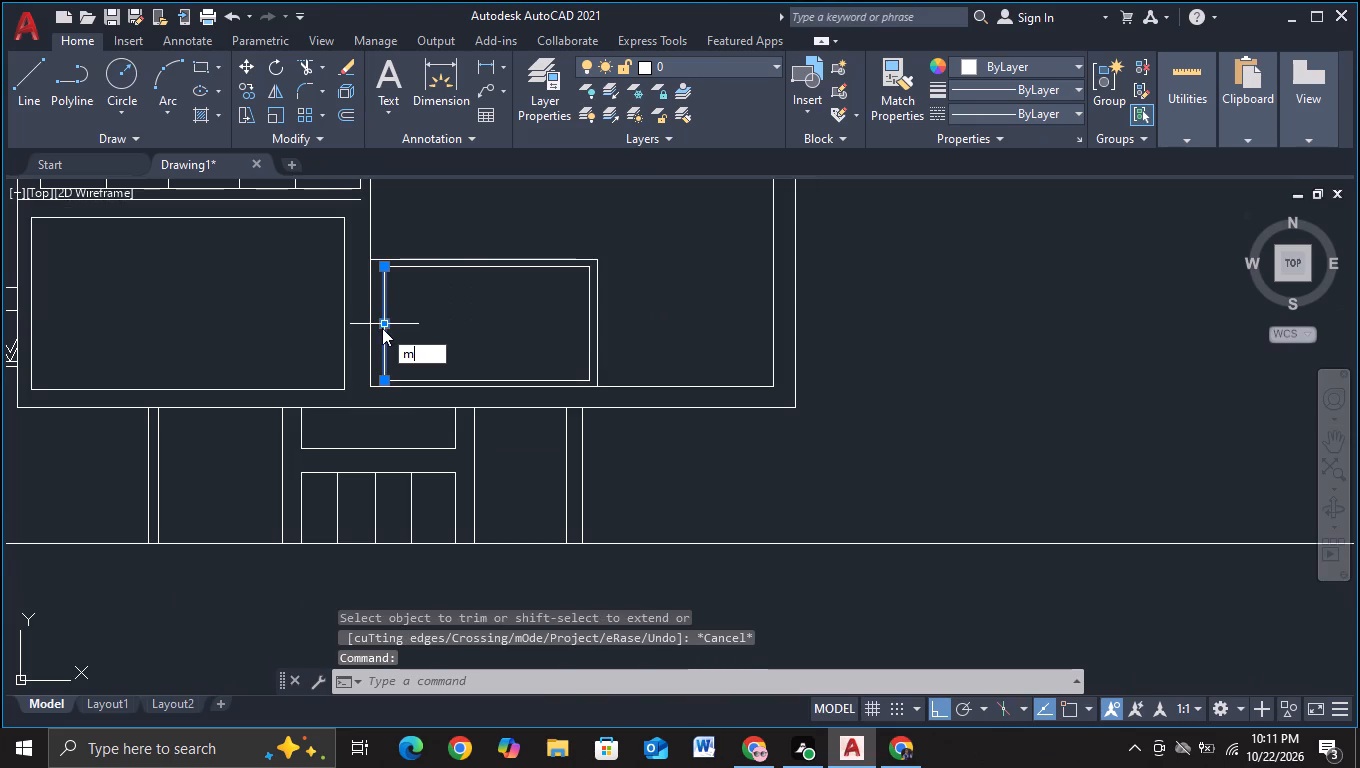
{"action": "left_click", "coordinate": [445, 365]}
{"action": "left_click", "coordinate": [397, 336]}
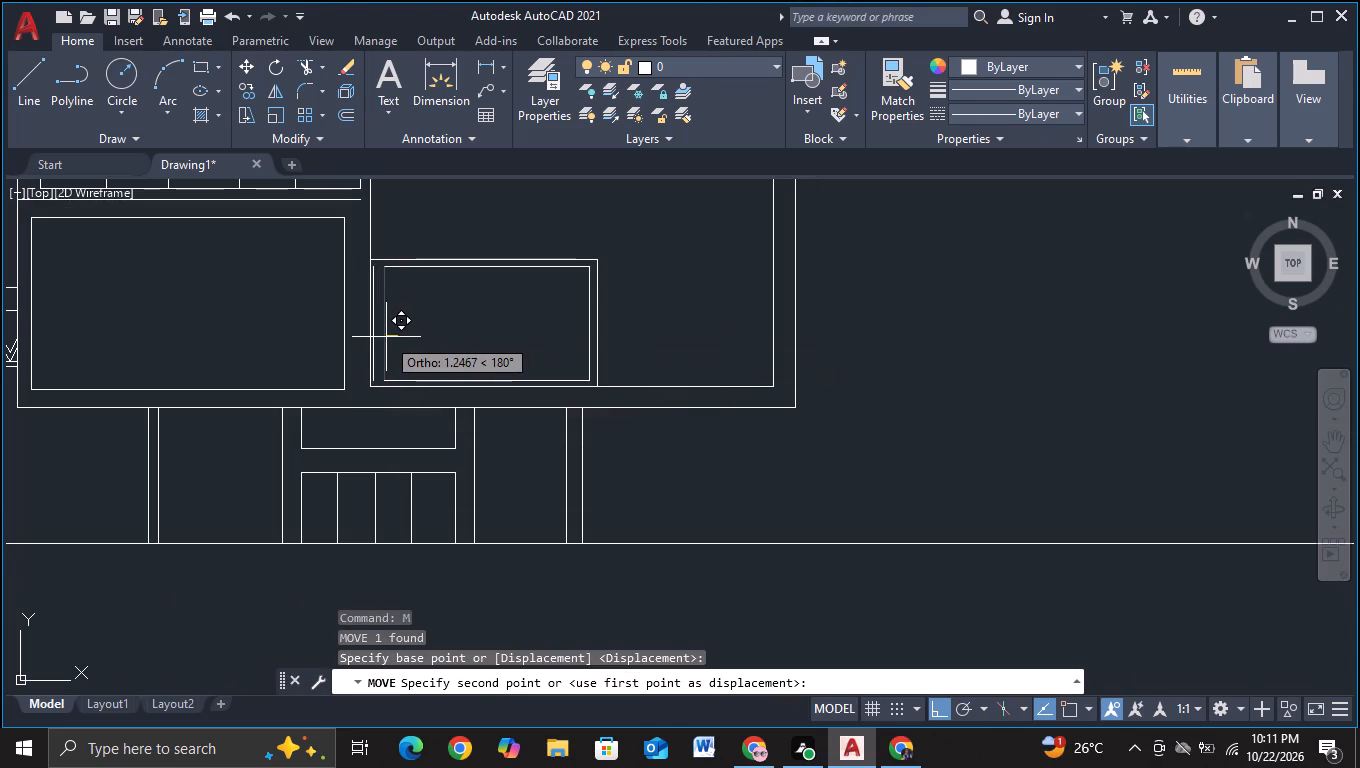
{"action": "left_click", "coordinate": [391, 339]}
{"action": "key", "text": "Escape"}
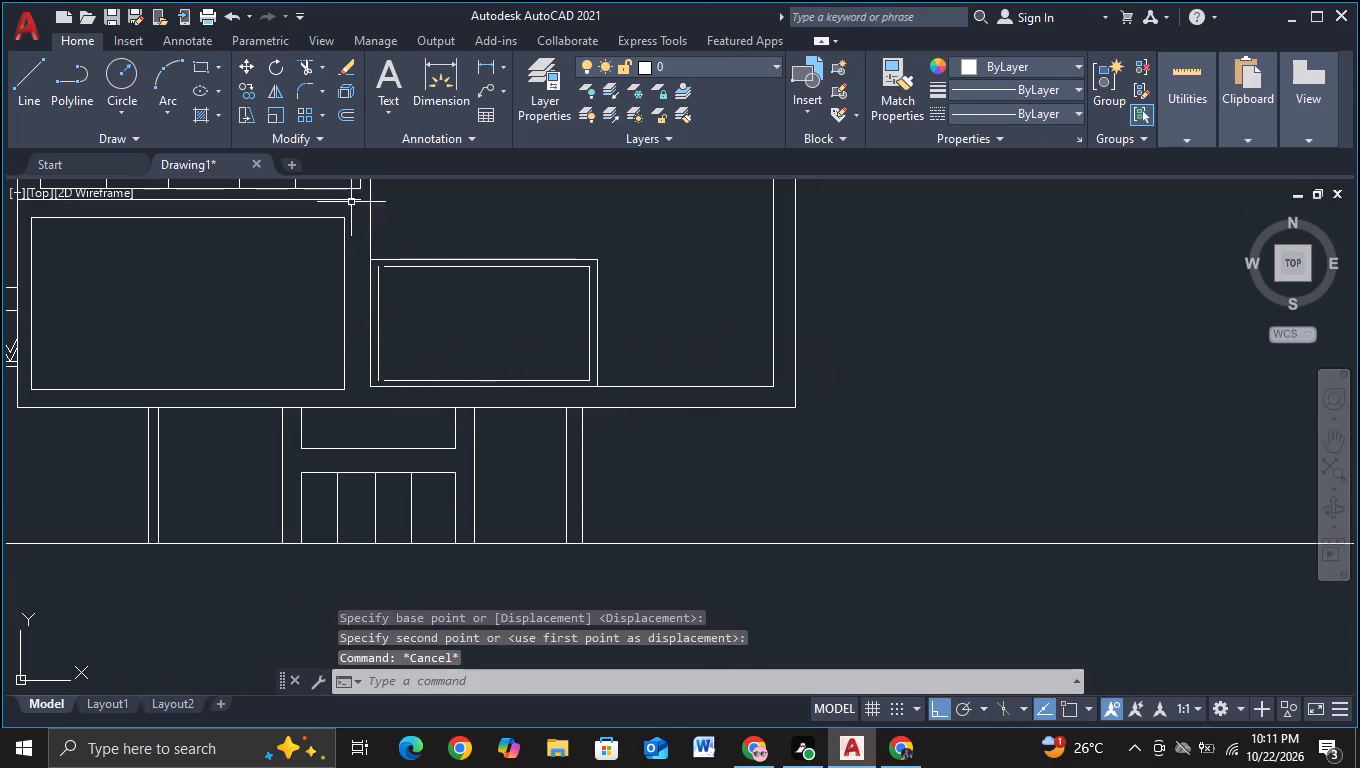
Extend the small inner frame's top and bottom lines to its left side, closing the rectangle.
{"action": "key", "text": "e"}
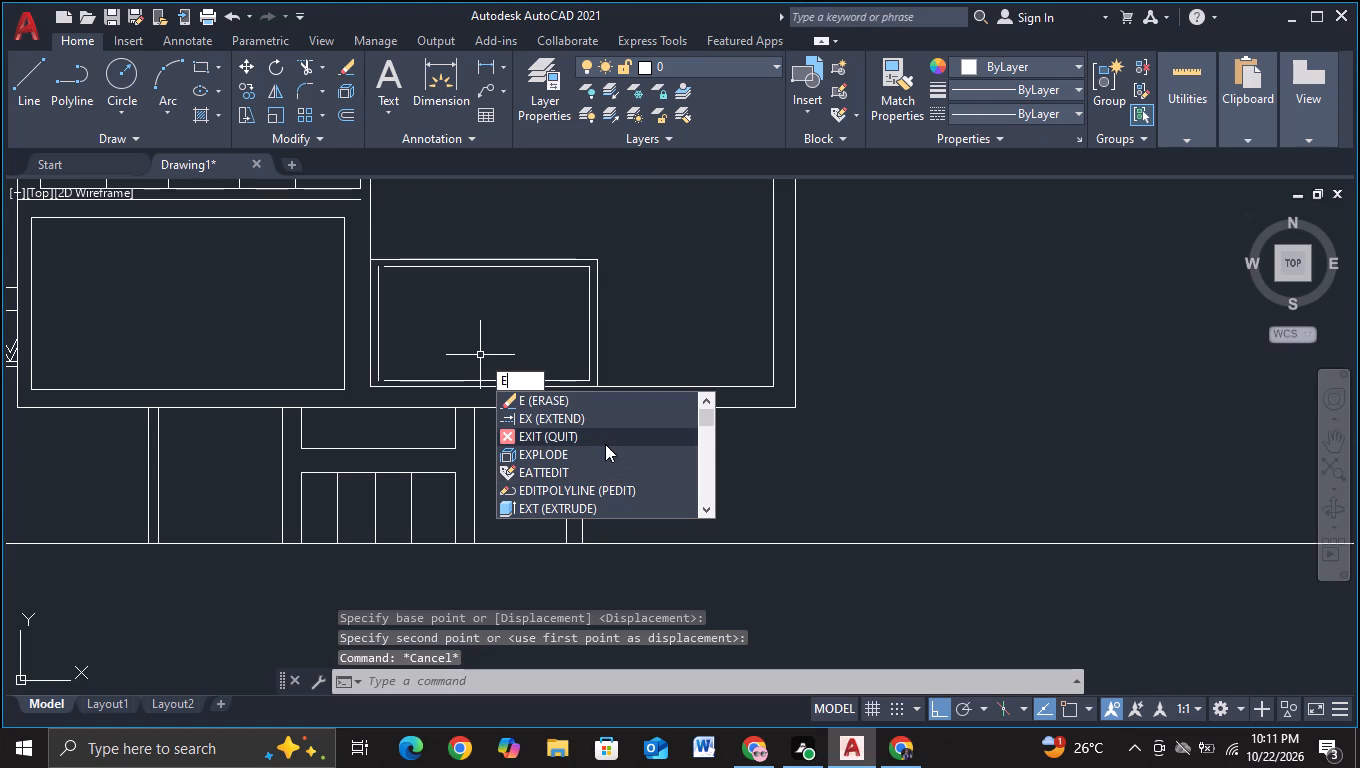
{"action": "left_click", "coordinate": [600, 423]}
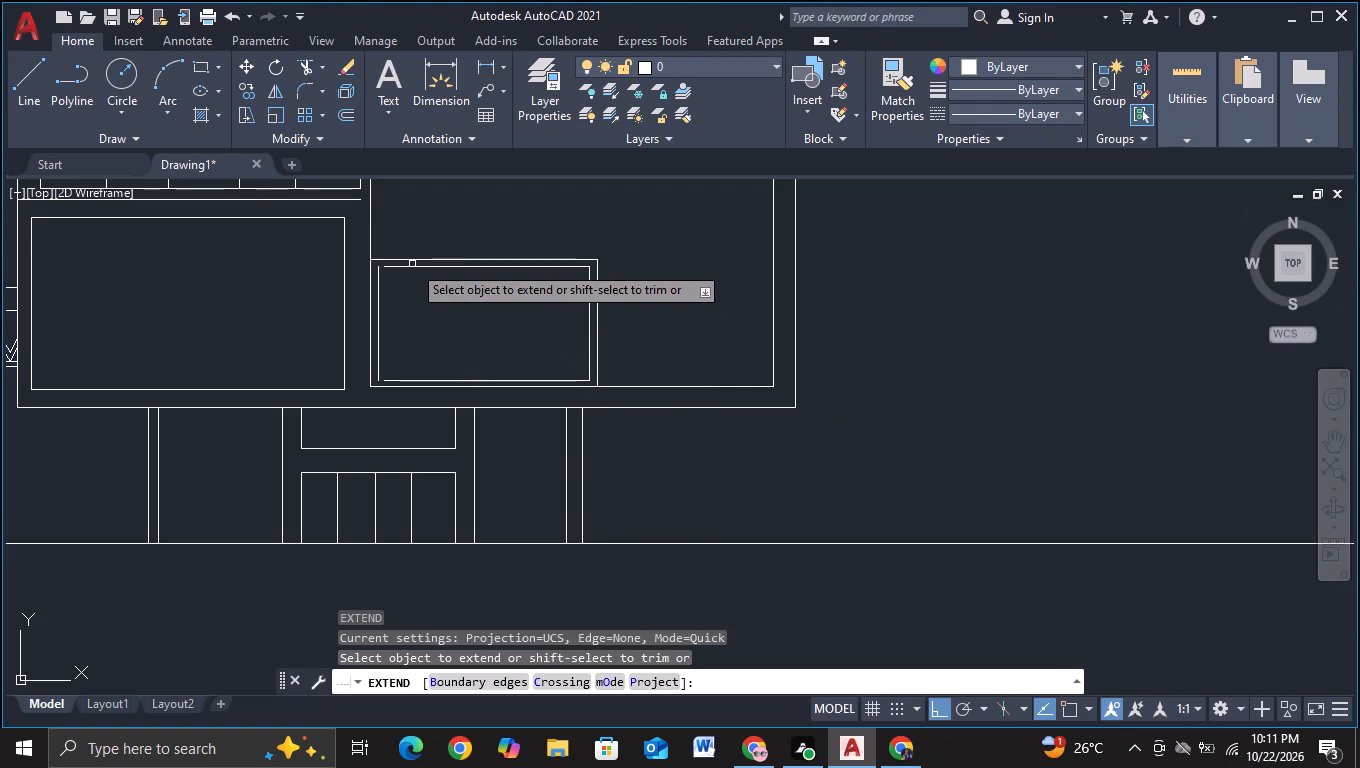
{"action": "left_click", "coordinate": [409, 268]}
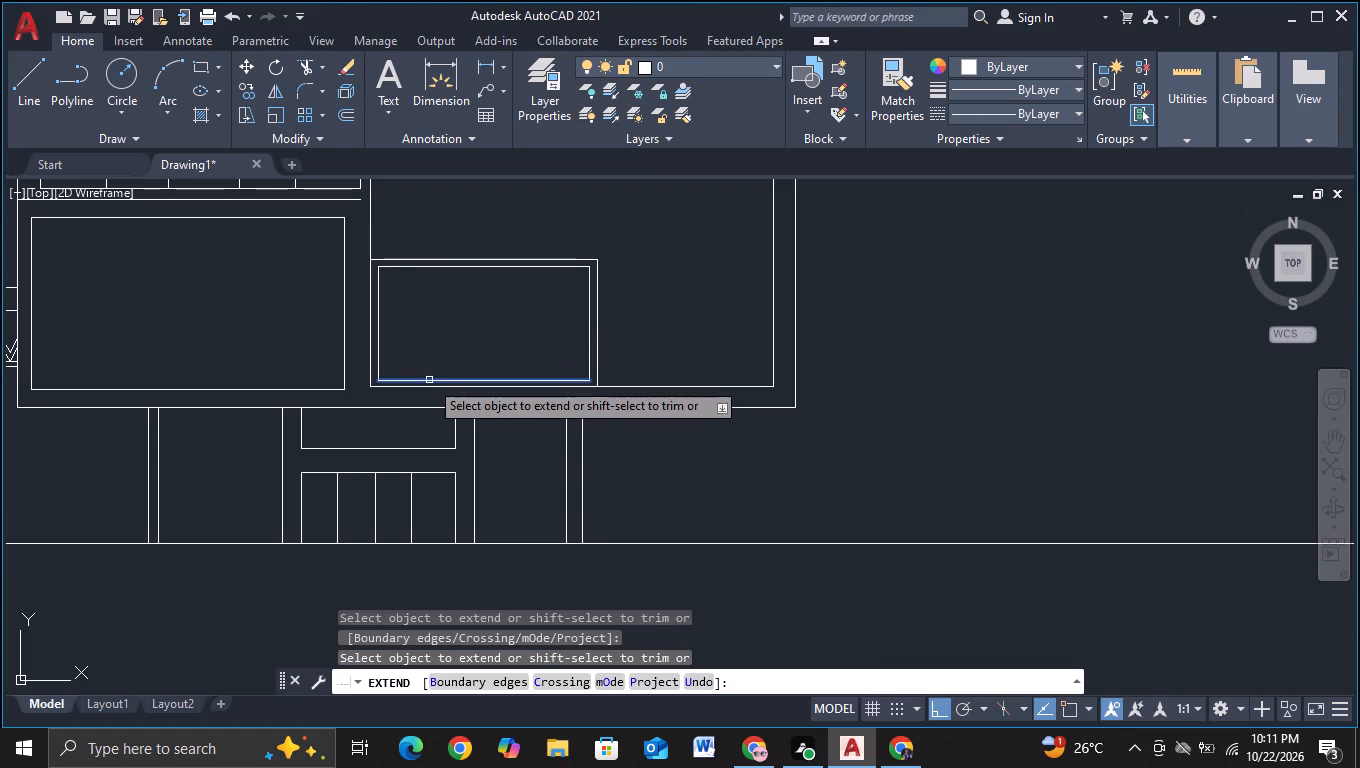
{"action": "left_click", "coordinate": [429, 380]}
{"action": "key", "text": "Escape"}
Draw a horizontal line about 36 units long across the mid-height of the five-panel window in the upper-left box.
{"action": "scroll", "coordinate": [853, 368], "scroll_direction": "down", "scroll_amount": 2}
{"action": "middle_click_drag", "start_coordinate": [888, 391], "coordinate": [735, 440]}
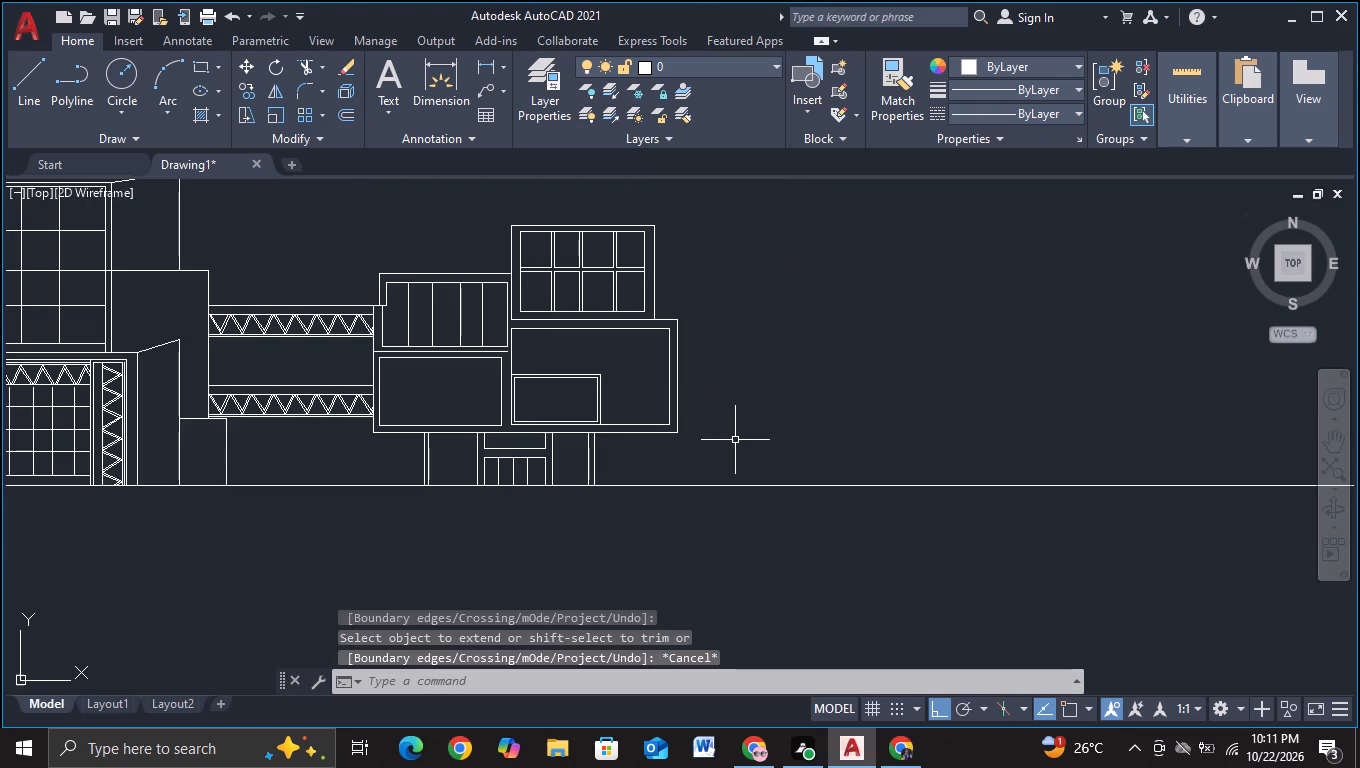
{"action": "left_click", "coordinate": [24, 93]}
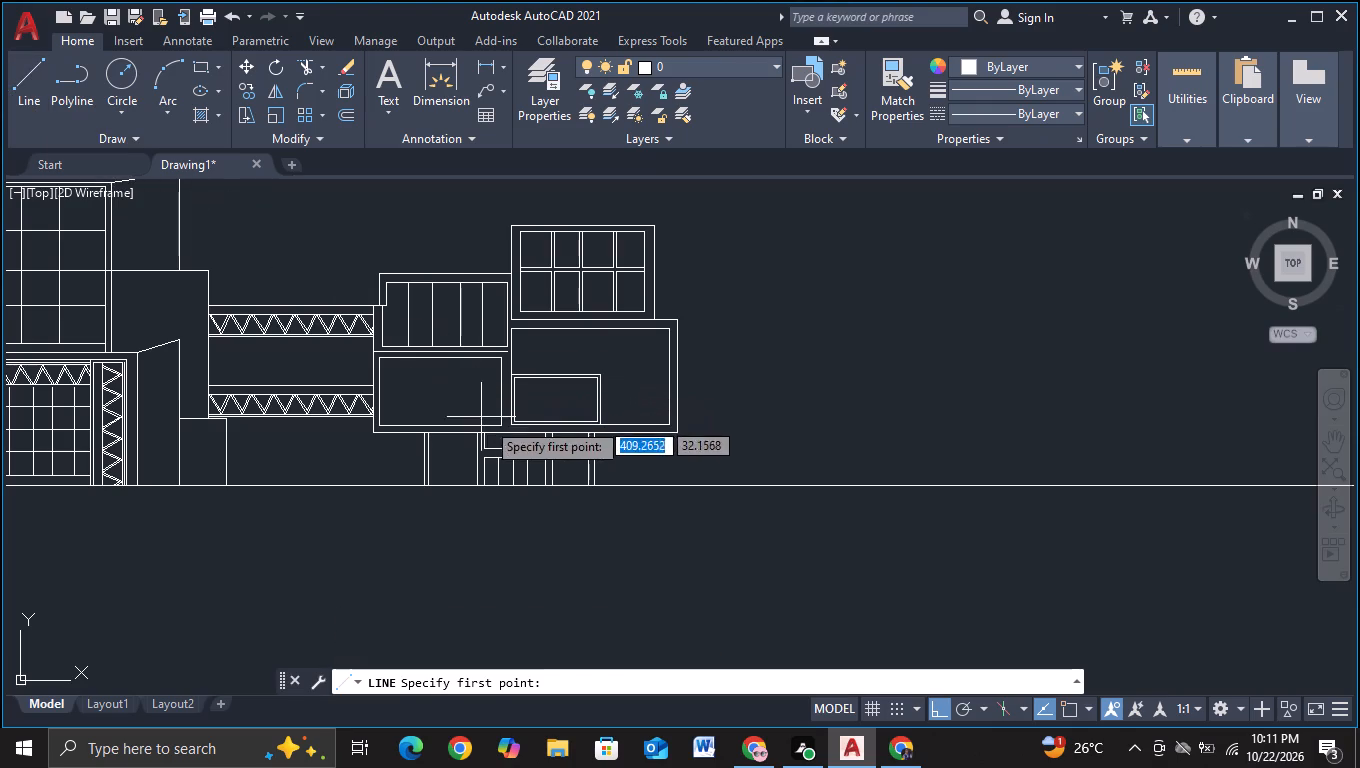
{"action": "scroll", "coordinate": [487, 429], "scroll_direction": "up", "scroll_amount": 1}
{"action": "scroll", "coordinate": [354, 274], "scroll_direction": "up", "scroll_amount": 1}
{"action": "middle_click_drag", "start_coordinate": [424, 414], "coordinate": [420, 468]}
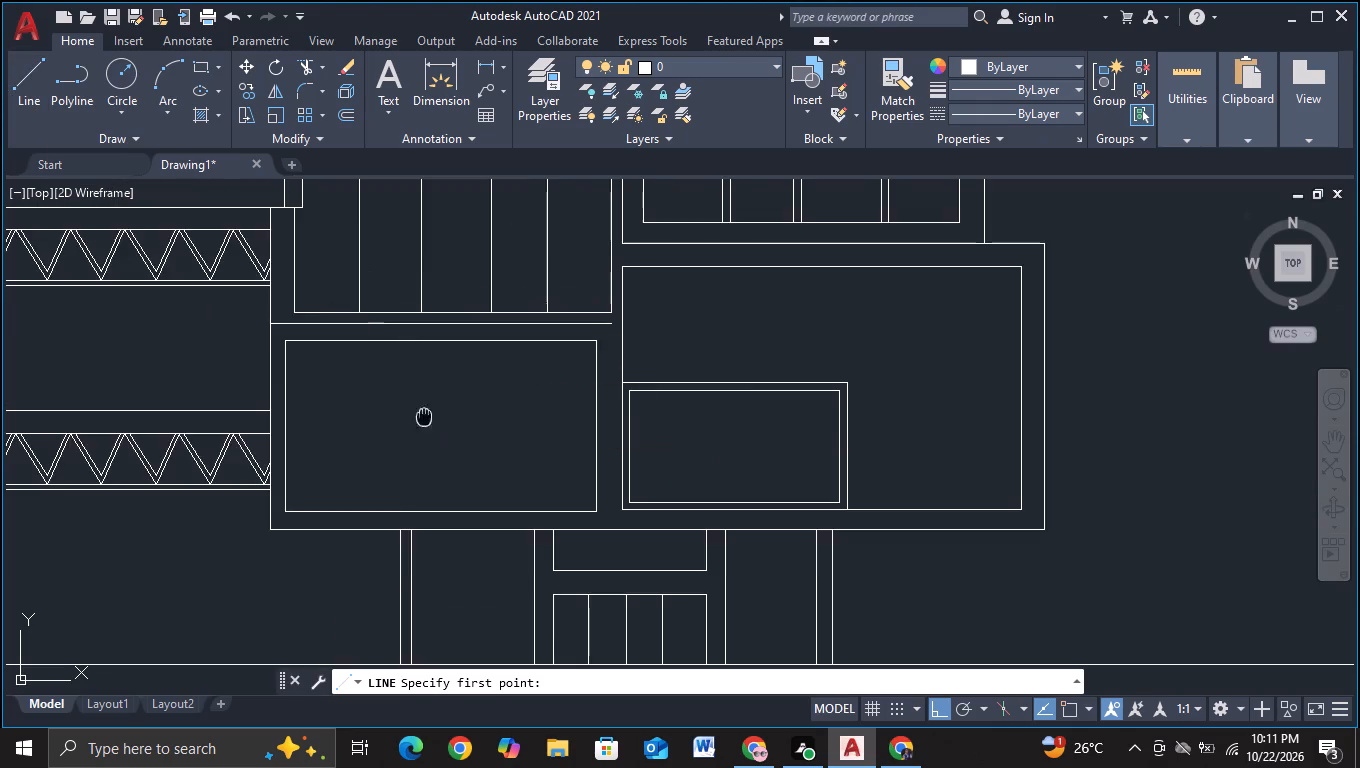
{"action": "middle_click_drag", "start_coordinate": [420, 468], "coordinate": [420, 486]}
{"action": "scroll", "coordinate": [471, 471], "scroll_direction": "down", "scroll_amount": 1}
{"action": "scroll", "coordinate": [346, 376], "scroll_direction": "up", "scroll_amount": 1}
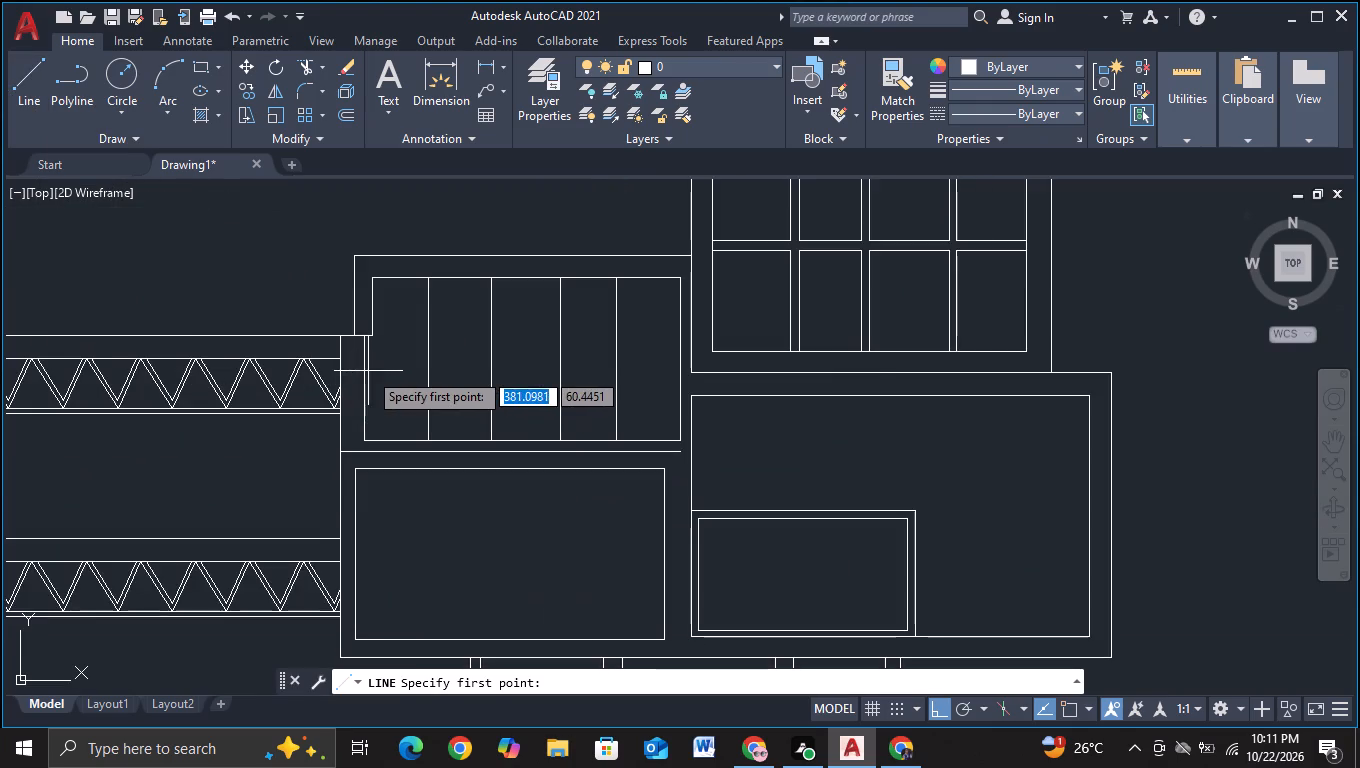
{"action": "scroll", "coordinate": [368, 371], "scroll_direction": "up", "scroll_amount": 1}
{"action": "left_click", "coordinate": [350, 359]}
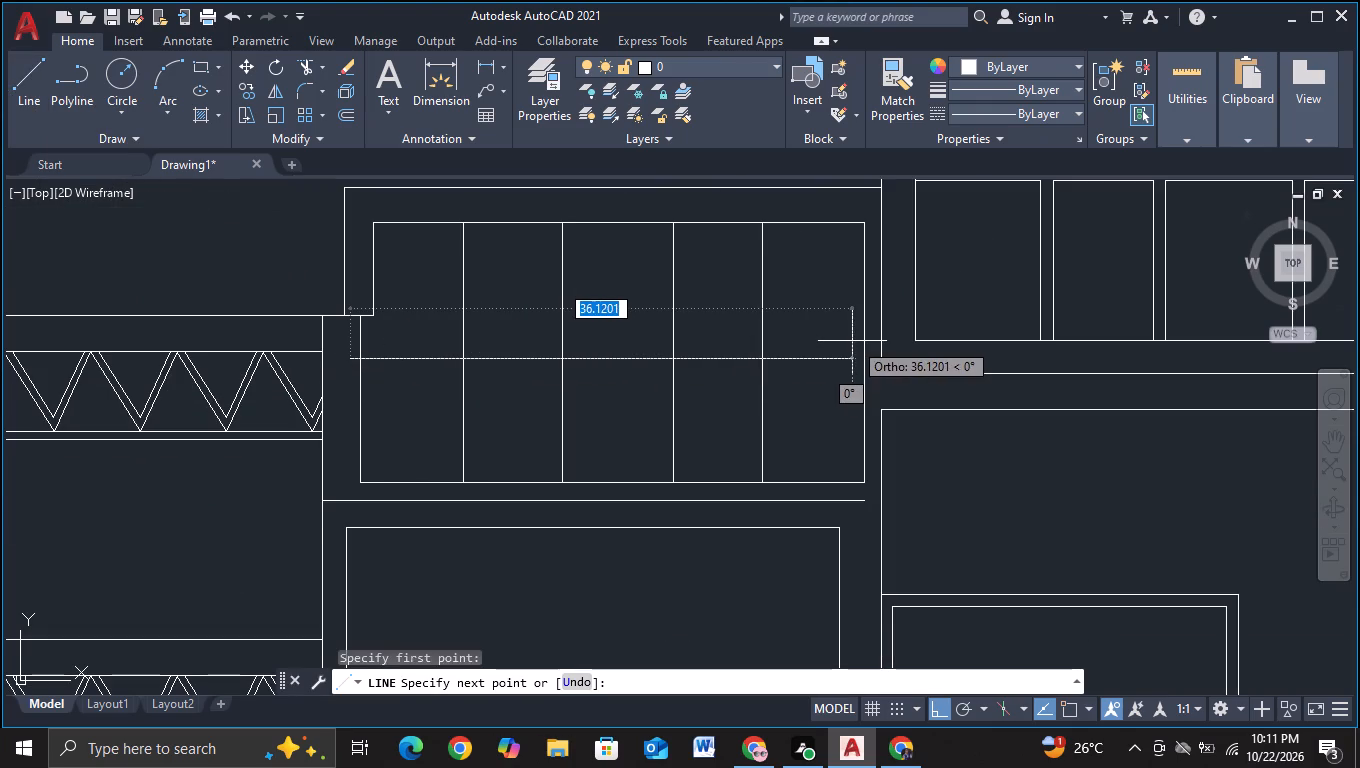
{"action": "left_click", "coordinate": [852, 341]}
{"action": "key", "text": "Escape"}
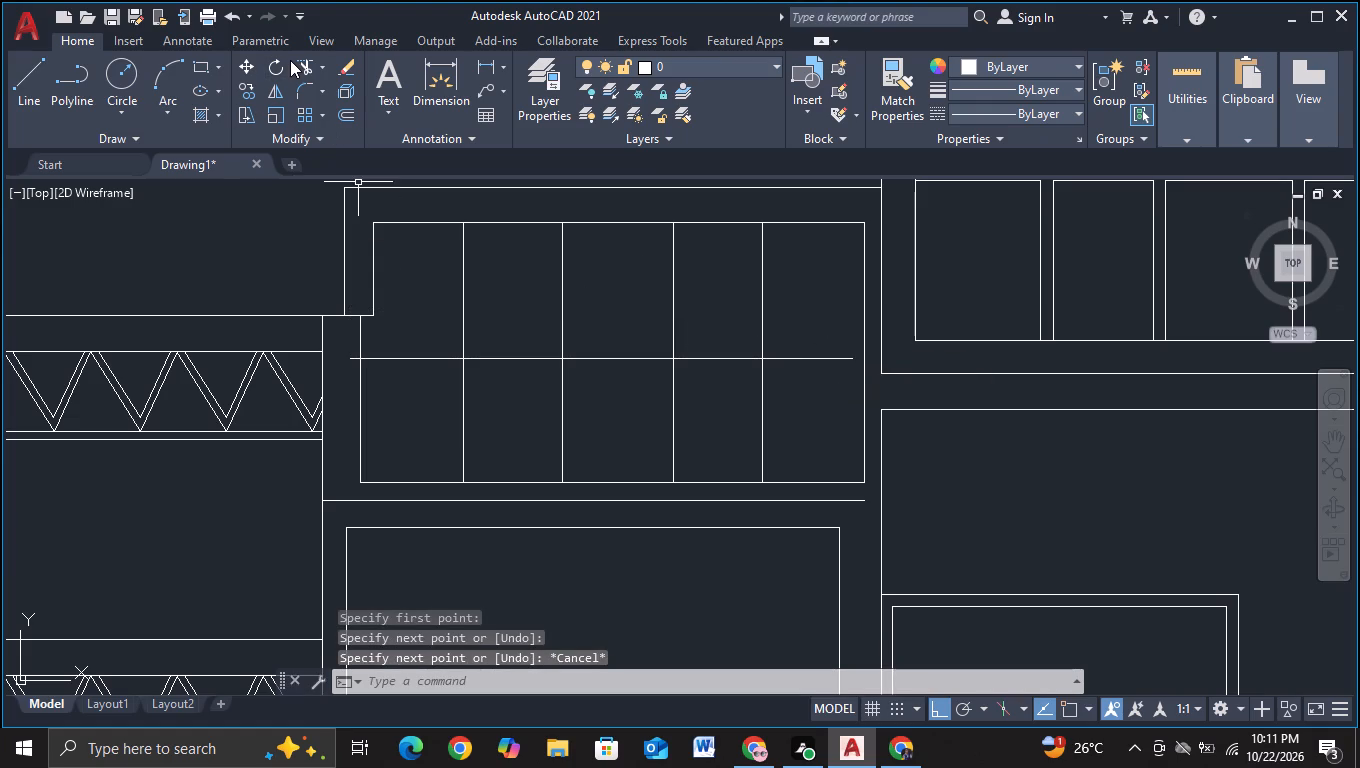
Fit the horizontal line to the window frame by trimming its left overhang and extending its right end to the frame side.
{"action": "left_click", "coordinate": [298, 62]}
{"action": "left_click", "coordinate": [353, 356]}
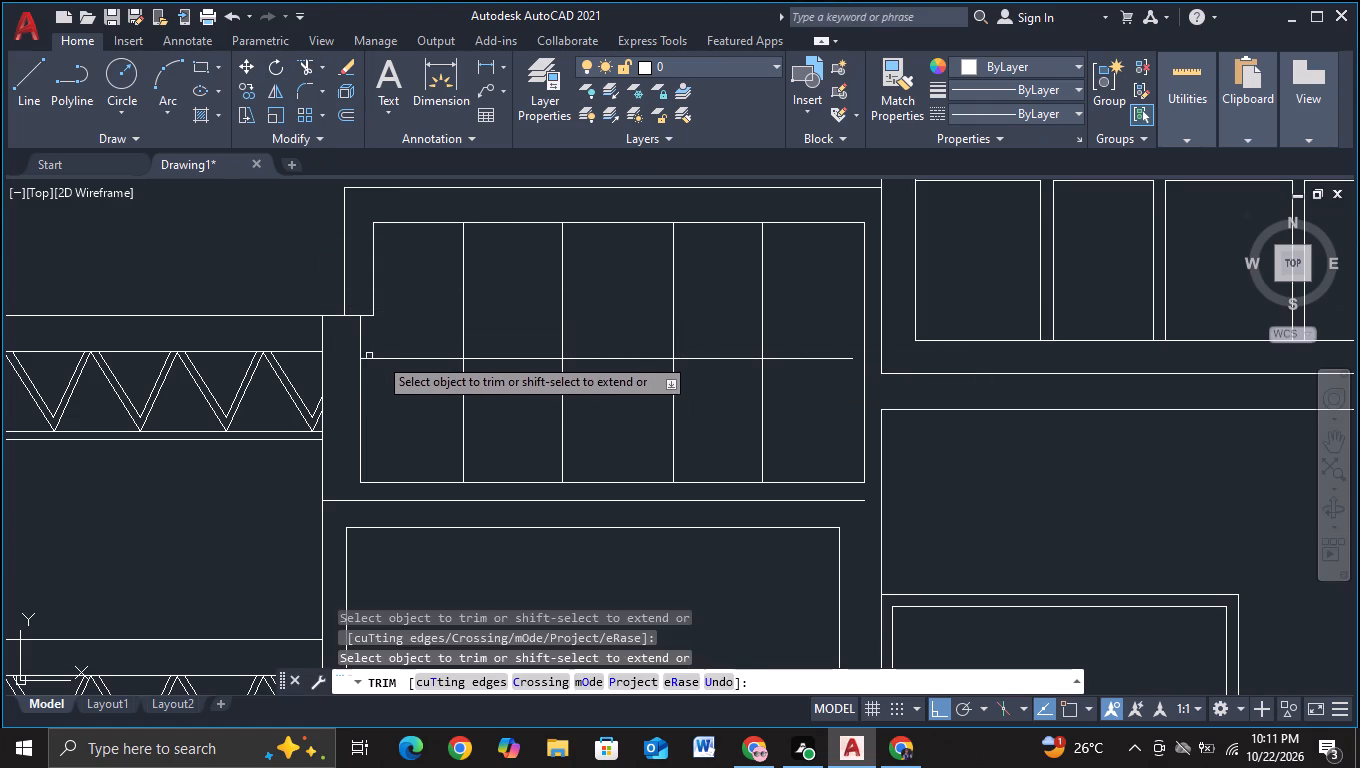
{"action": "key", "text": "Escape"}
{"action": "key", "text": "r"}
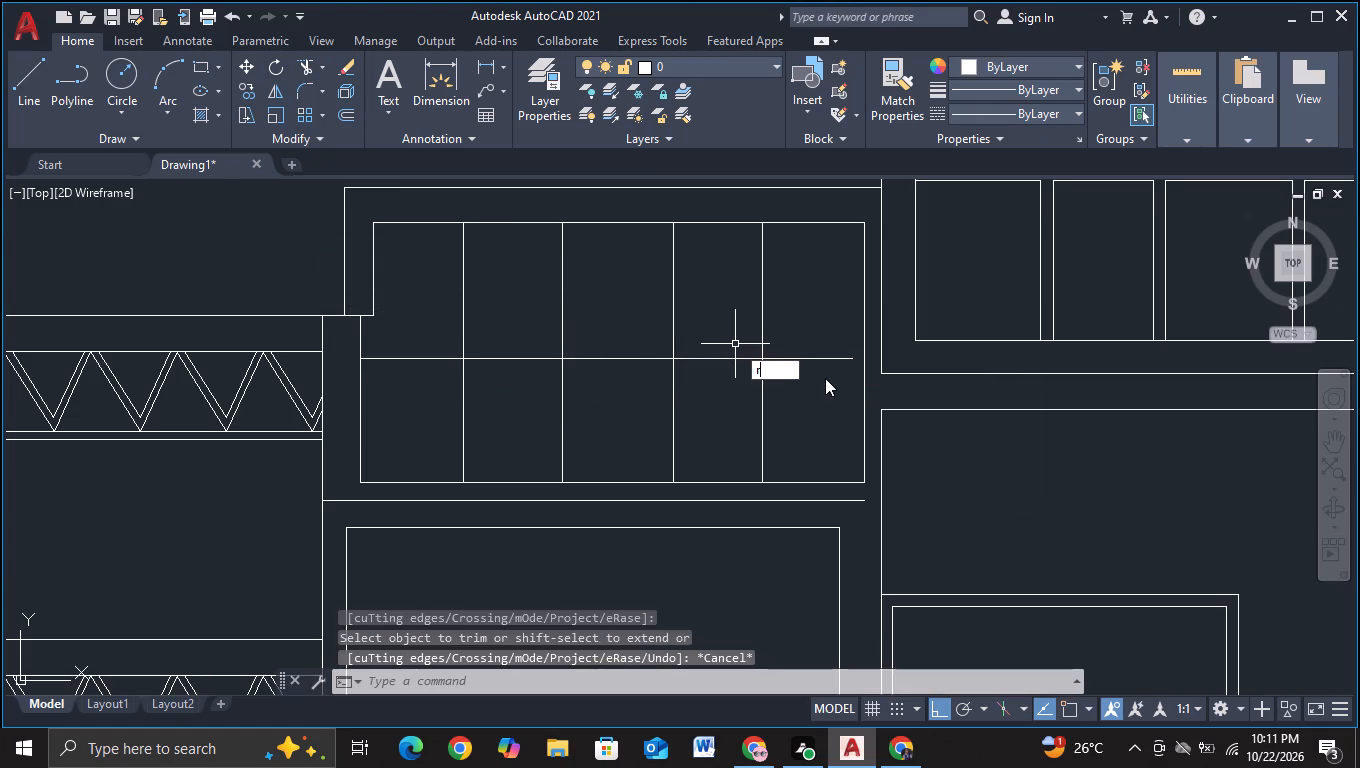
{"action": "key", "text": "BackSpace"}
{"action": "key", "text": "e"}
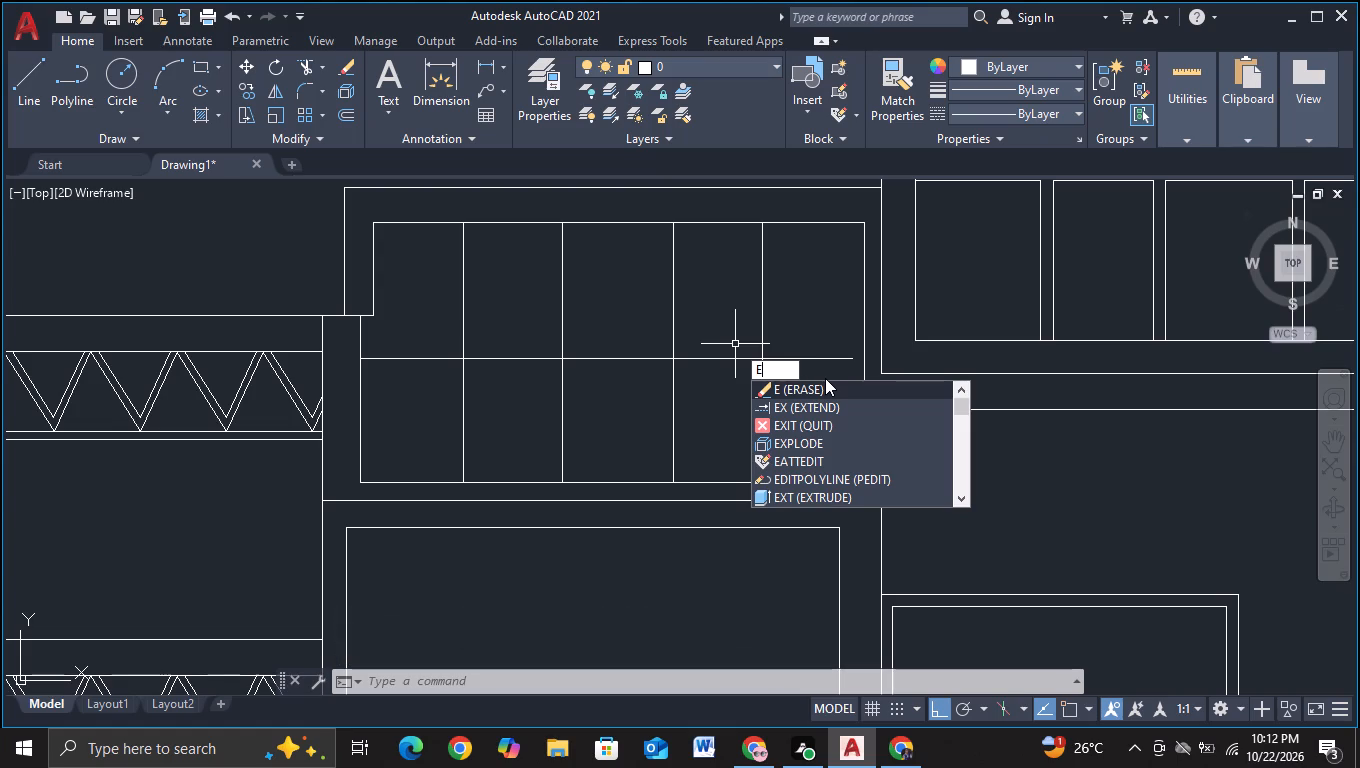
{"action": "left_click", "coordinate": [826, 411]}
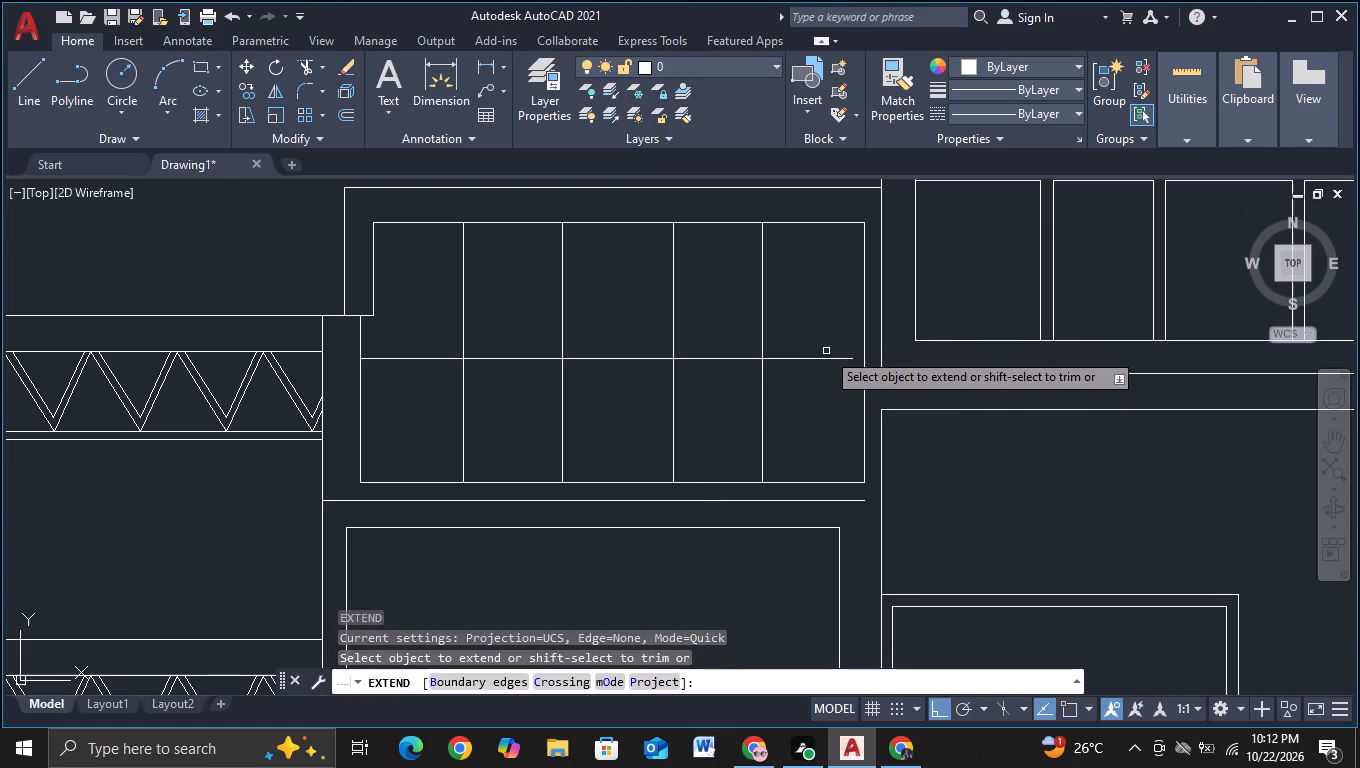
{"action": "left_click", "coordinate": [829, 357]}
{"action": "key", "text": "Escape"}
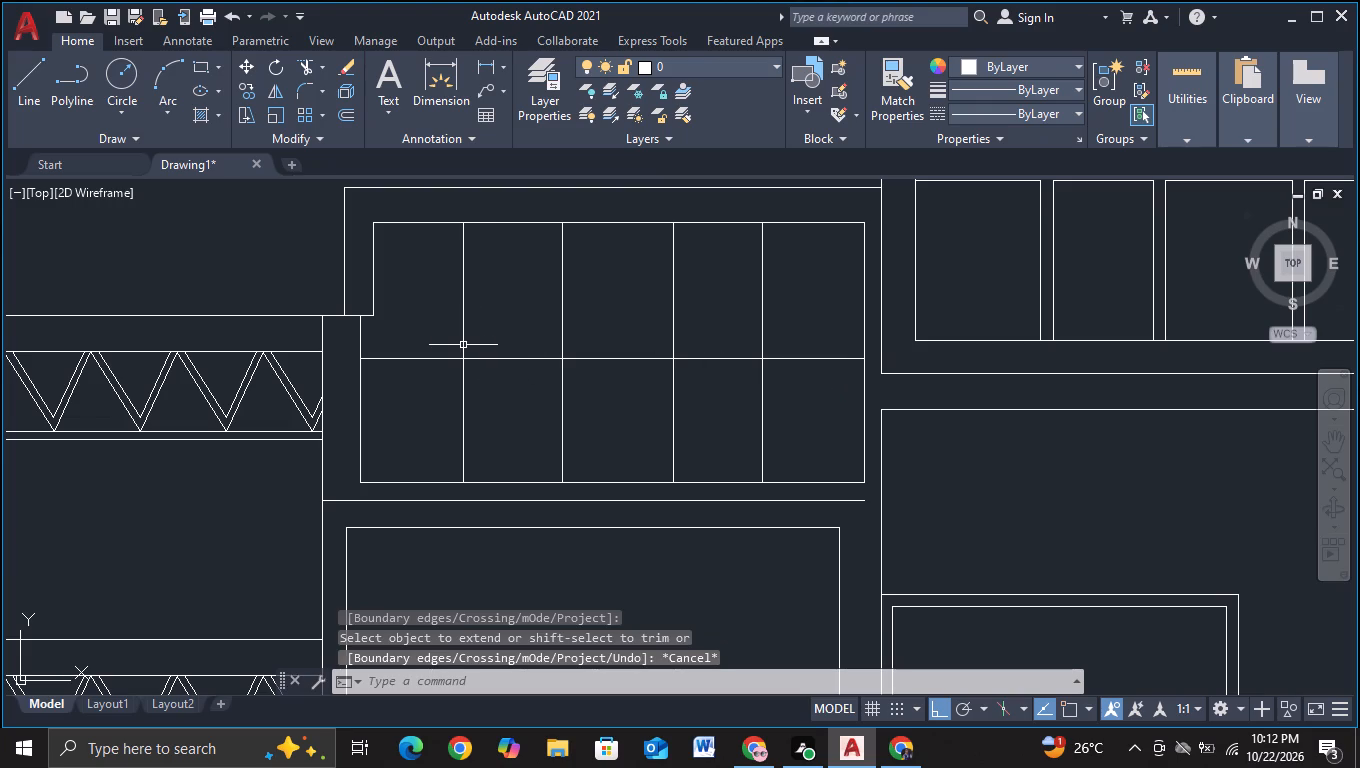
Copy the first vertical divider of the five-panel window about 0.86 units to the right.
{"action": "left_click", "coordinate": [462, 345]}
{"action": "key", "text": "c"}
{"action": "left_click", "coordinate": [516, 412]}
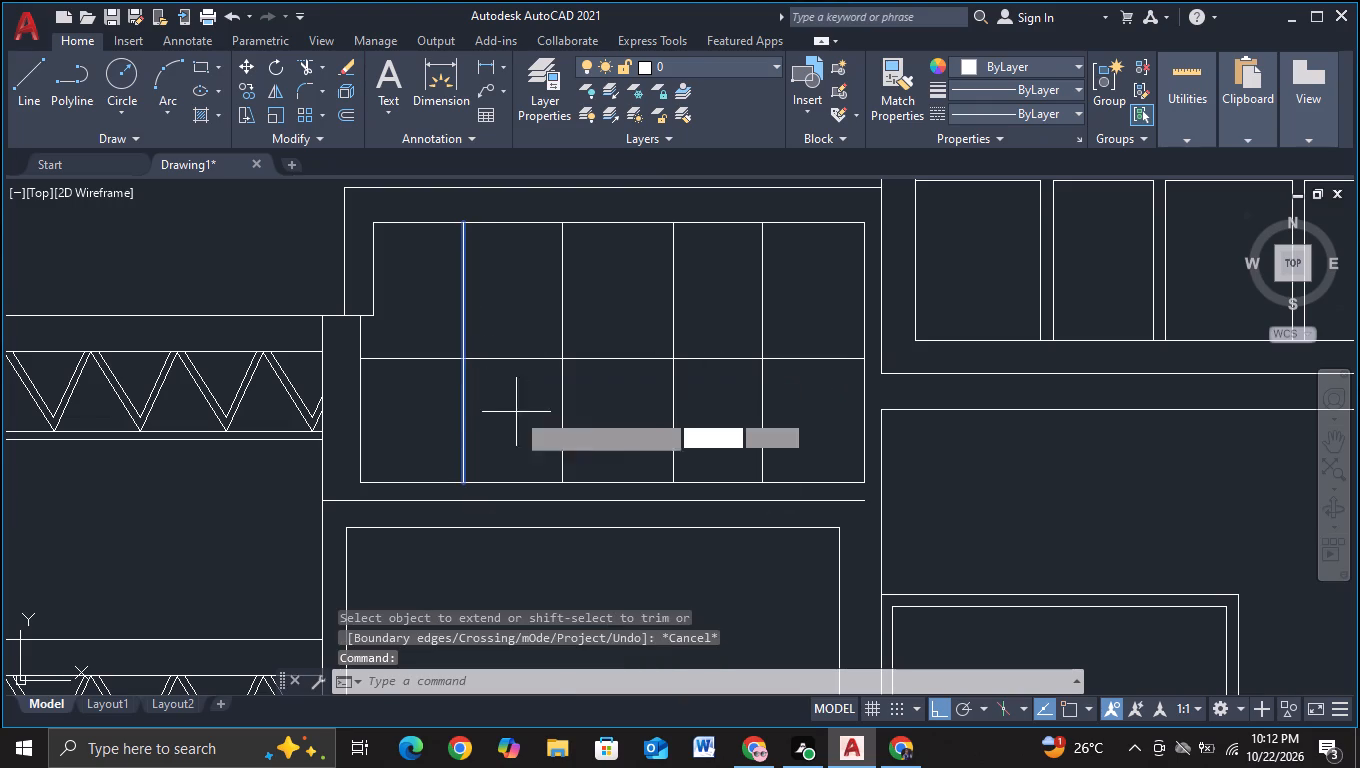
{"action": "left_click", "coordinate": [452, 397]}
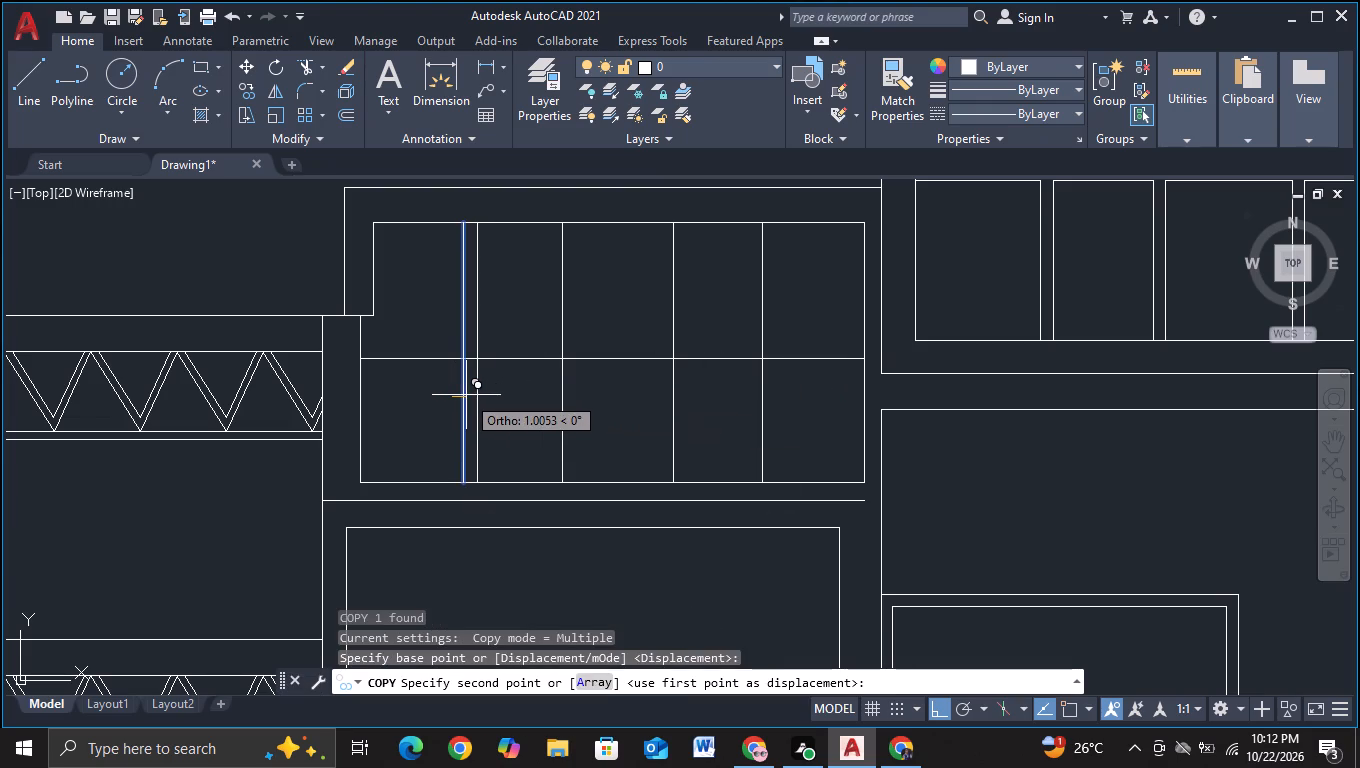
{"action": "left_click", "coordinate": [464, 395]}
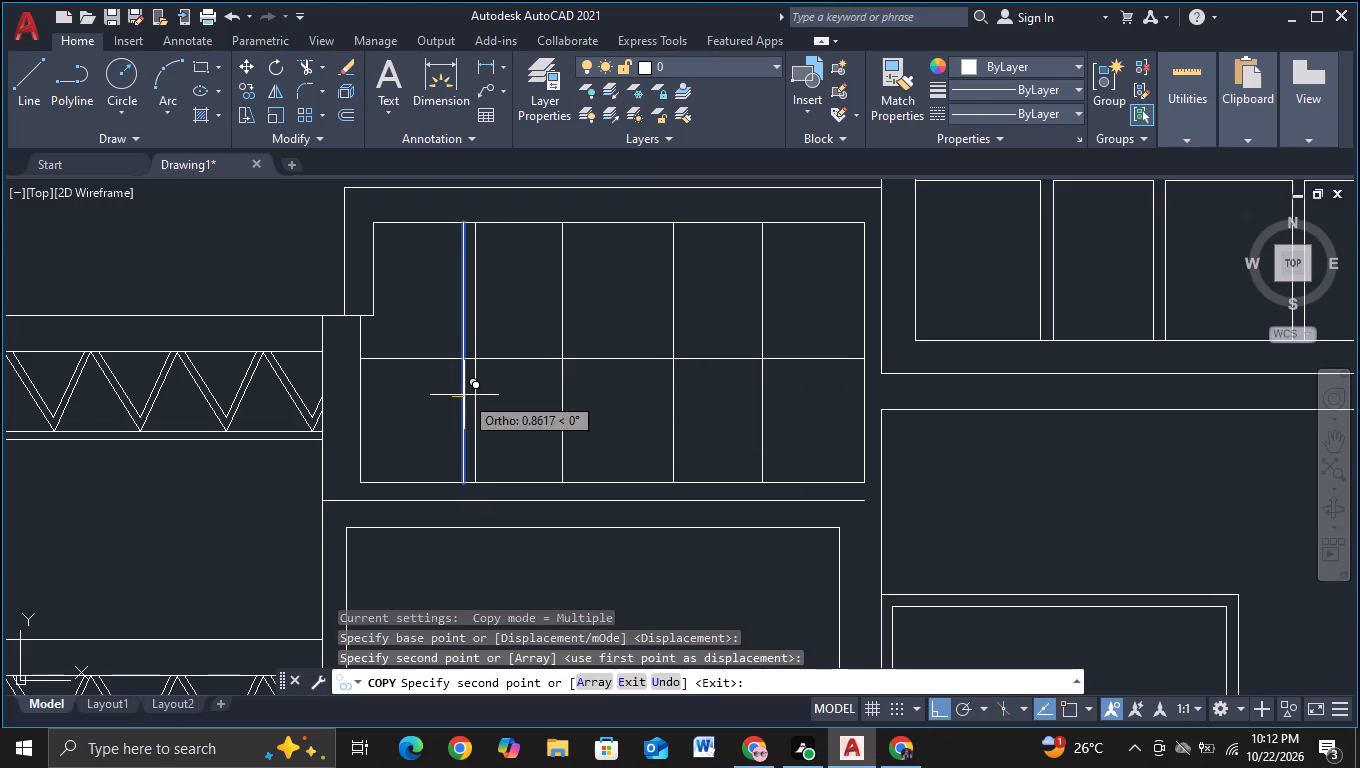
{"action": "key", "text": "Escape"}
Copy the second vertical divider to just right of the second, third and fourth dividers, doubling each one.
{"action": "left_click", "coordinate": [561, 396]}
{"action": "key", "text": "c"}
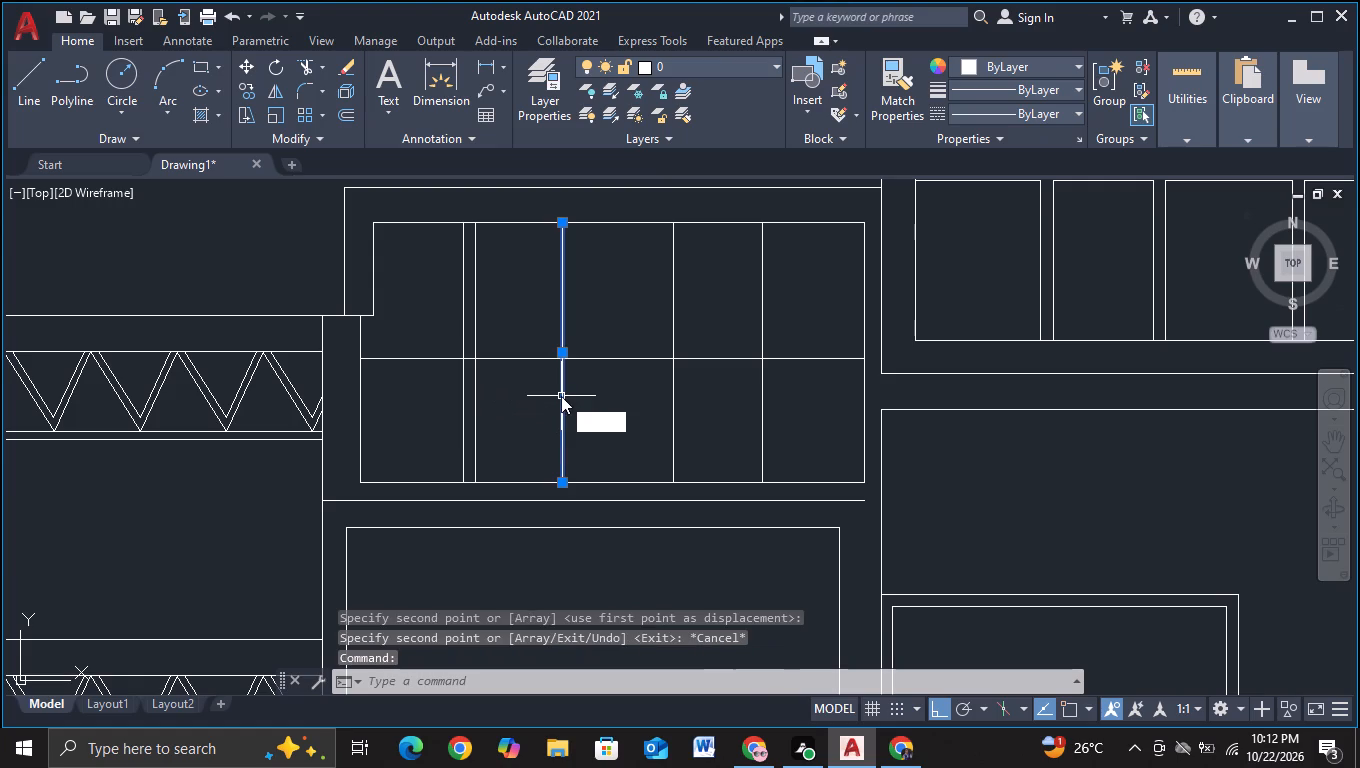
{"action": "left_click", "coordinate": [603, 455]}
{"action": "left_click", "coordinate": [573, 441]}
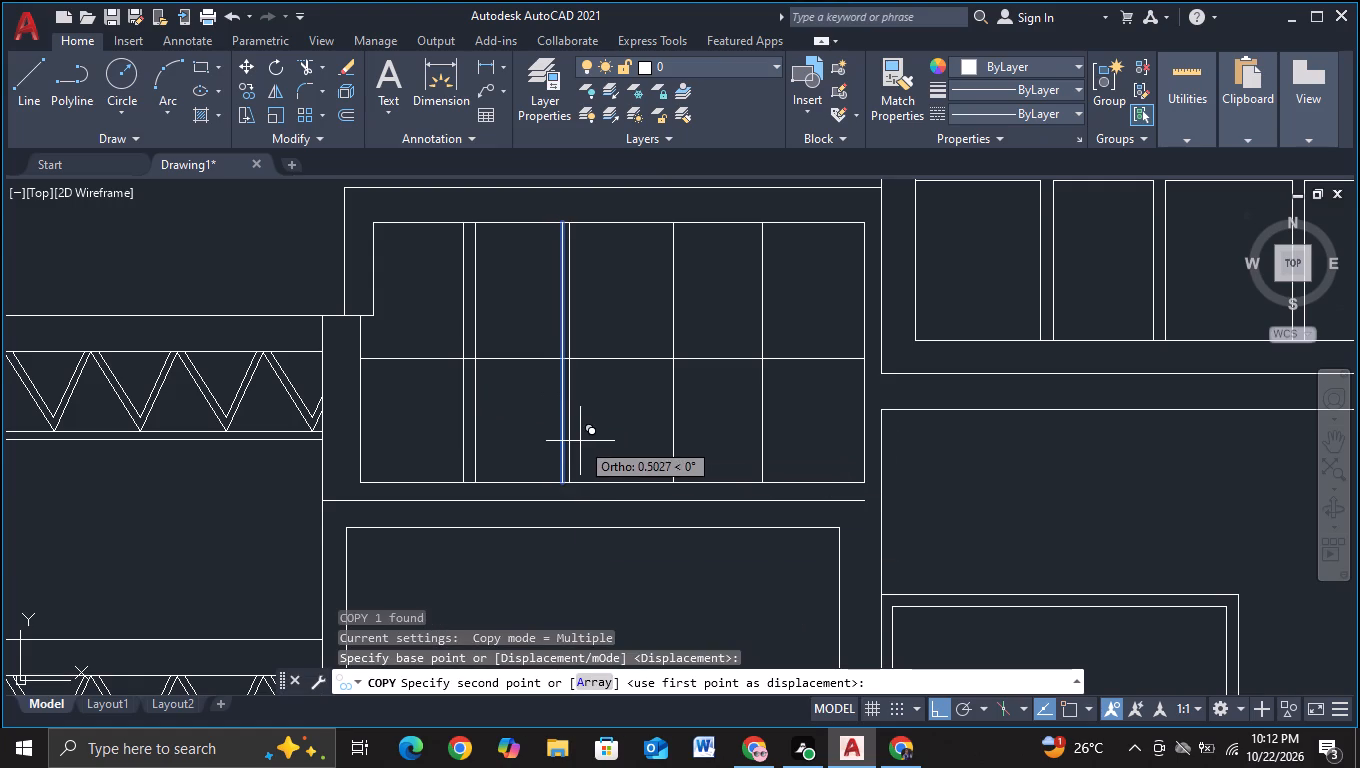
{"action": "left_click", "coordinate": [586, 441]}
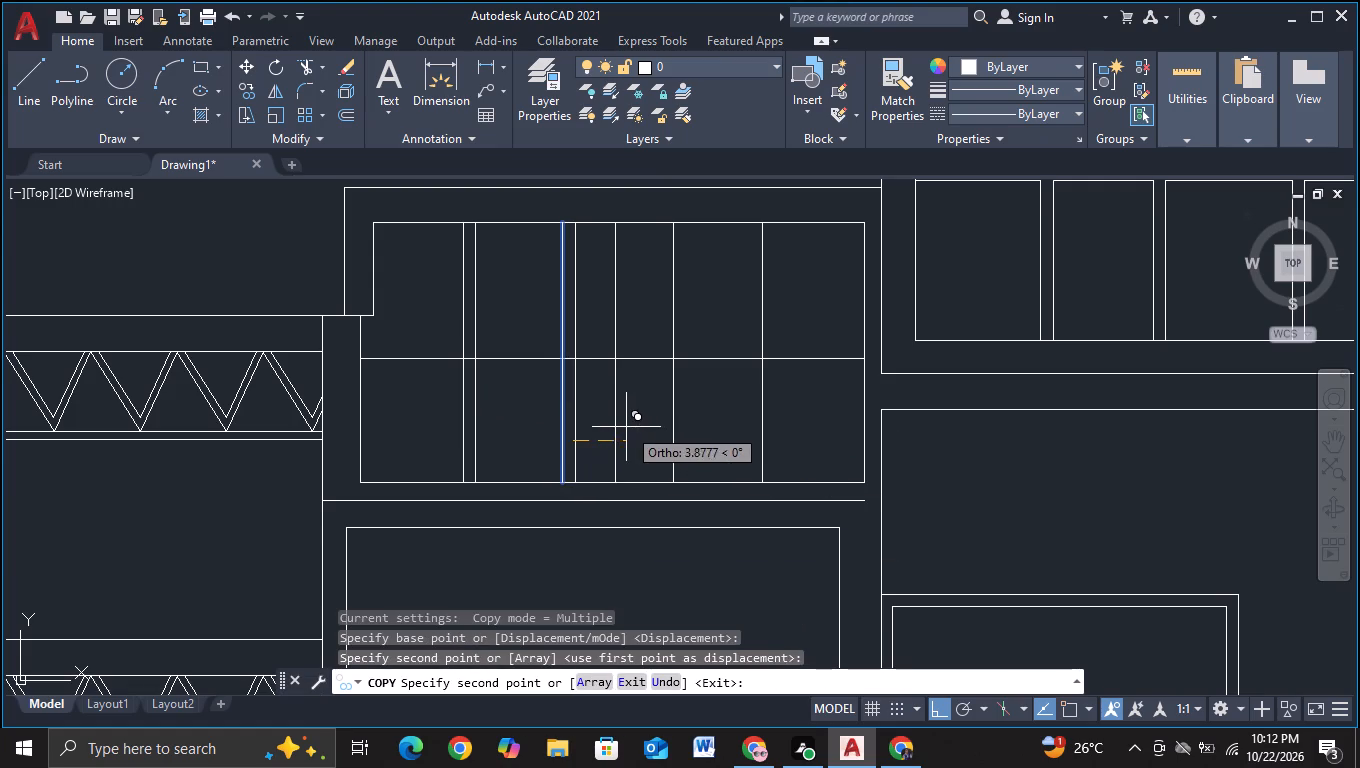
{"action": "left_click", "coordinate": [696, 433]}
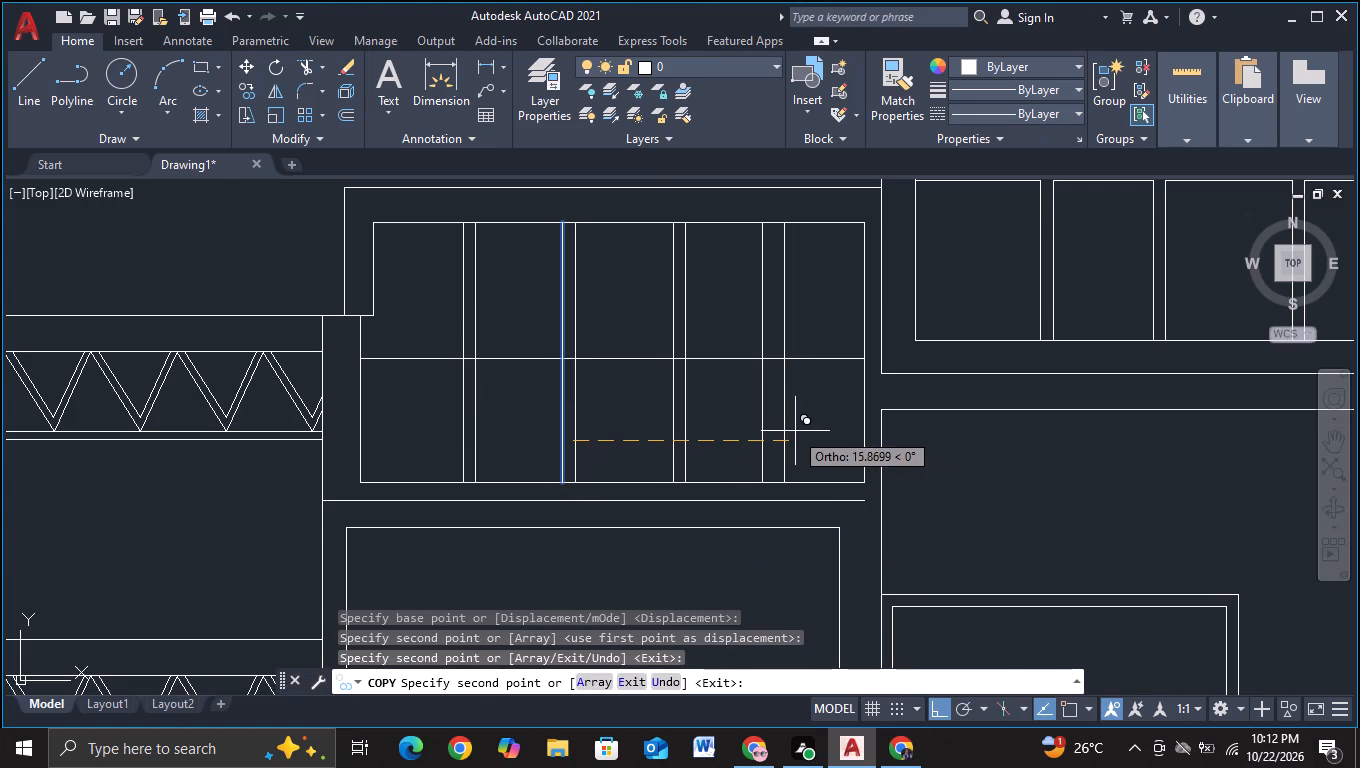
{"action": "left_click", "coordinate": [788, 433]}
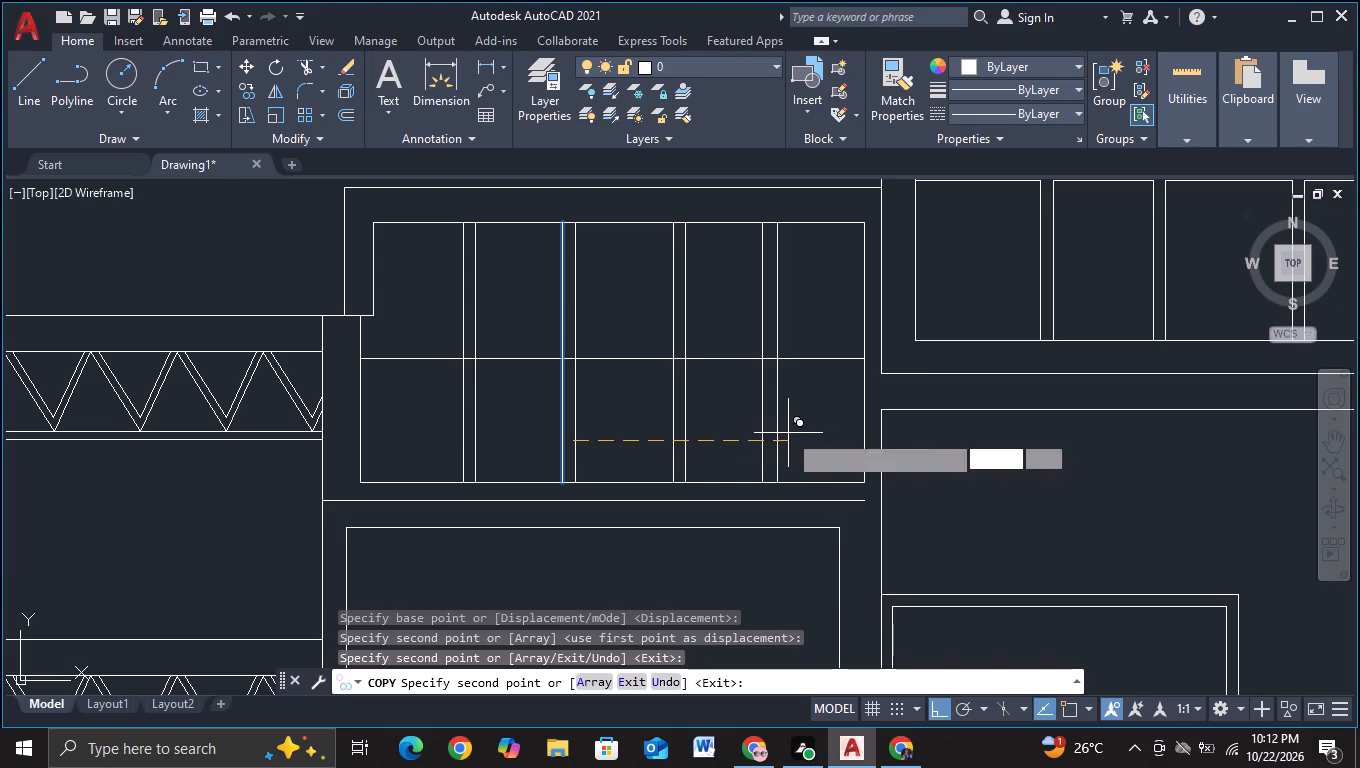
{"action": "key", "text": "Escape"}
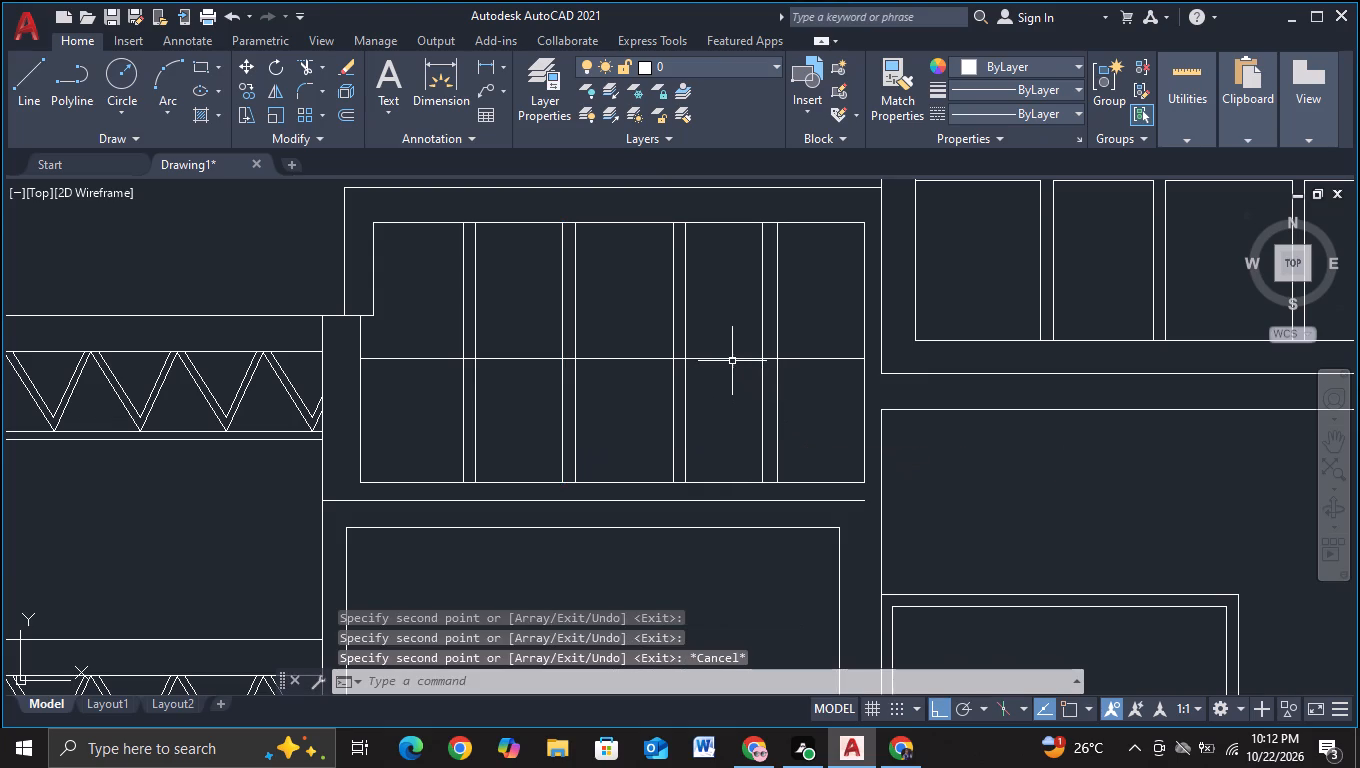
Copy the window's horizontal line about 0.72 units down to form a double horizontal bar.
{"action": "left_click", "coordinate": [732, 359]}
{"action": "key", "text": "c"}
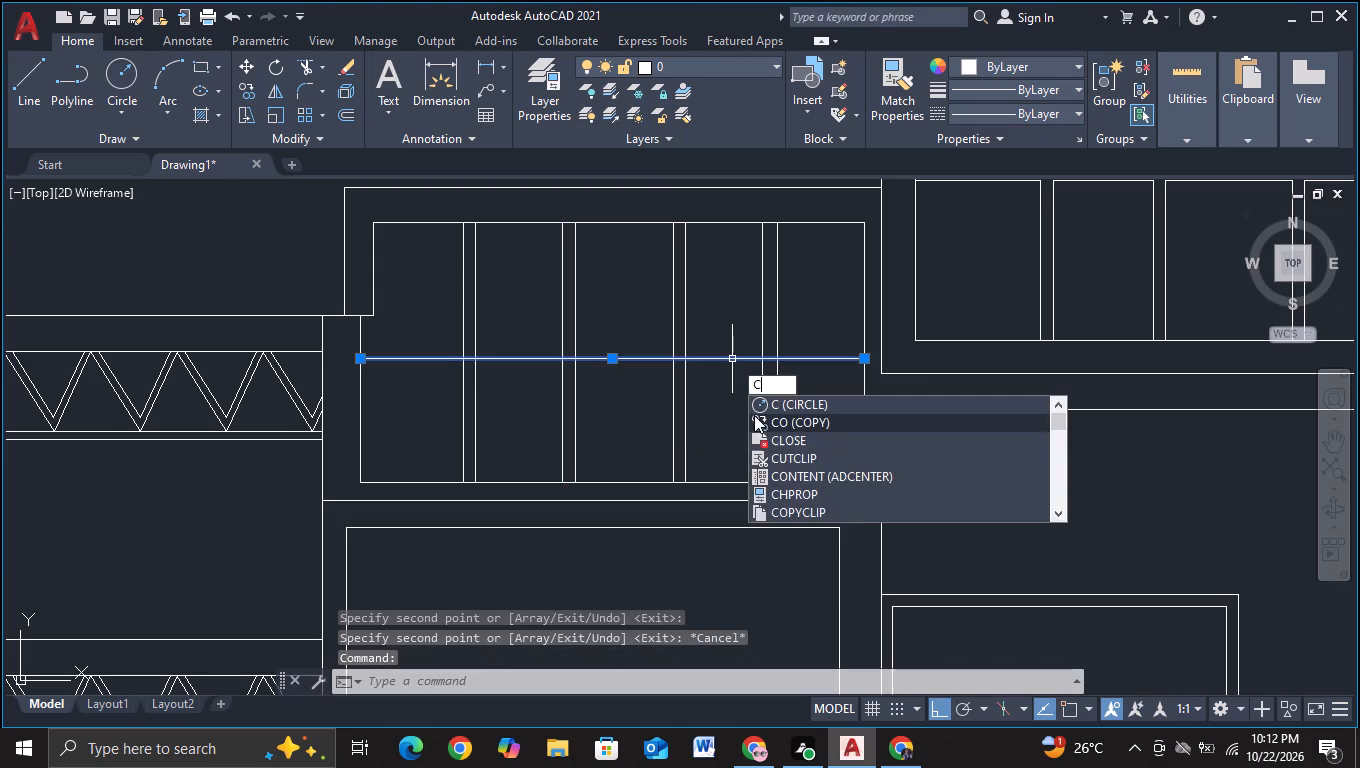
{"action": "left_click", "coordinate": [757, 416]}
{"action": "left_click", "coordinate": [722, 373]}
{"action": "left_click", "coordinate": [721, 383]}
{"action": "key", "text": "F1"}
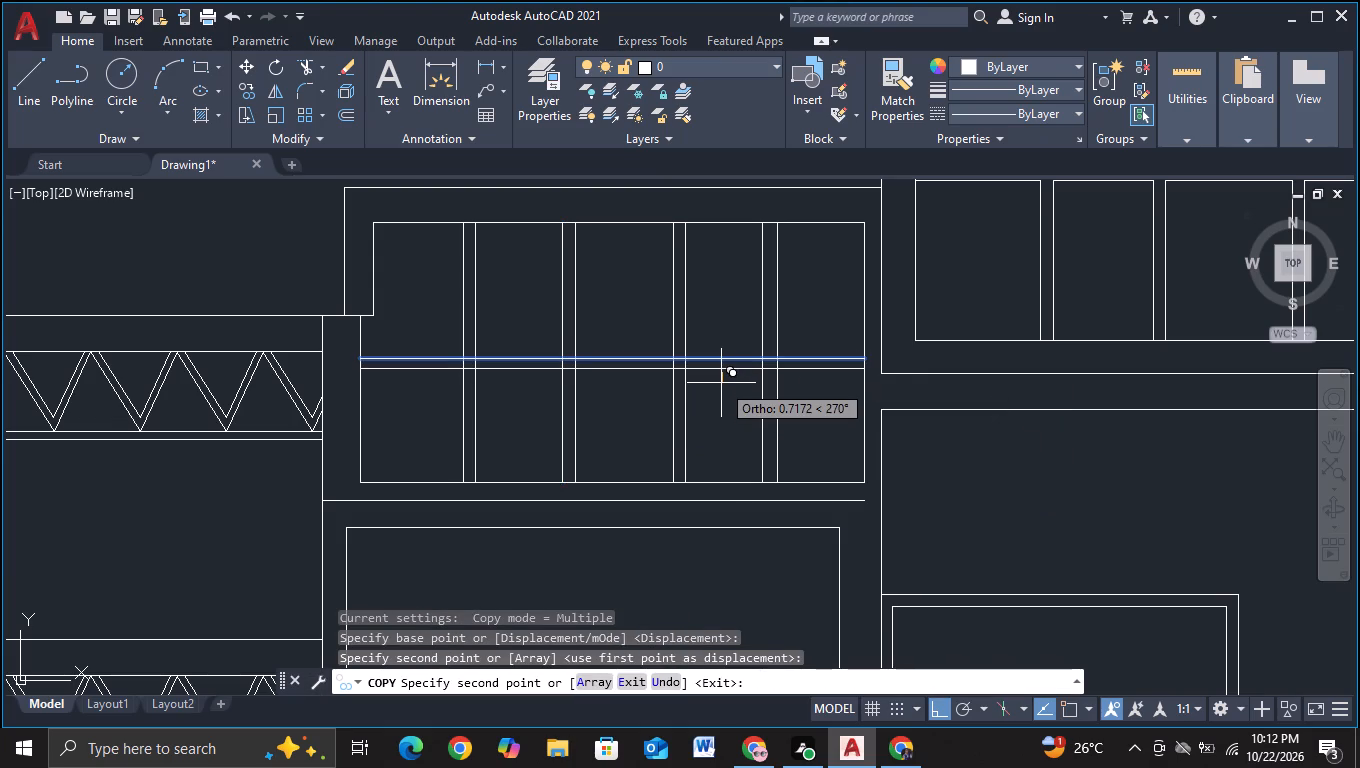
{"action": "key", "text": "Escape"}
{"action": "key", "text": "Escape"}
{"action": "key", "text": "Escape"}
{"action": "key", "text": "Escape"}
{"action": "key", "text": "Escape"}
{"action": "key", "text": "Escape"}
{"action": "key", "text": "Escape"}
{"action": "key", "text": "Escape"}
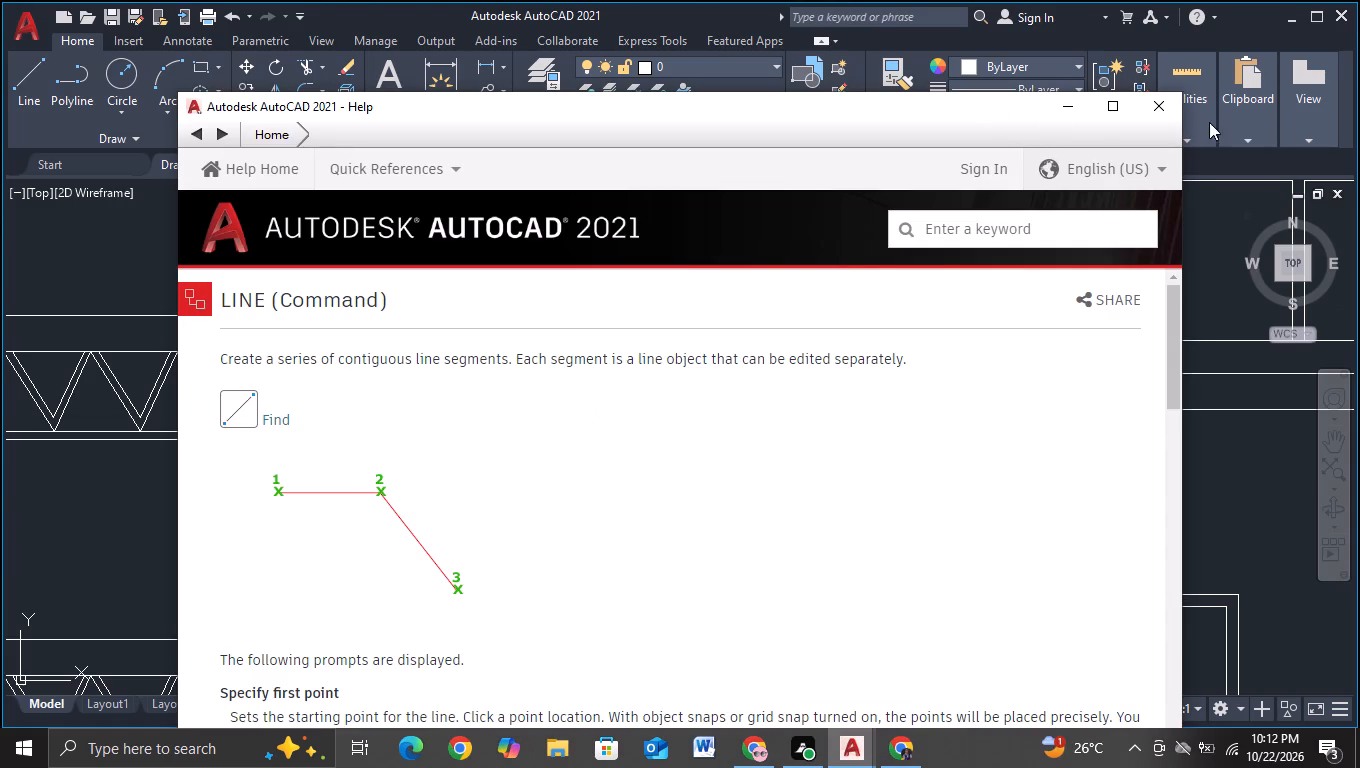
{"action": "left_click", "coordinate": [1153, 101]}
{"action": "key", "text": "Escape"}
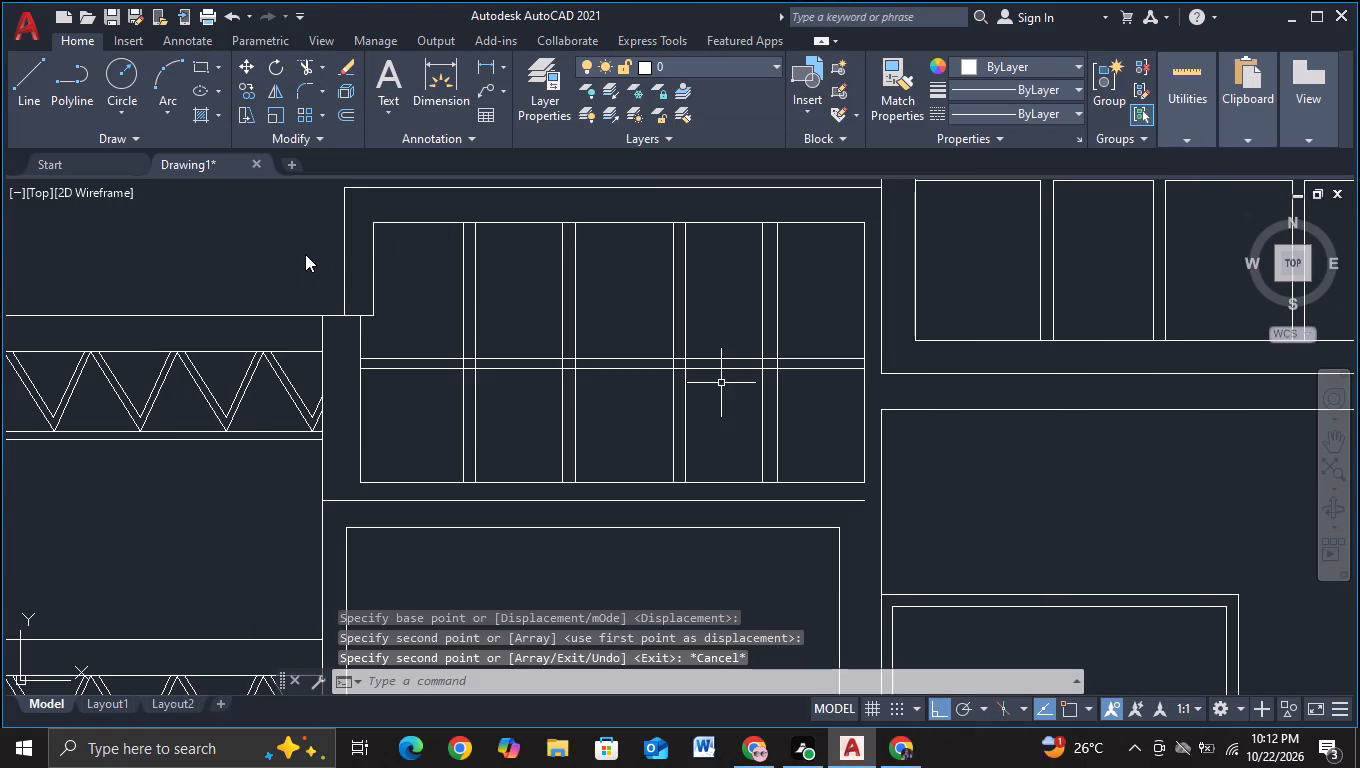
Trim the lines crossing inside the five-panel window's first and second double dividers where they meet the double horizontal bar.
{"action": "left_click", "coordinate": [301, 67]}
{"action": "scroll", "coordinate": [450, 359], "scroll_direction": "up", "scroll_amount": 1}
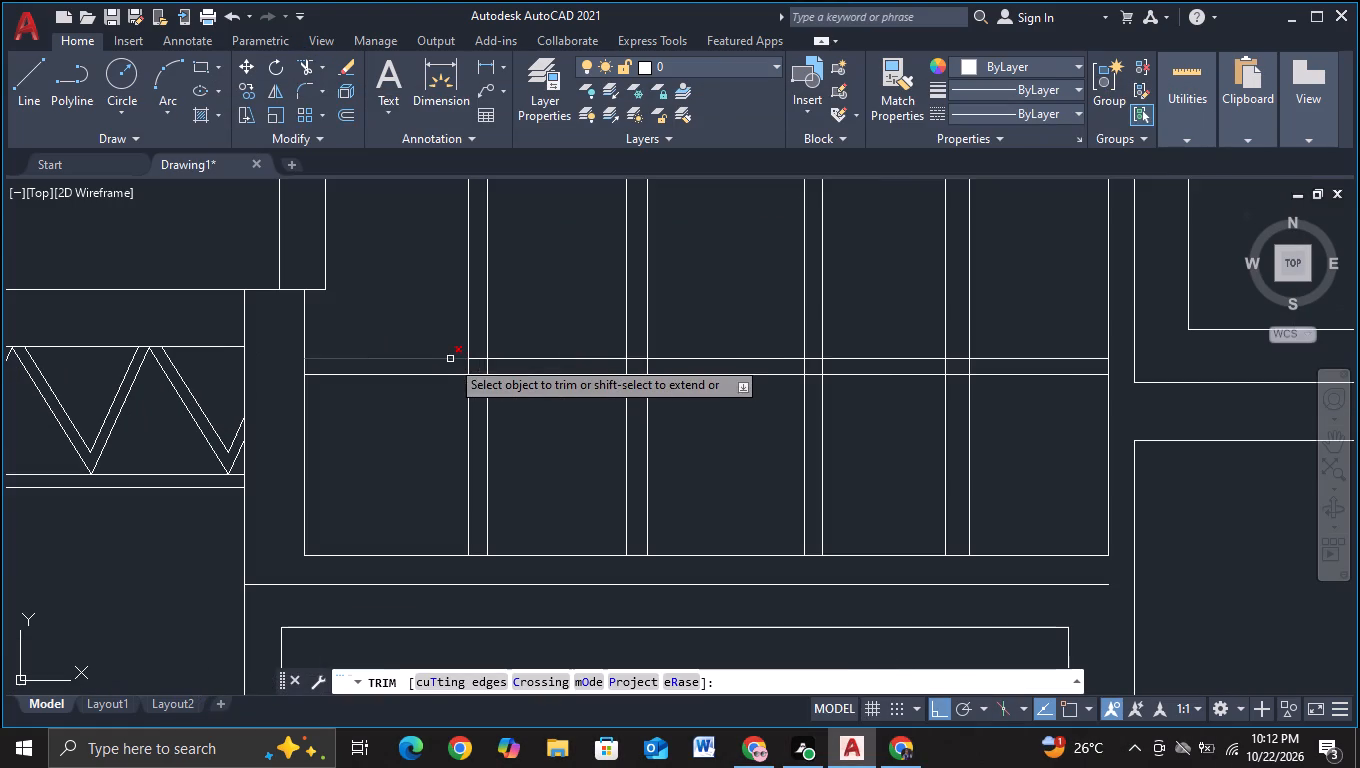
{"action": "left_click", "coordinate": [467, 364]}
{"action": "left_click", "coordinate": [489, 366]}
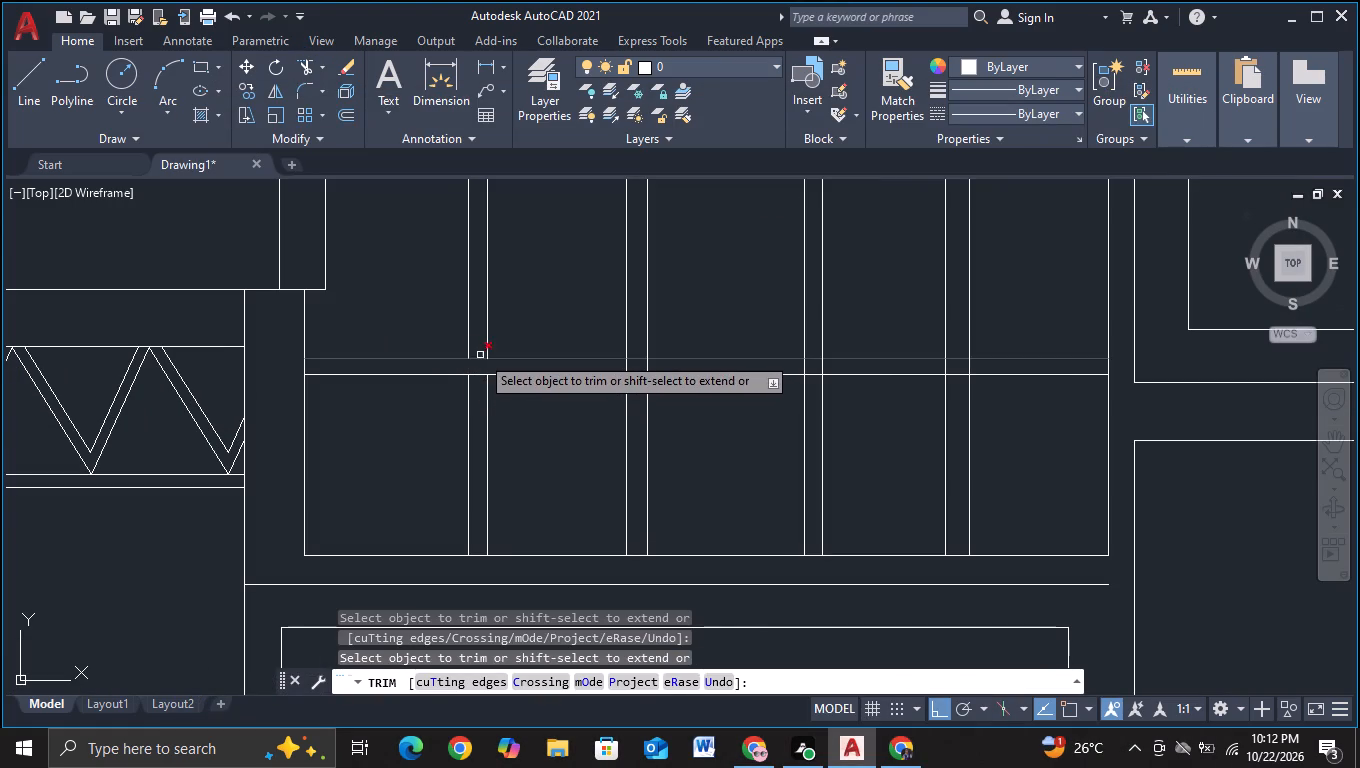
{"action": "left_click", "coordinate": [480, 355]}
{"action": "left_click", "coordinate": [475, 385]}
{"action": "left_click", "coordinate": [621, 363]}
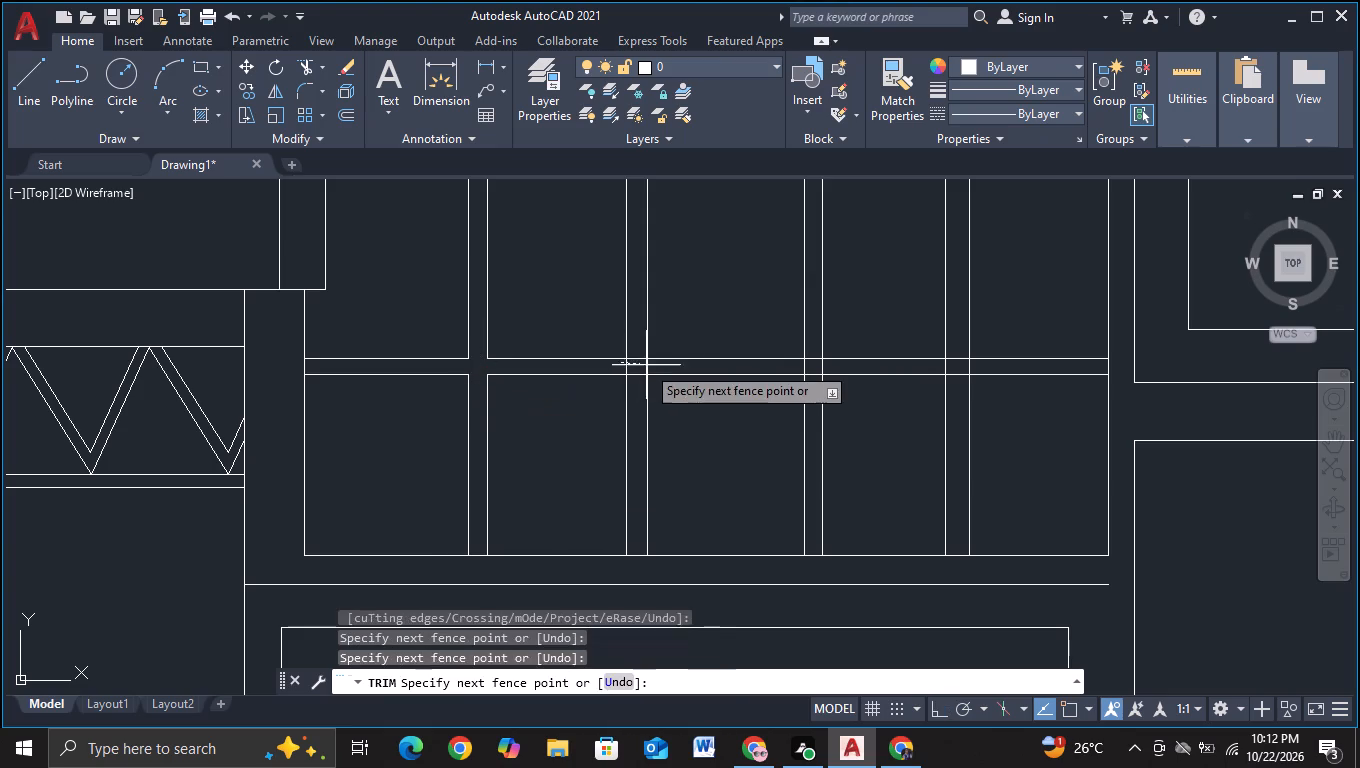
{"action": "left_click", "coordinate": [646, 365]}
{"action": "left_click", "coordinate": [630, 346]}
{"action": "left_click", "coordinate": [631, 392]}
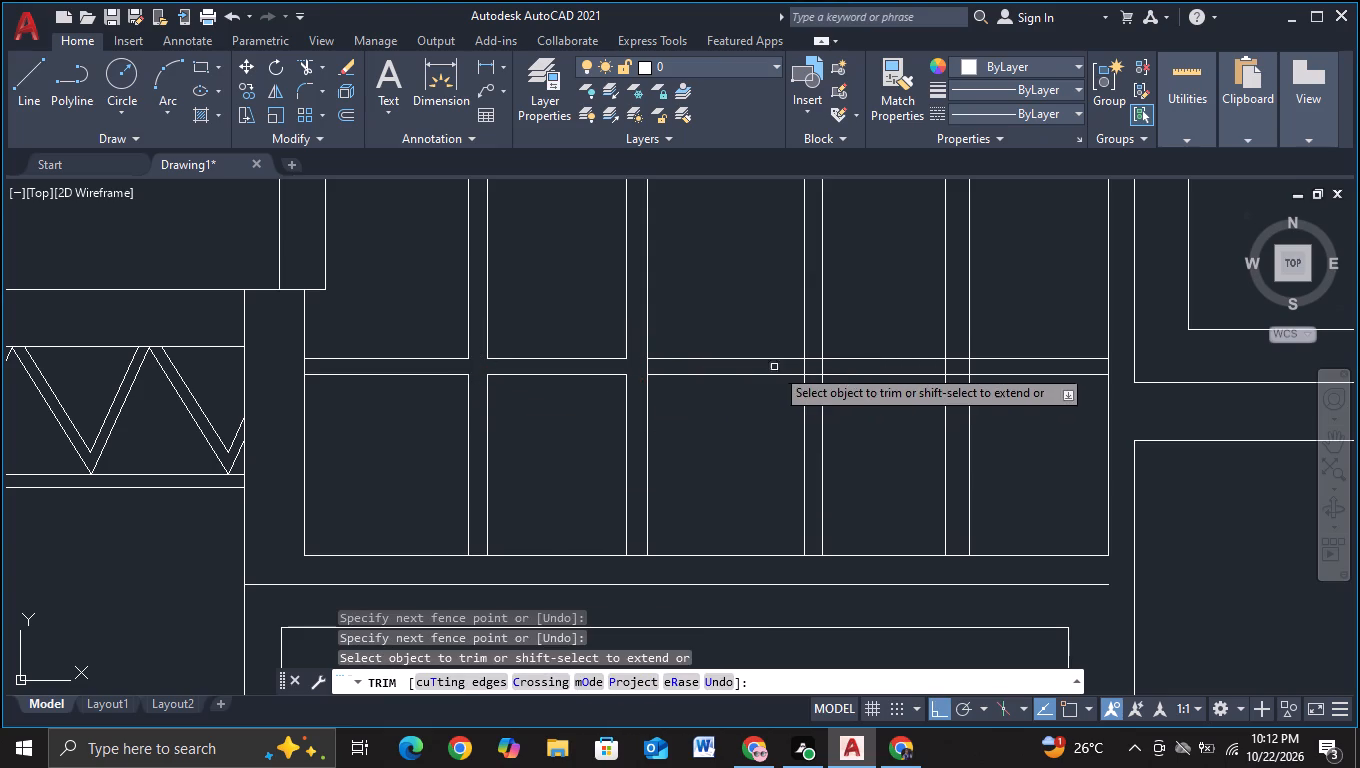
Trim the crossing lines where the double horizontal bar meets the window's third and fourth double dividers.
{"action": "left_click", "coordinate": [786, 363]}
{"action": "left_click", "coordinate": [833, 373]}
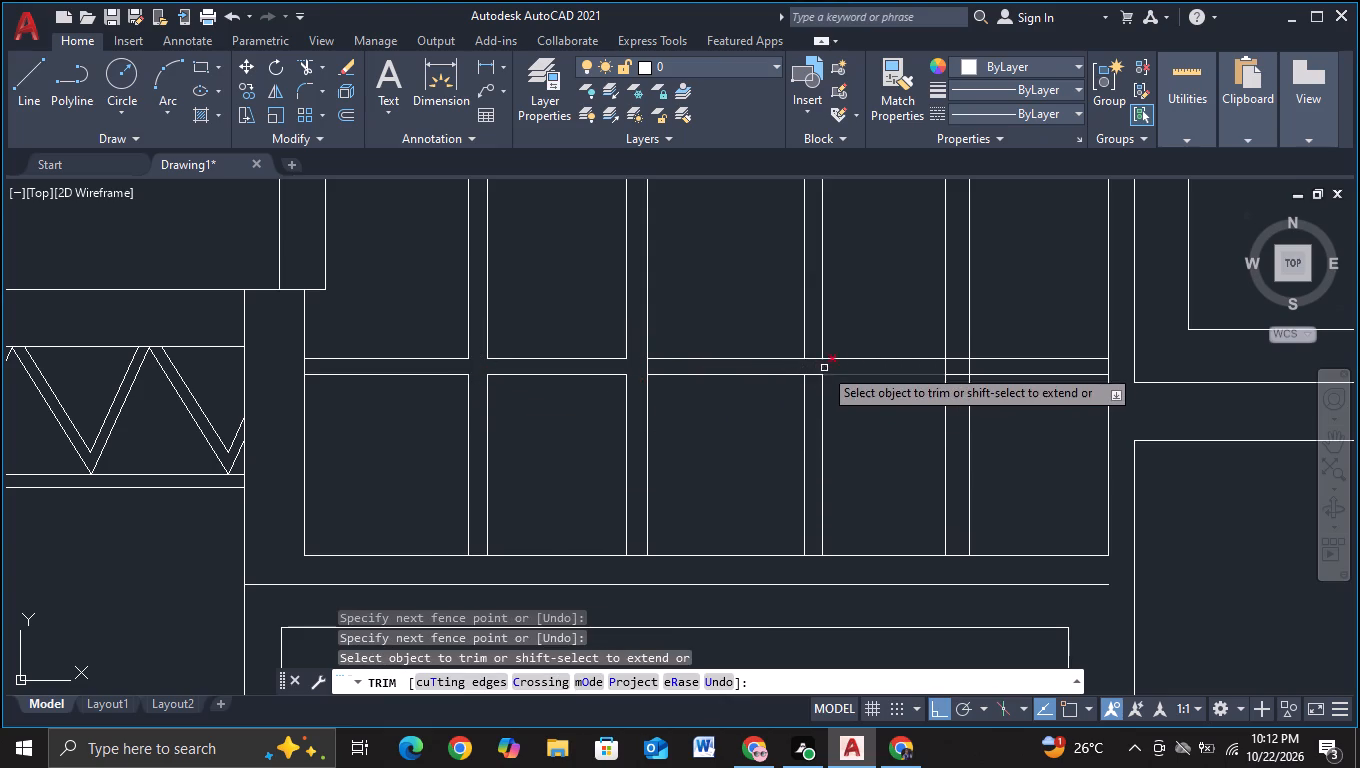
{"action": "left_click", "coordinate": [813, 350]}
{"action": "left_click", "coordinate": [813, 378]}
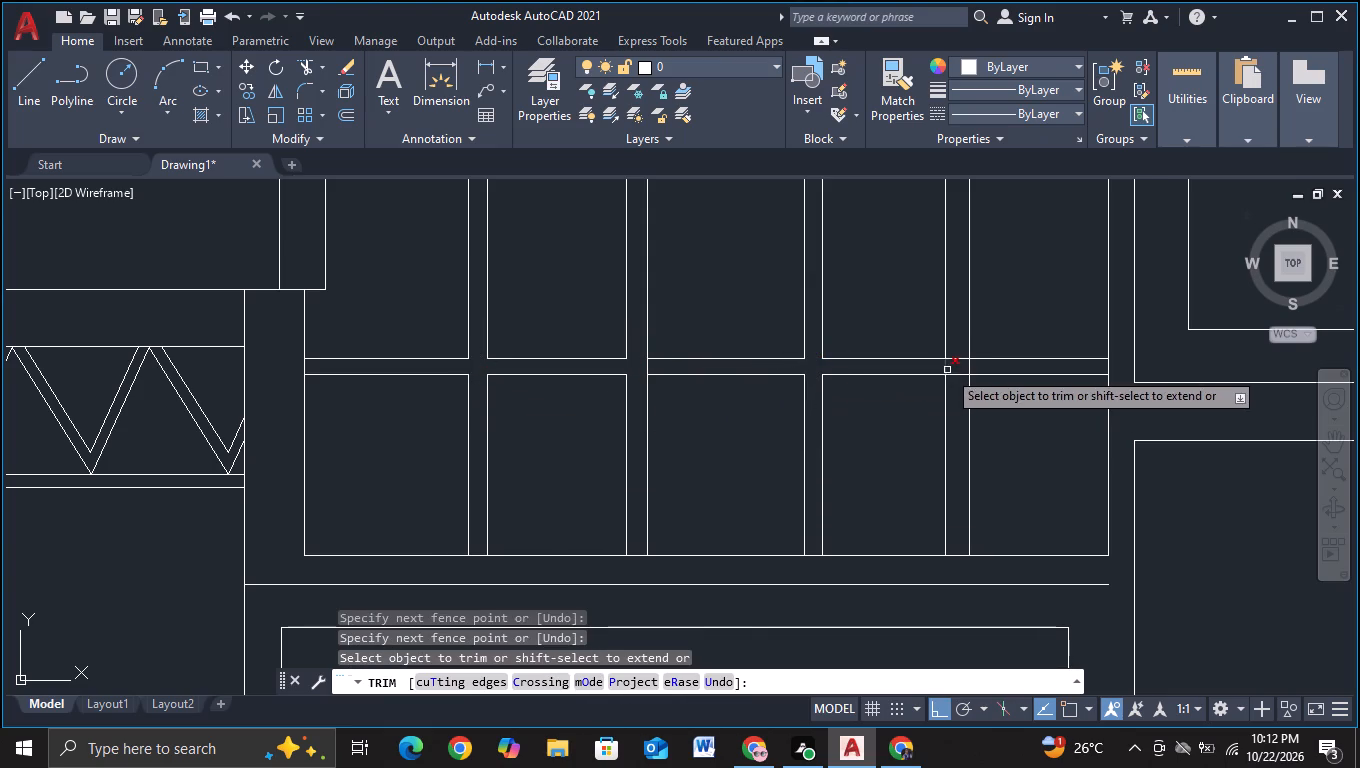
{"action": "left_click", "coordinate": [939, 370]}
{"action": "left_click", "coordinate": [968, 368]}
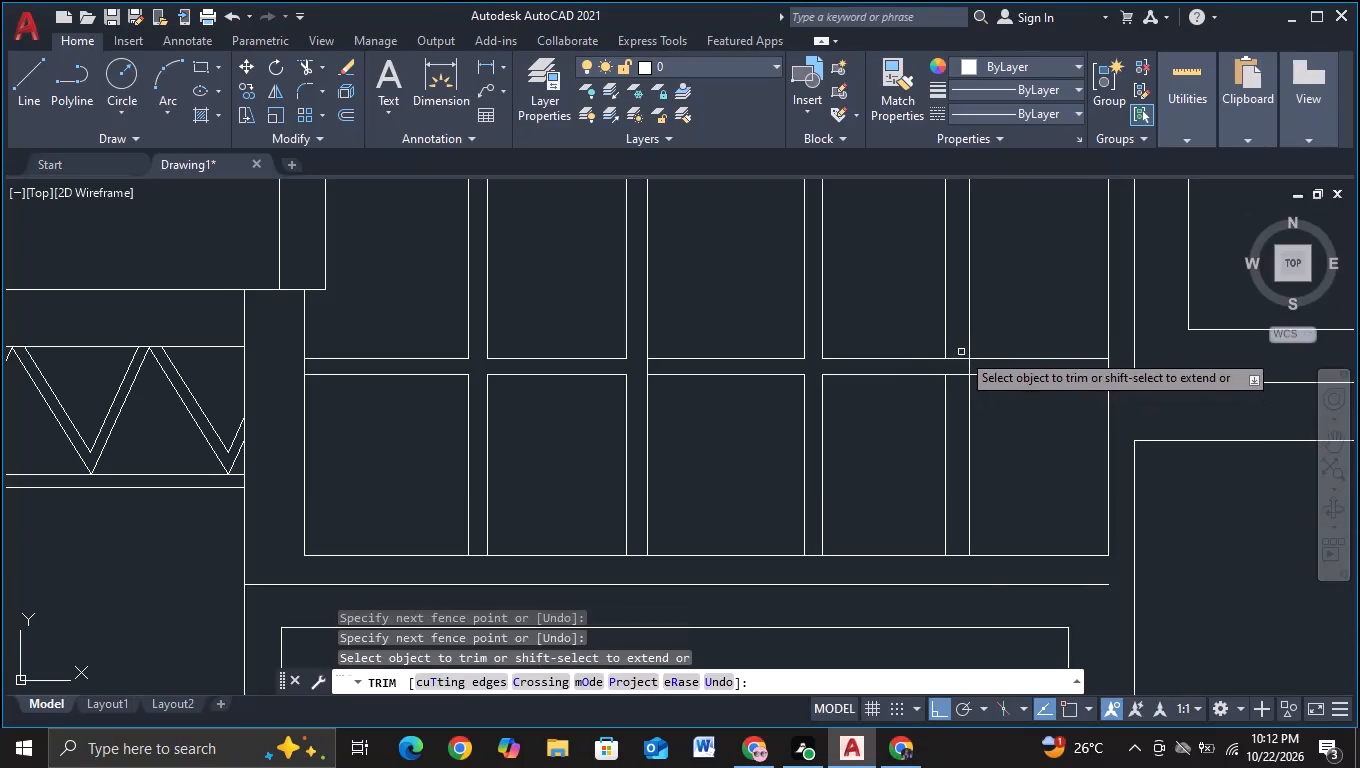
{"action": "left_click", "coordinate": [961, 352]}
{"action": "left_click", "coordinate": [956, 380]}
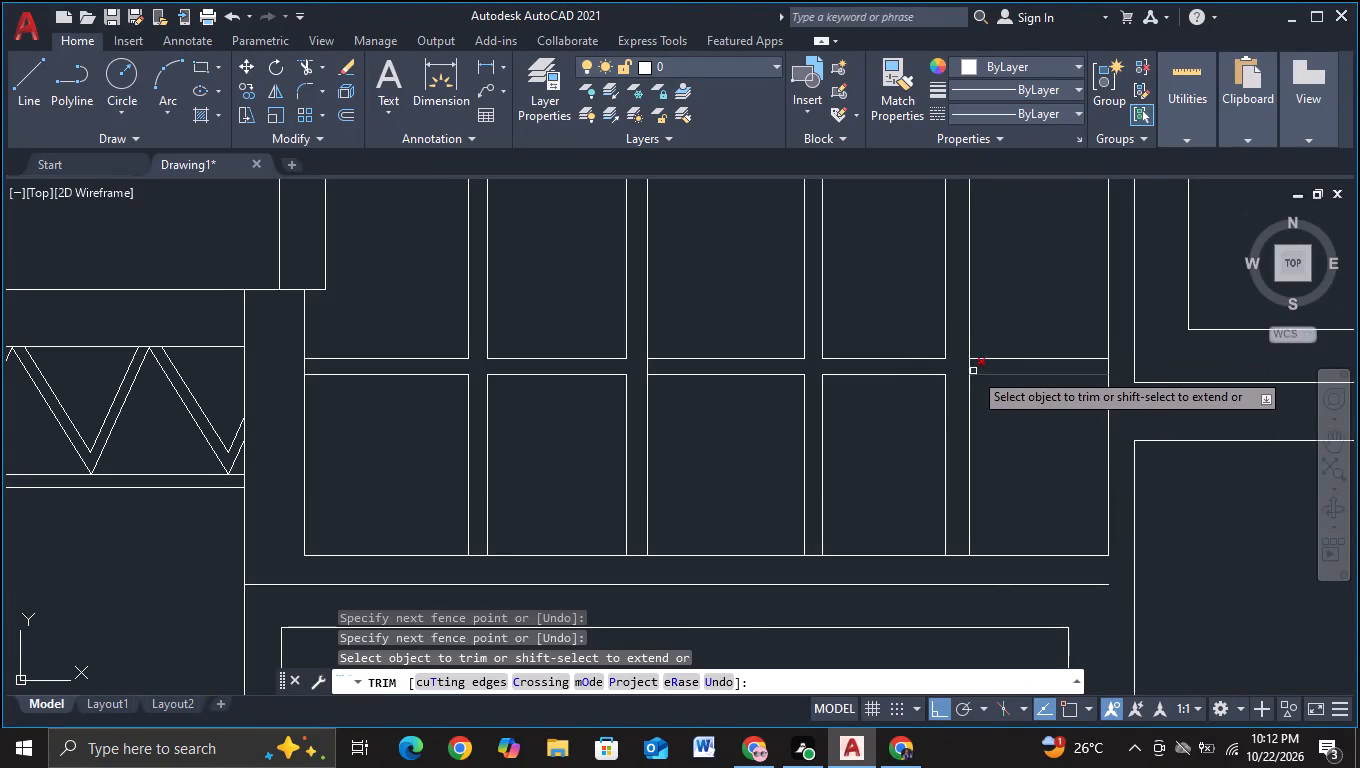
{"action": "left_click", "coordinate": [970, 367]}
{"action": "scroll", "coordinate": [997, 407], "scroll_direction": "down", "scroll_amount": 3}
{"action": "key", "text": "Escape"}
Trim the ledge line at the window's left notch between the box's outer edge and the window's lower left side.
{"action": "middle_click_drag", "start_coordinate": [955, 523], "coordinate": [935, 487]}
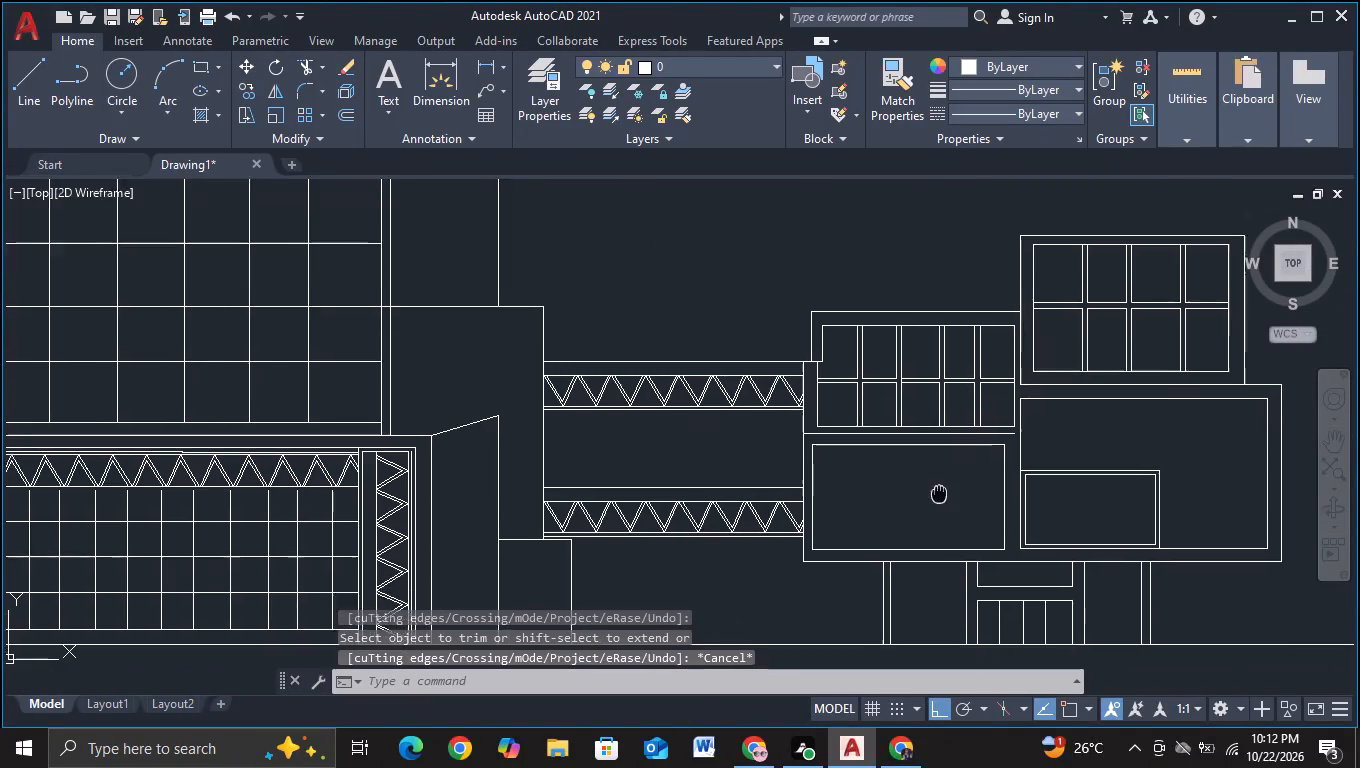
{"action": "middle_click_drag", "start_coordinate": [935, 487], "coordinate": [923, 475]}
{"action": "scroll", "coordinate": [832, 413], "scroll_direction": "up", "scroll_amount": 2}
{"action": "middle_click_drag", "start_coordinate": [806, 359], "coordinate": [828, 482]}
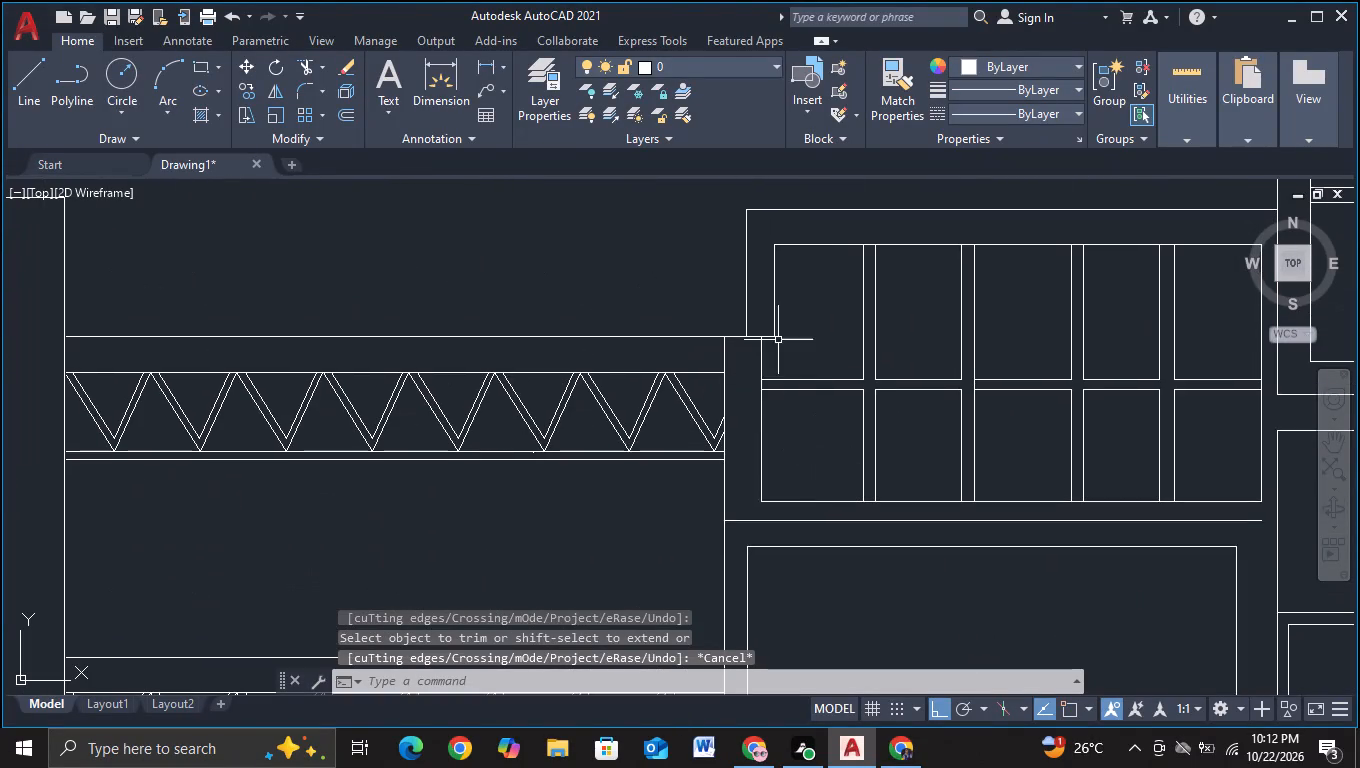
{"action": "left_click", "coordinate": [305, 68]}
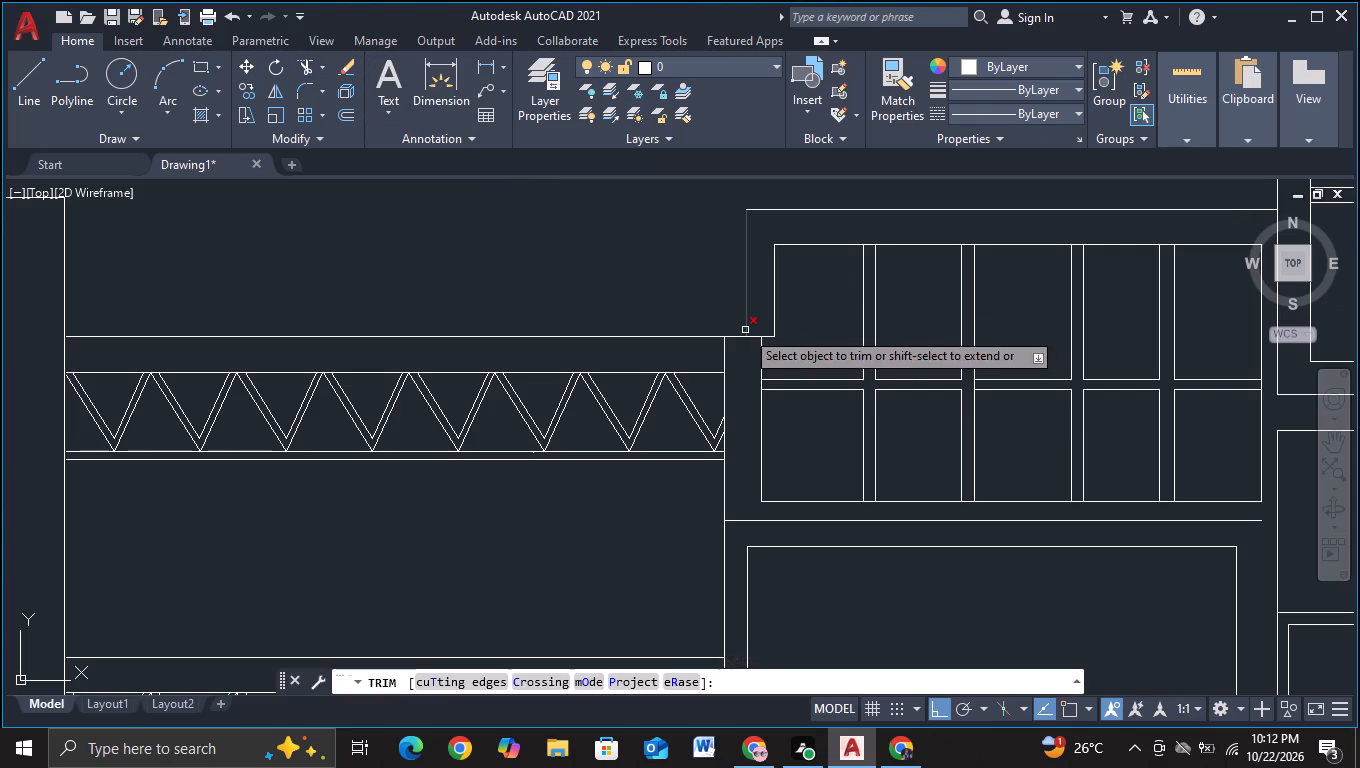
{"action": "left_click", "coordinate": [755, 336]}
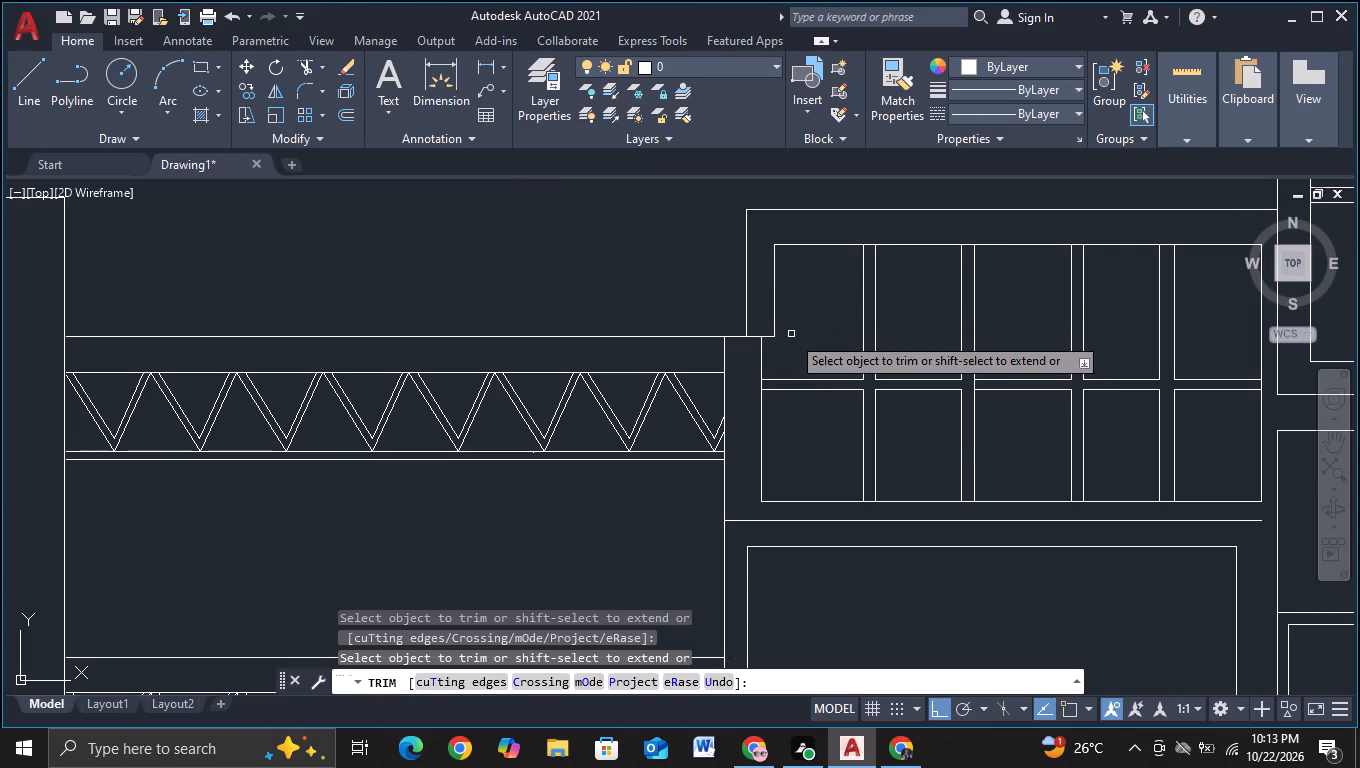
{"action": "left_click", "coordinate": [755, 335]}
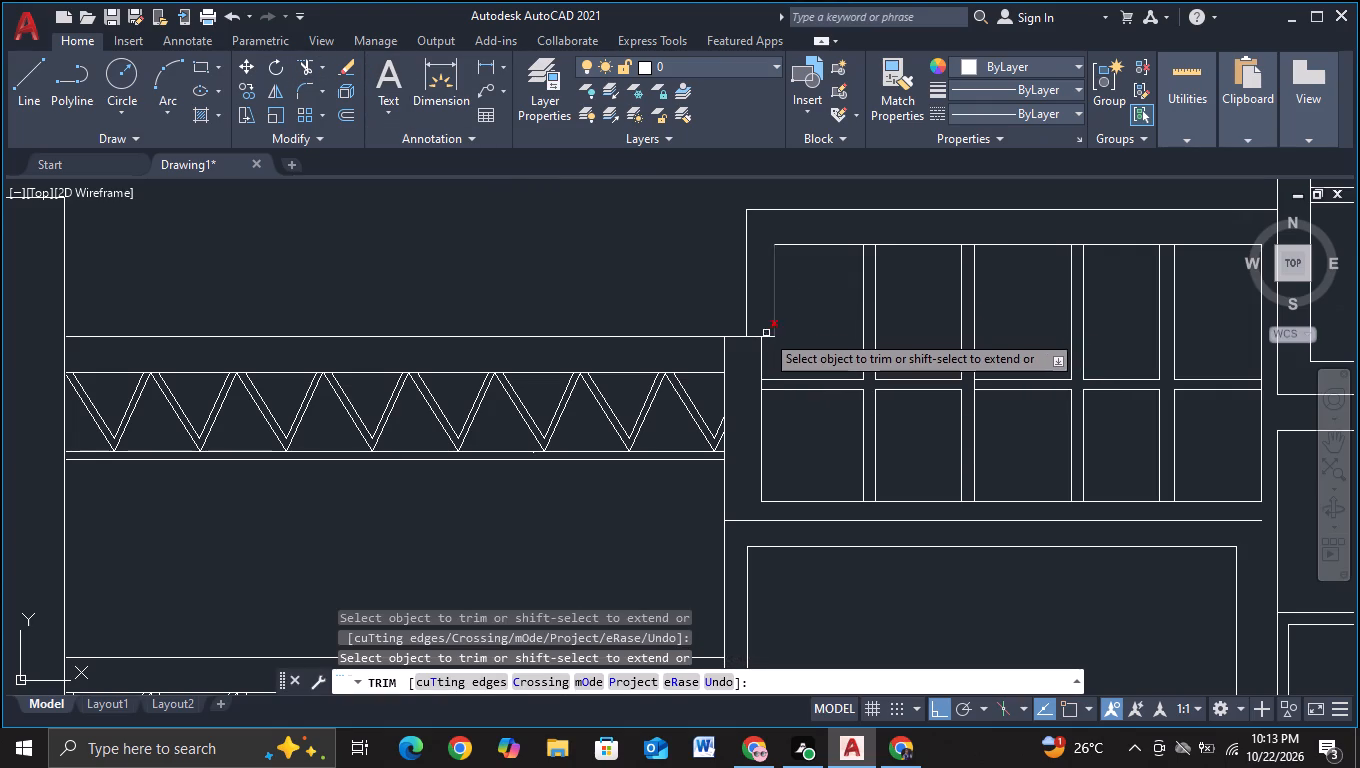
{"action": "scroll", "coordinate": [751, 336], "scroll_direction": "up", "scroll_amount": 2}
{"action": "left_click_drag", "start_coordinate": [766, 306], "coordinate": [767, 372]}
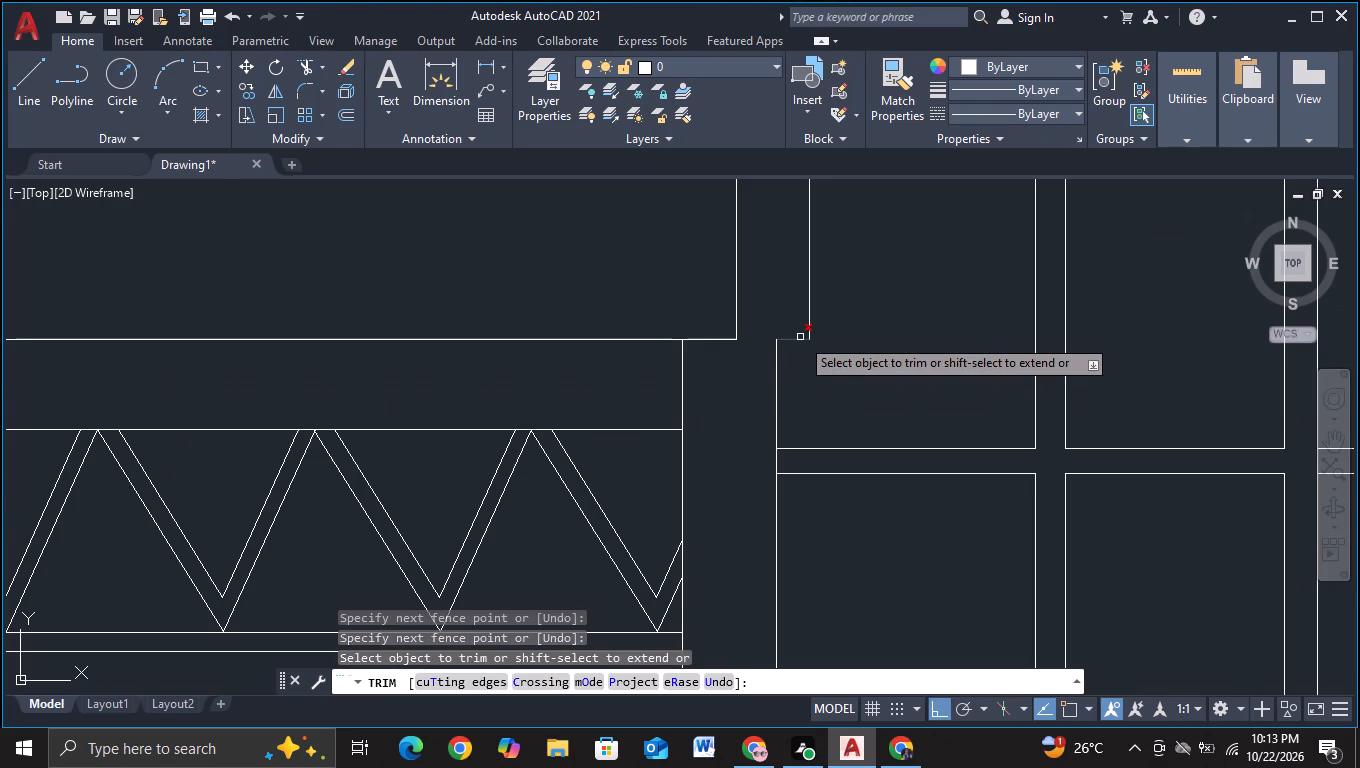
{"action": "scroll", "coordinate": [800, 337], "scroll_direction": "down", "scroll_amount": 2}
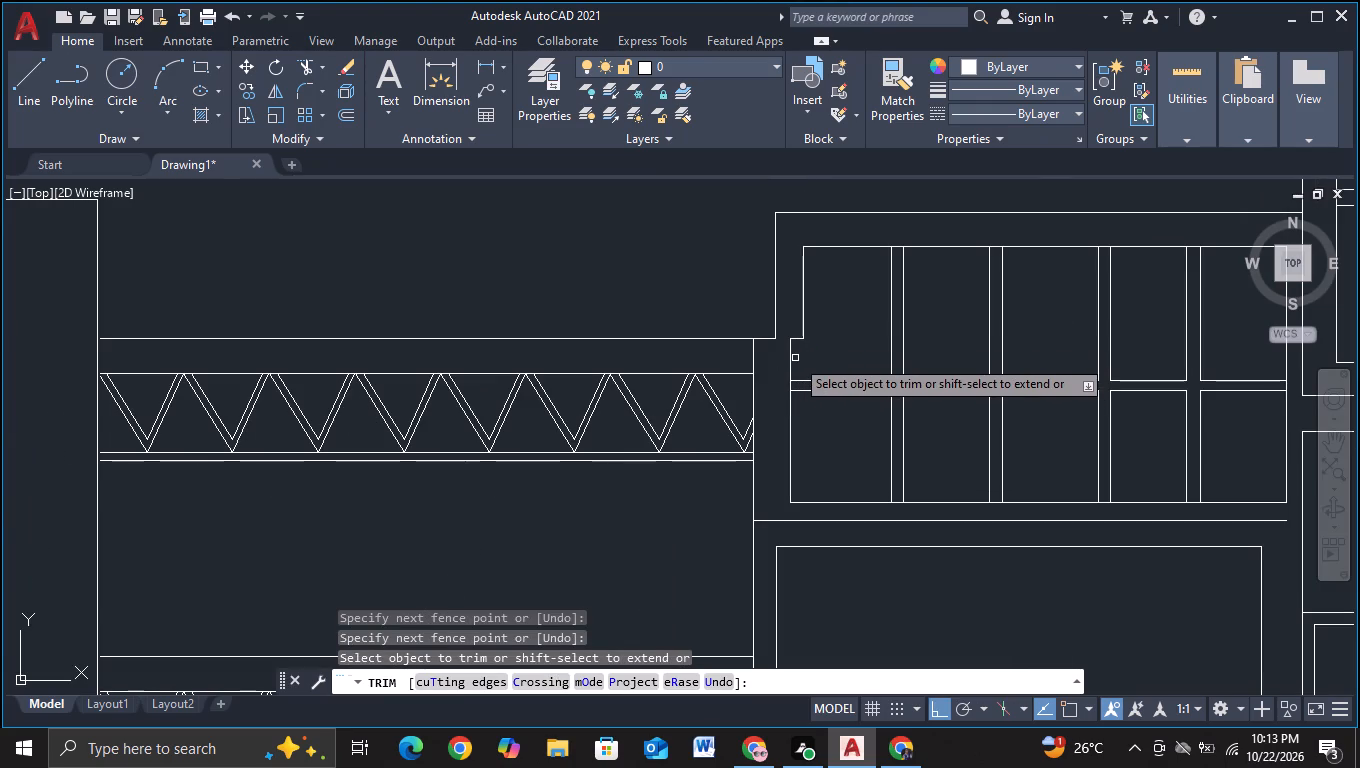
{"action": "key", "text": "Escape"}
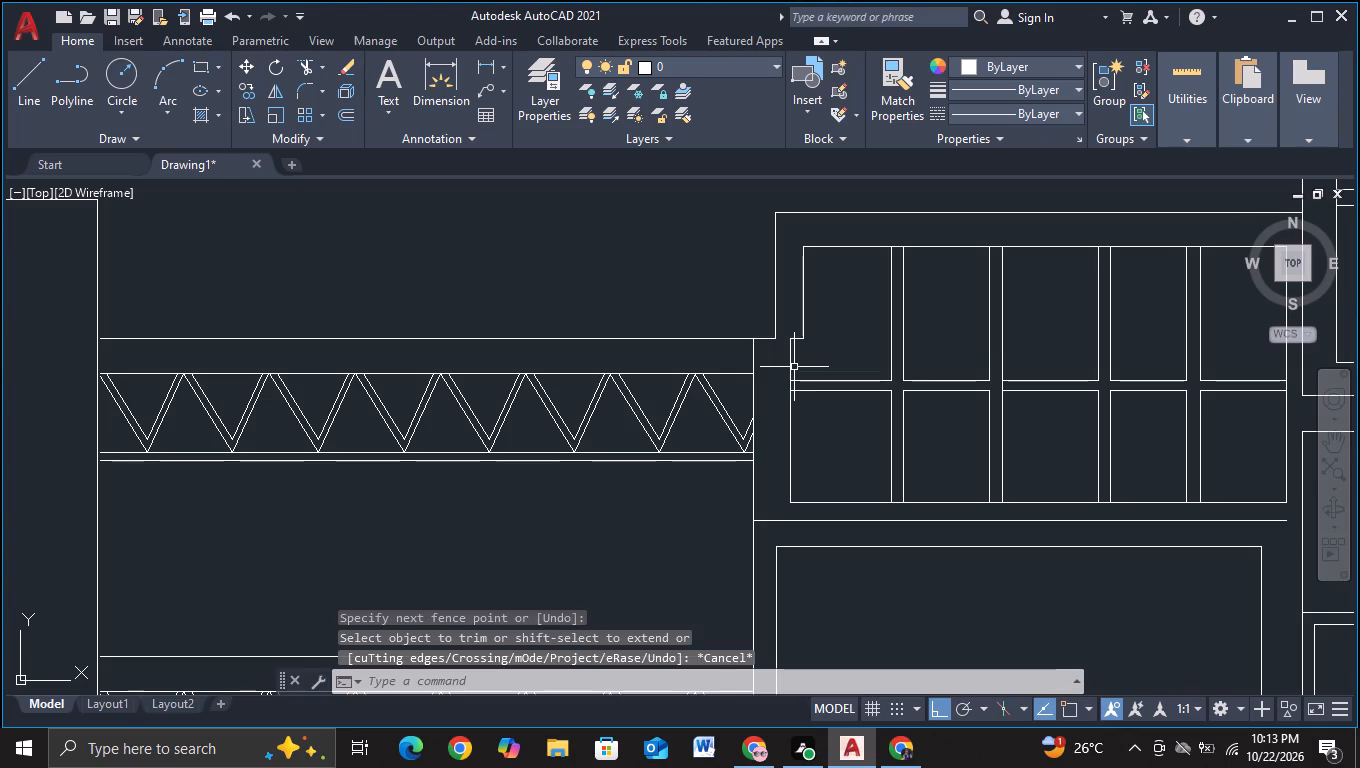
Move the window's lower left side line about 1.02 units to the left.
{"action": "left_click", "coordinate": [792, 362]}
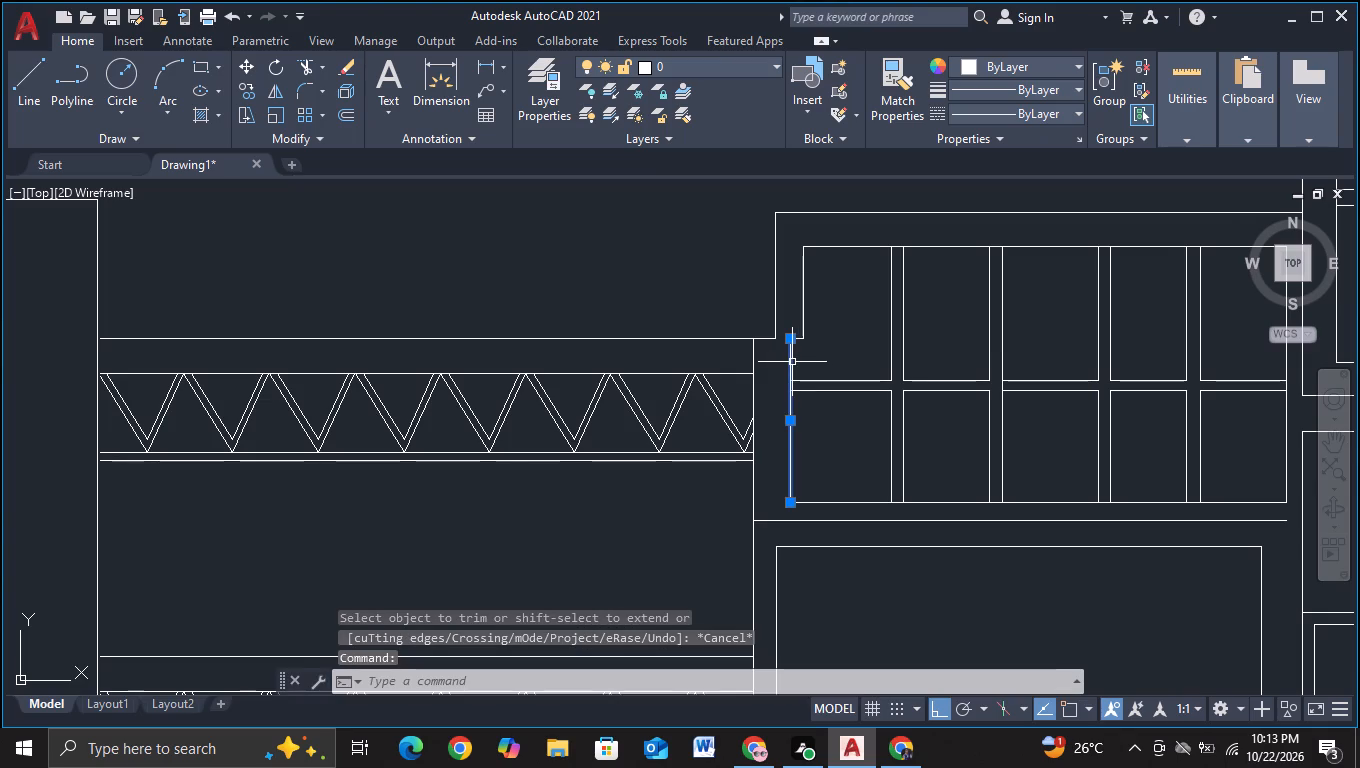
{"action": "key", "text": "m"}
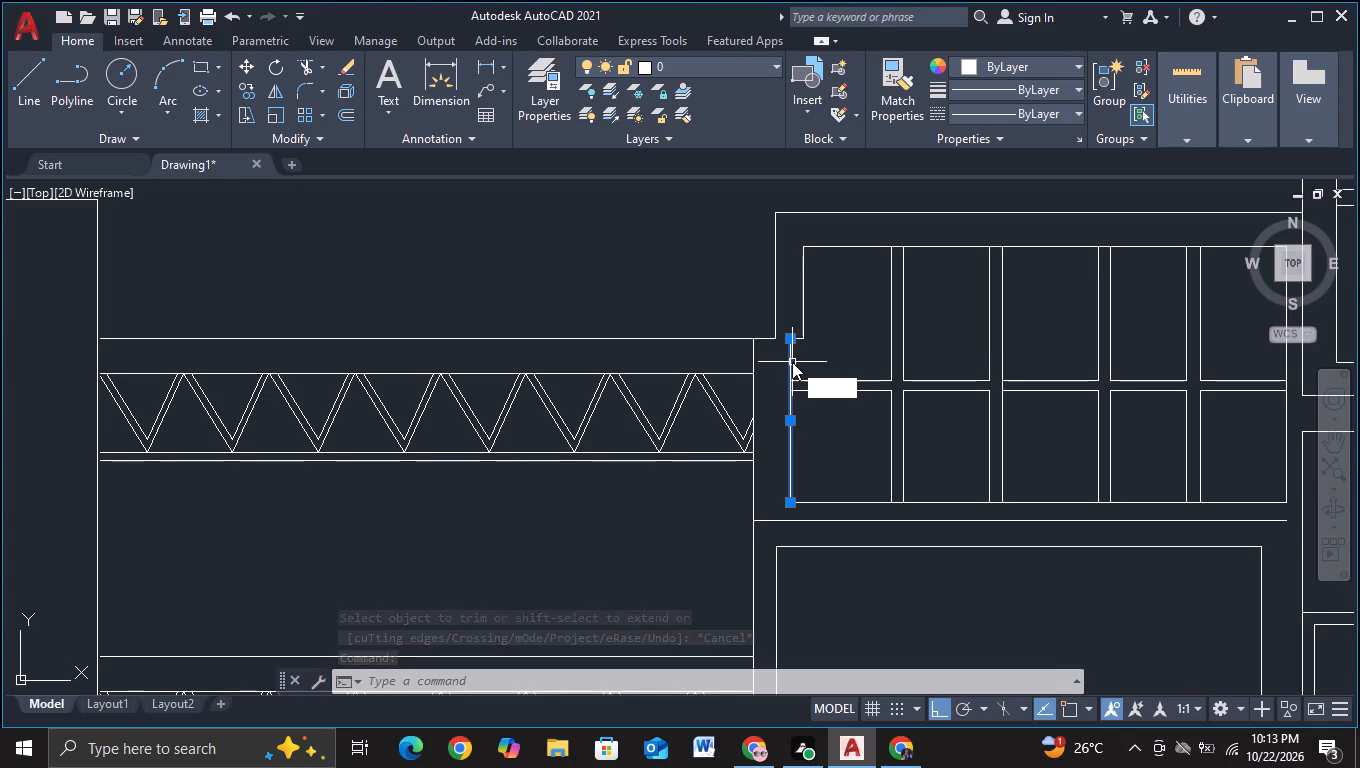
{"action": "left_click", "coordinate": [946, 409]}
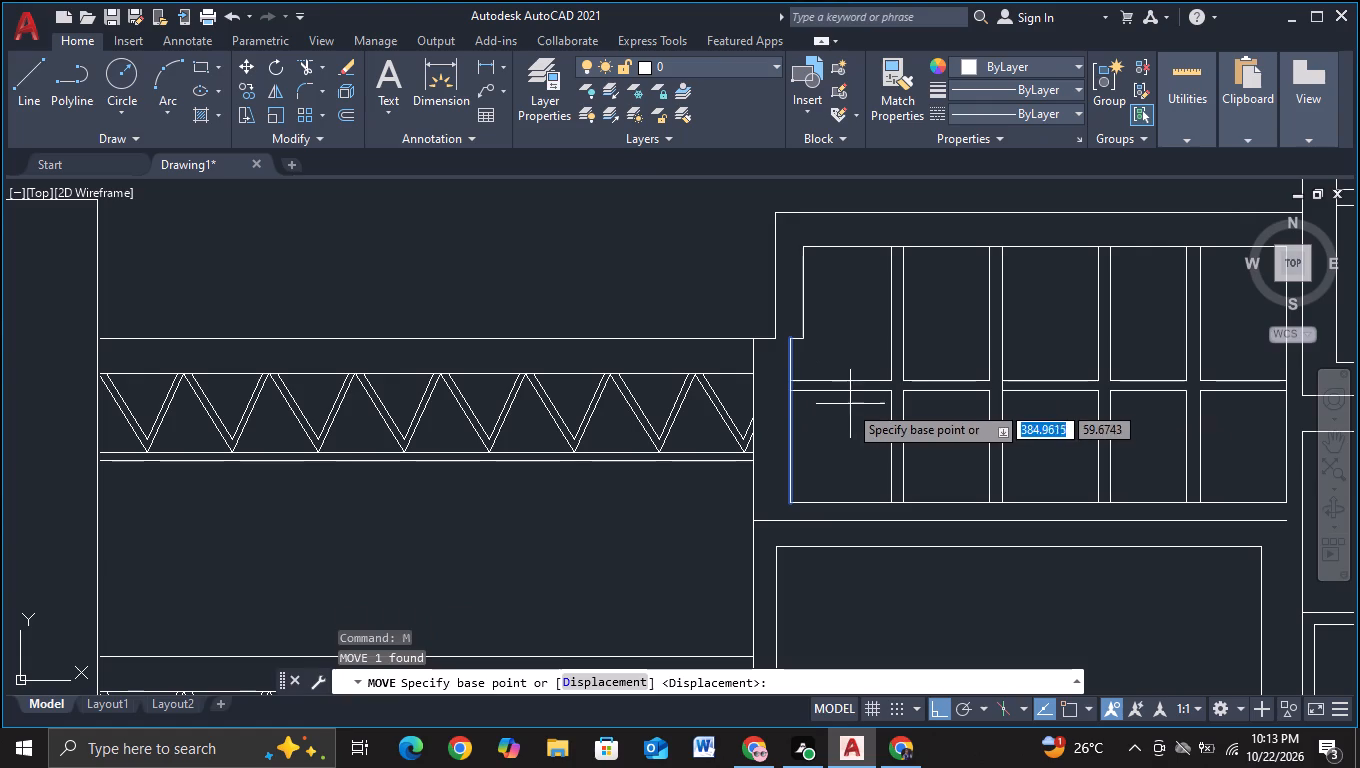
{"action": "left_click", "coordinate": [834, 416]}
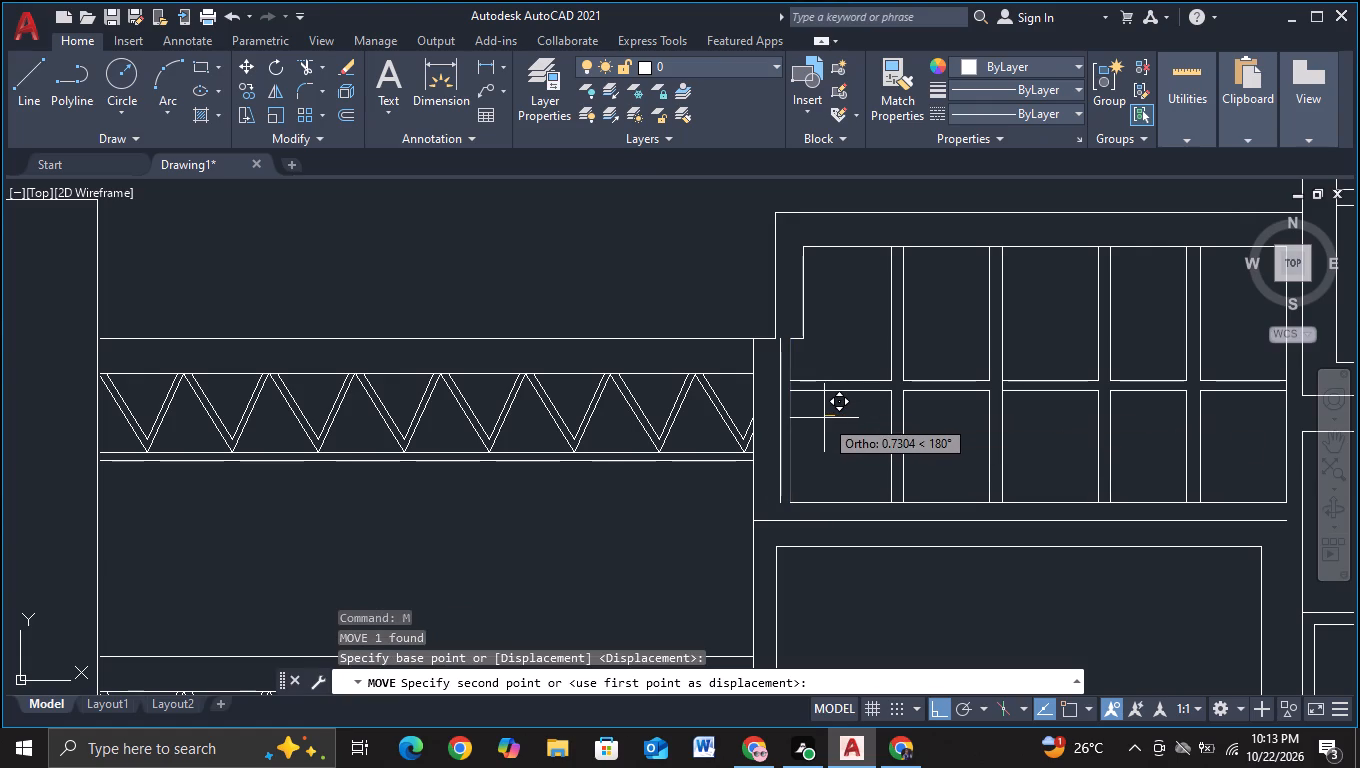
{"action": "left_click", "coordinate": [820, 419]}
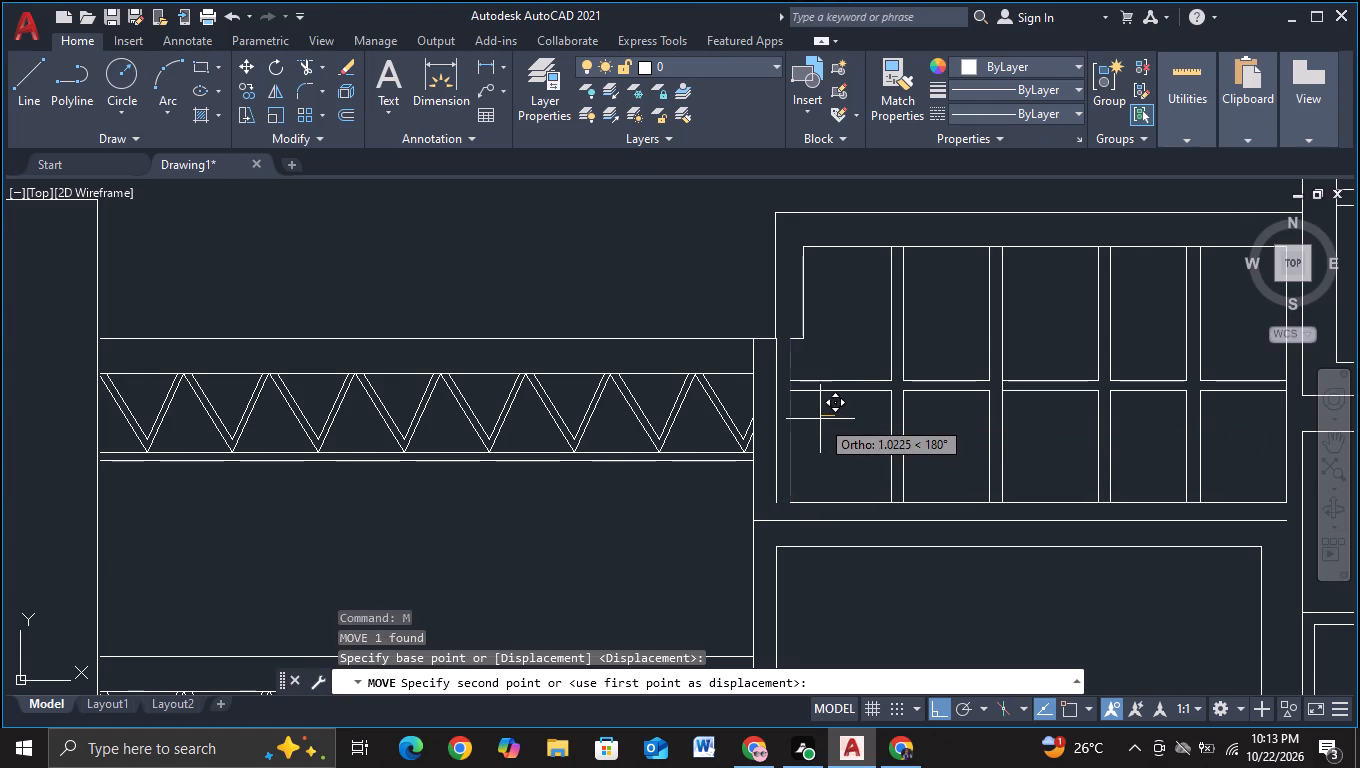
{"action": "key", "text": "Escape"}
Extend the window's bottom line, double horizontal bar and short notch ledge left to the moved side line.
{"action": "key", "text": "e"}
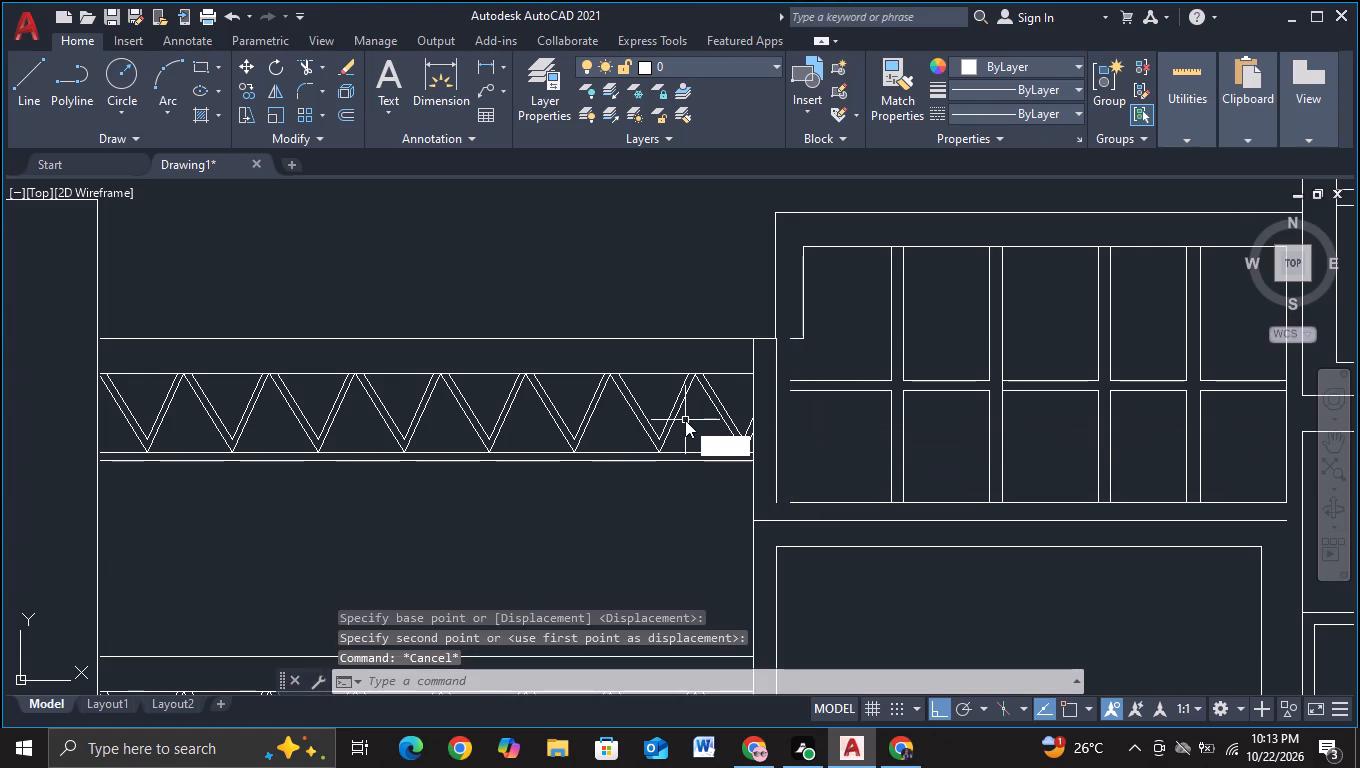
{"action": "left_click", "coordinate": [793, 485]}
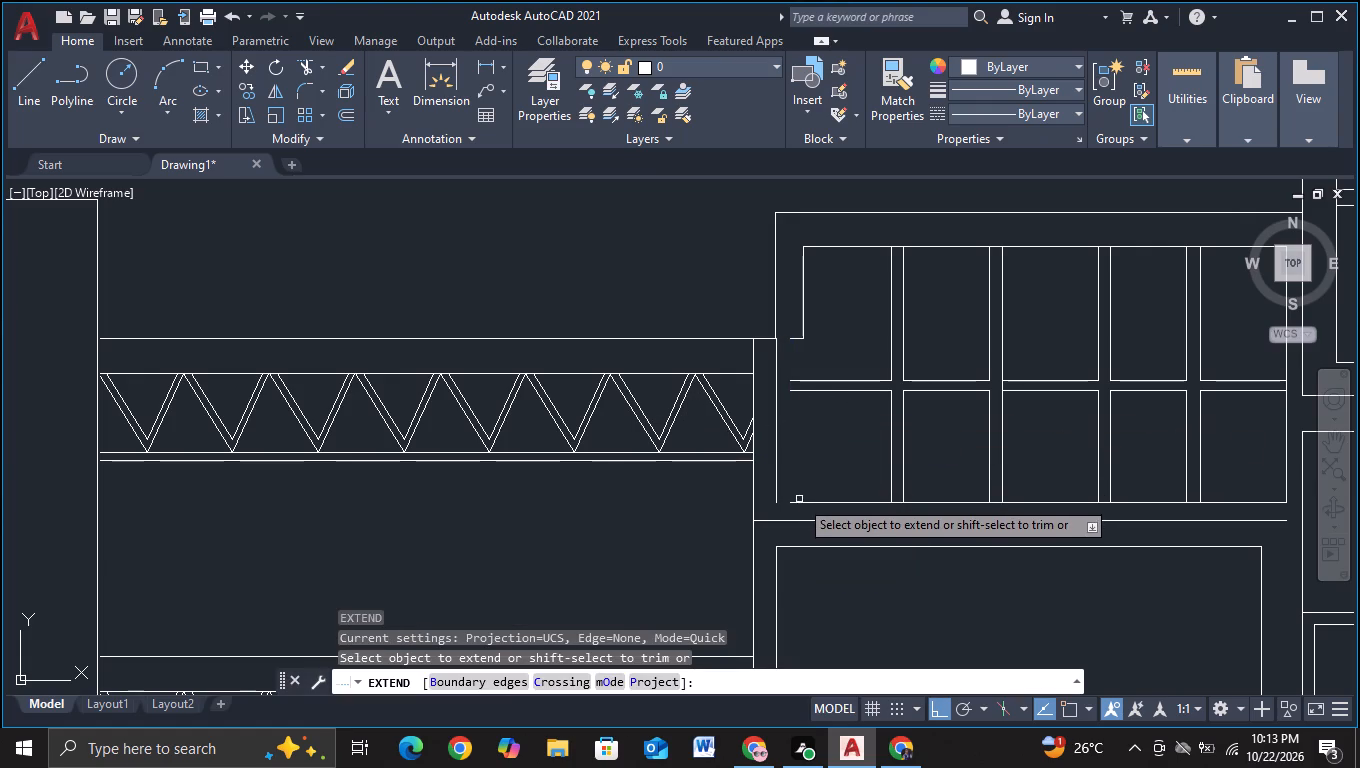
{"action": "left_click", "coordinate": [799, 501]}
{"action": "left_click_drag", "start_coordinate": [811, 369], "coordinate": [815, 413]}
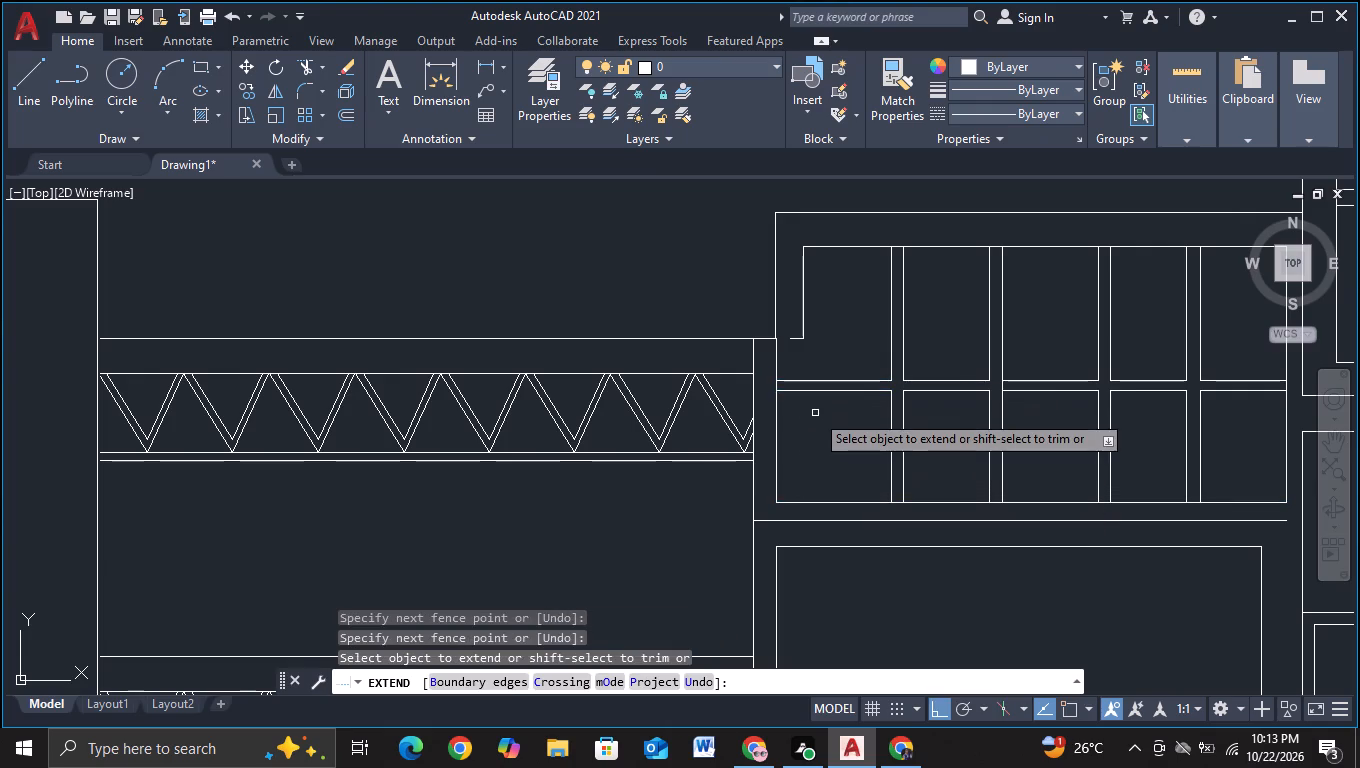
{"action": "scroll", "coordinate": [818, 408], "scroll_direction": "down", "scroll_amount": 2}
{"action": "middle_click_drag", "start_coordinate": [818, 411], "coordinate": [795, 463]}
{"action": "scroll", "coordinate": [795, 461], "scroll_direction": "up", "scroll_amount": 2}
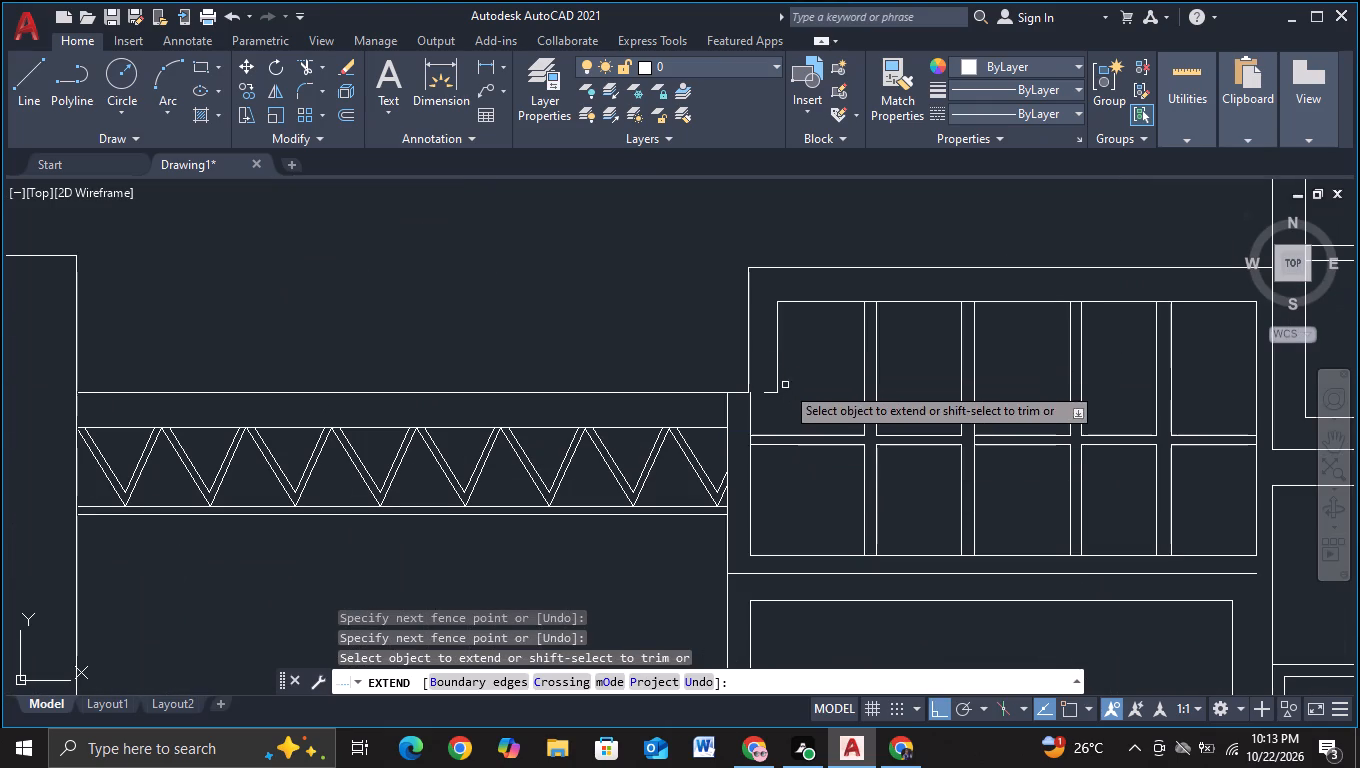
{"action": "left_click", "coordinate": [766, 391]}
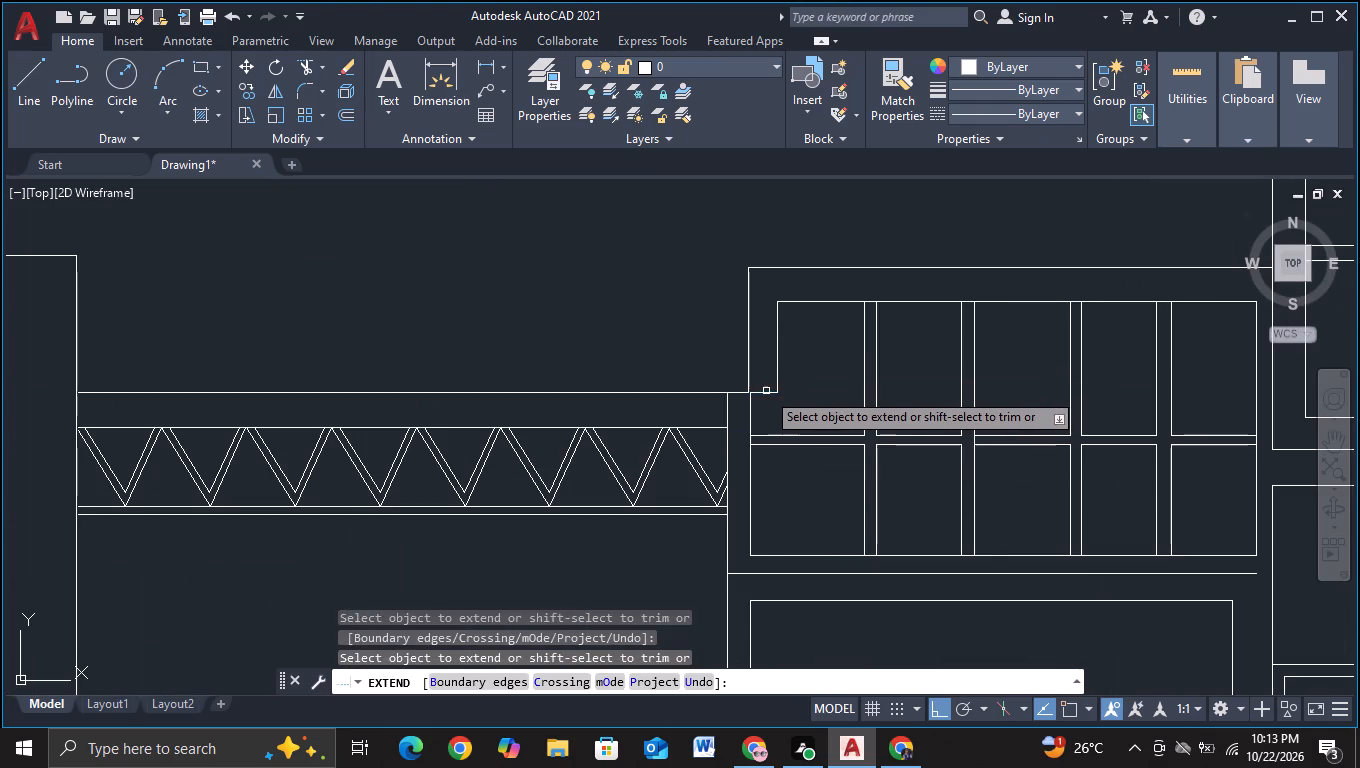
{"action": "key", "text": "Escape"}
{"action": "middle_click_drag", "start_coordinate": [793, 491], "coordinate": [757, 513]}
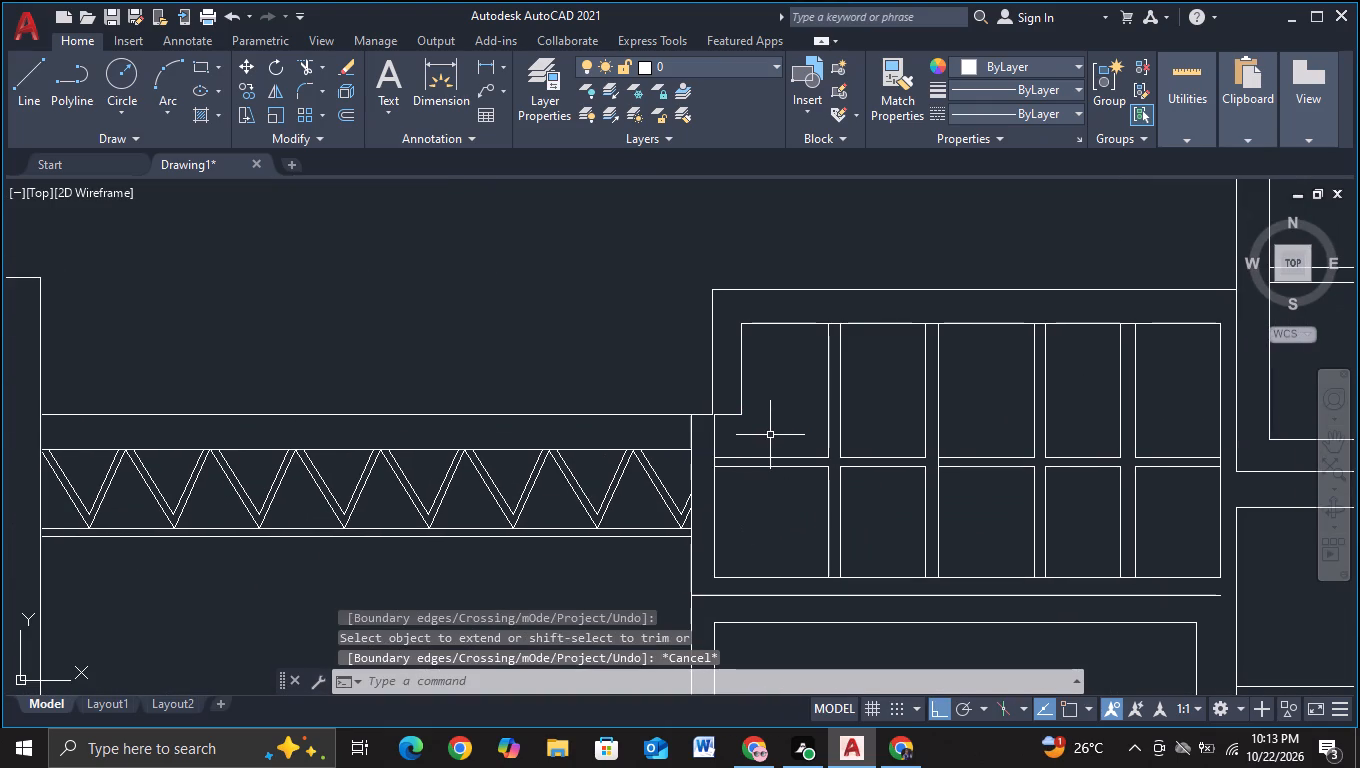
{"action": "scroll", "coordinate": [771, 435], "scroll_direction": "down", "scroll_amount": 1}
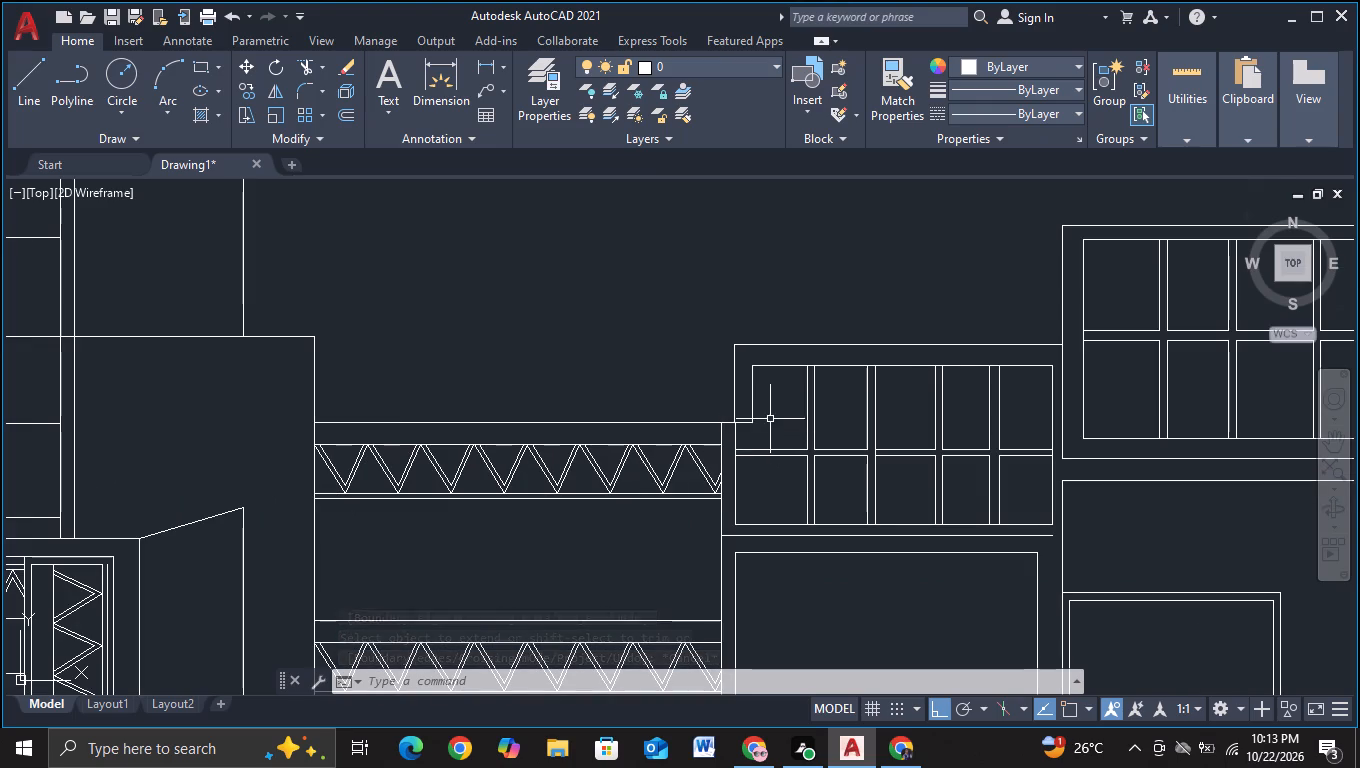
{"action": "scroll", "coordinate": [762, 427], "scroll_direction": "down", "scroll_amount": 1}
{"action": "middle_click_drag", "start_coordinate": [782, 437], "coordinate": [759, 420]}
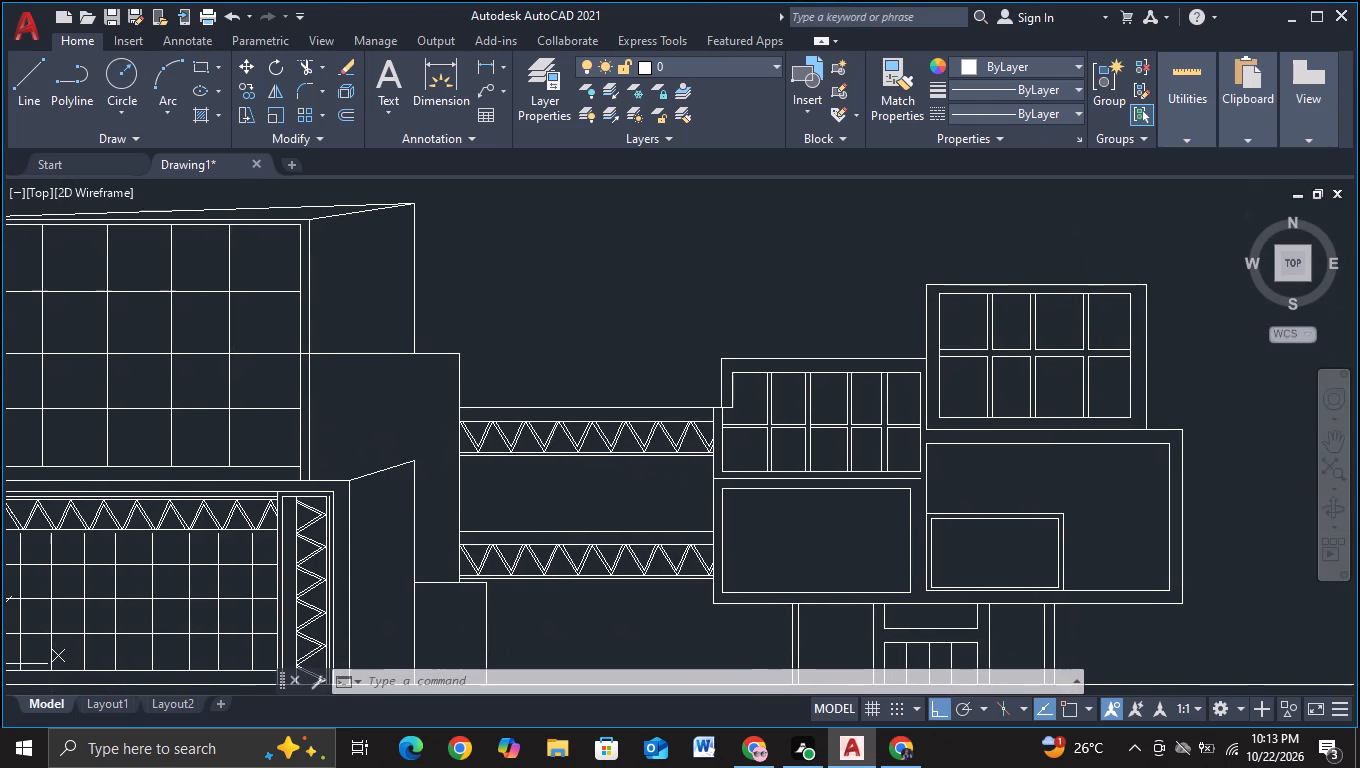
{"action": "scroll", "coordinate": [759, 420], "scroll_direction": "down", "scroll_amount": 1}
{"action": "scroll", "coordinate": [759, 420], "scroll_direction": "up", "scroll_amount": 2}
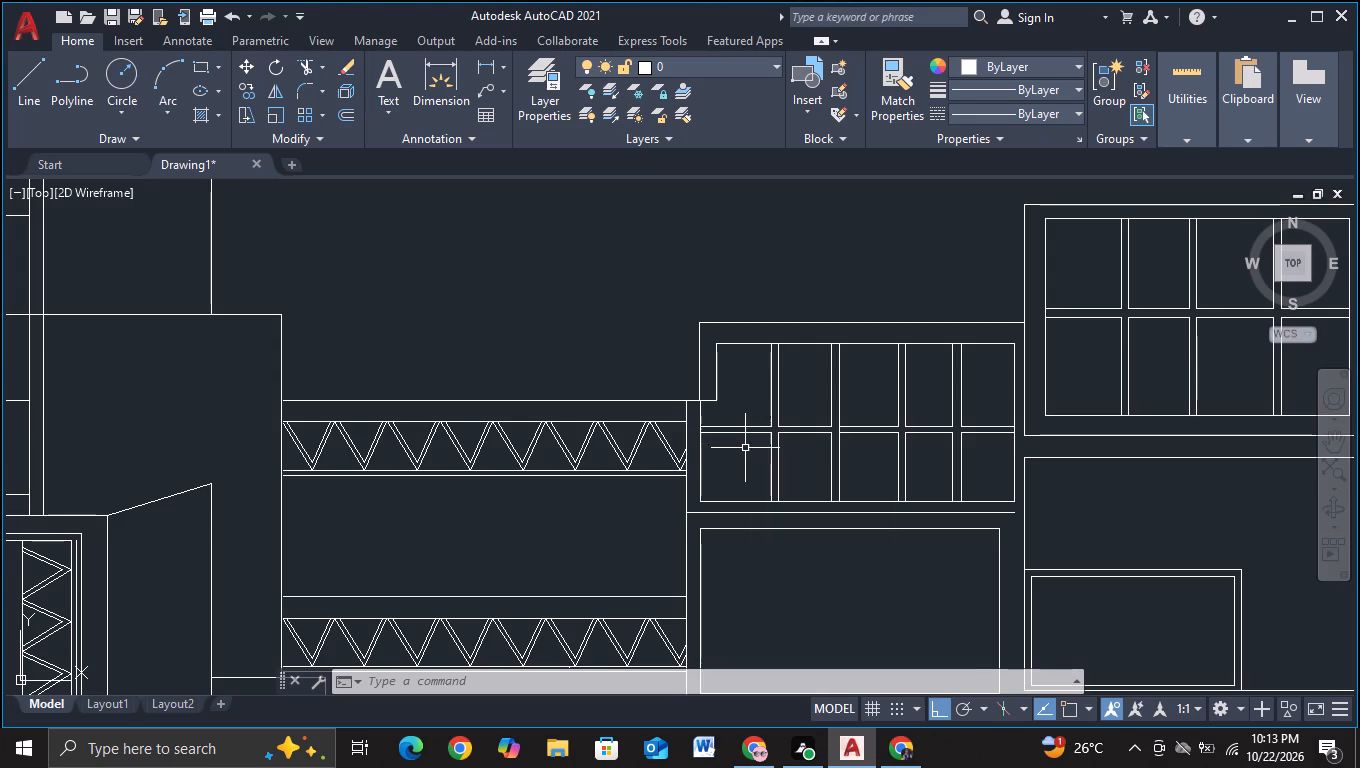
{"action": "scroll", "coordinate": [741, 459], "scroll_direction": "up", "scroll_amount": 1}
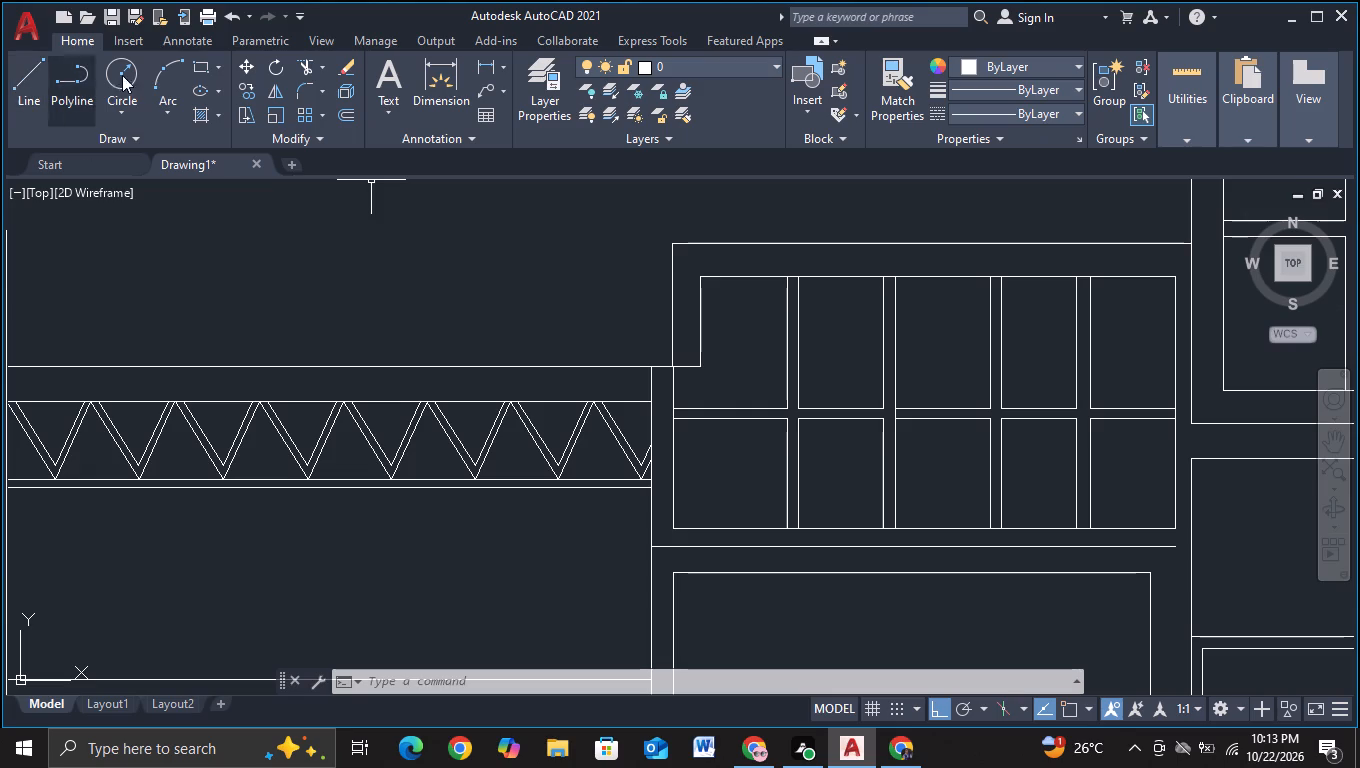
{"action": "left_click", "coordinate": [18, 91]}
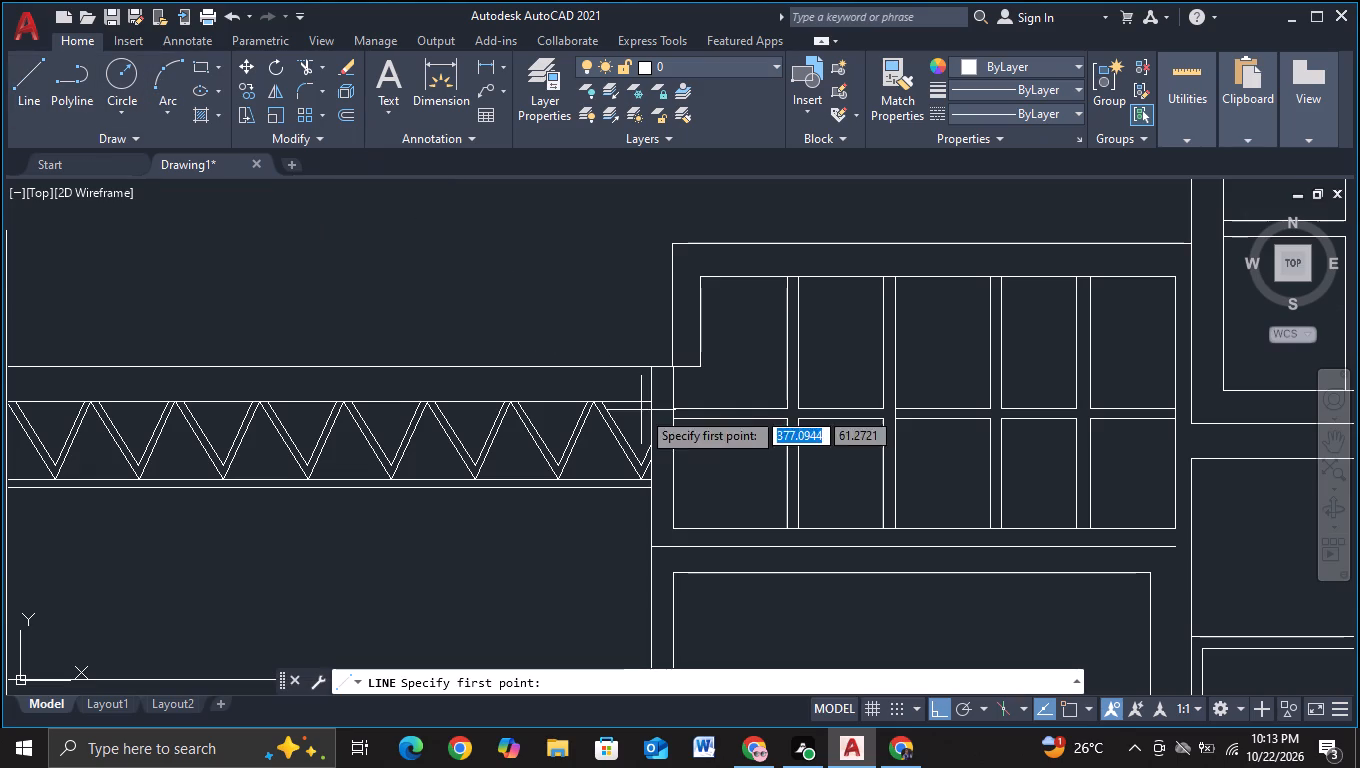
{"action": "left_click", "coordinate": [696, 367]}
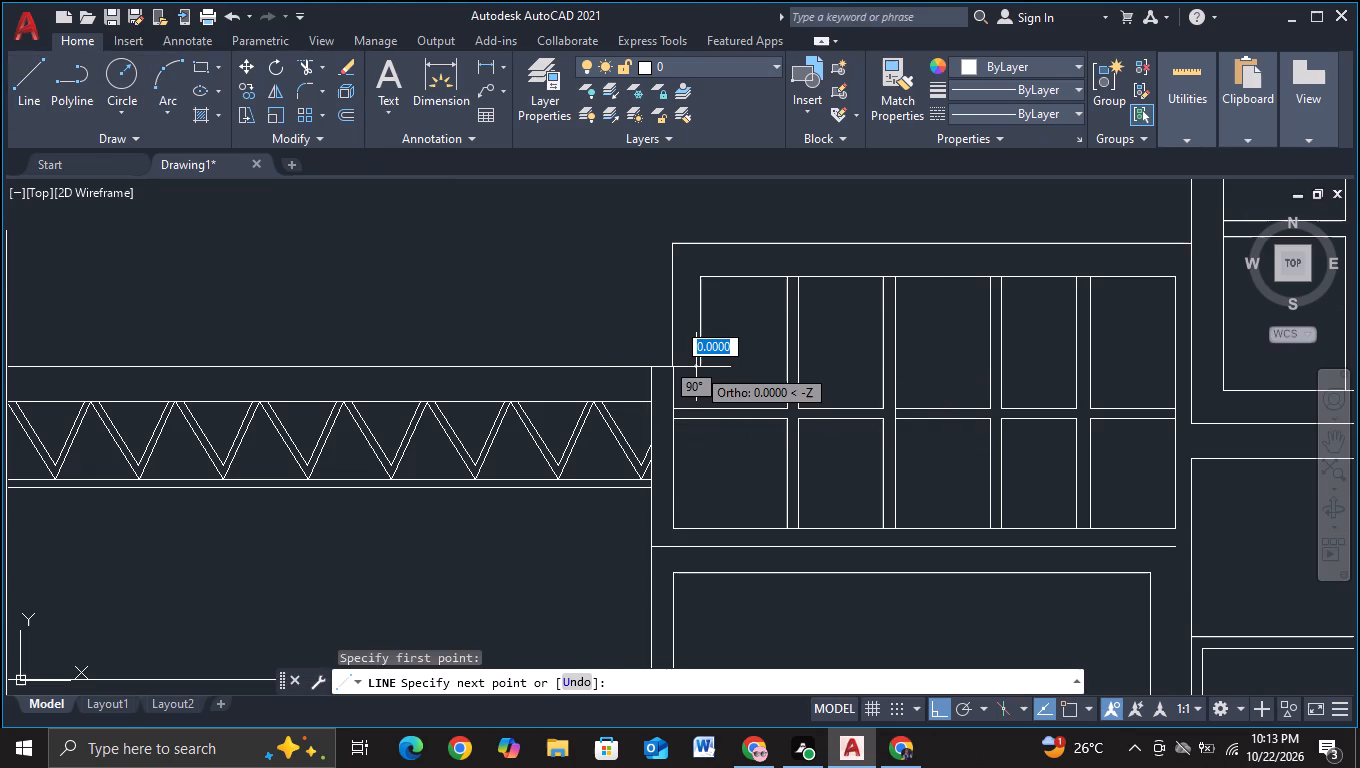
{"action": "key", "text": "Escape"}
Draw a vertical line from the right end of the window's left notch ledge down to just below the window's bottom line.
{"action": "left_click", "coordinate": [12, 89]}
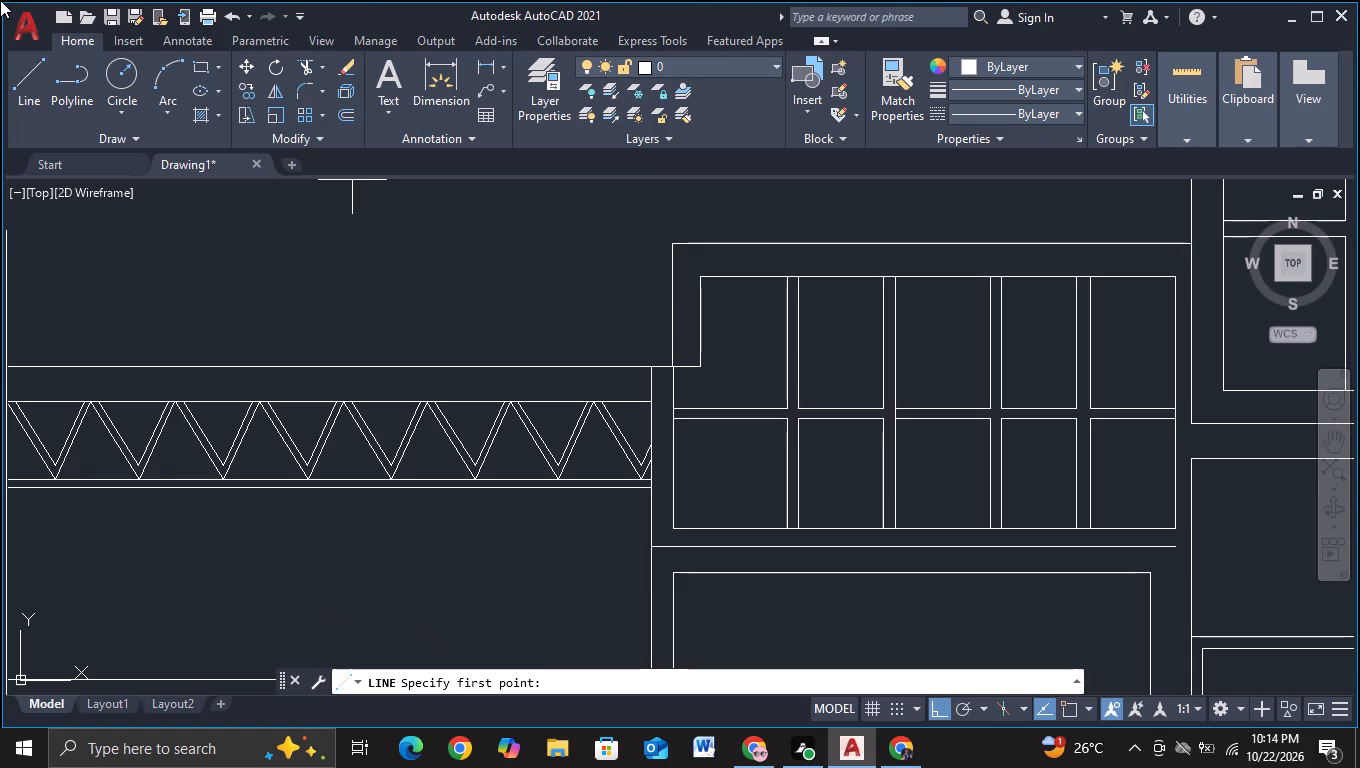
{"action": "middle_click_drag", "start_coordinate": [764, 453], "coordinate": [702, 386]}
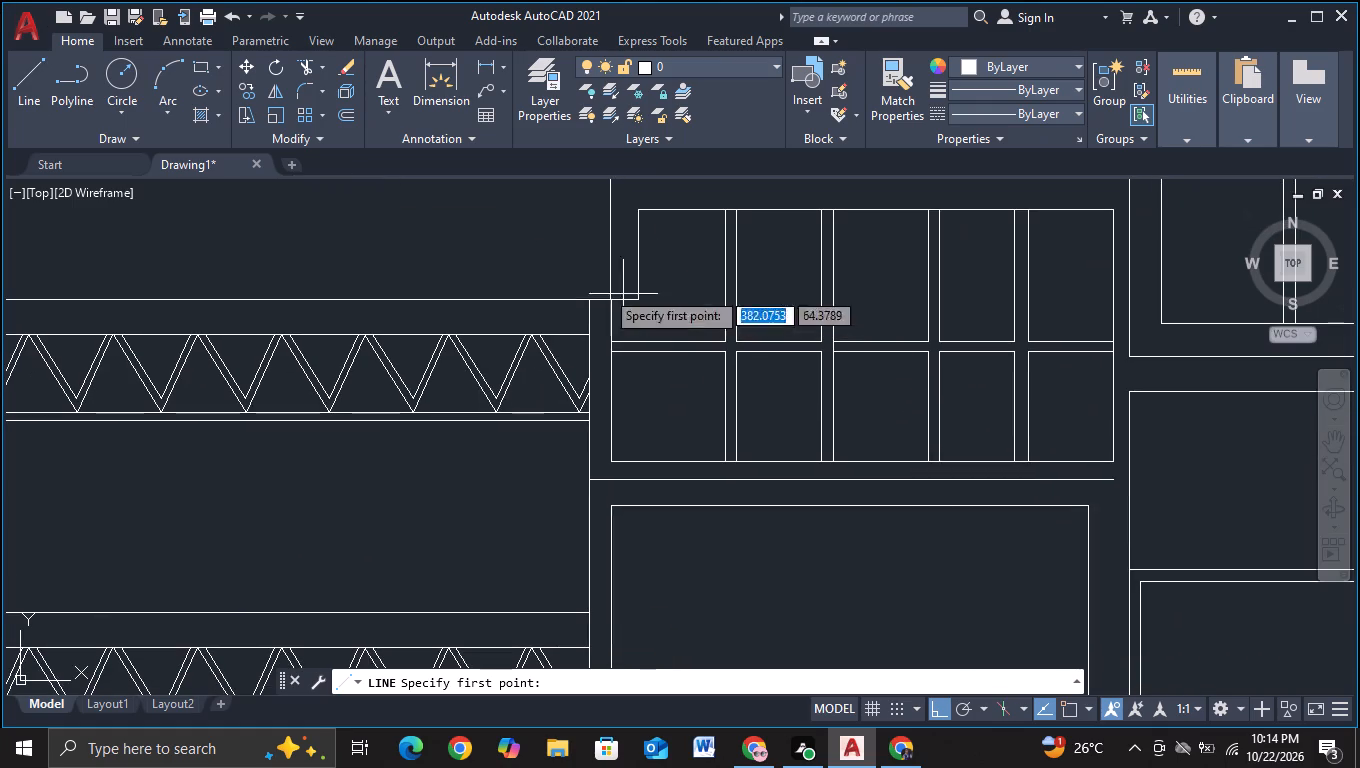
{"action": "left_click", "coordinate": [9, 68]}
{"action": "left_click", "coordinate": [29, 80]}
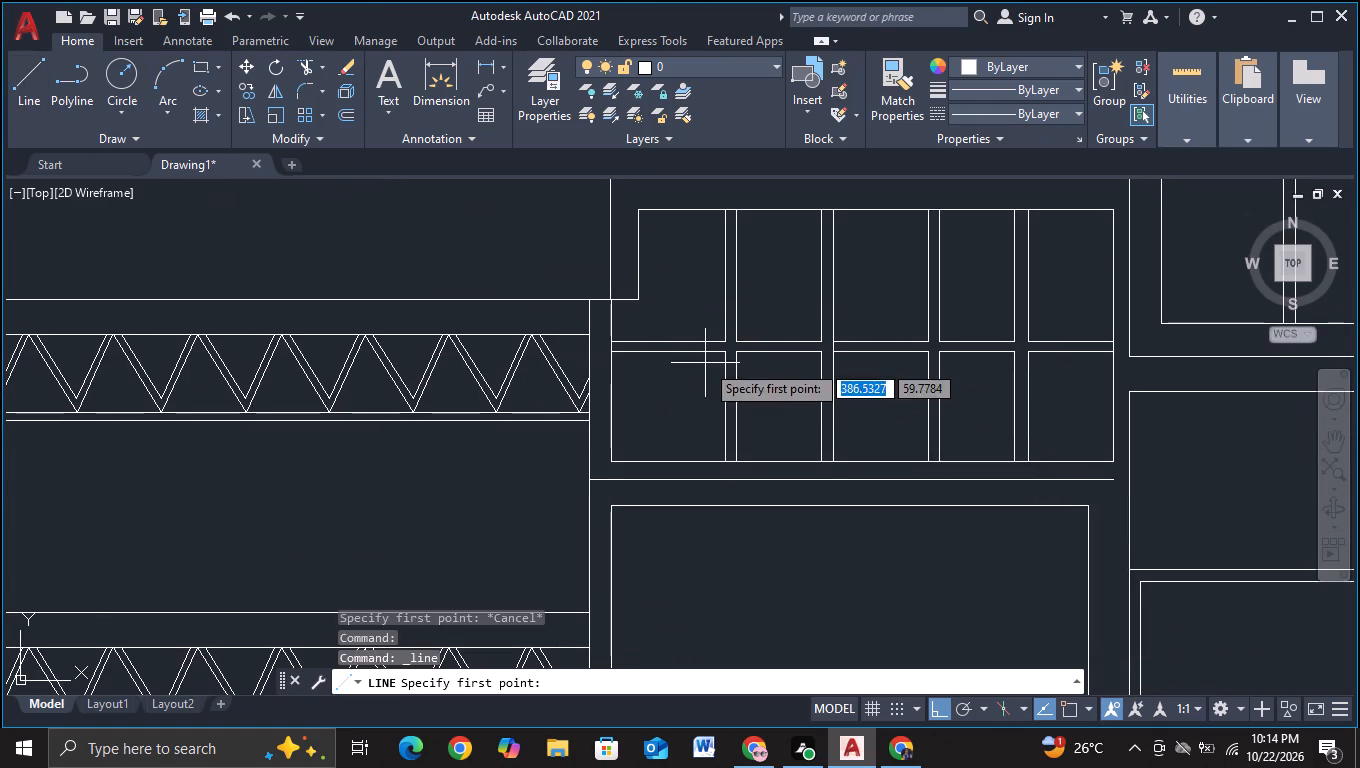
{"action": "middle_click_drag", "start_coordinate": [705, 368], "coordinate": [581, 363]}
{"action": "scroll", "coordinate": [569, 332], "scroll_direction": "up", "scroll_amount": 2}
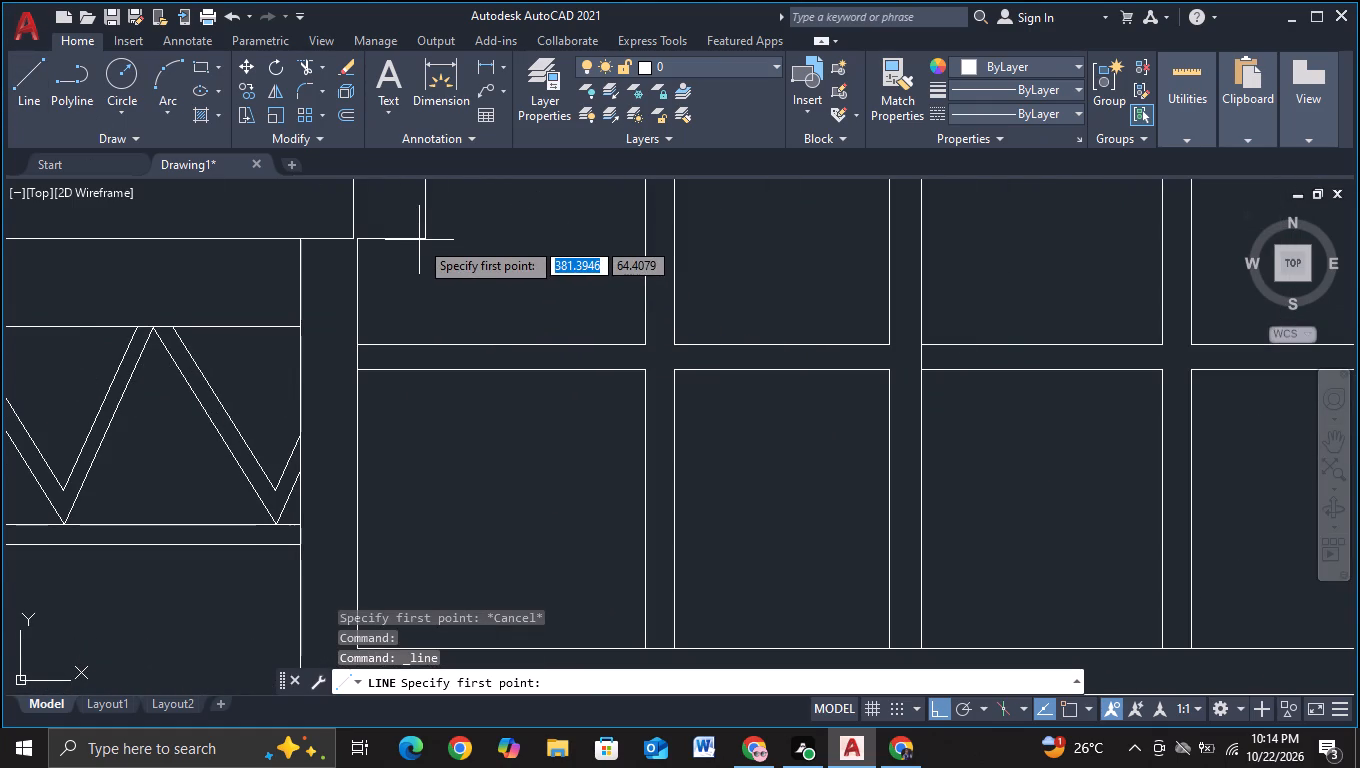
{"action": "key", "text": "F3"}
{"action": "left_click", "coordinate": [419, 240]}
{"action": "middle_click_drag", "start_coordinate": [423, 403], "coordinate": [415, 188]}
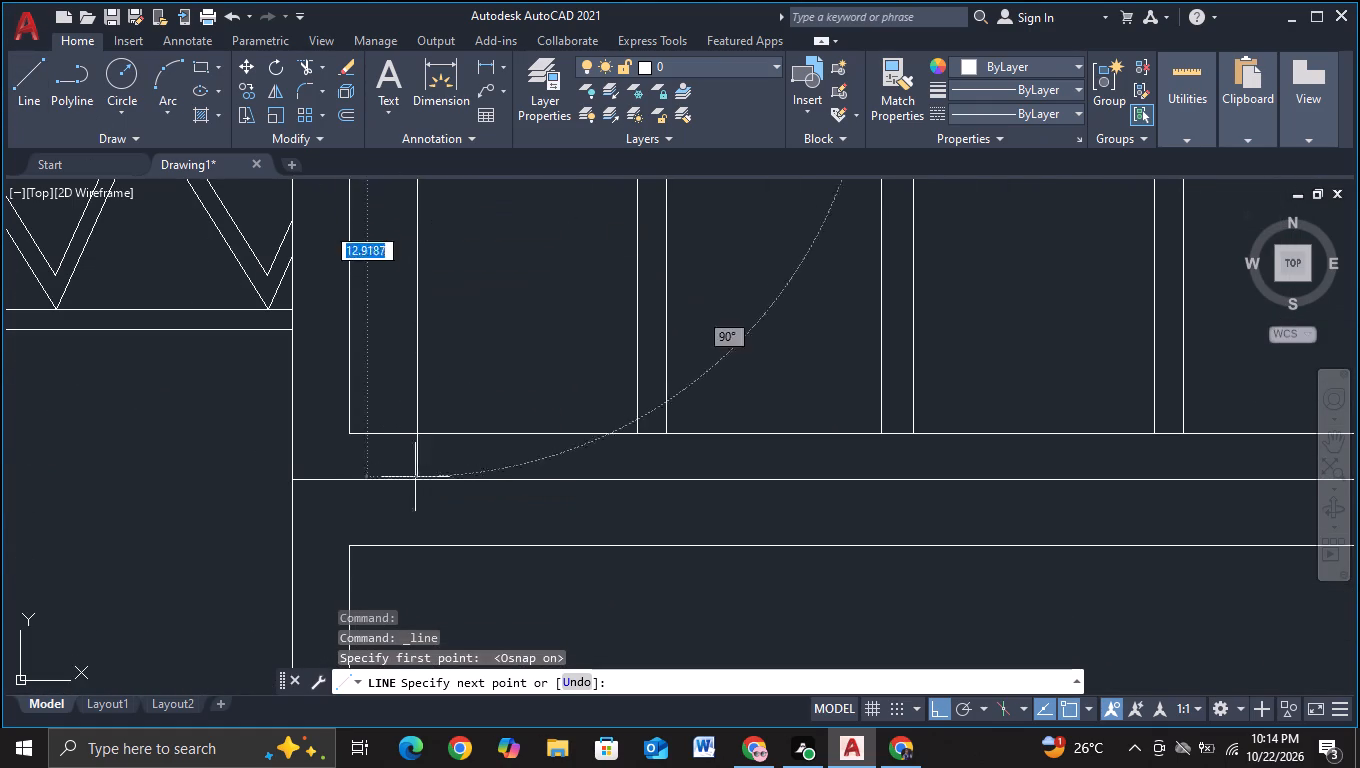
{"action": "left_click", "coordinate": [412, 464]}
{"action": "key", "text": "Escape"}
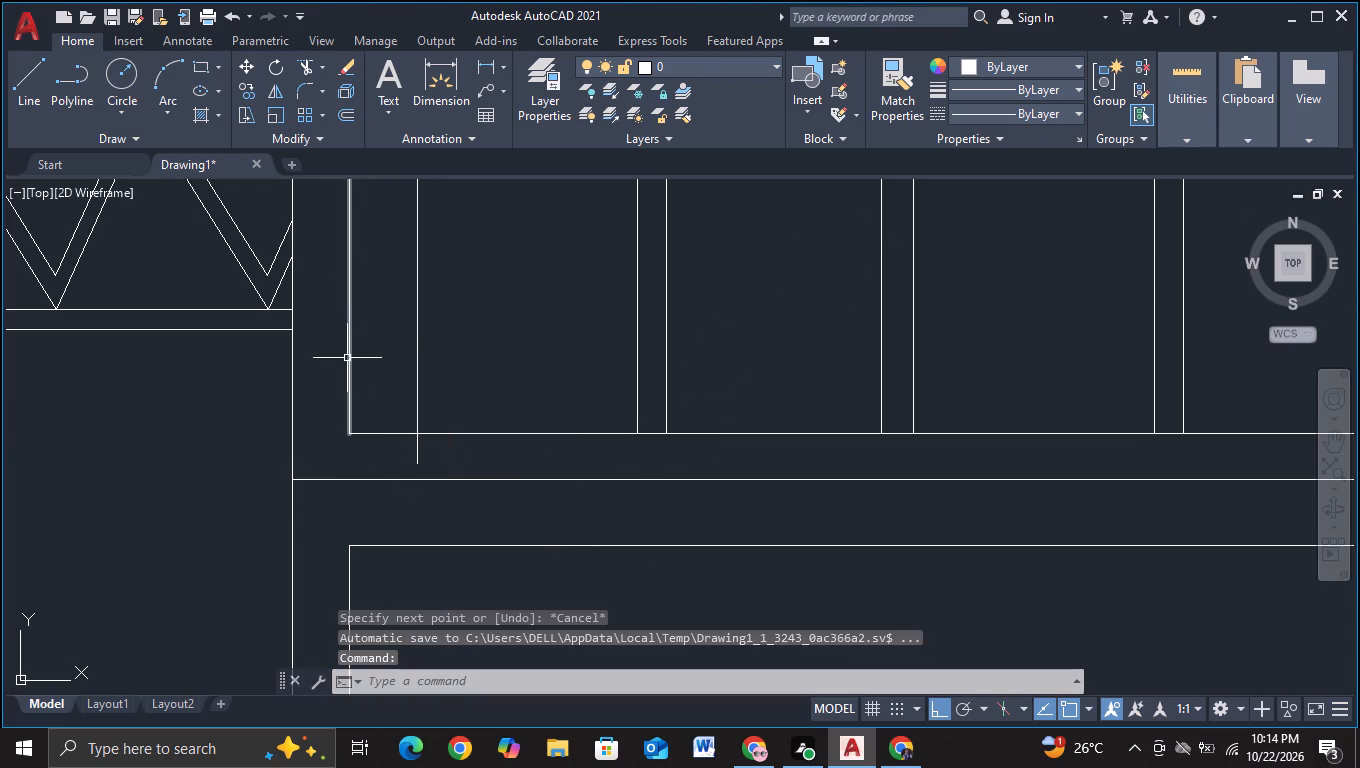
Trim the double horizontal bar and bottom line left of the new window side line, plus that line's overshoot below the window.
{"action": "scroll", "coordinate": [387, 336], "scroll_direction": "down", "scroll_amount": 2}
{"action": "middle_click_drag", "start_coordinate": [377, 332], "coordinate": [379, 351]}
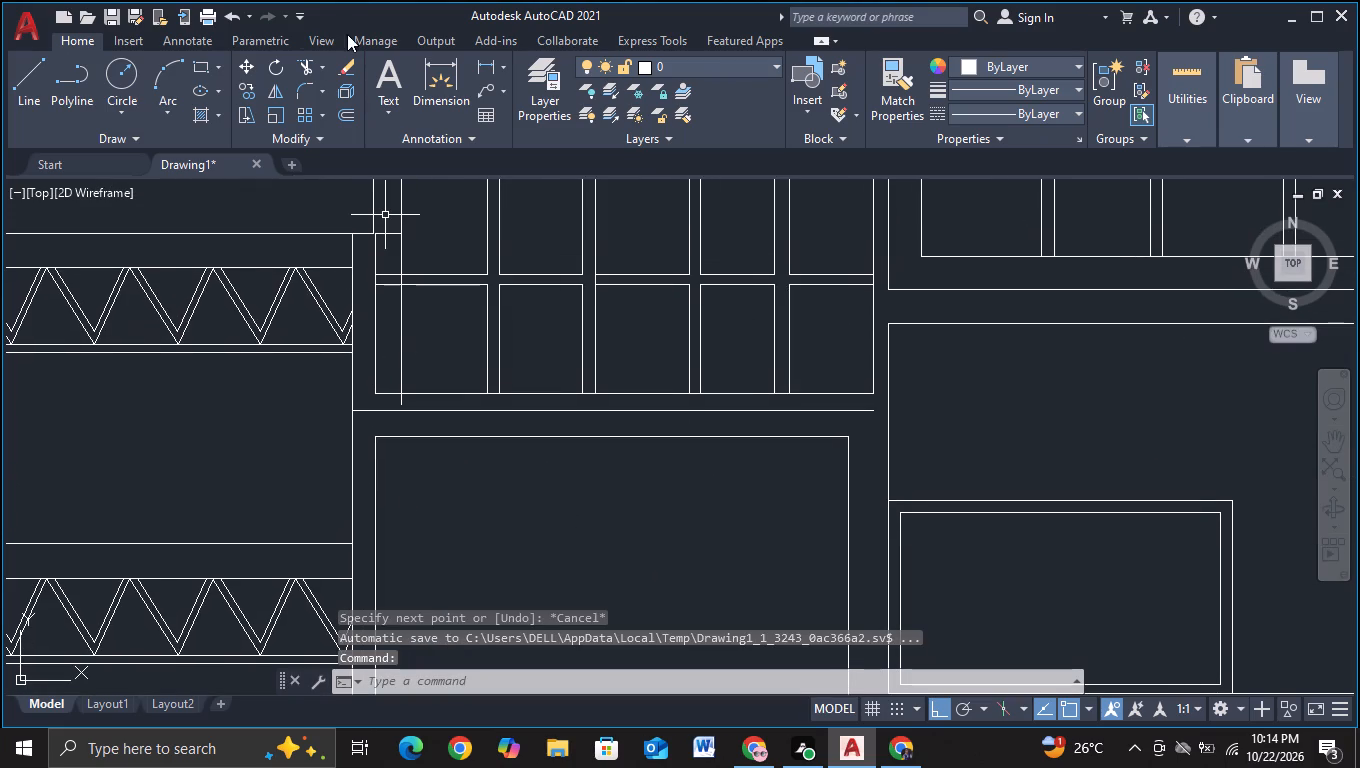
{"action": "left_click", "coordinate": [313, 65]}
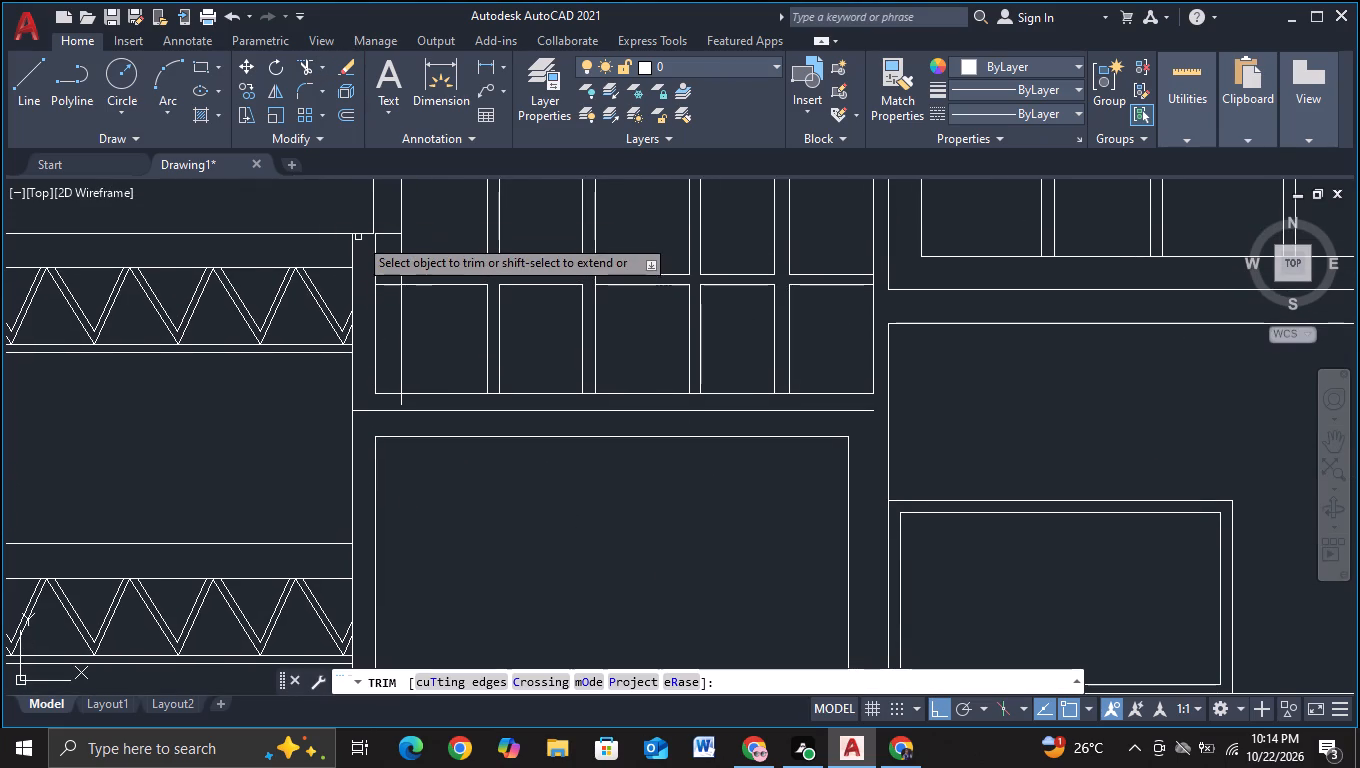
{"action": "left_click", "coordinate": [358, 235]}
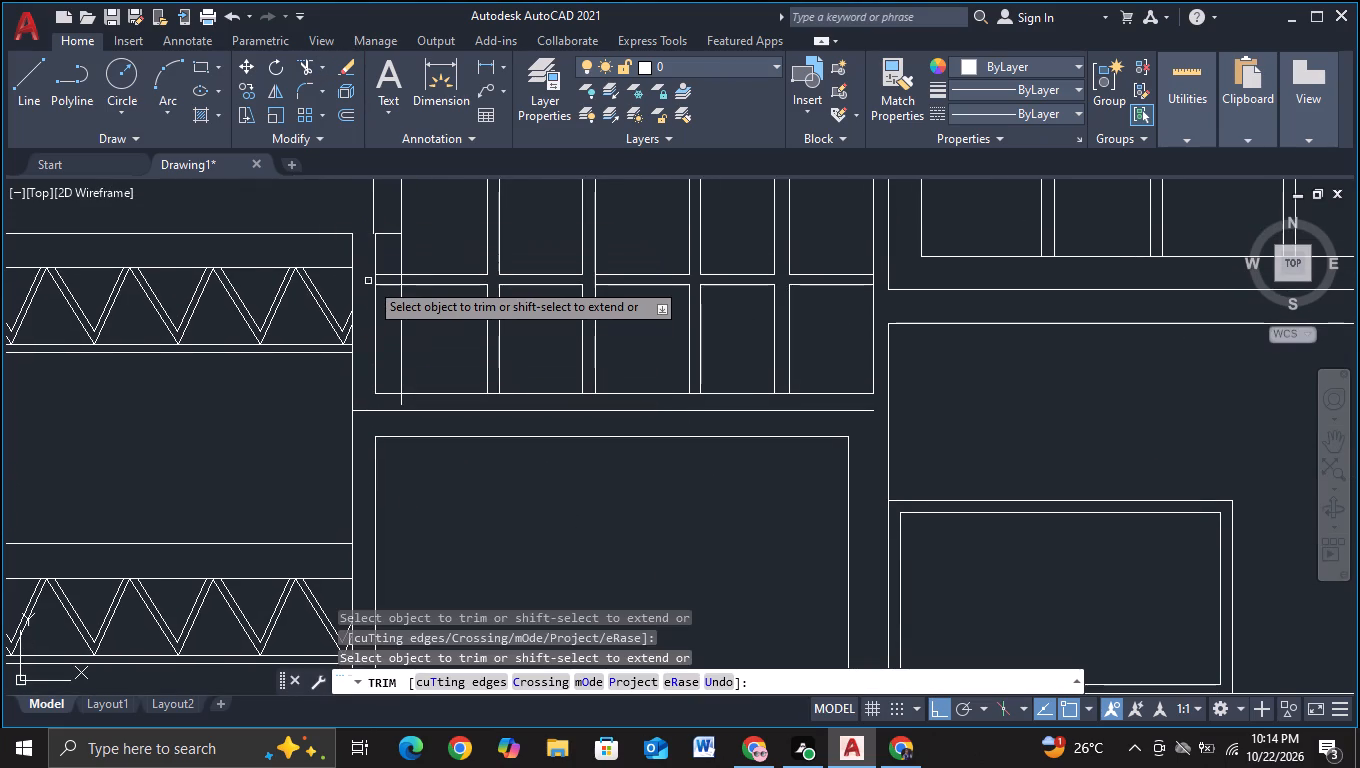
{"action": "key", "text": "ctrl+z"}
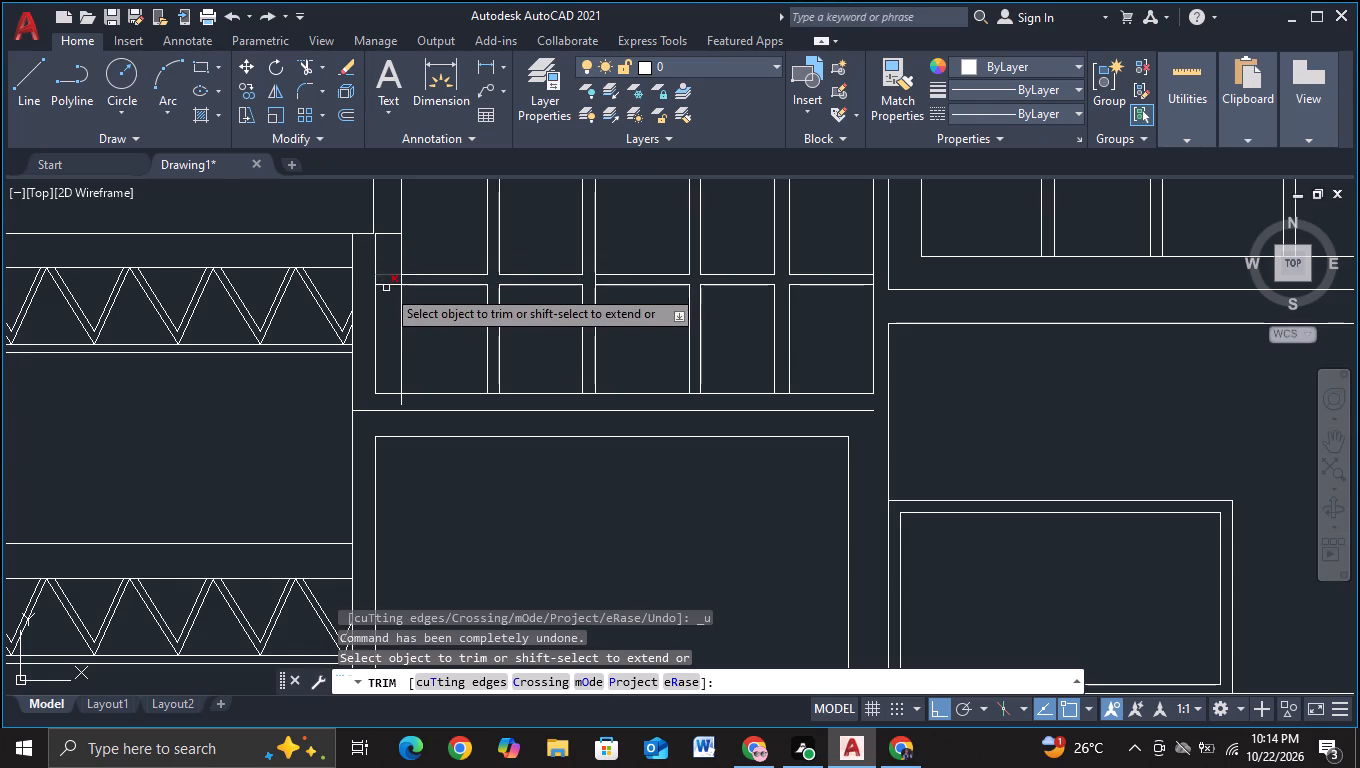
{"action": "left_click_drag", "start_coordinate": [387, 258], "coordinate": [393, 333]}
{"action": "scroll", "coordinate": [399, 290], "scroll_direction": "up", "scroll_amount": 1}
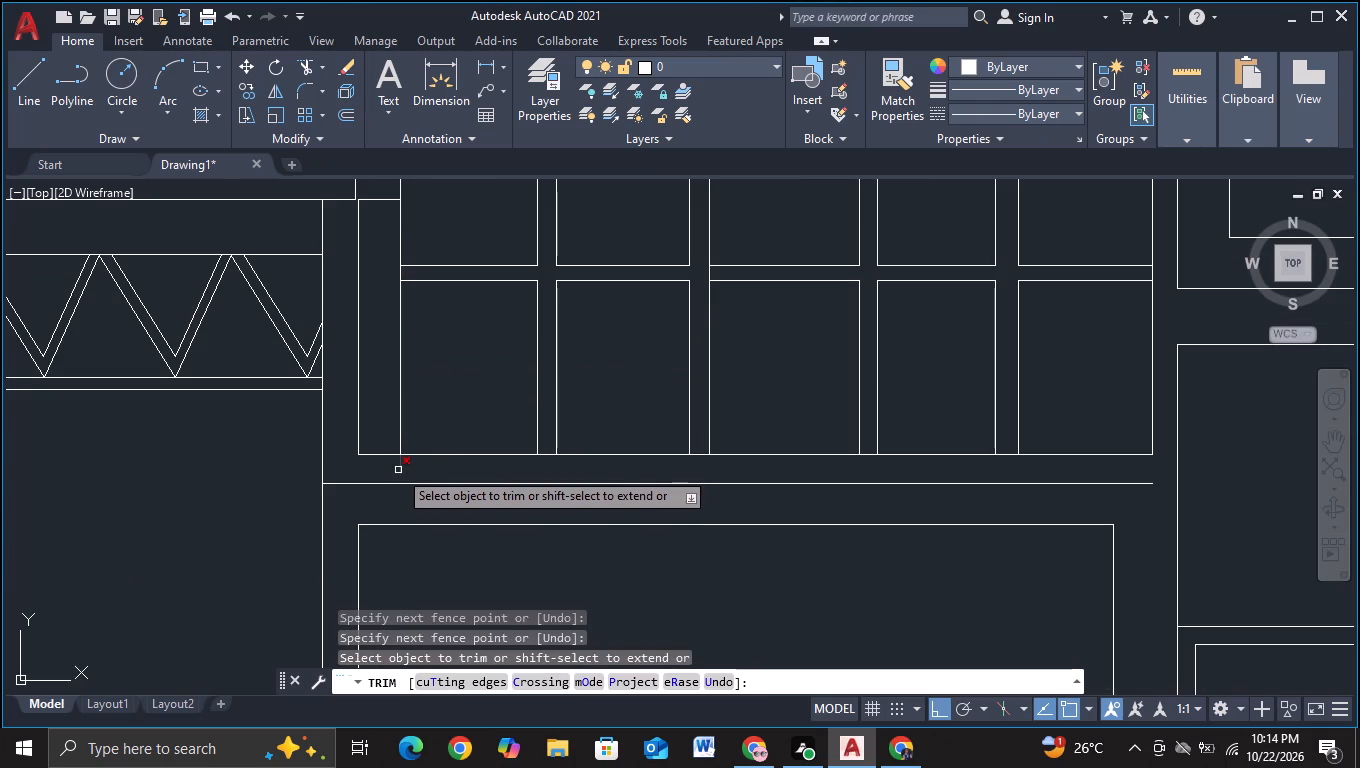
{"action": "left_click", "coordinate": [376, 457]}
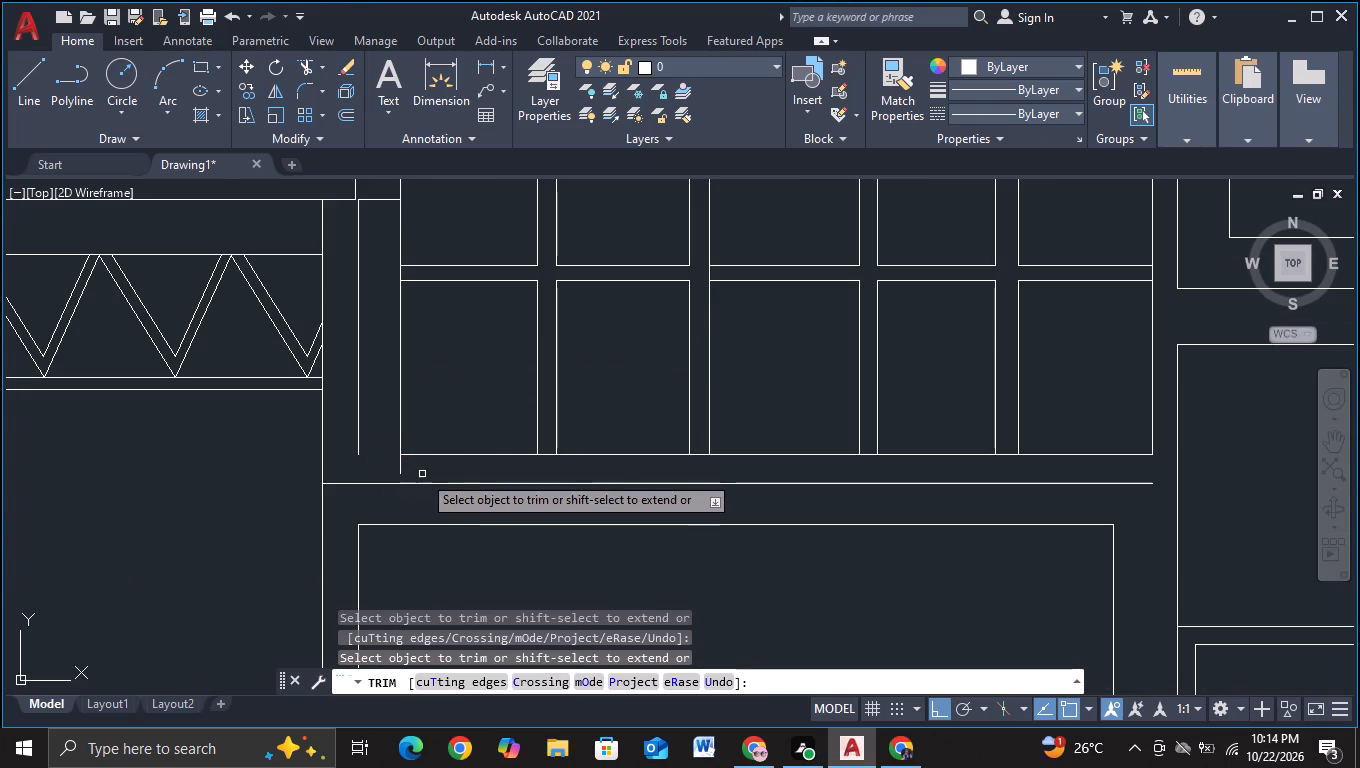
{"action": "left_click", "coordinate": [399, 470]}
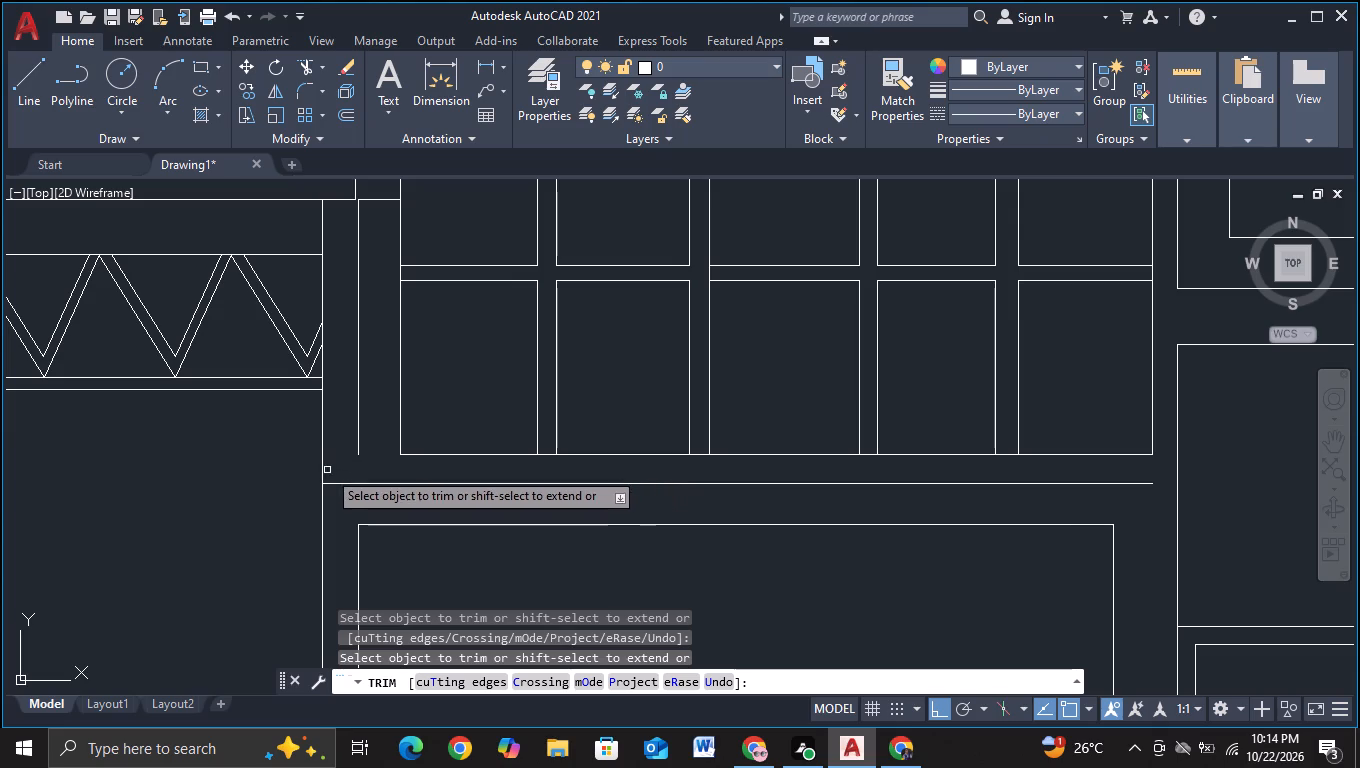
Extend the former window side line down to the lower box's top edge, trimming the excess below that edge.
{"action": "left_click", "coordinate": [25, 81]}
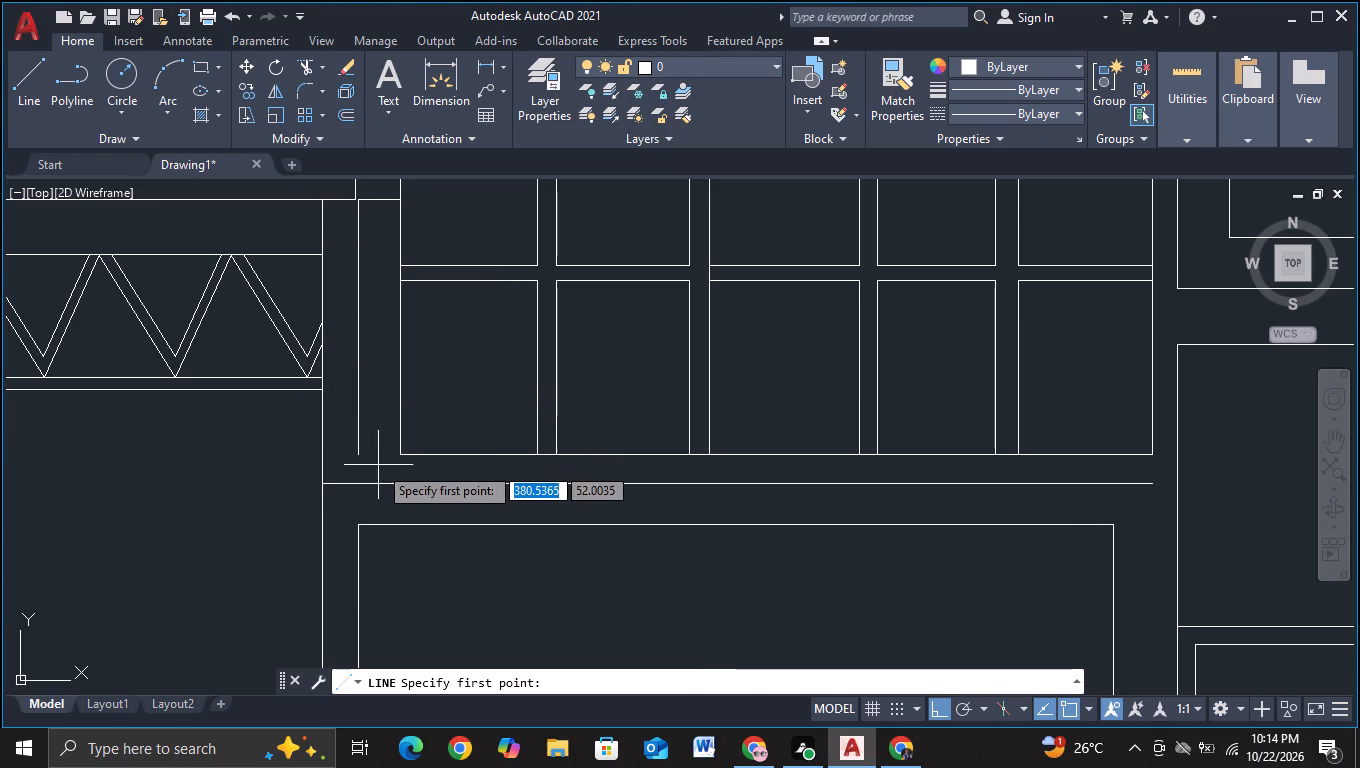
{"action": "left_click", "coordinate": [358, 445]}
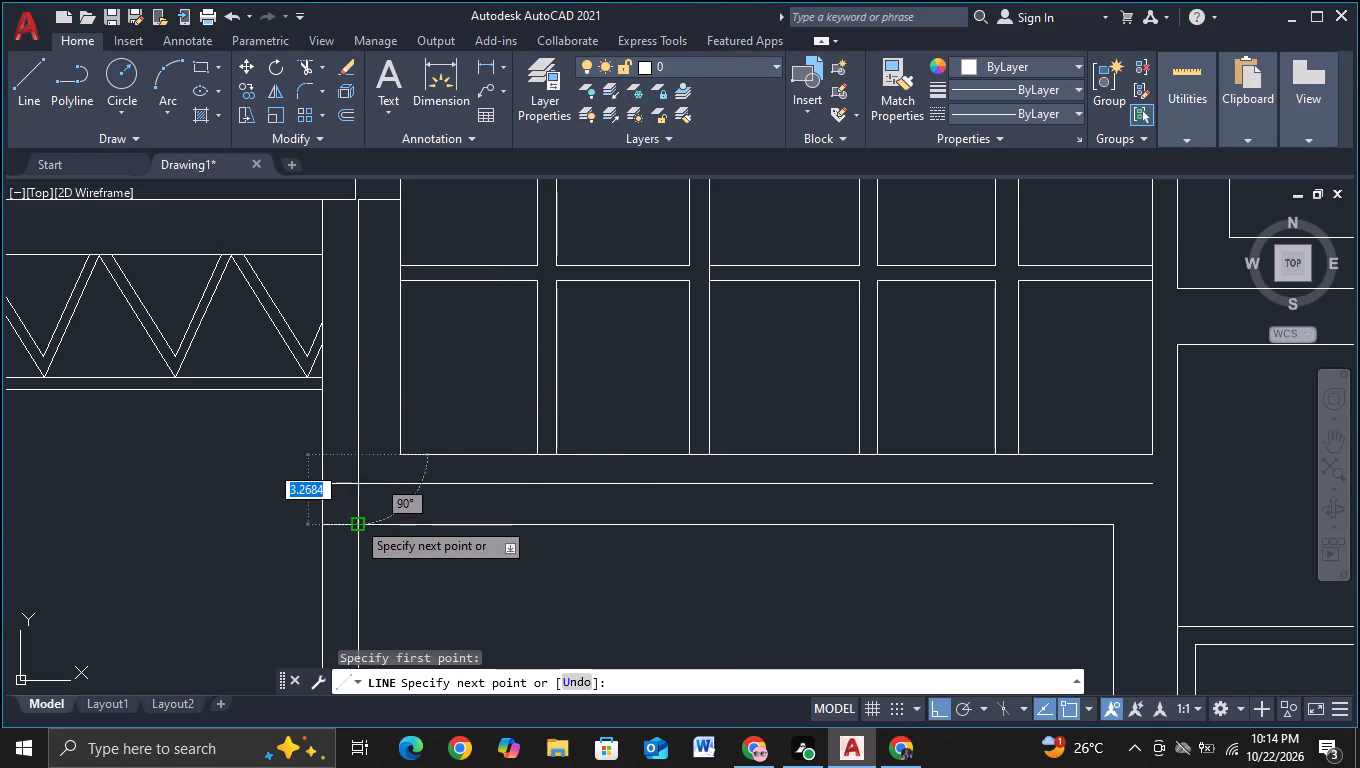
{"action": "left_click", "coordinate": [356, 520]}
{"action": "key", "text": "grave"}
{"action": "key", "text": "Escape"}
{"action": "key", "text": "Escape"}
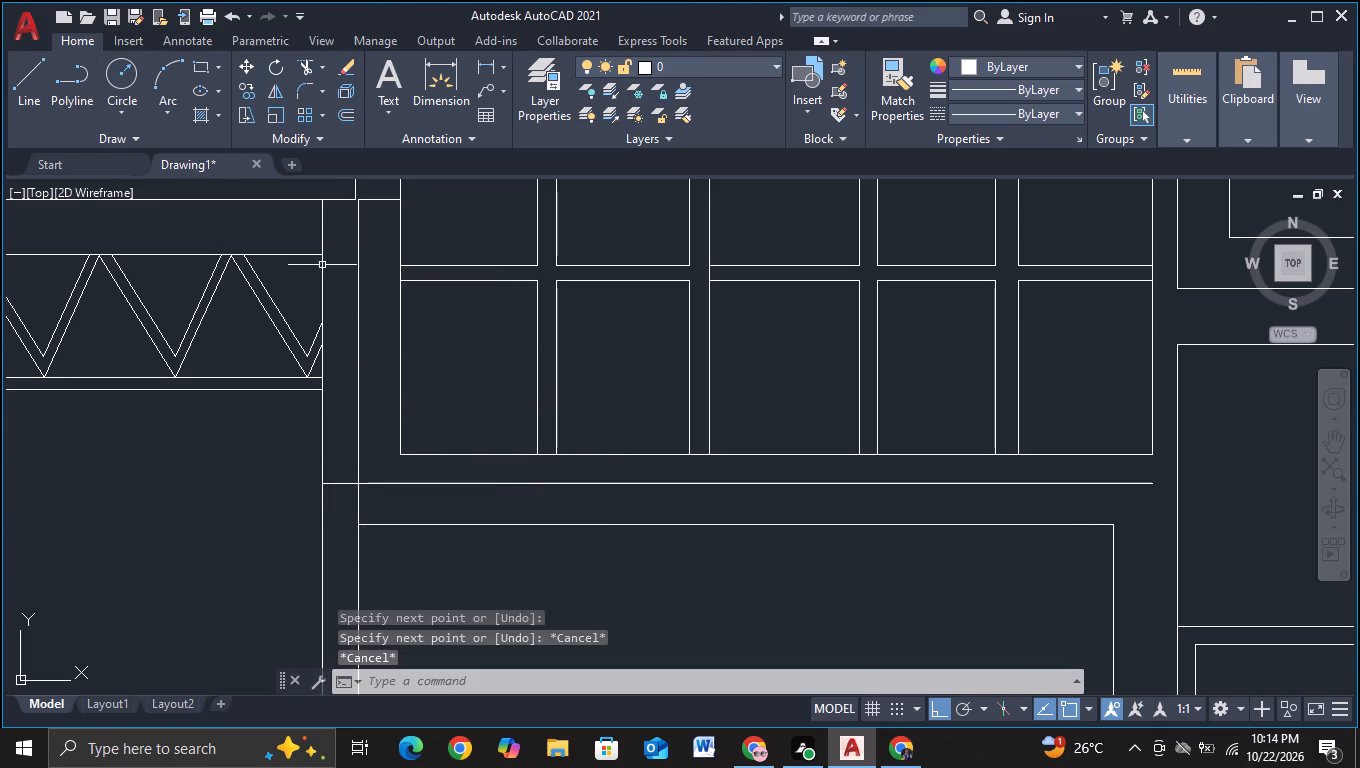
{"action": "left_click", "coordinate": [309, 63]}
{"action": "left_click_drag", "start_coordinate": [351, 501], "coordinate": [401, 503]}
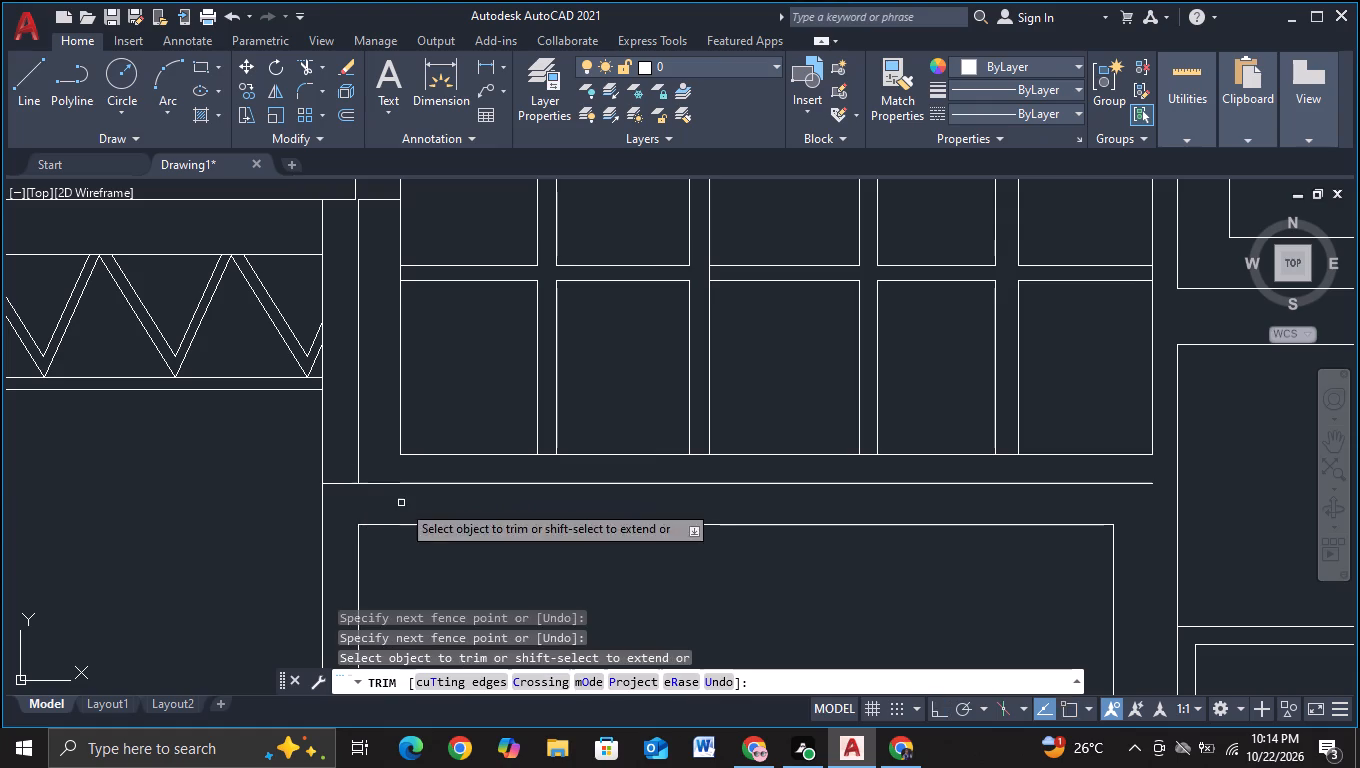
Trim the short notch ledge and the vertical line segment between the upper truss's bottom and the lower box's top edge.
{"action": "middle_click_drag", "start_coordinate": [365, 373], "coordinate": [357, 528]}
{"action": "left_click_drag", "start_coordinate": [358, 334], "coordinate": [367, 419]}
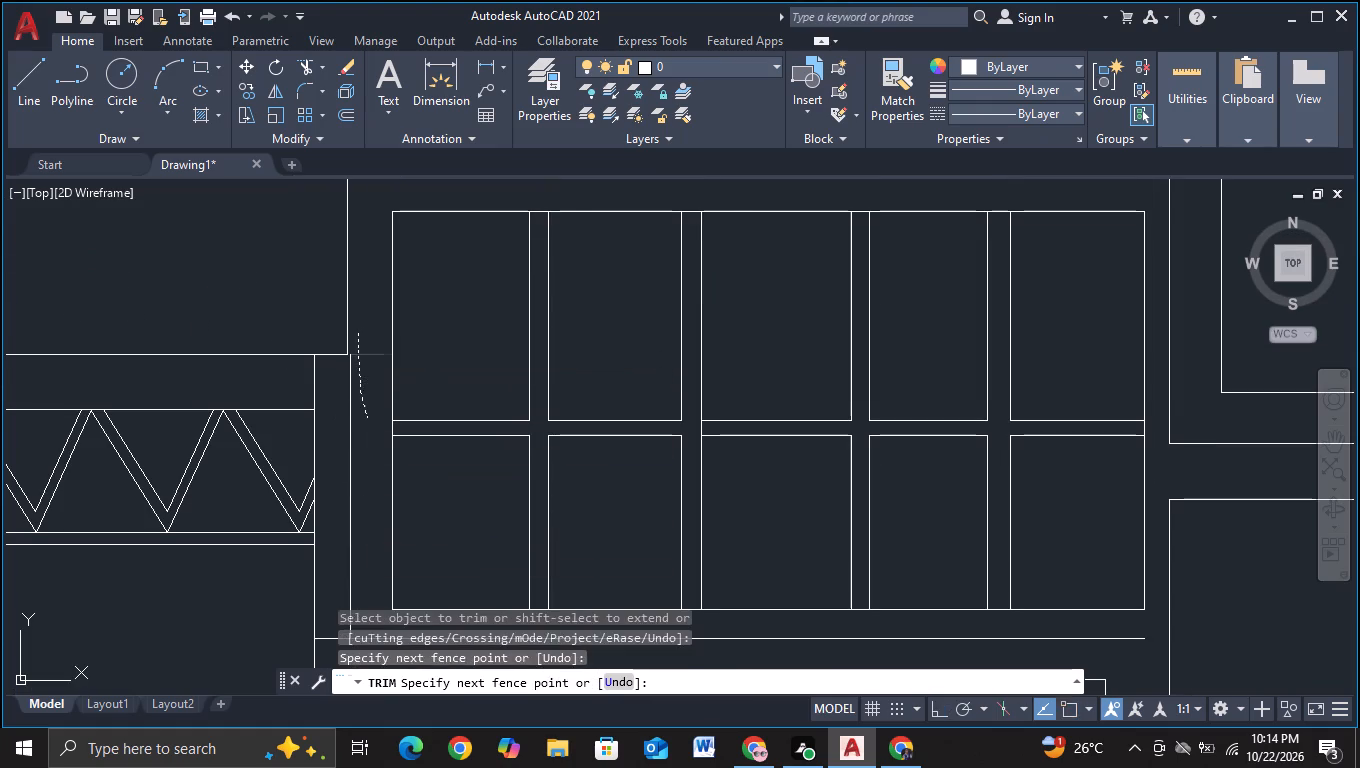
{"action": "scroll", "coordinate": [371, 397], "scroll_direction": "down", "scroll_amount": 2}
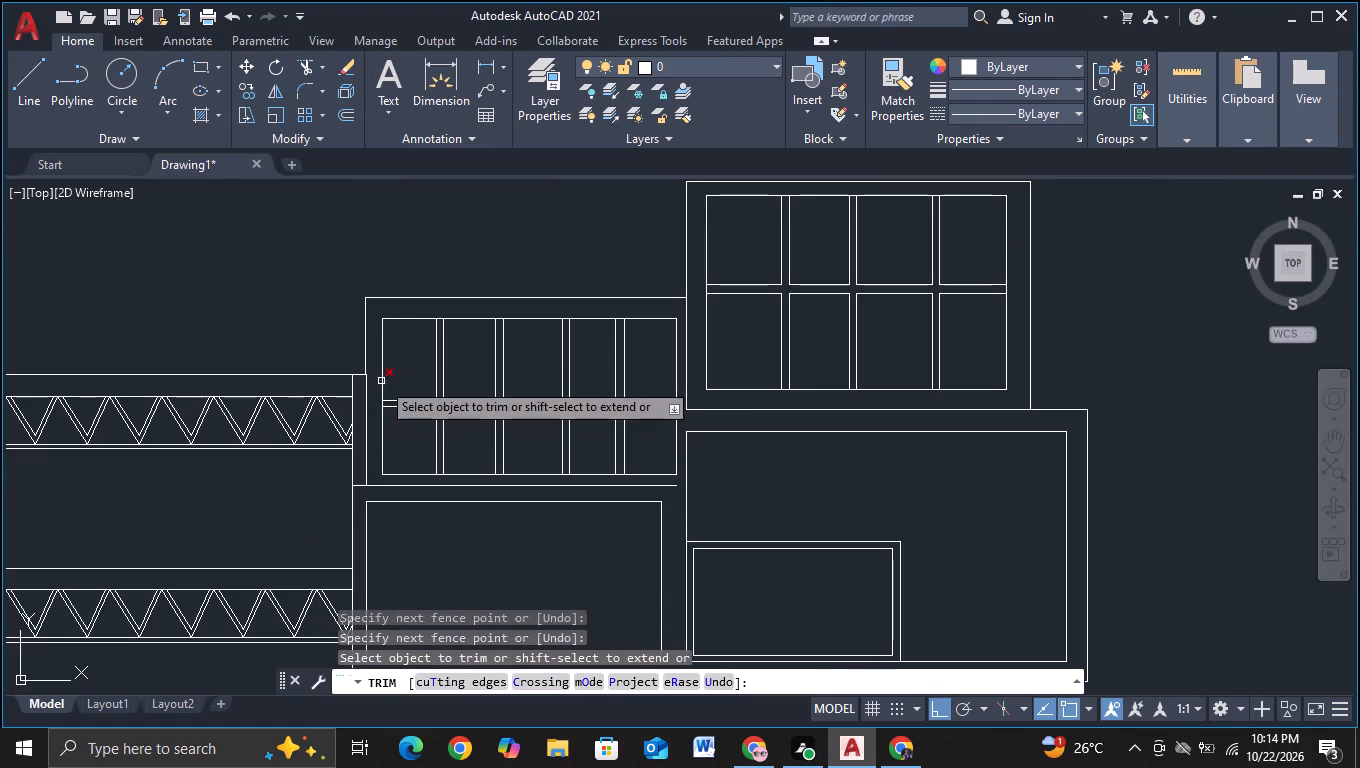
{"action": "scroll", "coordinate": [343, 400], "scroll_direction": "down", "scroll_amount": 1}
{"action": "middle_click_drag", "start_coordinate": [337, 479], "coordinate": [337, 423]}
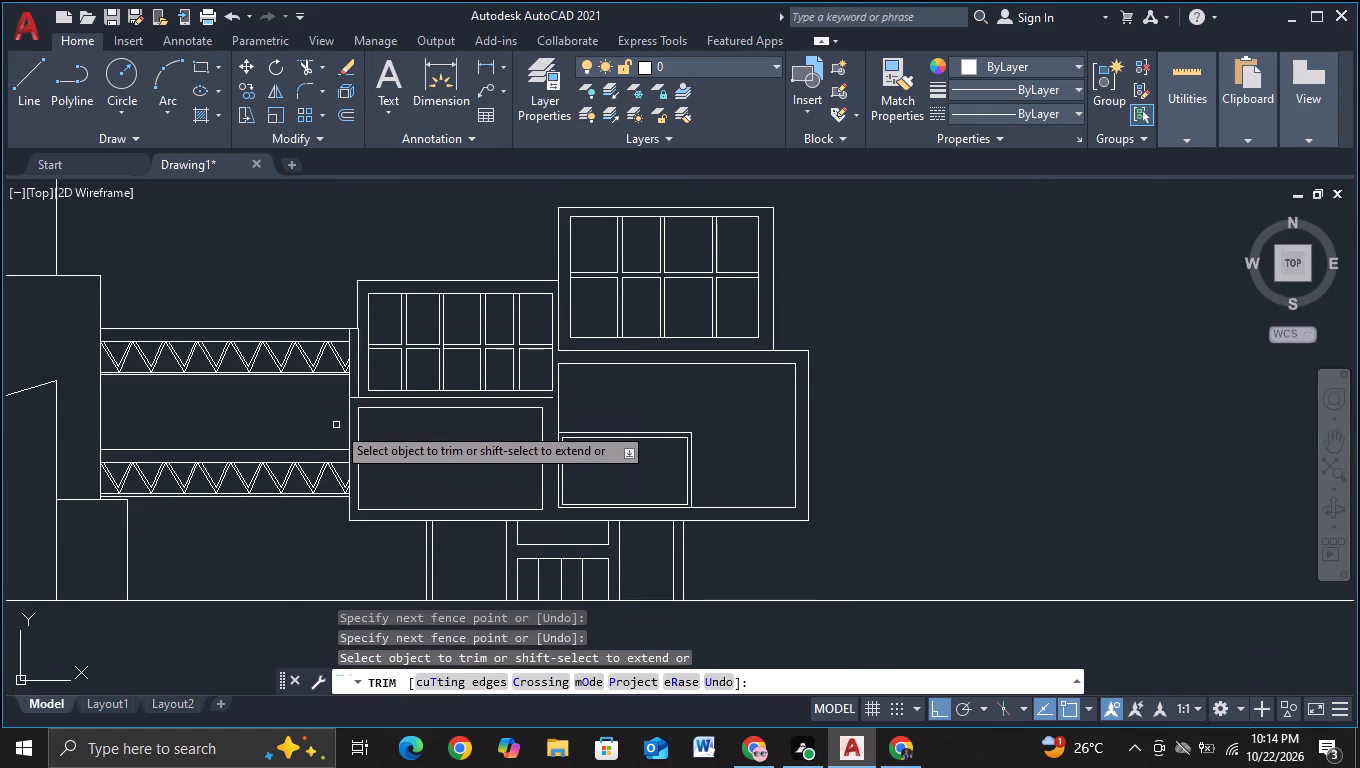
{"action": "scroll", "coordinate": [340, 397], "scroll_direction": "up", "scroll_amount": 2}
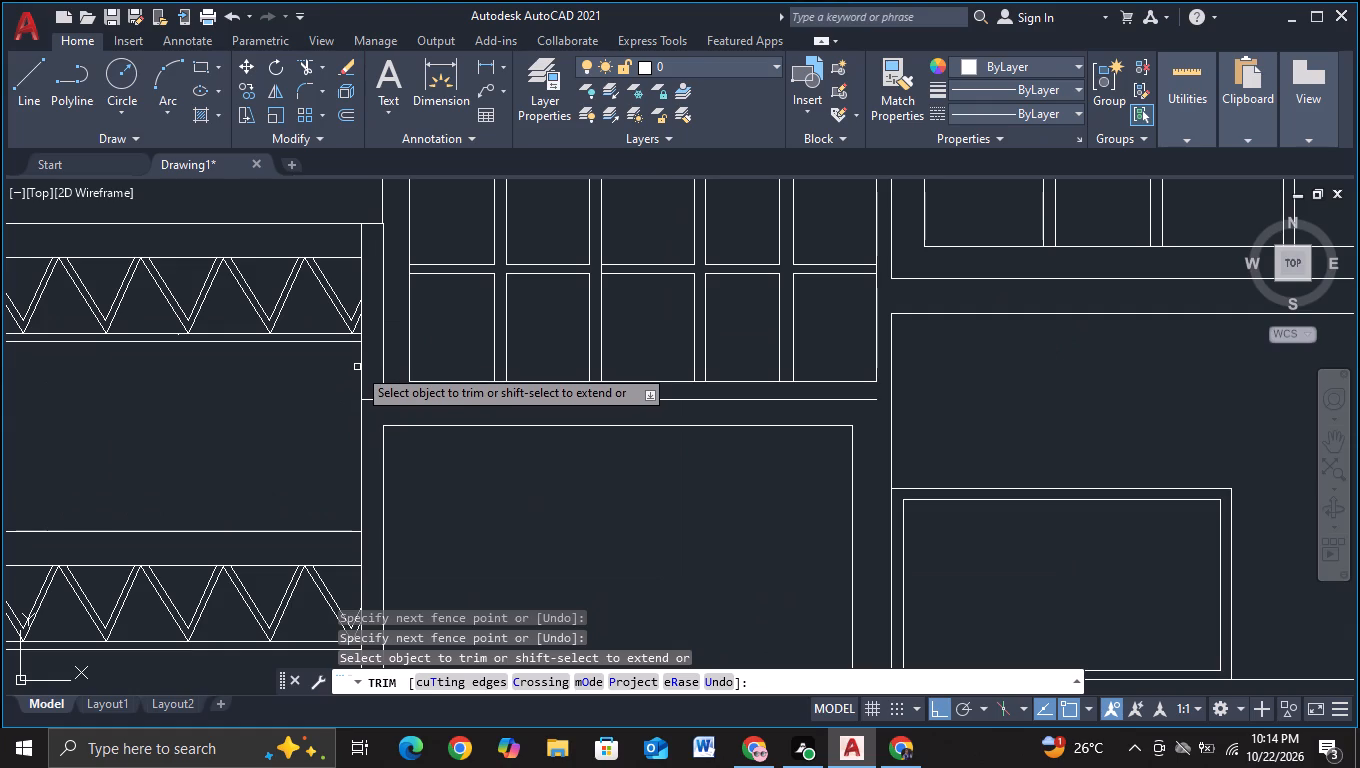
{"action": "left_click", "coordinate": [363, 363]}
{"action": "key", "text": "Escape"}
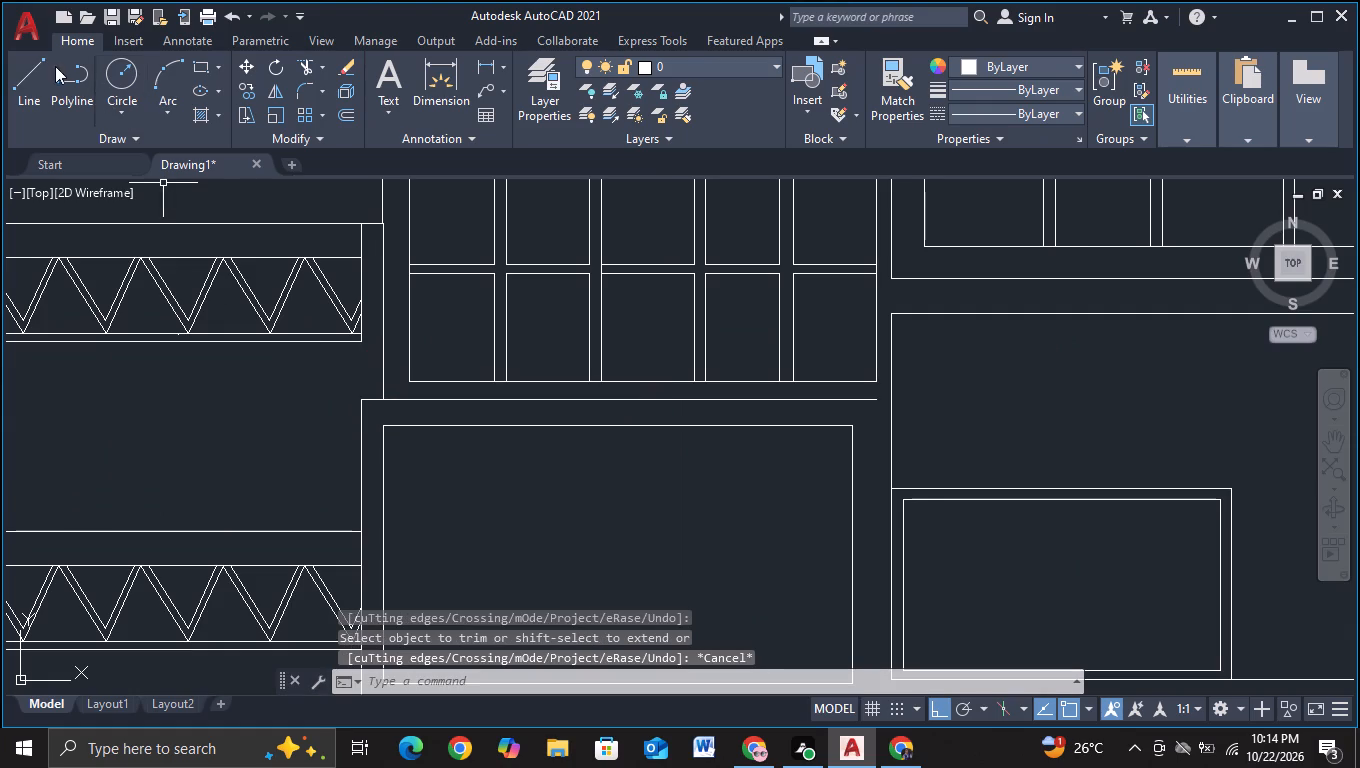
Extend the upper truss's bottom line right to the window box's left edge and trim the overshoot.
{"action": "left_click", "coordinate": [40, 93]}
{"action": "left_click", "coordinate": [366, 345]}
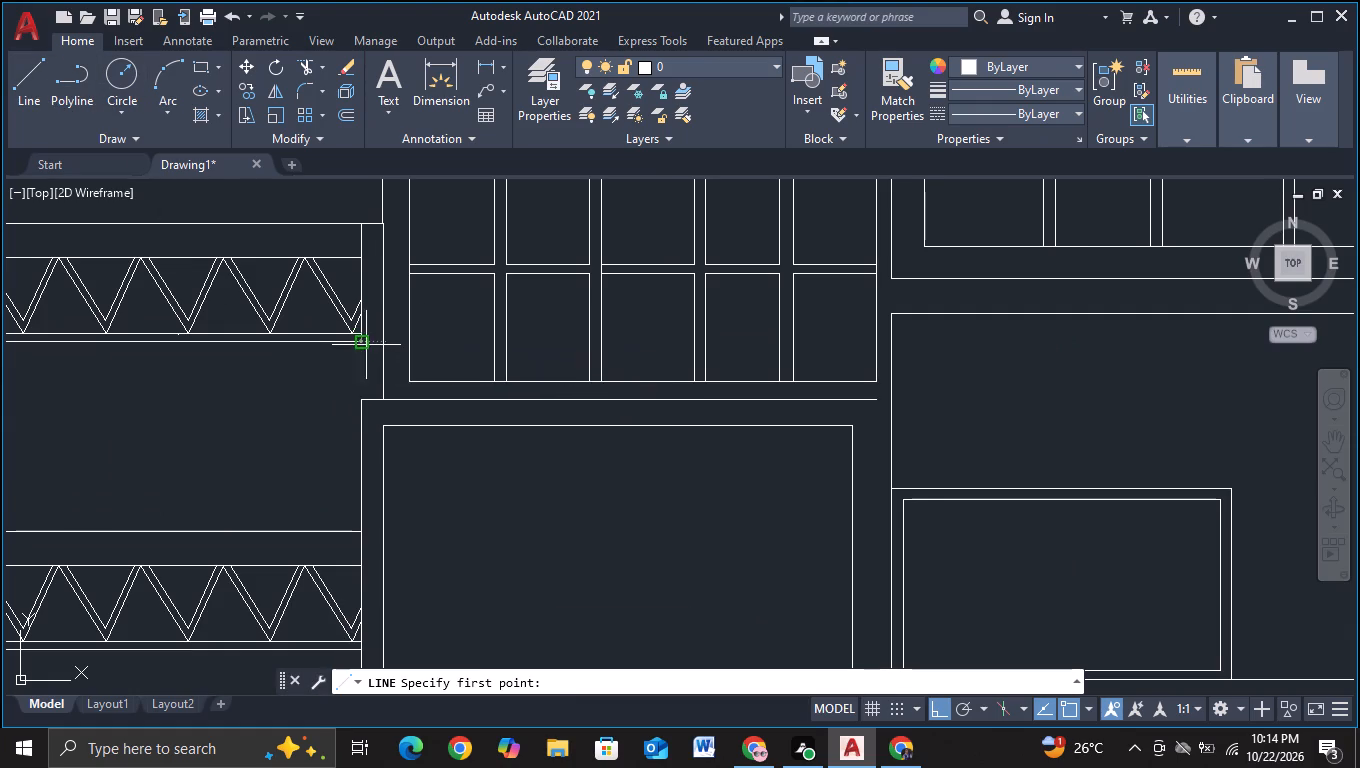
{"action": "scroll", "coordinate": [390, 328], "scroll_direction": "up", "scroll_amount": 2}
{"action": "left_click", "coordinate": [390, 328]}
{"action": "key", "text": "Escape"}
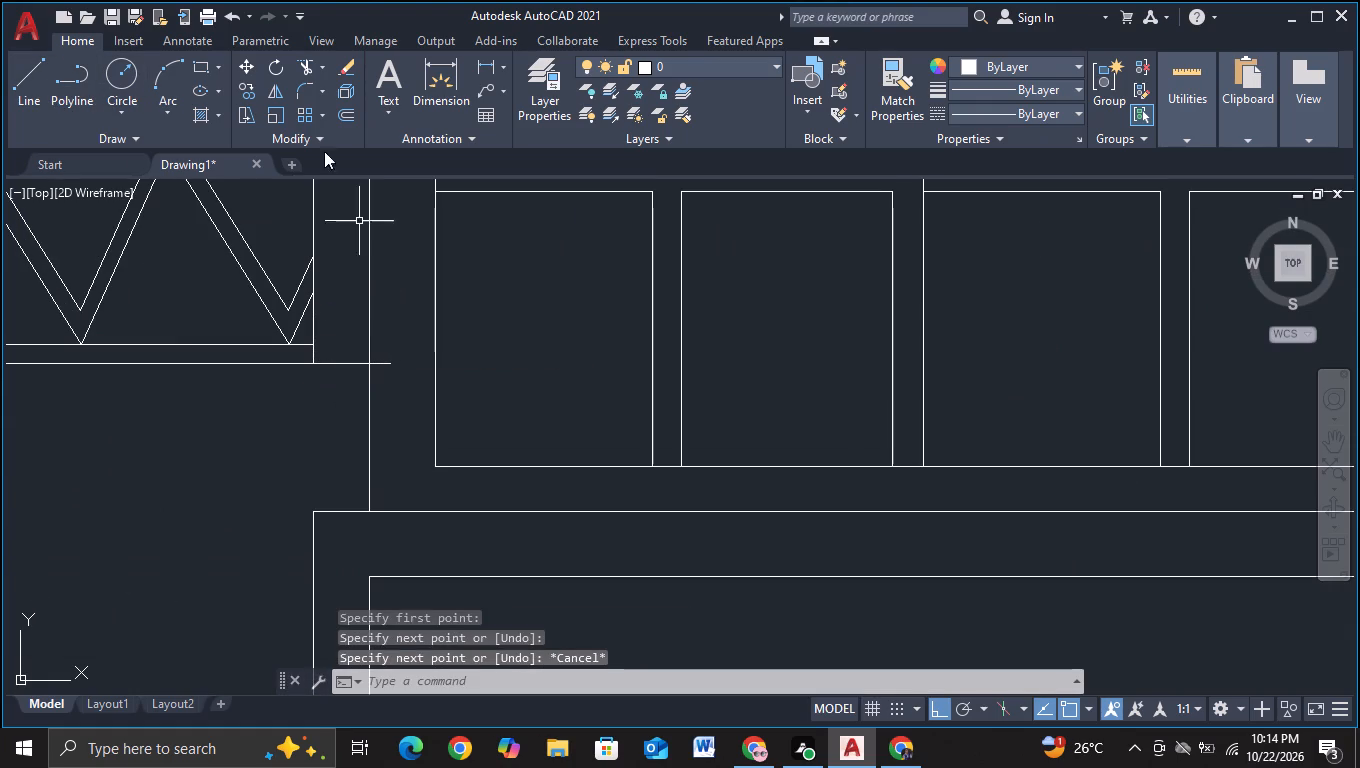
{"action": "left_click", "coordinate": [298, 58]}
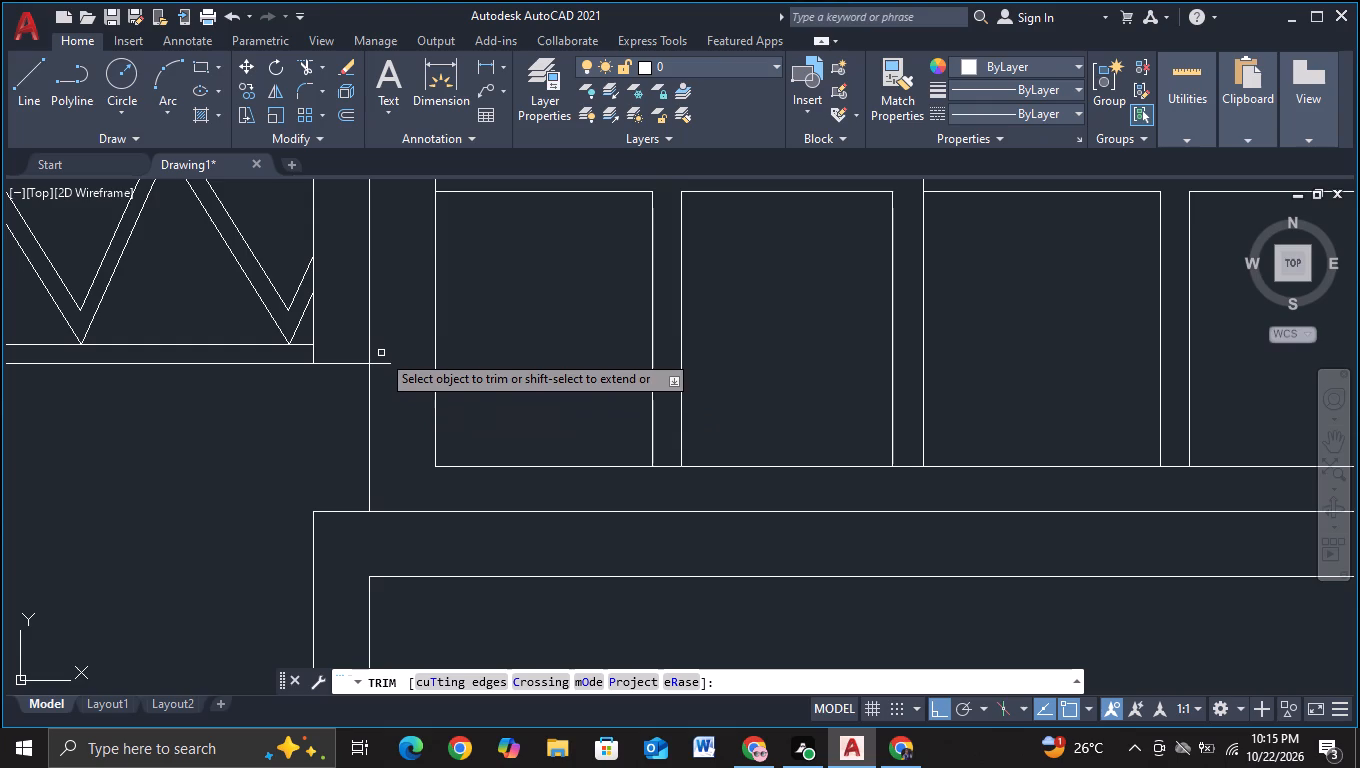
{"action": "left_click", "coordinate": [380, 362]}
{"action": "scroll", "coordinate": [383, 337], "scroll_direction": "down", "scroll_amount": 2}
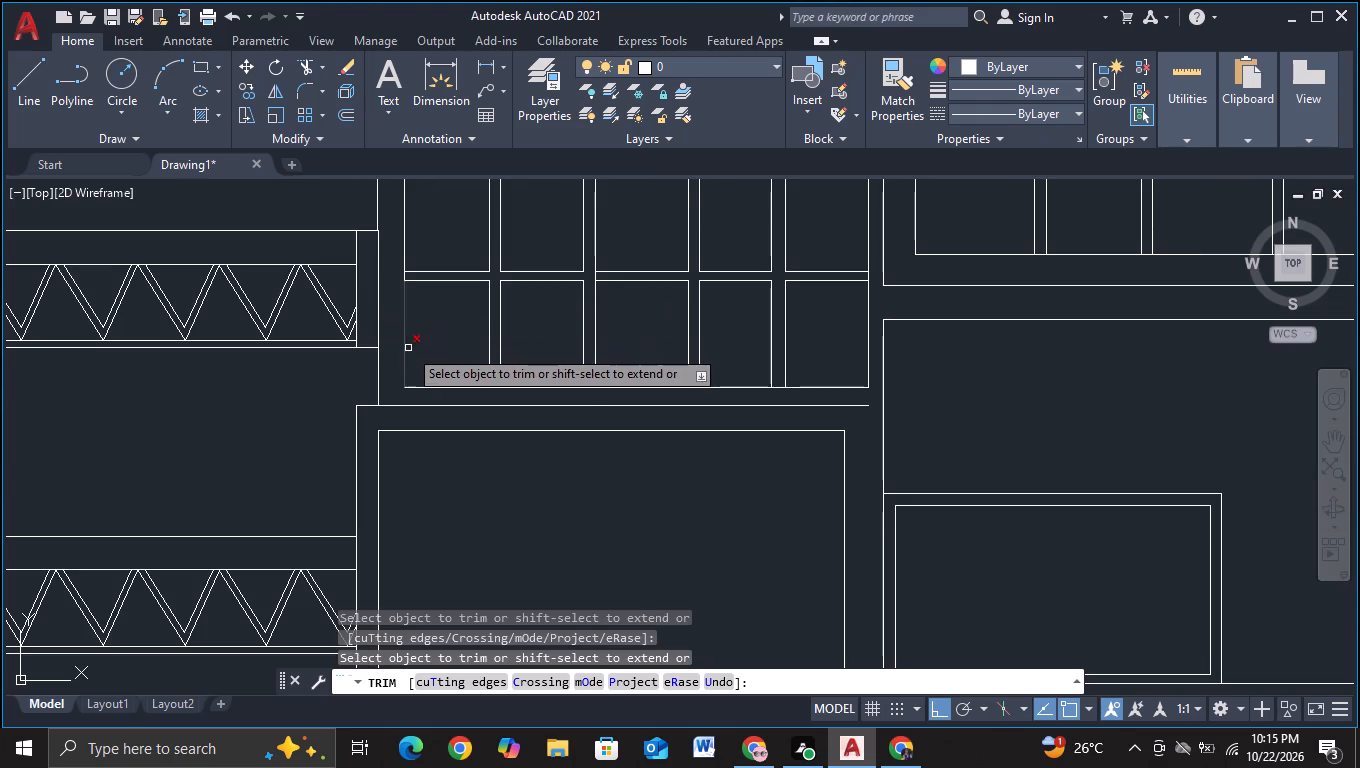
{"action": "scroll", "coordinate": [405, 351], "scroll_direction": "down", "scroll_amount": 2}
{"action": "middle_click_drag", "start_coordinate": [1002, 374], "coordinate": [805, 336]}
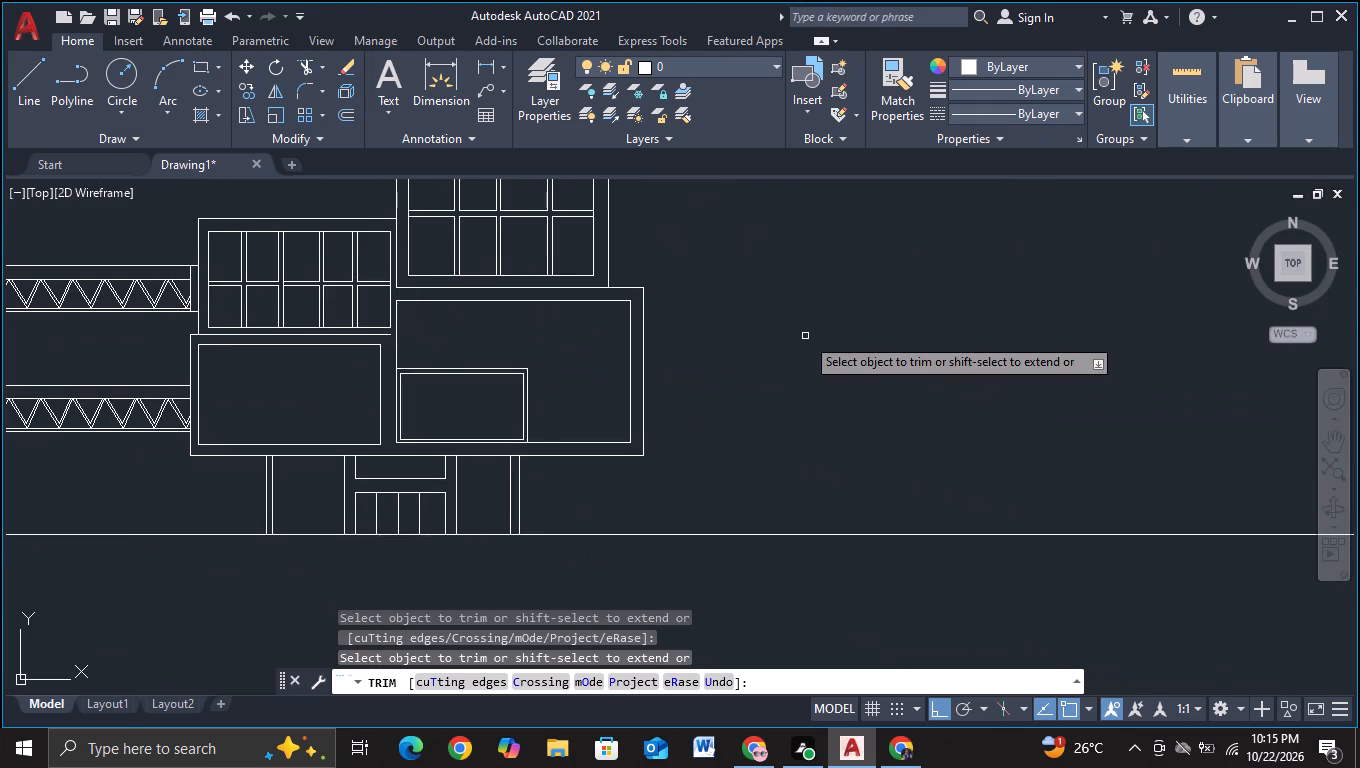
{"action": "key", "text": "Escape"}
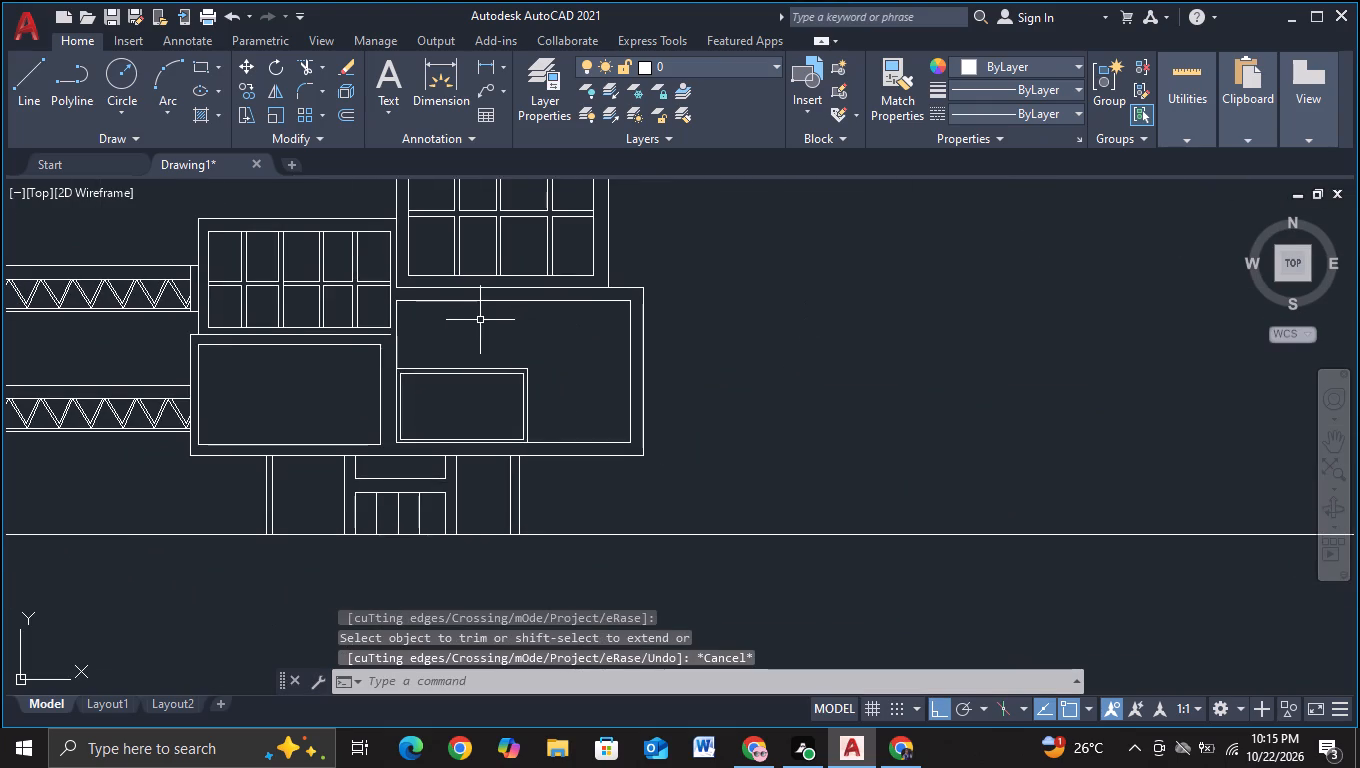
Extend the lower left box's top edge right to the adjoining larger box's left side and trim the overshoot.
{"action": "scroll", "coordinate": [420, 313], "scroll_direction": "up", "scroll_amount": 2}
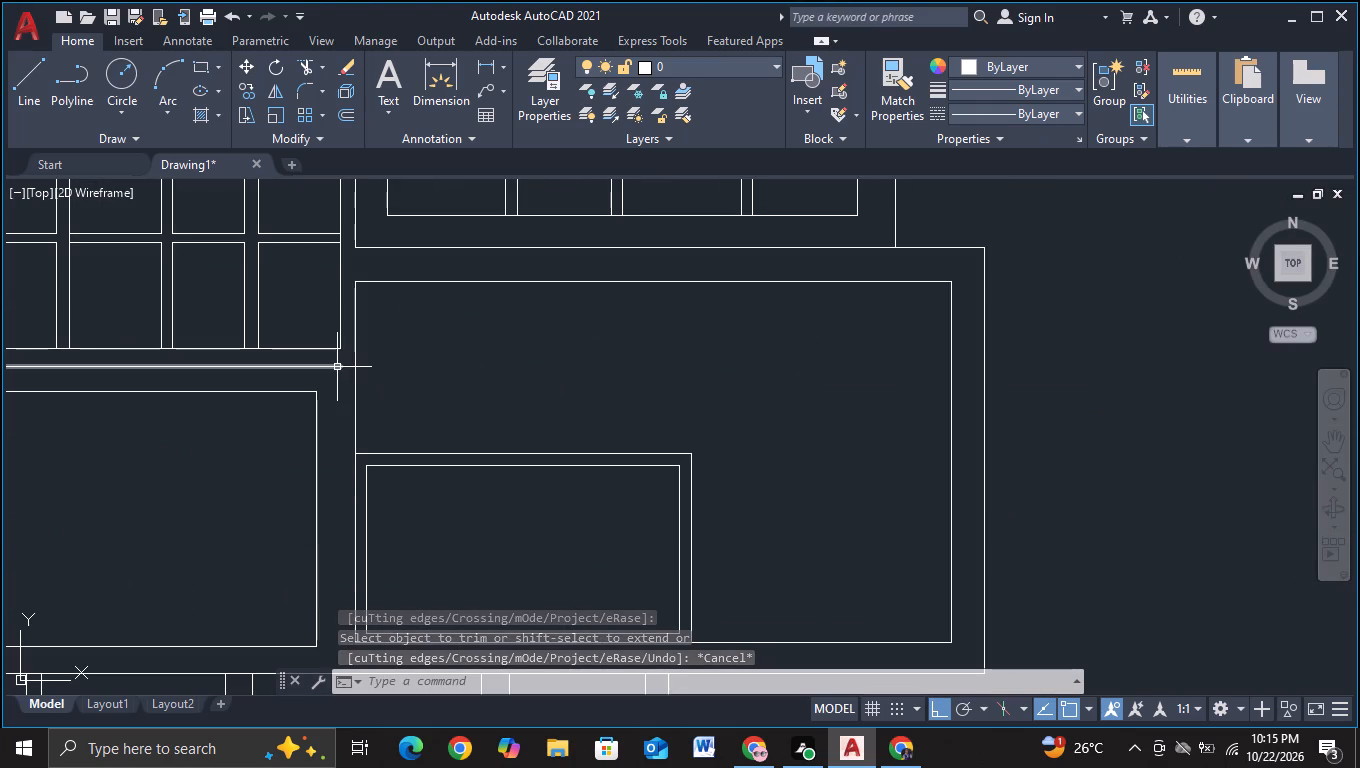
{"action": "scroll", "coordinate": [408, 337], "scroll_direction": "down", "scroll_amount": 1}
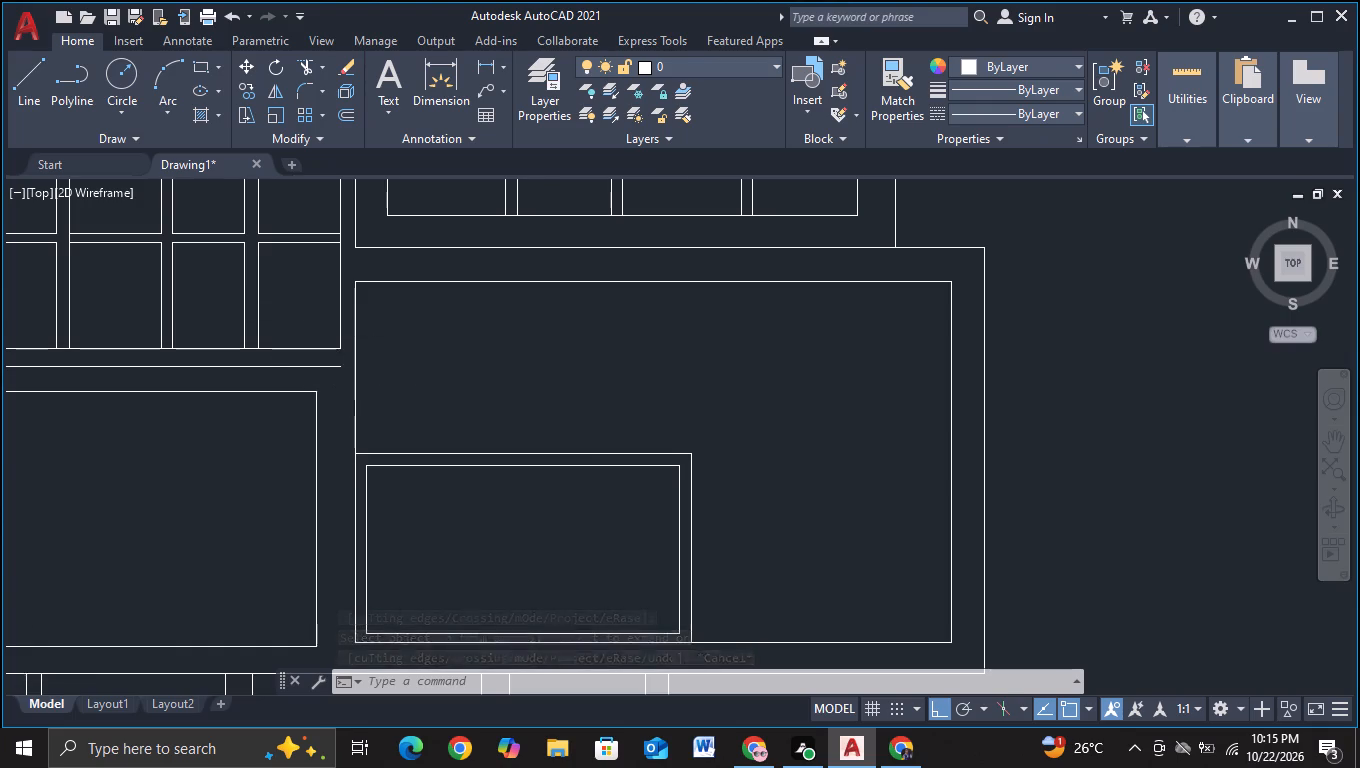
{"action": "scroll", "coordinate": [408, 337], "scroll_direction": "down", "scroll_amount": 1}
{"action": "scroll", "coordinate": [427, 349], "scroll_direction": "up", "scroll_amount": 2}
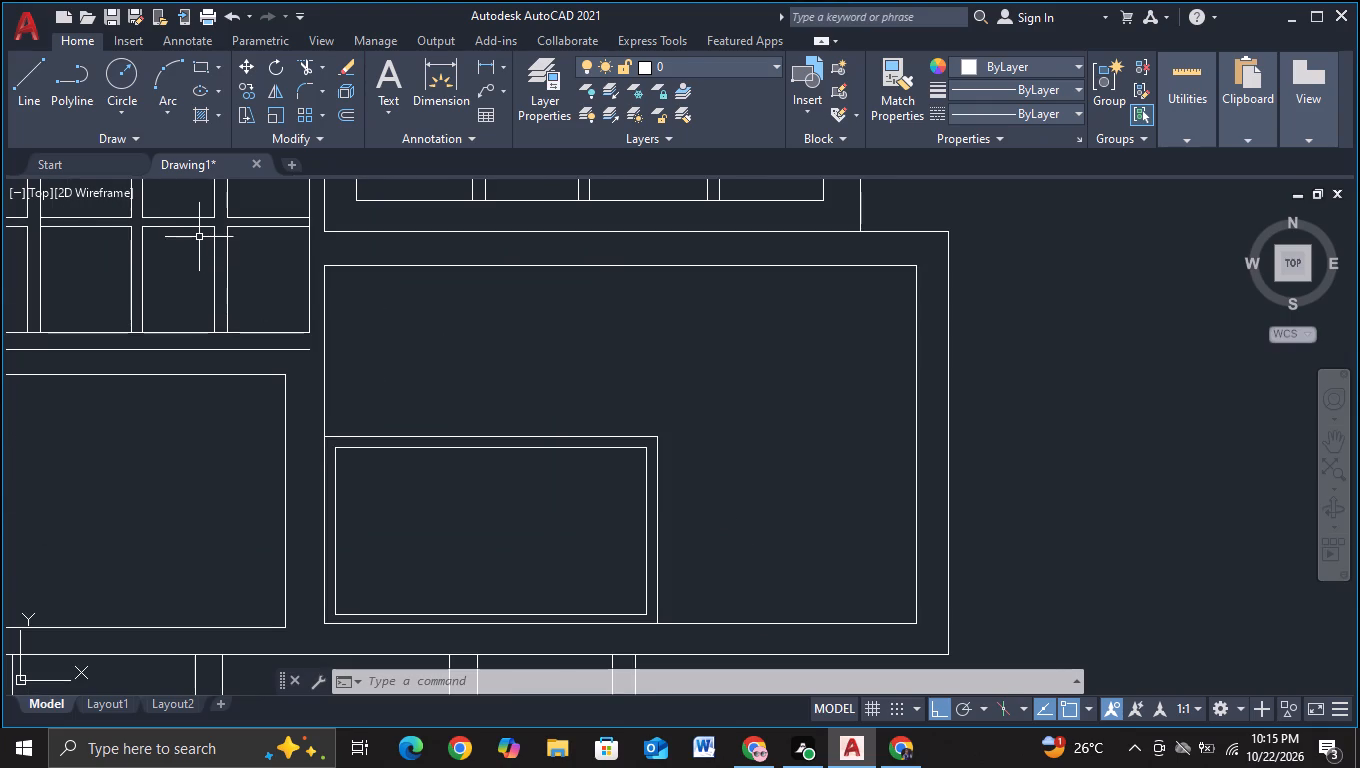
{"action": "left_click", "coordinate": [34, 98]}
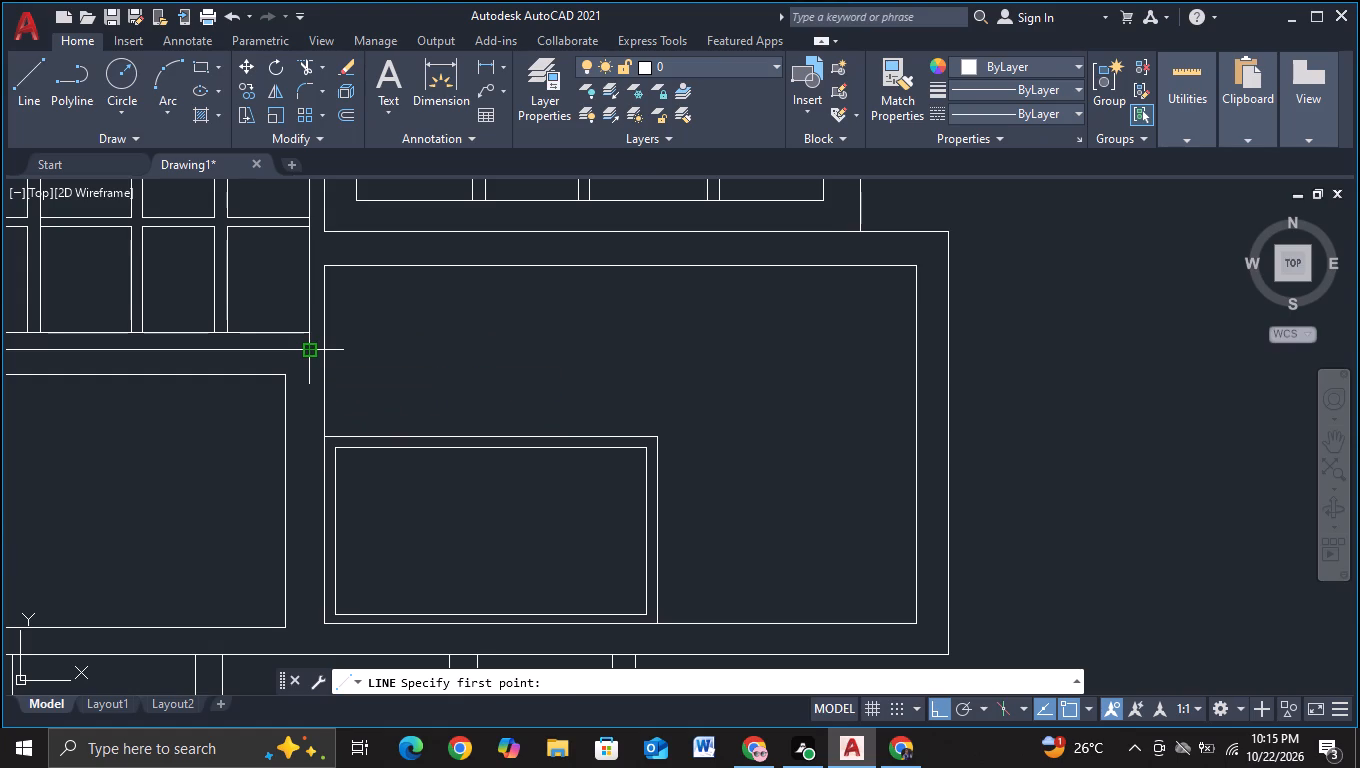
{"action": "left_click", "coordinate": [309, 354]}
{"action": "left_click", "coordinate": [361, 362]}
{"action": "key", "text": "Escape"}
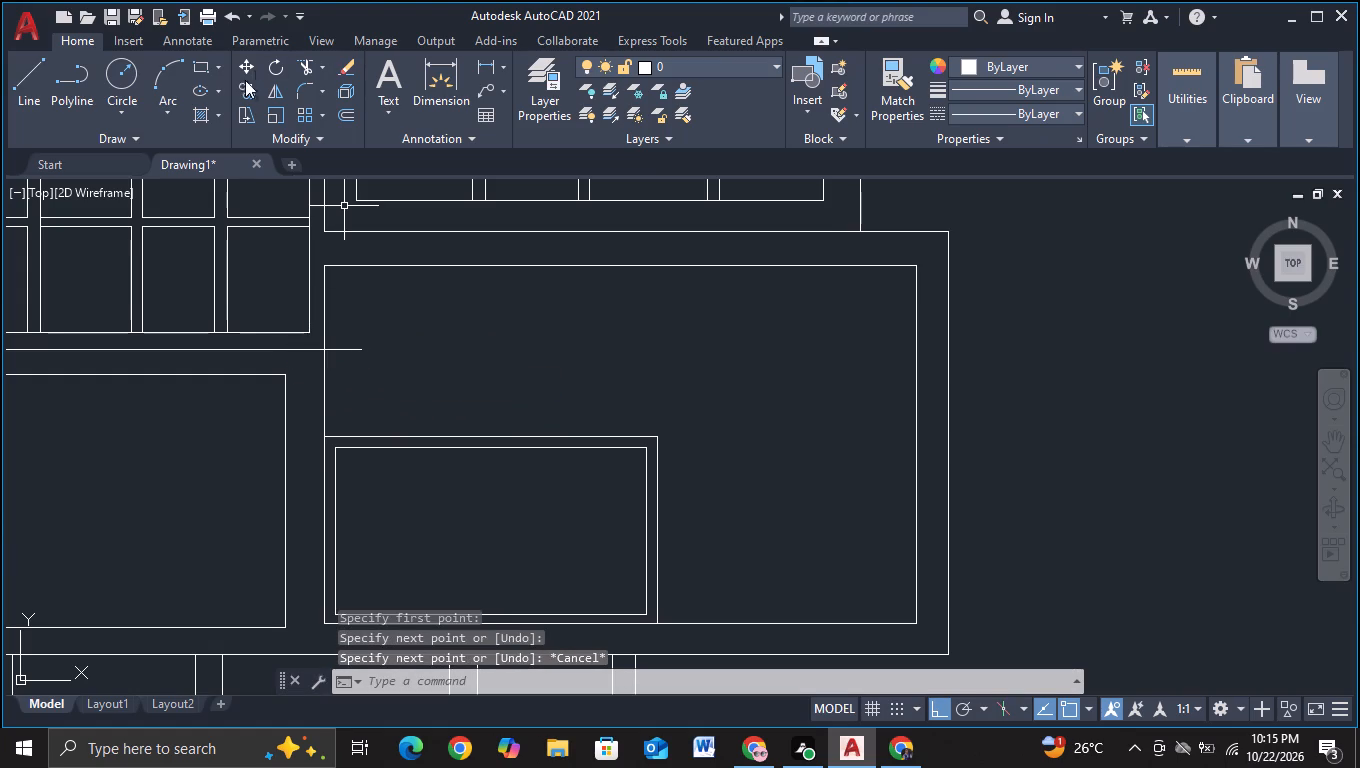
{"action": "left_click", "coordinate": [300, 60]}
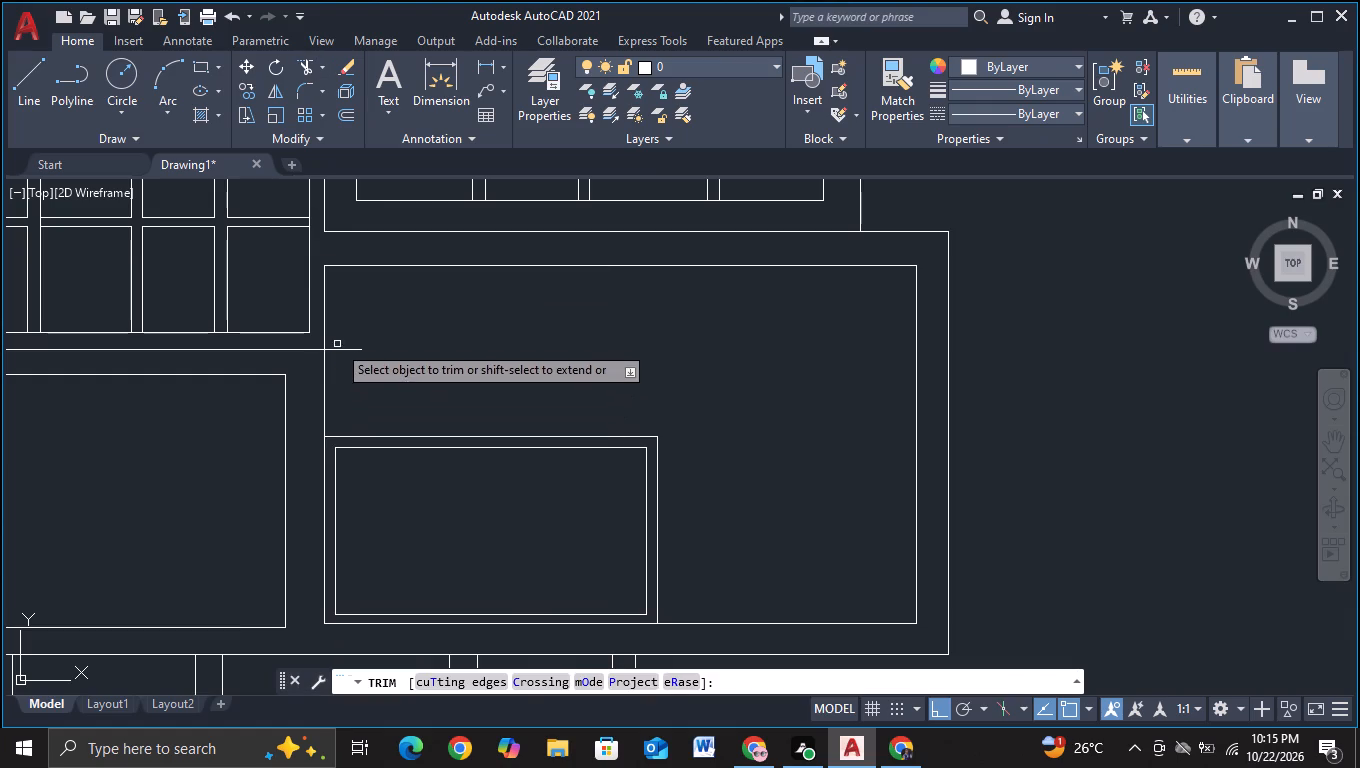
{"action": "left_click_drag", "start_coordinate": [338, 337], "coordinate": [342, 380]}
{"action": "scroll", "coordinate": [362, 382], "scroll_direction": "down", "scroll_amount": 2}
{"action": "middle_click_drag", "start_coordinate": [734, 397], "coordinate": [713, 346]}
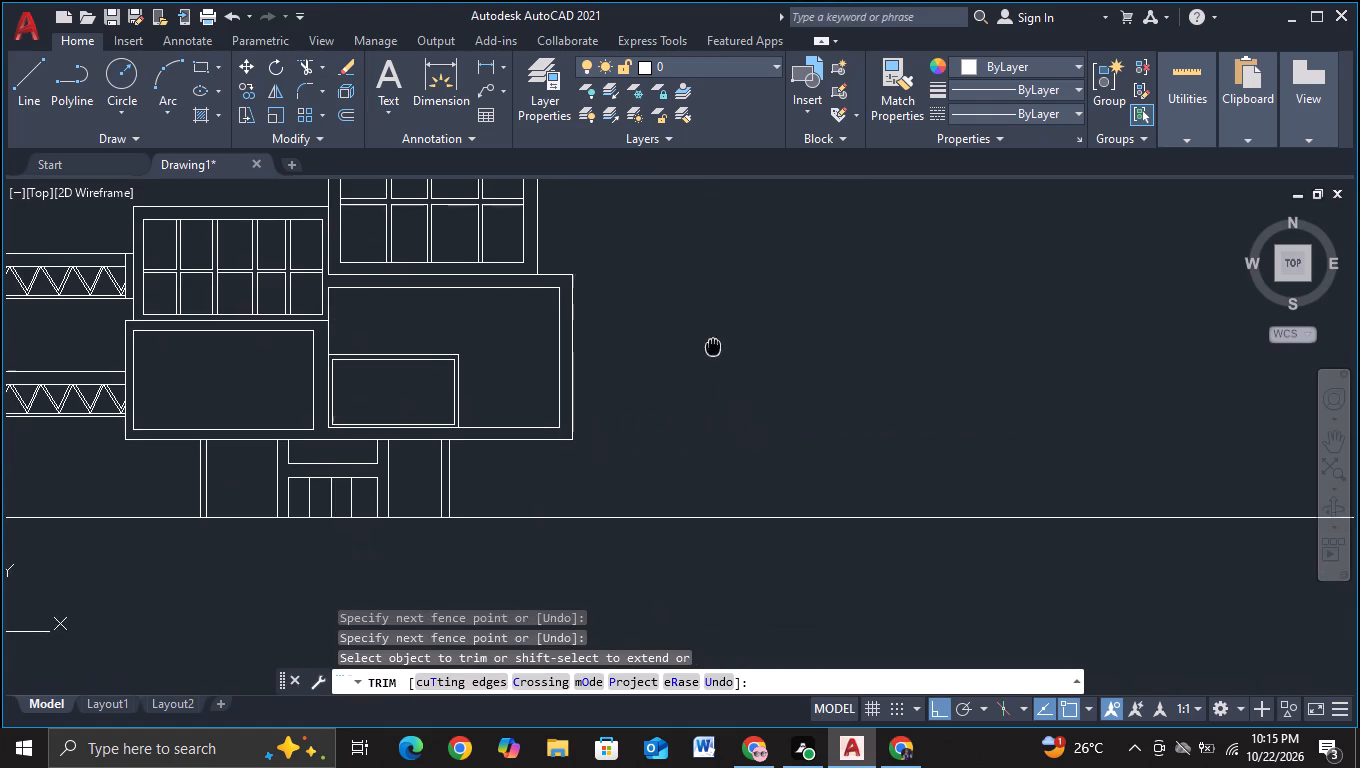
Draw a horizontal line across the upper part of the lower left box, running past both of its sides.
{"action": "middle_click_drag", "start_coordinate": [694, 402], "coordinate": [691, 375]}
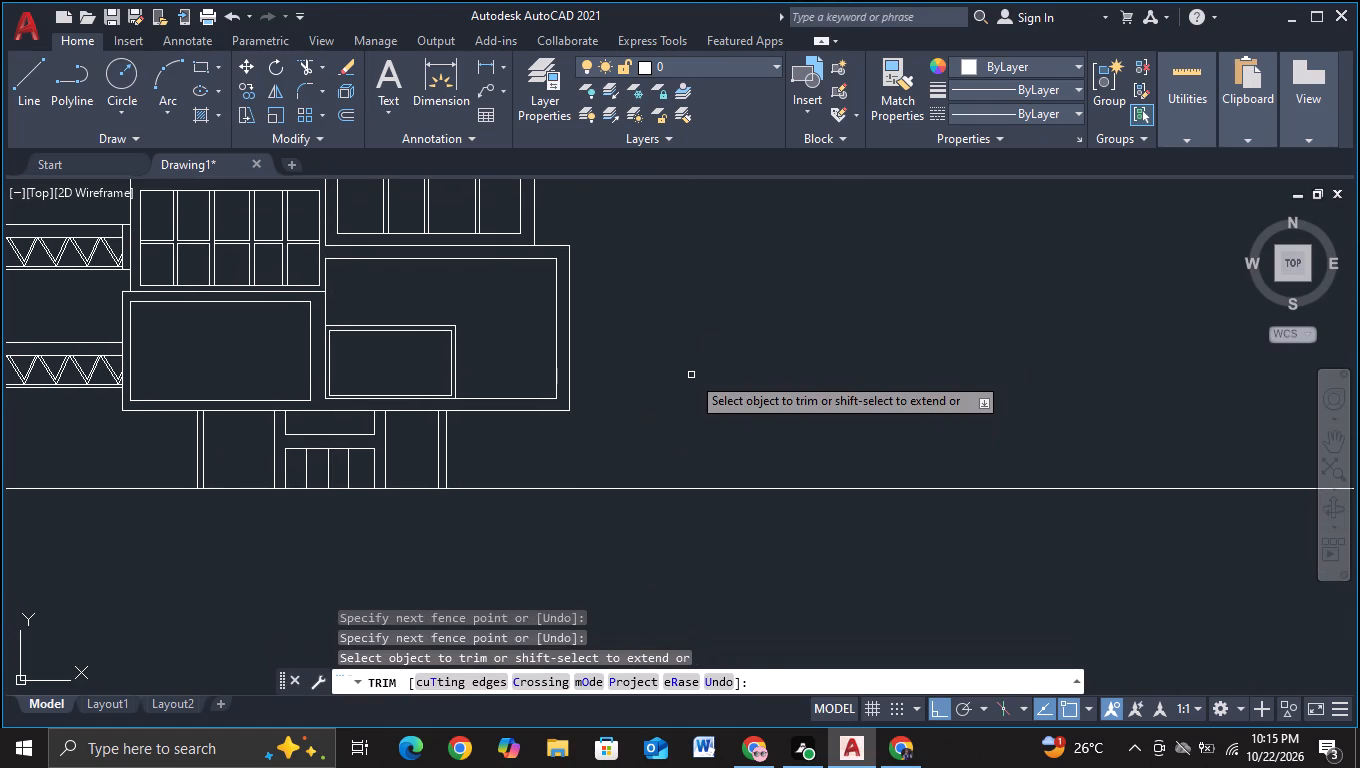
{"action": "key", "text": "Escape"}
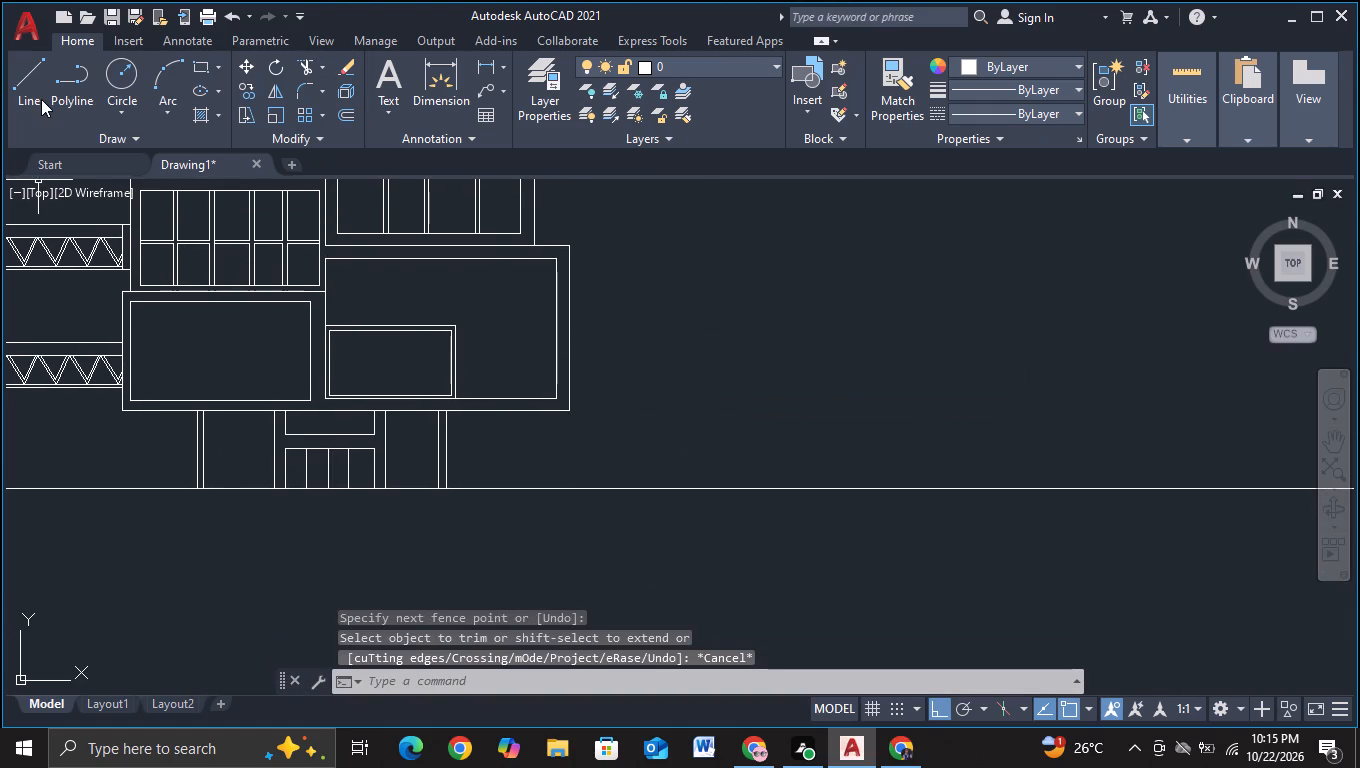
{"action": "left_click", "coordinate": [41, 99]}
{"action": "middle_click_drag", "start_coordinate": [534, 261], "coordinate": [684, 259]}
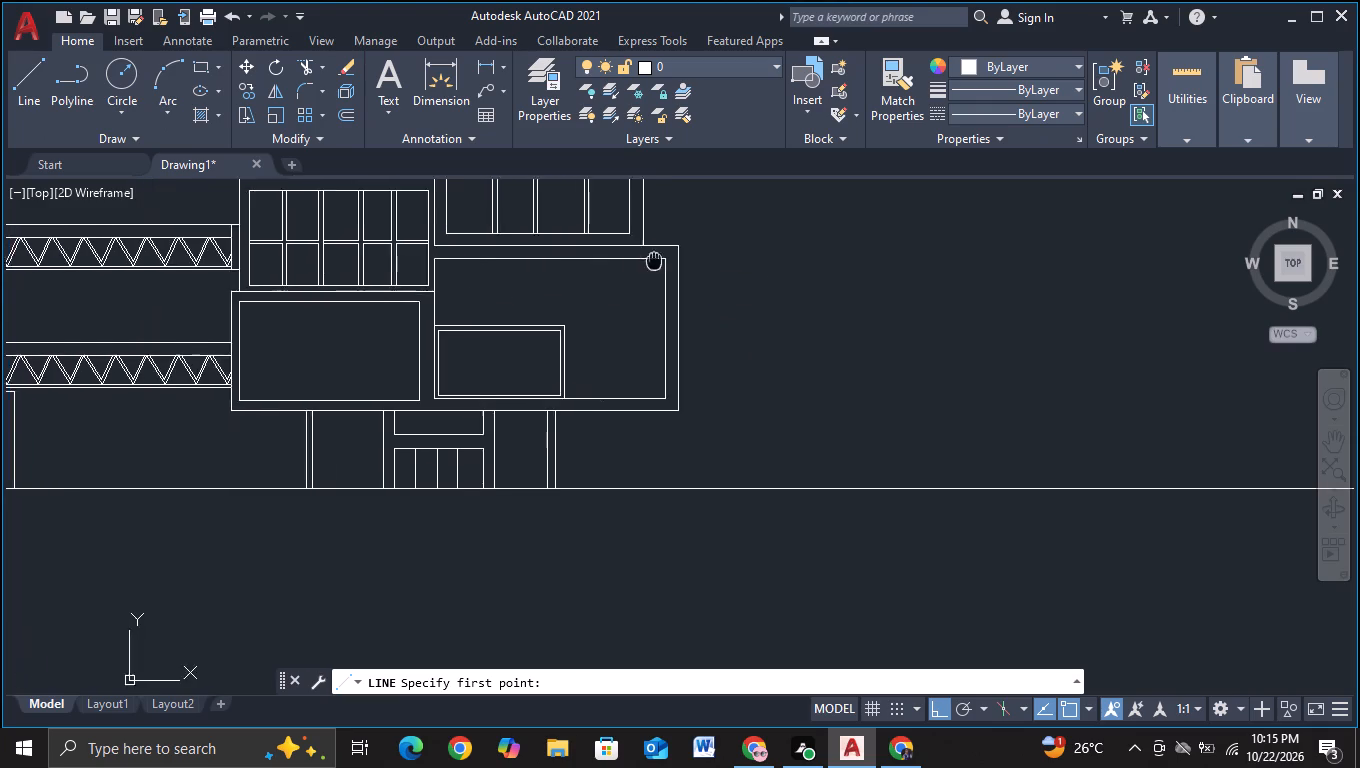
{"action": "middle_click_drag", "start_coordinate": [684, 259], "coordinate": [716, 254]}
{"action": "middle_click_drag", "start_coordinate": [390, 337], "coordinate": [403, 287]}
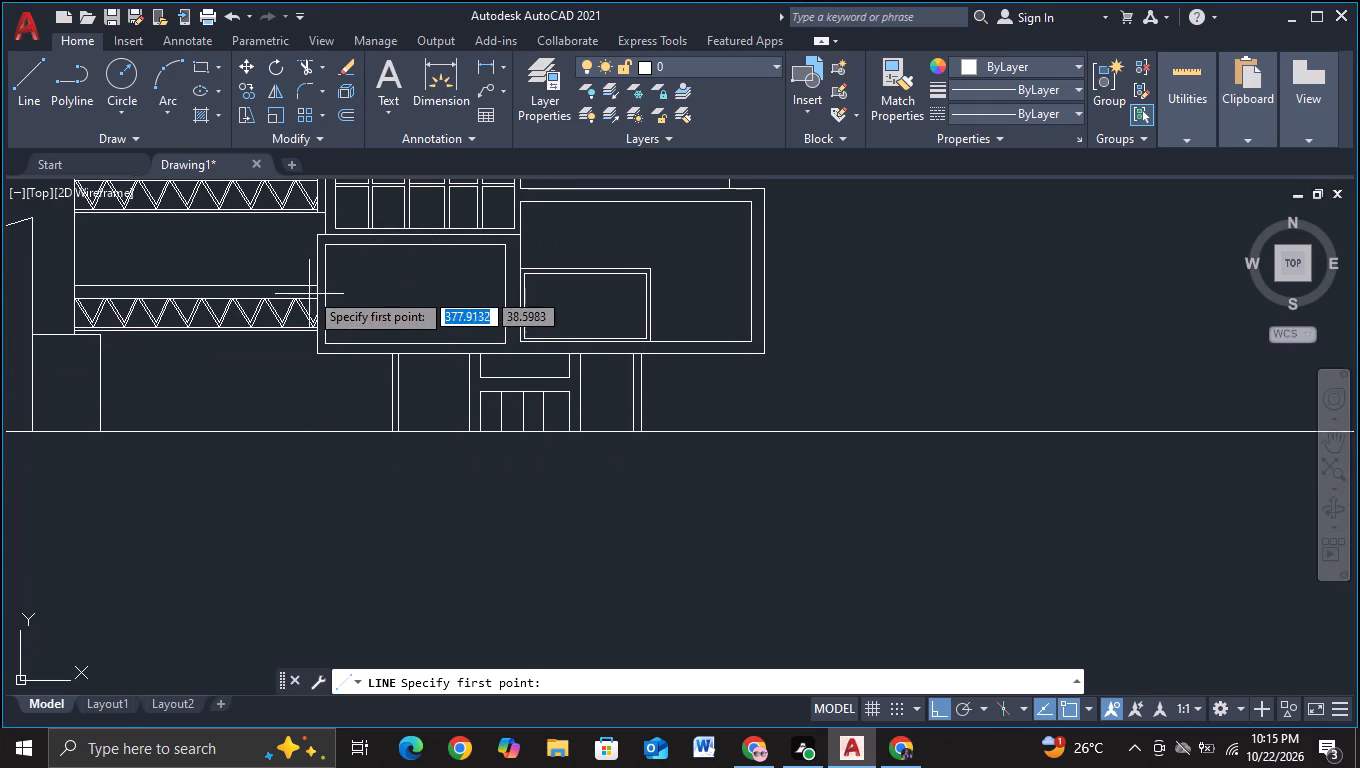
{"action": "scroll", "coordinate": [311, 282], "scroll_direction": "up", "scroll_amount": 2}
{"action": "left_click", "coordinate": [298, 243]}
{"action": "middle_click_drag", "start_coordinate": [743, 247], "coordinate": [607, 279]}
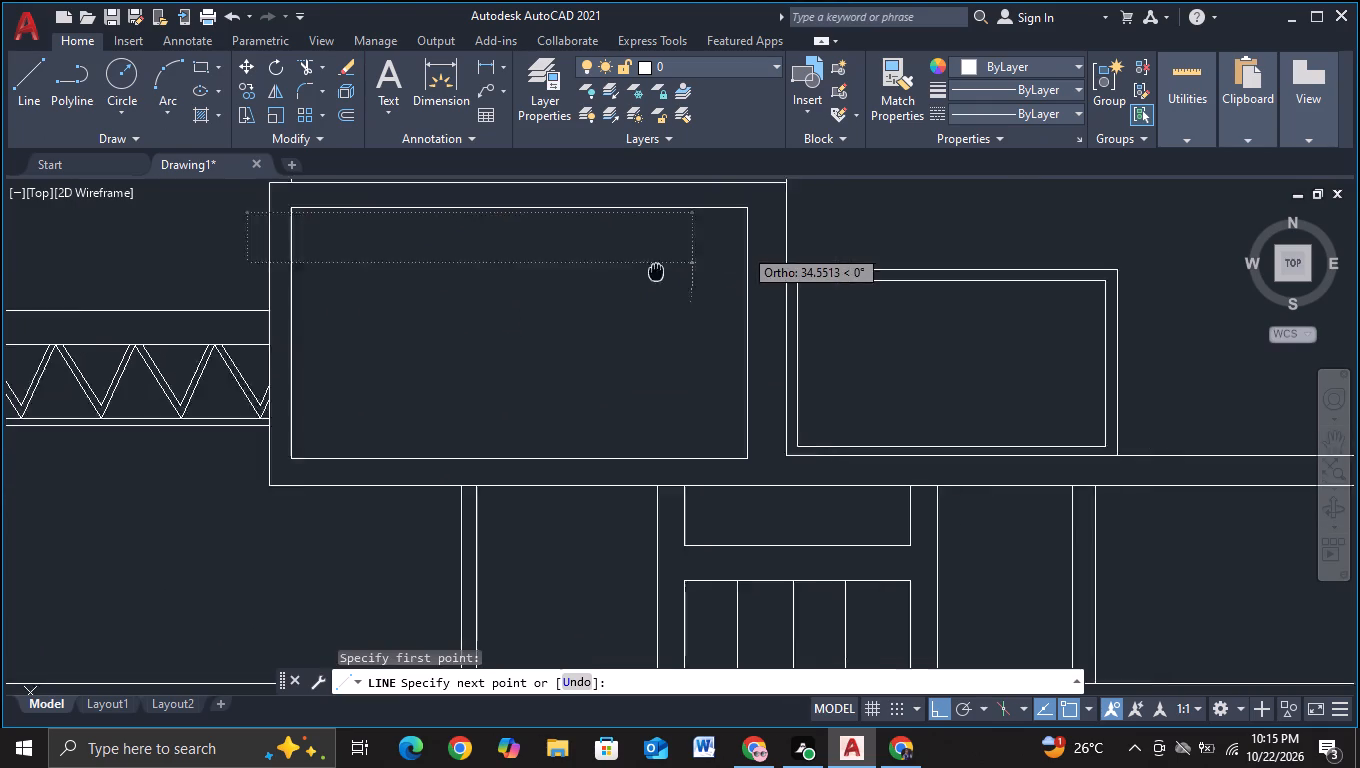
{"action": "middle_click_drag", "start_coordinate": [607, 279], "coordinate": [589, 279]}
{"action": "scroll", "coordinate": [738, 264], "scroll_direction": "up", "scroll_amount": 2}
{"action": "left_click", "coordinate": [738, 264]}
{"action": "key", "text": "Escape"}
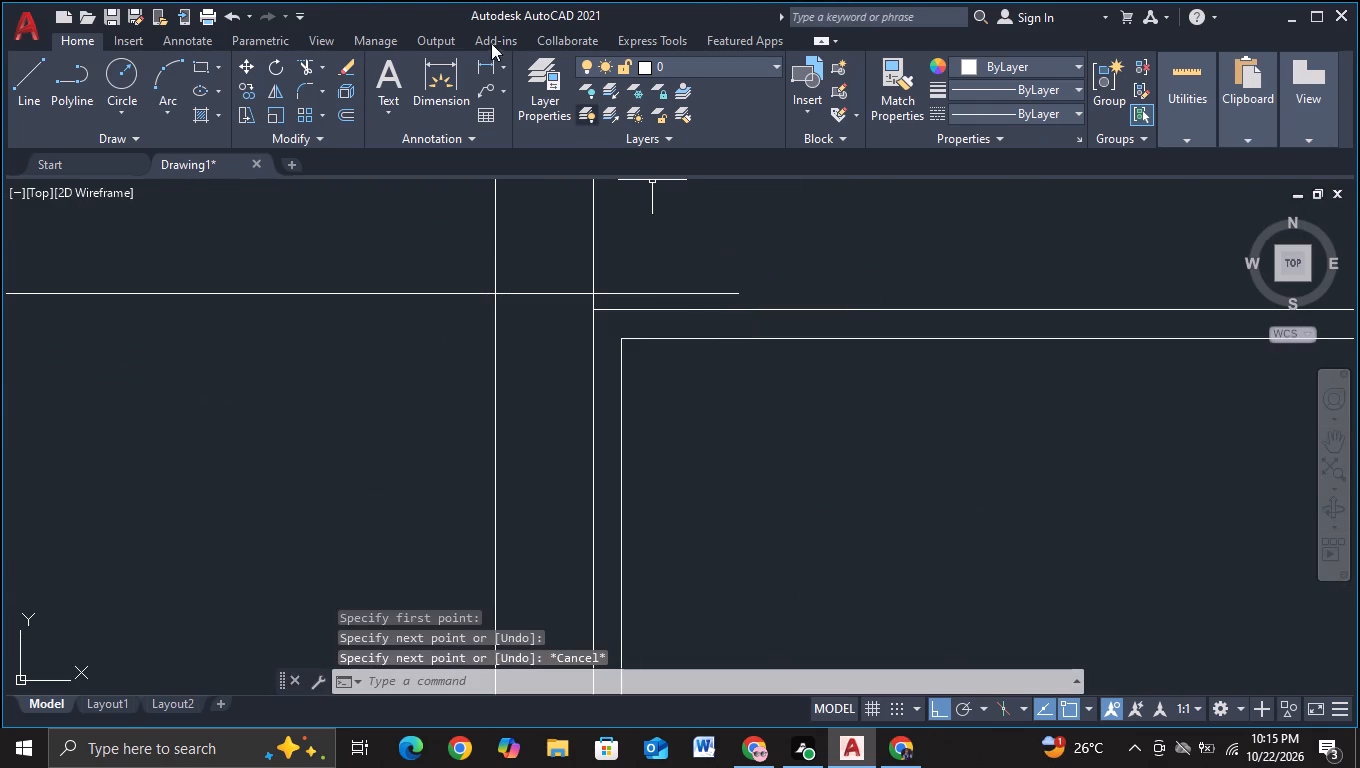
Trim both ends of the new horizontal line back to the side edges of the lower left box's inner frame.
{"action": "left_click", "coordinate": [312, 70]}
{"action": "left_click", "coordinate": [684, 295]}
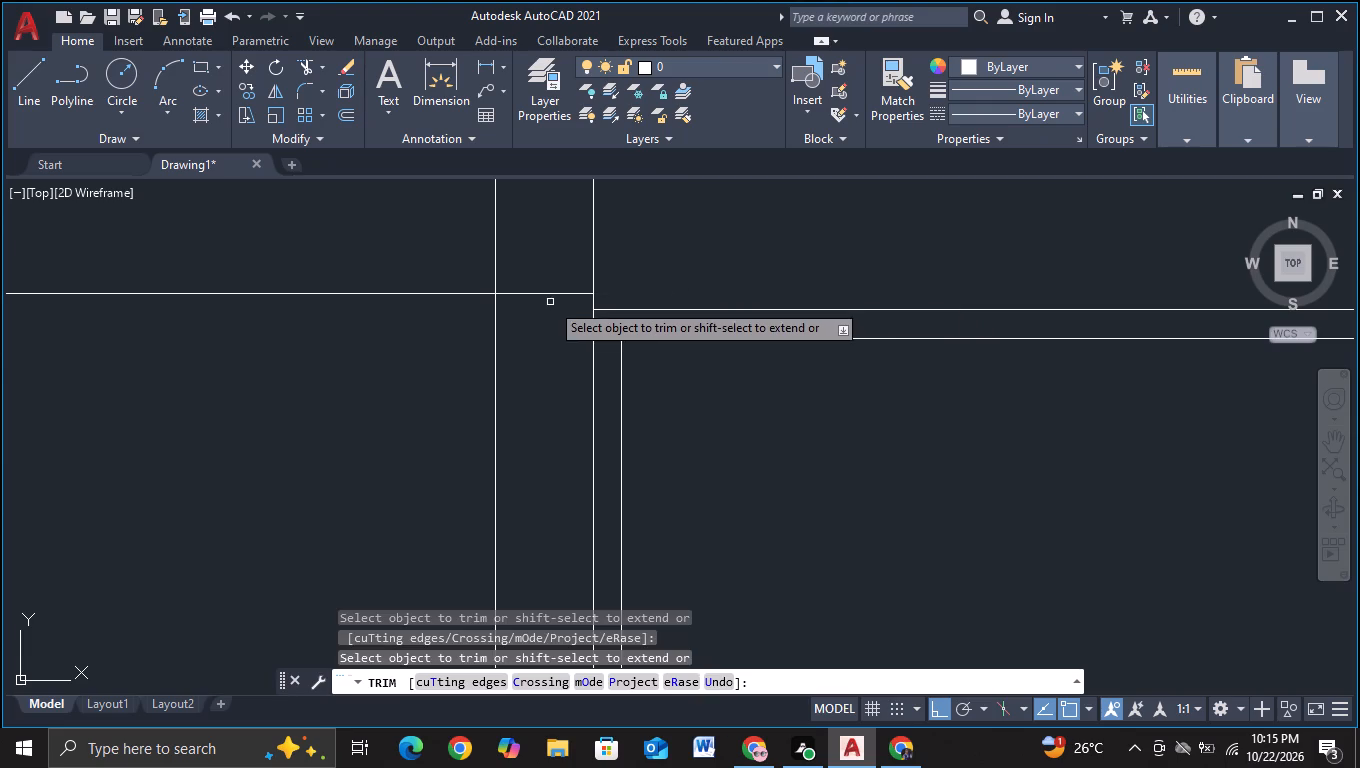
{"action": "left_click_drag", "start_coordinate": [543, 262], "coordinate": [537, 390]}
{"action": "scroll", "coordinate": [534, 386], "scroll_direction": "down", "scroll_amount": 3}
{"action": "middle_click_drag", "start_coordinate": [393, 394], "coordinate": [691, 328]}
{"action": "scroll", "coordinate": [465, 291], "scroll_direction": "up", "scroll_amount": 2}
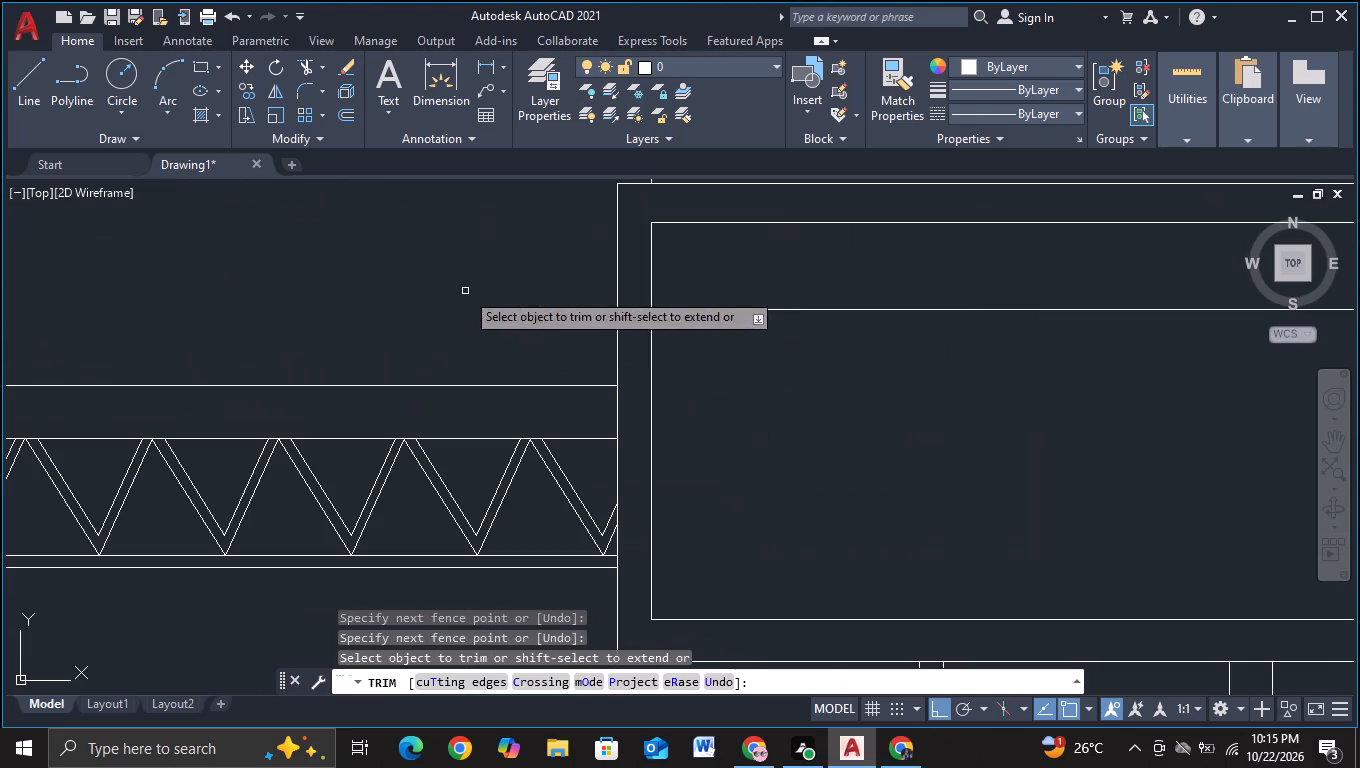
{"action": "left_click", "coordinate": [586, 308]}
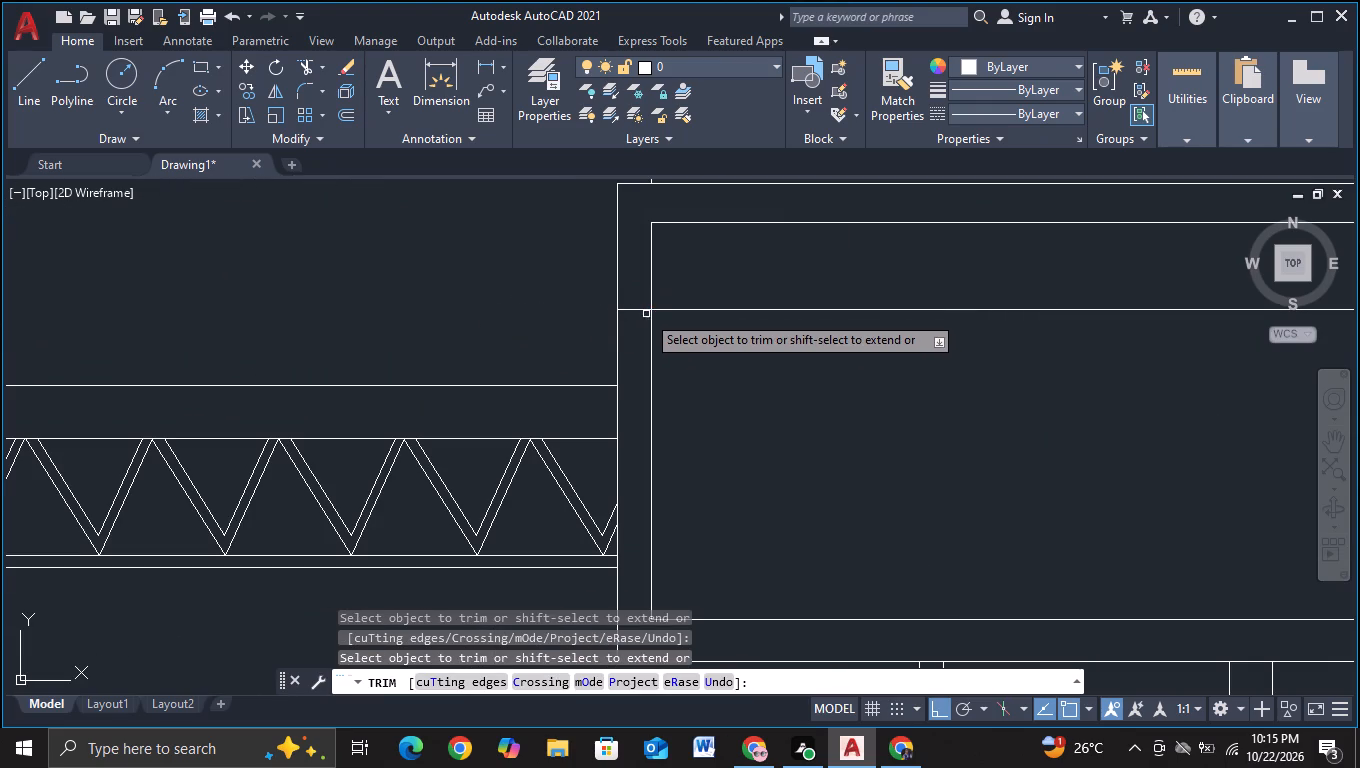
{"action": "left_click", "coordinate": [641, 309]}
{"action": "key", "text": "Escape"}
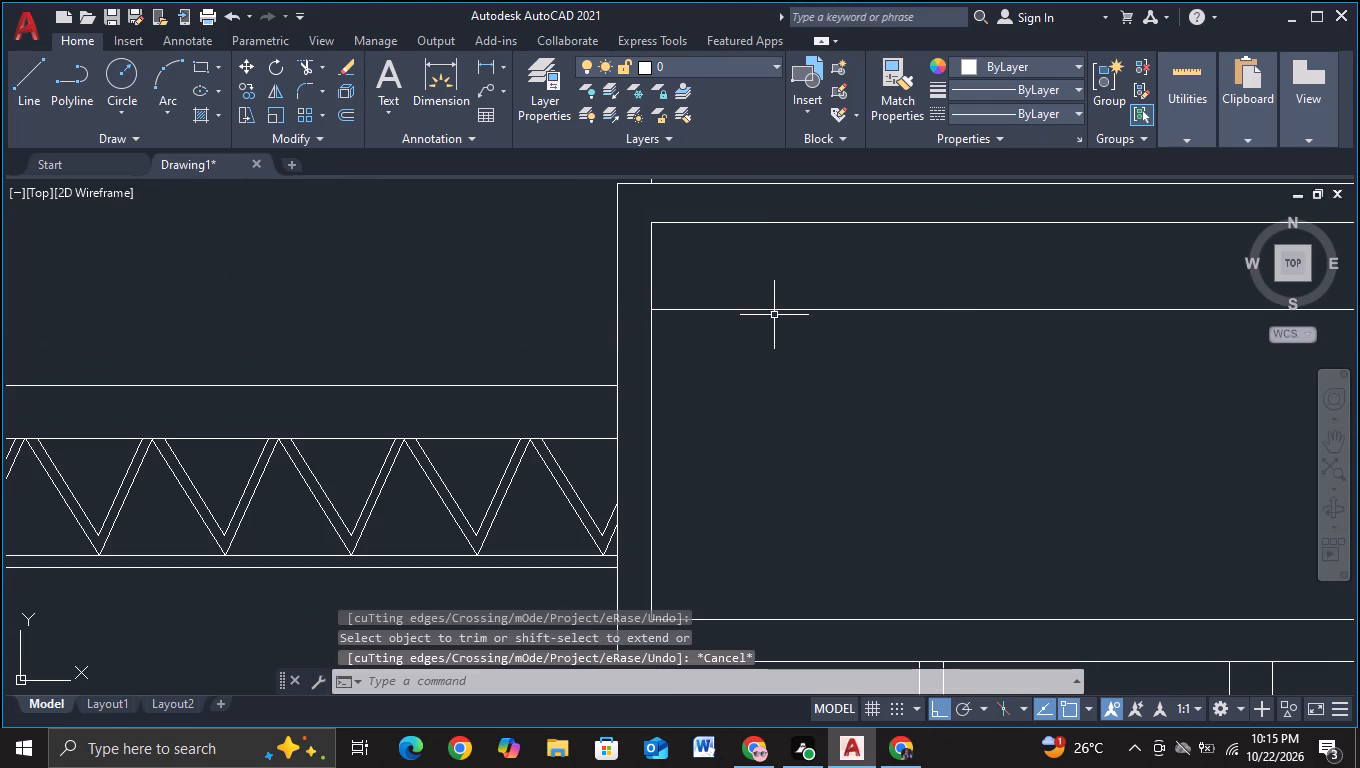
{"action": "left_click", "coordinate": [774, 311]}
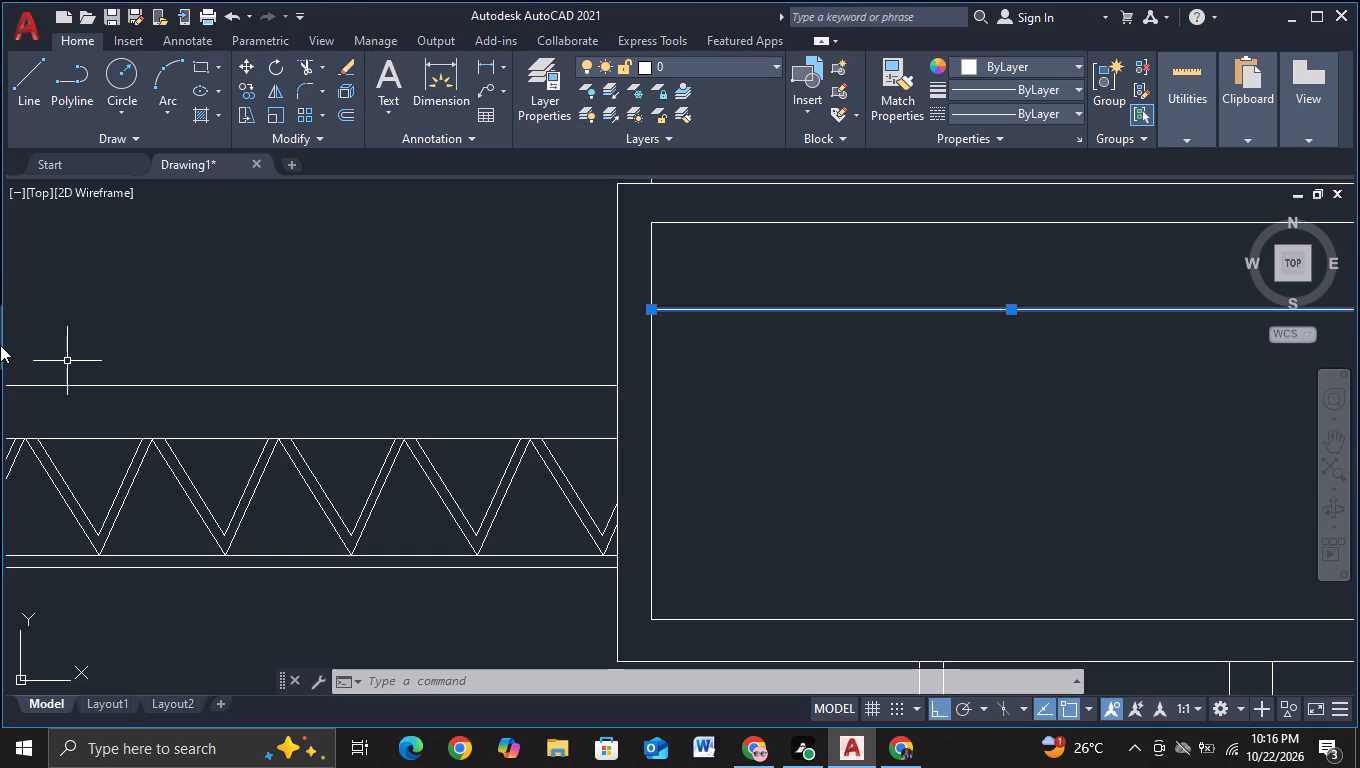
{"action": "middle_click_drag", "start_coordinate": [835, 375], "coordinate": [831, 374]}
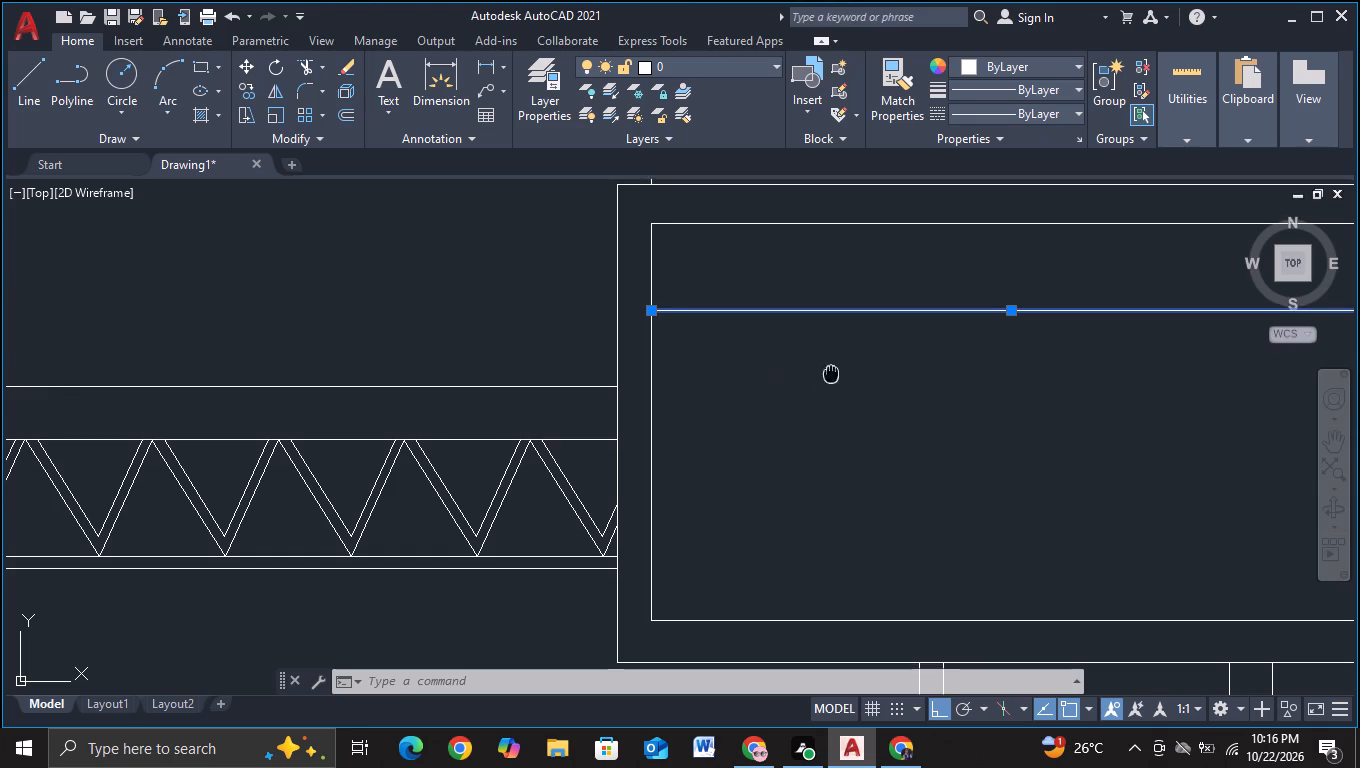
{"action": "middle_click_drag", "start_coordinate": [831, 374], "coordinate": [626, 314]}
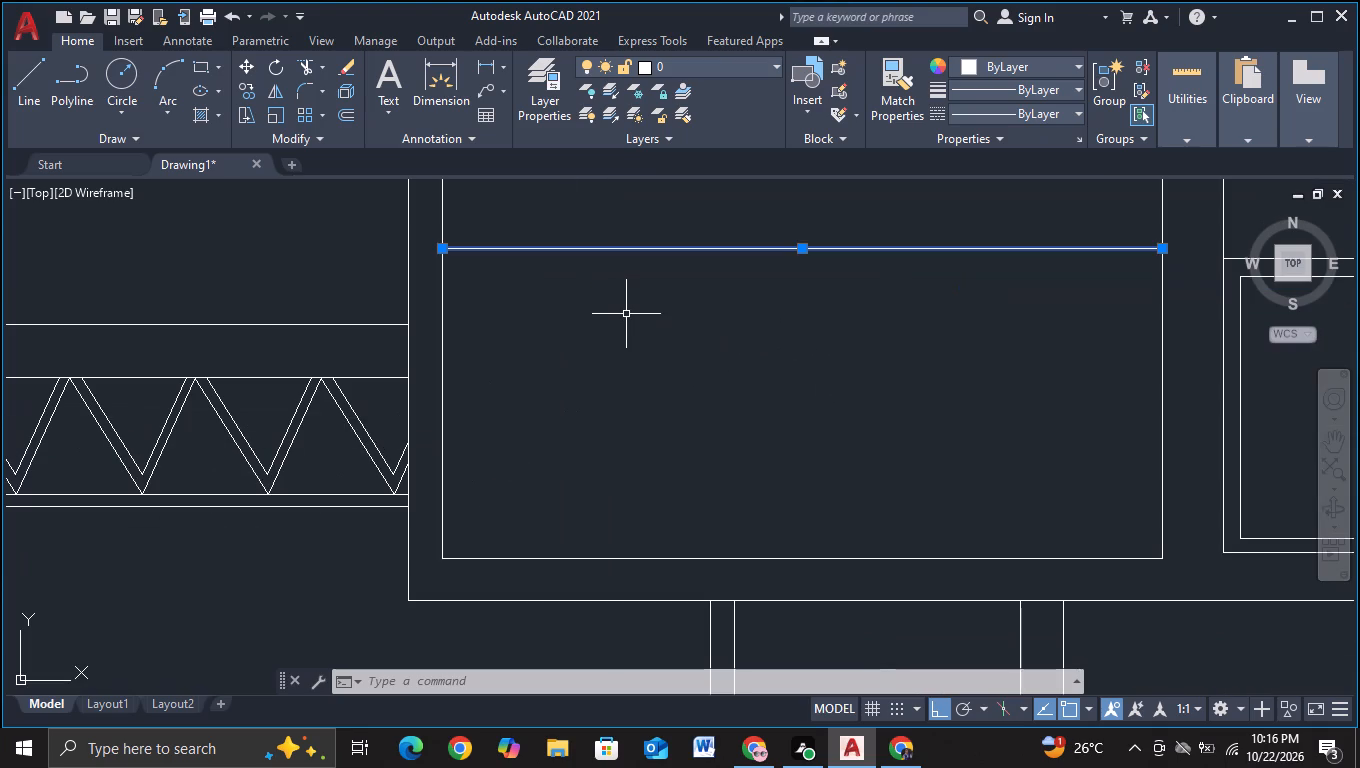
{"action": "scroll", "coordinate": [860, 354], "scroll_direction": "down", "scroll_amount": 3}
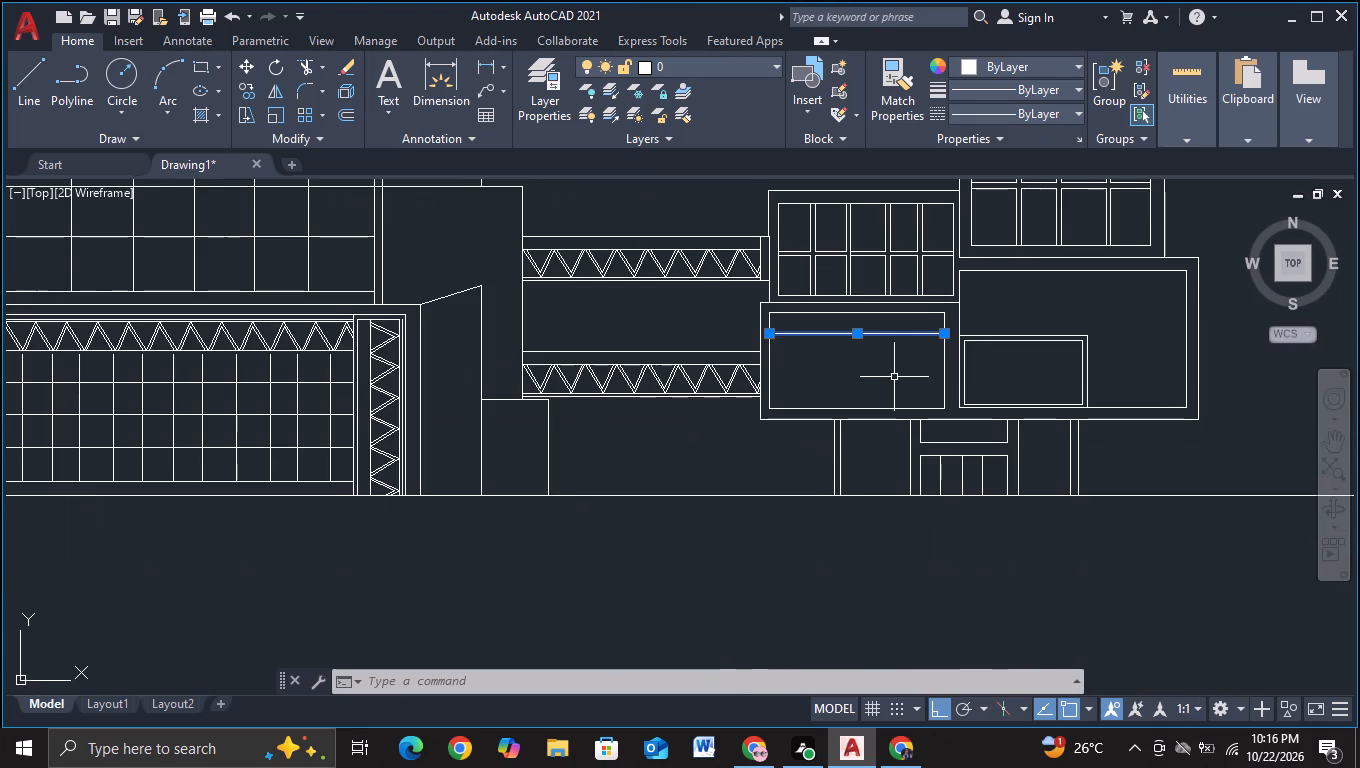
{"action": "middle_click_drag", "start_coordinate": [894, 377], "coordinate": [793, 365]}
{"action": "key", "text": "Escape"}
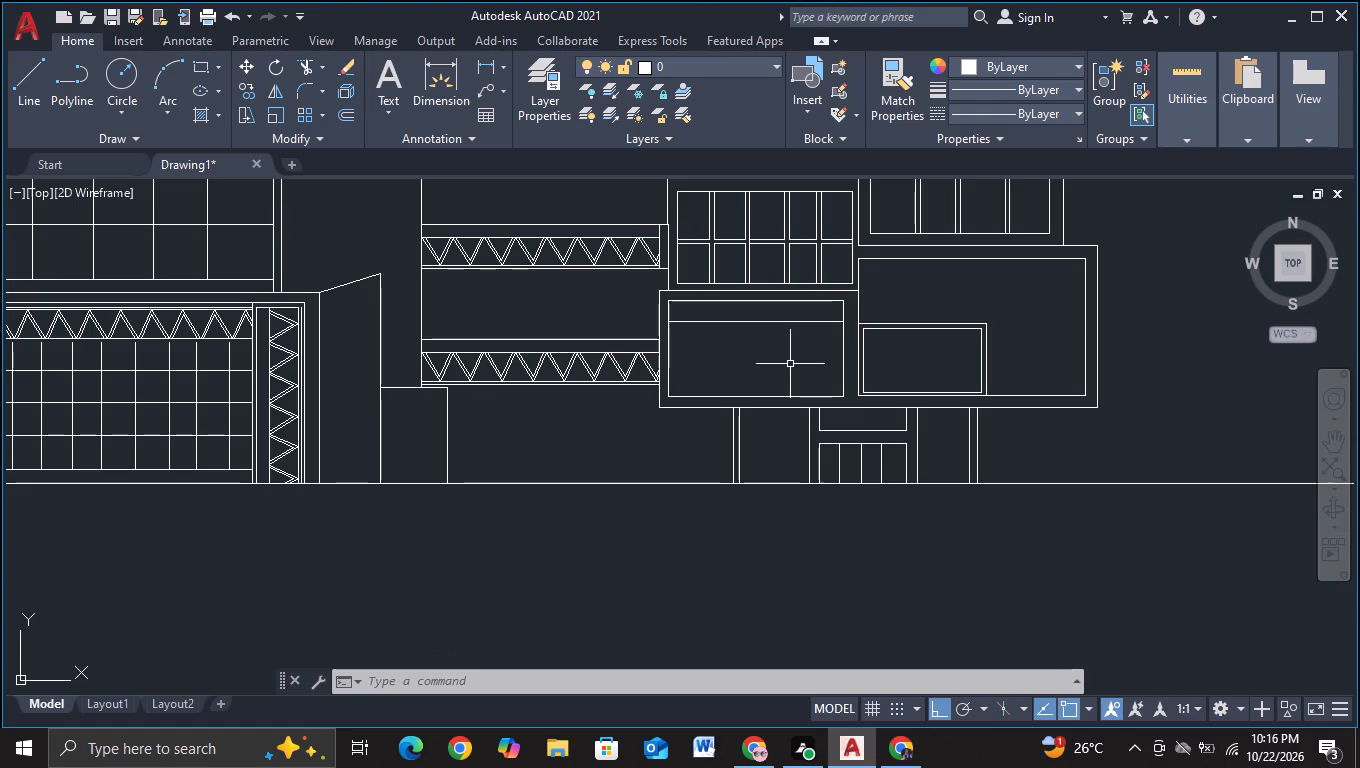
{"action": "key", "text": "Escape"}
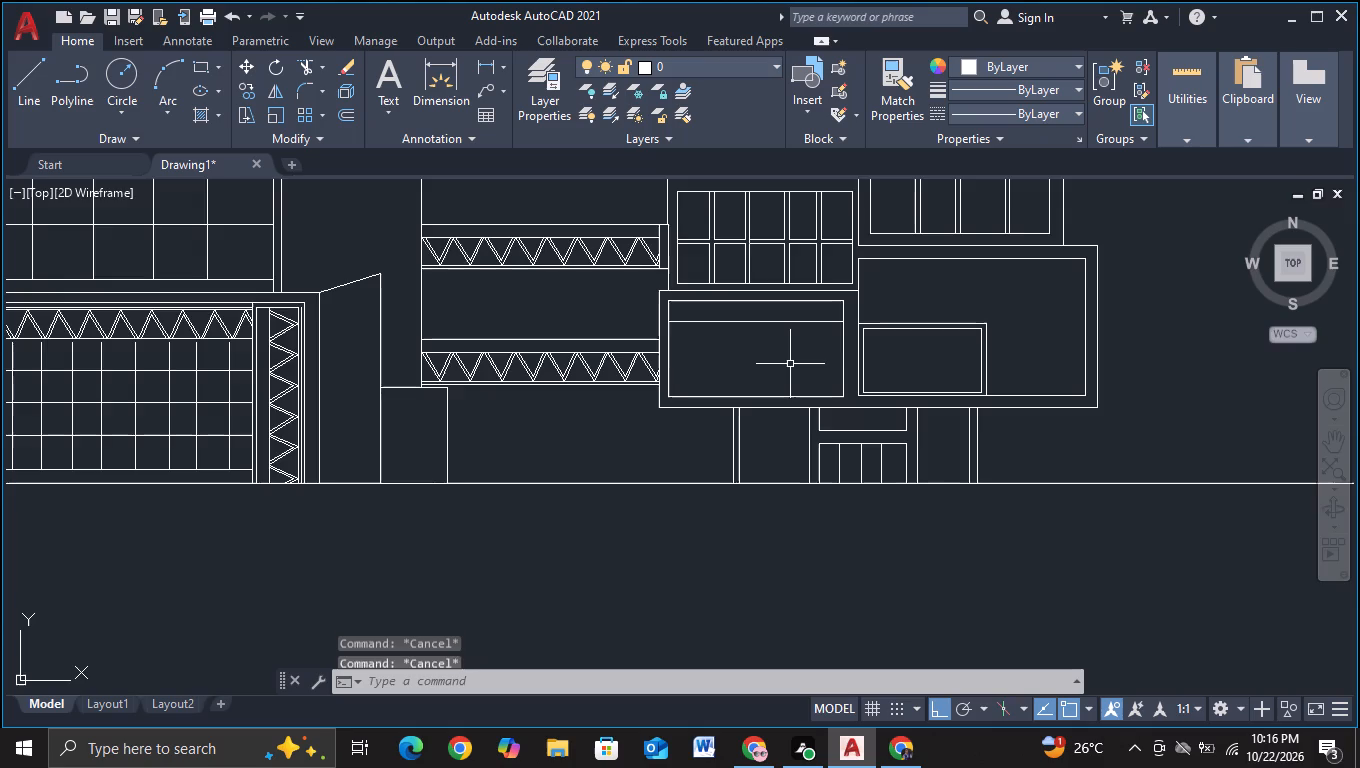
Copy the horizontal line straight down twice to divide the lower left box's inner frame into four roughly equal rows.
{"action": "middle_click_drag", "start_coordinate": [790, 364], "coordinate": [713, 449]}
{"action": "scroll", "coordinate": [713, 439], "scroll_direction": "up", "scroll_amount": 2}
{"action": "left_click", "coordinate": [712, 361]}
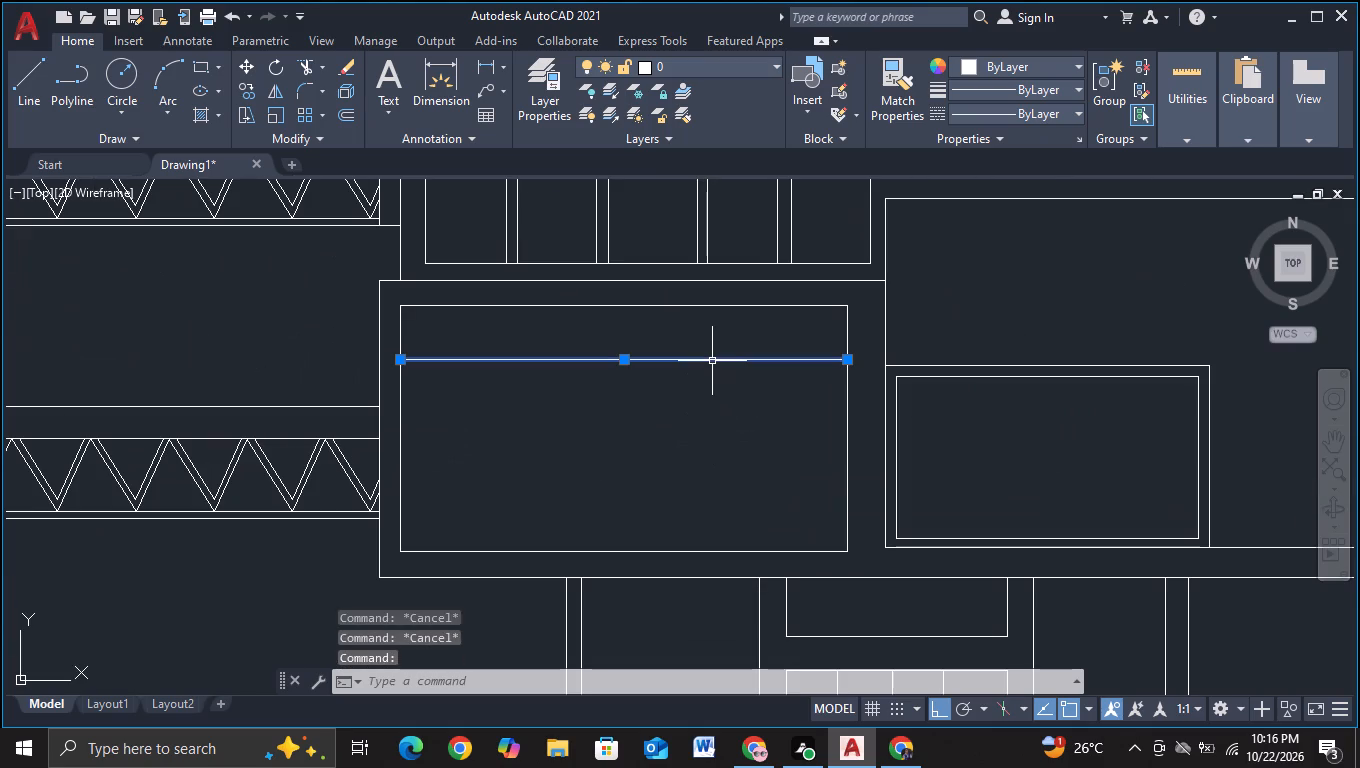
{"action": "key", "text": "c"}
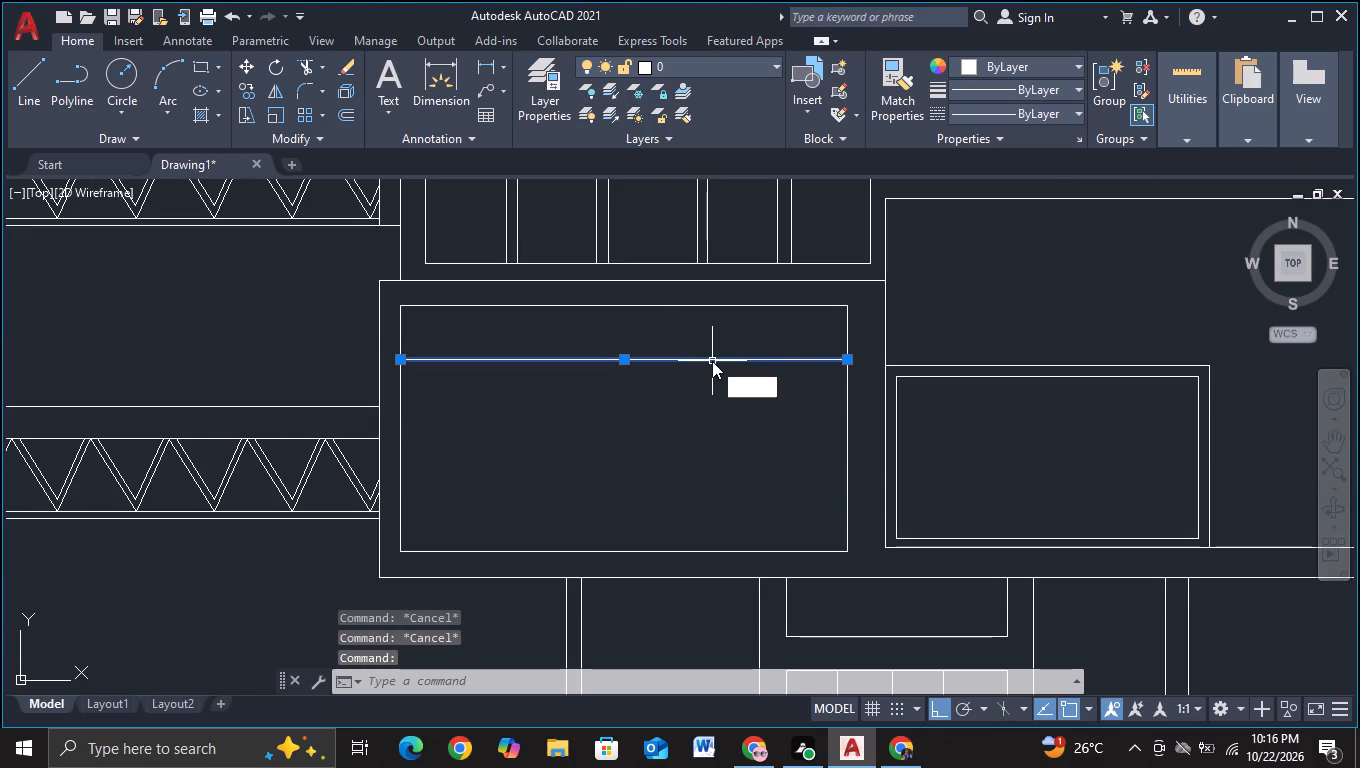
{"action": "left_click", "coordinate": [797, 416]}
{"action": "left_click", "coordinate": [758, 371]}
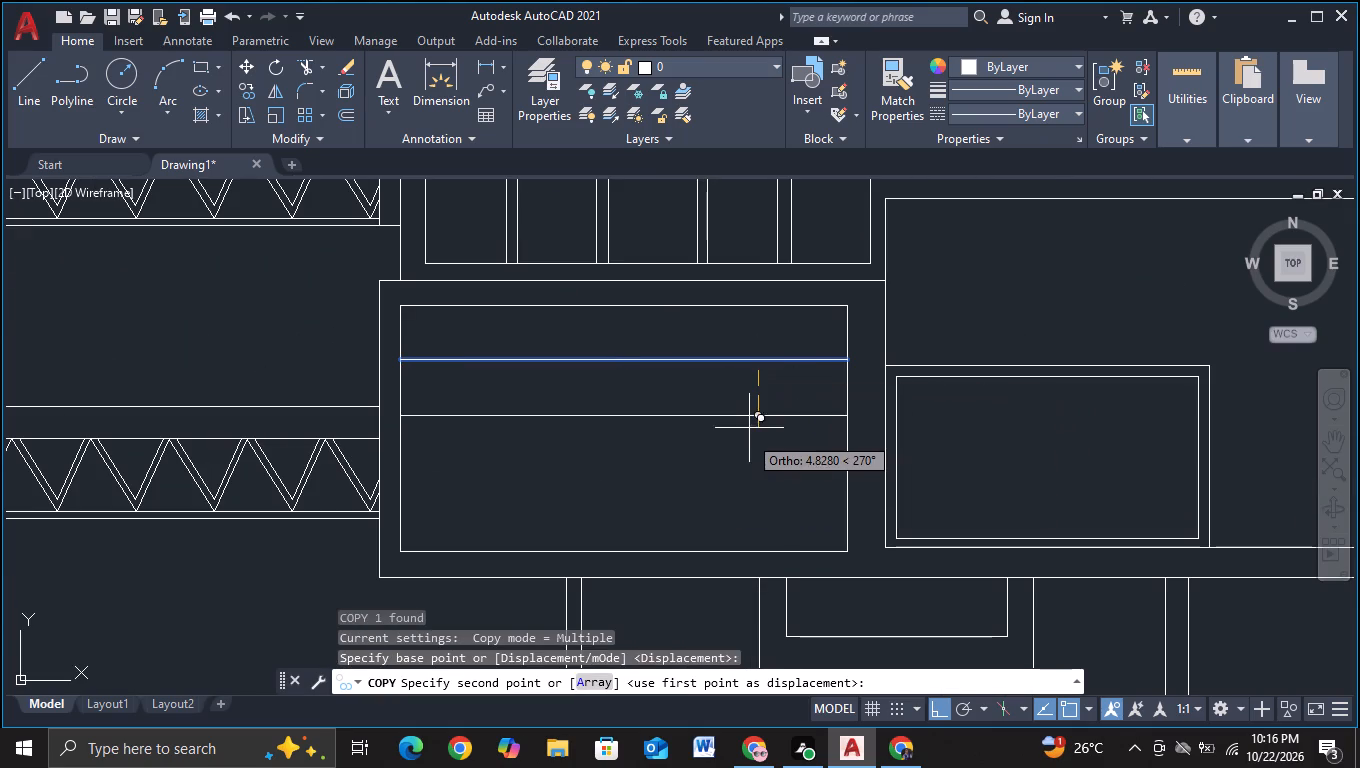
{"action": "left_click", "coordinate": [748, 433]}
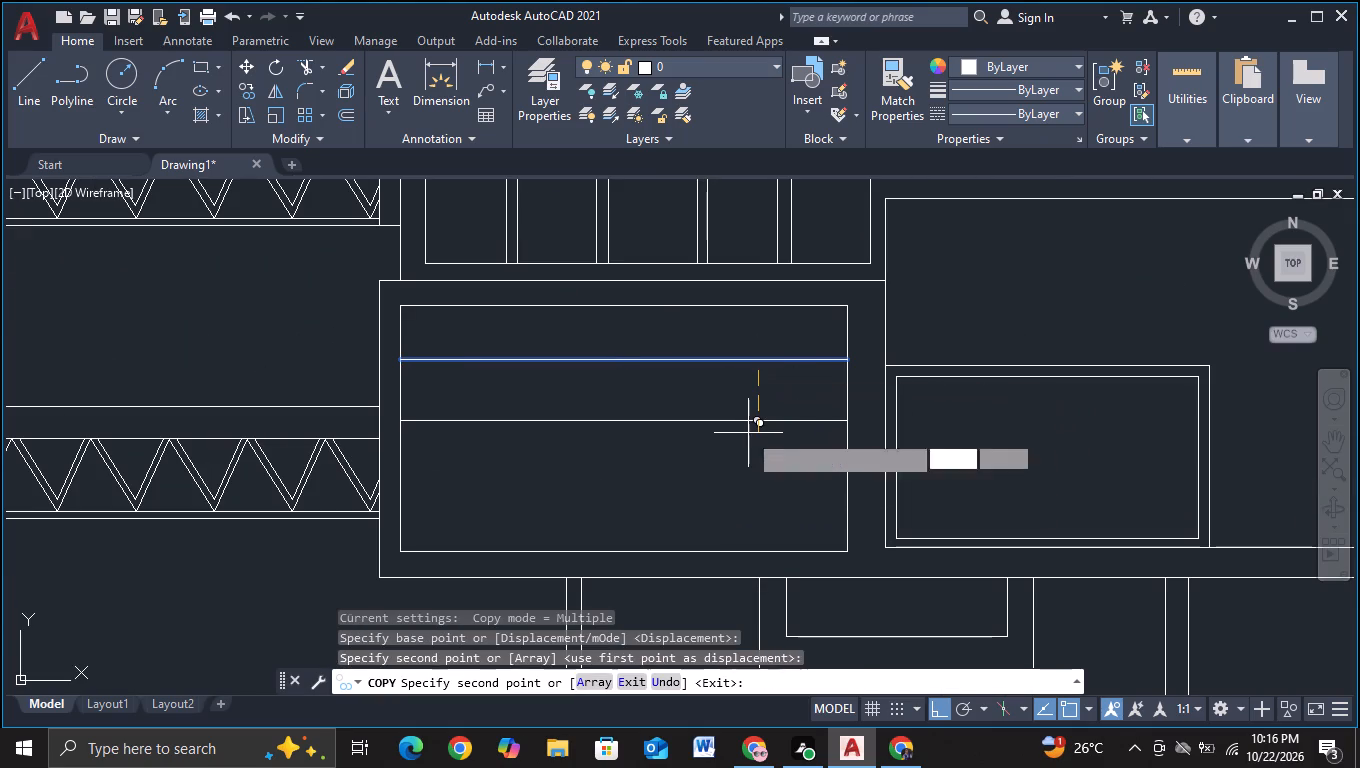
{"action": "left_click", "coordinate": [756, 497]}
{"action": "key", "text": "Escape"}
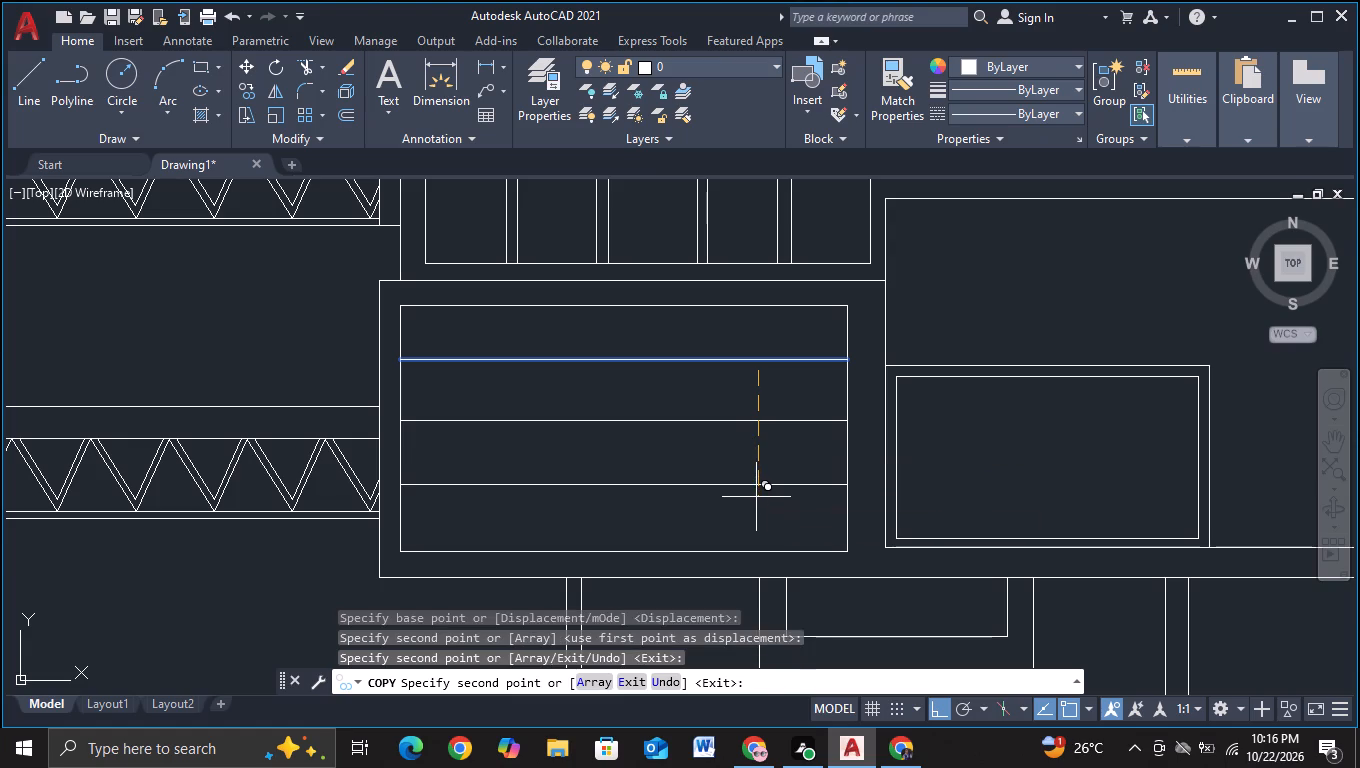
Draw a vertical line near the left side of the four-row inner frame, running past its bottom and top edges.
{"action": "left_click", "coordinate": [22, 102]}
{"action": "scroll", "coordinate": [454, 447], "scroll_direction": "up", "scroll_amount": 2}
{"action": "middle_click_drag", "start_coordinate": [464, 615], "coordinate": [460, 490]}
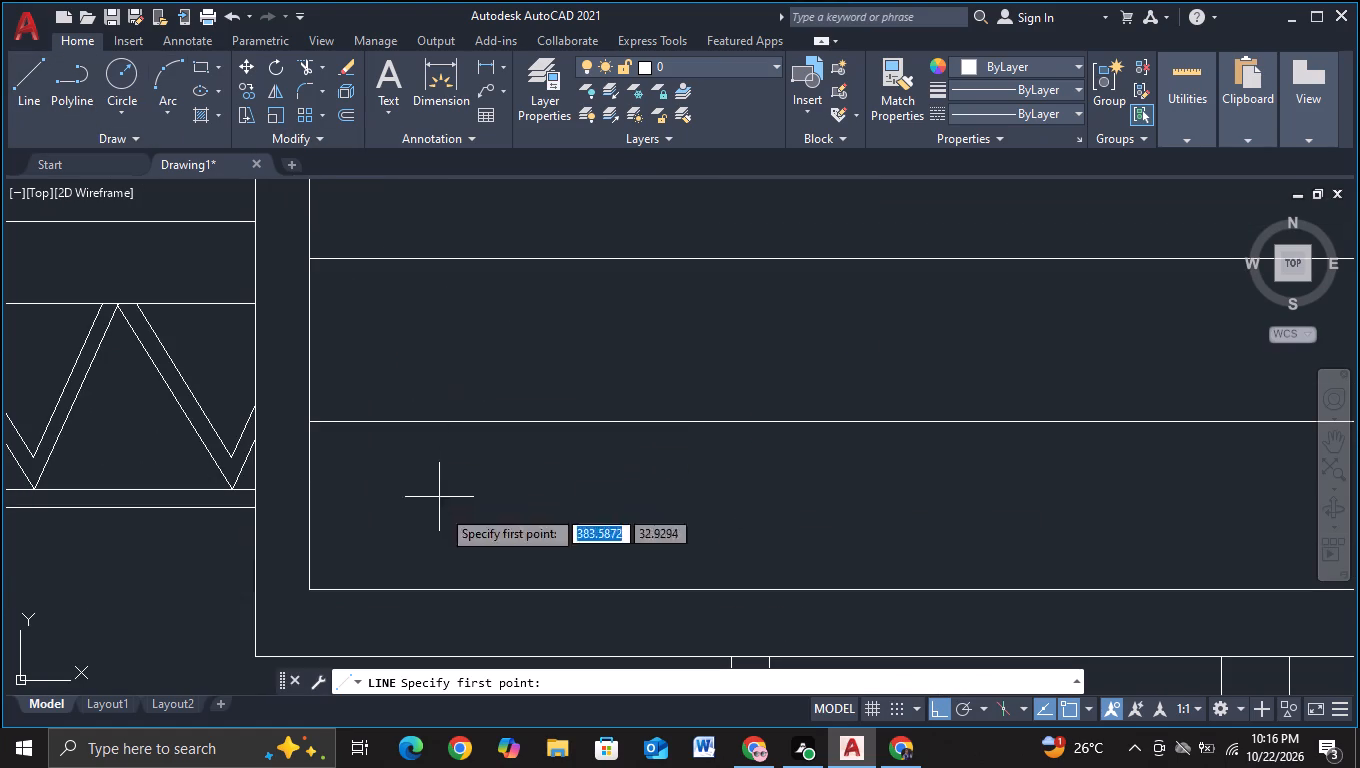
{"action": "left_click", "coordinate": [523, 612]}
{"action": "scroll", "coordinate": [522, 359], "scroll_direction": "down", "scroll_amount": 2}
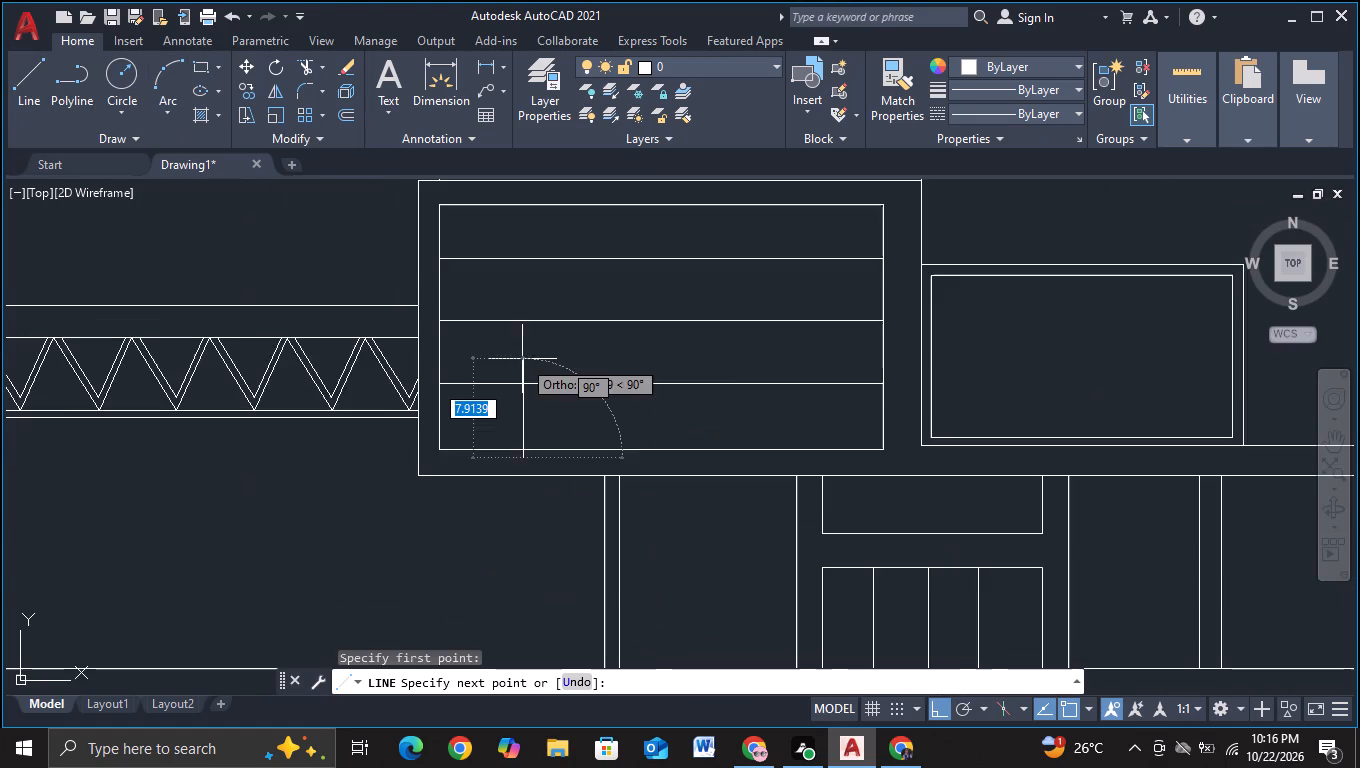
{"action": "middle_click_drag", "start_coordinate": [522, 359], "coordinate": [524, 440]}
{"action": "scroll", "coordinate": [523, 265], "scroll_direction": "up", "scroll_amount": 2}
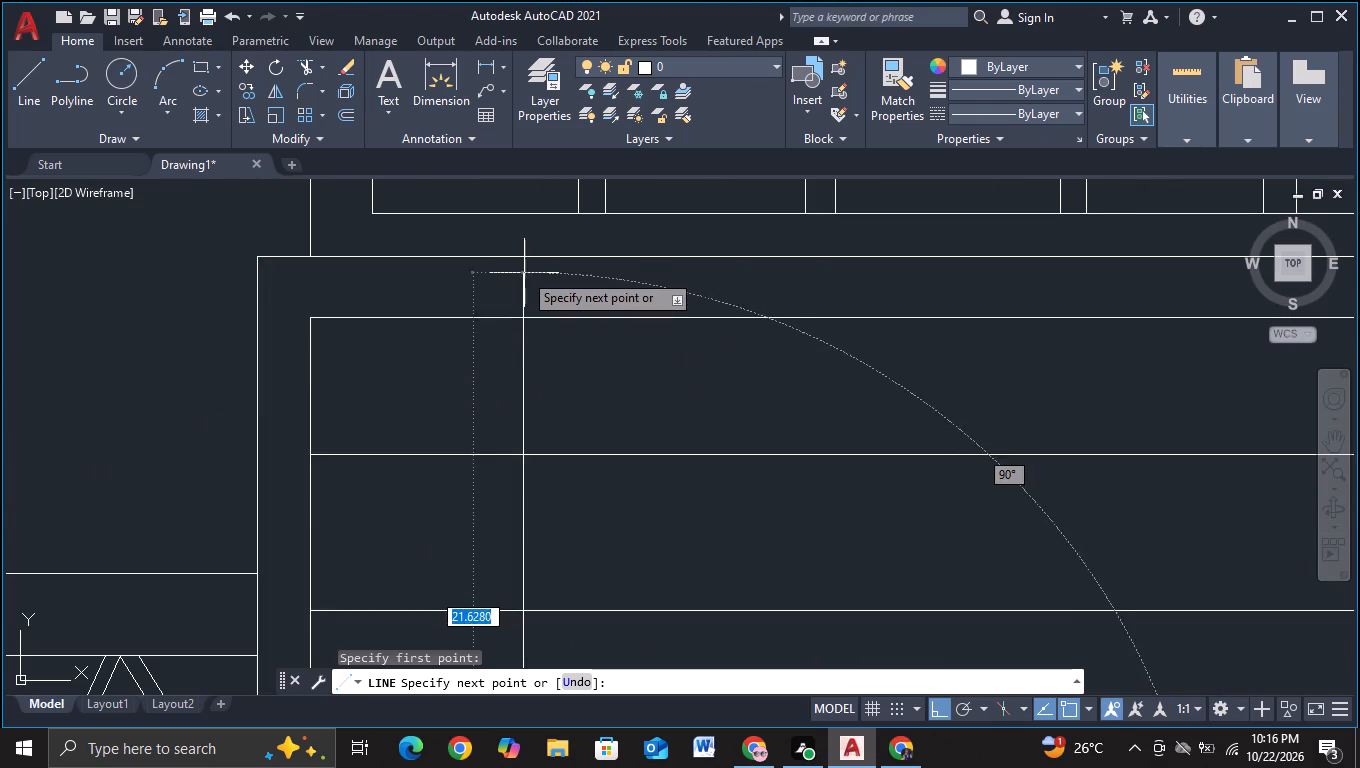
{"action": "left_click", "coordinate": [528, 294]}
{"action": "key", "text": "Escape"}
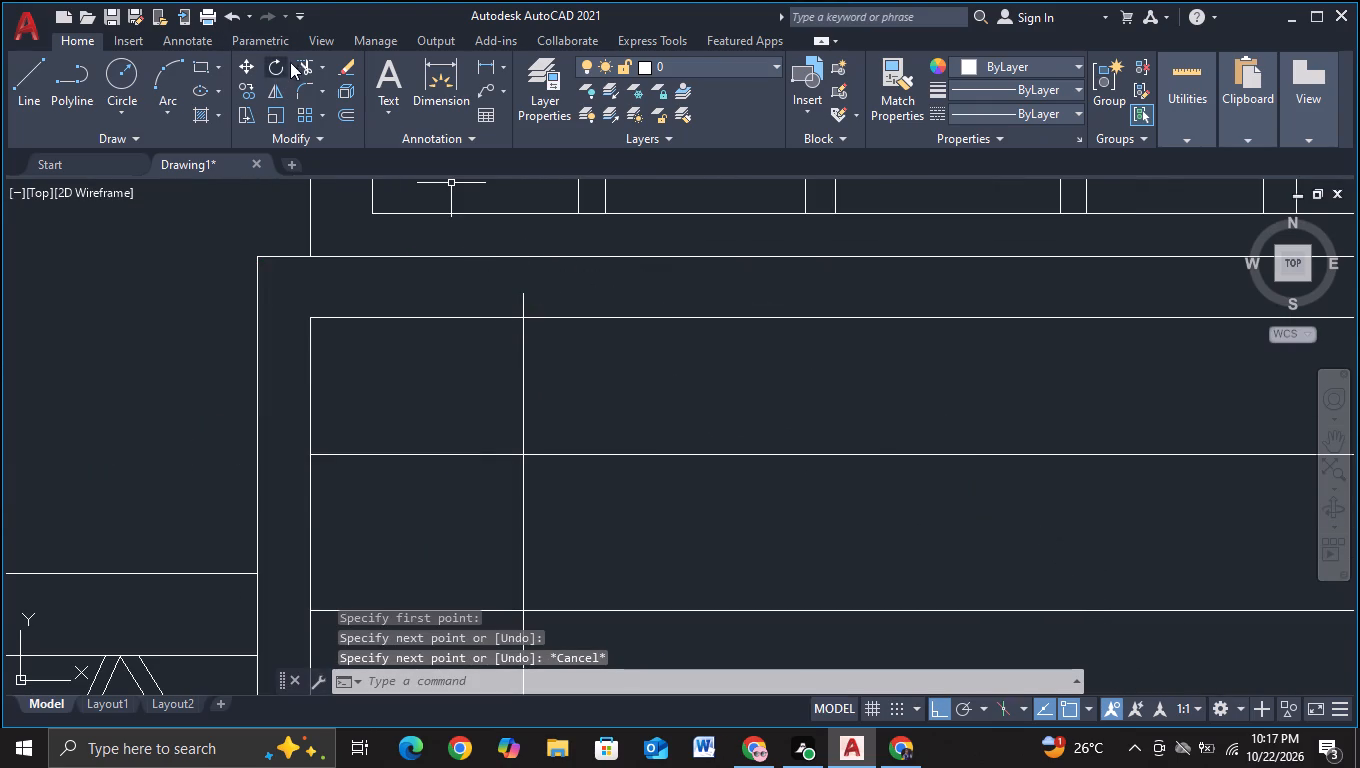
Trim the vertical line's overhangs above and below the inner frame's top and bottom edges.
{"action": "left_click", "coordinate": [298, 62]}
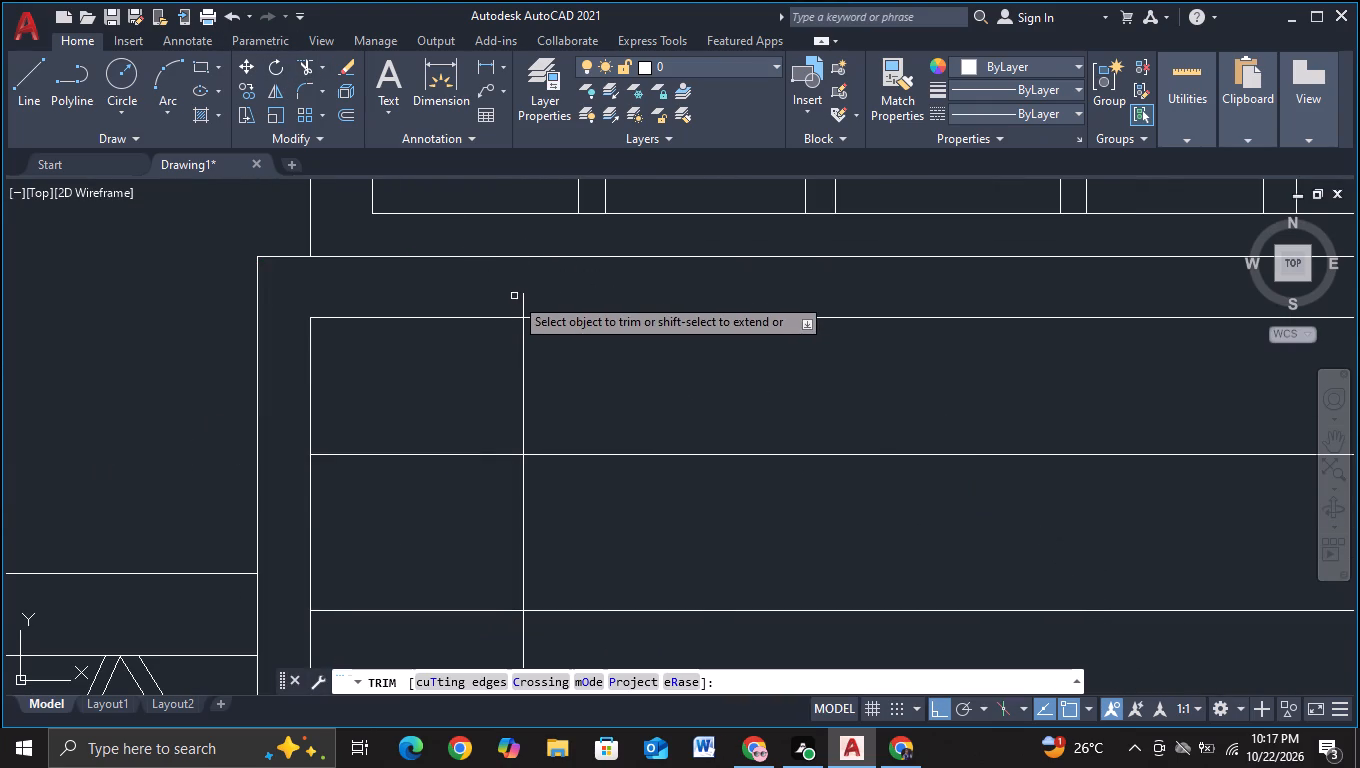
{"action": "left_click_drag", "start_coordinate": [514, 296], "coordinate": [548, 288]}
{"action": "scroll", "coordinate": [548, 288], "scroll_direction": "down", "scroll_amount": 2}
{"action": "scroll", "coordinate": [527, 567], "scroll_direction": "up", "scroll_amount": 2}
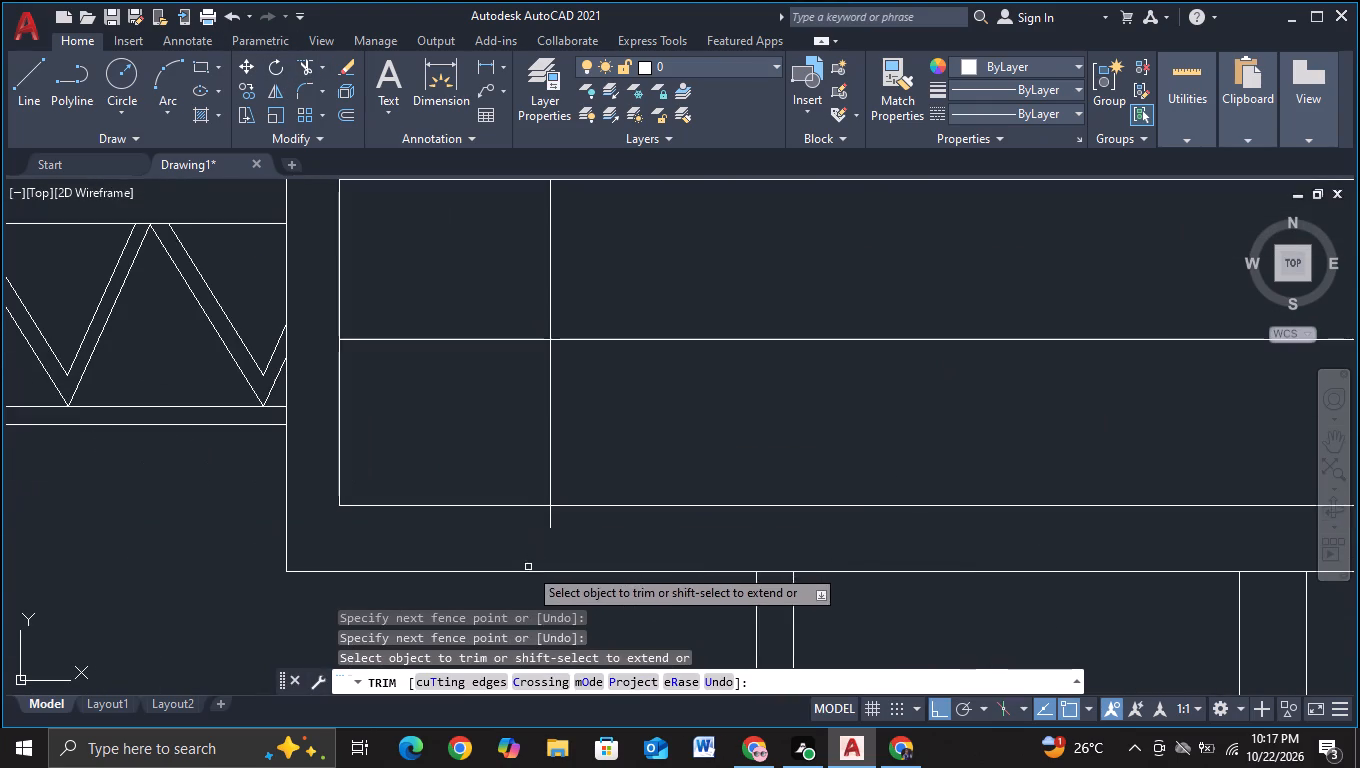
{"action": "left_click", "coordinate": [552, 522]}
{"action": "key", "text": "Escape"}
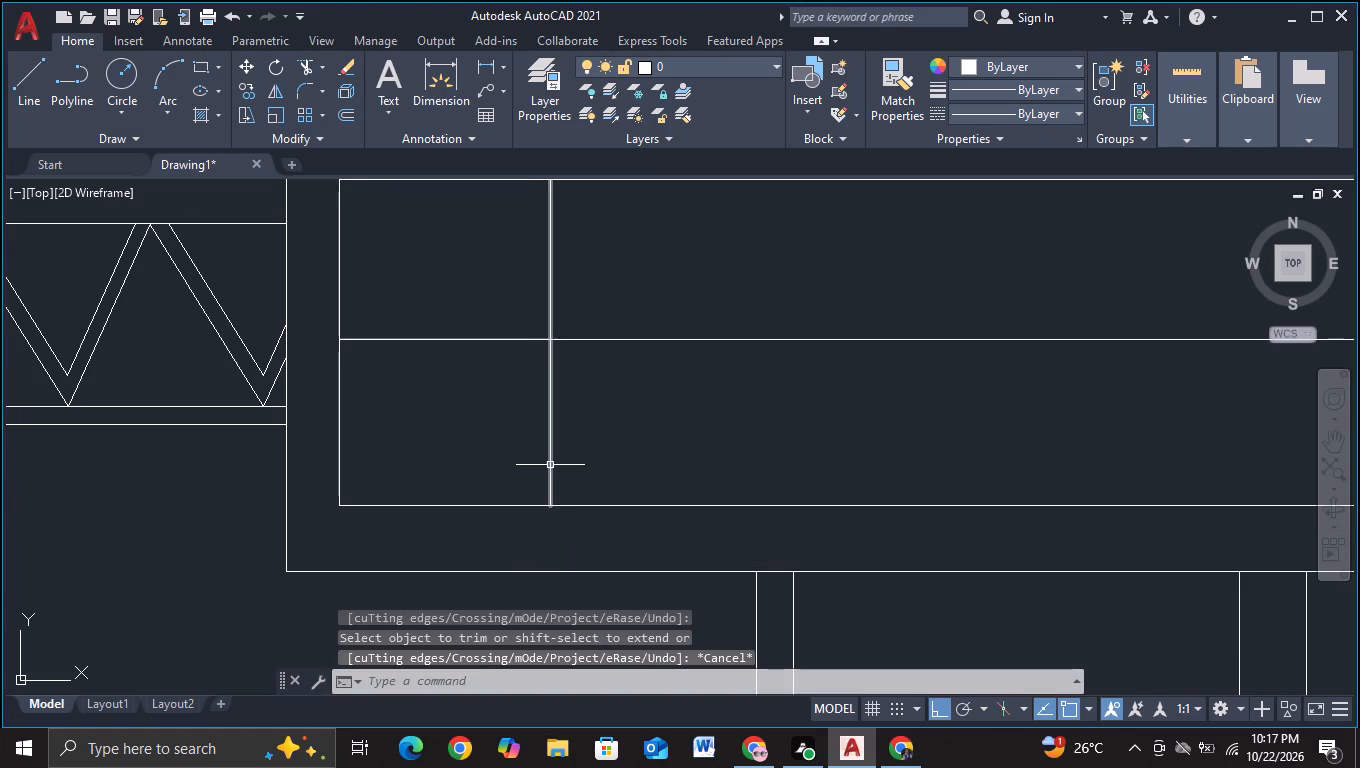
With object snap off, copy the lower left grid's vertical line about 0.7 units right, and again as a close pair about 7 units right.
{"action": "left_click", "coordinate": [551, 464]}
{"action": "key", "text": "c"}
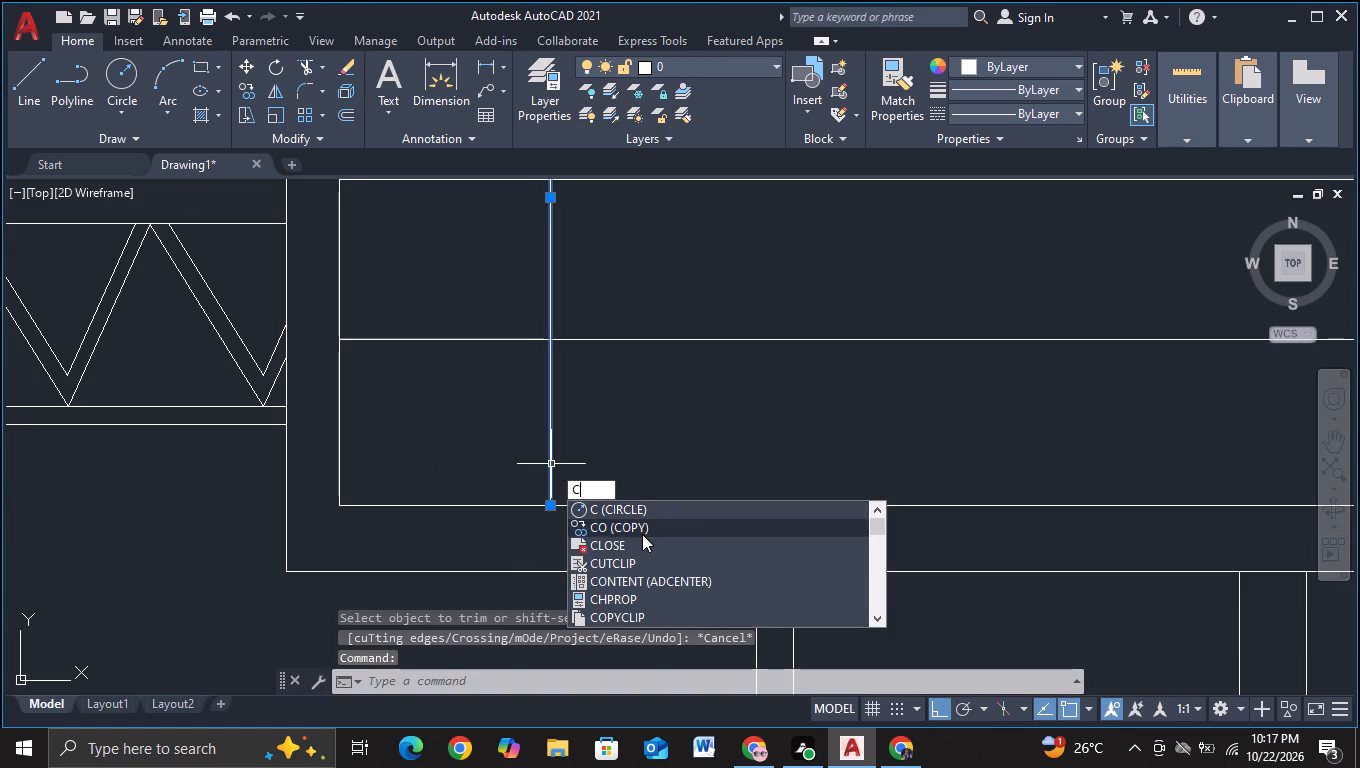
{"action": "left_click", "coordinate": [642, 534]}
{"action": "left_click", "coordinate": [553, 417]}
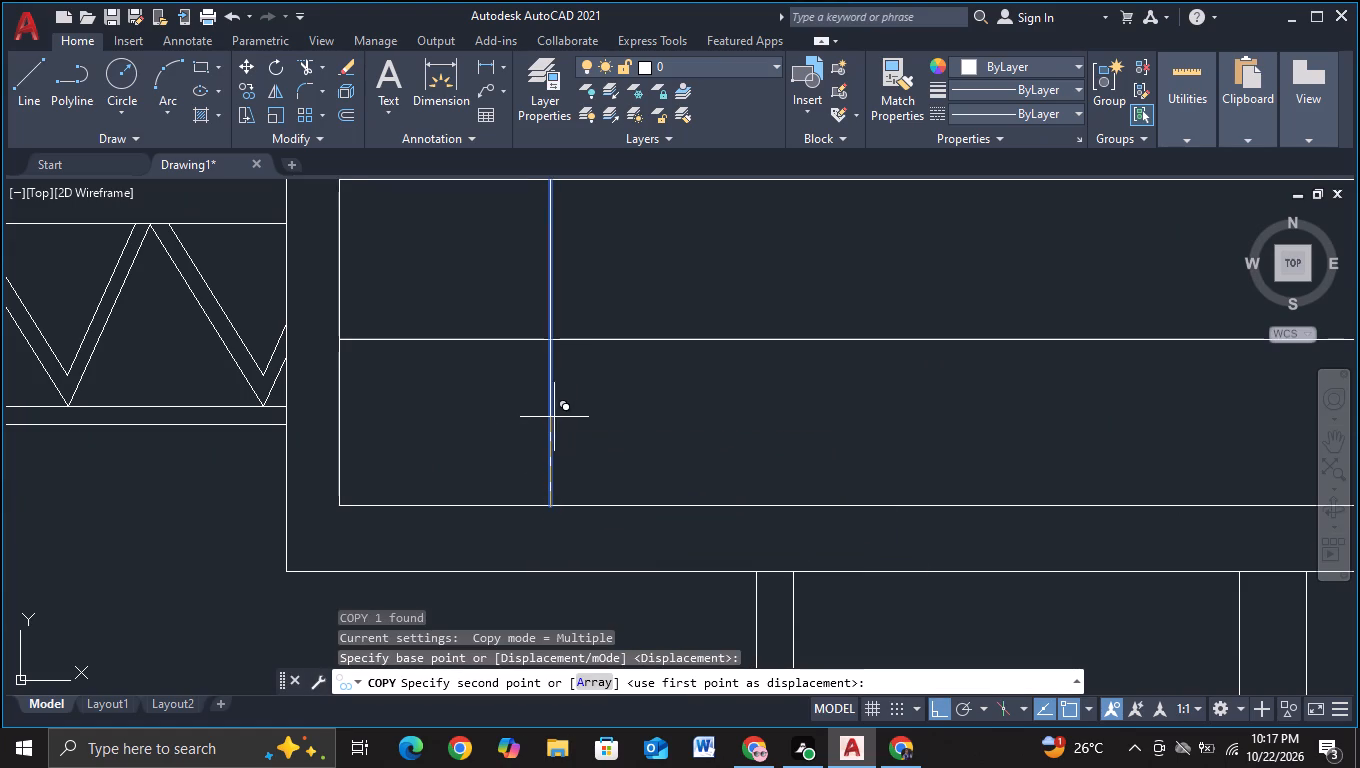
{"action": "scroll", "coordinate": [602, 461], "scroll_direction": "down", "scroll_amount": 1}
{"action": "scroll", "coordinate": [585, 484], "scroll_direction": "up", "scroll_amount": 1}
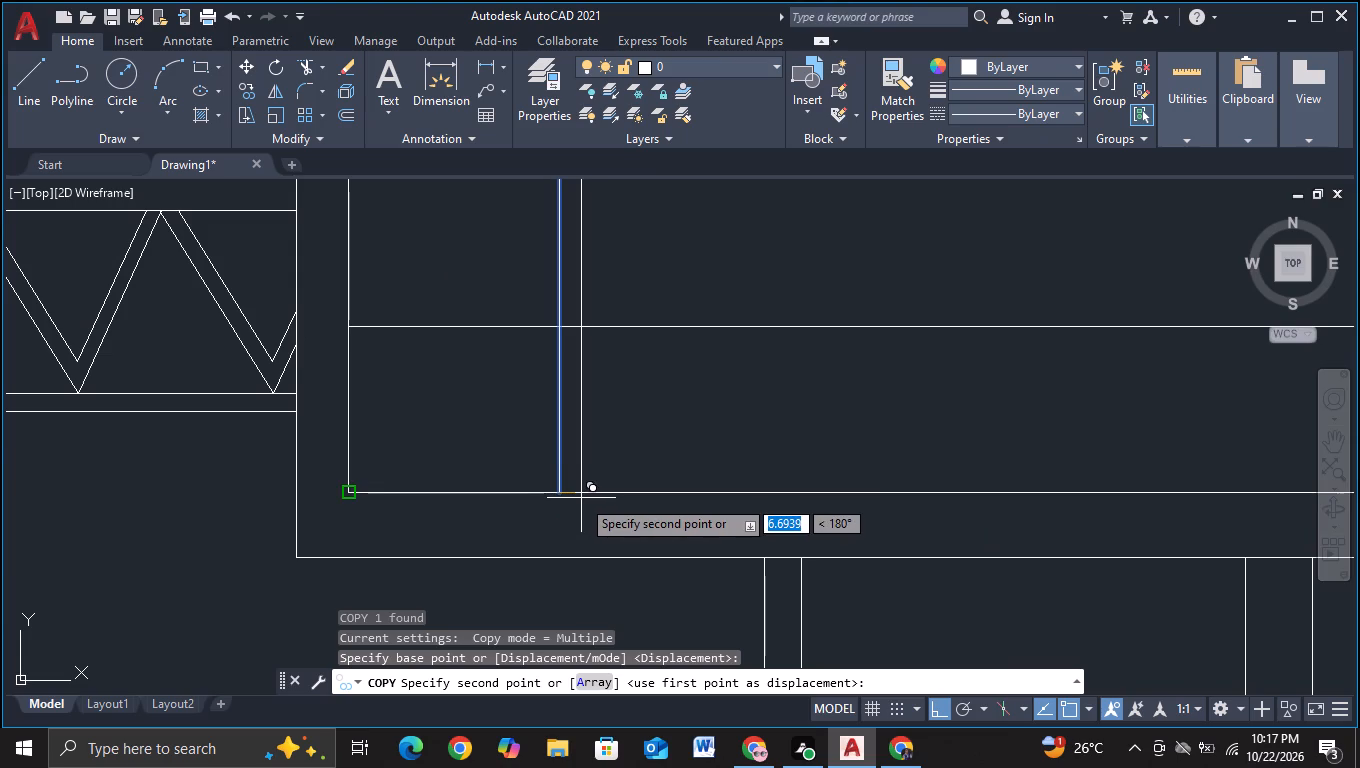
{"action": "key", "text": "F3"}
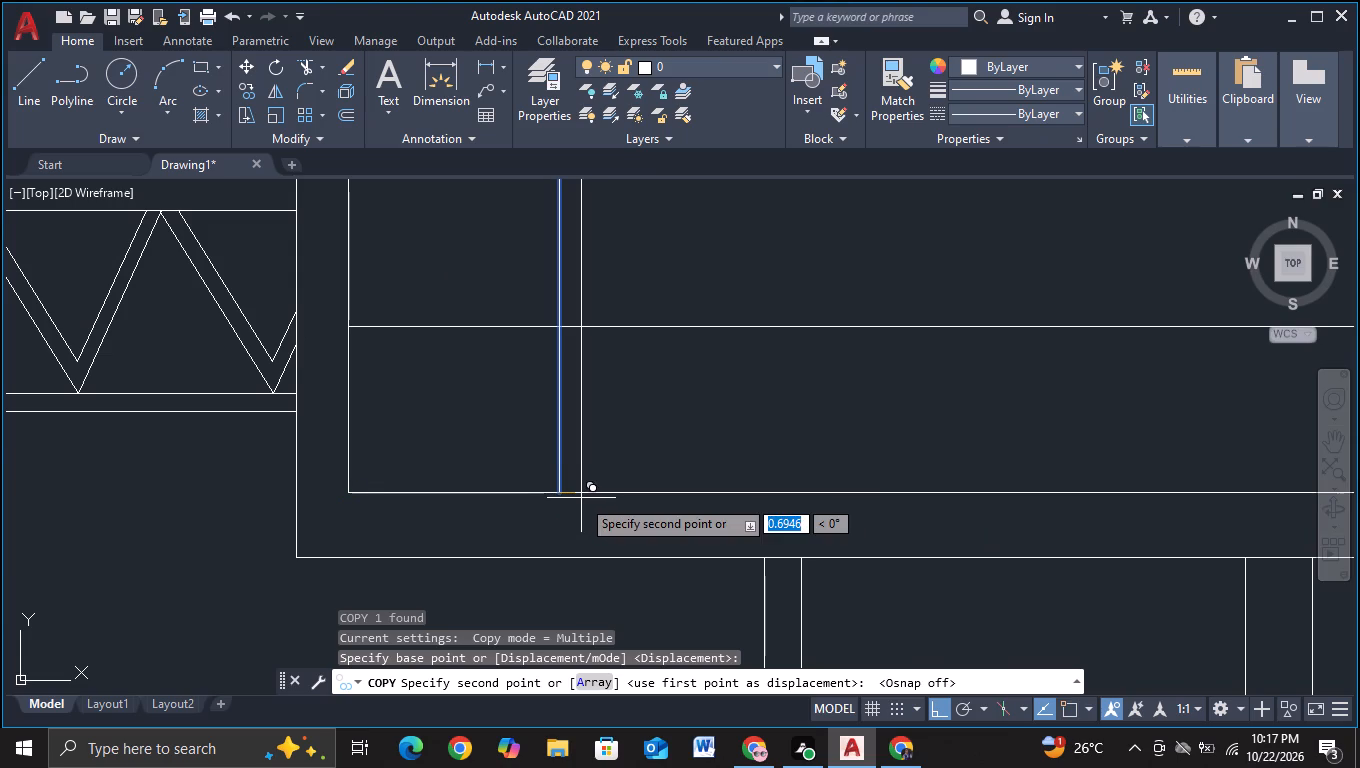
{"action": "left_click", "coordinate": [581, 498]}
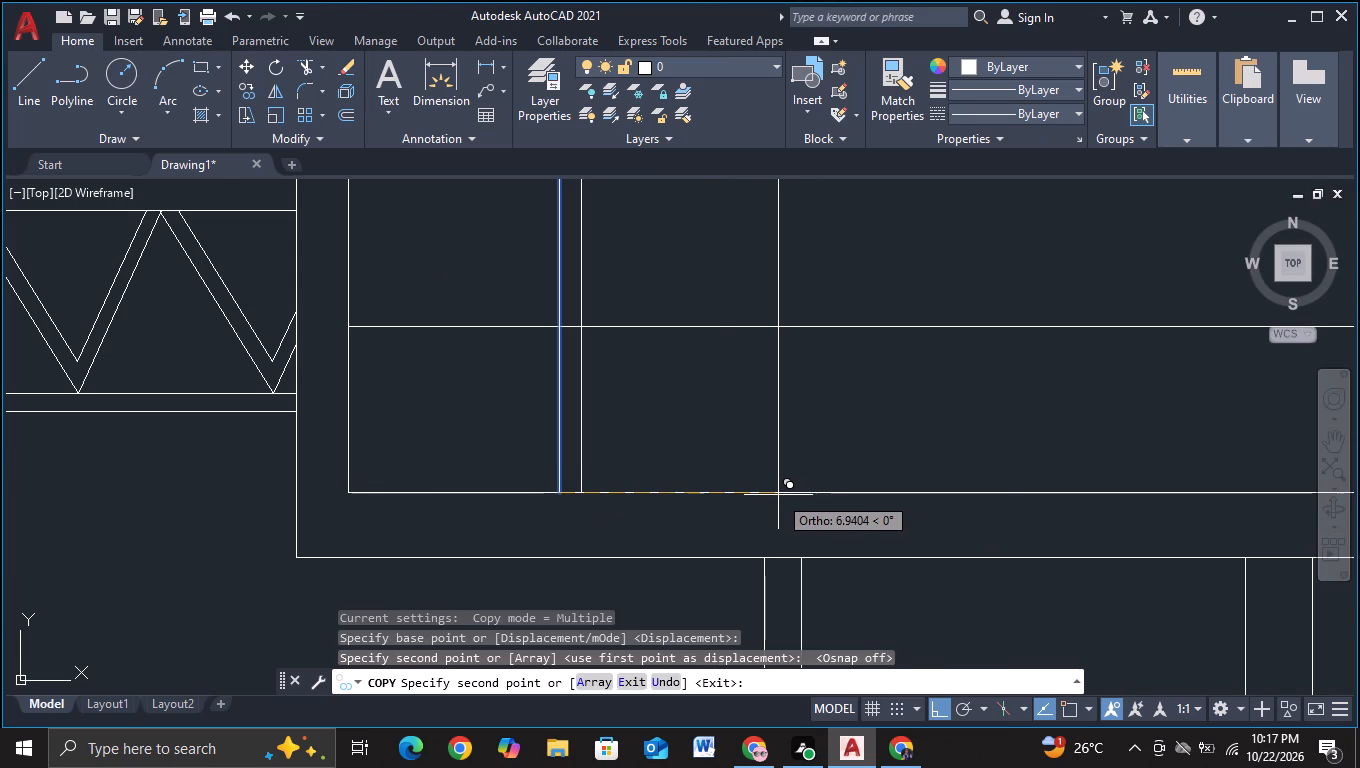
{"action": "left_click", "coordinate": [778, 495]}
{"action": "left_click", "coordinate": [795, 496]}
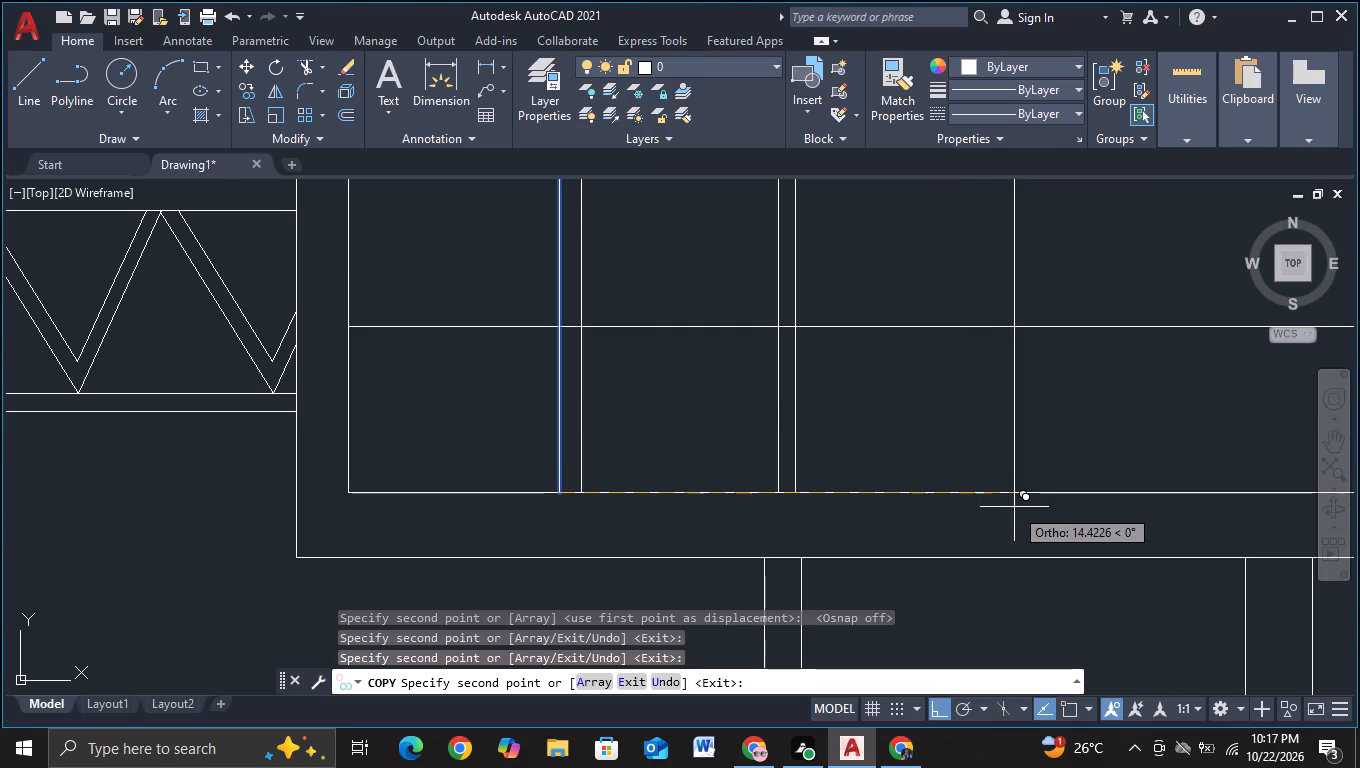
Continue the copies across the grid with close pairs about 14 and 20 units right, and a single line about 28 units right near the frame's edge.
{"action": "middle_click_drag", "start_coordinate": [1014, 507], "coordinate": [712, 499]}
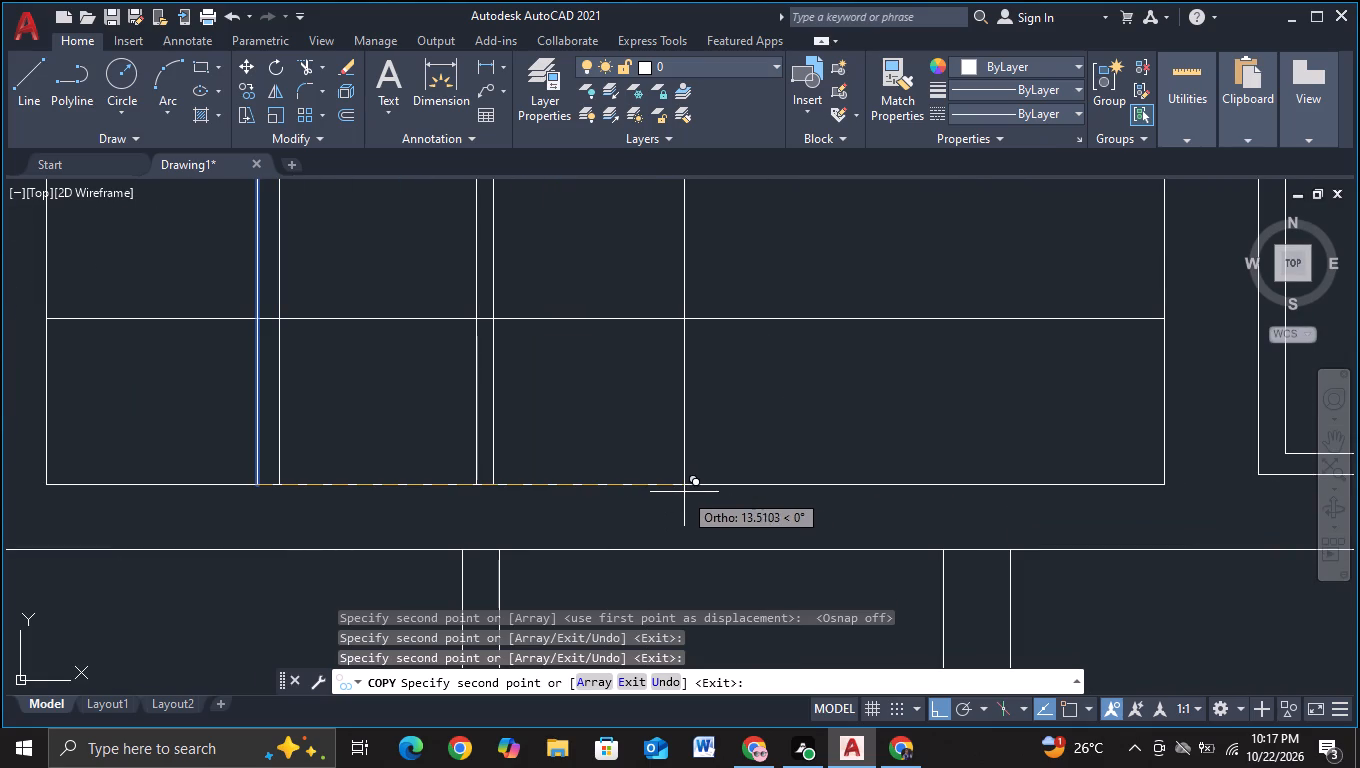
{"action": "left_click", "coordinate": [684, 492]}
{"action": "left_click", "coordinate": [701, 493]}
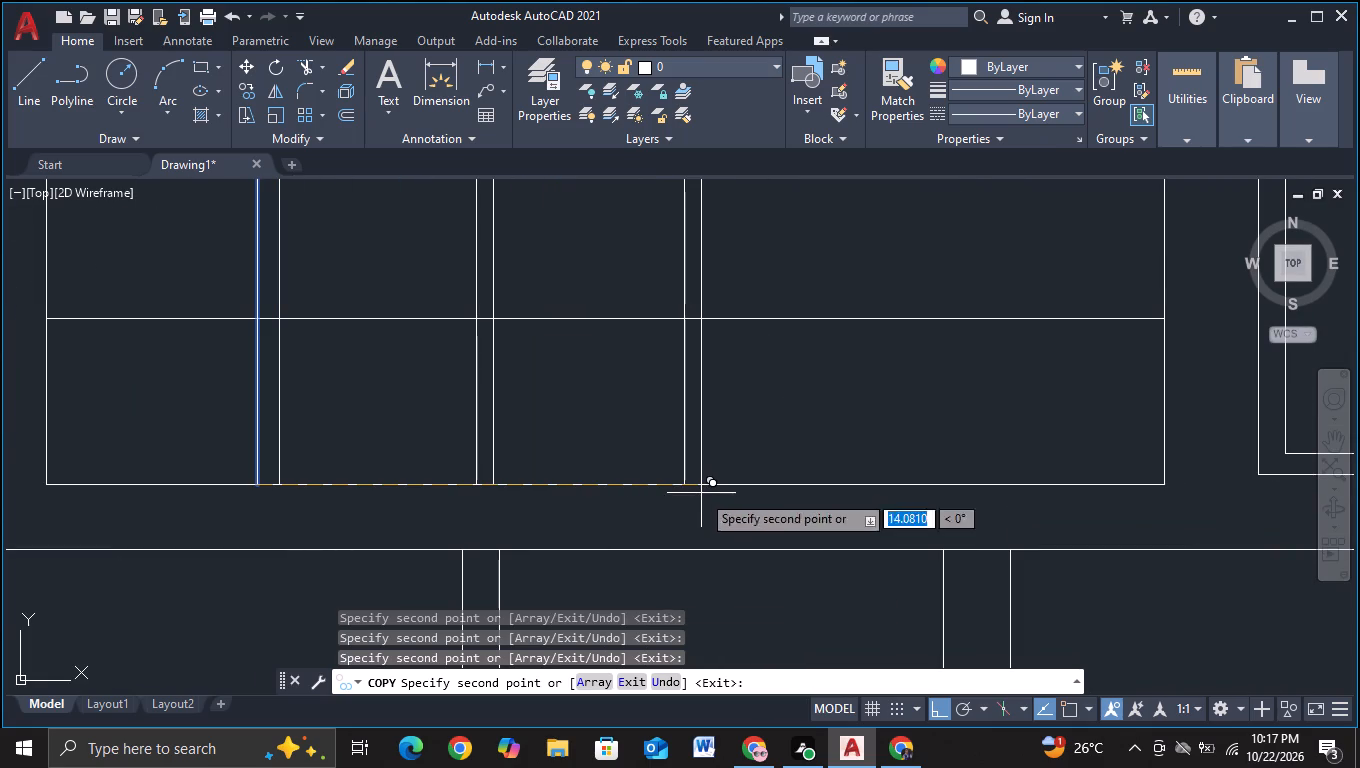
{"action": "left_click", "coordinate": [892, 505]}
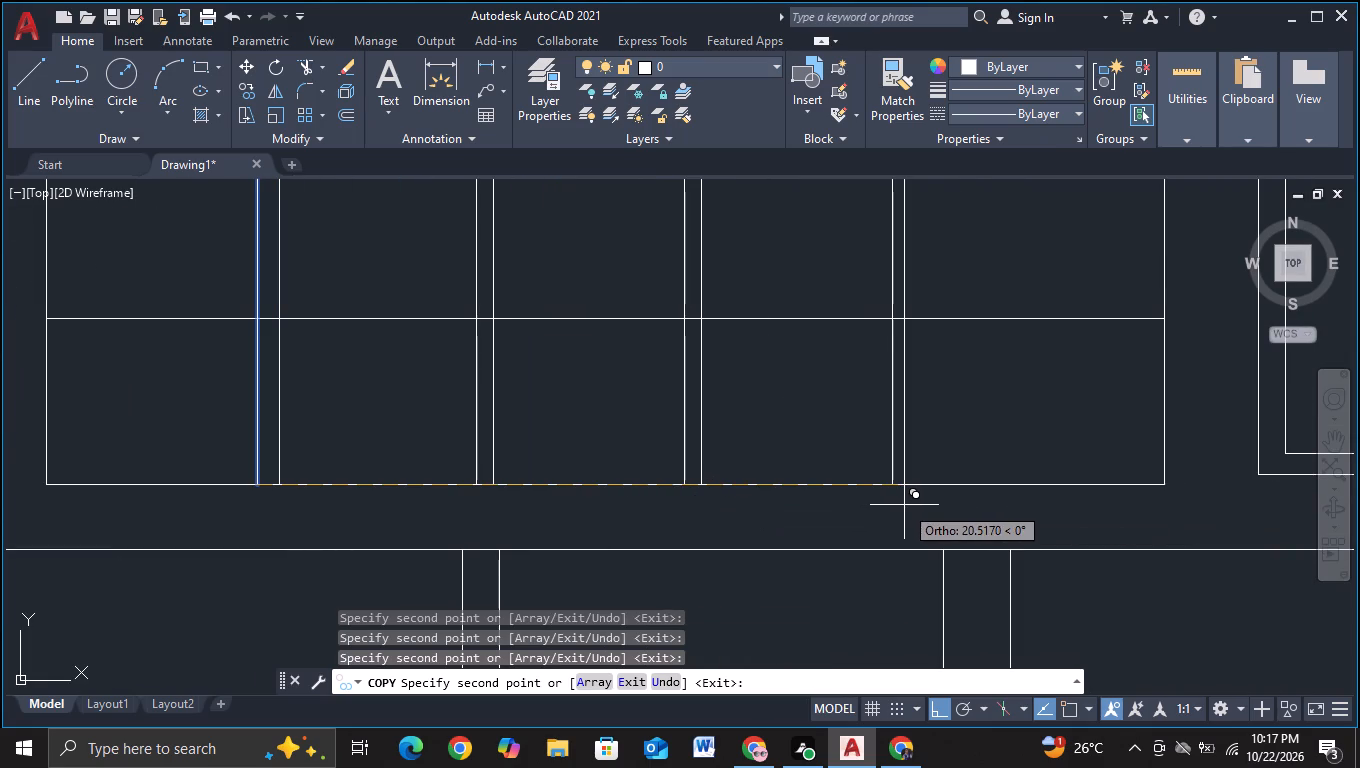
{"action": "left_click", "coordinate": [904, 505]}
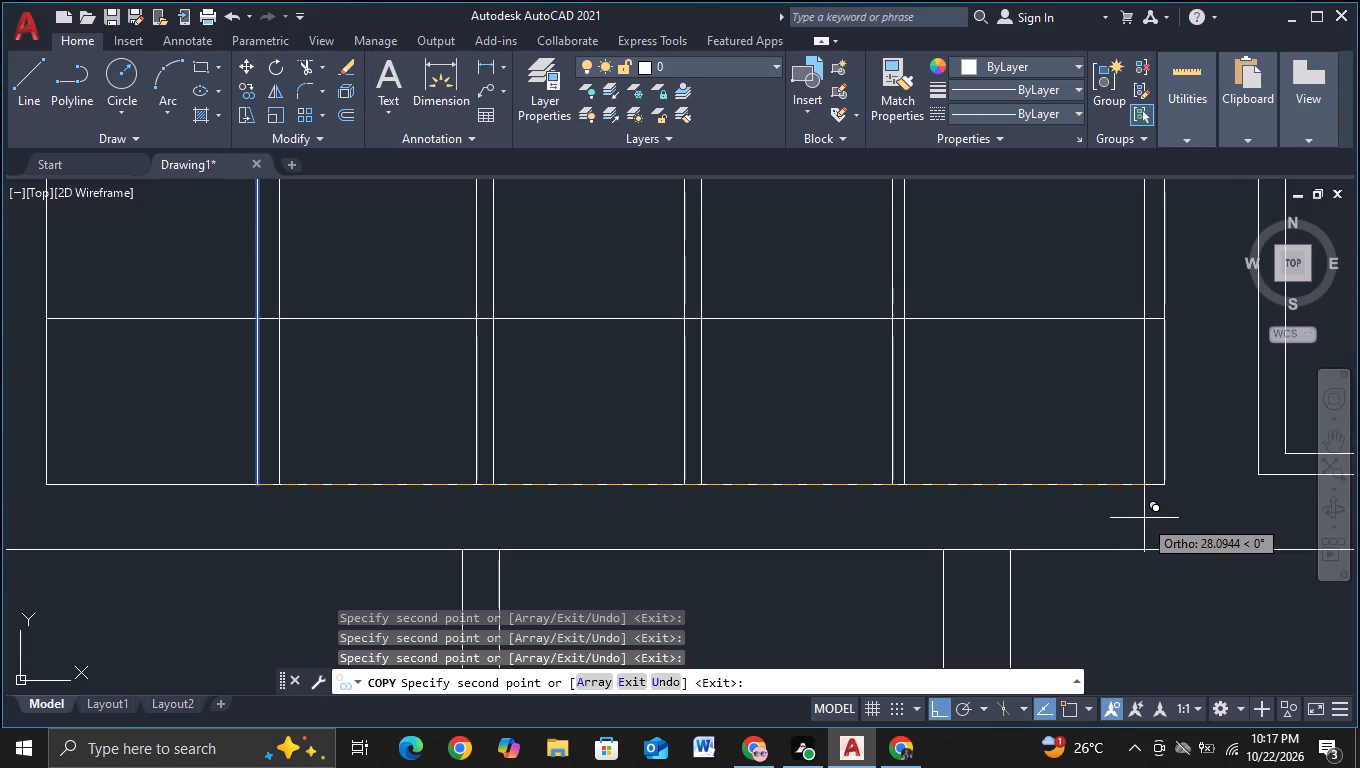
{"action": "left_click", "coordinate": [1144, 518]}
{"action": "scroll", "coordinate": [1144, 518], "scroll_direction": "down", "scroll_amount": 1}
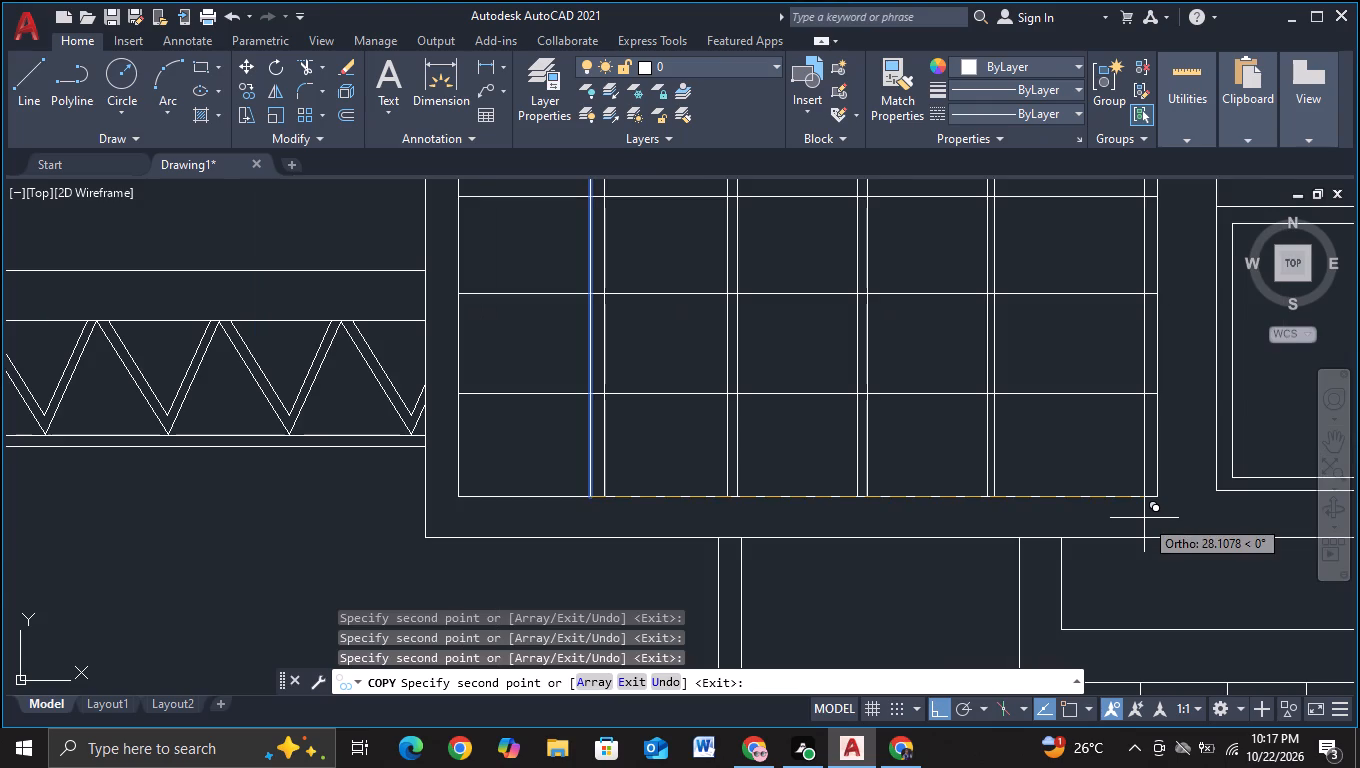
{"action": "key", "text": "Escape"}
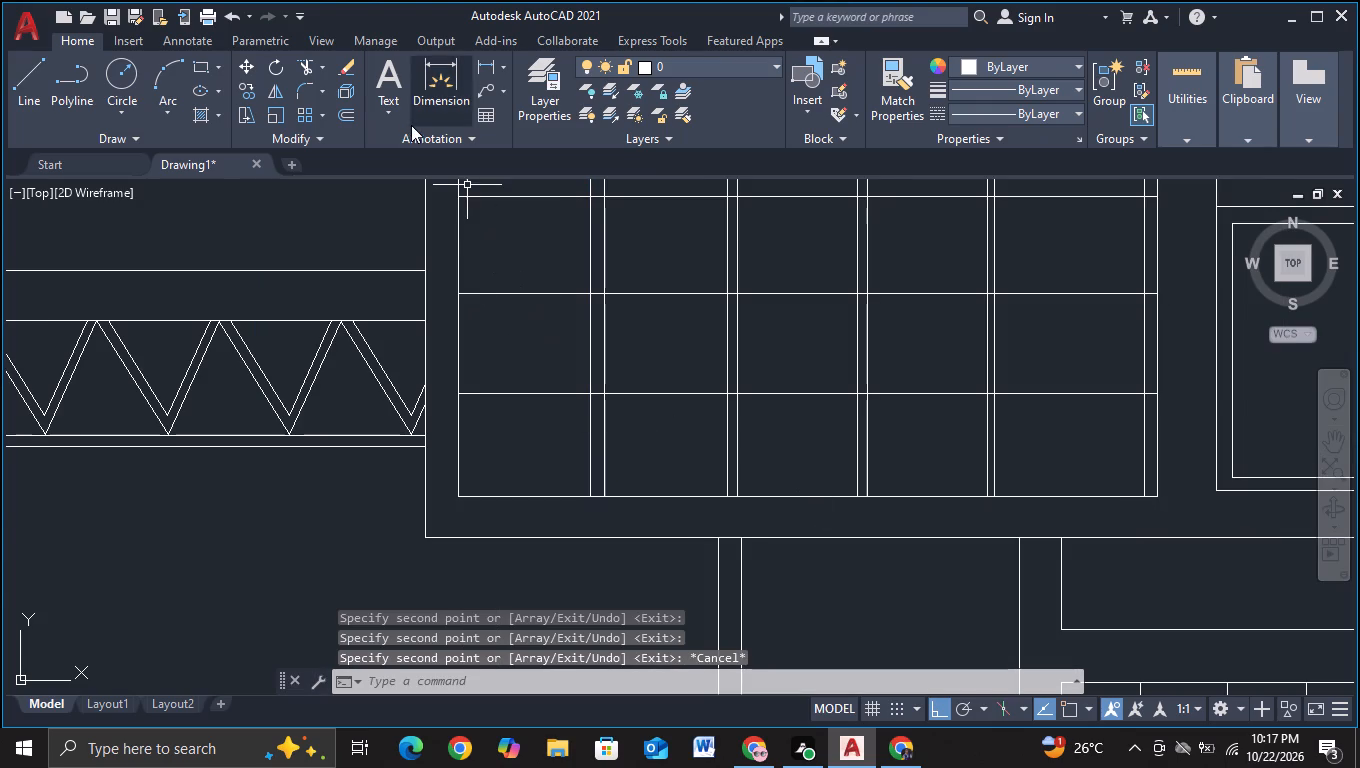
Draw a horizontal line through the lower right box's inner frame, above the nested box, extending past both side edges.
{"action": "scroll", "coordinate": [539, 308], "scroll_direction": "down", "scroll_amount": 2}
{"action": "scroll", "coordinate": [587, 333], "scroll_direction": "up", "scroll_amount": 1}
{"action": "scroll", "coordinate": [589, 336], "scroll_direction": "down", "scroll_amount": 1}
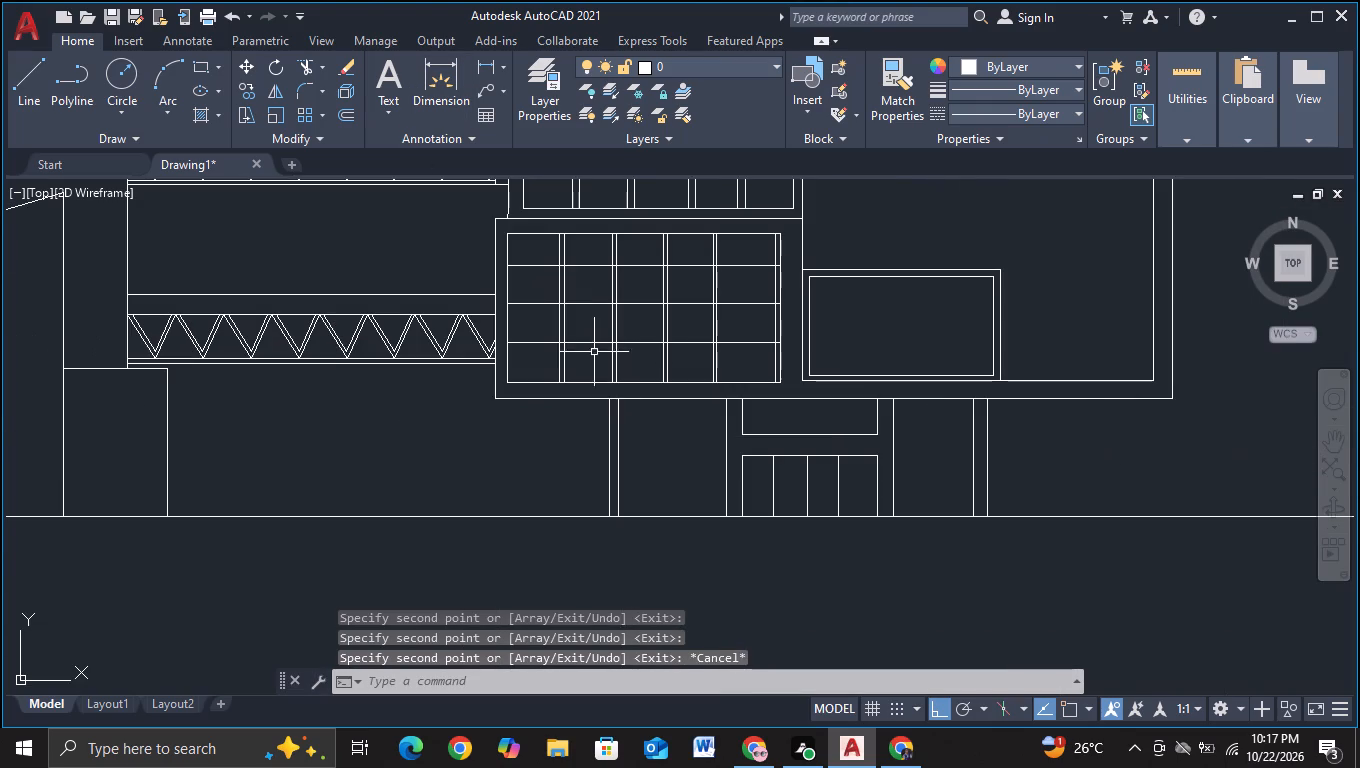
{"action": "middle_click_drag", "start_coordinate": [678, 454], "coordinate": [472, 393]}
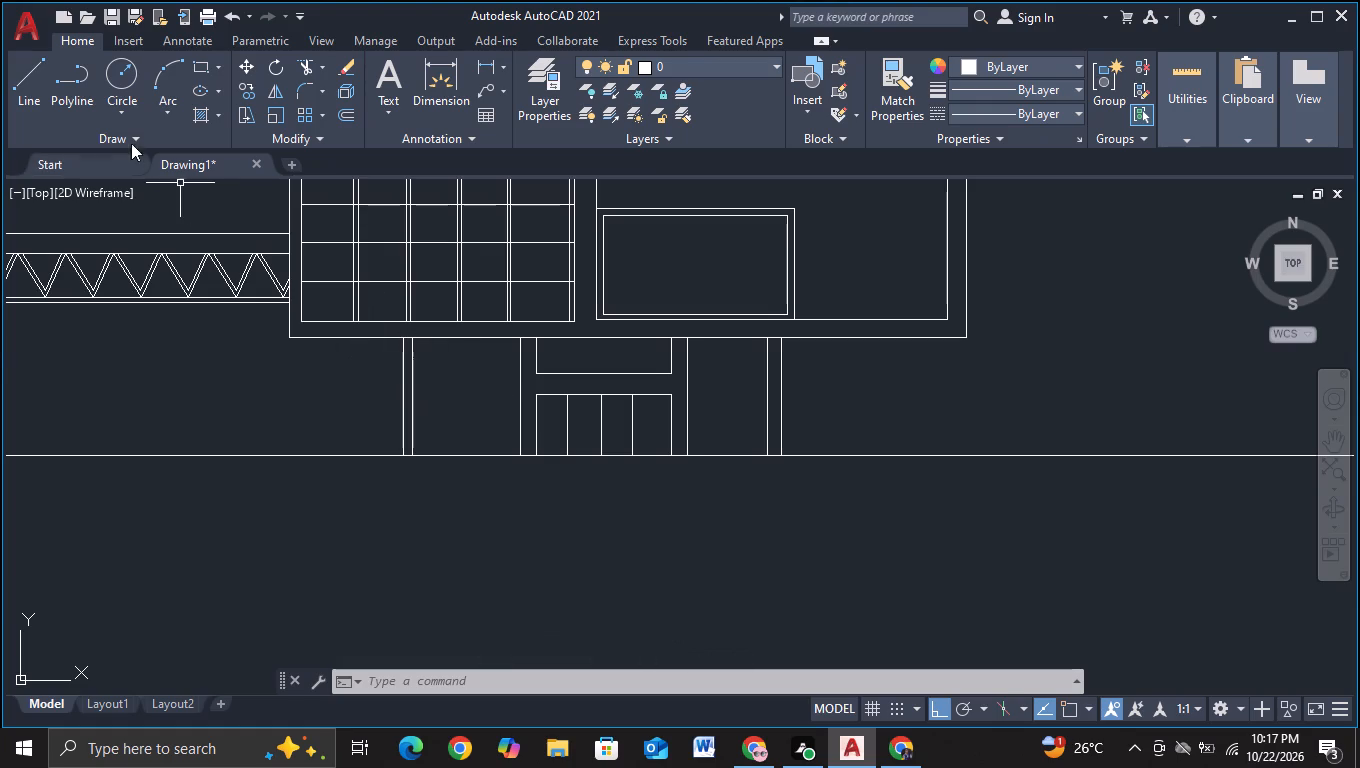
{"action": "left_click", "coordinate": [35, 88]}
{"action": "middle_click_drag", "start_coordinate": [665, 298], "coordinate": [661, 469]}
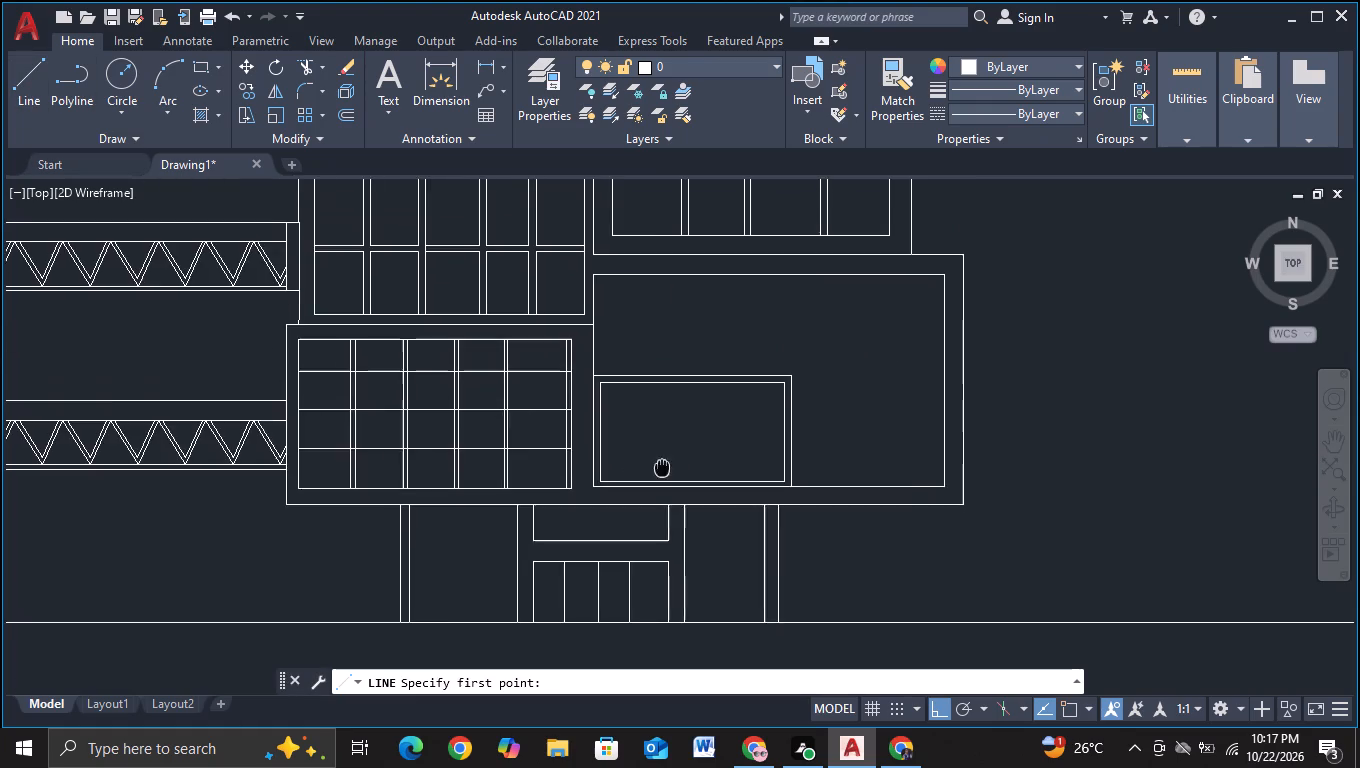
{"action": "scroll", "coordinate": [663, 404], "scroll_direction": "up", "scroll_amount": 1}
{"action": "middle_click_drag", "start_coordinate": [608, 332], "coordinate": [593, 401]}
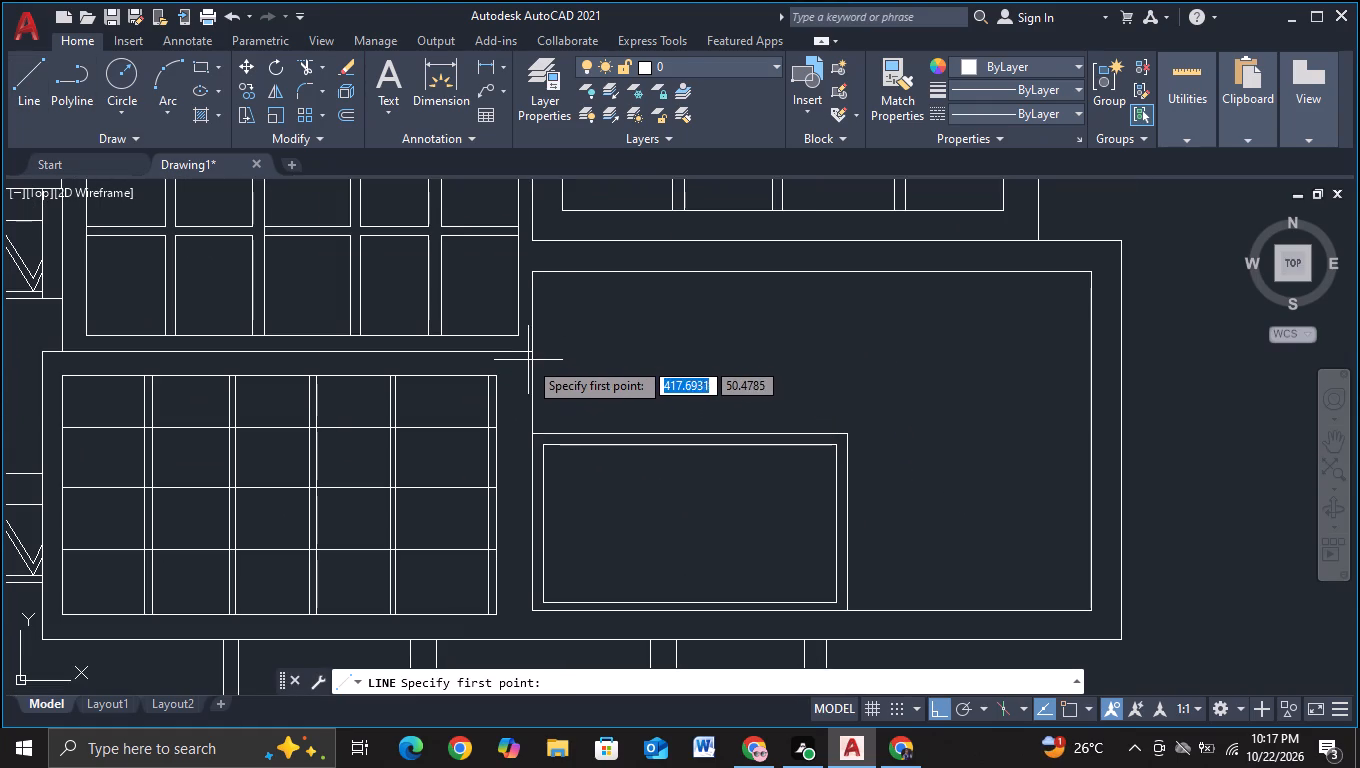
{"action": "left_click", "coordinate": [527, 362]}
{"action": "middle_click_drag", "start_coordinate": [943, 357], "coordinate": [523, 367]}
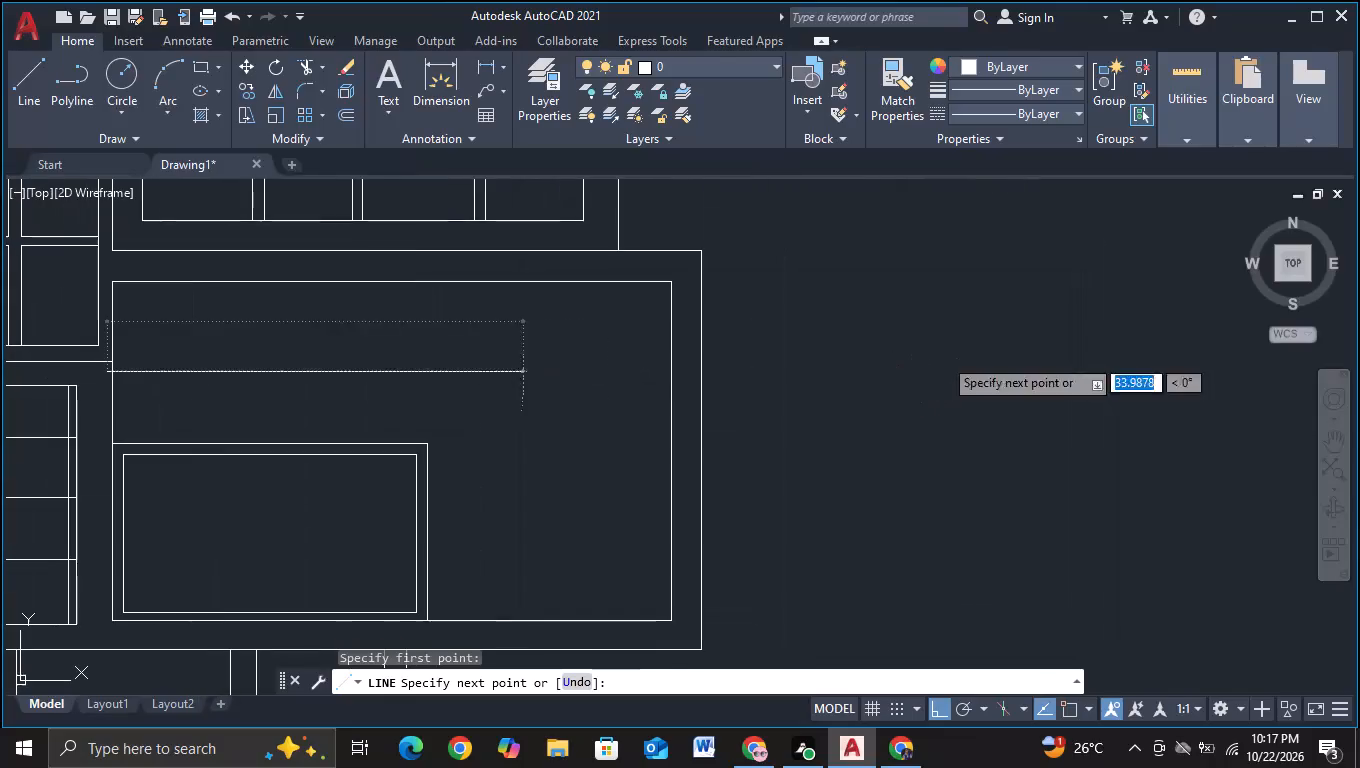
{"action": "left_click", "coordinate": [802, 382]}
{"action": "key", "text": "Escape"}
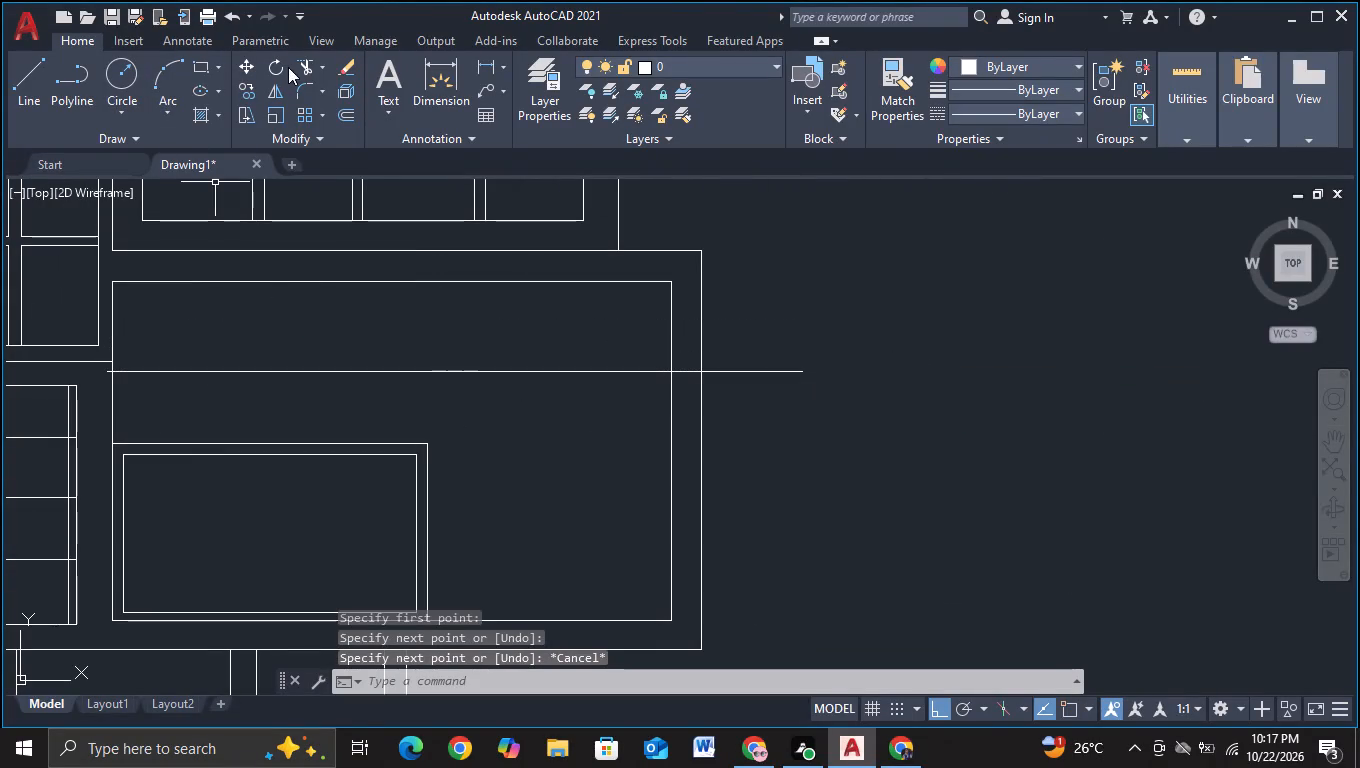
Trim both ends of the horizontal line back to the side edges of the lower right box's inner frame.
{"action": "left_click", "coordinate": [303, 60]}
{"action": "left_click", "coordinate": [107, 374]}
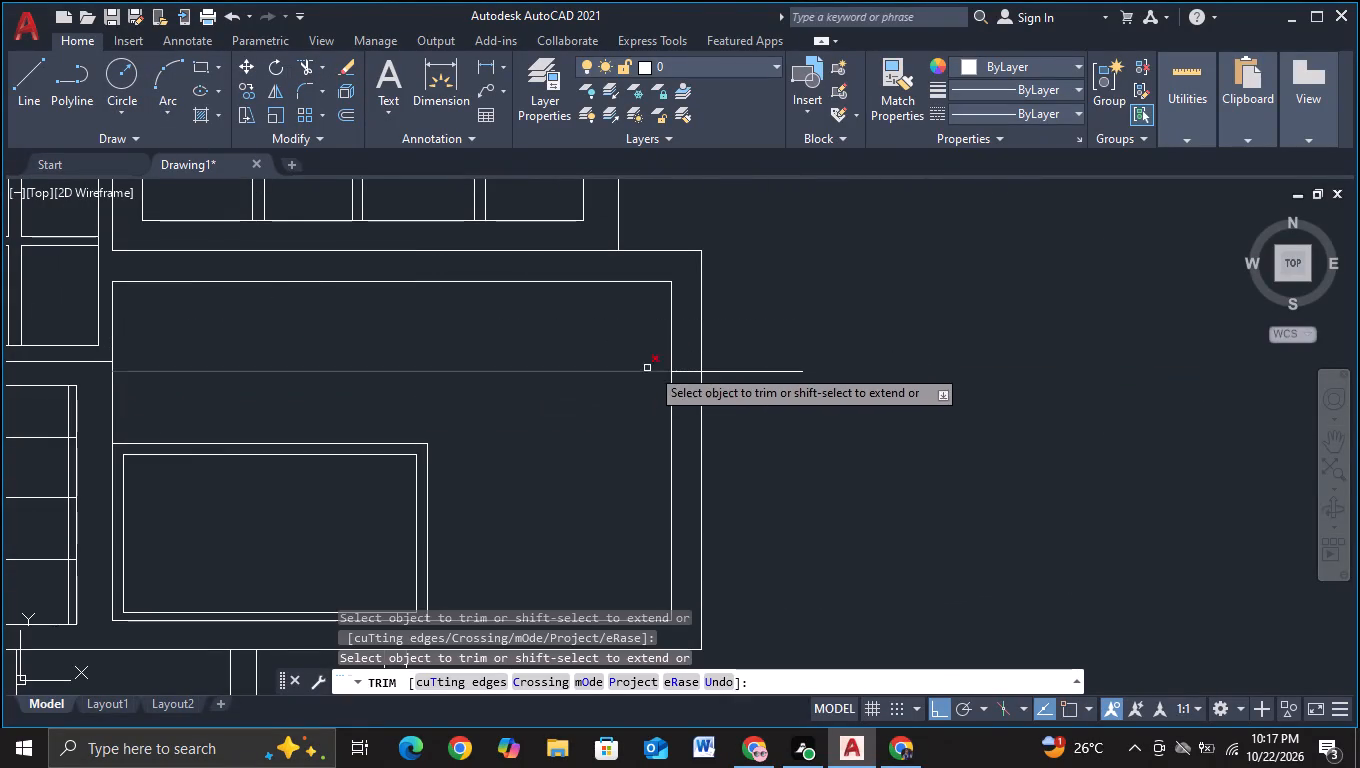
{"action": "left_click_drag", "start_coordinate": [764, 336], "coordinate": [750, 523]}
{"action": "left_click", "coordinate": [679, 371]}
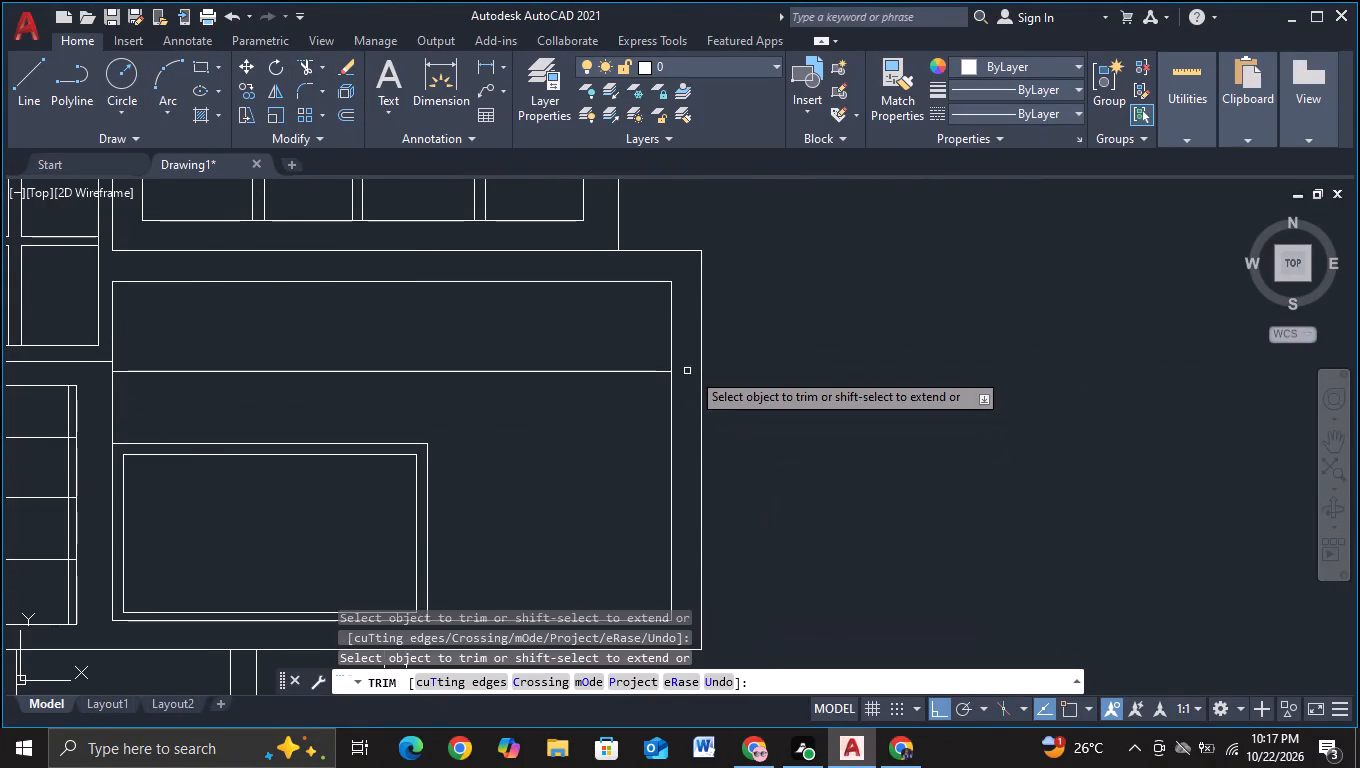
{"action": "key", "text": "Escape"}
Draw a vertical line near the left side of the lower right inner frame, from above its top edge down into the nested box.
{"action": "left_click", "coordinate": [11, 105]}
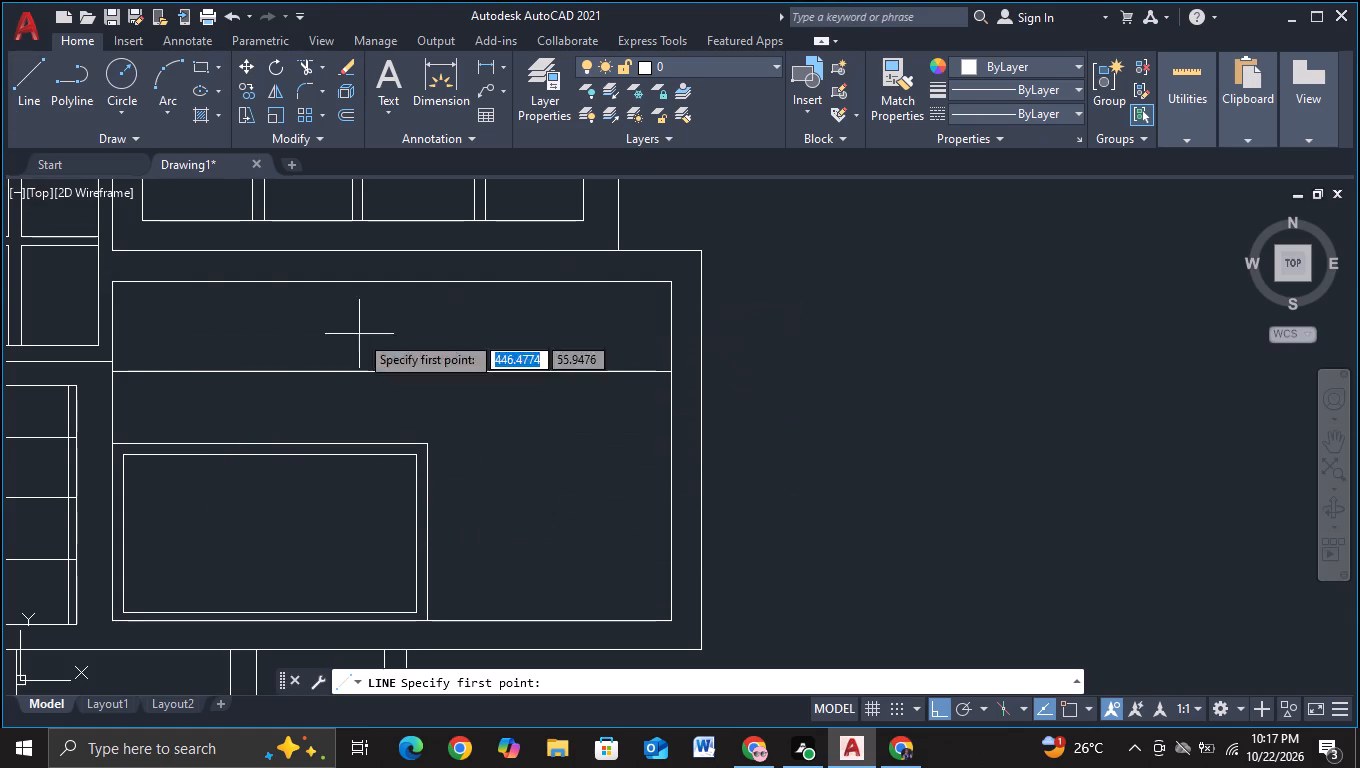
{"action": "left_click", "coordinate": [193, 272]}
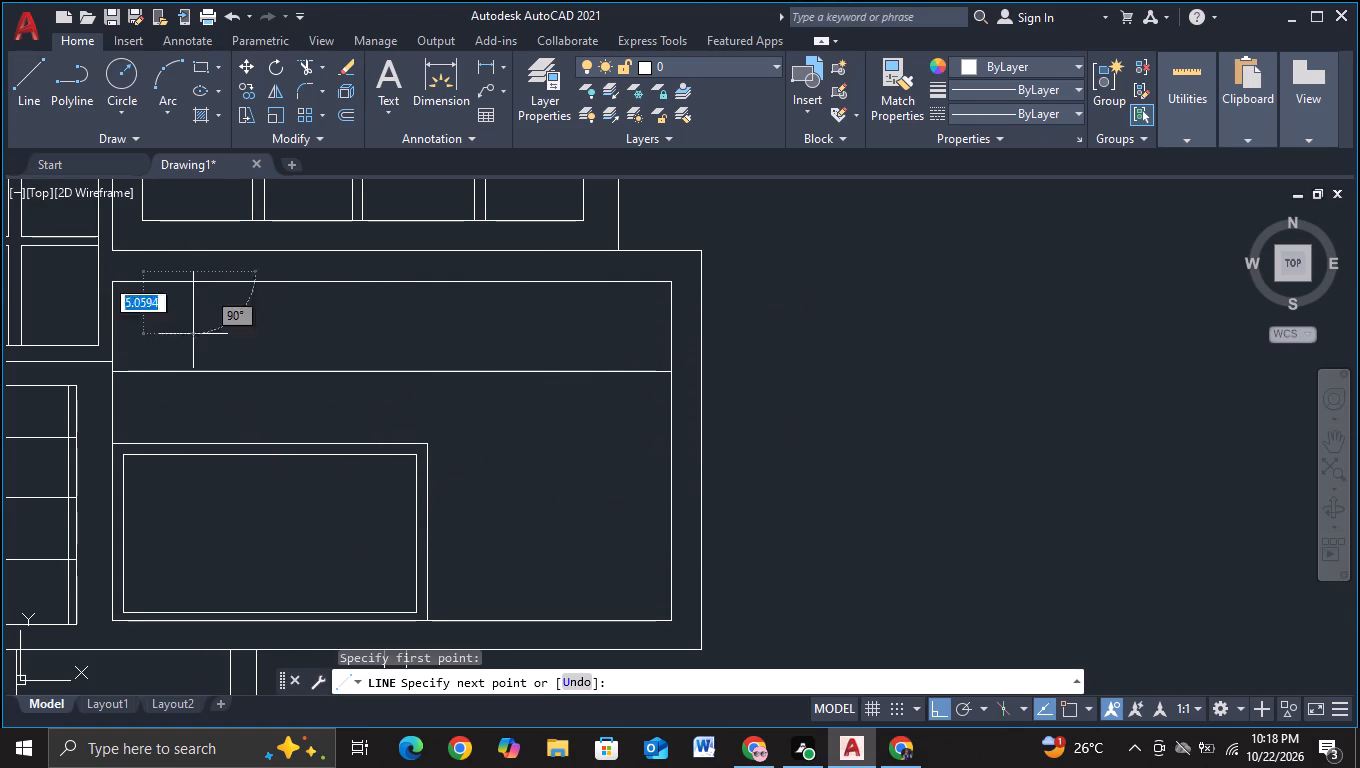
{"action": "left_click", "coordinate": [204, 565]}
{"action": "key", "text": "Escape"}
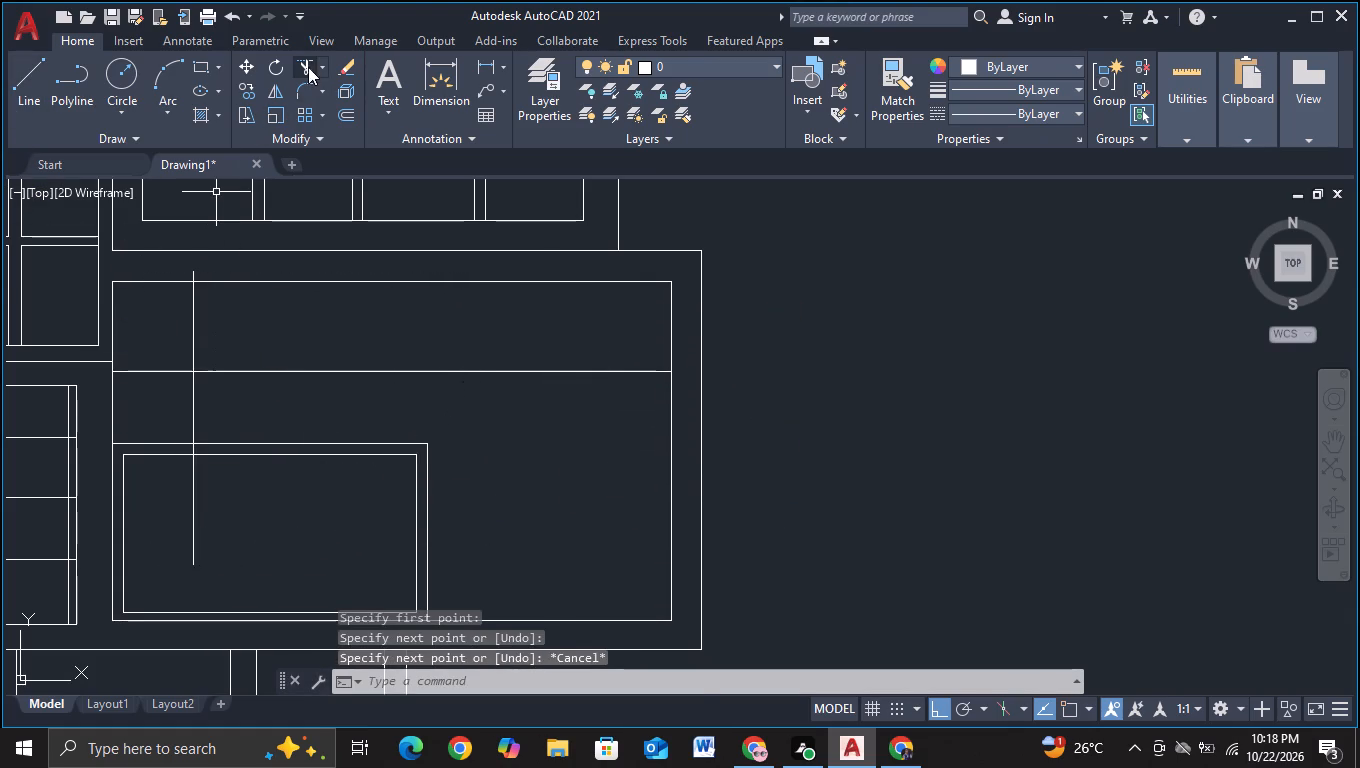
Trim the vertical line so it runs only from the inner frame's top edge to the nested box's outer top edge.
{"action": "left_click", "coordinate": [308, 67]}
{"action": "left_click", "coordinate": [196, 274]}
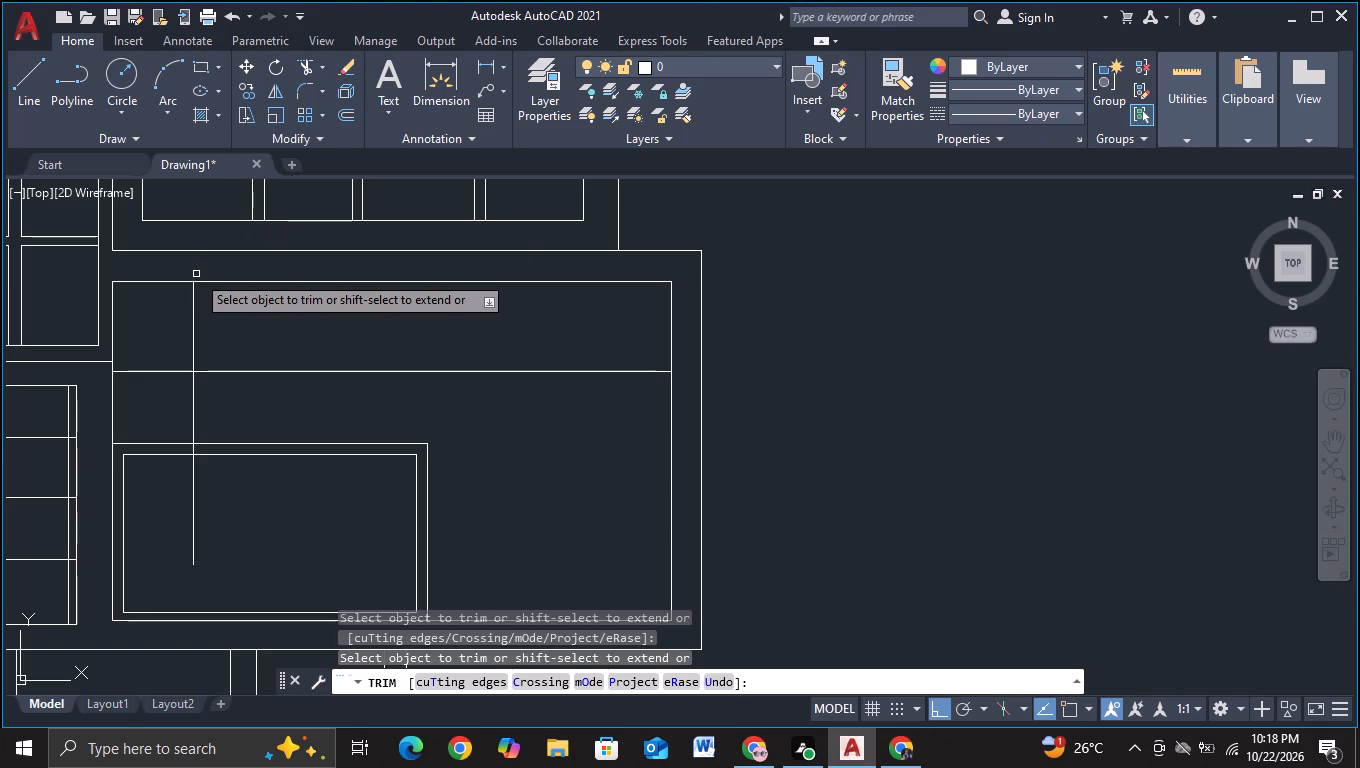
{"action": "left_click_drag", "start_coordinate": [186, 478], "coordinate": [232, 473]}
{"action": "scroll", "coordinate": [193, 462], "scroll_direction": "up", "scroll_amount": 2}
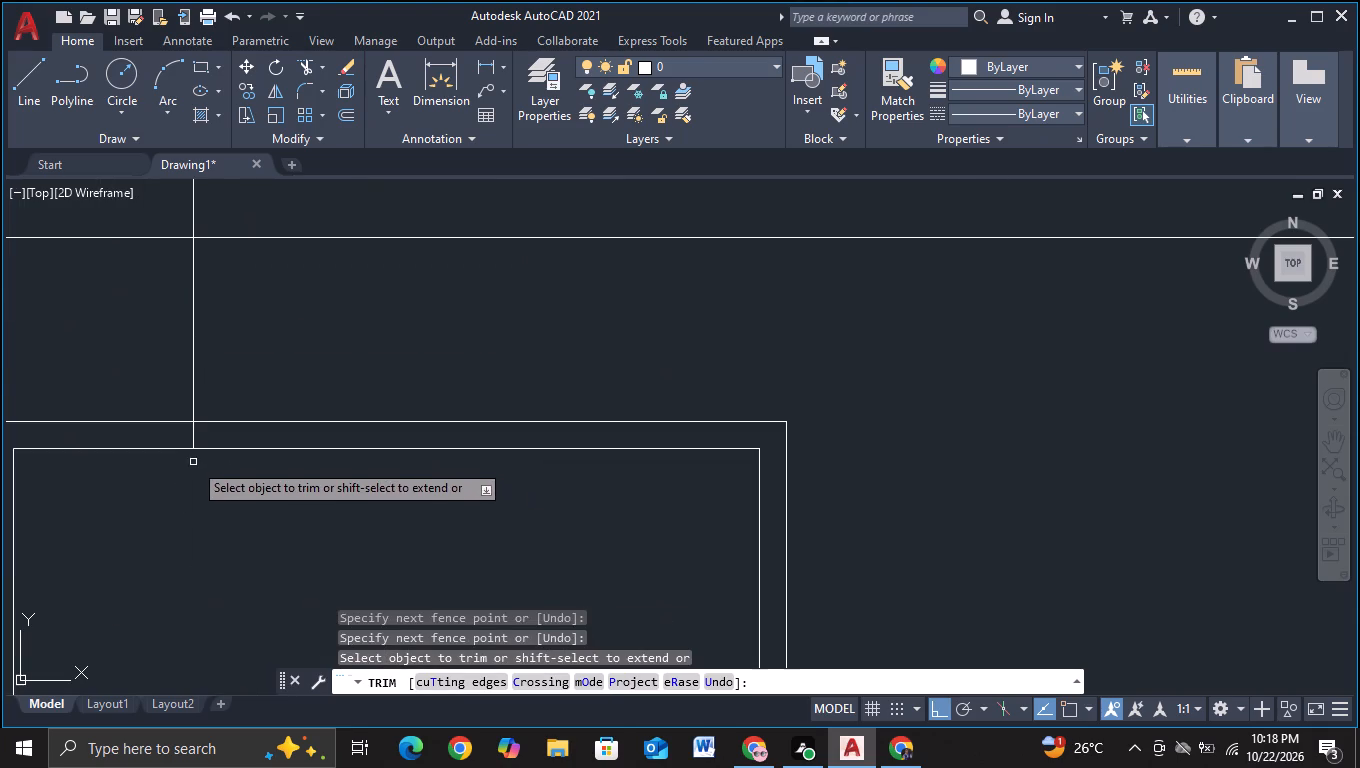
{"action": "left_click", "coordinate": [192, 430]}
{"action": "scroll", "coordinate": [228, 485], "scroll_direction": "down", "scroll_amount": 2}
{"action": "key", "text": "Escape"}
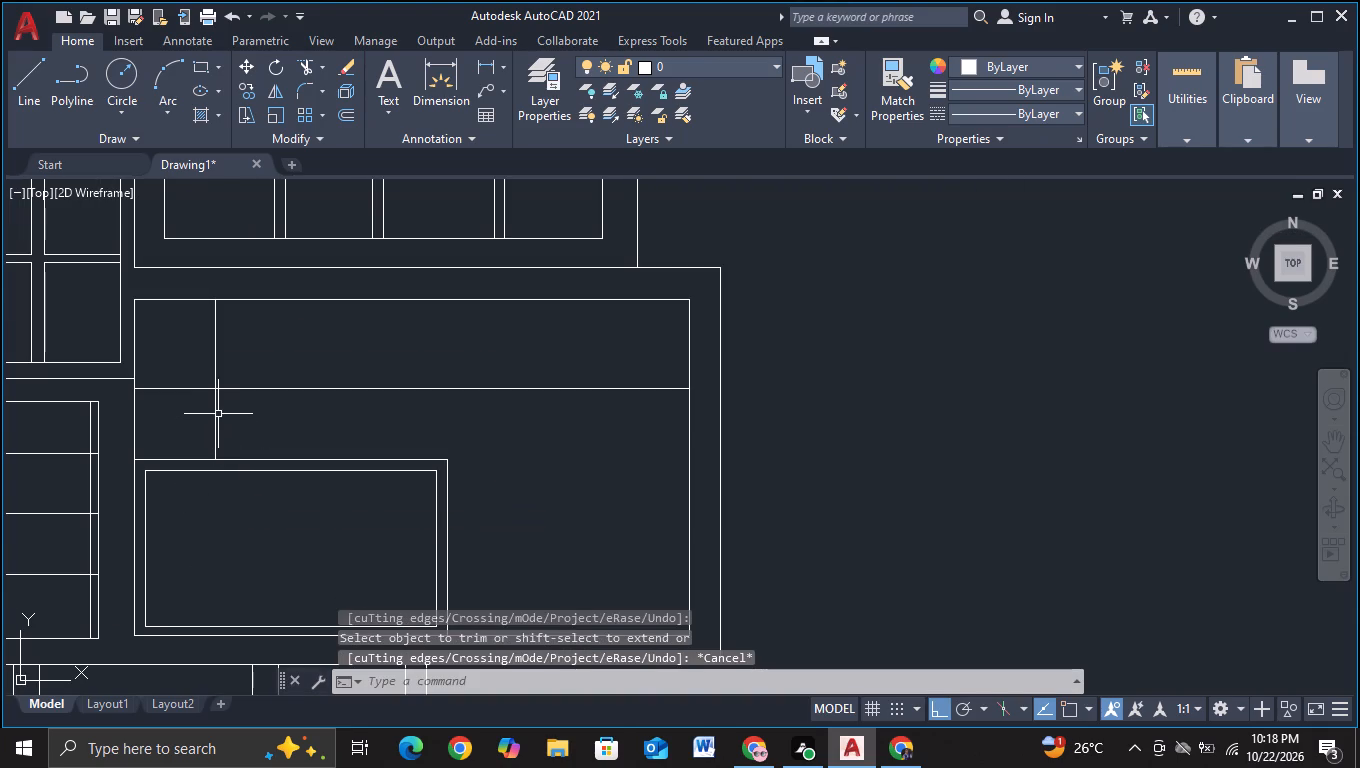
Copy the vertical line horizontally across the lower right box's inner frame to form five narrow double mullions.
{"action": "left_click", "coordinate": [217, 418]}
{"action": "key", "text": "c"}
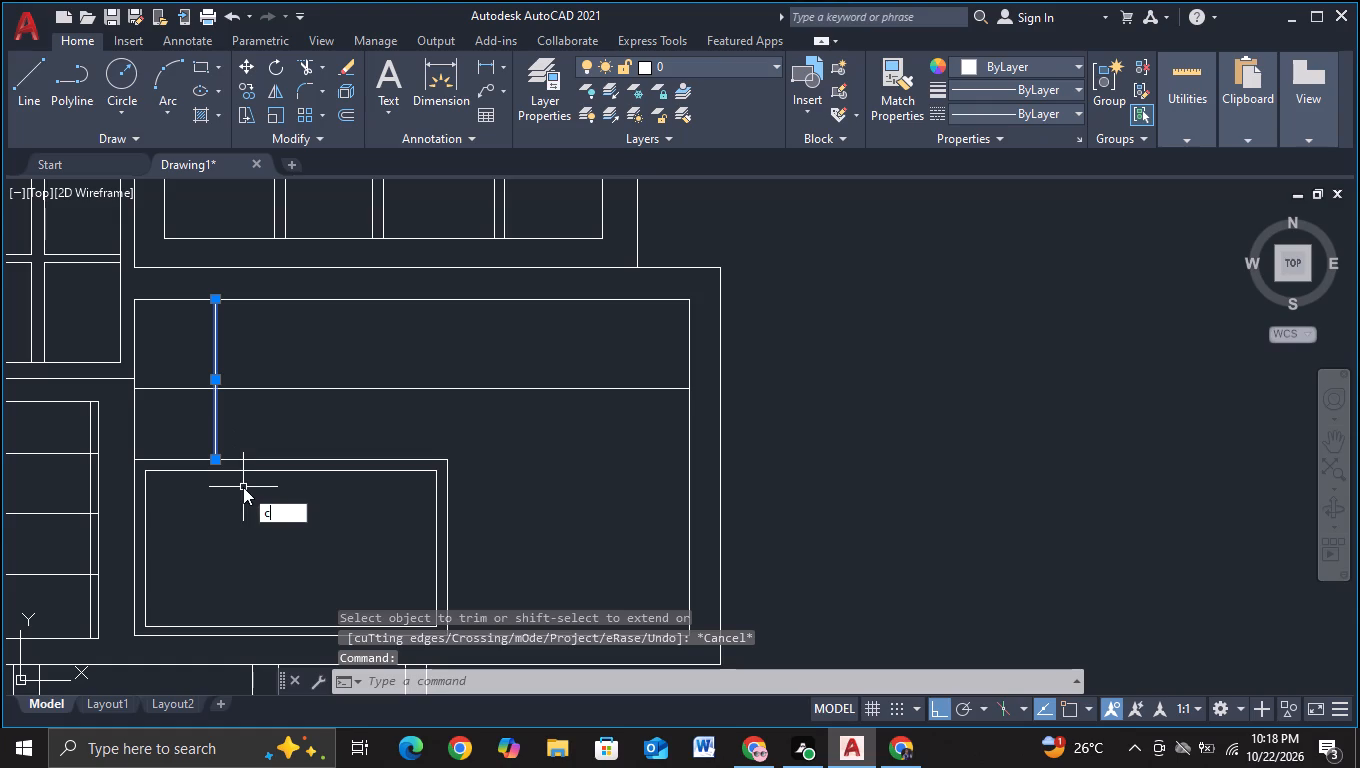
{"action": "left_click", "coordinate": [273, 555]}
{"action": "left_click", "coordinate": [166, 441]}
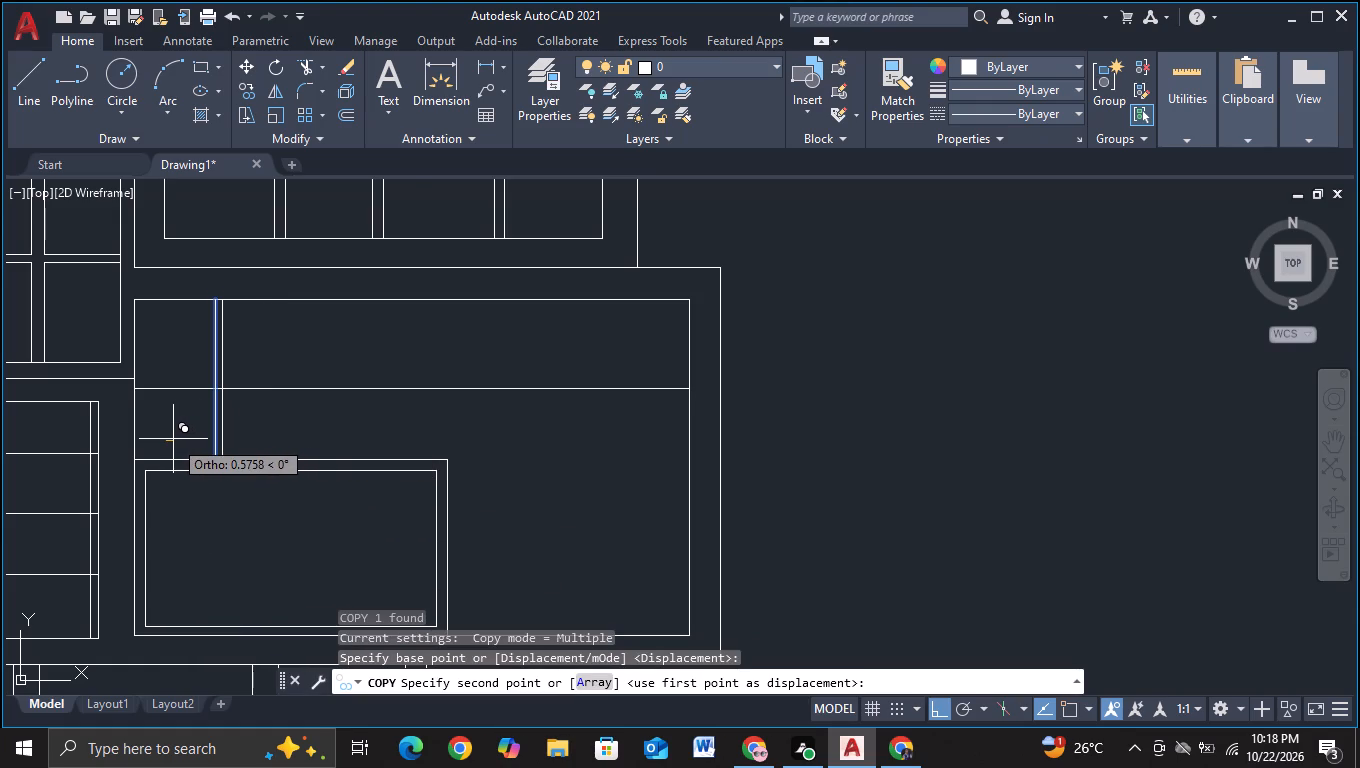
{"action": "left_click", "coordinate": [176, 439]}
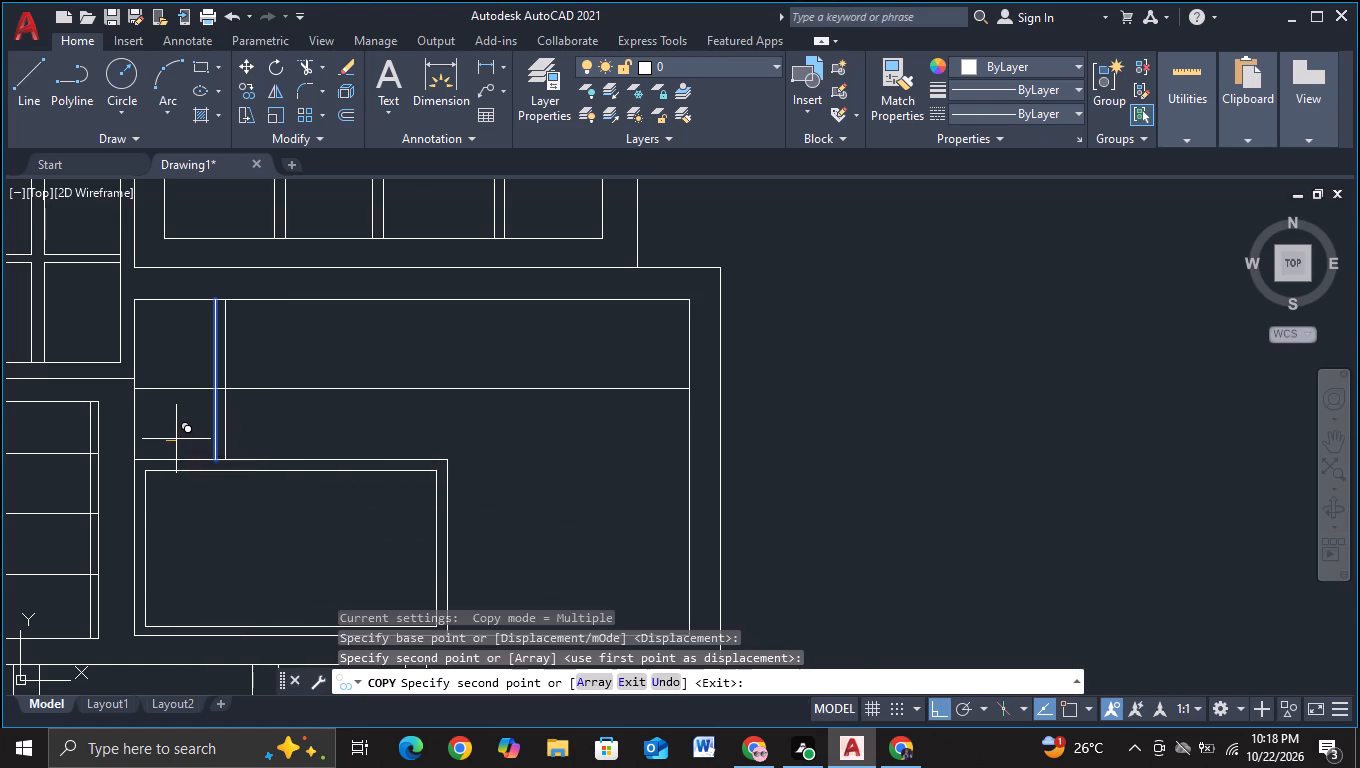
{"action": "left_click", "coordinate": [260, 434]}
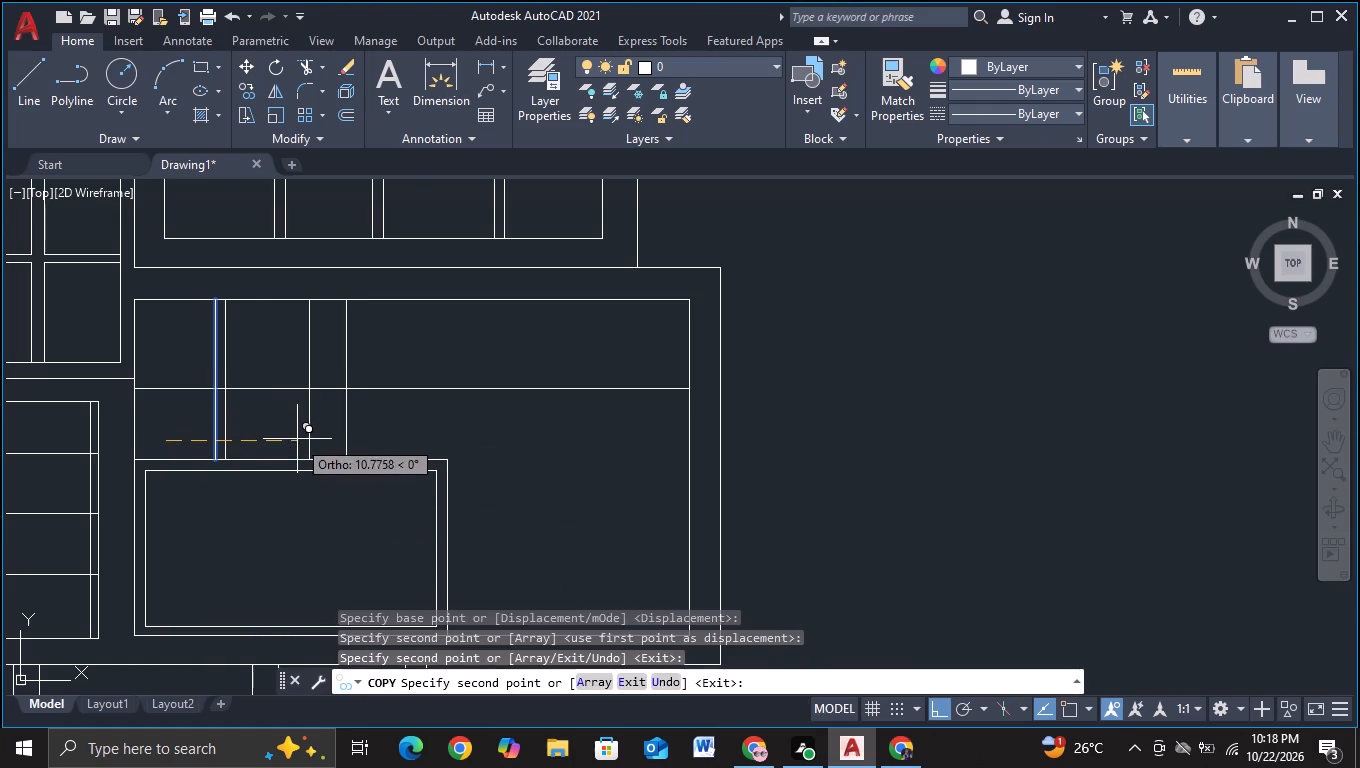
{"action": "left_click", "coordinate": [269, 439]}
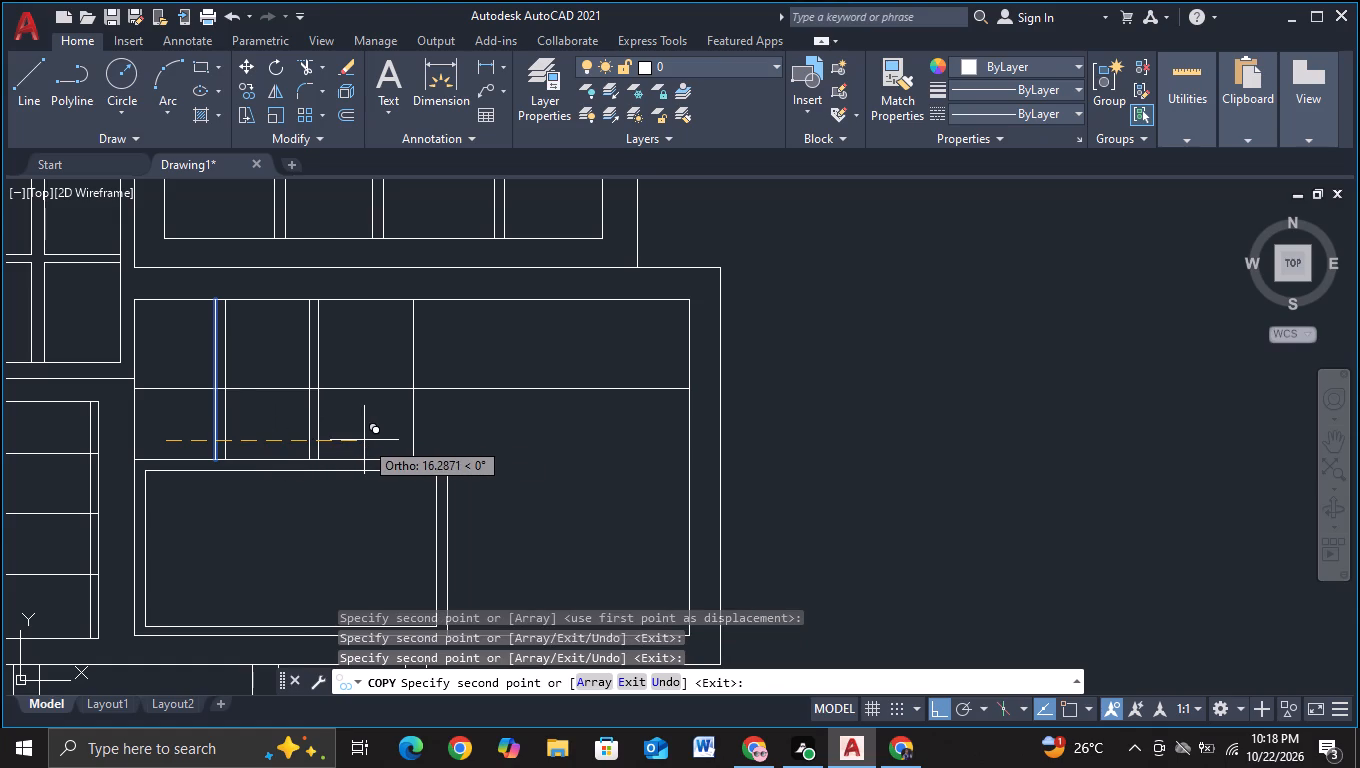
{"action": "left_click", "coordinate": [364, 440]}
{"action": "left_click", "coordinate": [371, 440]}
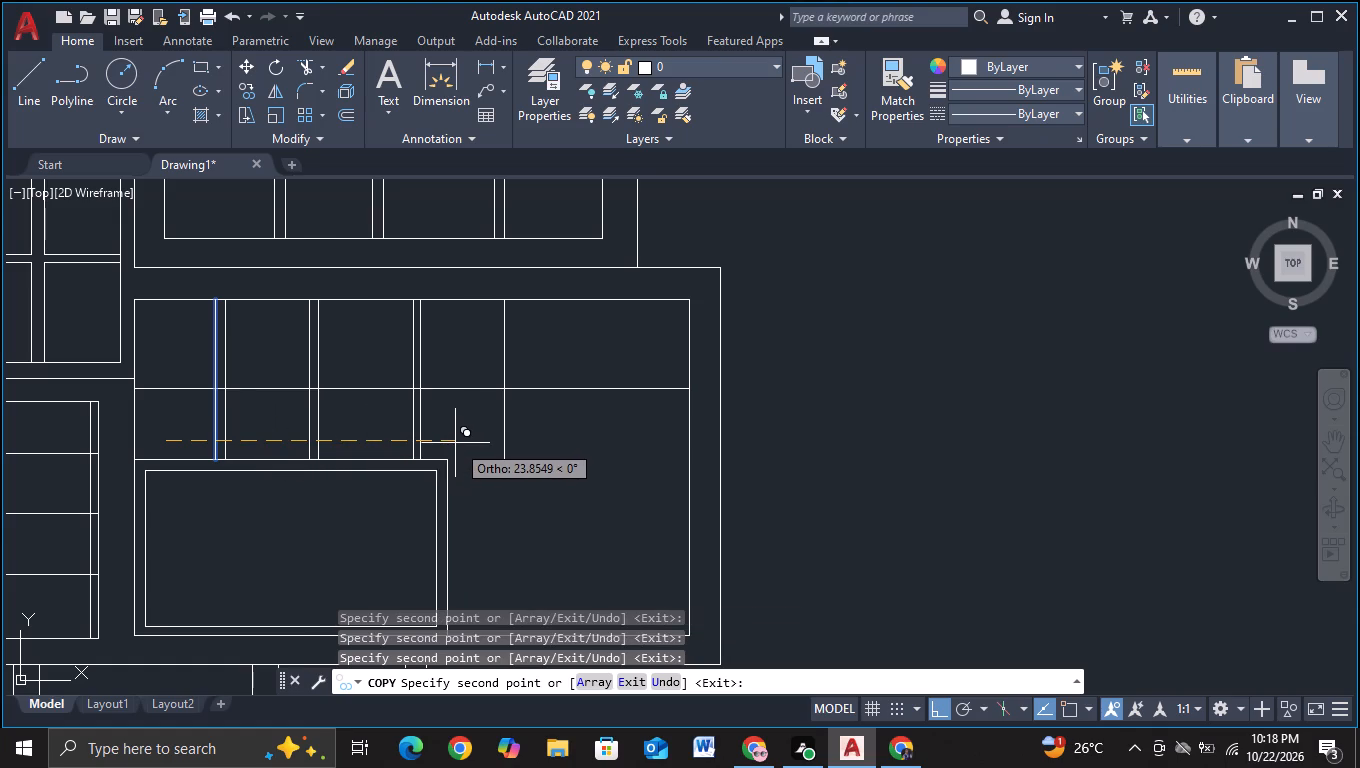
{"action": "left_click", "coordinate": [452, 443]}
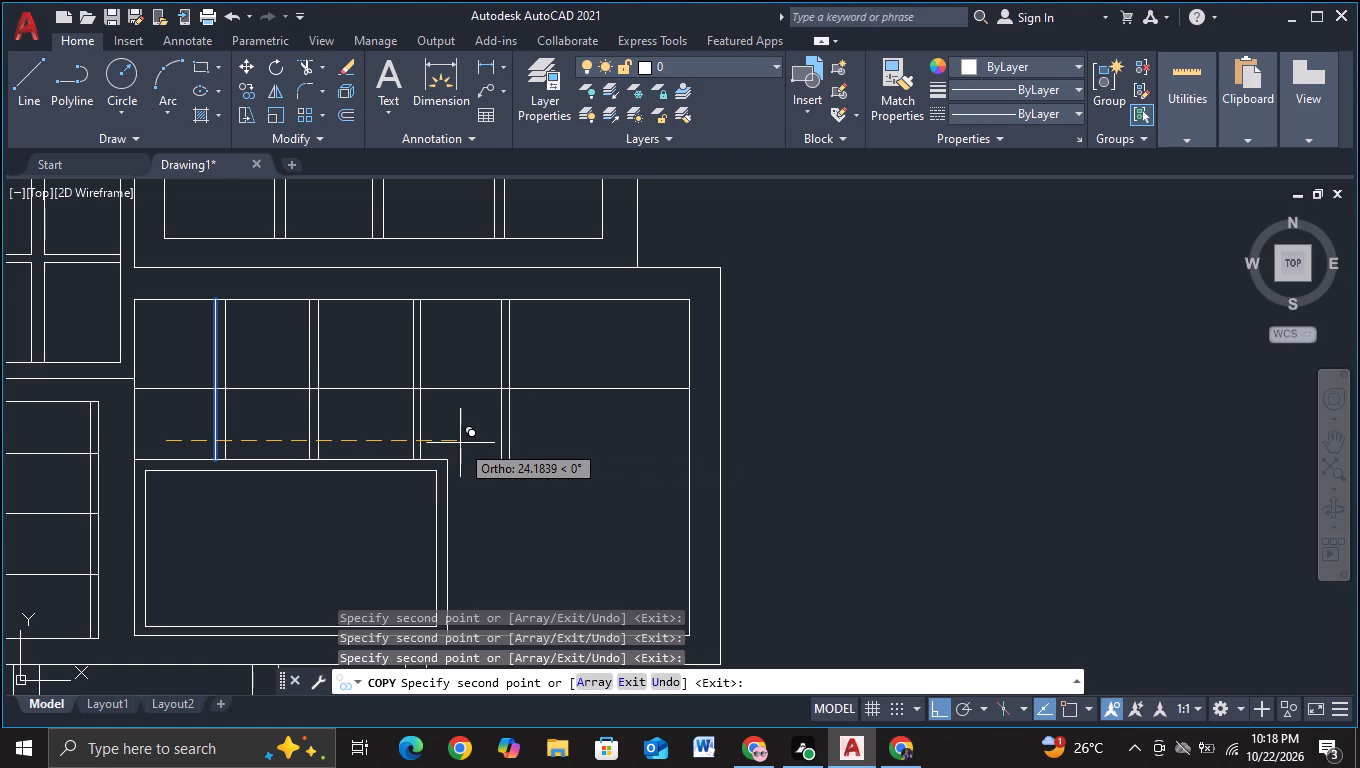
{"action": "left_click", "coordinate": [460, 443]}
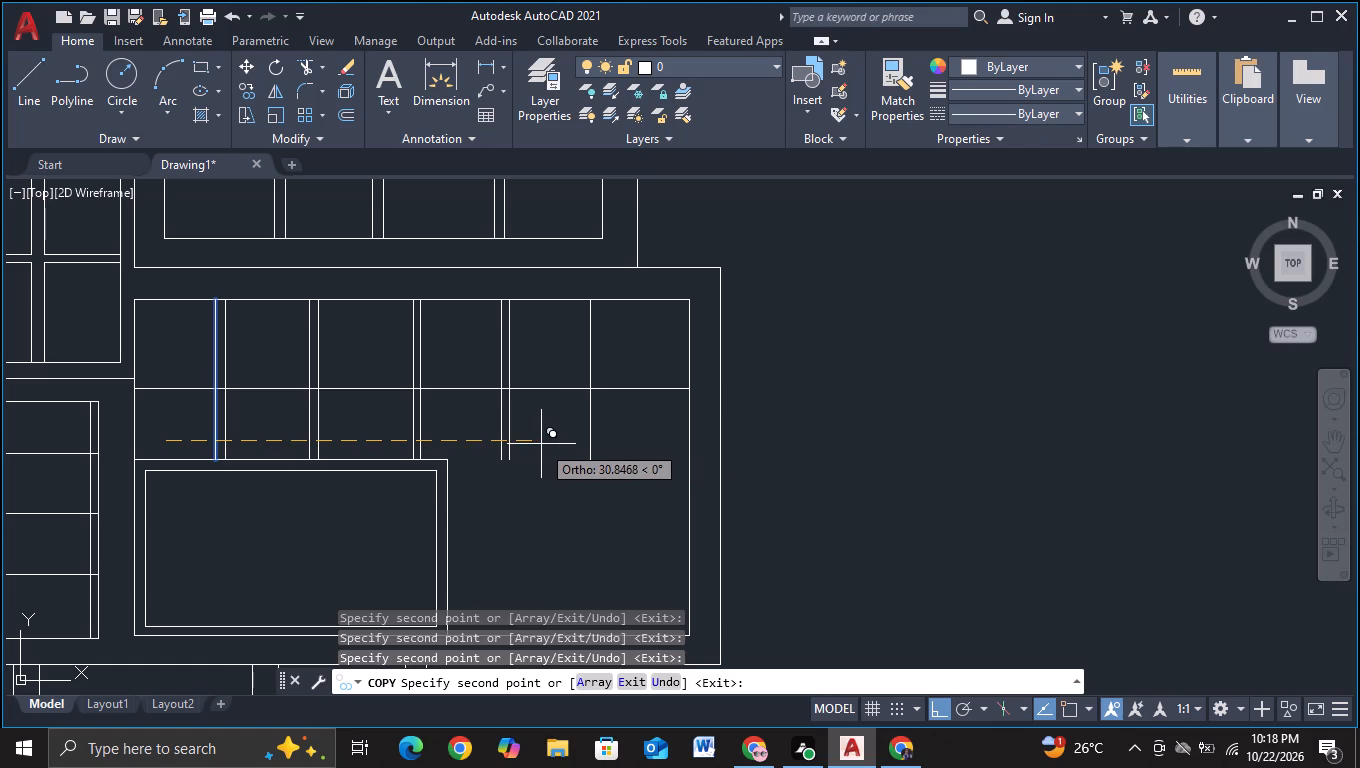
{"action": "left_click", "coordinate": [541, 444]}
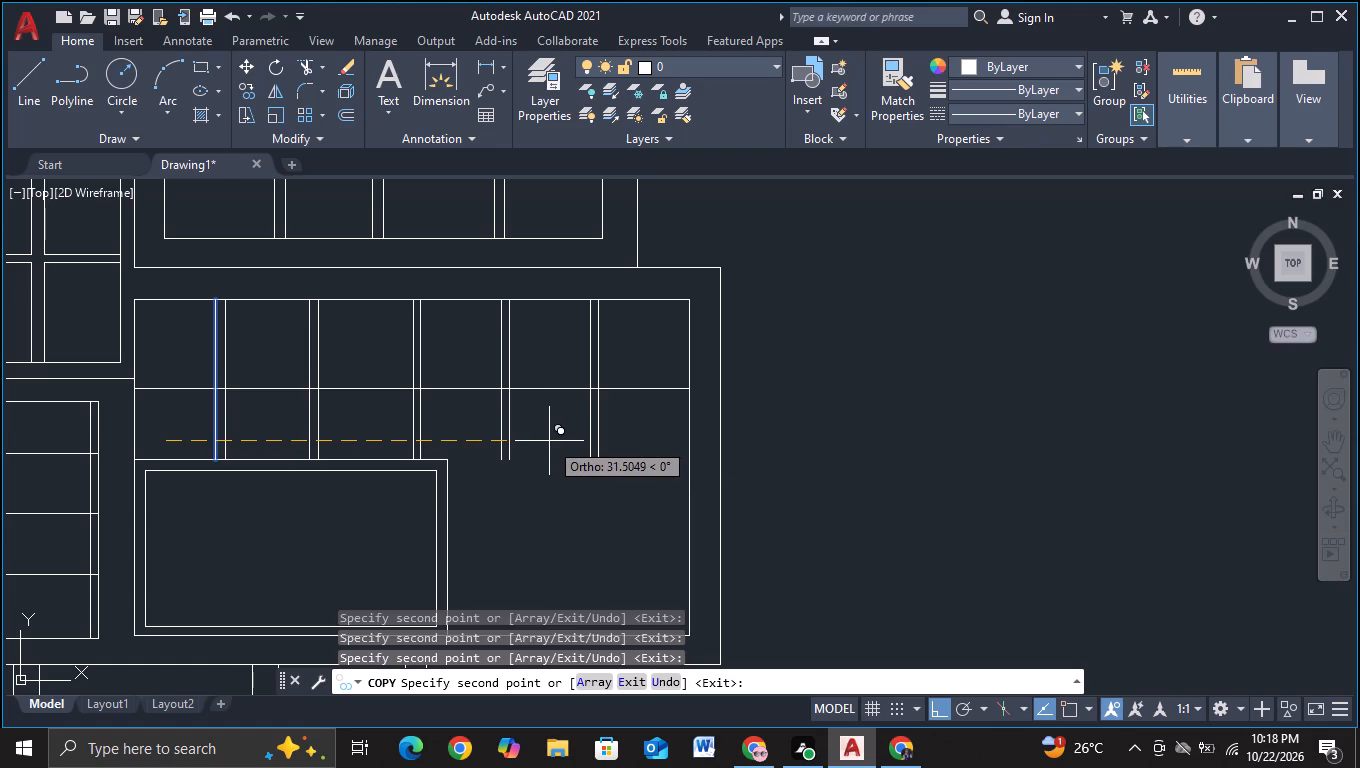
{"action": "left_click", "coordinate": [549, 441]}
{"action": "key", "text": "Escape"}
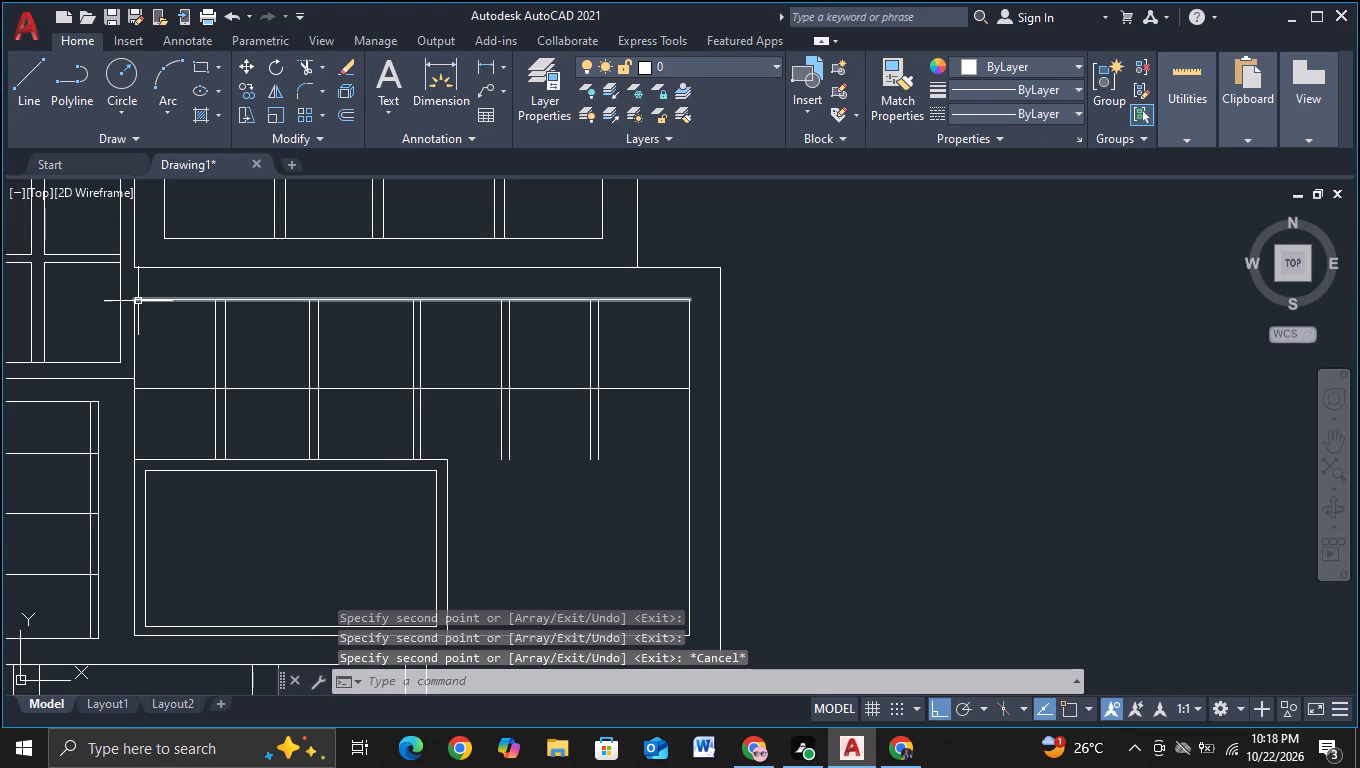
Extend the two double mullions beside the nested box down to the inner frame's bottom edge.
{"action": "key", "text": "e"}
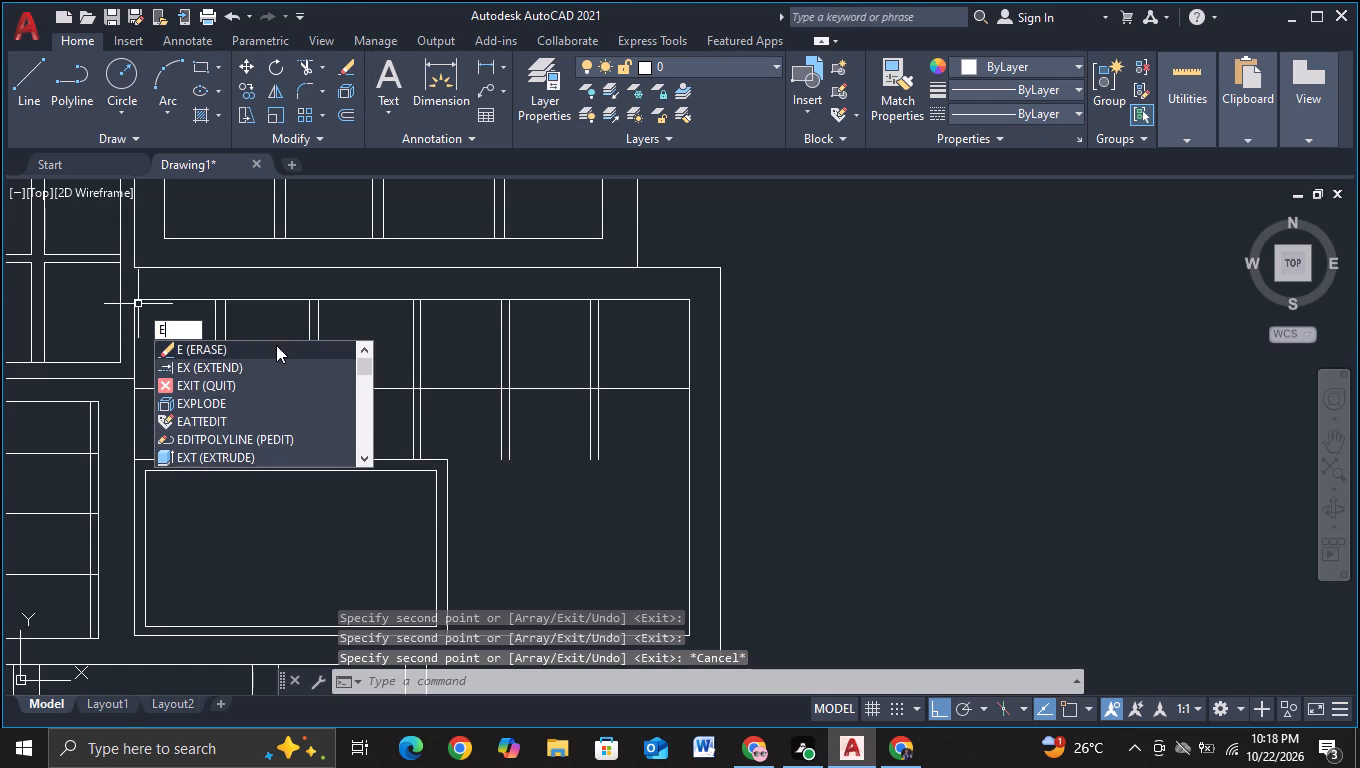
{"action": "left_click", "coordinate": [258, 372]}
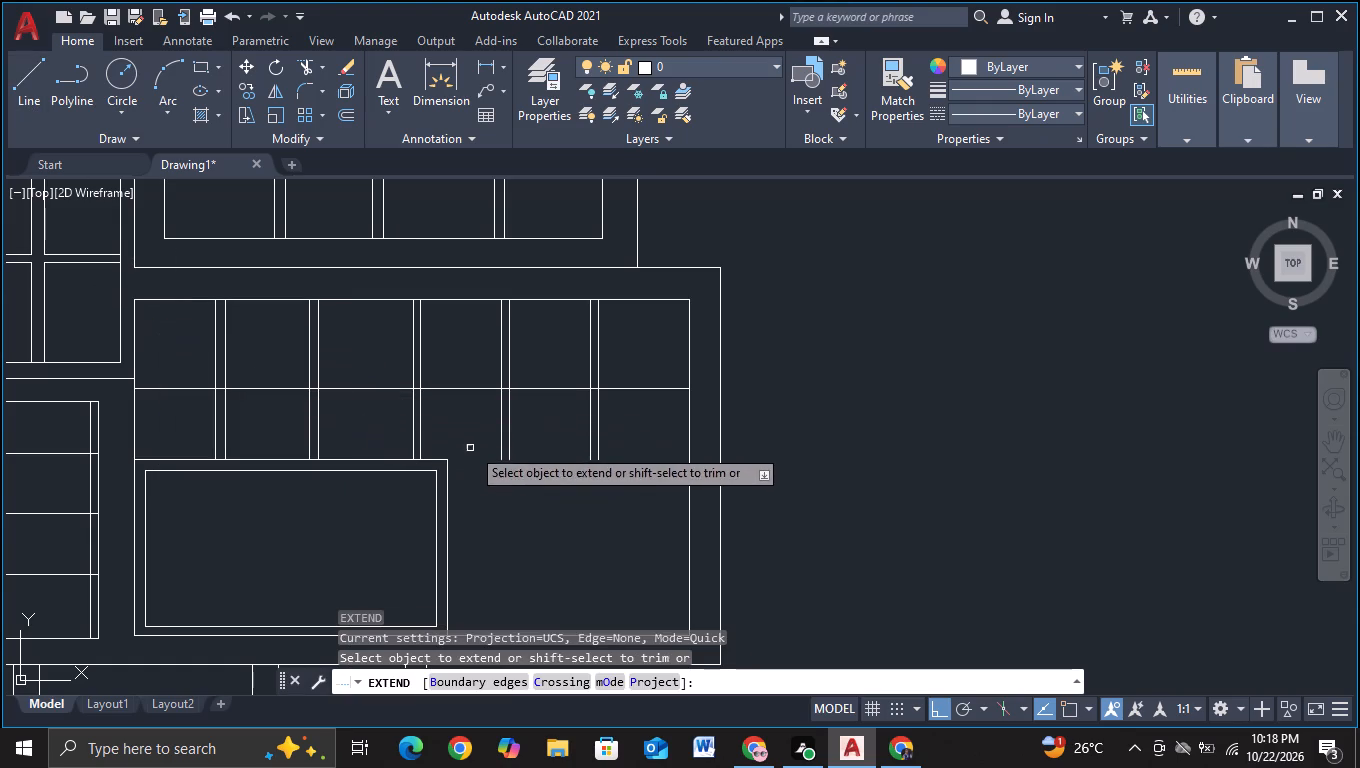
{"action": "left_click_drag", "start_coordinate": [476, 440], "coordinate": [624, 443]}
{"action": "scroll", "coordinate": [596, 482], "scroll_direction": "down", "scroll_amount": 1}
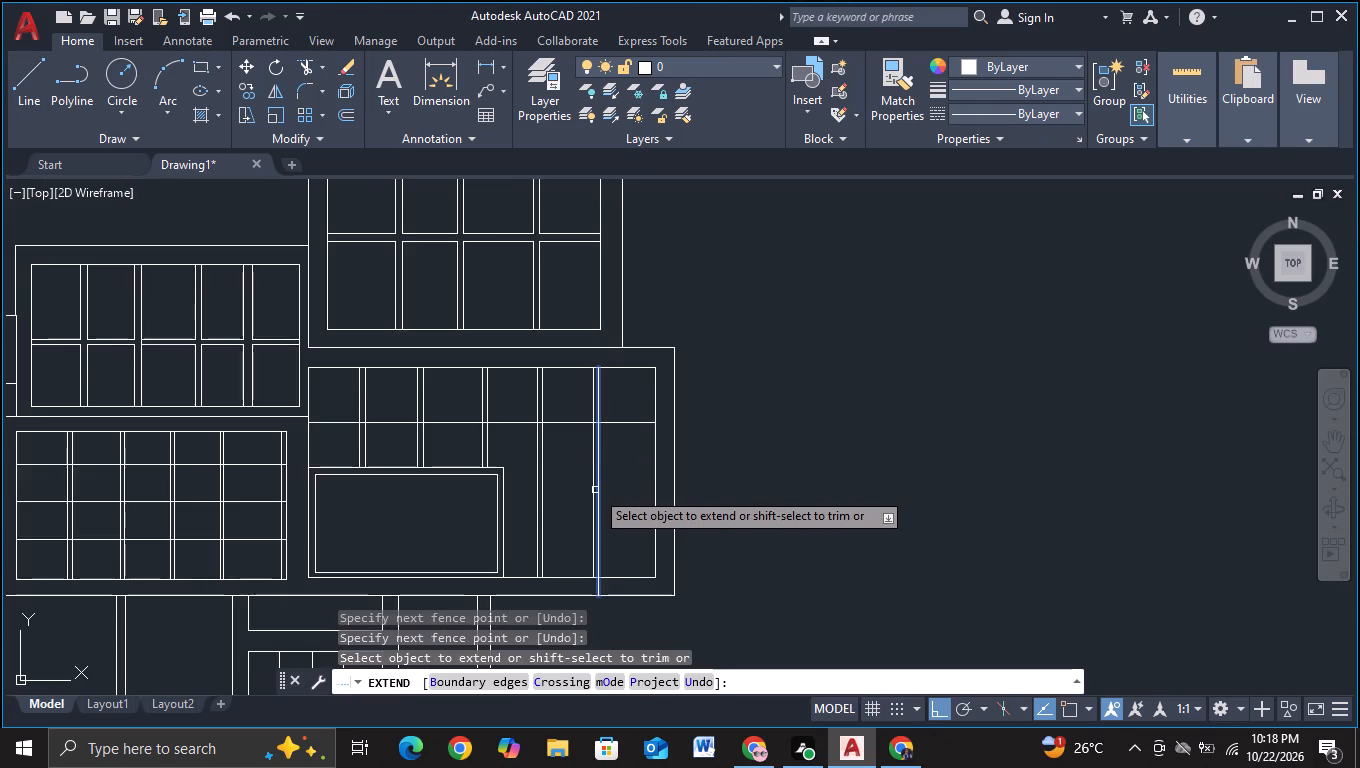
{"action": "scroll", "coordinate": [595, 490], "scroll_direction": "up", "scroll_amount": 1}
{"action": "key", "text": "Escape"}
Copy the horizontal line downward twice, dividing the area beside the nested box into three further rows.
{"action": "left_click", "coordinate": [532, 385]}
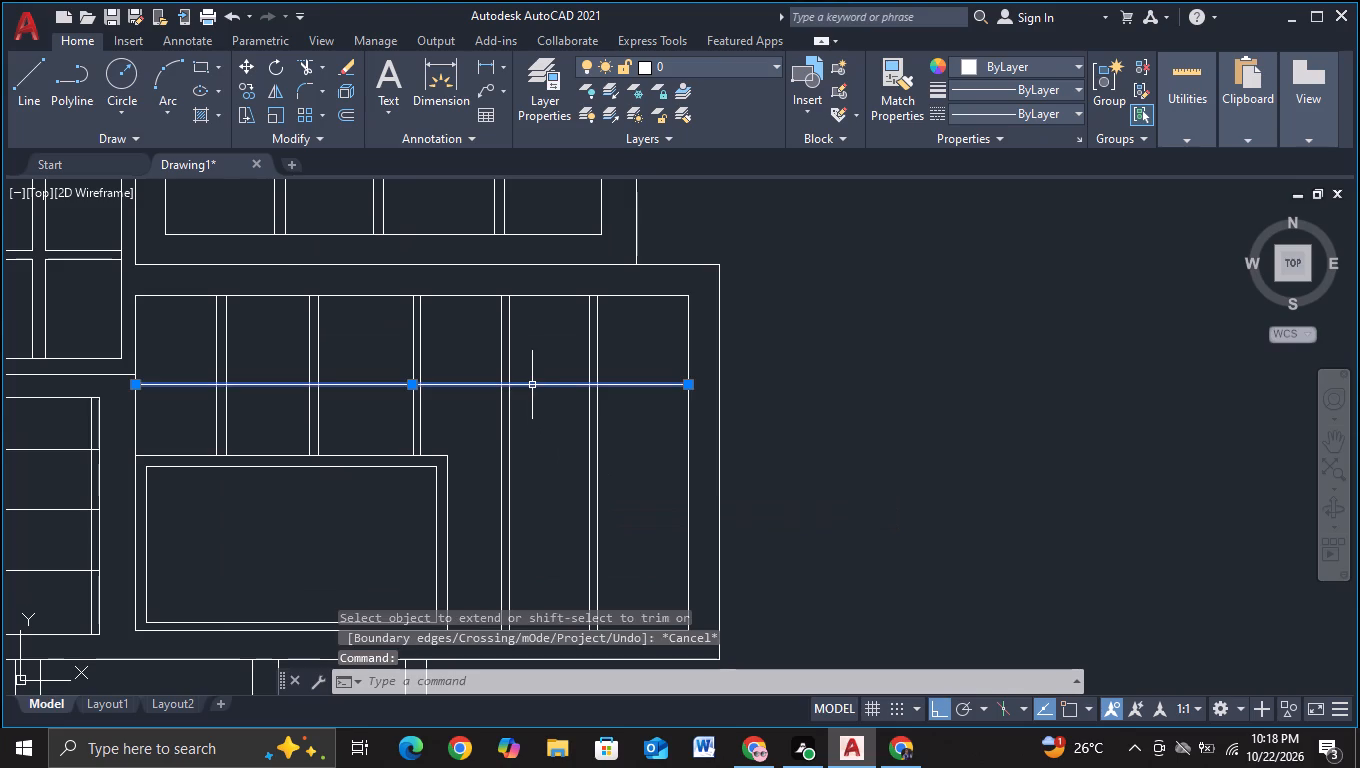
{"action": "key", "text": "c"}
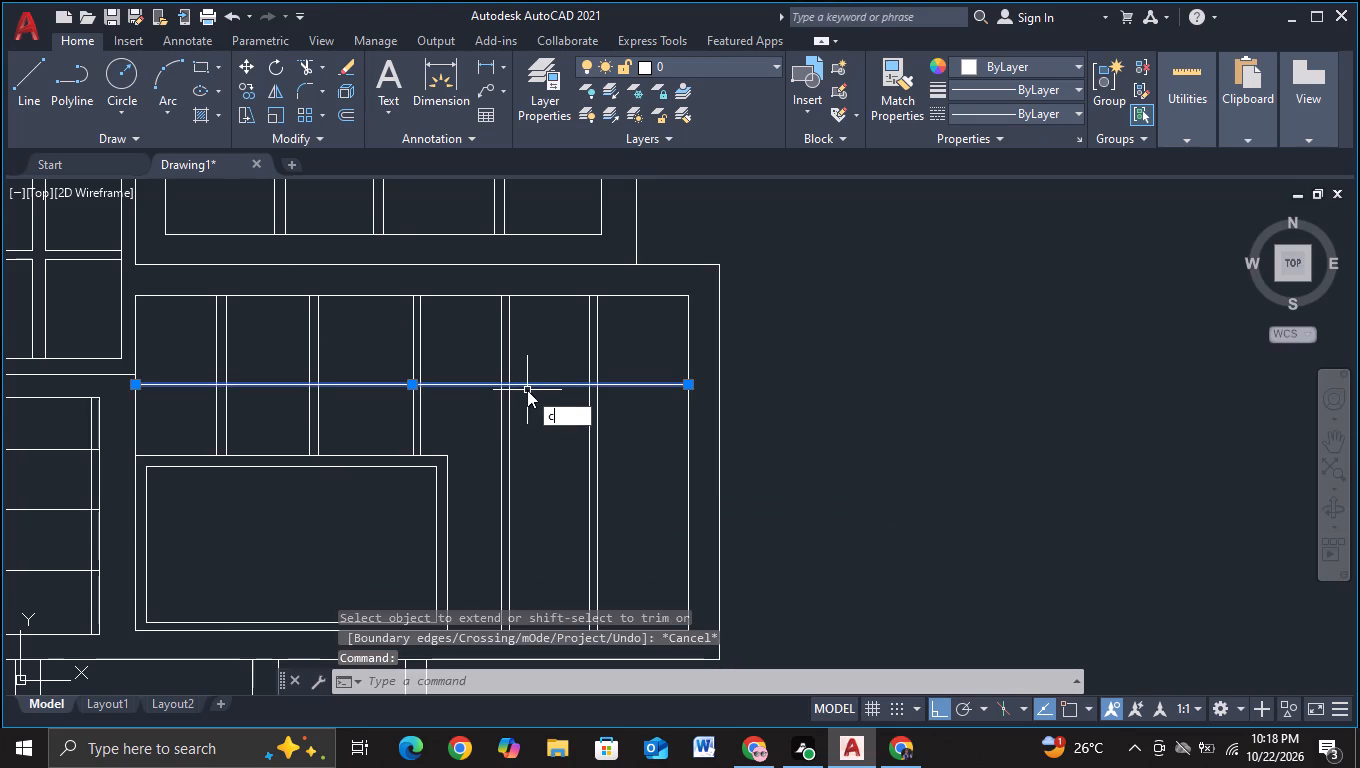
{"action": "left_click", "coordinate": [672, 459]}
{"action": "left_click", "coordinate": [575, 383]}
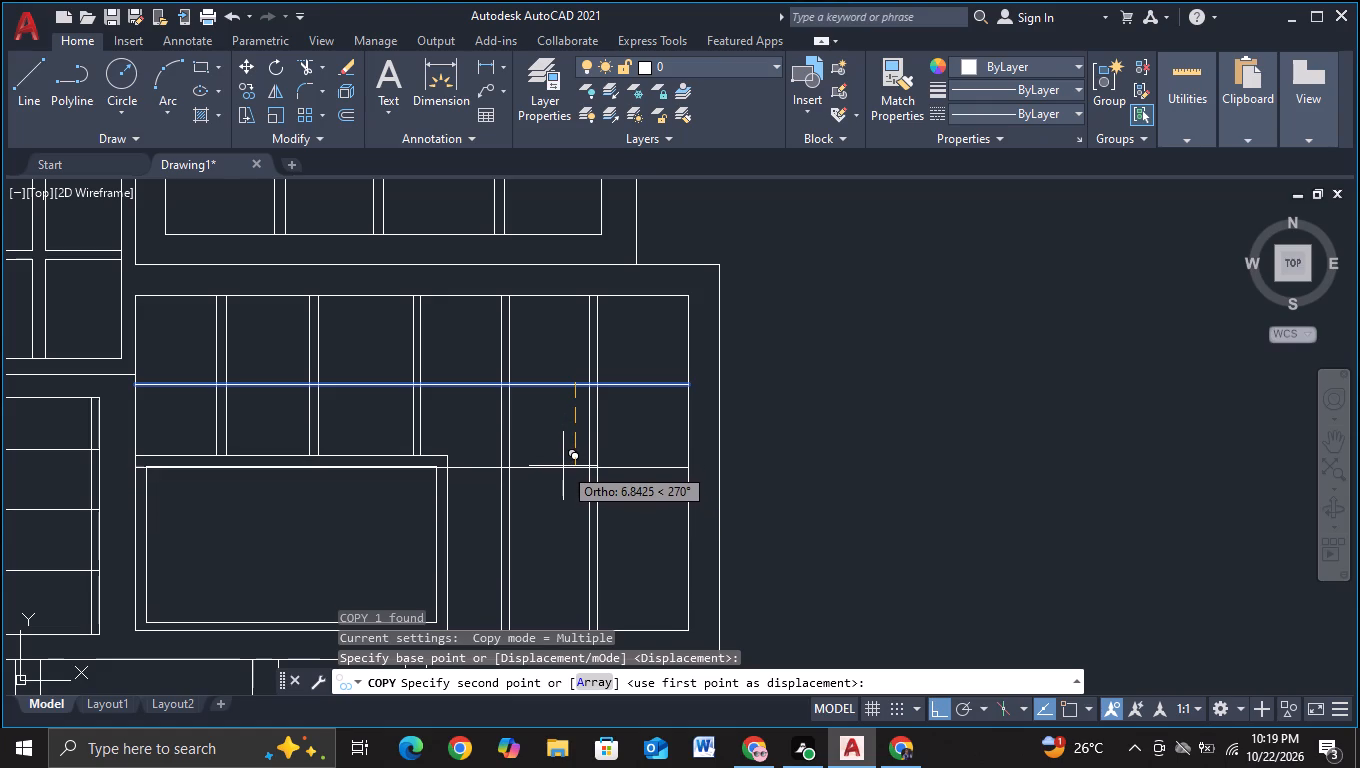
{"action": "scroll", "coordinate": [563, 466], "scroll_direction": "up", "scroll_amount": 2}
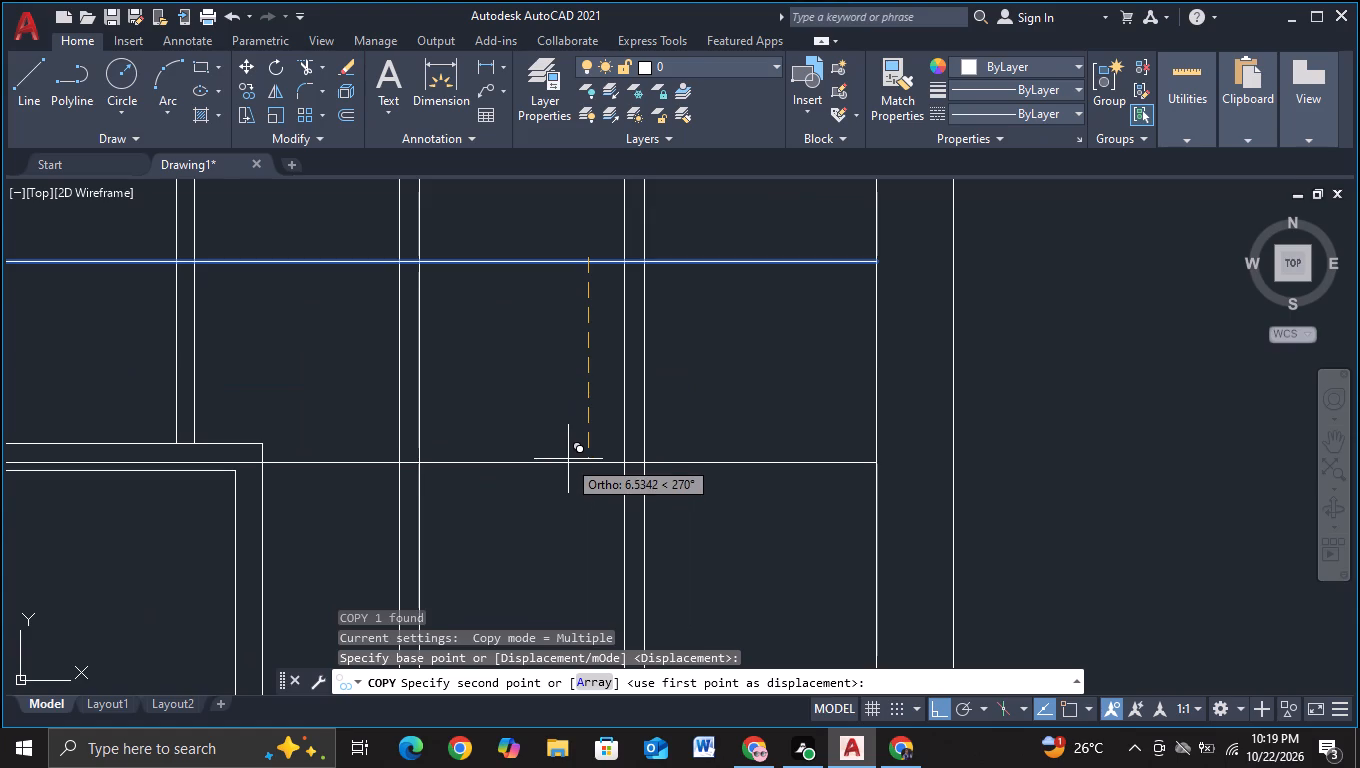
{"action": "left_click", "coordinate": [562, 475]}
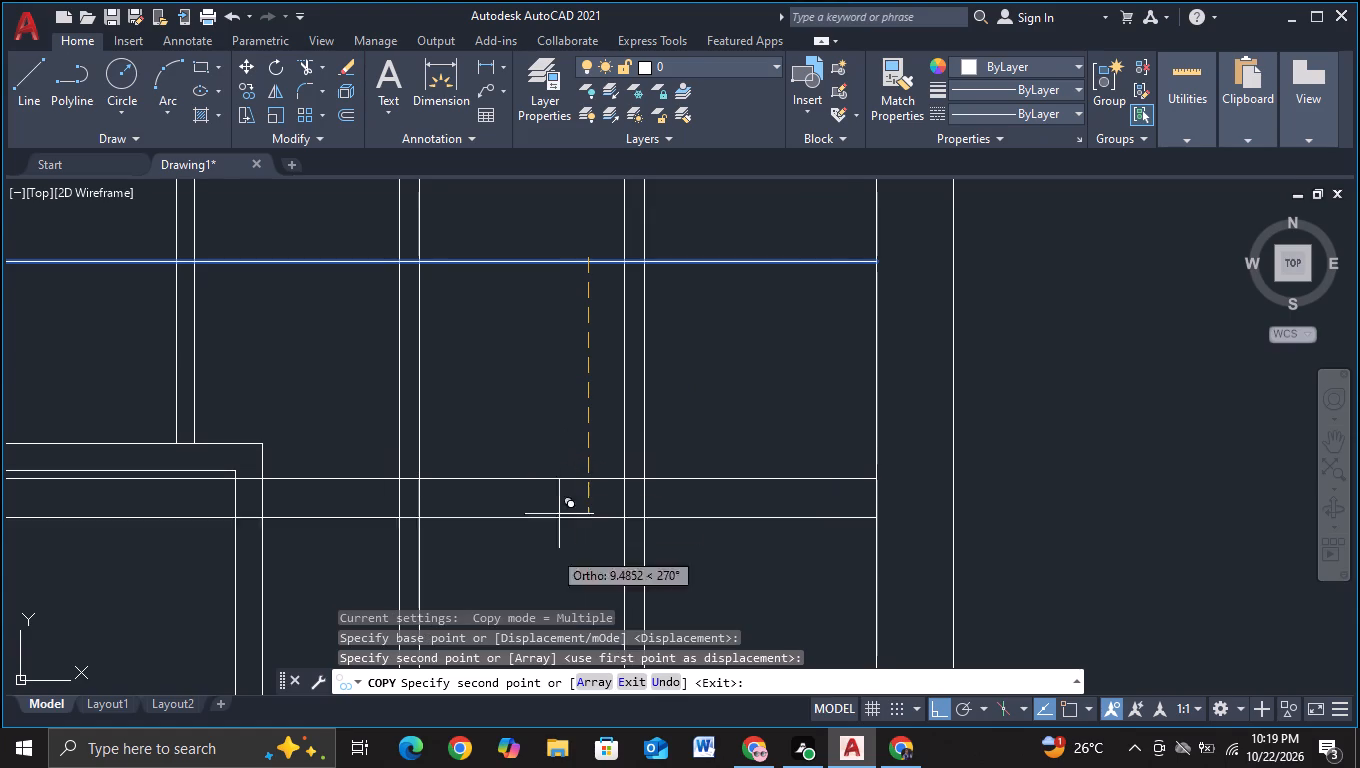
{"action": "scroll", "coordinate": [546, 578], "scroll_direction": "down", "scroll_amount": 1}
{"action": "middle_click_drag", "start_coordinate": [546, 578], "coordinate": [546, 410]}
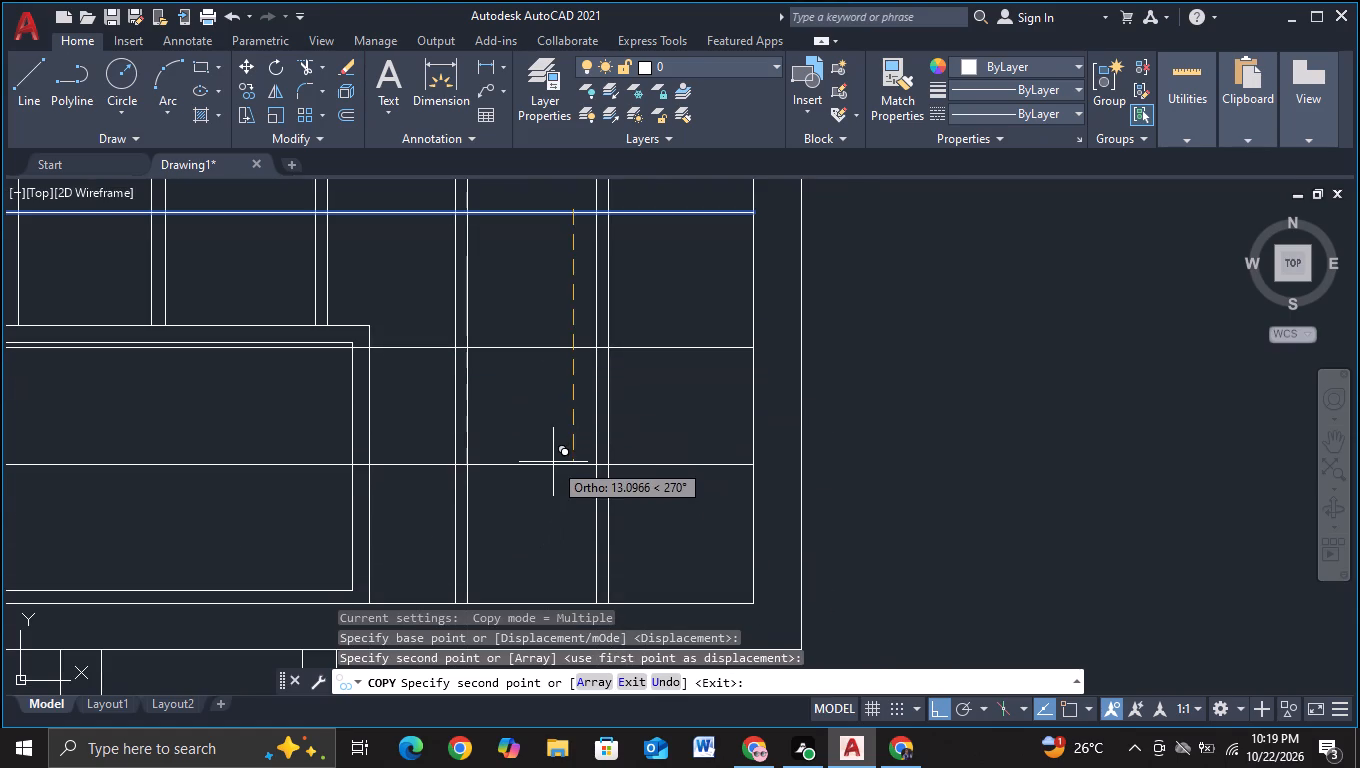
{"action": "left_click", "coordinate": [553, 473]}
{"action": "key", "text": "Escape"}
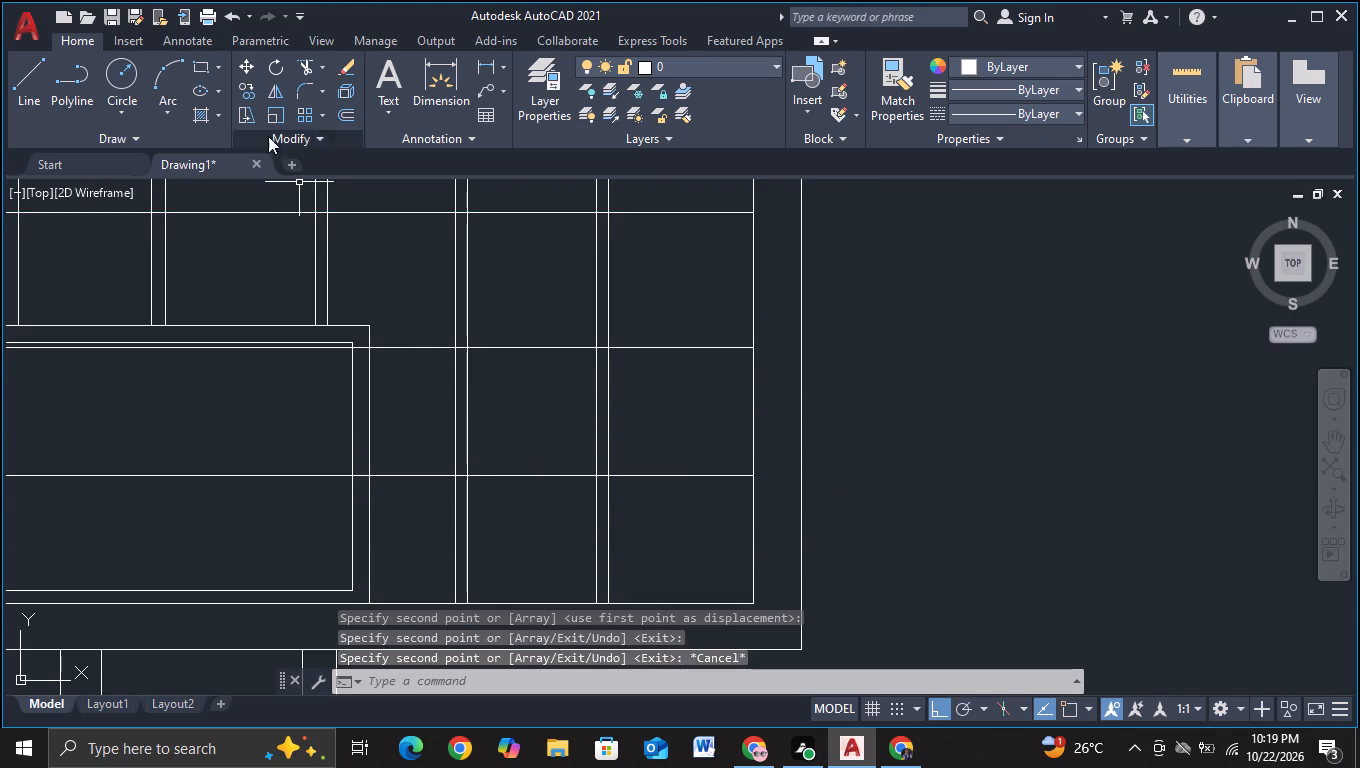
Trim the two copied horizontal lines at the nested box's outer side edge and erase their leftover segments inside the box.
{"action": "left_click", "coordinate": [300, 70]}
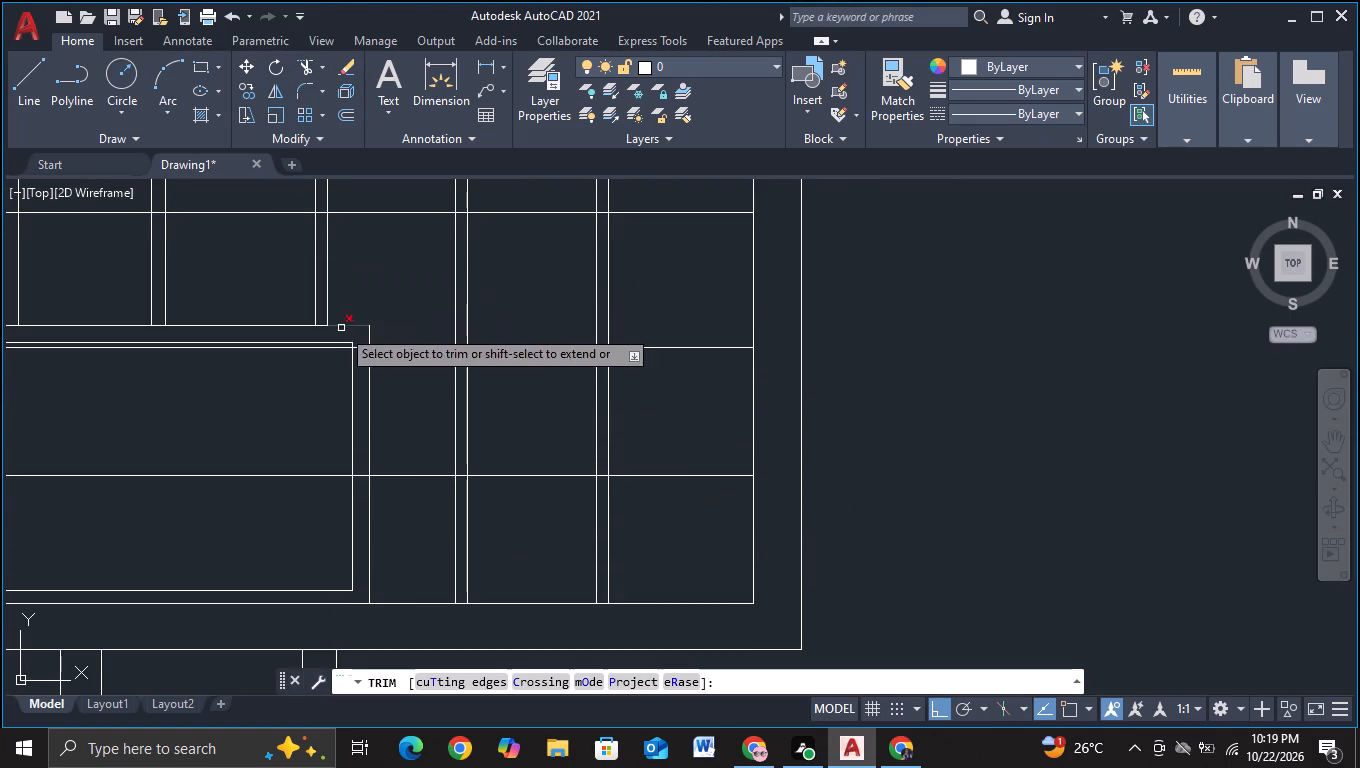
{"action": "left_click", "coordinate": [358, 350]}
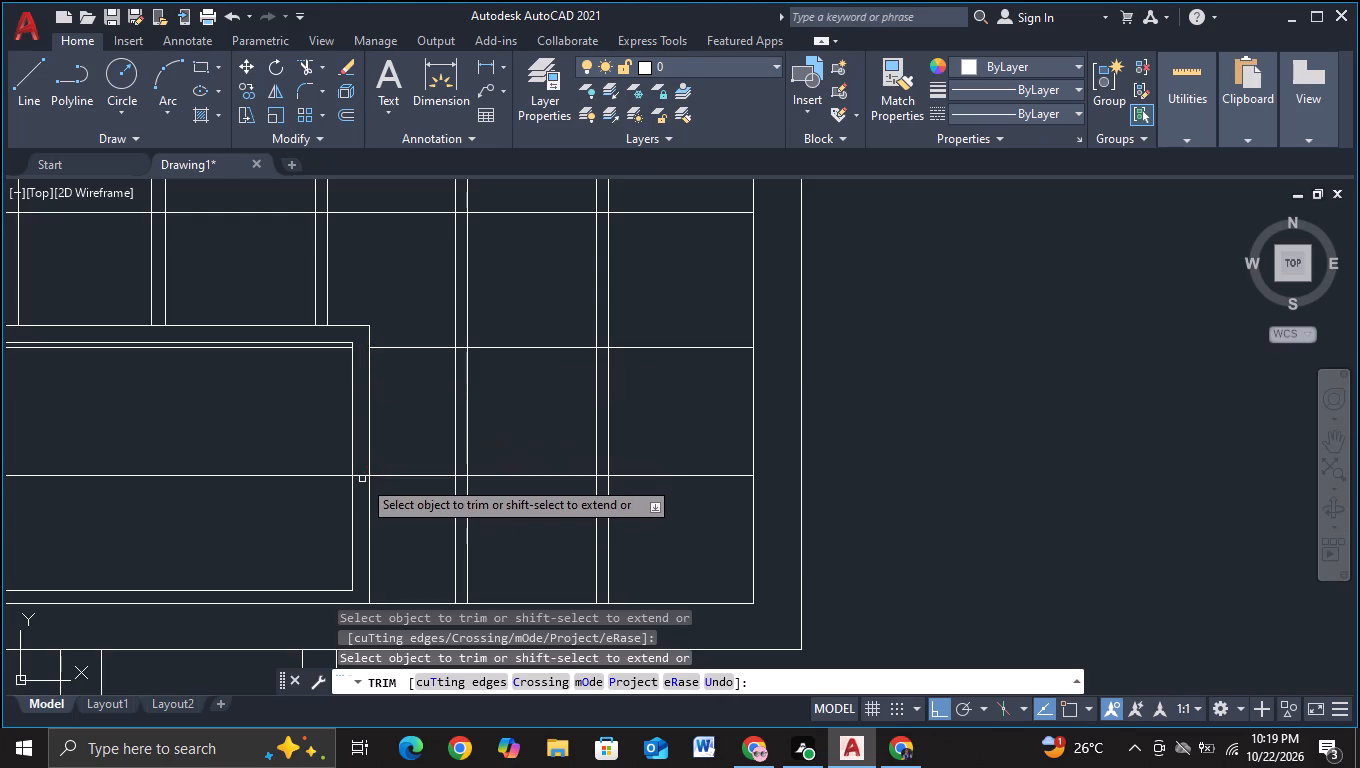
{"action": "left_click", "coordinate": [362, 478]}
{"action": "key", "text": "Escape"}
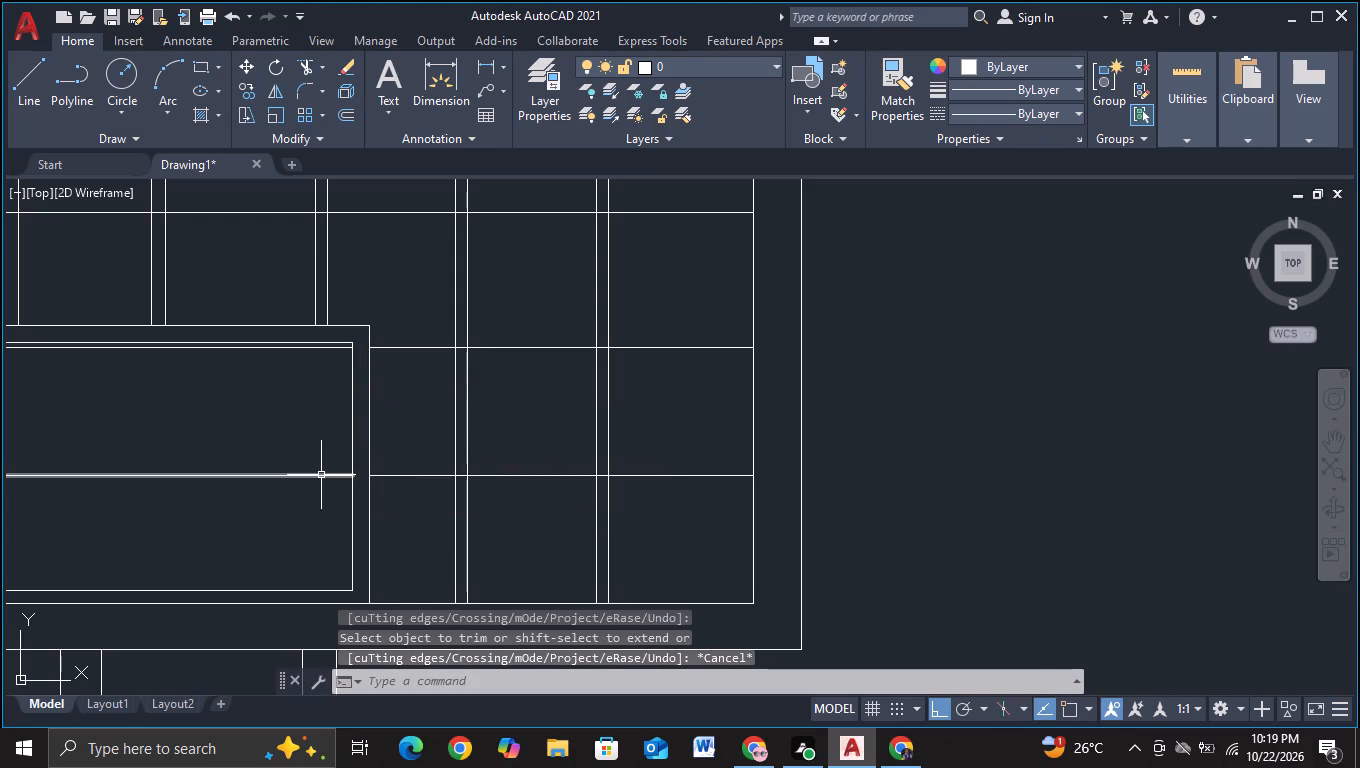
{"action": "left_click", "coordinate": [321, 475]}
{"action": "left_click", "coordinate": [331, 348]}
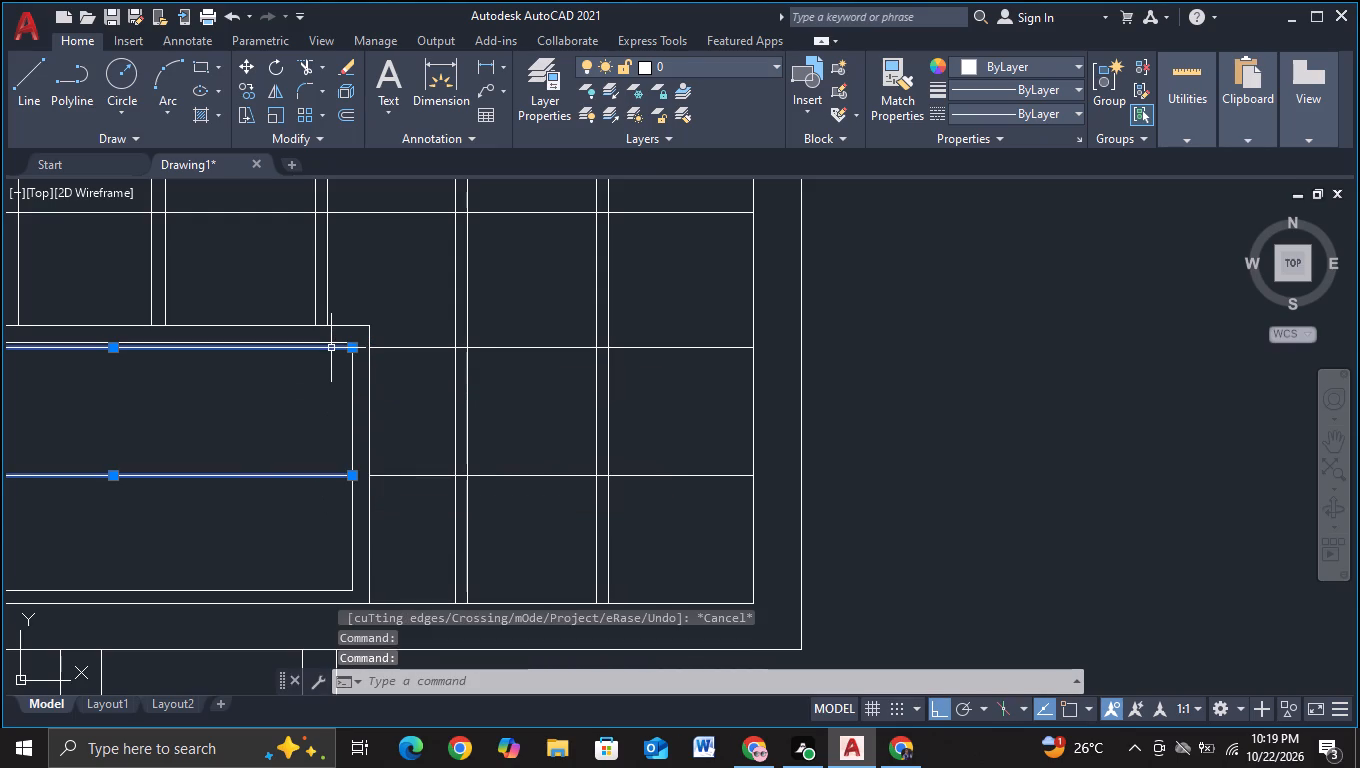
{"action": "key", "text": "Delete"}
Draw a small rectangle of lines about 3.7 units wide in the nested box's upper left corner, its top line overshooting the left side.
{"action": "scroll", "coordinate": [331, 348], "scroll_direction": "down", "scroll_amount": 3}
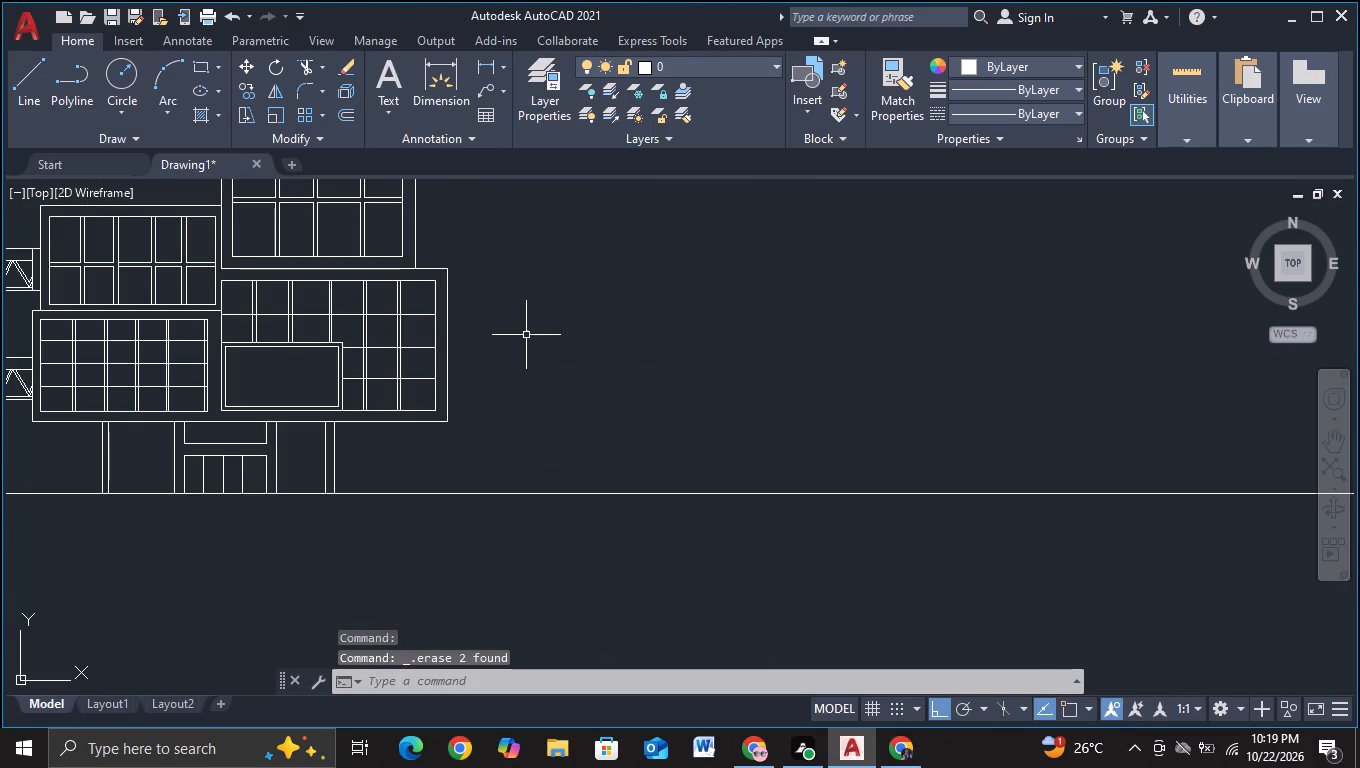
{"action": "middle_click_drag", "start_coordinate": [526, 336], "coordinate": [602, 372]}
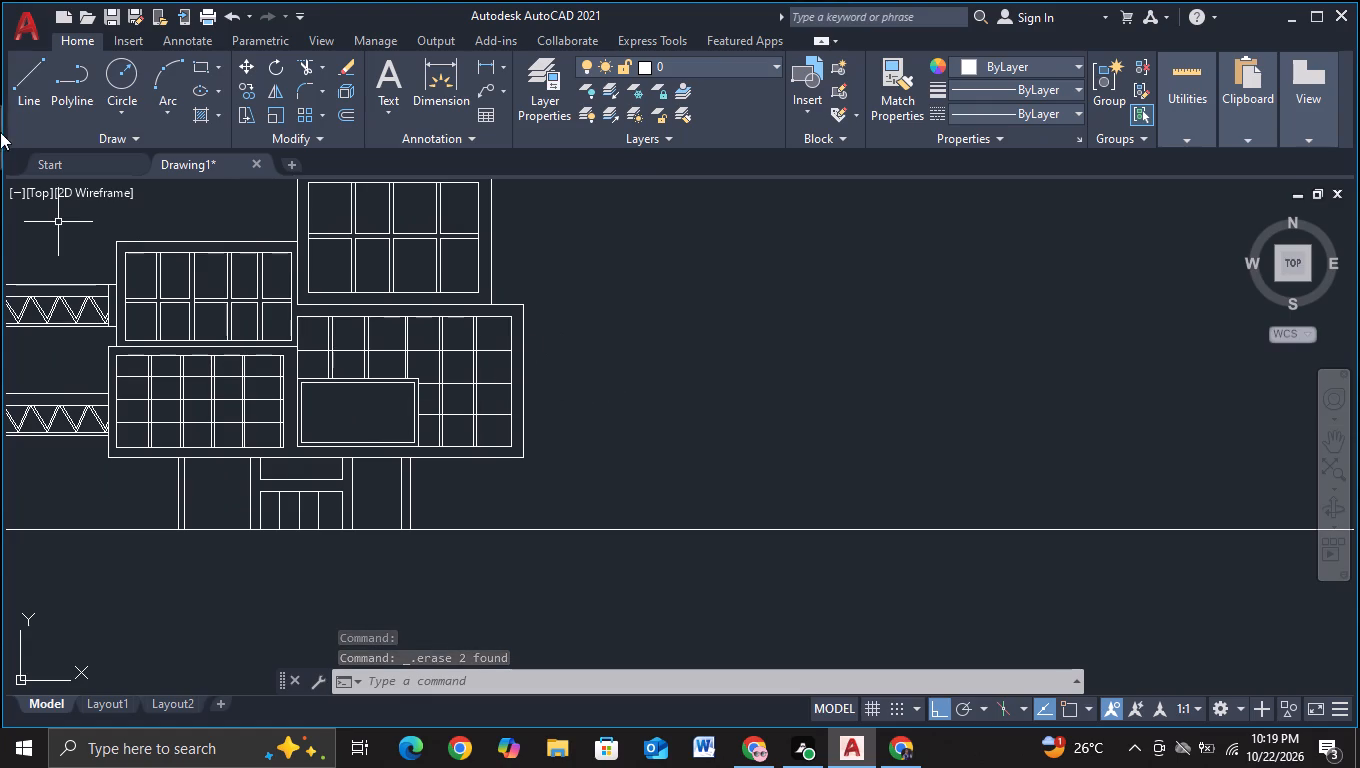
{"action": "left_click", "coordinate": [17, 109]}
{"action": "scroll", "coordinate": [365, 414], "scroll_direction": "up", "scroll_amount": 1}
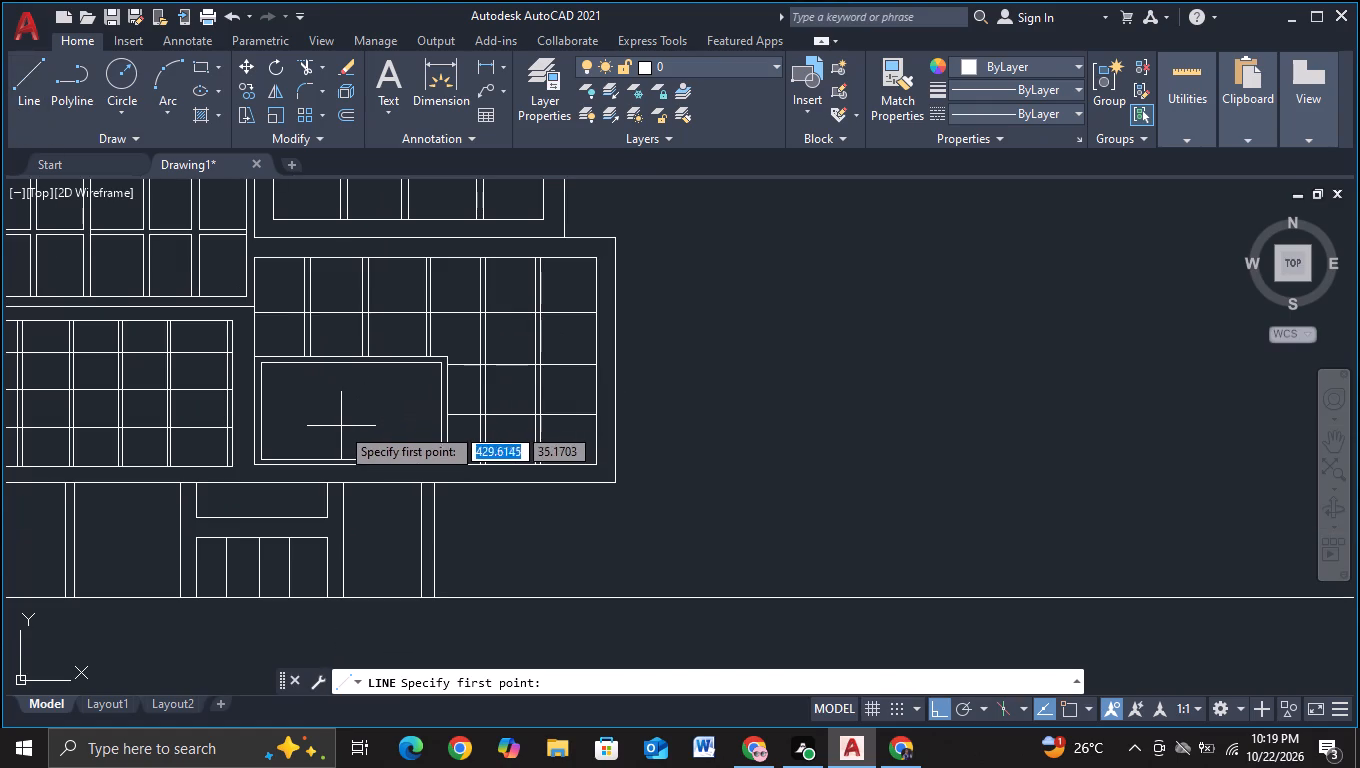
{"action": "middle_click_drag", "start_coordinate": [317, 428], "coordinate": [366, 451]}
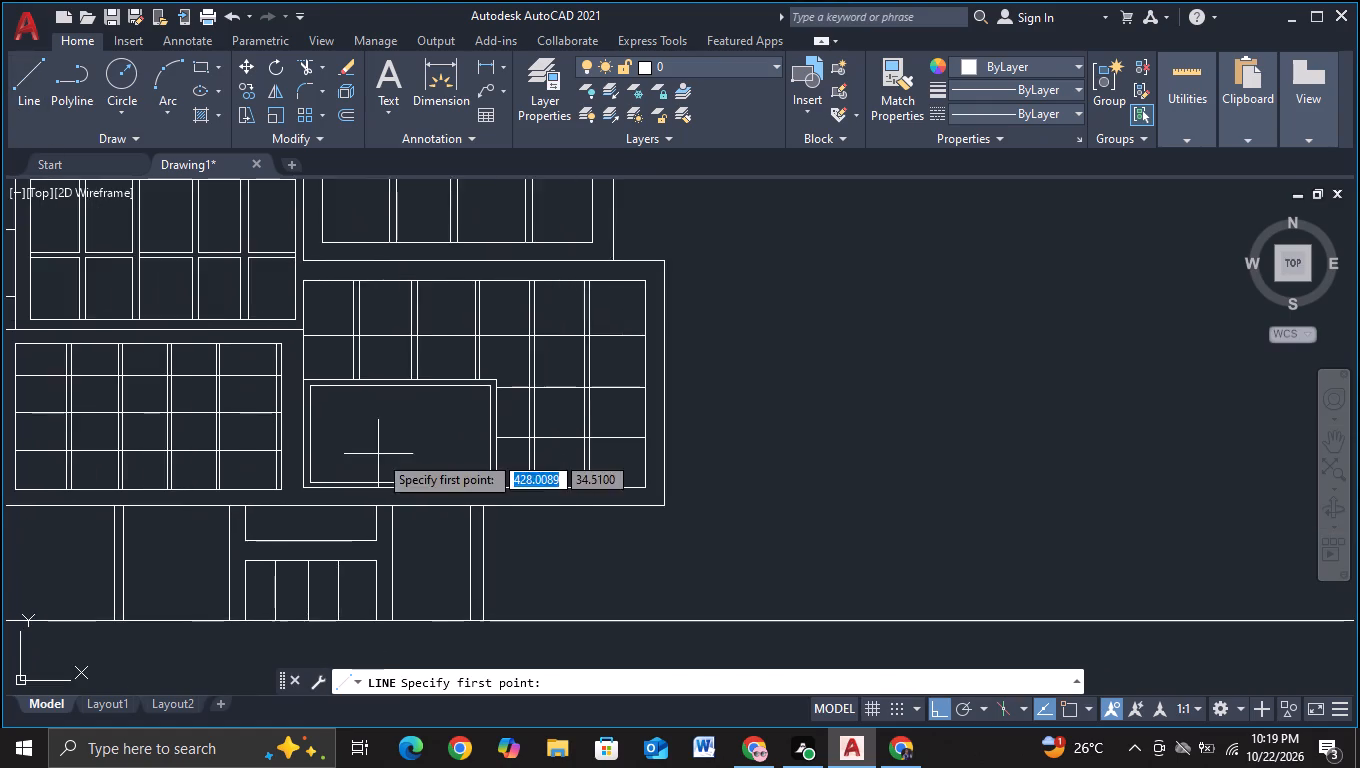
{"action": "scroll", "coordinate": [362, 449], "scroll_direction": "up", "scroll_amount": 1}
{"action": "scroll", "coordinate": [310, 383], "scroll_direction": "up", "scroll_amount": 1}
{"action": "left_click", "coordinate": [281, 346]}
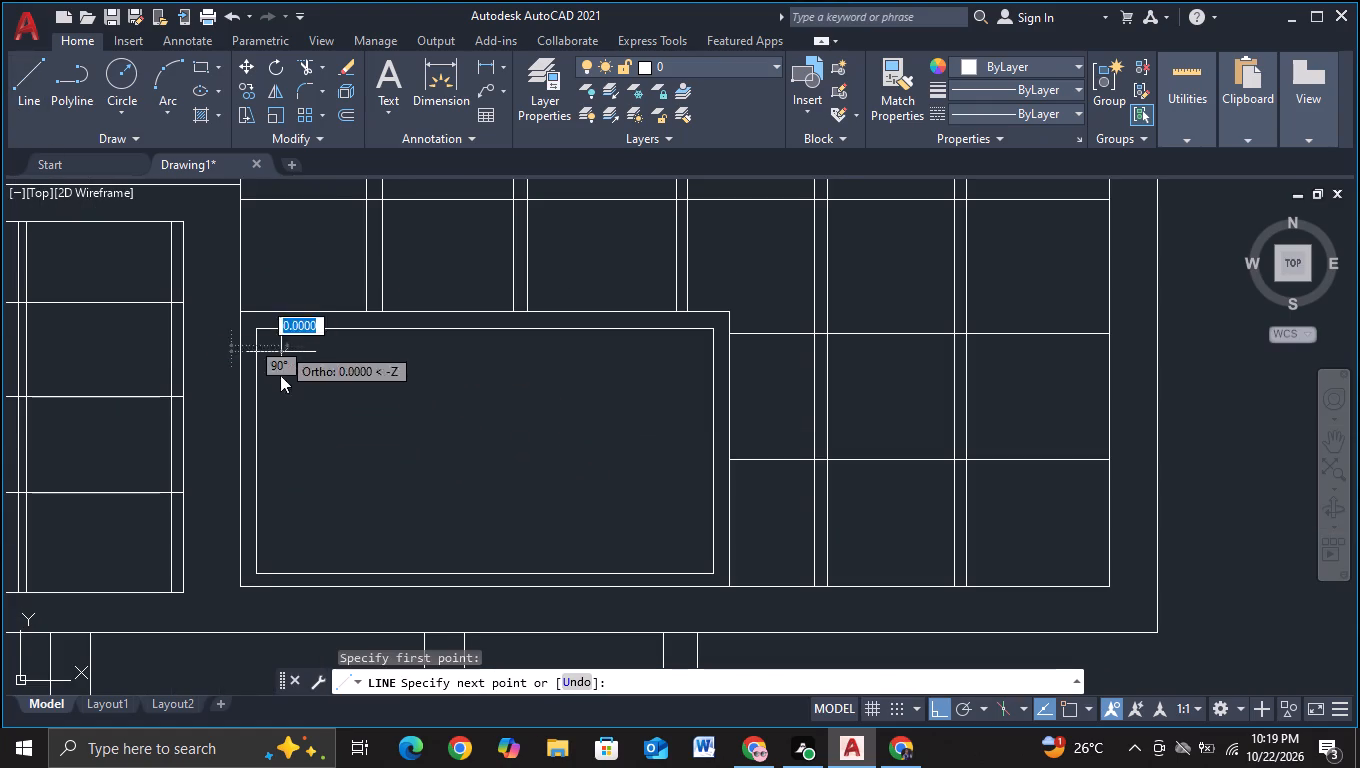
{"action": "left_click", "coordinate": [276, 408]}
{"action": "left_click", "coordinate": [351, 410]}
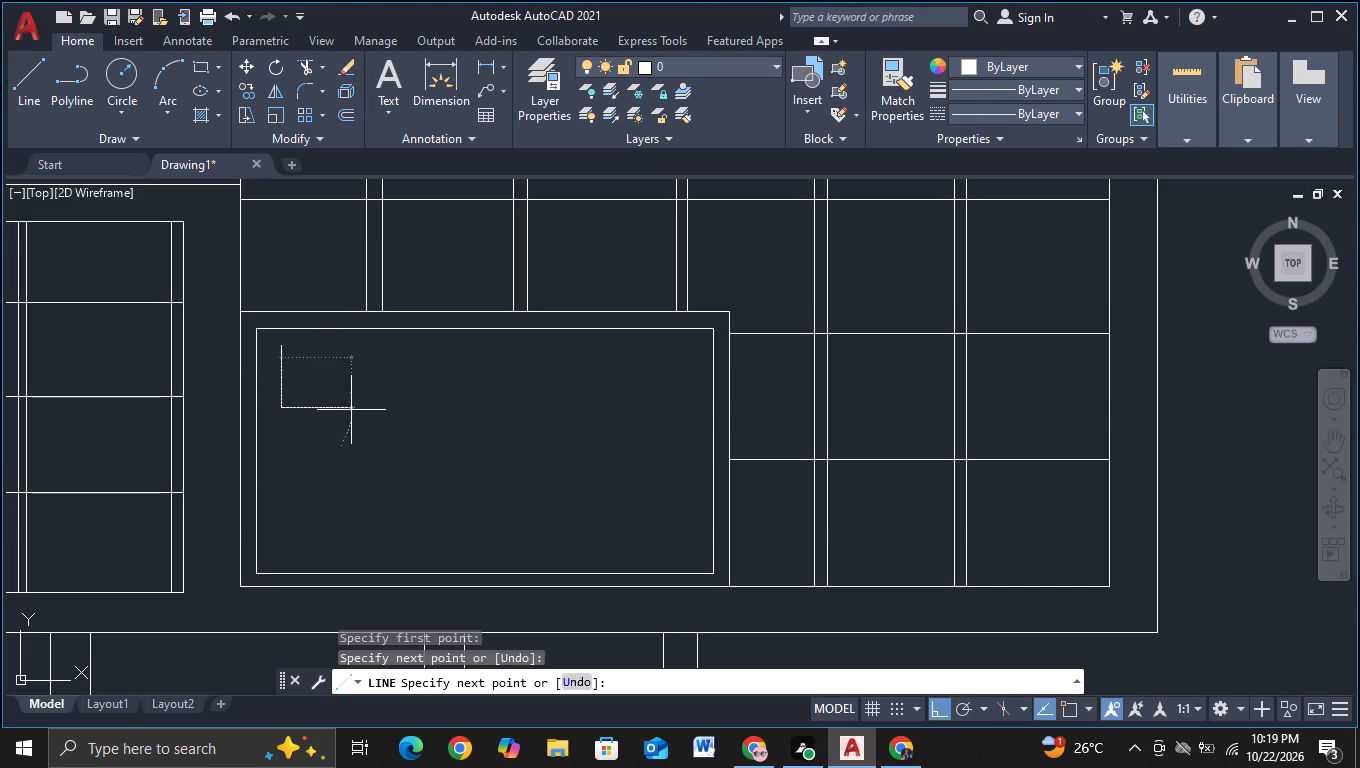
{"action": "left_click", "coordinate": [349, 349]}
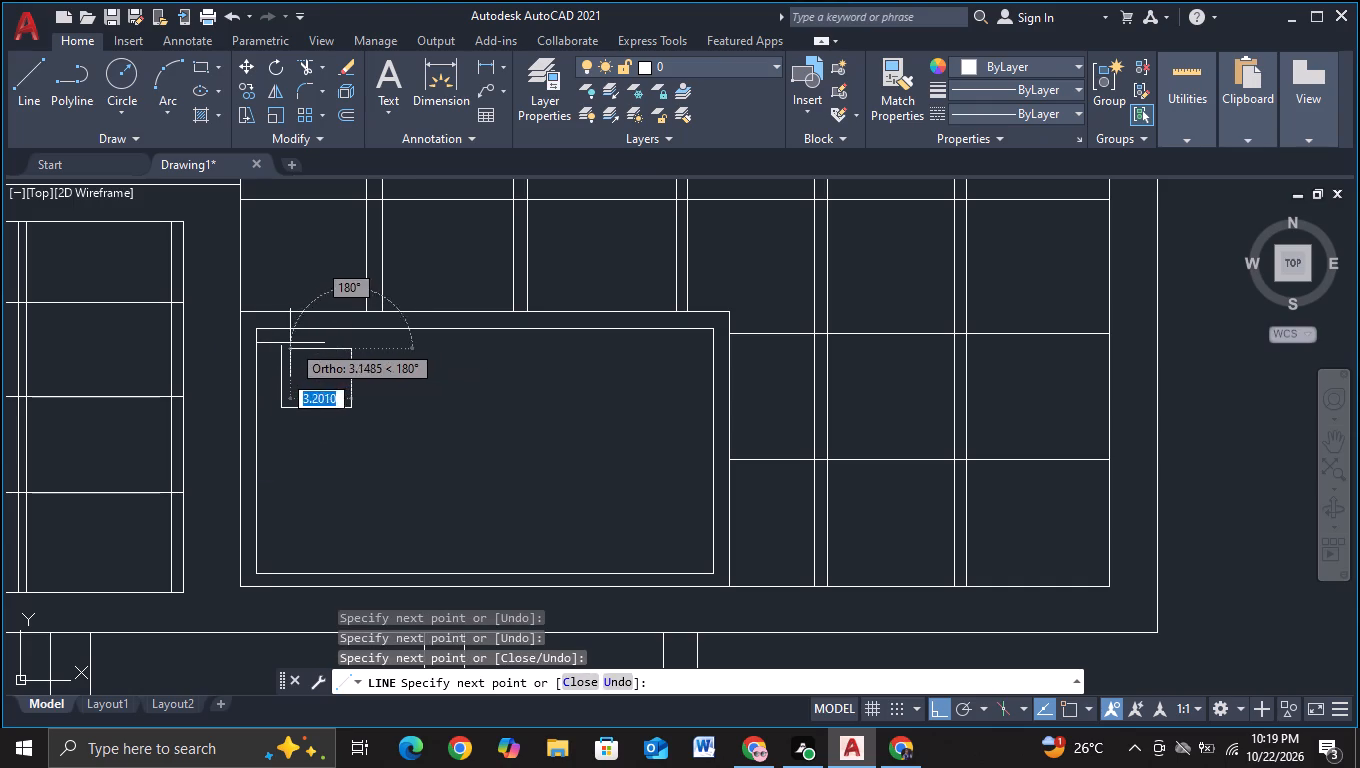
{"action": "key", "text": "F3"}
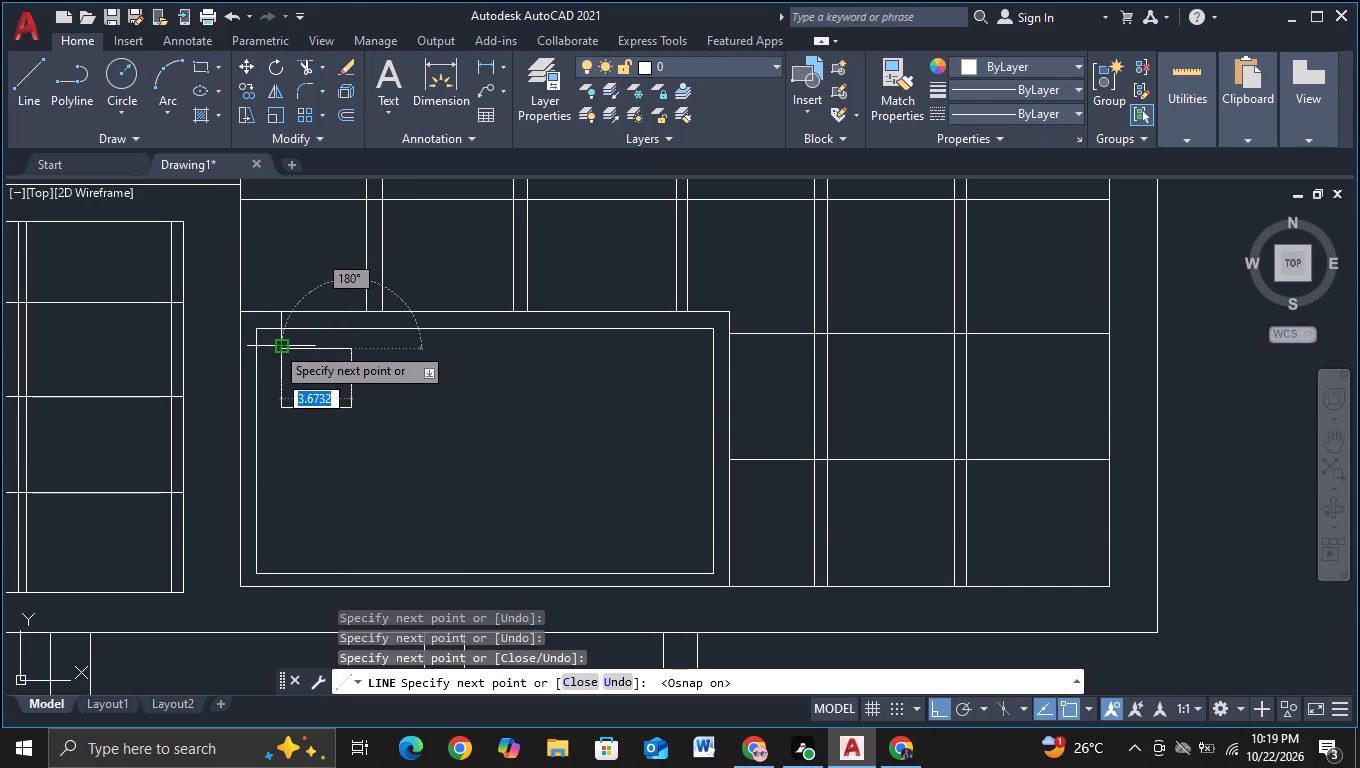
{"action": "scroll", "coordinate": [260, 343], "scroll_direction": "up", "scroll_amount": 2}
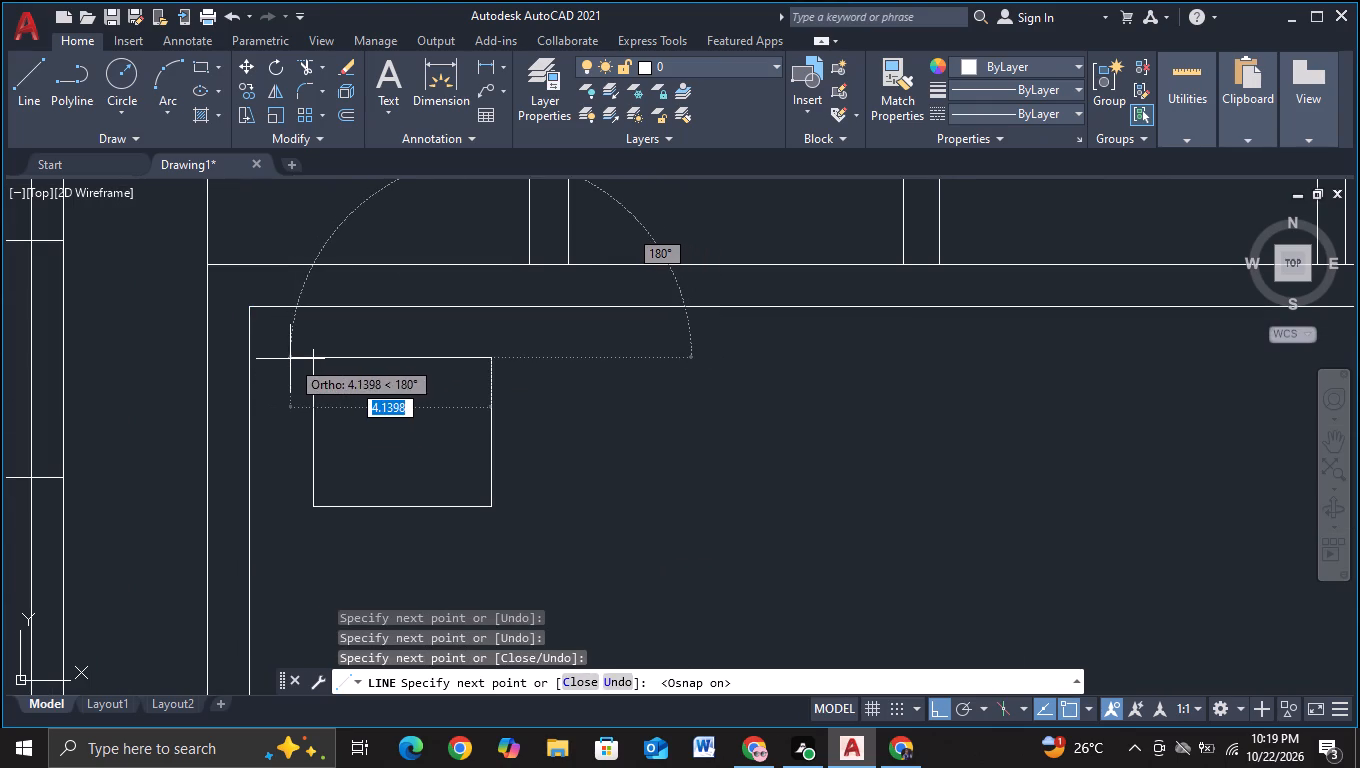
{"action": "left_click", "coordinate": [290, 359]}
{"action": "key", "text": "Escape"}
Trim the overshooting ends of the top and side lines at the small rectangle's upper left corner.
{"action": "left_click", "coordinate": [301, 61]}
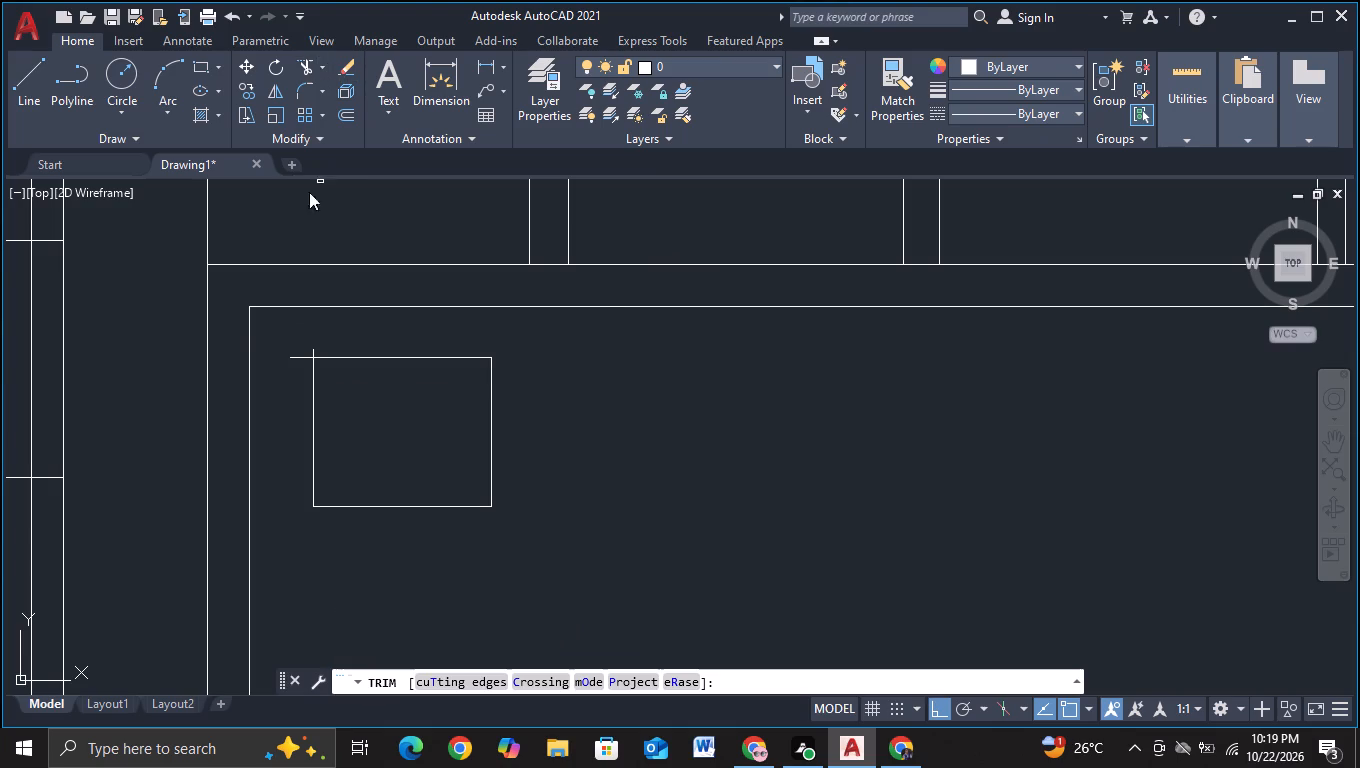
{"action": "left_click", "coordinate": [312, 352]}
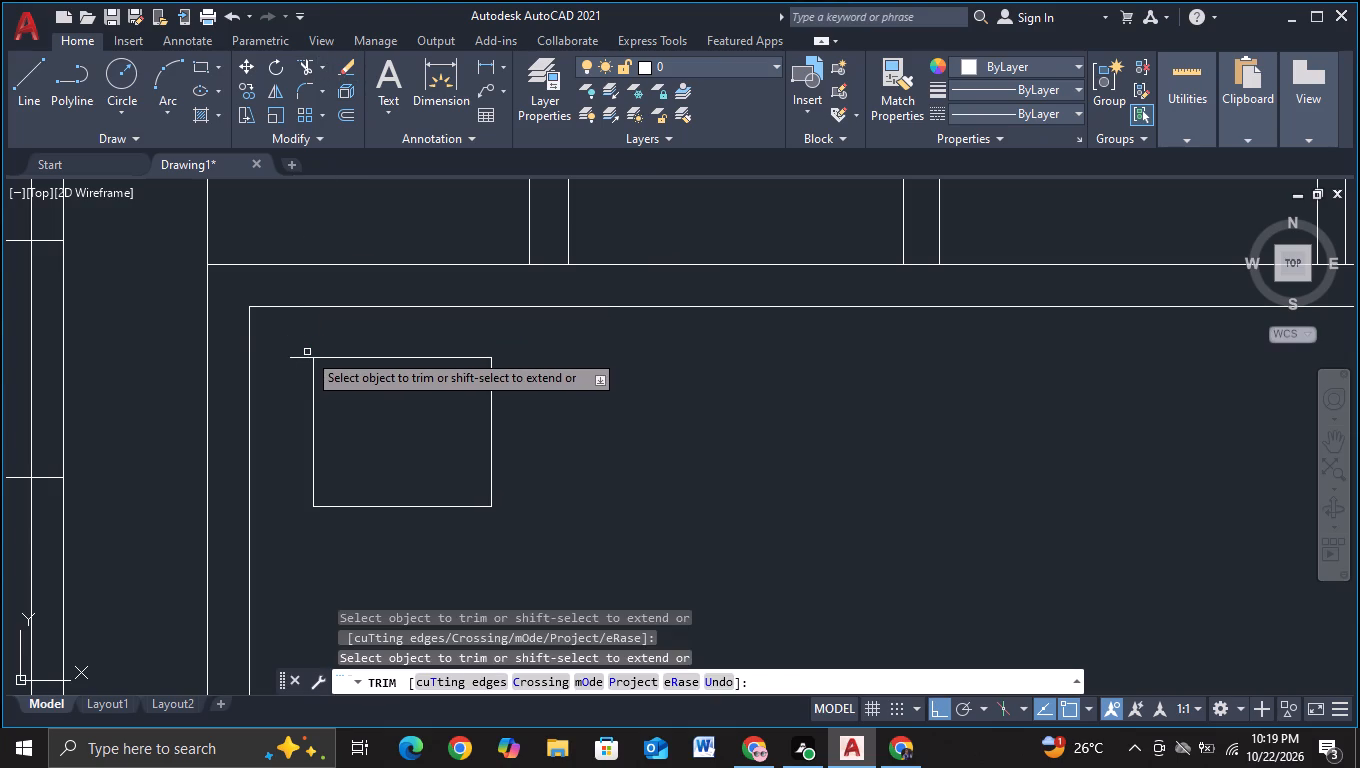
{"action": "left_click", "coordinate": [307, 352]}
{"action": "left_click", "coordinate": [306, 363]}
{"action": "key", "text": "Escape"}
Copy the small rectangle three times to the right at roughly 5-unit spacing, forming a row of four in the nested box.
{"action": "scroll", "coordinate": [336, 356], "scroll_direction": "down", "scroll_amount": 2}
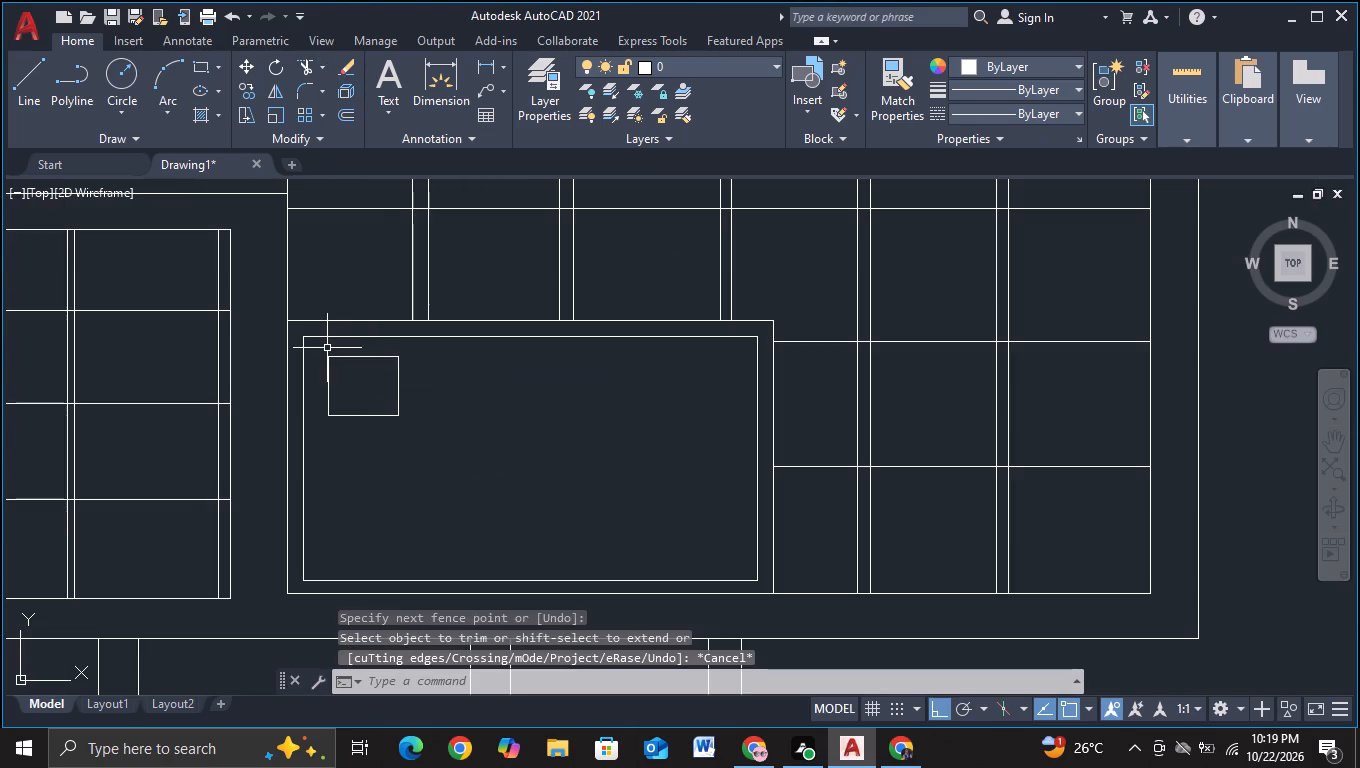
{"action": "left_click", "coordinate": [320, 350]}
{"action": "left_click", "coordinate": [410, 444]}
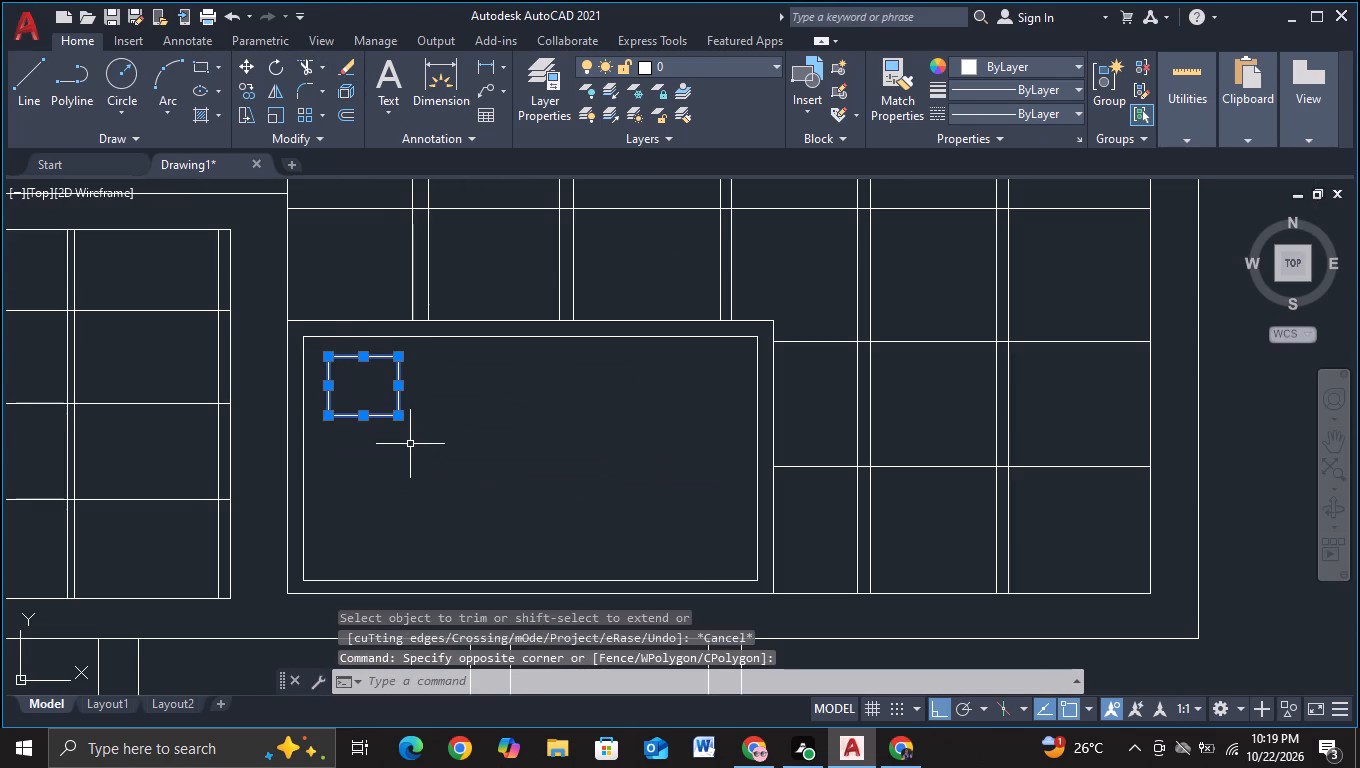
{"action": "key", "text": "c"}
{"action": "left_click", "coordinate": [496, 501]}
{"action": "left_click", "coordinate": [383, 376]}
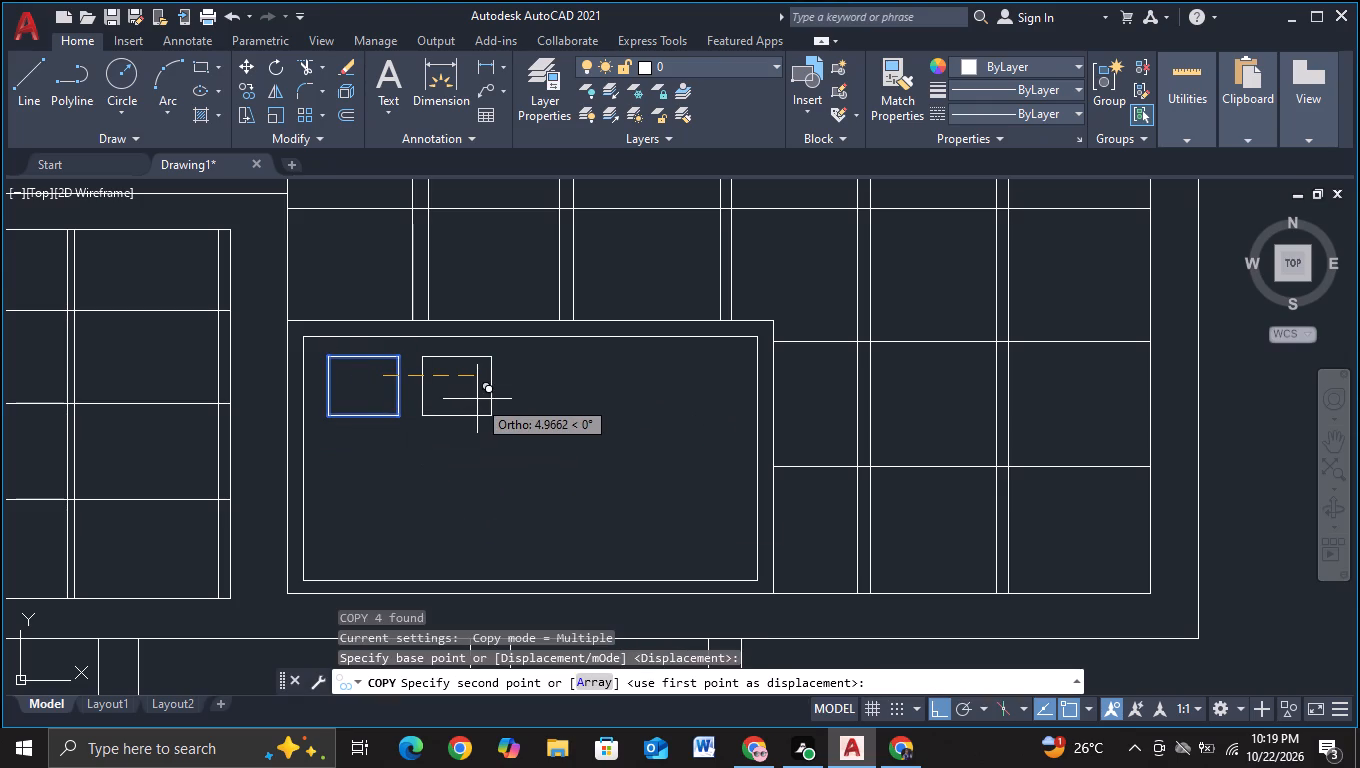
{"action": "left_click", "coordinate": [477, 399]}
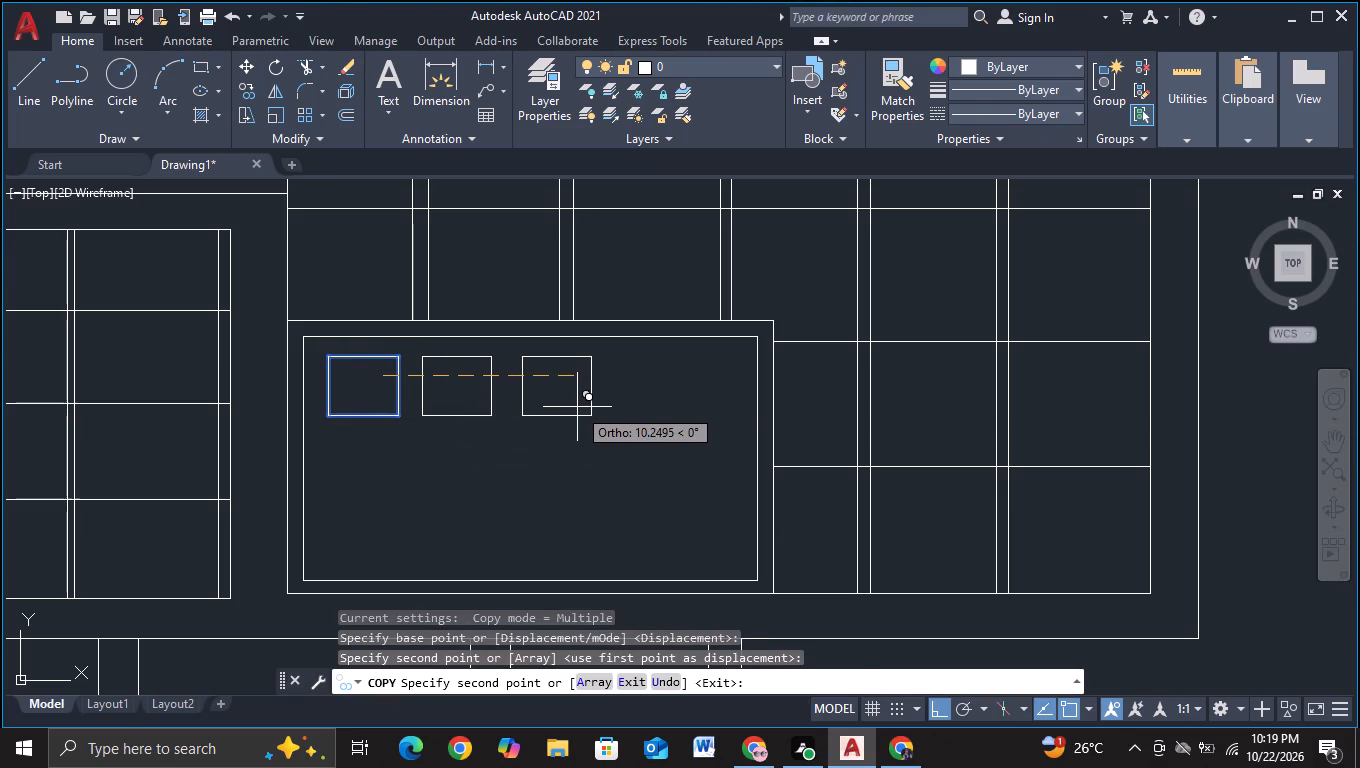
{"action": "left_click", "coordinate": [571, 407]}
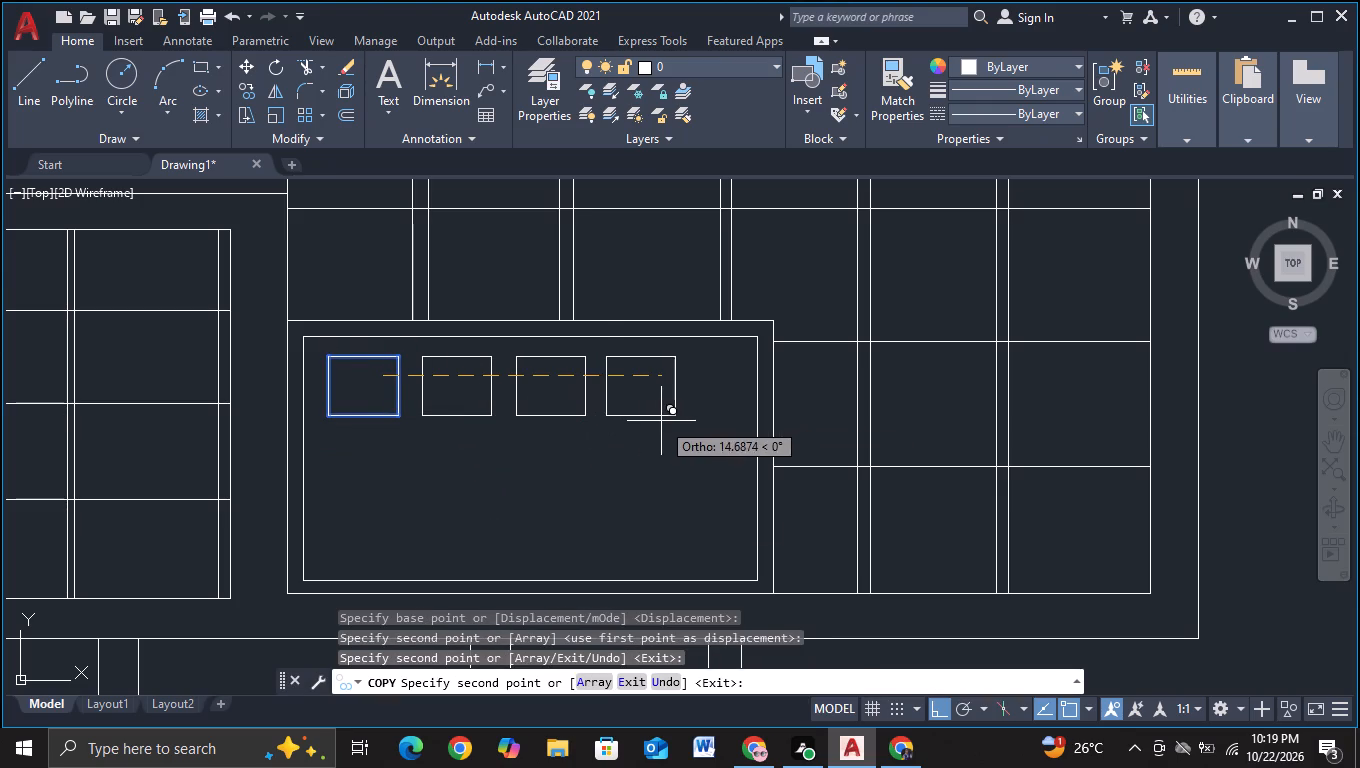
{"action": "left_click", "coordinate": [662, 420]}
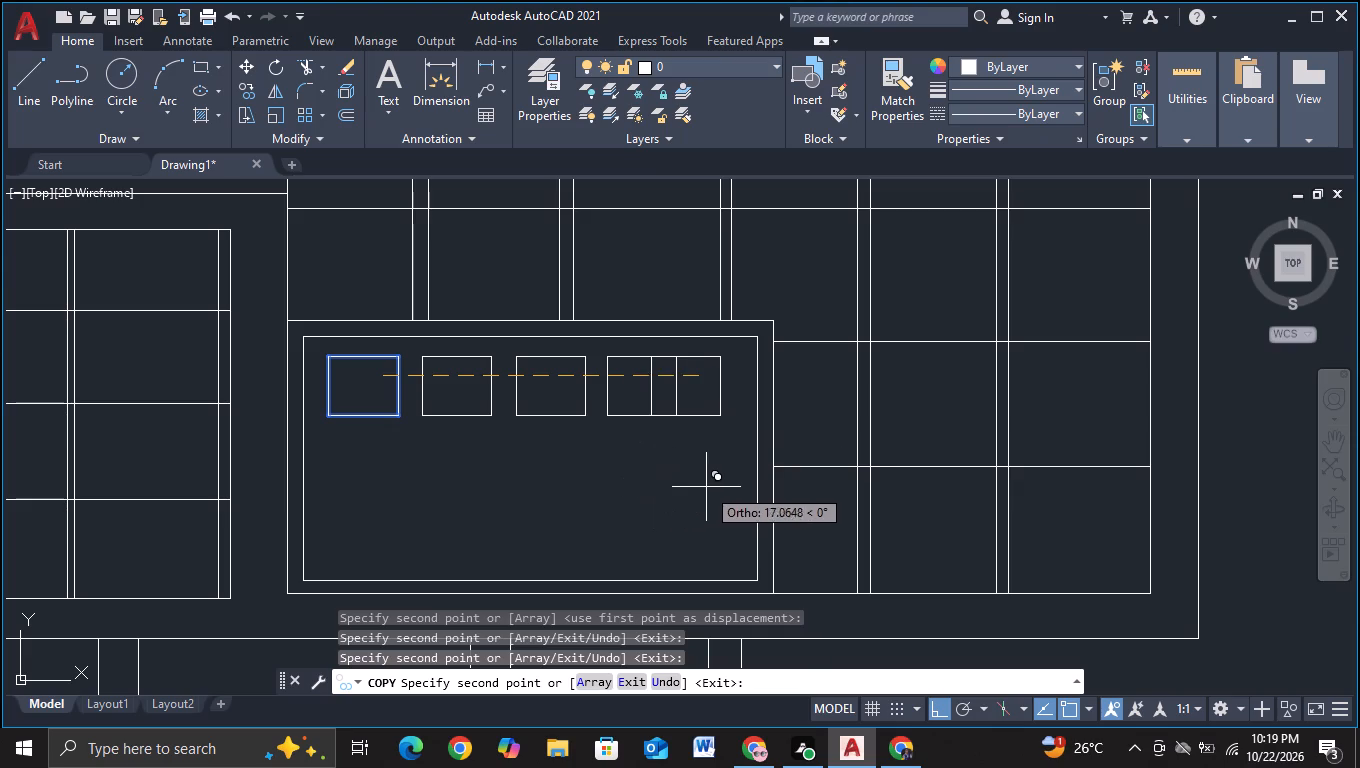
{"action": "key", "text": "Escape"}
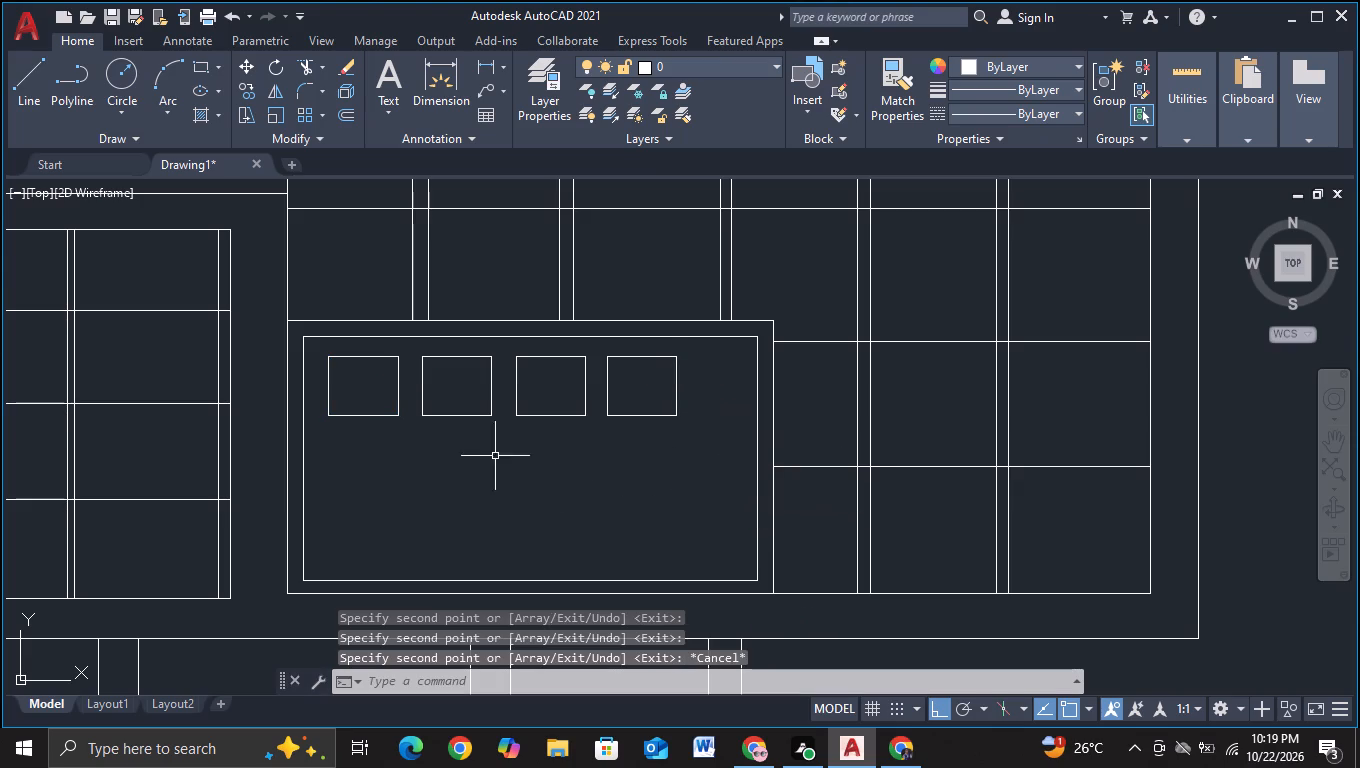
Move the row of four small rectangles right, with object snap off, to centre it in the nested box.
{"action": "left_click", "coordinate": [311, 349]}
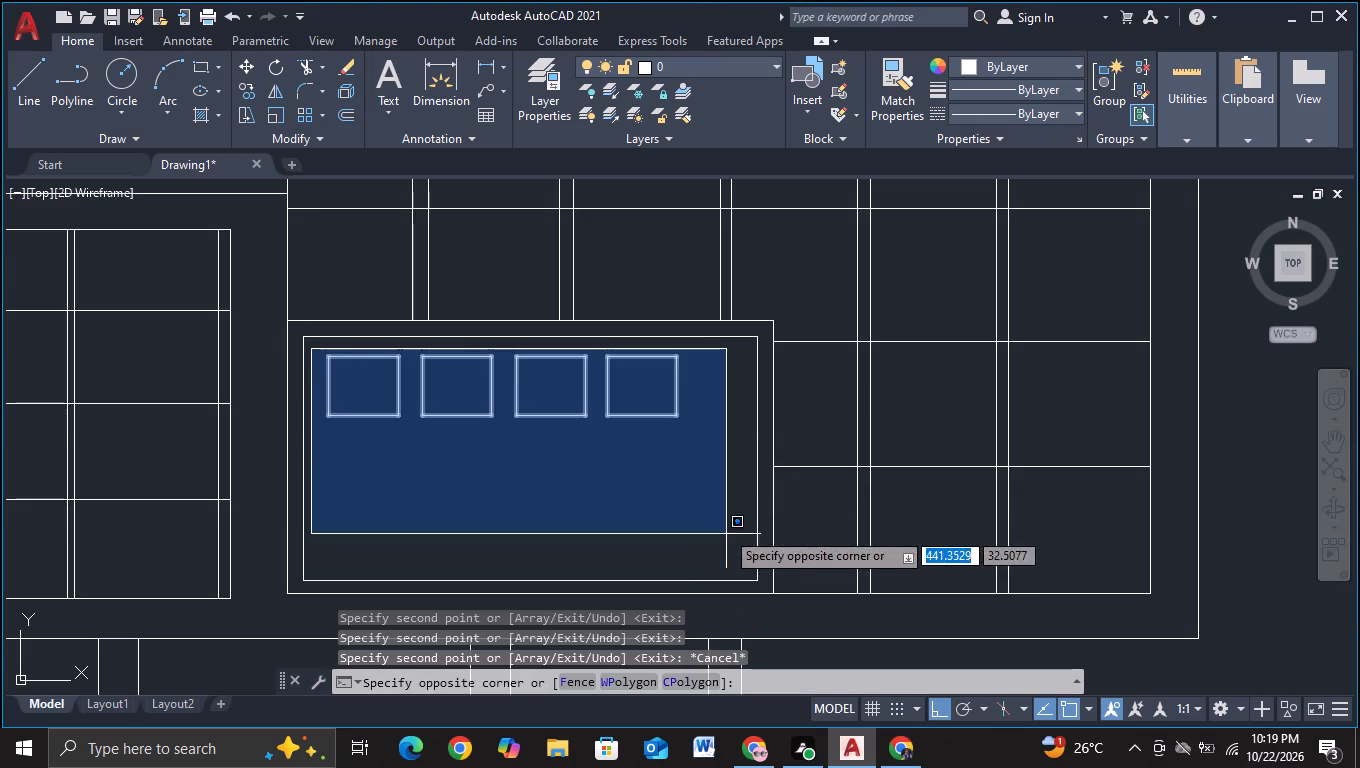
{"action": "left_click", "coordinate": [703, 501]}
{"action": "key", "text": "m"}
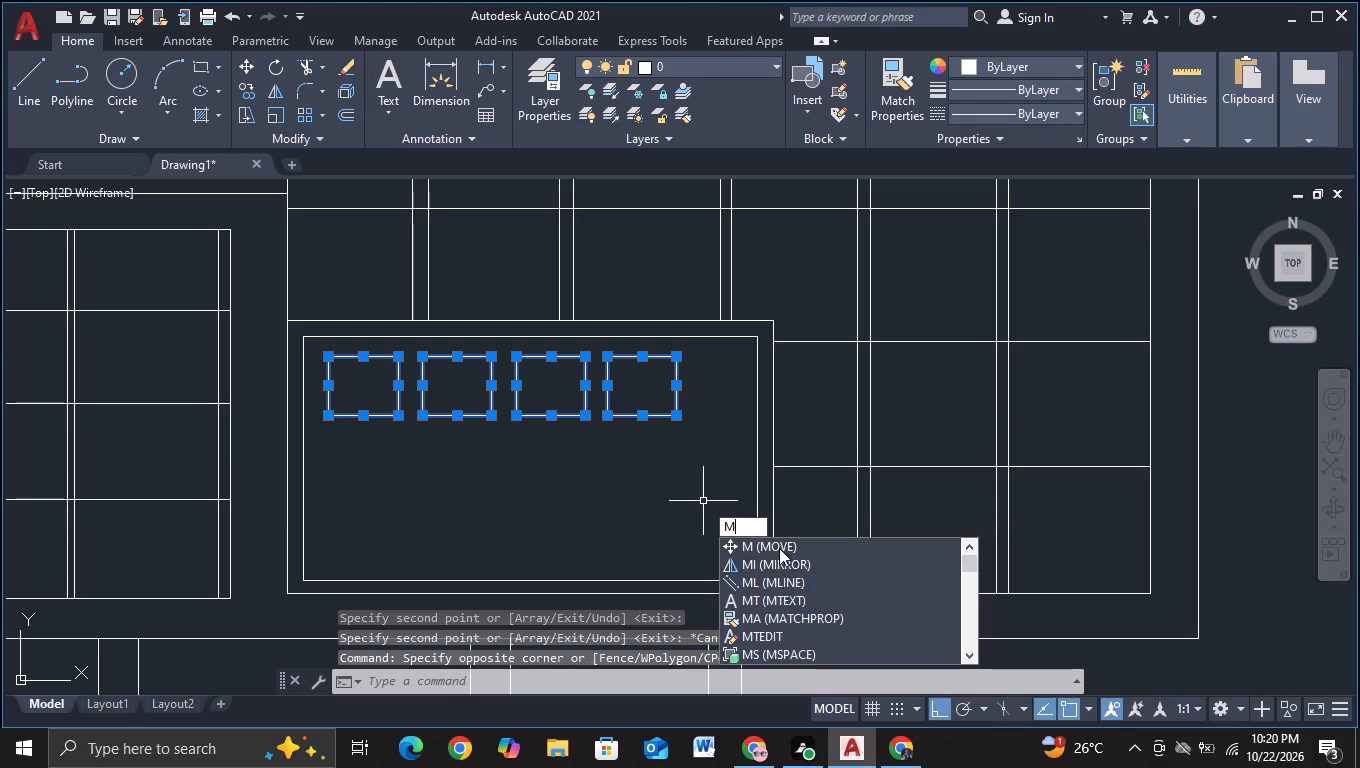
{"action": "left_click", "coordinate": [779, 548]}
{"action": "left_click", "coordinate": [493, 419]}
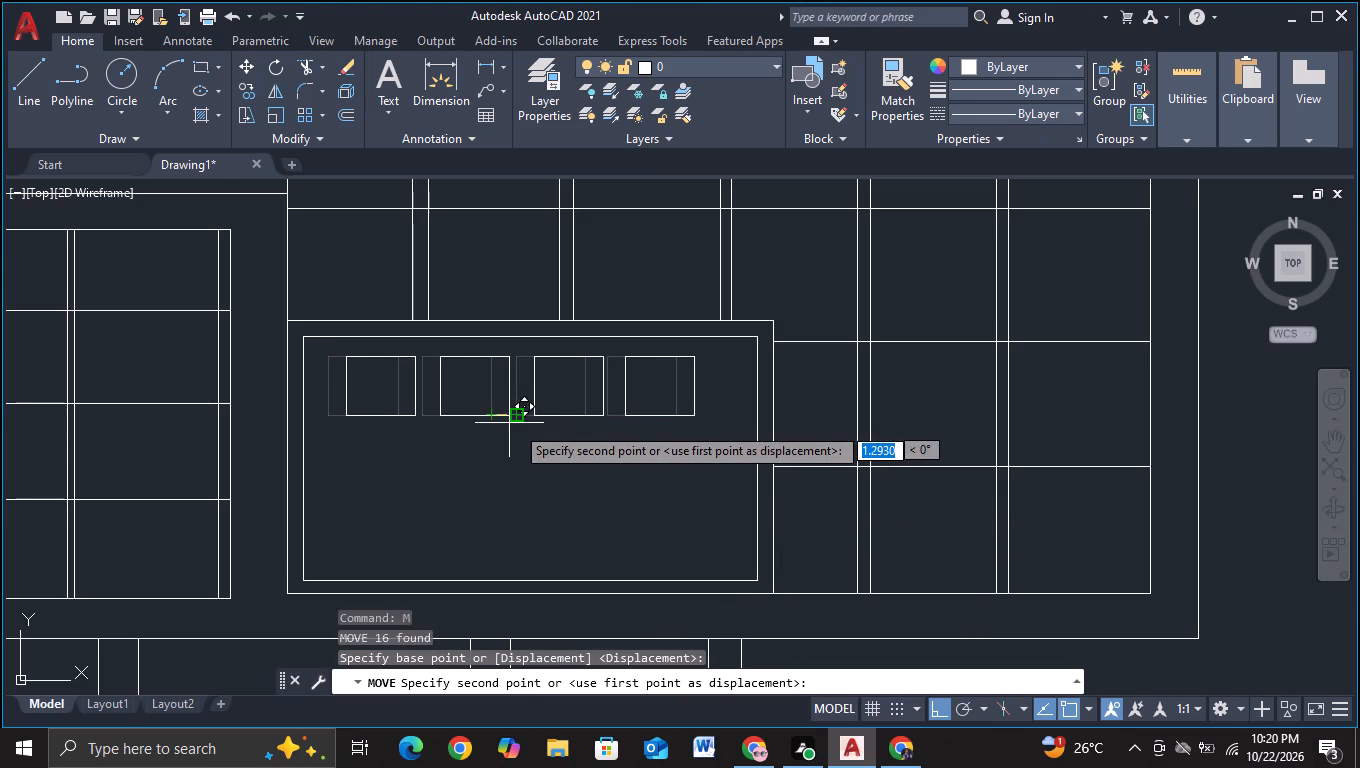
{"action": "key", "text": "F3"}
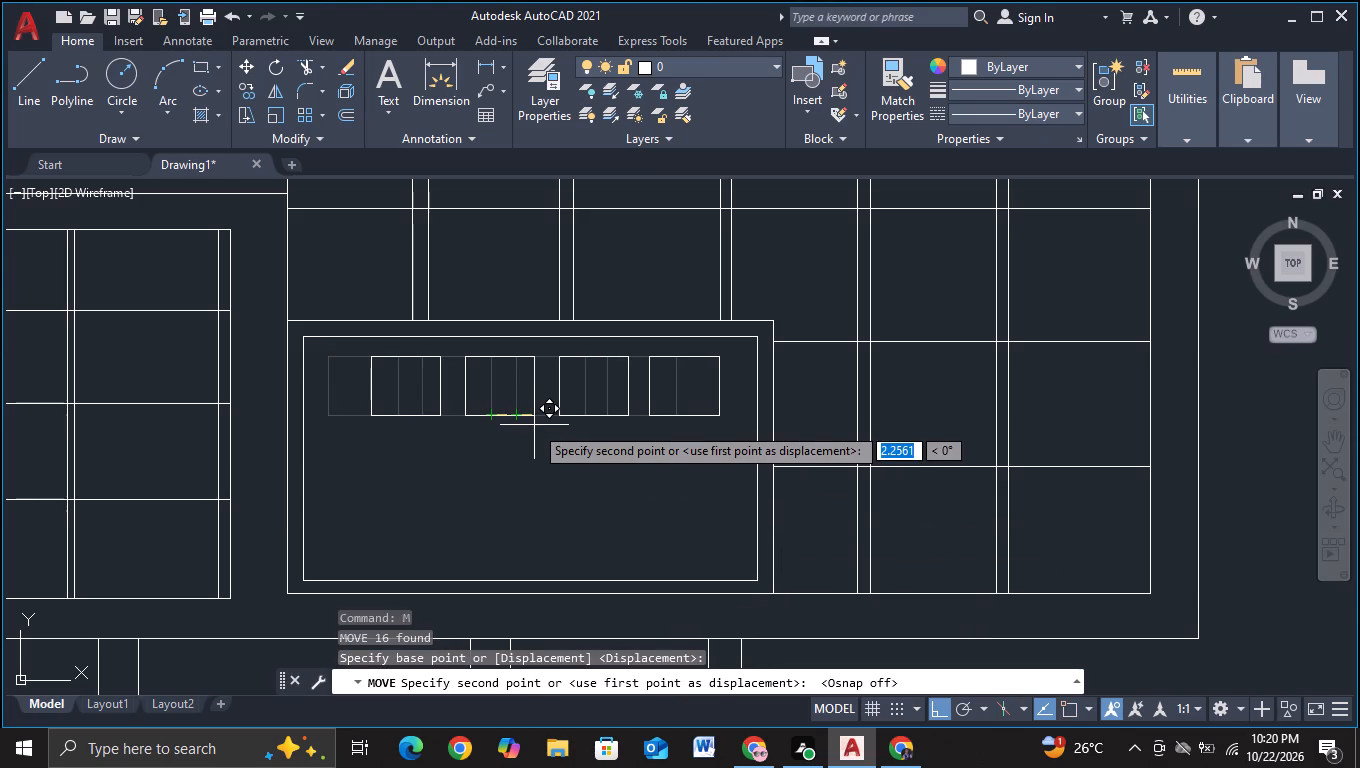
{"action": "left_click", "coordinate": [520, 423]}
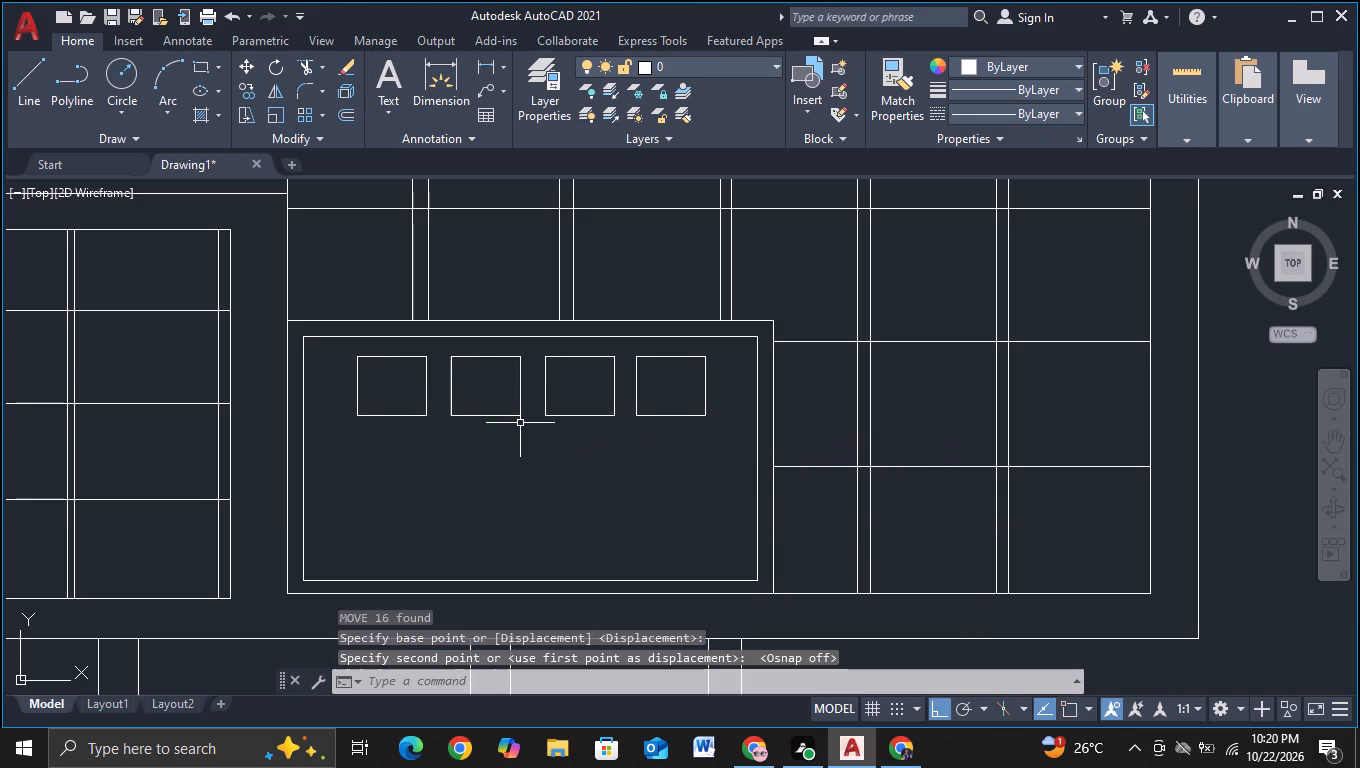
Copy the row of four rectangles downward twice, at about 4.1 and 8.2 units, filling the nested box with three rows.
{"action": "left_click", "coordinate": [337, 350]}
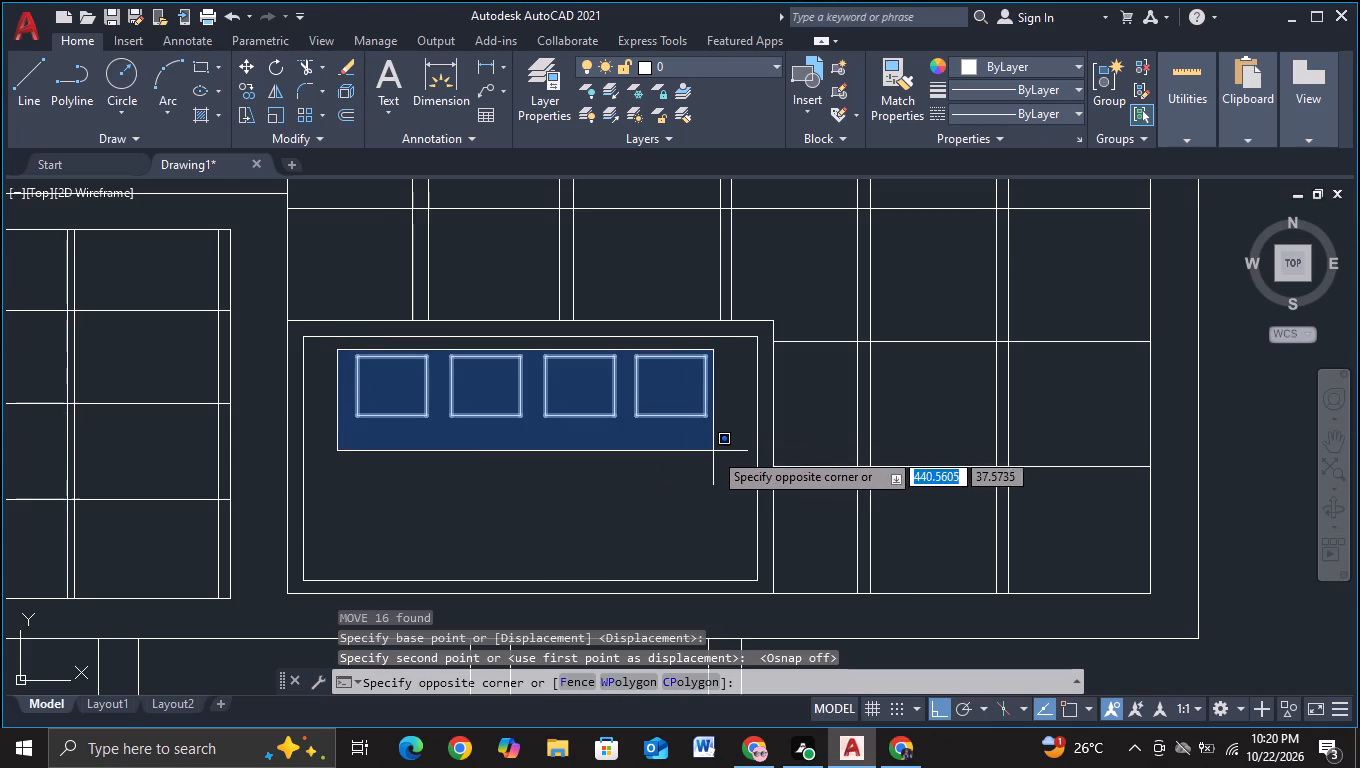
{"action": "left_click", "coordinate": [723, 455]}
{"action": "key", "text": "c"}
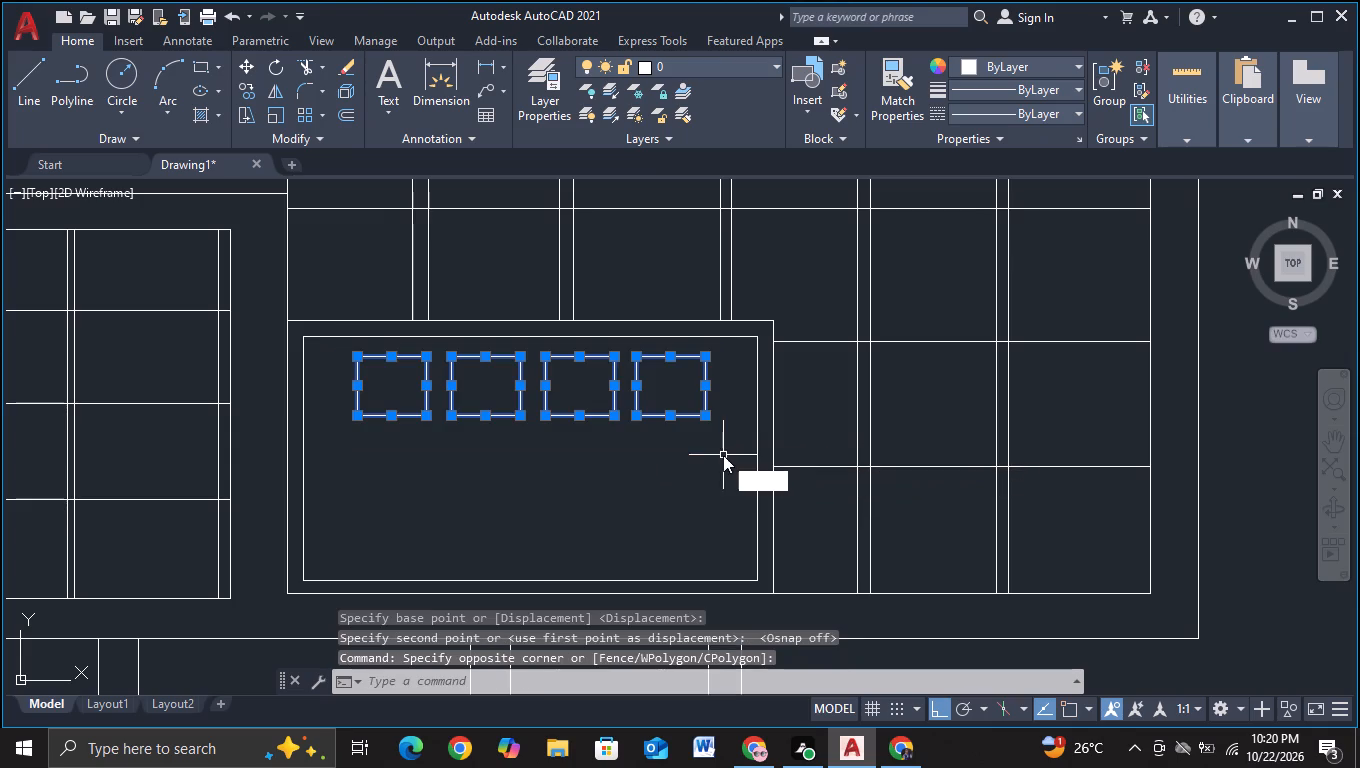
{"action": "left_click", "coordinate": [775, 515]}
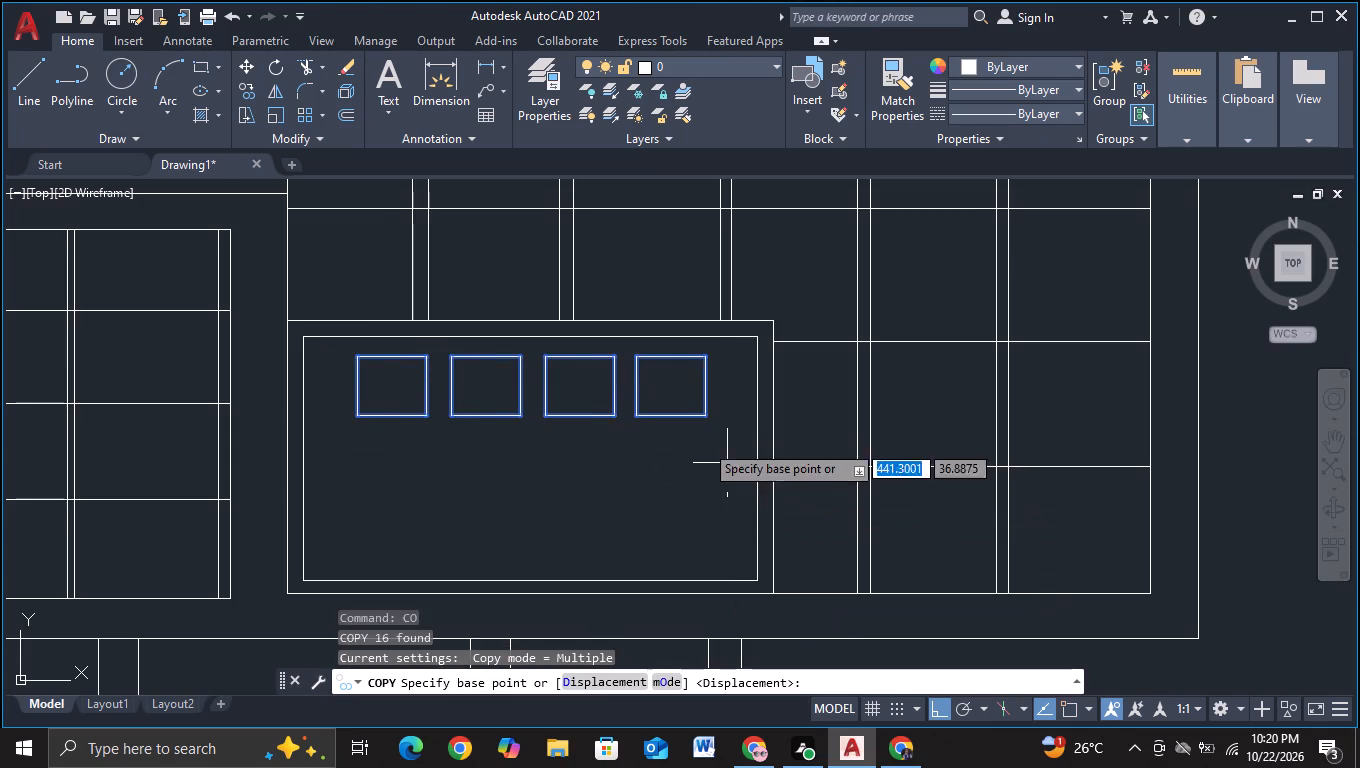
{"action": "left_click", "coordinate": [655, 418]}
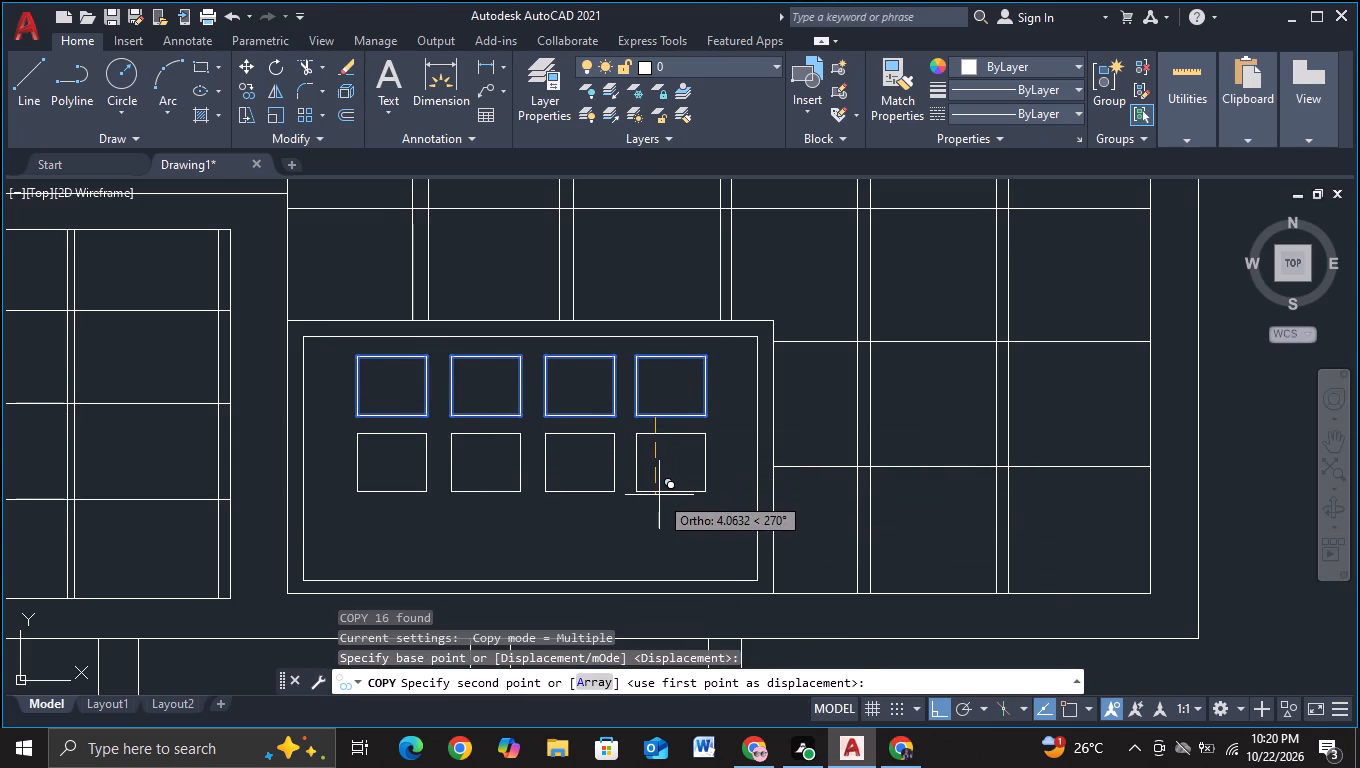
{"action": "left_click", "coordinate": [659, 495]}
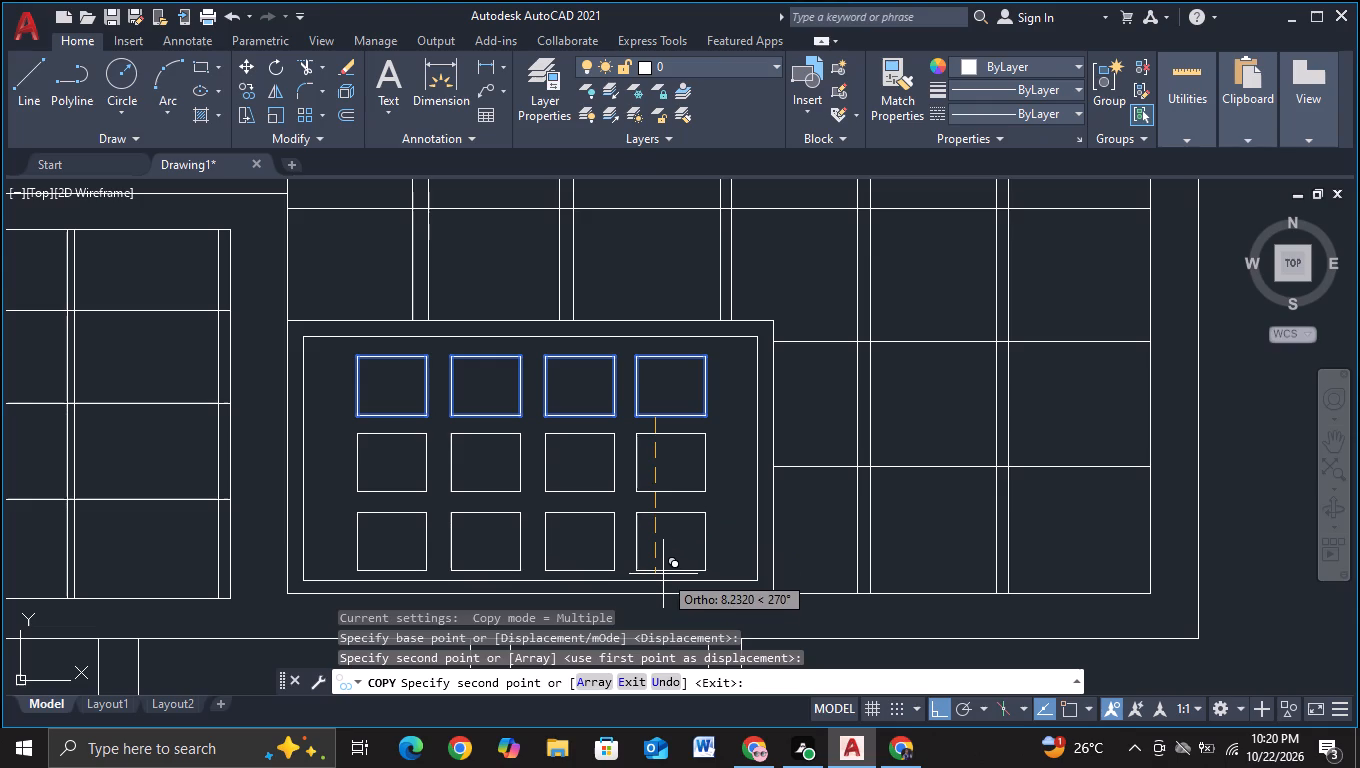
{"action": "left_click", "coordinate": [663, 574]}
{"action": "key", "text": "Escape"}
Copy the left double-line support below the boxes about 14 units left, and again rightward beneath the right box's outer edge.
{"action": "scroll", "coordinate": [663, 574], "scroll_direction": "down", "scroll_amount": 2}
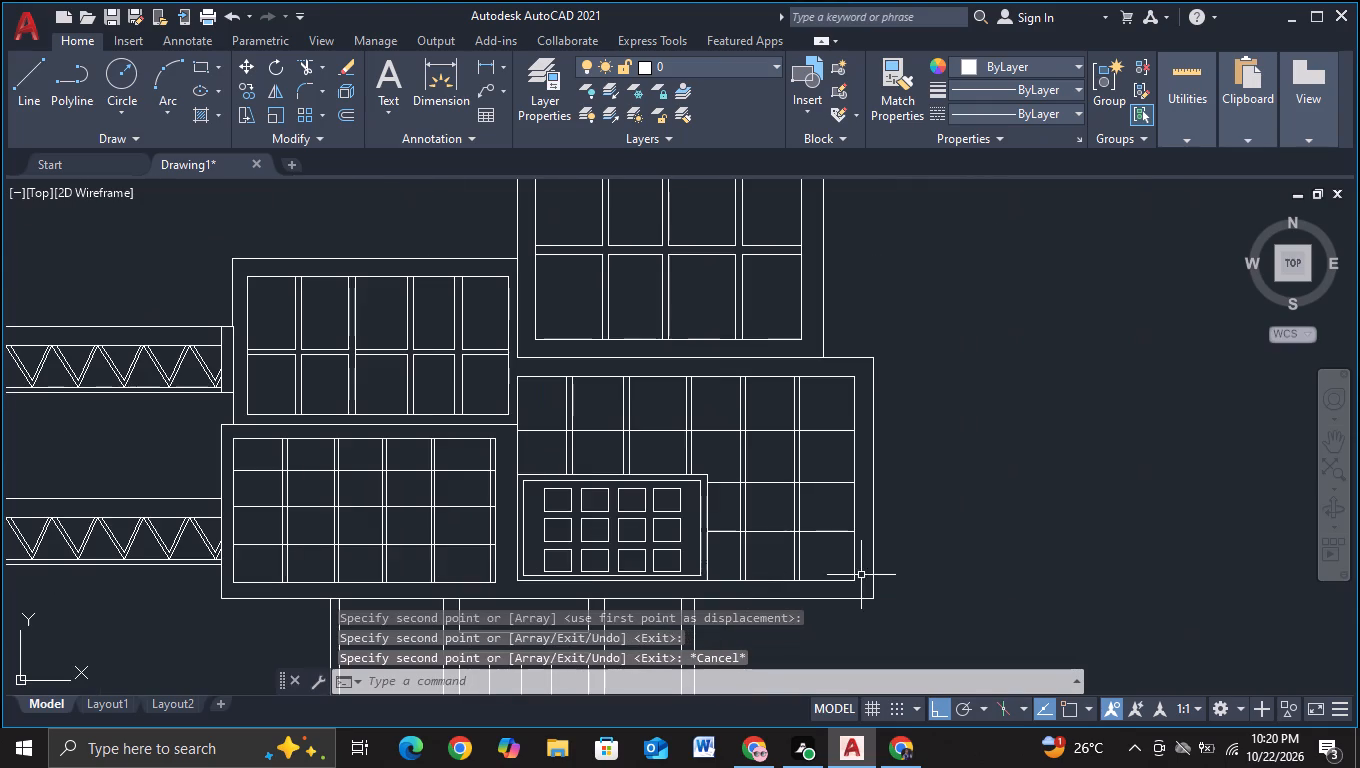
{"action": "middle_click_drag", "start_coordinate": [942, 572], "coordinate": [793, 444]}
{"action": "middle_click_drag", "start_coordinate": [762, 524], "coordinate": [831, 489]}
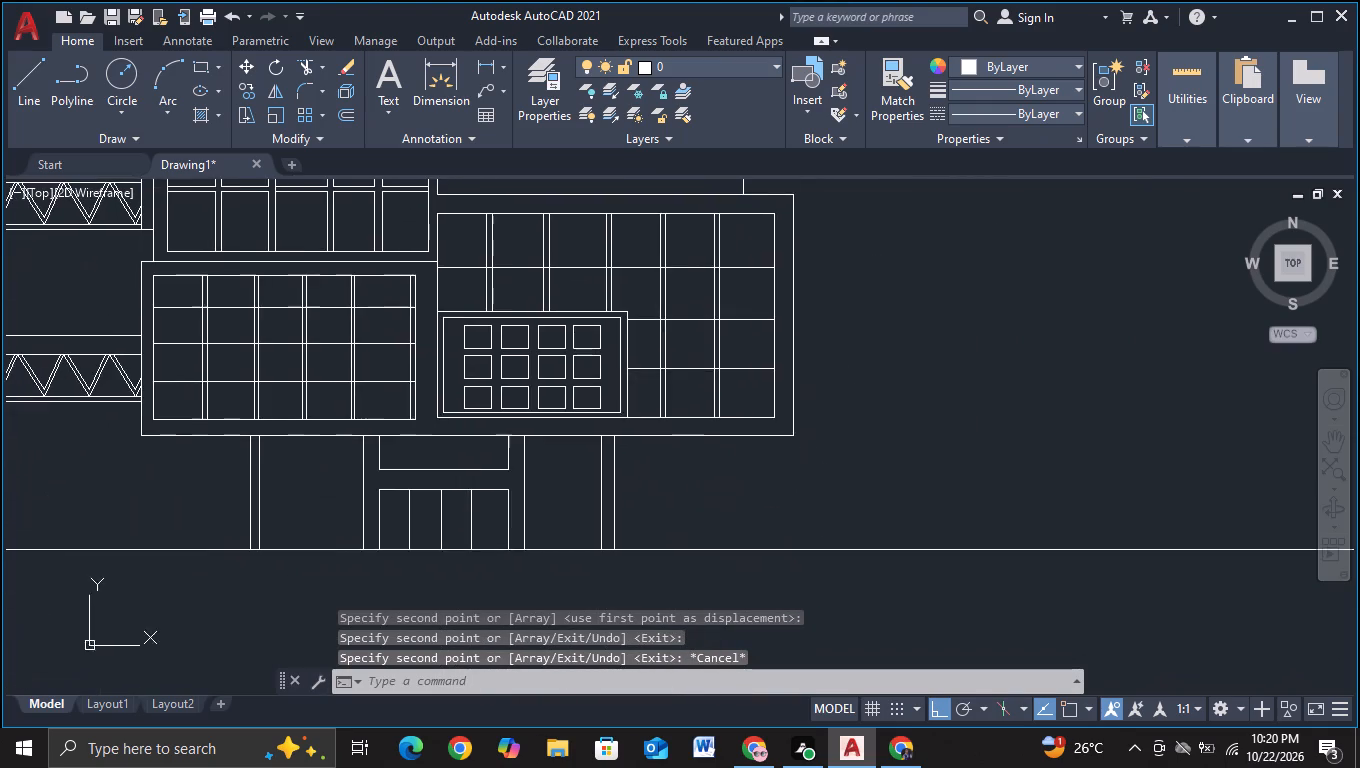
{"action": "middle_click_drag", "start_coordinate": [696, 516], "coordinate": [757, 528]}
{"action": "scroll", "coordinate": [757, 528], "scroll_direction": "down", "scroll_amount": 1}
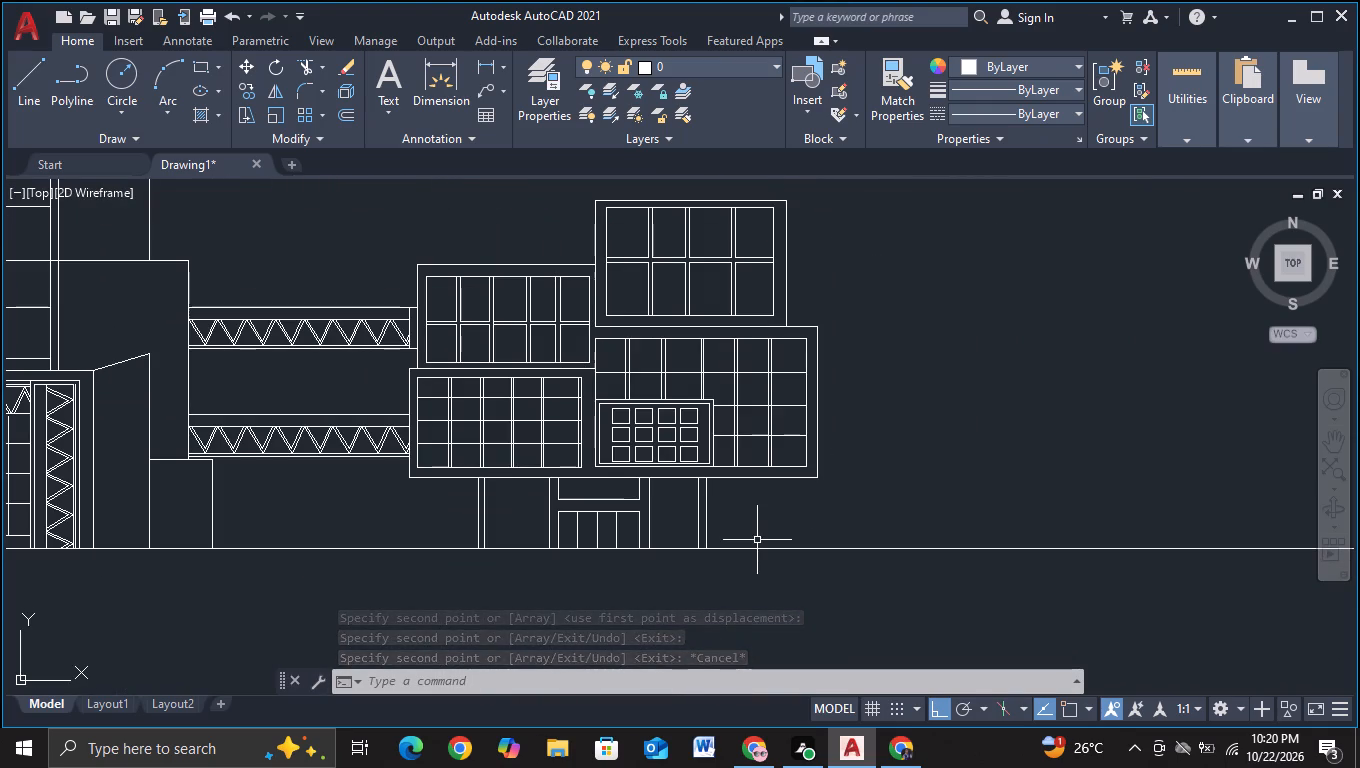
{"action": "middle_click_drag", "start_coordinate": [757, 540], "coordinate": [706, 561]}
{"action": "scroll", "coordinate": [706, 561], "scroll_direction": "down", "scroll_amount": 1}
{"action": "middle_click_drag", "start_coordinate": [700, 544], "coordinate": [699, 527]}
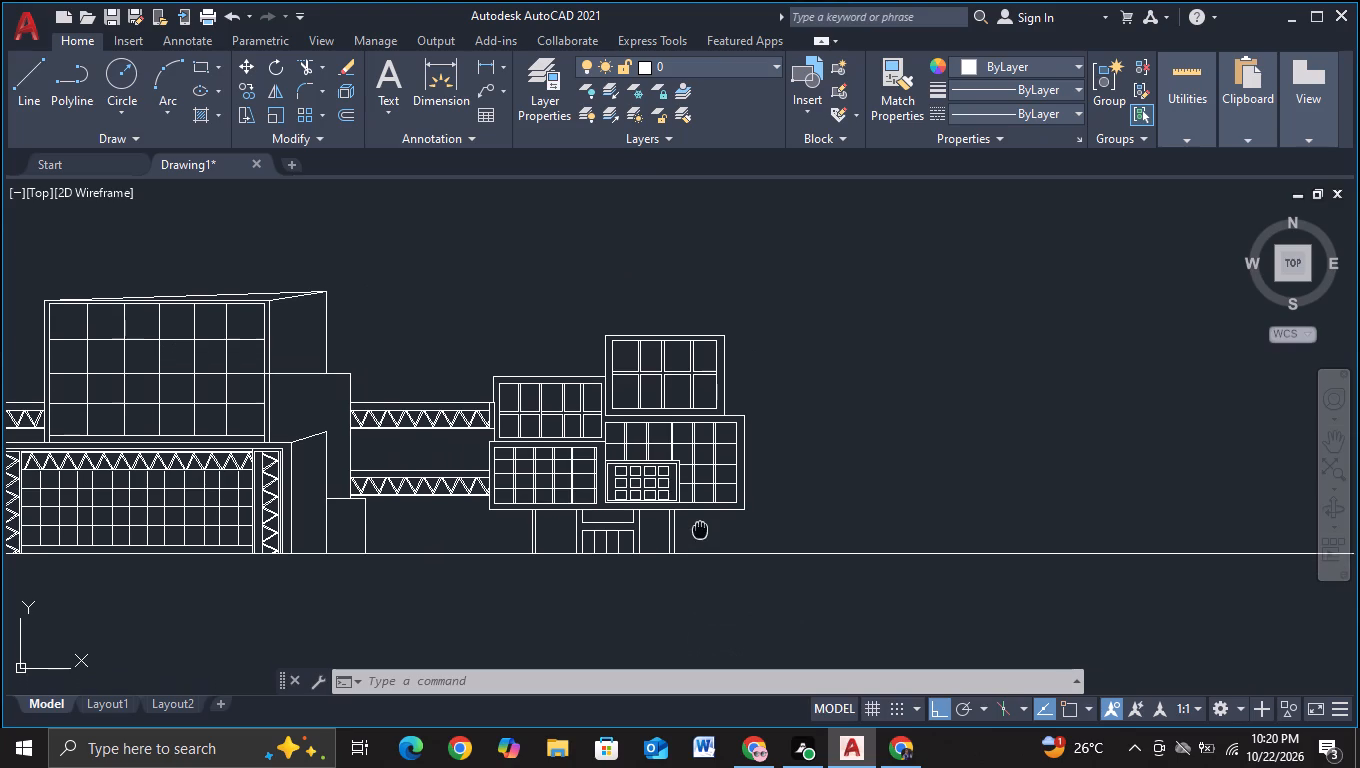
{"action": "middle_click_drag", "start_coordinate": [699, 527], "coordinate": [694, 507]}
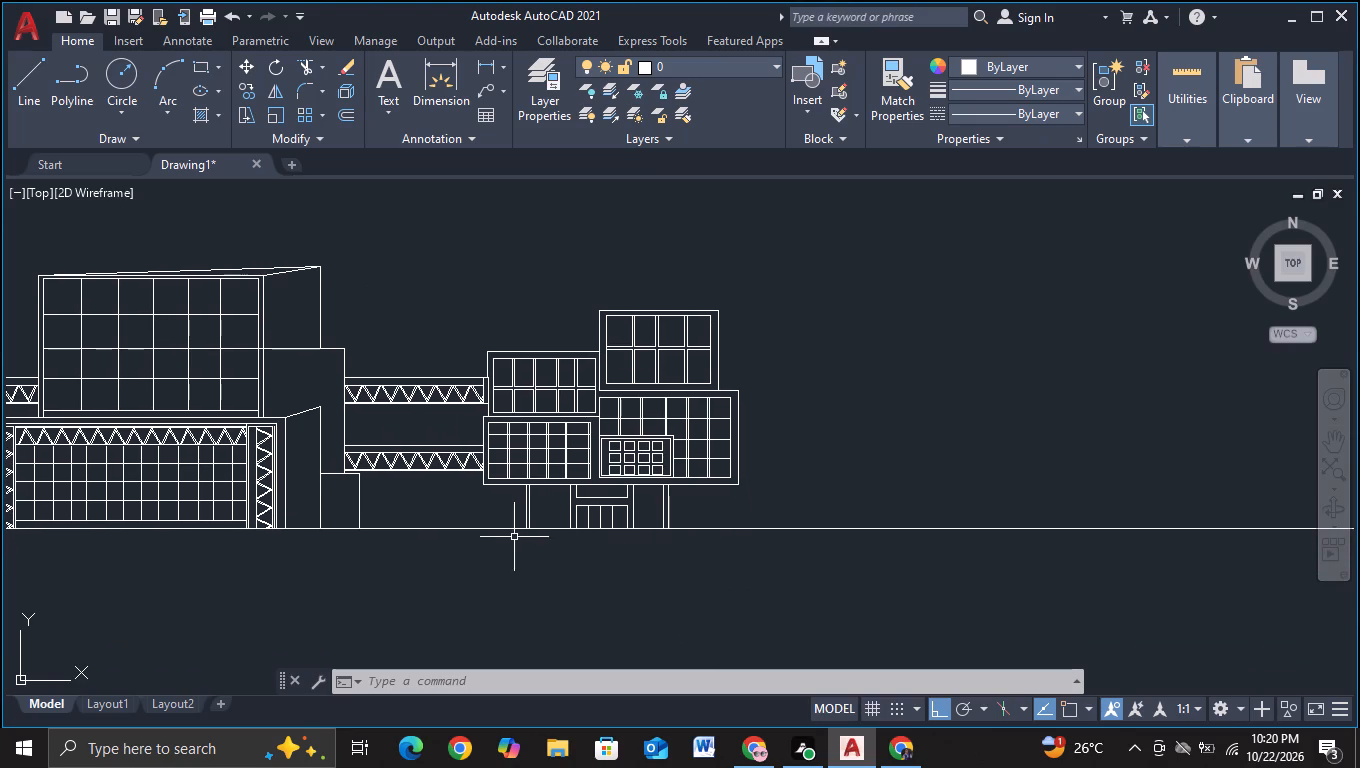
{"action": "scroll", "coordinate": [536, 532], "scroll_direction": "up", "scroll_amount": 1}
{"action": "left_click_drag", "start_coordinate": [547, 496], "coordinate": [480, 488]}
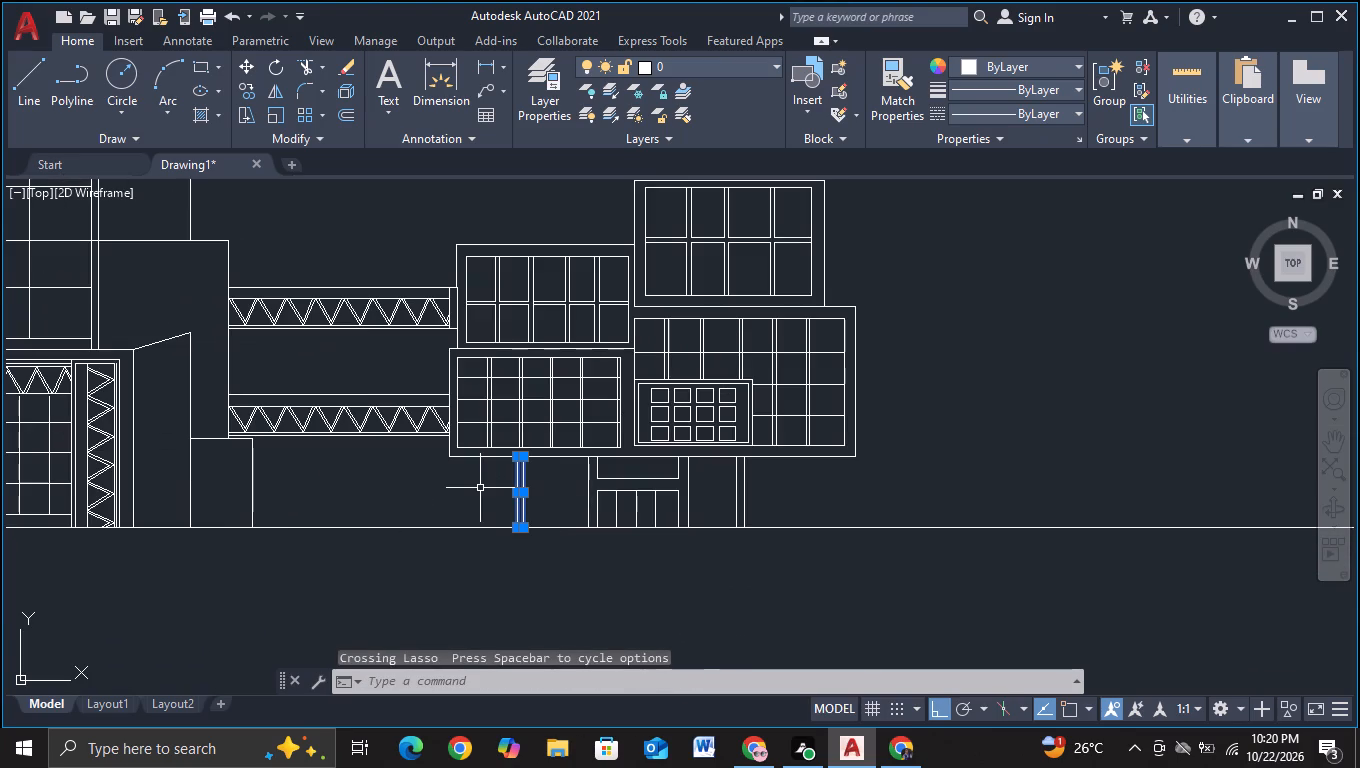
{"action": "key", "text": "c"}
{"action": "left_click", "coordinate": [658, 557]}
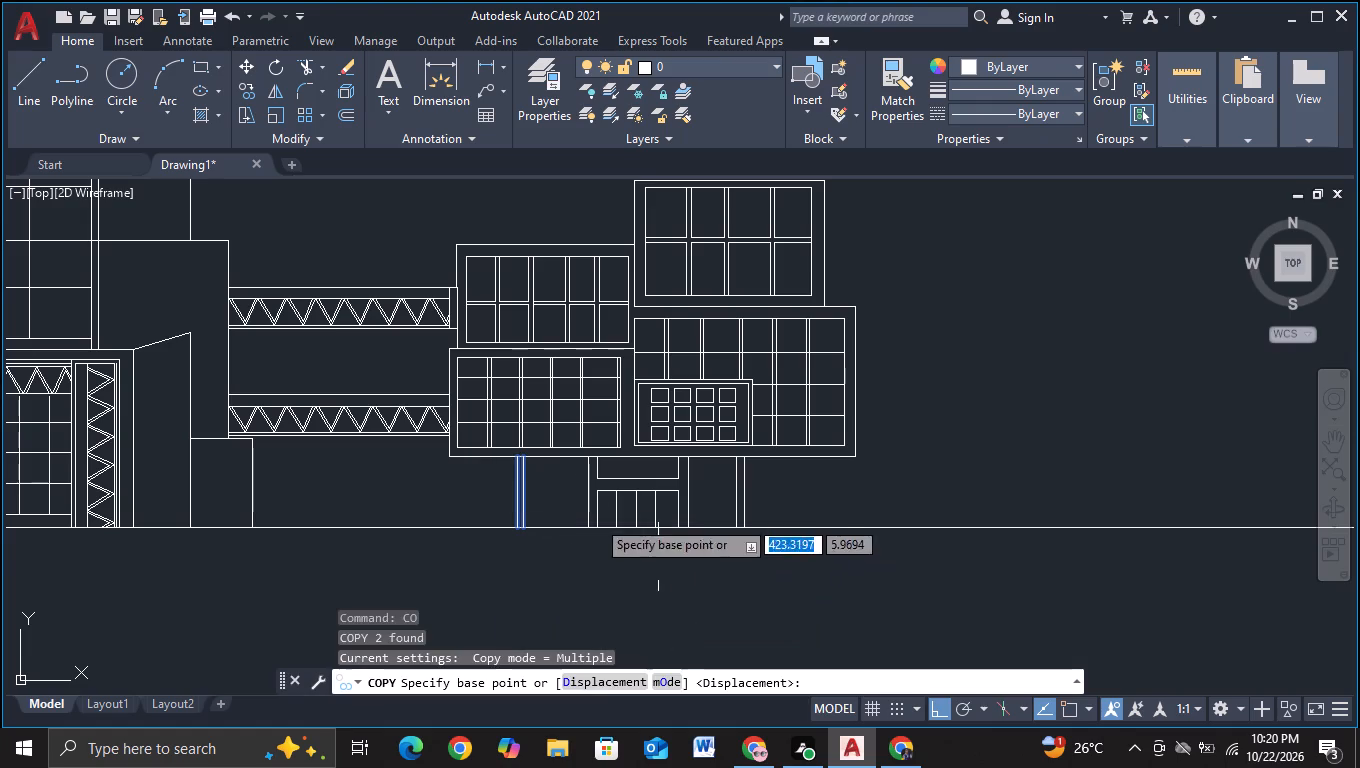
{"action": "left_click", "coordinate": [568, 498]}
{"action": "scroll", "coordinate": [506, 498], "scroll_direction": "up", "scroll_amount": 1}
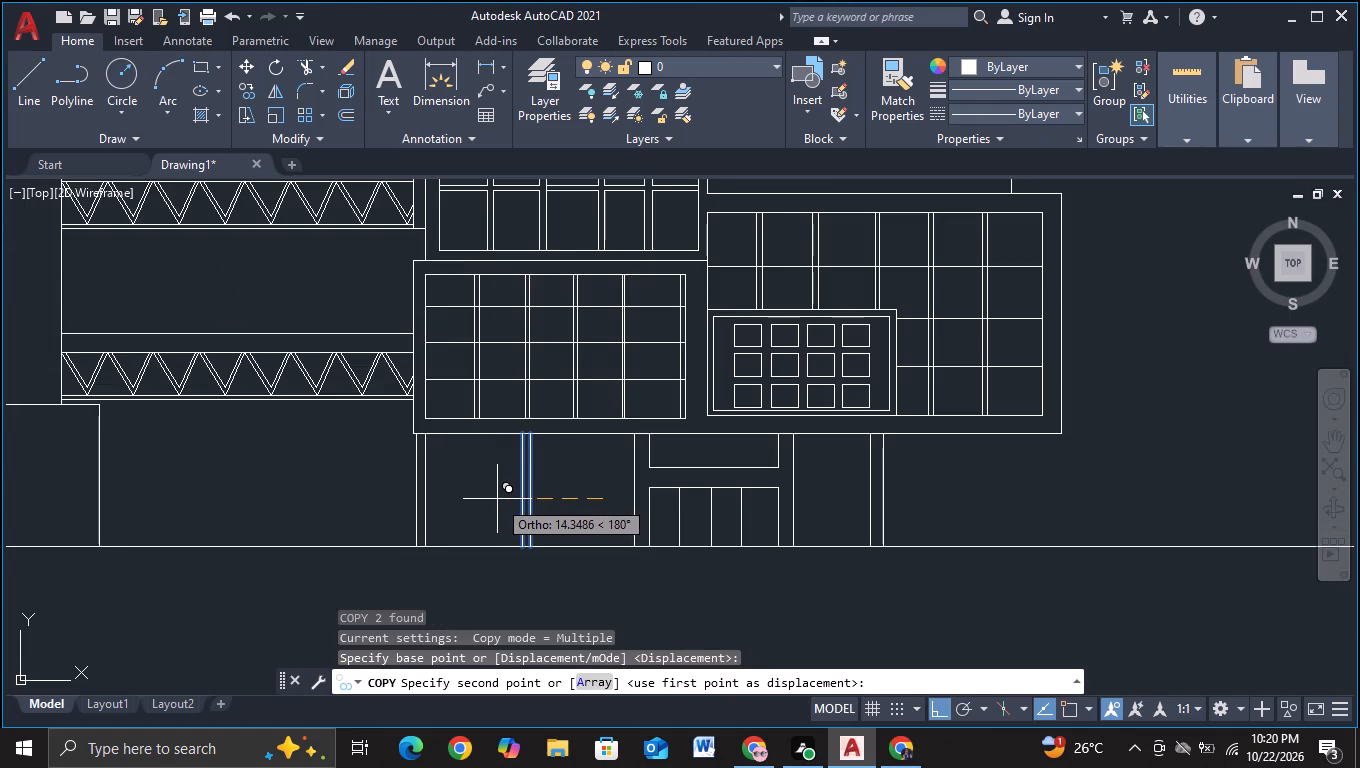
{"action": "left_click", "coordinate": [497, 499]}
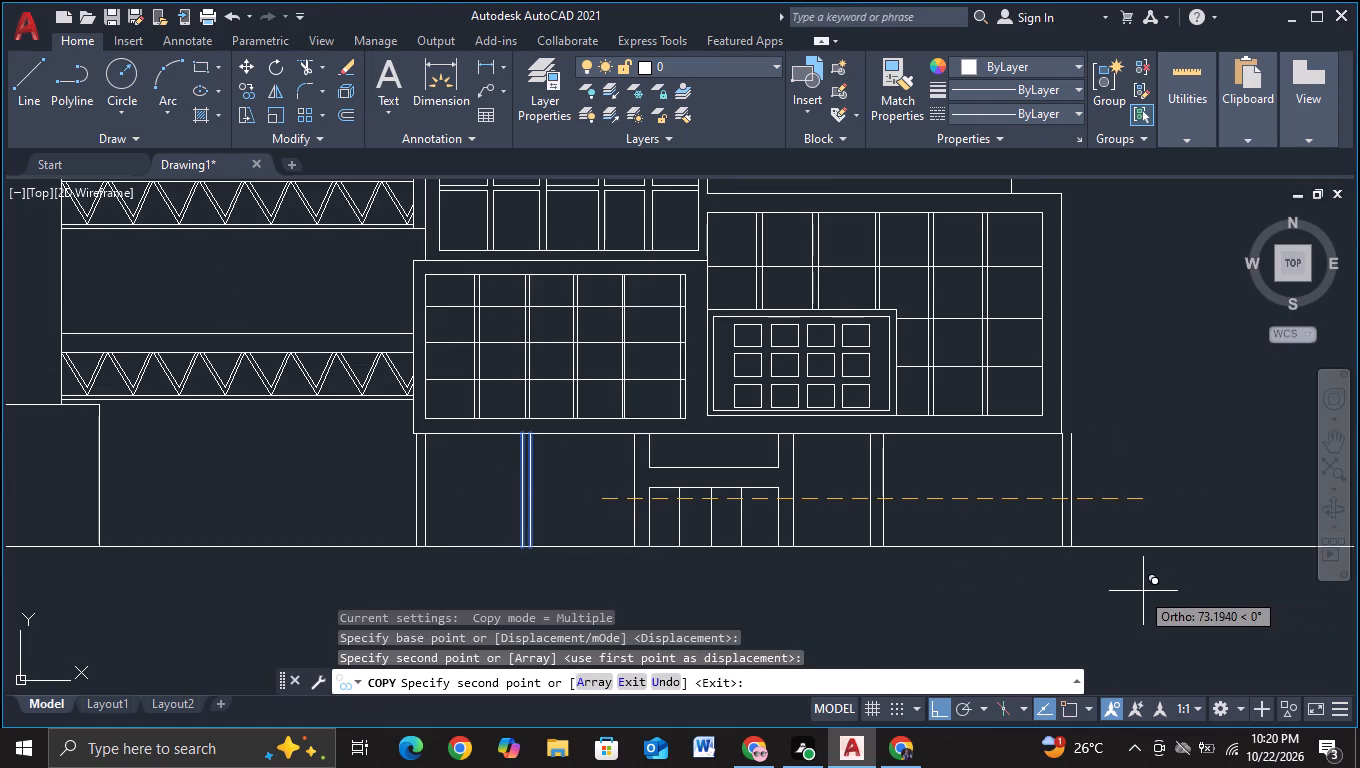
{"action": "left_click", "coordinate": [1132, 591]}
{"action": "key", "text": "Escape"}
Move the inner supports and the entrance between the two outer supports about 2.7 units to the right.
{"action": "scroll", "coordinate": [1132, 591], "scroll_direction": "down", "scroll_amount": 2}
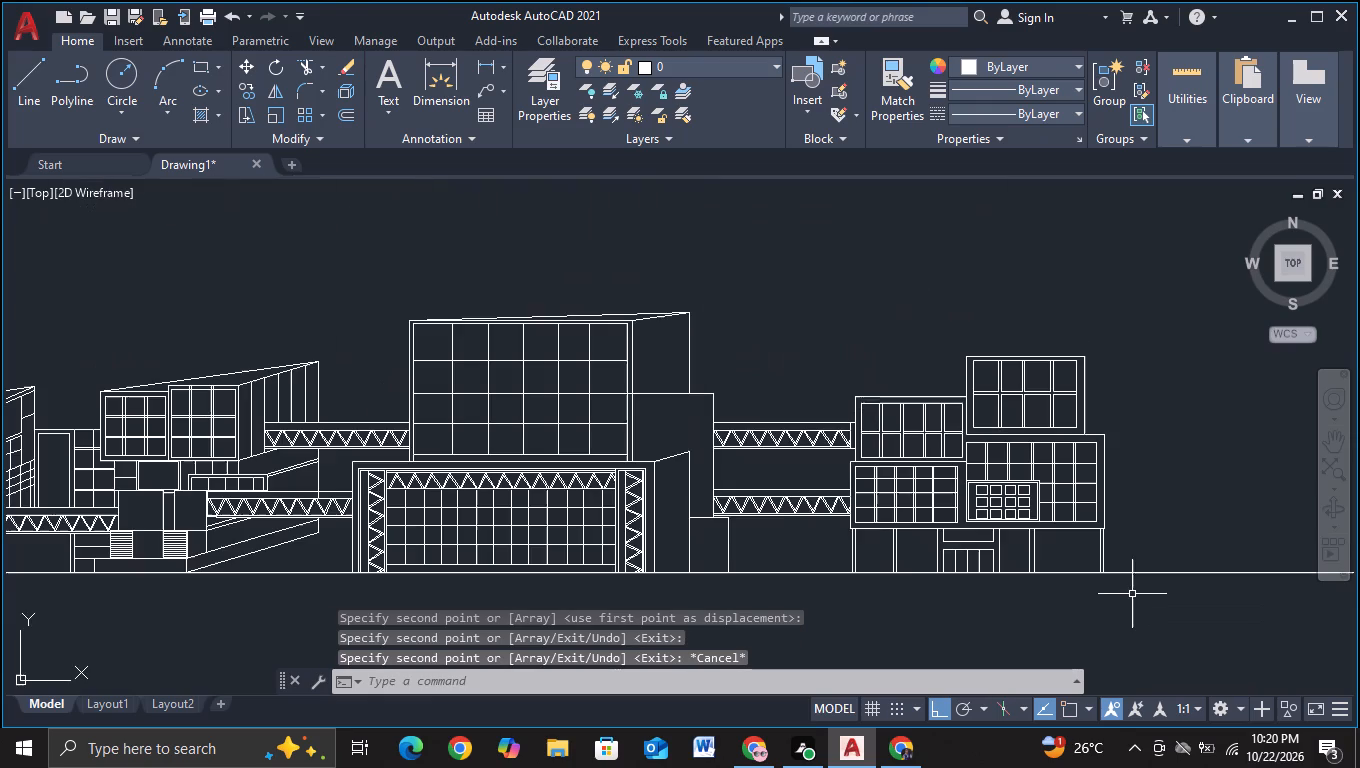
{"action": "middle_click_drag", "start_coordinate": [1137, 604], "coordinate": [826, 581]}
{"action": "scroll", "coordinate": [825, 581], "scroll_direction": "up", "scroll_amount": 1}
{"action": "middle_click_drag", "start_coordinate": [803, 583], "coordinate": [870, 568]}
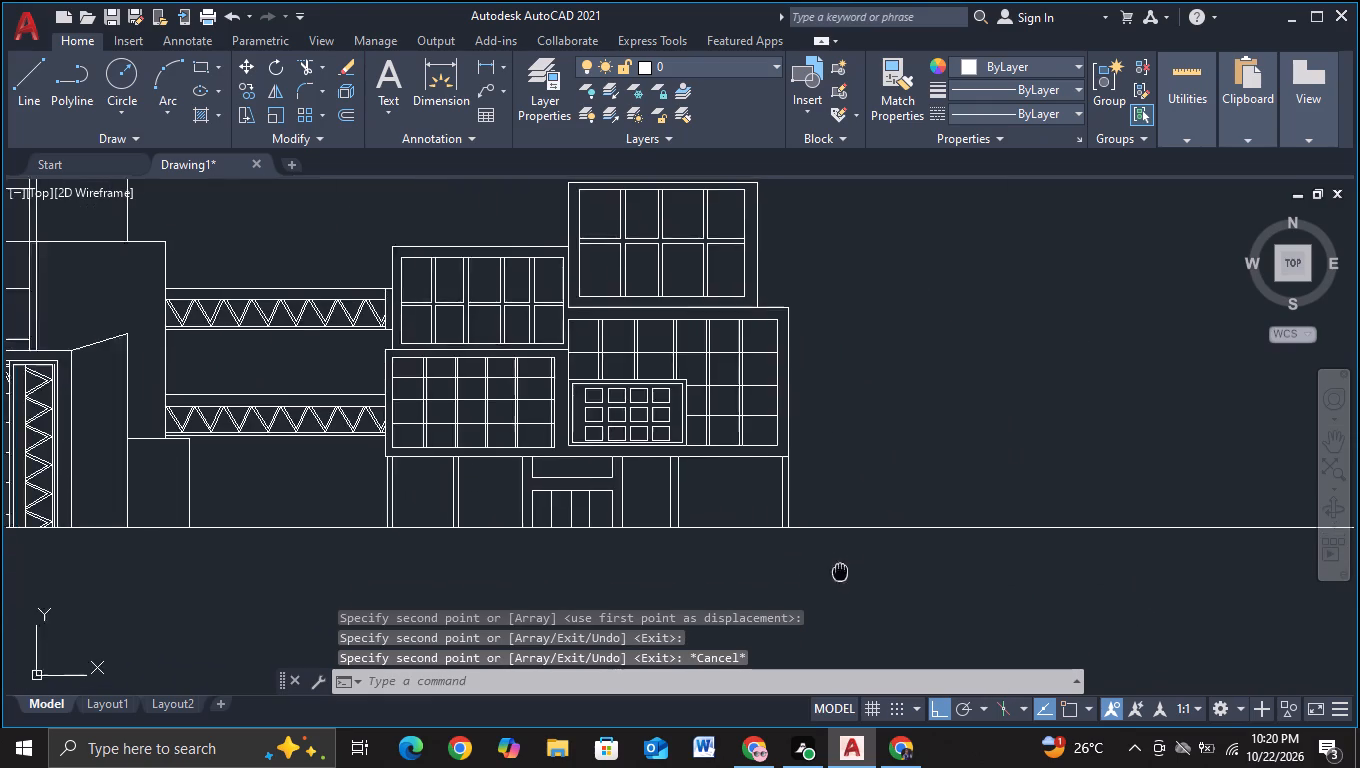
{"action": "middle_click_drag", "start_coordinate": [870, 568], "coordinate": [959, 567]}
{"action": "scroll", "coordinate": [574, 462], "scroll_direction": "up", "scroll_amount": 1}
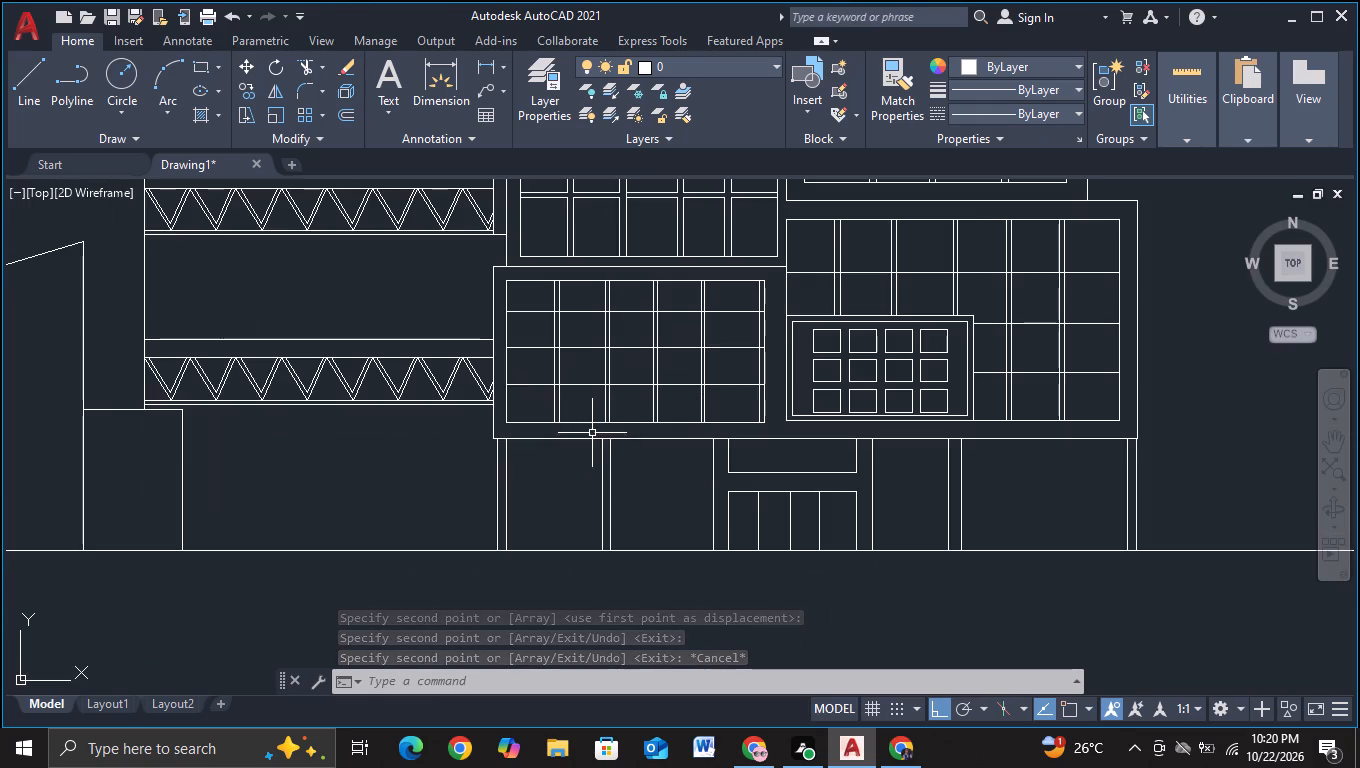
{"action": "left_click", "coordinate": [593, 430]}
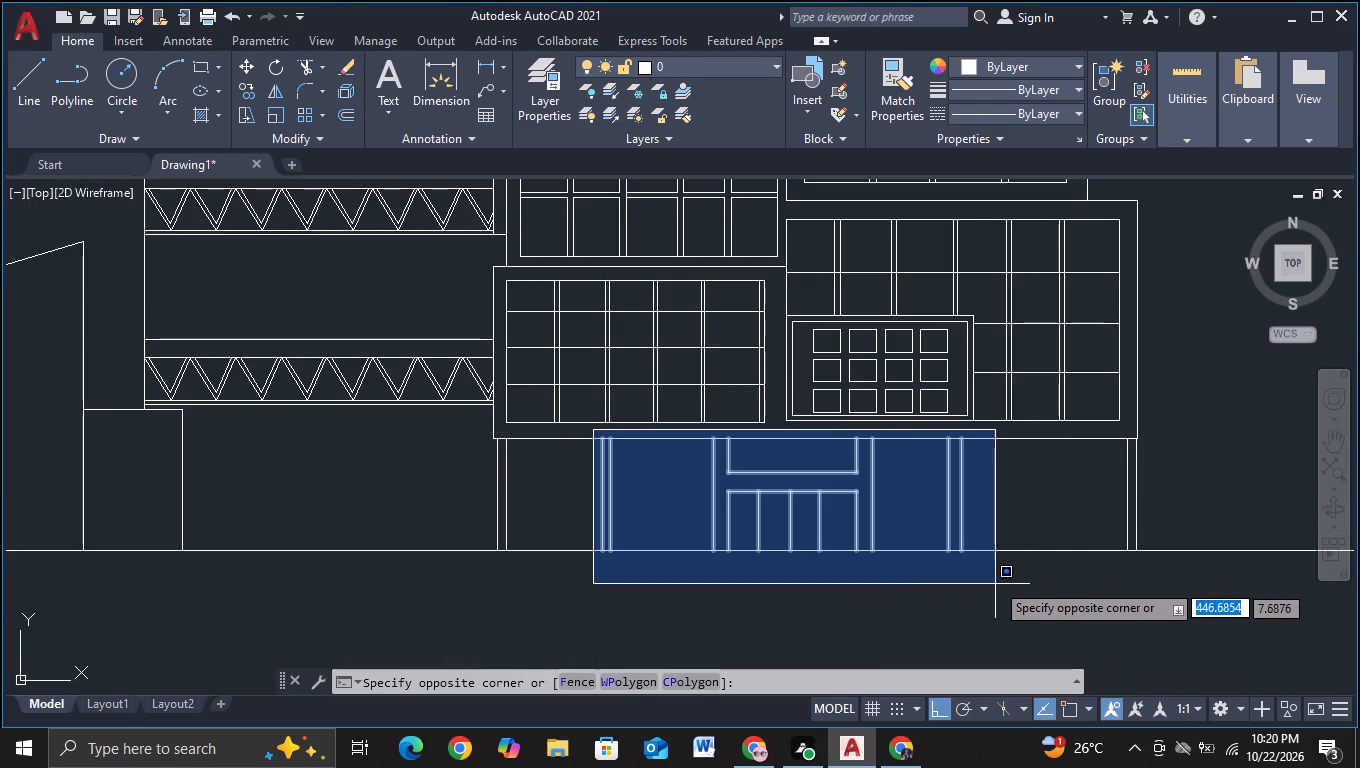
{"action": "left_click", "coordinate": [993, 574]}
{"action": "key", "text": "m"}
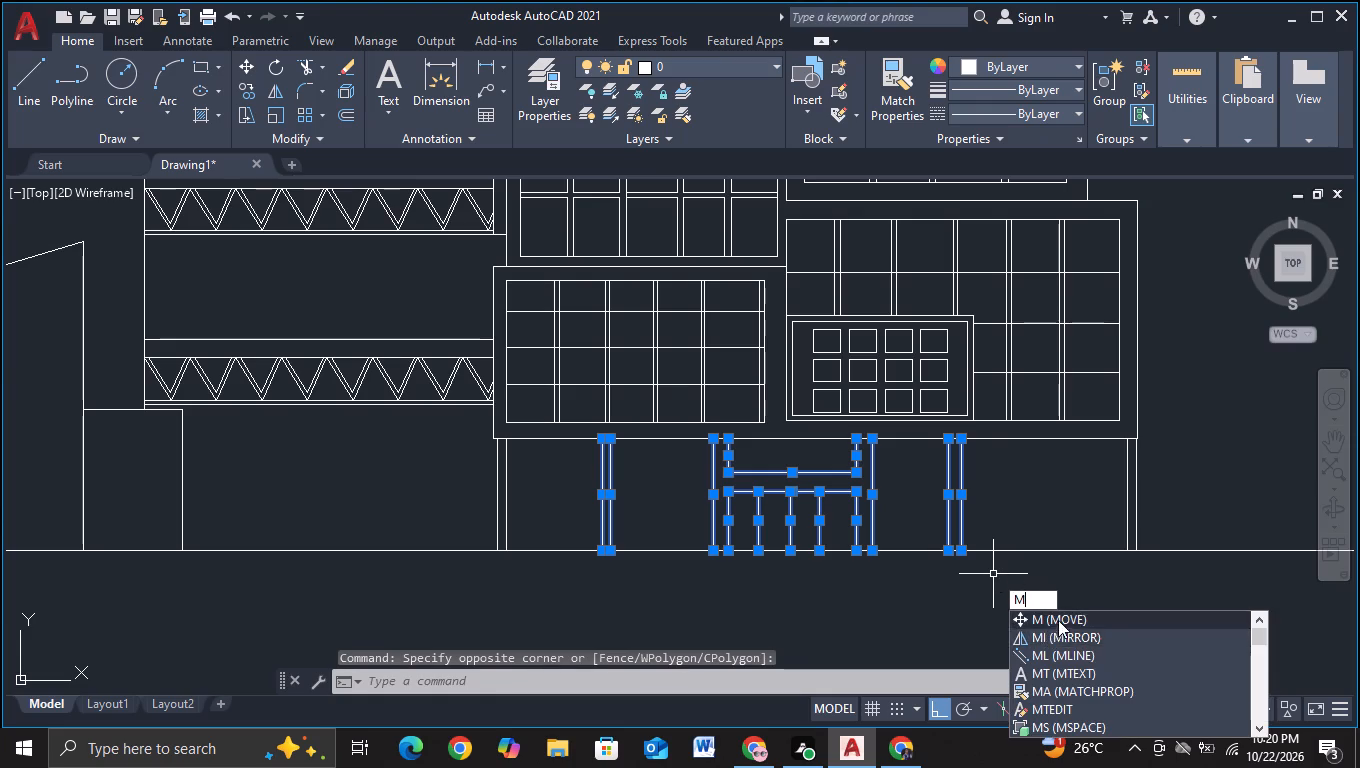
{"action": "left_click", "coordinate": [1058, 620]}
{"action": "left_click", "coordinate": [851, 541]}
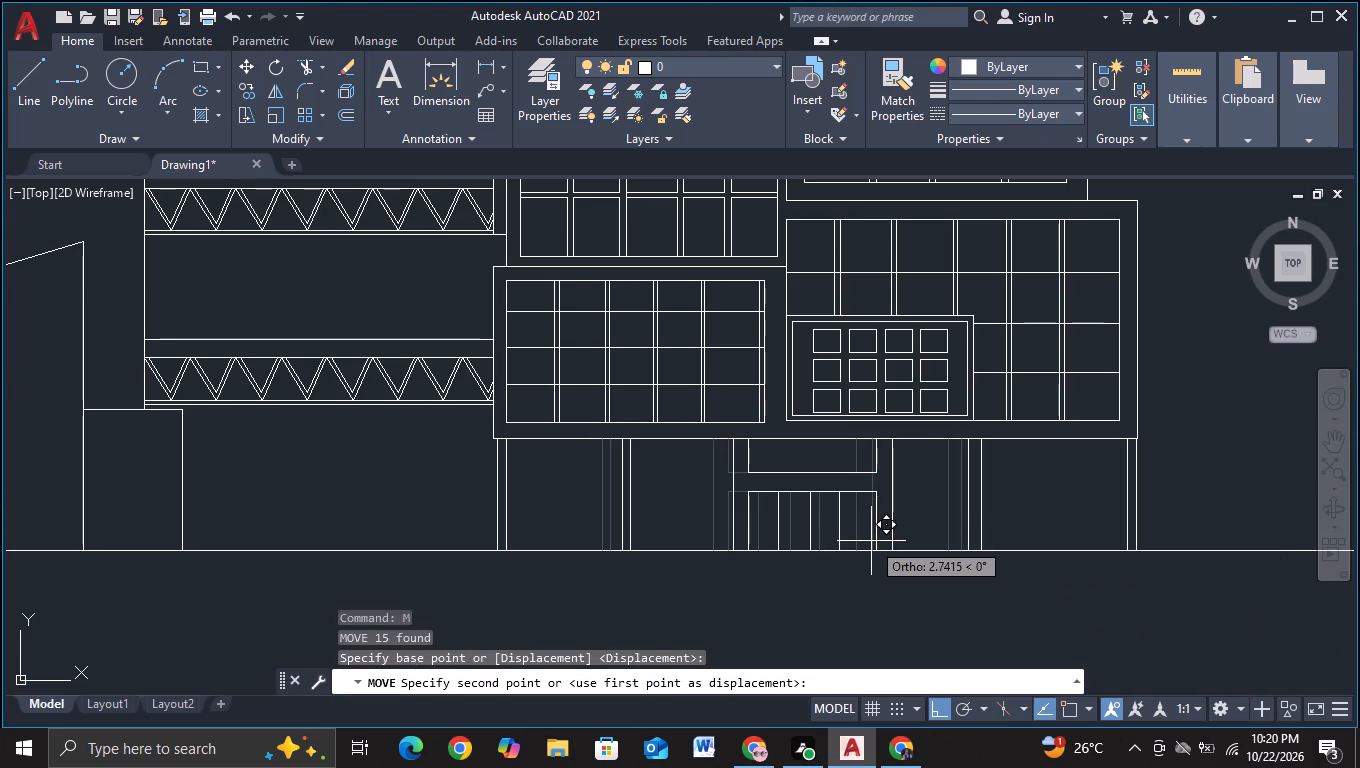
{"action": "left_click", "coordinate": [871, 541]}
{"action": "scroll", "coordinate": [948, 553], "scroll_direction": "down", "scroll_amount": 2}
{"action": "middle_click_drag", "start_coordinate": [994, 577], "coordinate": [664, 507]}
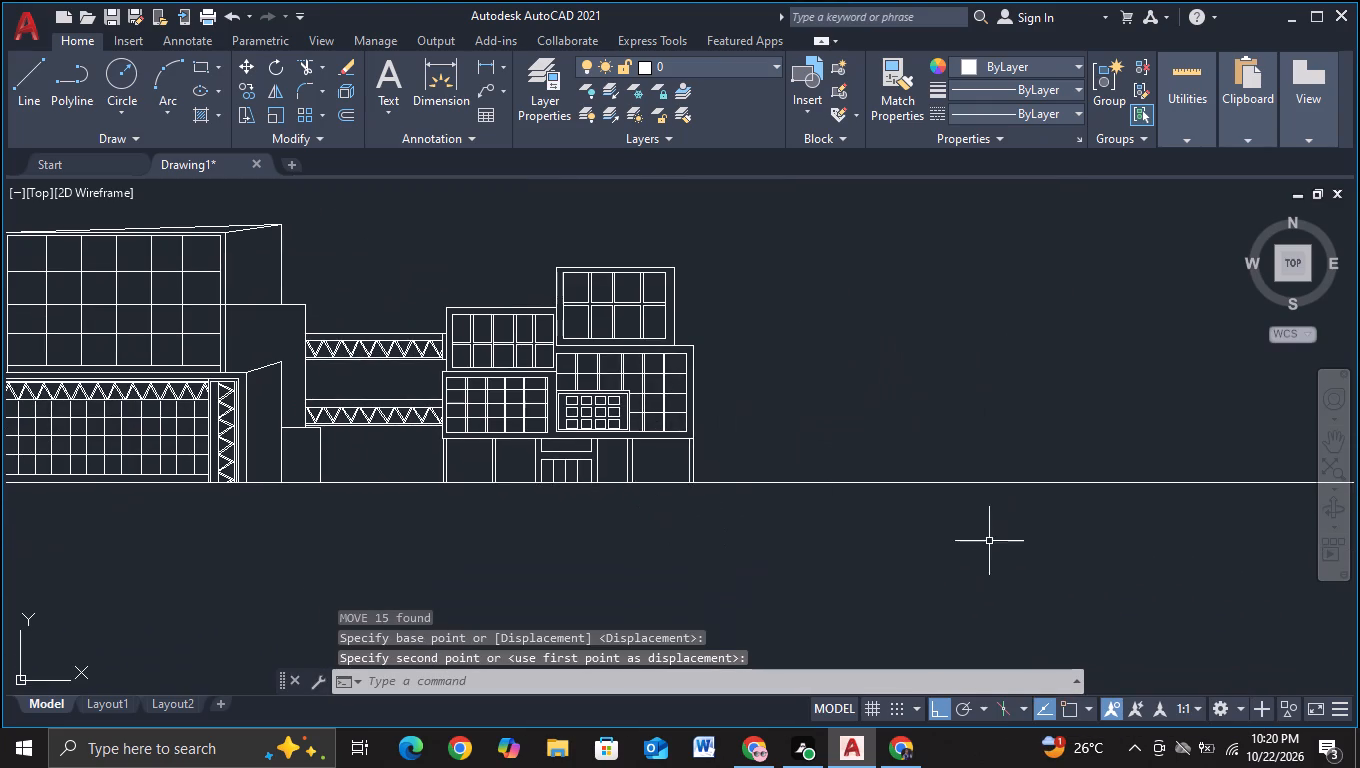
Draw a vertical line from the middle apex of the lower right-hand truss down past the ground line, with object snap on.
{"action": "middle_click_drag", "start_coordinate": [889, 538], "coordinate": [770, 540]}
{"action": "scroll", "coordinate": [787, 546], "scroll_direction": "down", "scroll_amount": 1}
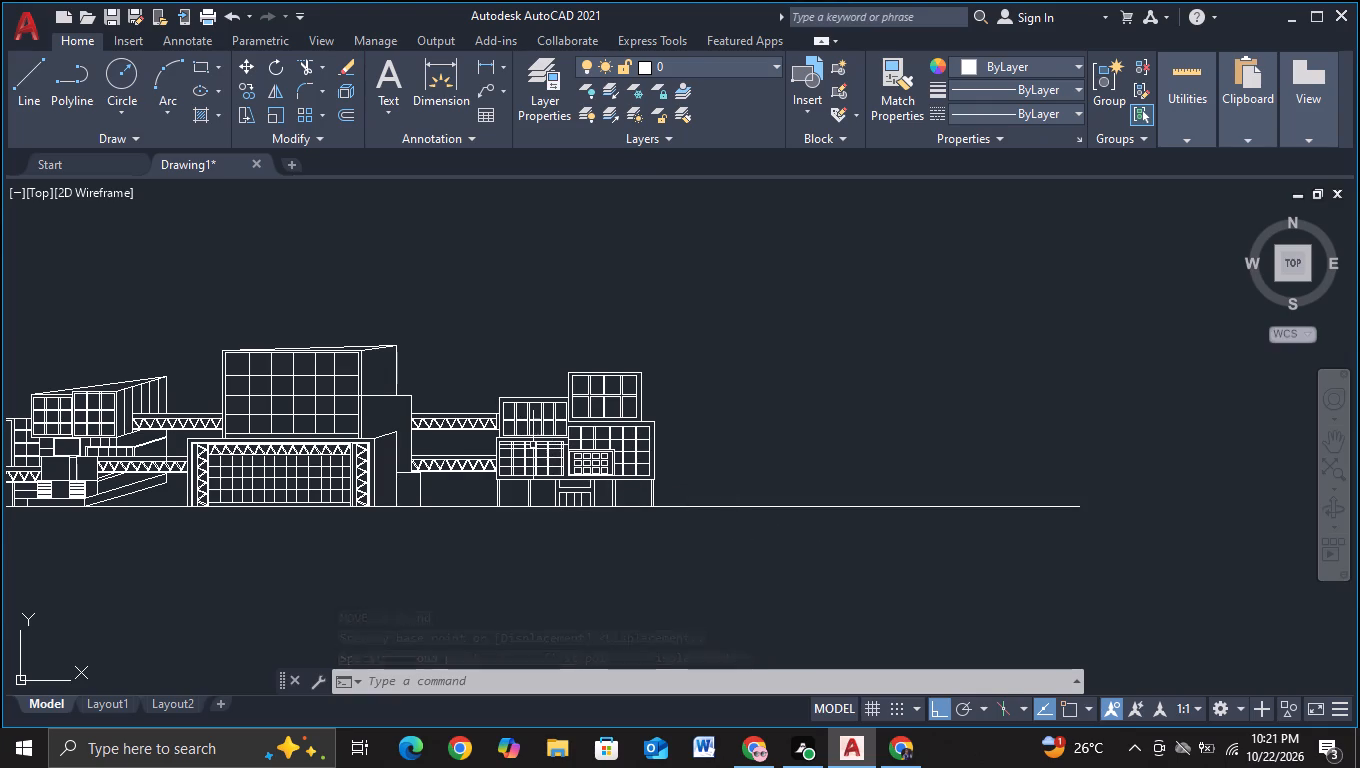
{"action": "scroll", "coordinate": [452, 440], "scroll_direction": "up", "scroll_amount": 1}
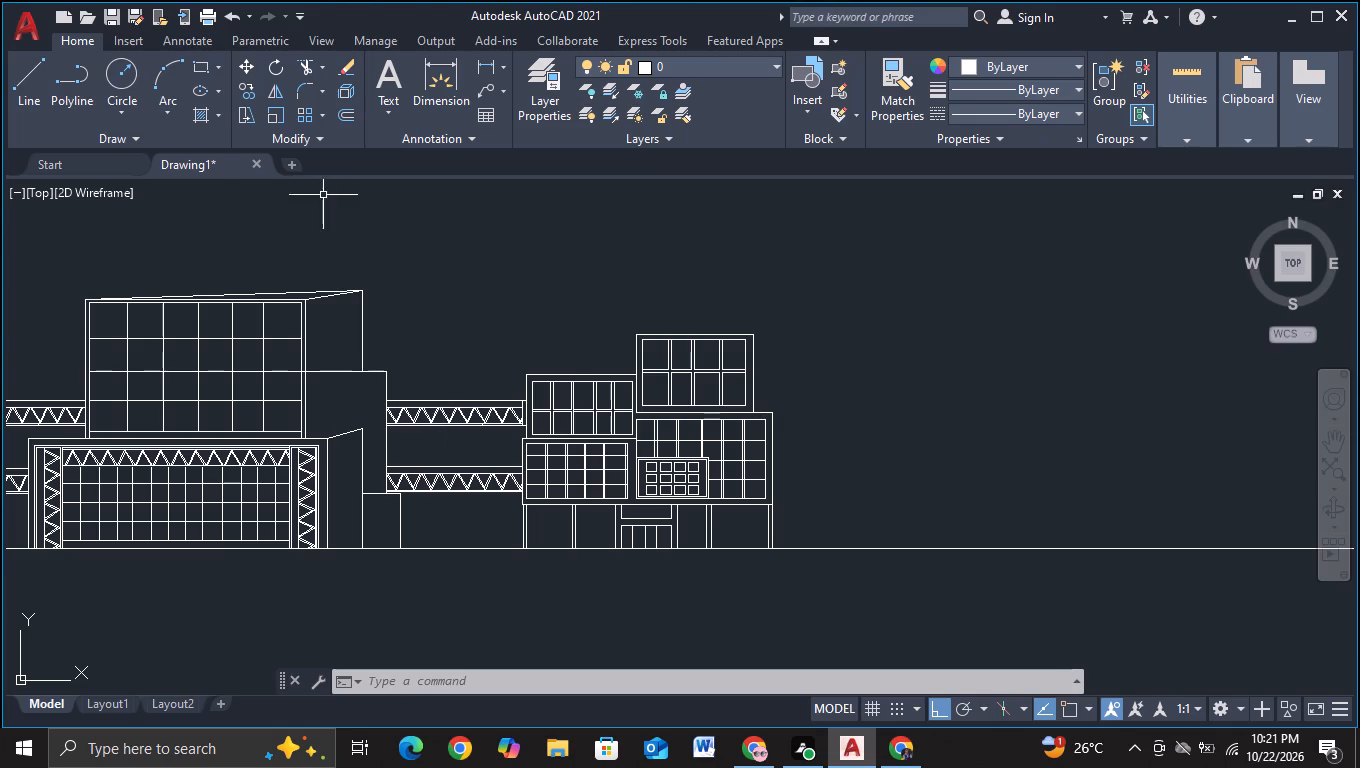
{"action": "left_click", "coordinate": [19, 75]}
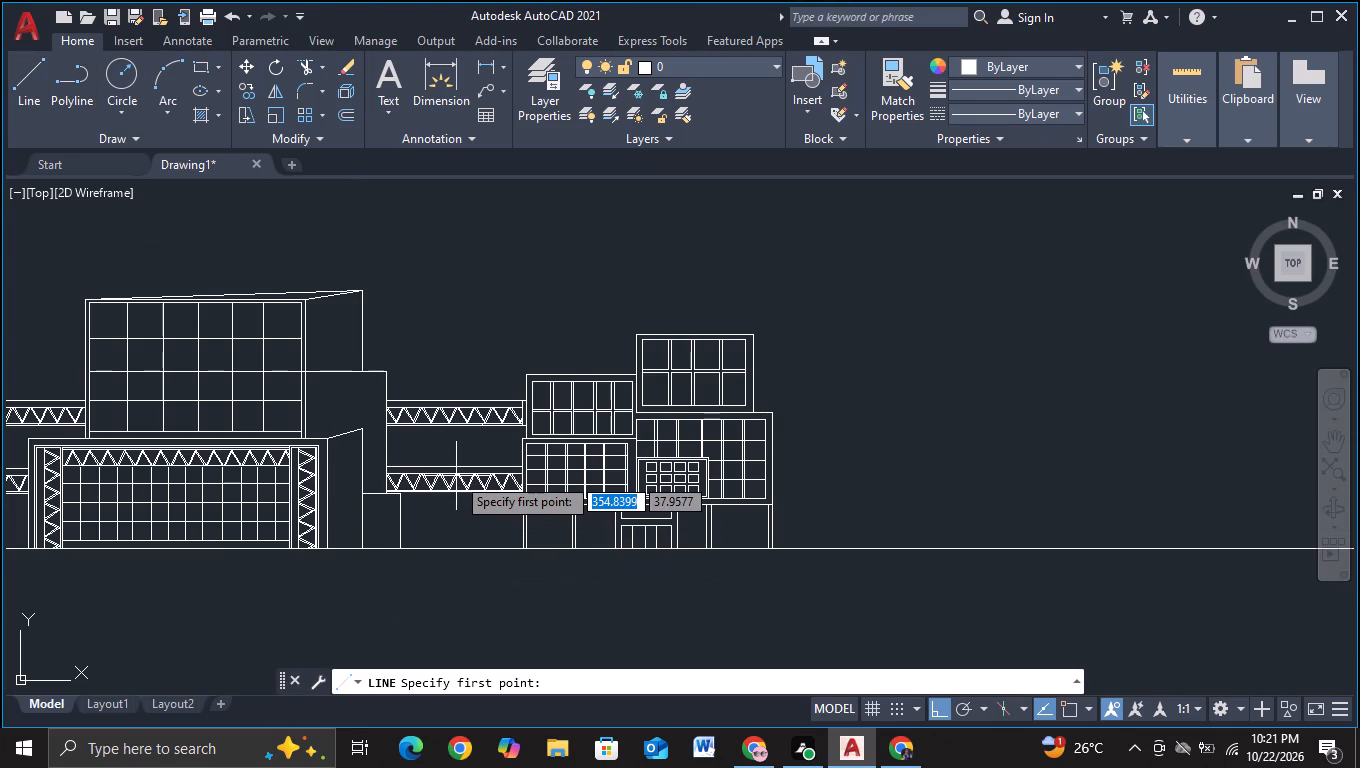
{"action": "key", "text": "F3"}
{"action": "scroll", "coordinate": [456, 476], "scroll_direction": "up", "scroll_amount": 3}
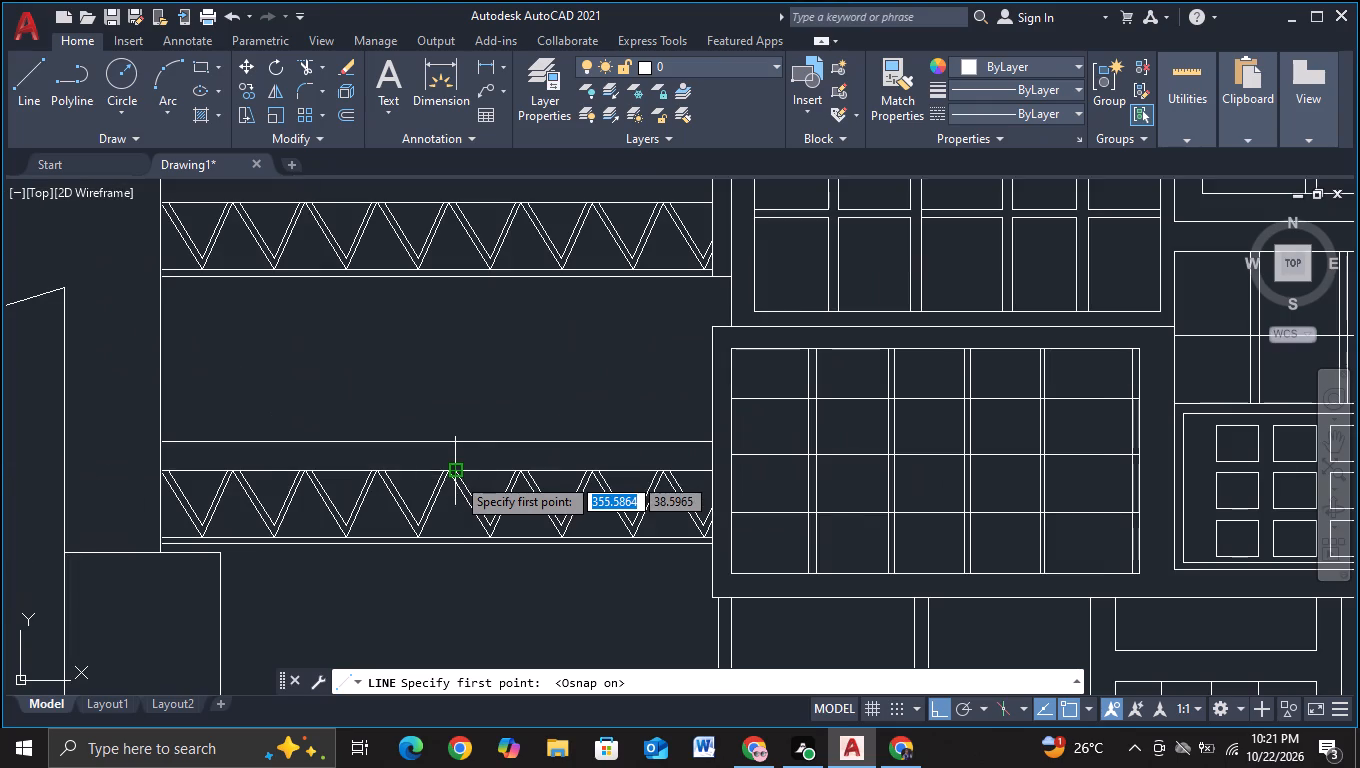
{"action": "left_click", "coordinate": [449, 480]}
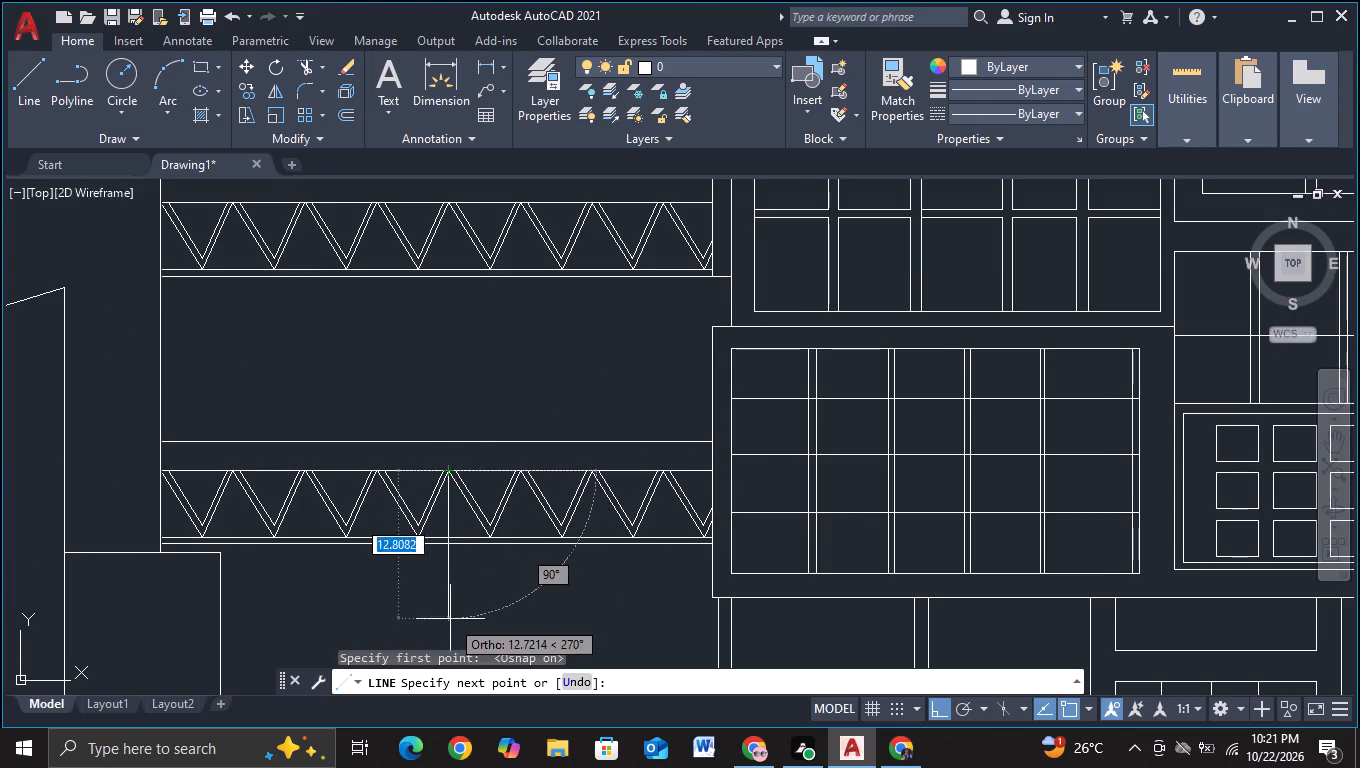
{"action": "middle_click_drag", "start_coordinate": [450, 619], "coordinate": [454, 397]}
{"action": "left_click", "coordinate": [449, 608]}
{"action": "key", "text": "Escape"}
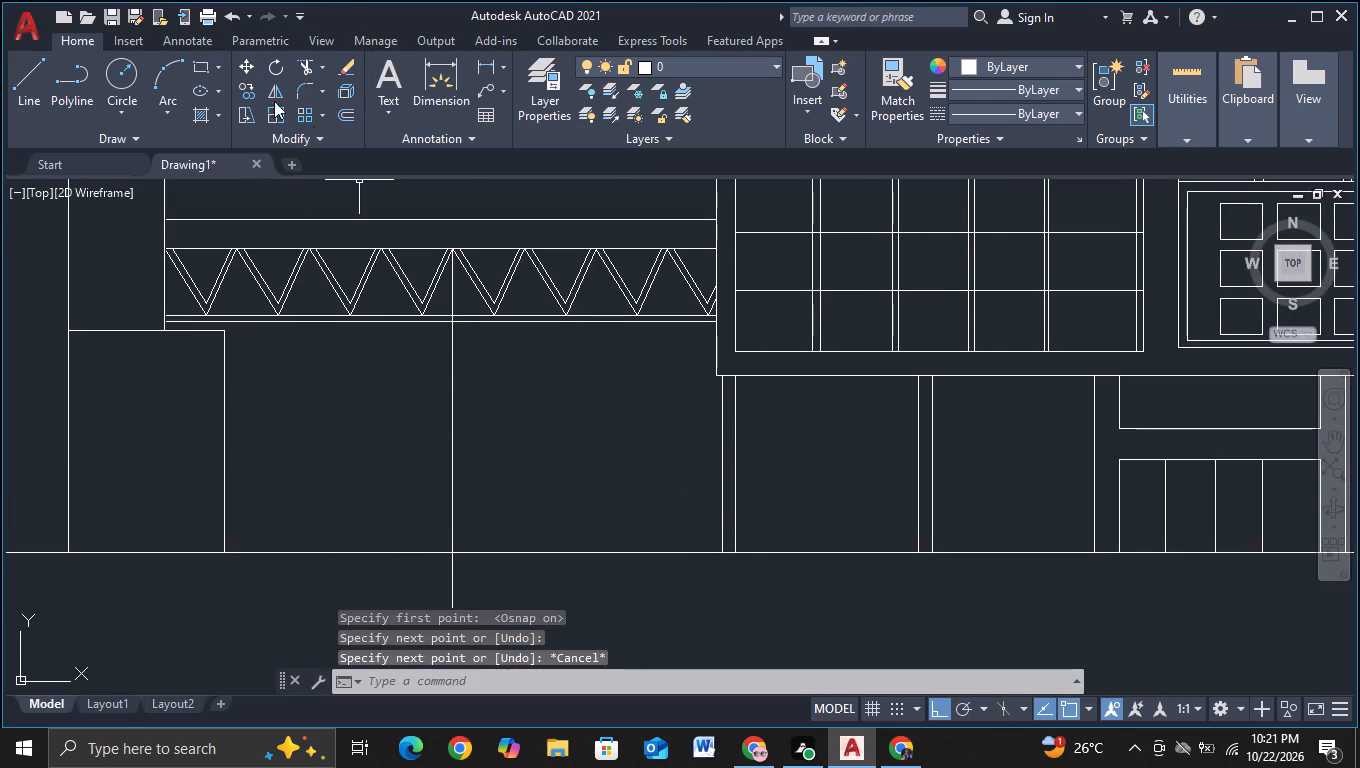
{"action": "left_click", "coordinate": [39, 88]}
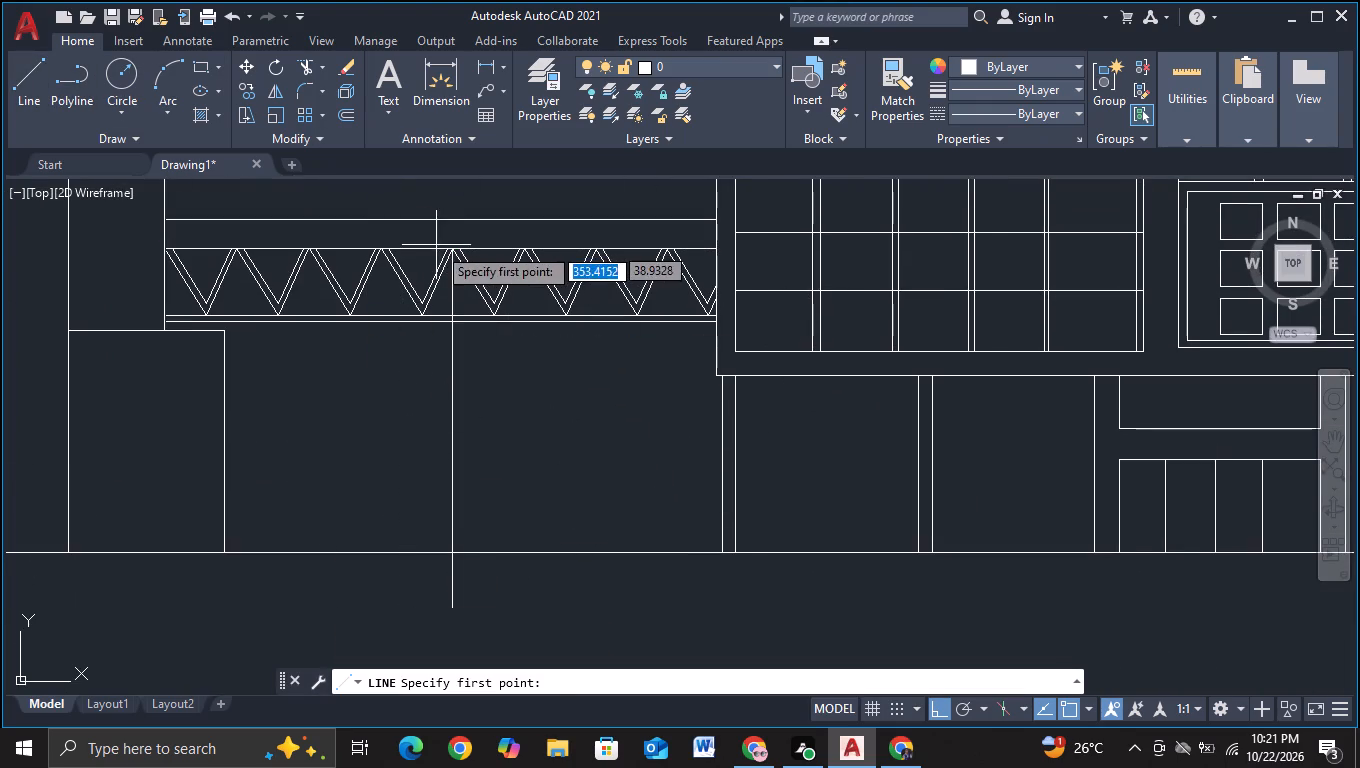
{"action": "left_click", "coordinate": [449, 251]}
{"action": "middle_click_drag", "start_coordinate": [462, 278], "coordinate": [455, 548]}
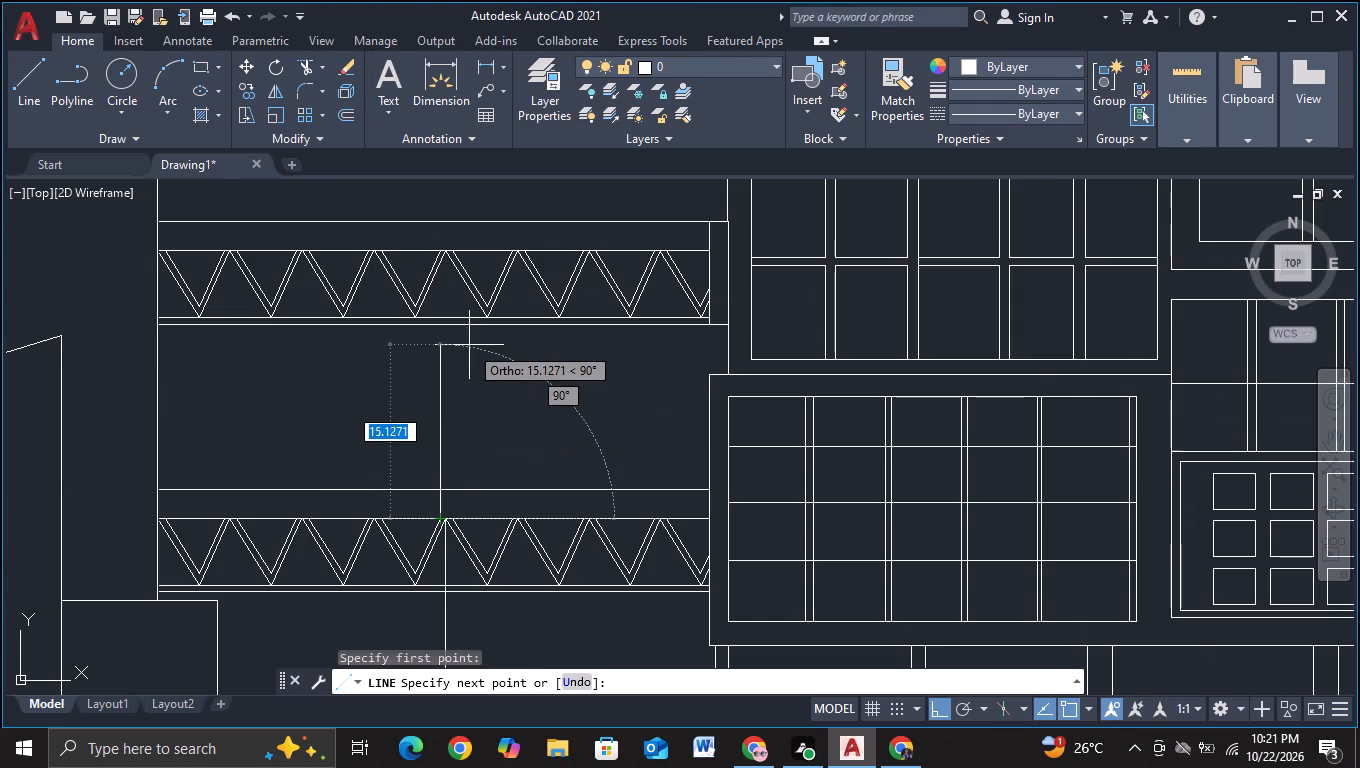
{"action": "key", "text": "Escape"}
Draw a vertical line about 34 units upward from the lower truss's middle apex, past the top of the upper truss.
{"action": "left_click", "coordinate": [13, 78]}
{"action": "scroll", "coordinate": [429, 558], "scroll_direction": "up", "scroll_amount": 2}
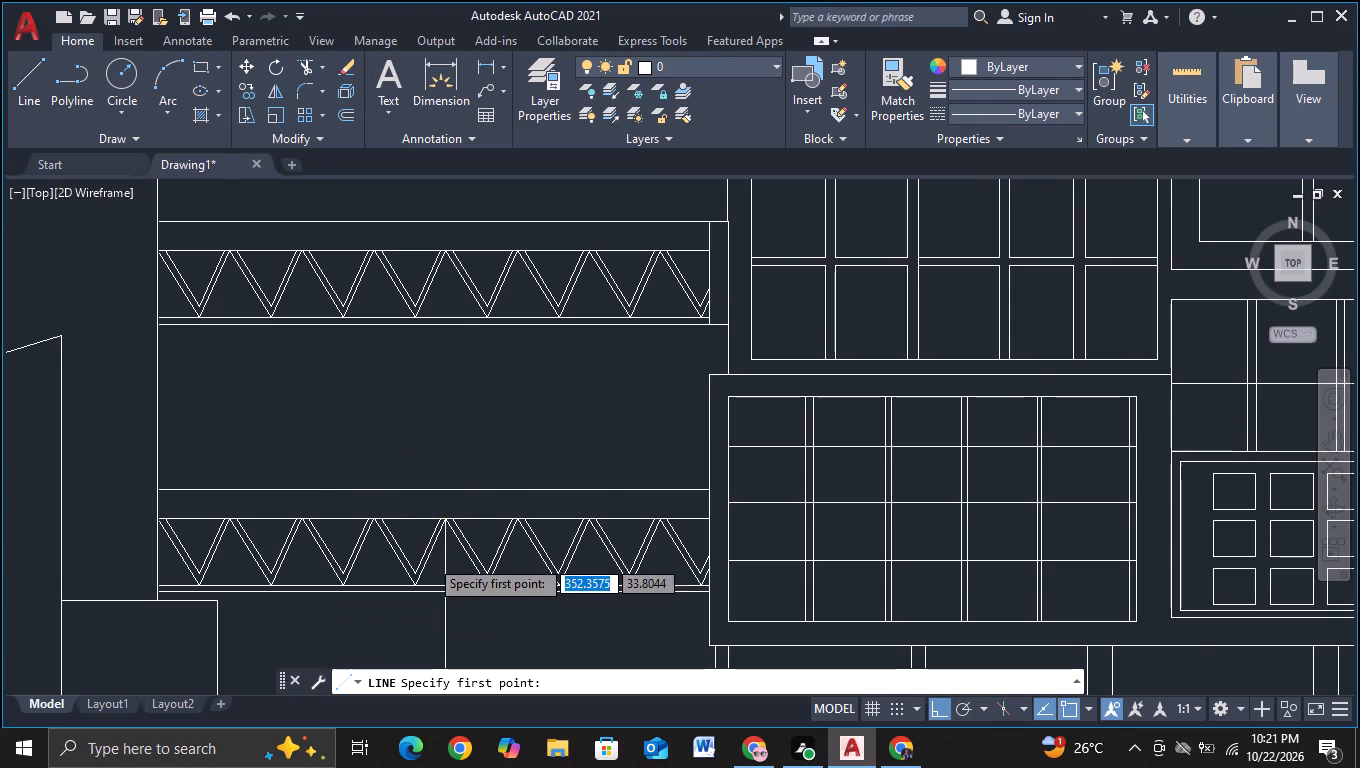
{"action": "left_click", "coordinate": [464, 470]}
{"action": "middle_click_drag", "start_coordinate": [490, 398], "coordinate": [495, 450]}
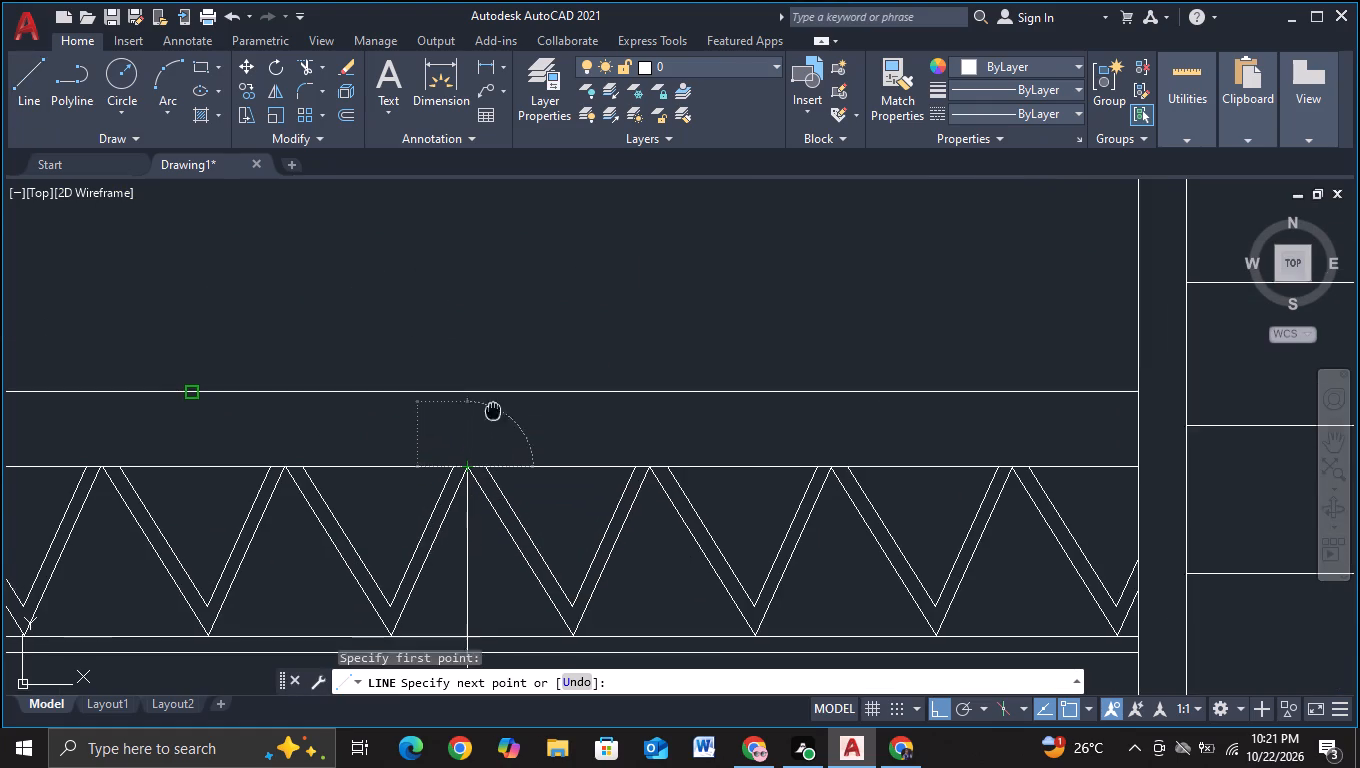
{"action": "middle_click_drag", "start_coordinate": [495, 450], "coordinate": [483, 682]}
{"action": "scroll", "coordinate": [490, 457], "scroll_direction": "down", "scroll_amount": 2}
{"action": "middle_click_drag", "start_coordinate": [490, 457], "coordinate": [470, 599]}
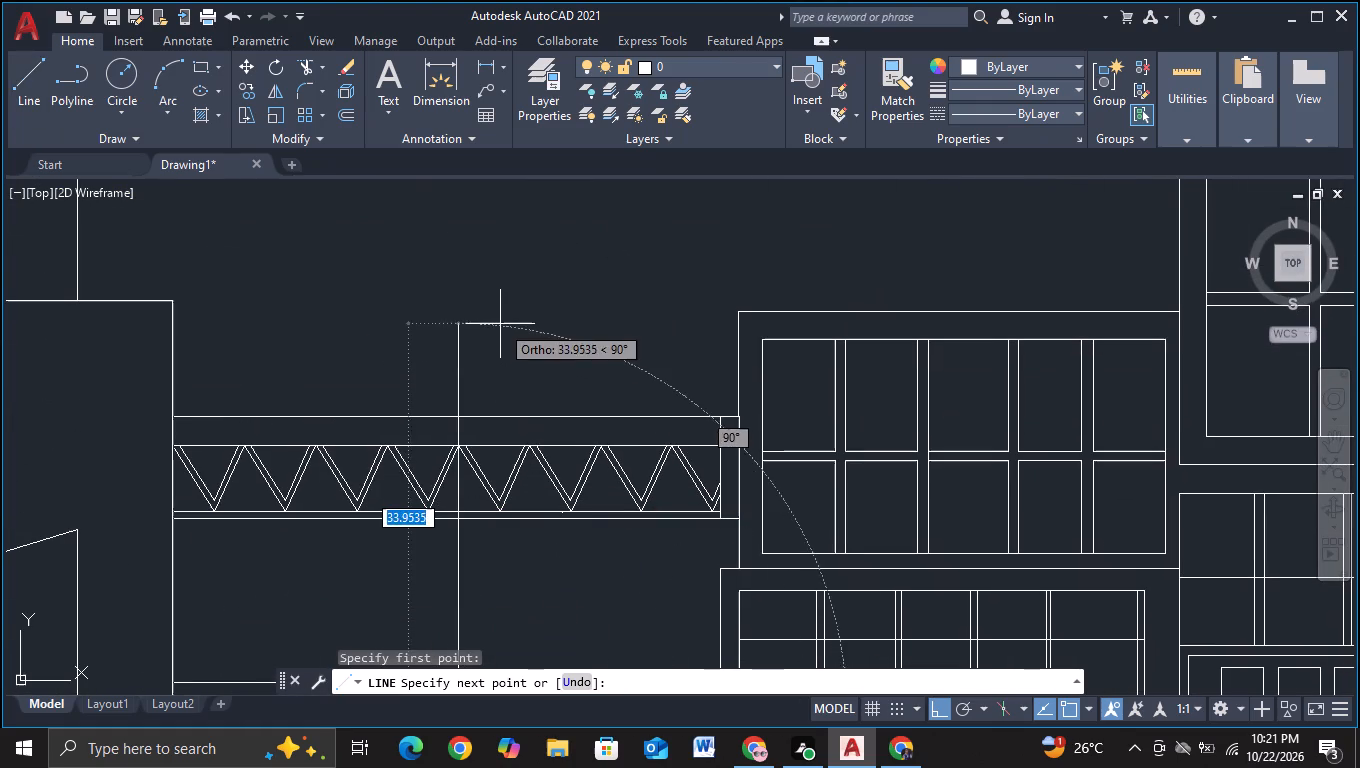
{"action": "left_click", "coordinate": [500, 324]}
{"action": "key", "text": "Escape"}
{"action": "scroll", "coordinate": [504, 325], "scroll_direction": "down", "scroll_amount": 2}
{"action": "middle_click_drag", "start_coordinate": [534, 337], "coordinate": [533, 264]}
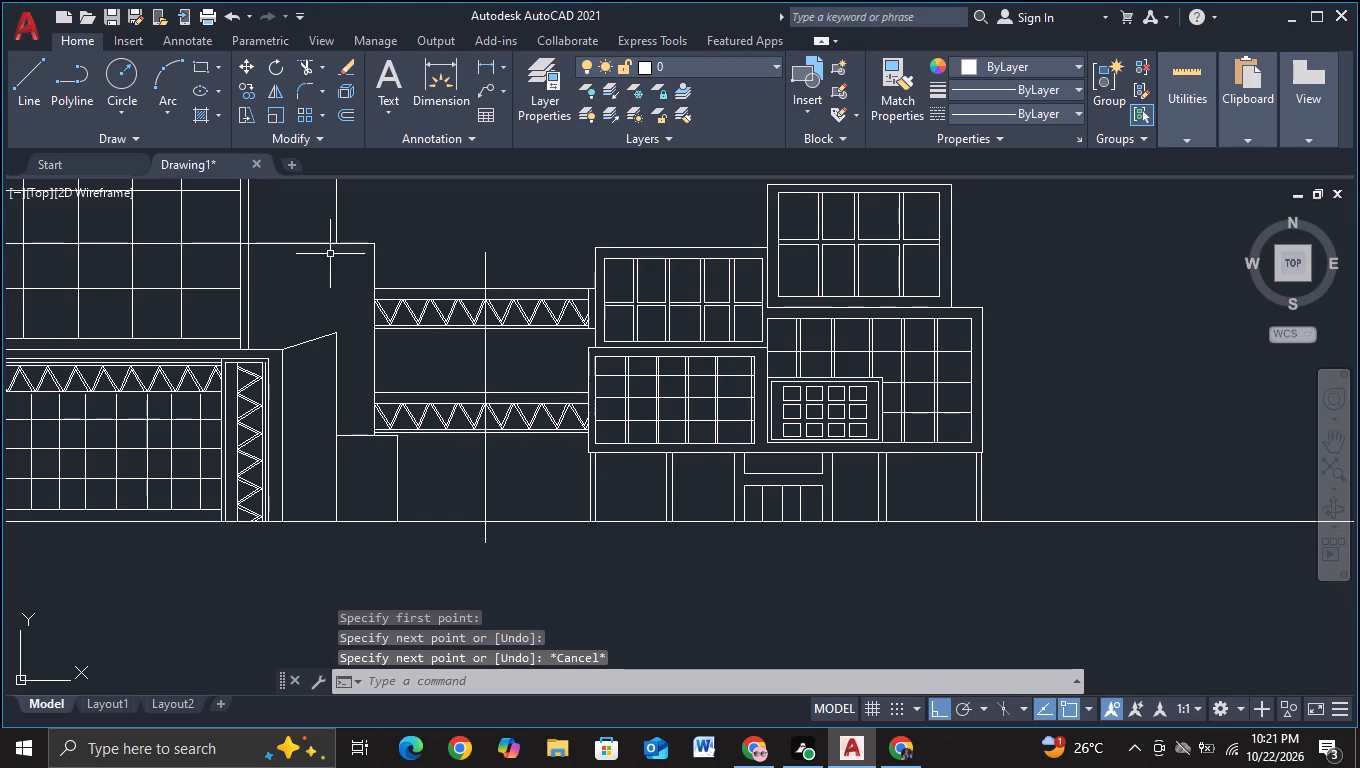
Trim the vertical line's ends below the ground line and above the upper truss's top edge.
{"action": "left_click", "coordinate": [308, 60]}
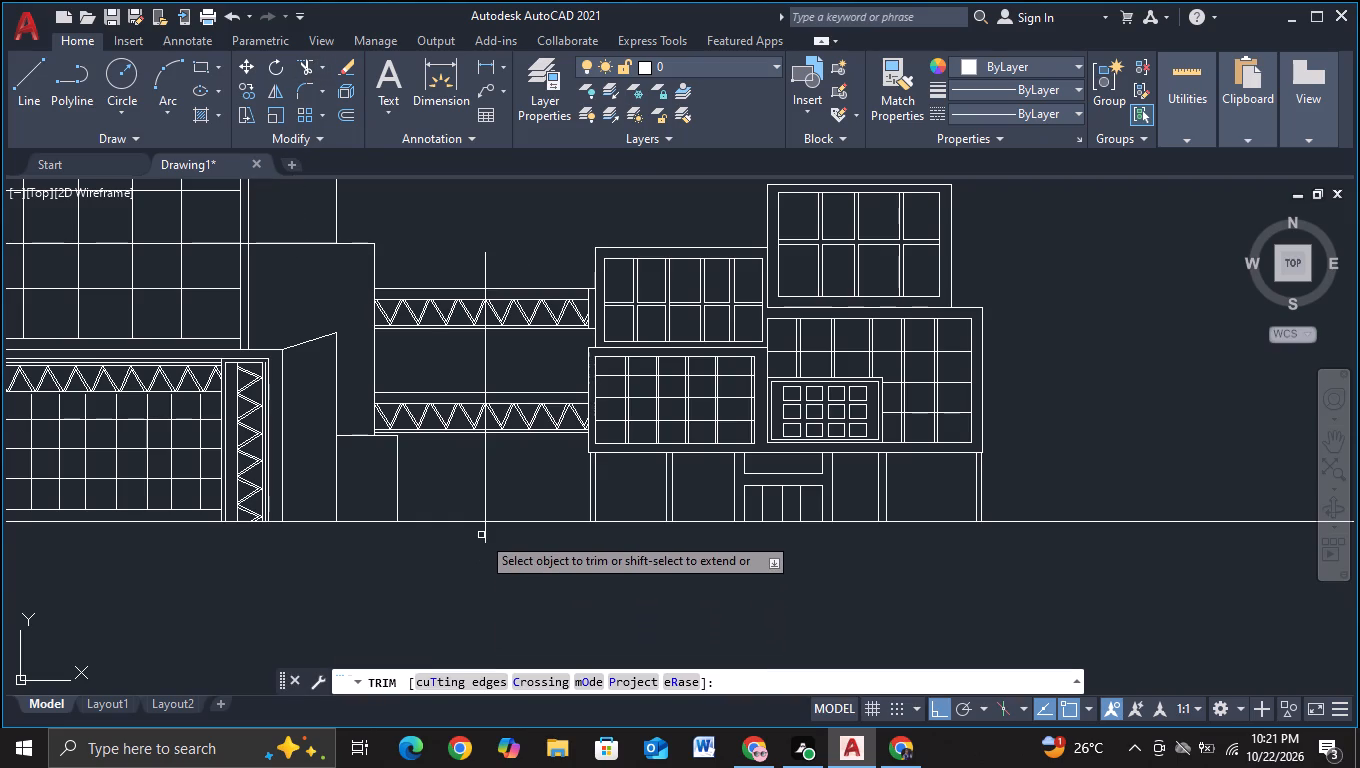
{"action": "left_click_drag", "start_coordinate": [481, 535], "coordinate": [500, 536]}
{"action": "left_click_drag", "start_coordinate": [470, 276], "coordinate": [474, 277]}
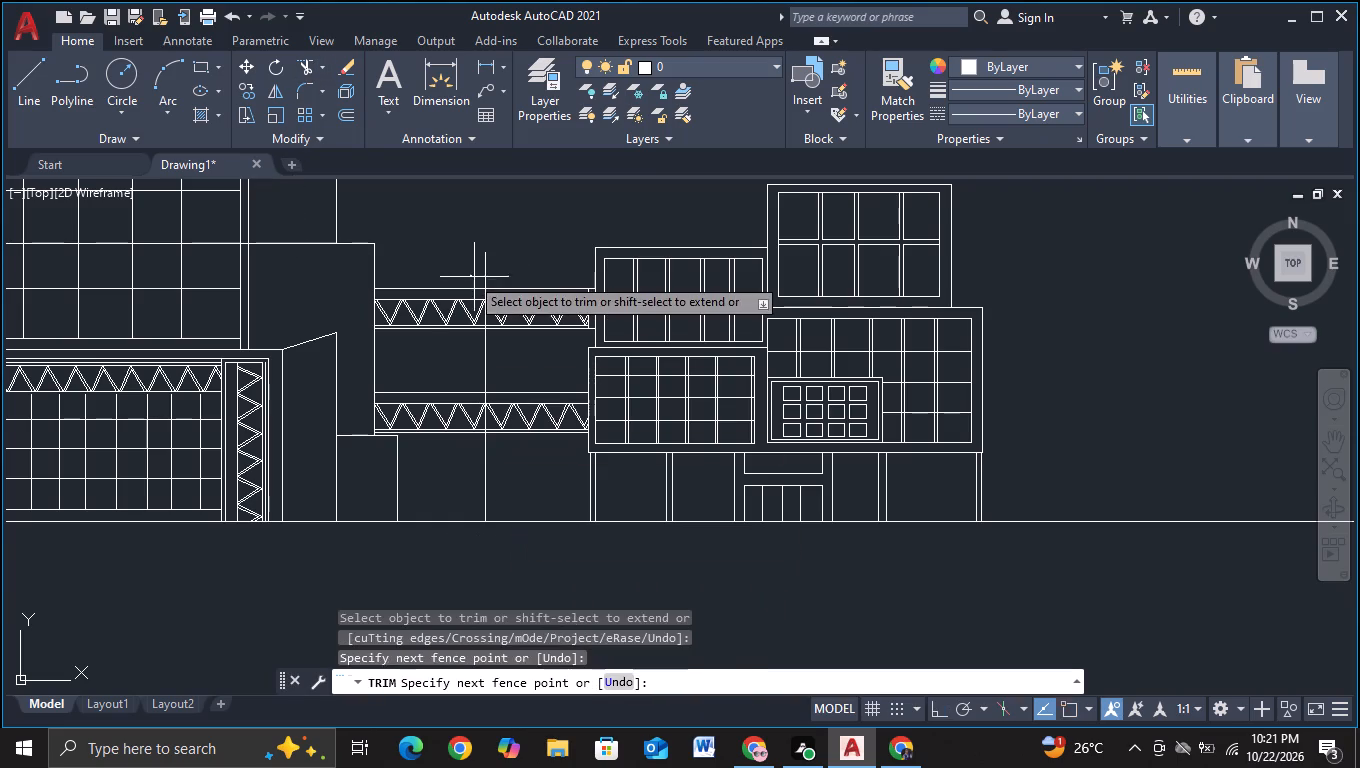
{"action": "left_click_drag", "start_coordinate": [474, 277], "coordinate": [514, 274]}
{"action": "scroll", "coordinate": [522, 275], "scroll_direction": "up", "scroll_amount": 2}
{"action": "key", "text": "Escape"}
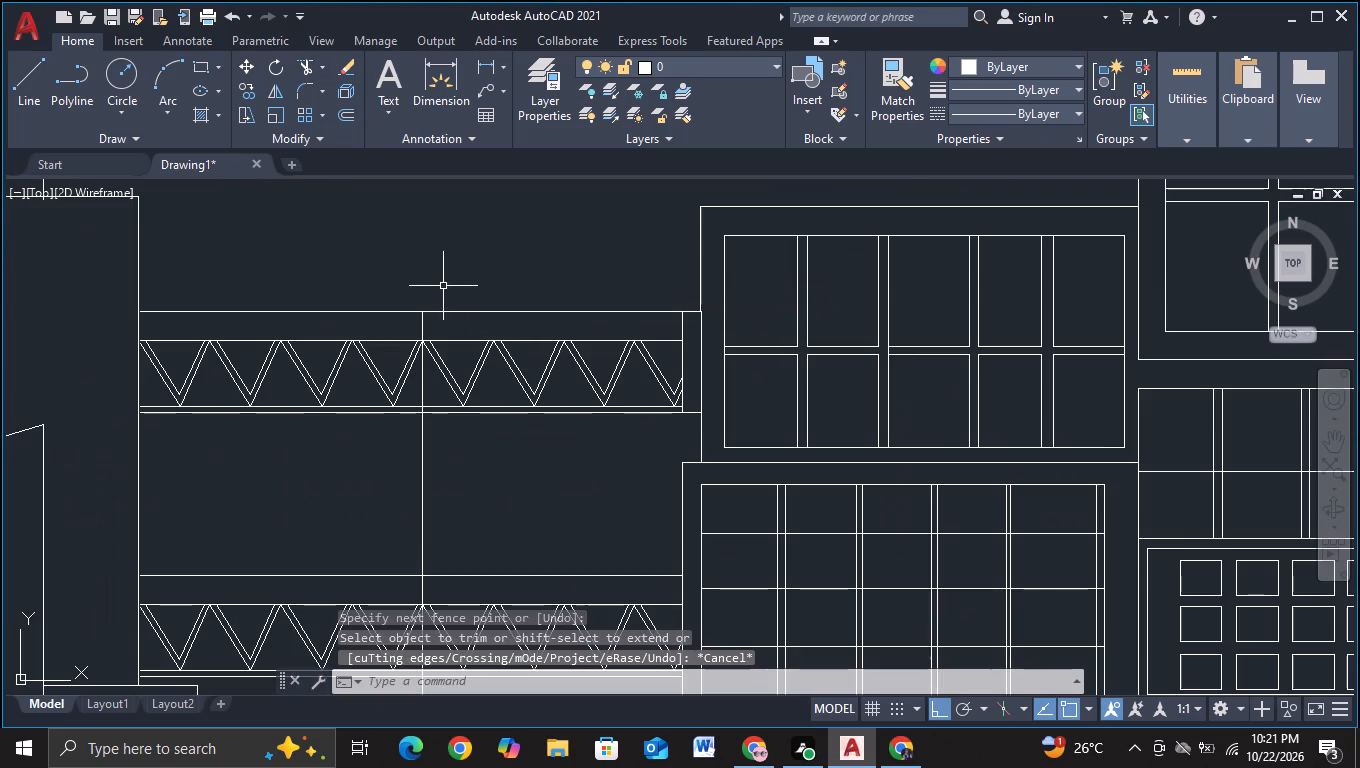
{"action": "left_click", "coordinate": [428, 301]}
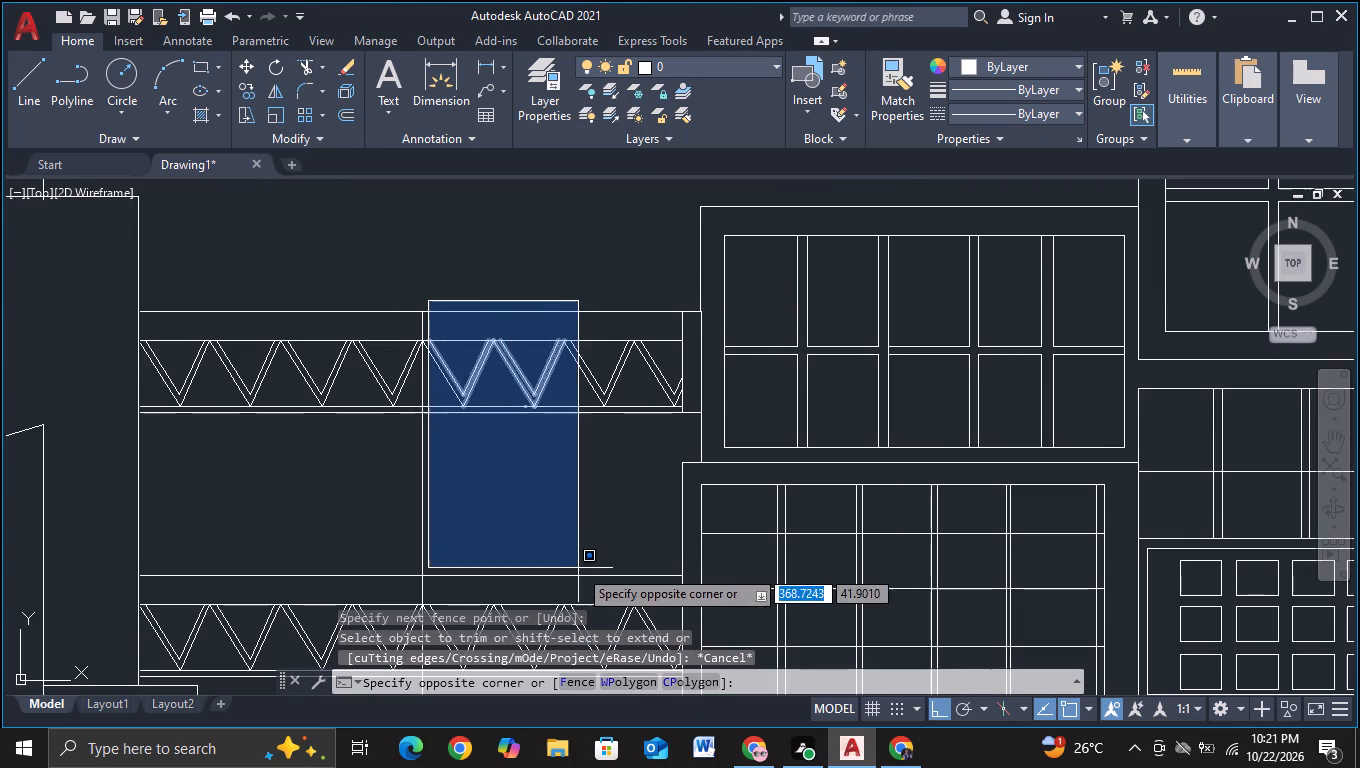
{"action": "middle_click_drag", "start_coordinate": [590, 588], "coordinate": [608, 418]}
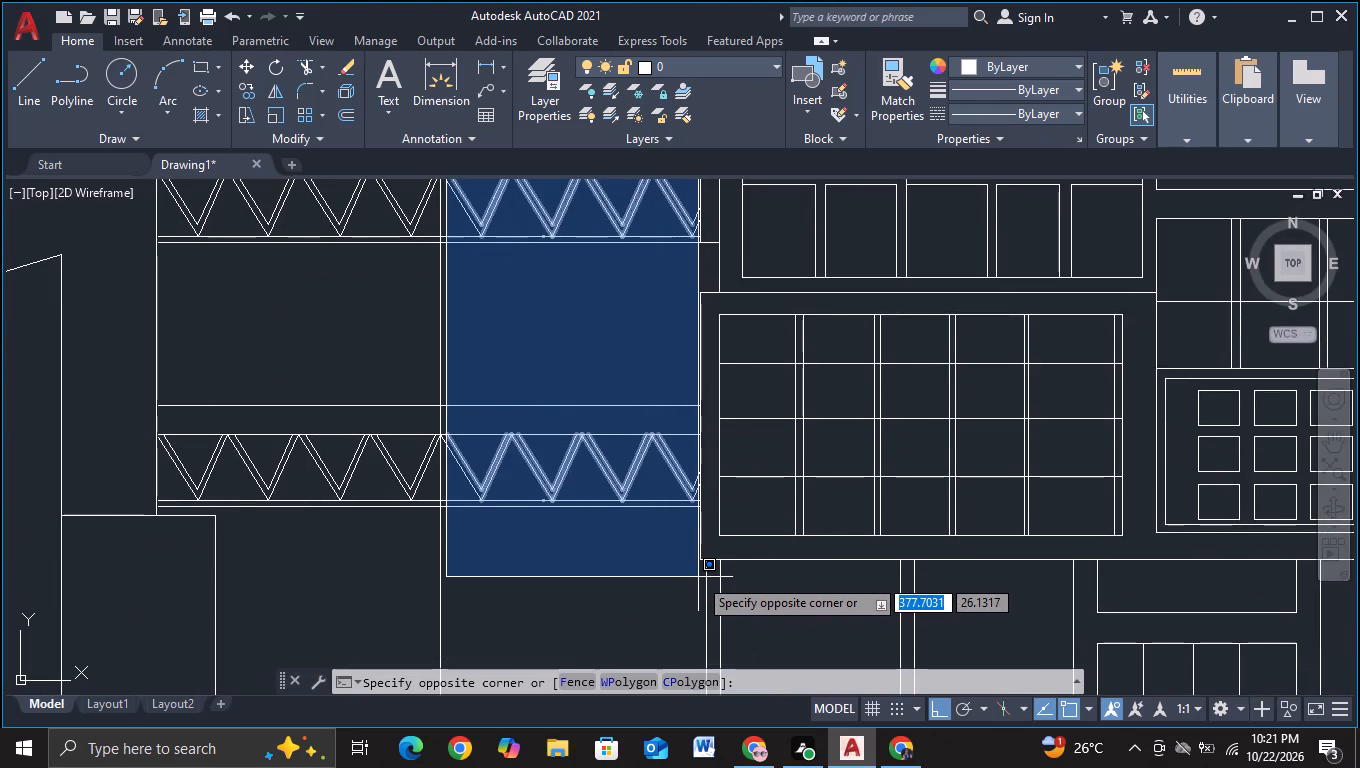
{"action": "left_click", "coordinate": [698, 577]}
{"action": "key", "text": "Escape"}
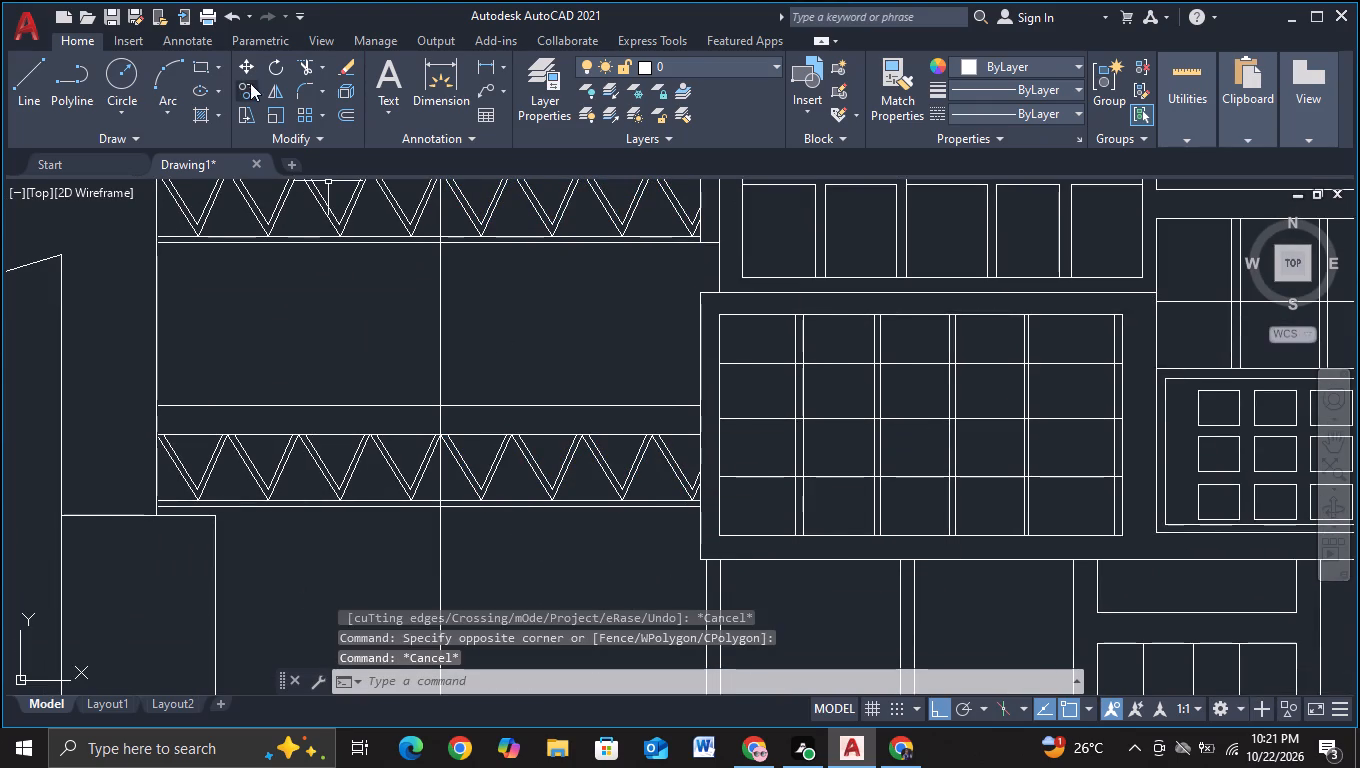
Trim away the lower truss's chords and diagonals between the vertical line and the window box to its right.
{"action": "left_click", "coordinate": [307, 62]}
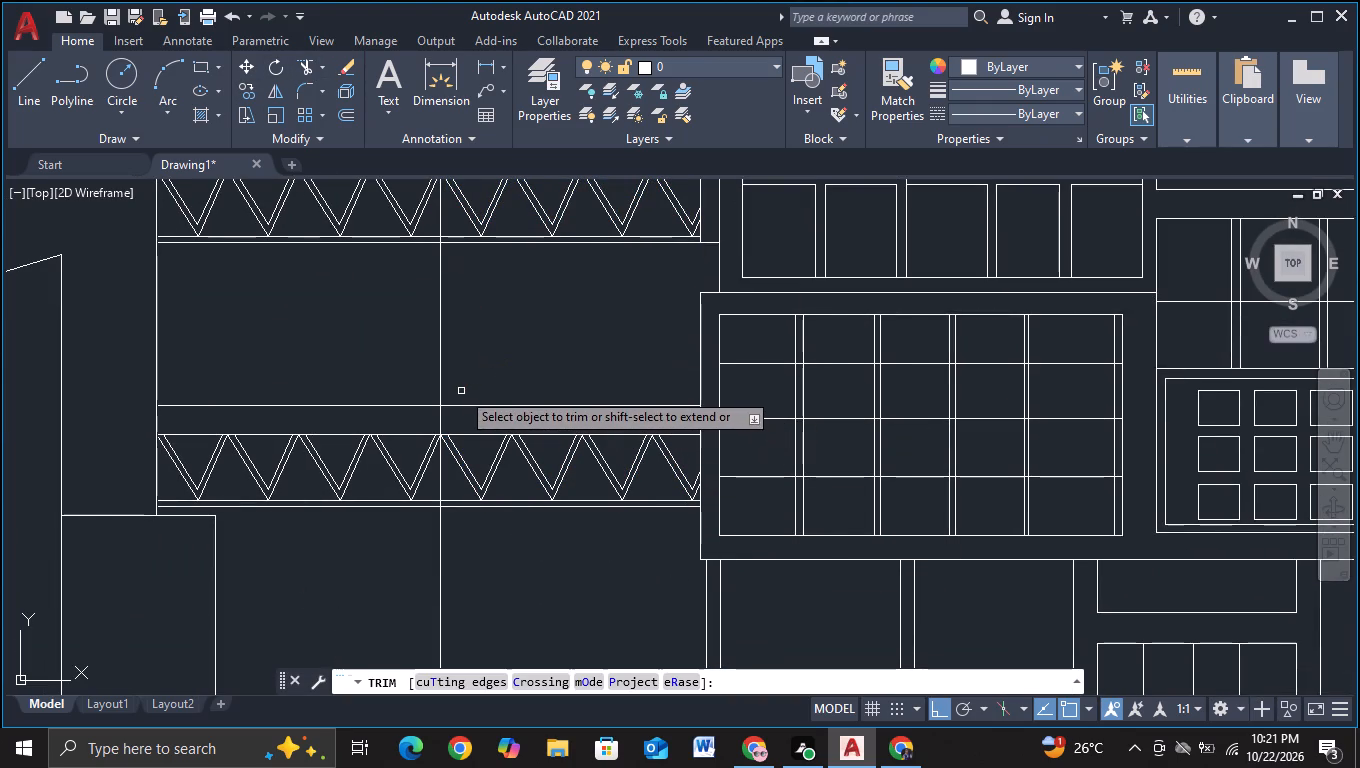
{"action": "left_click_drag", "start_coordinate": [459, 391], "coordinate": [649, 501]}
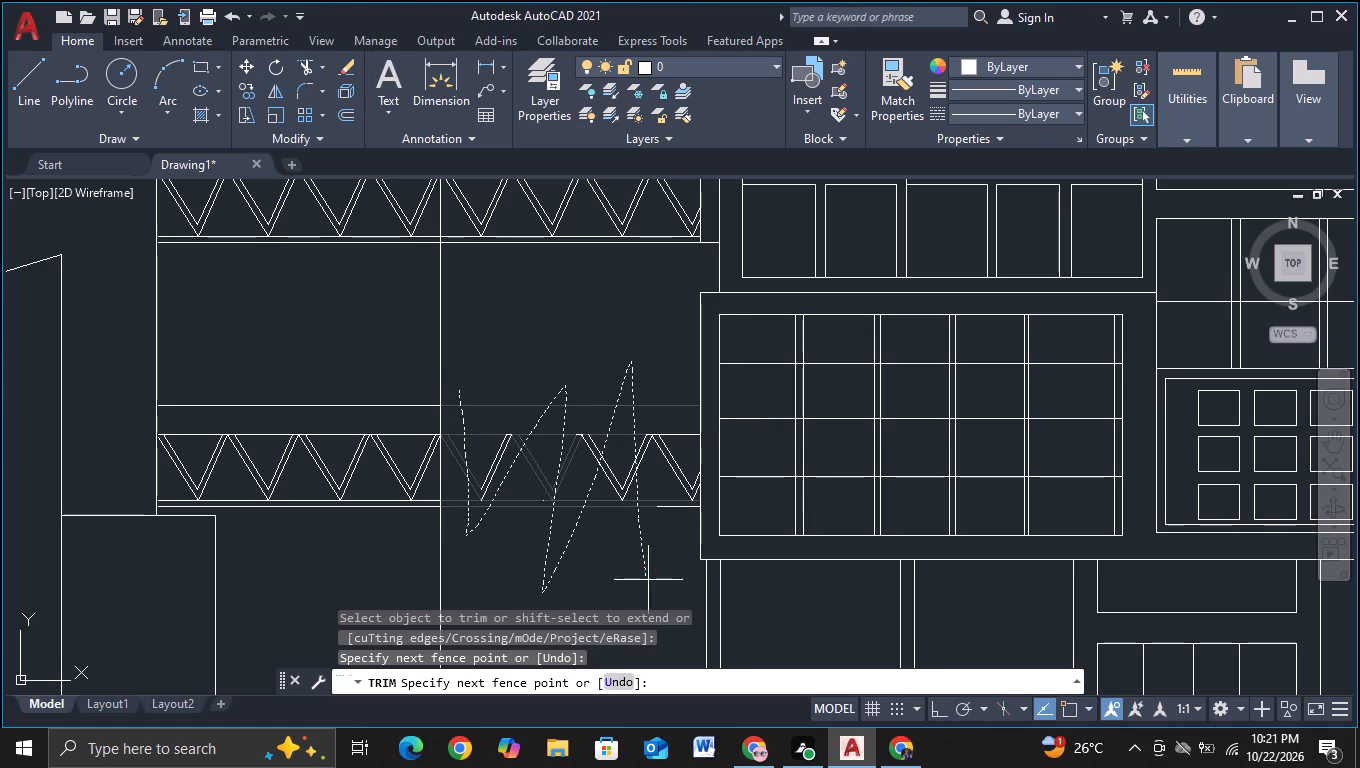
{"action": "left_click_drag", "start_coordinate": [649, 501], "coordinate": [692, 502]}
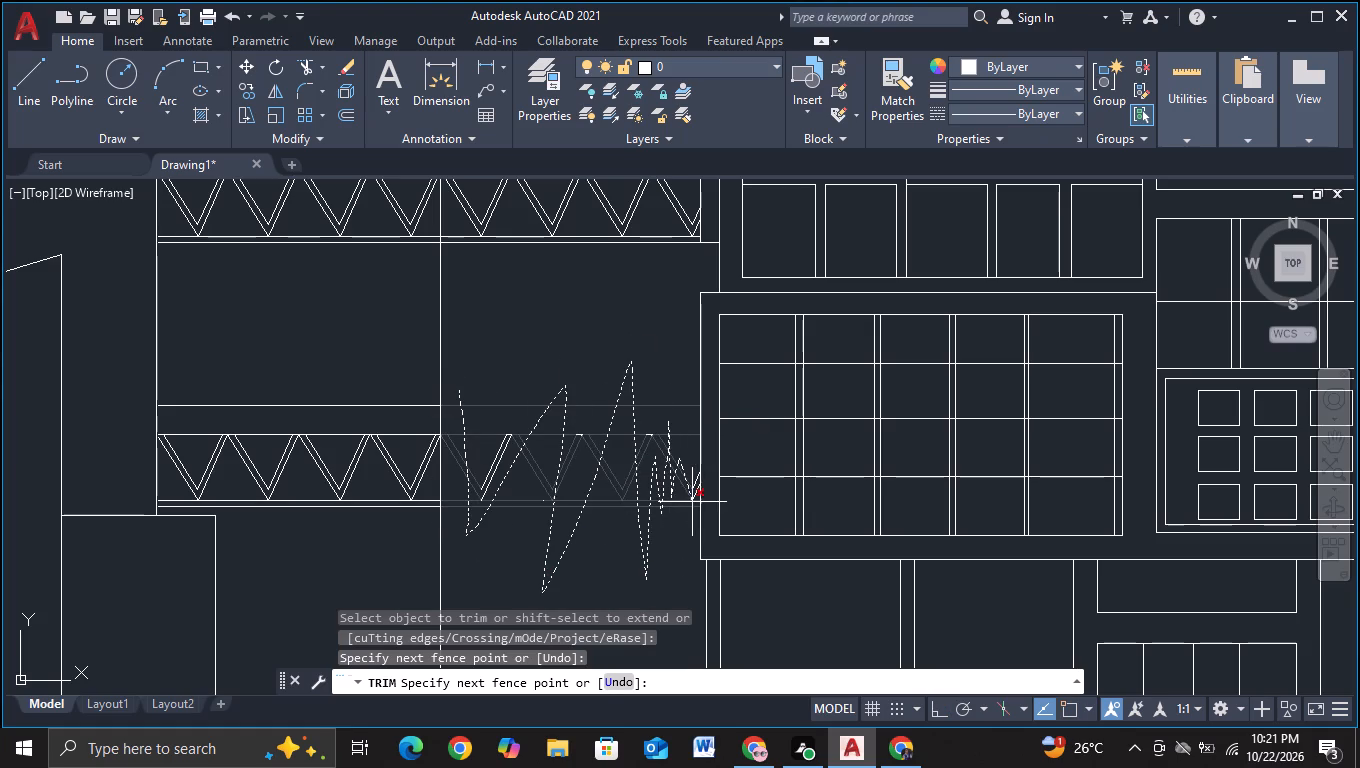
{"action": "left_click_drag", "start_coordinate": [692, 502], "coordinate": [691, 477]}
{"action": "left_click_drag", "start_coordinate": [482, 456], "coordinate": [533, 457]}
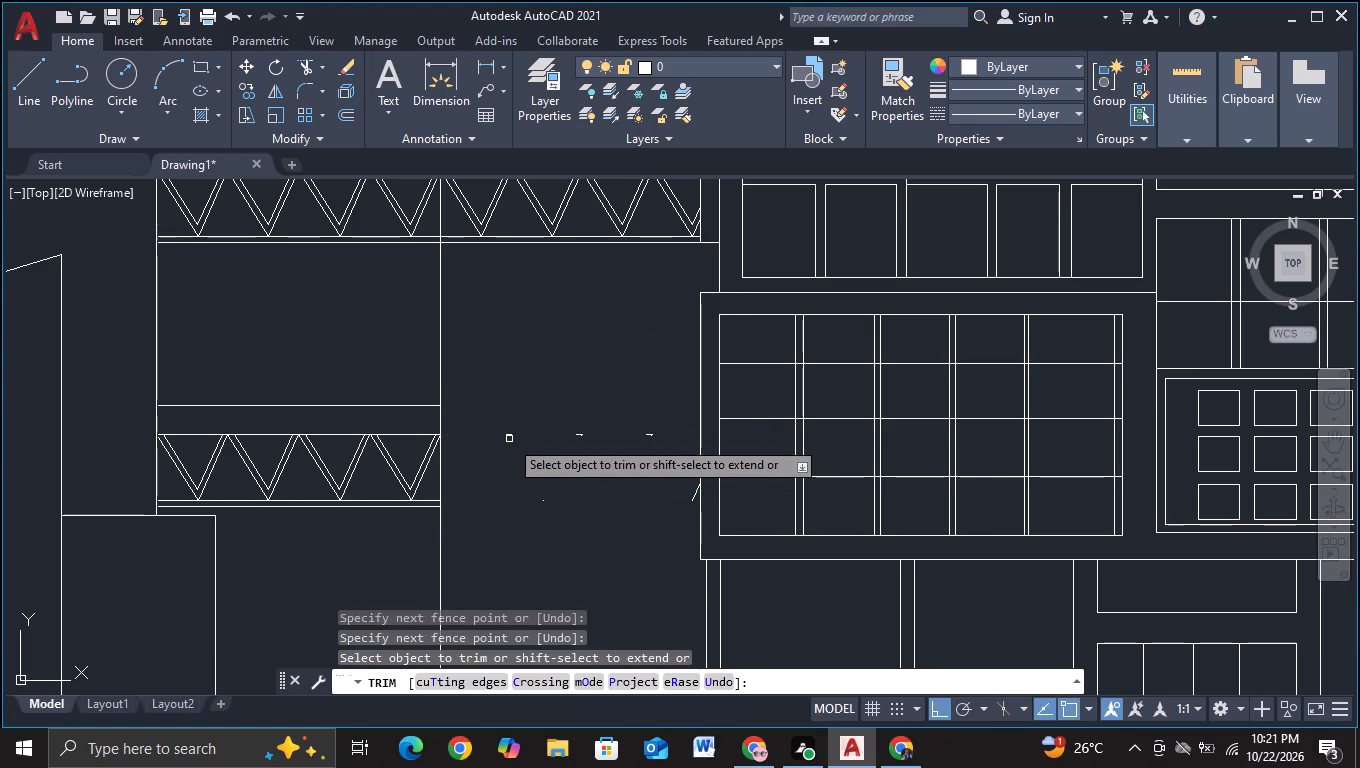
Remove the leftover top-chord fragments of the lower truss between the vertical line and the window box.
{"action": "left_click", "coordinate": [510, 434]}
{"action": "scroll", "coordinate": [578, 432], "scroll_direction": "up", "scroll_amount": 2}
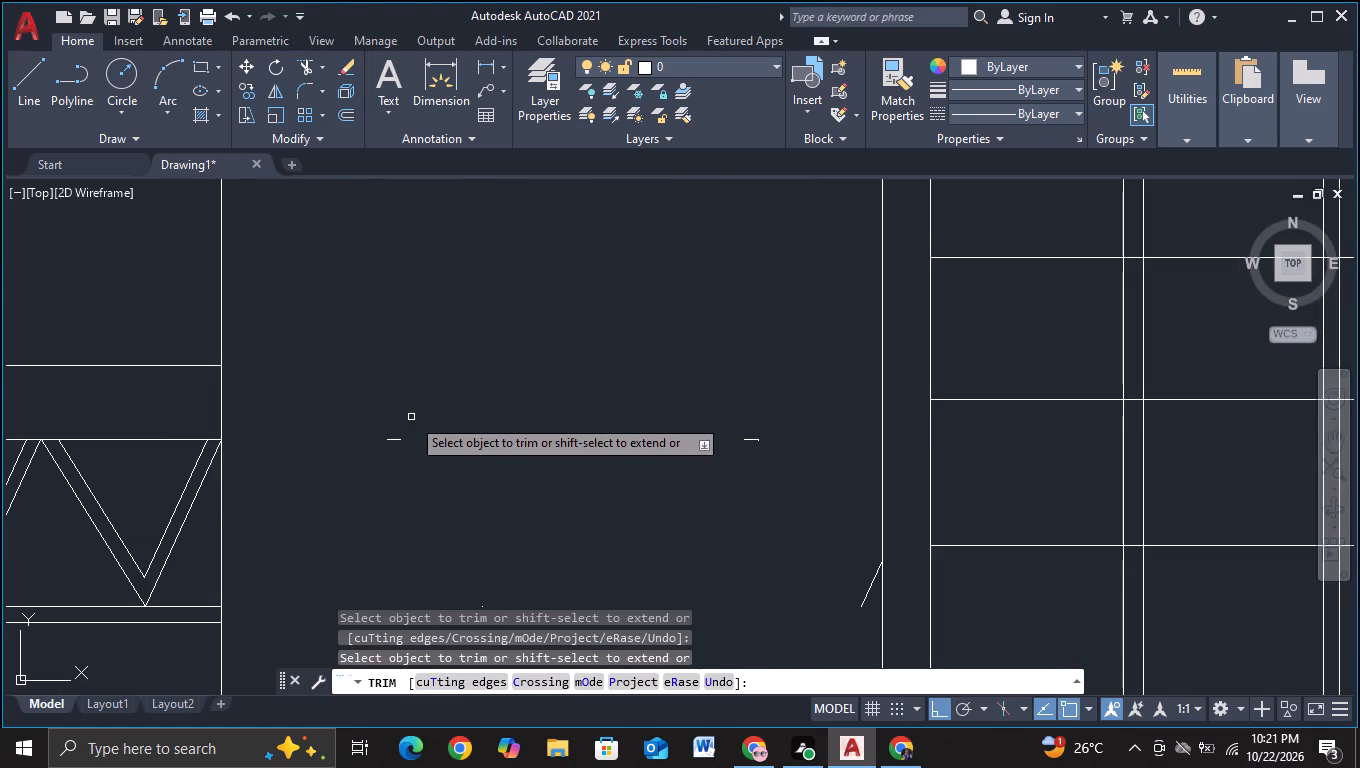
{"action": "left_click", "coordinate": [394, 437]}
{"action": "left_click_drag", "start_coordinate": [394, 453], "coordinate": [394, 468]}
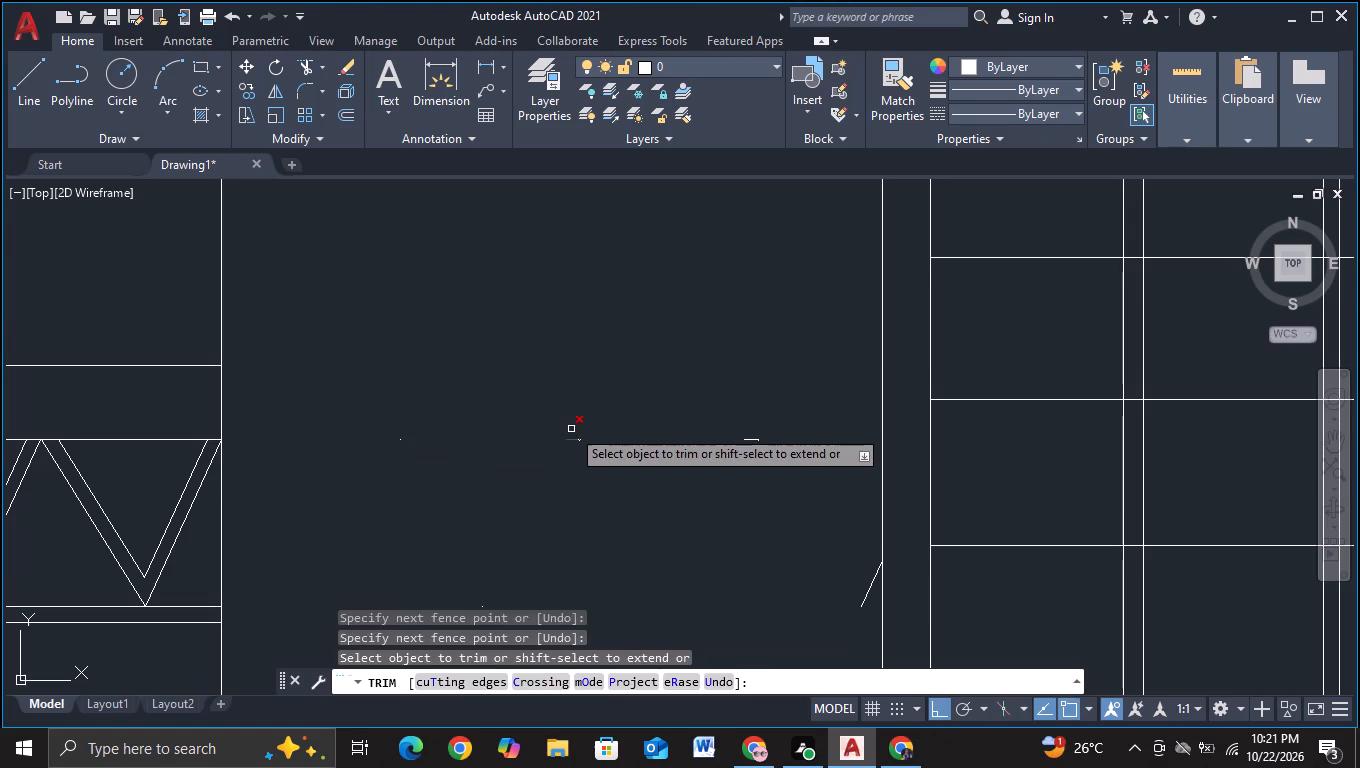
{"action": "left_click_drag", "start_coordinate": [573, 421], "coordinate": [572, 459]}
{"action": "left_click", "coordinate": [566, 482]}
{"action": "left_click_drag", "start_coordinate": [761, 434], "coordinate": [766, 462]}
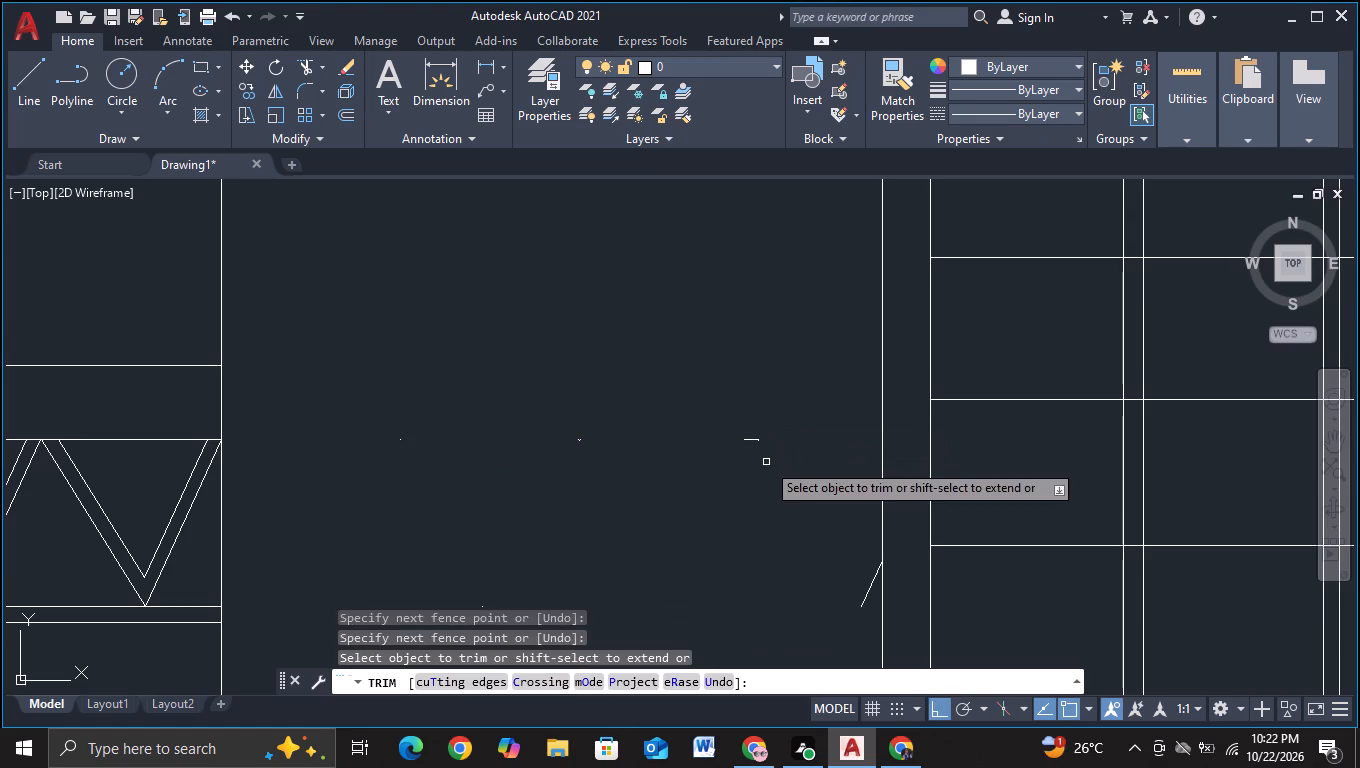
{"action": "left_click_drag", "start_coordinate": [741, 417], "coordinate": [753, 465]}
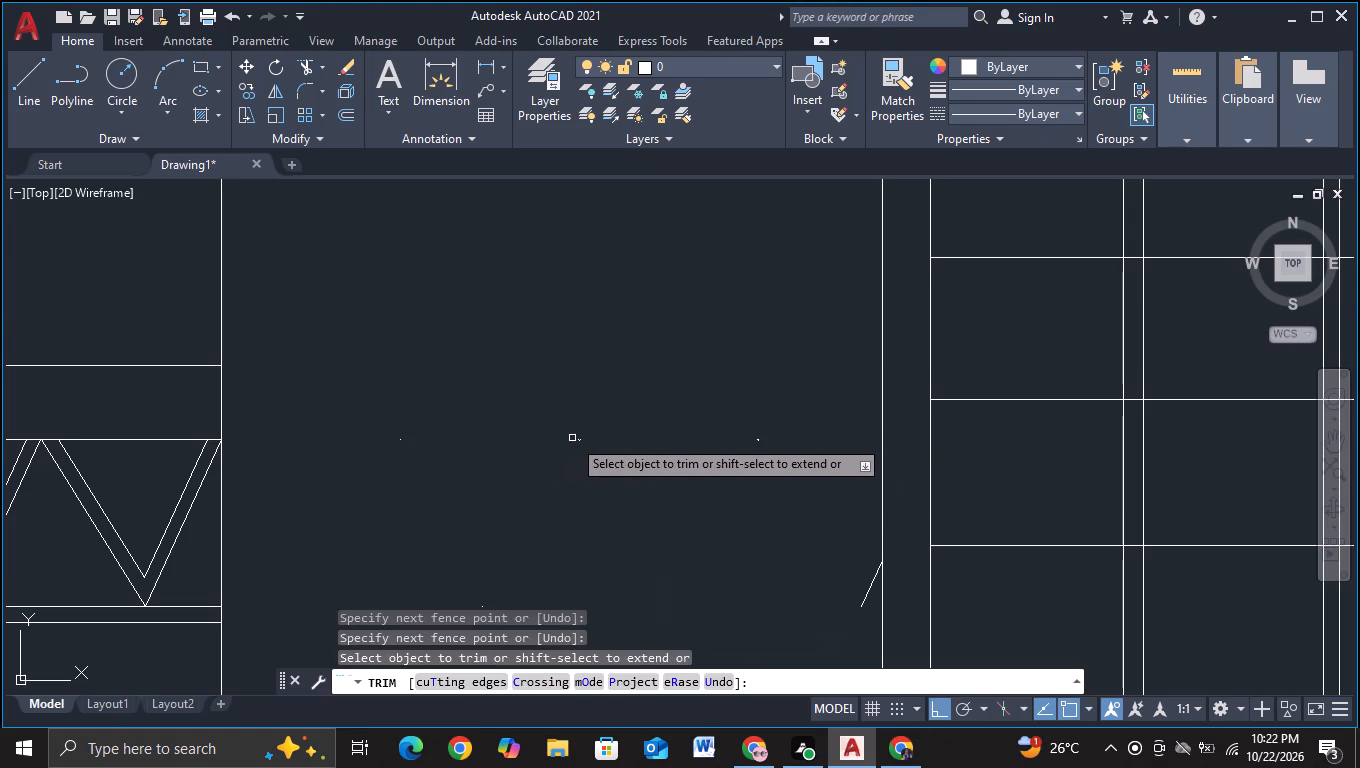
{"action": "double_click", "coordinate": [576, 438]}
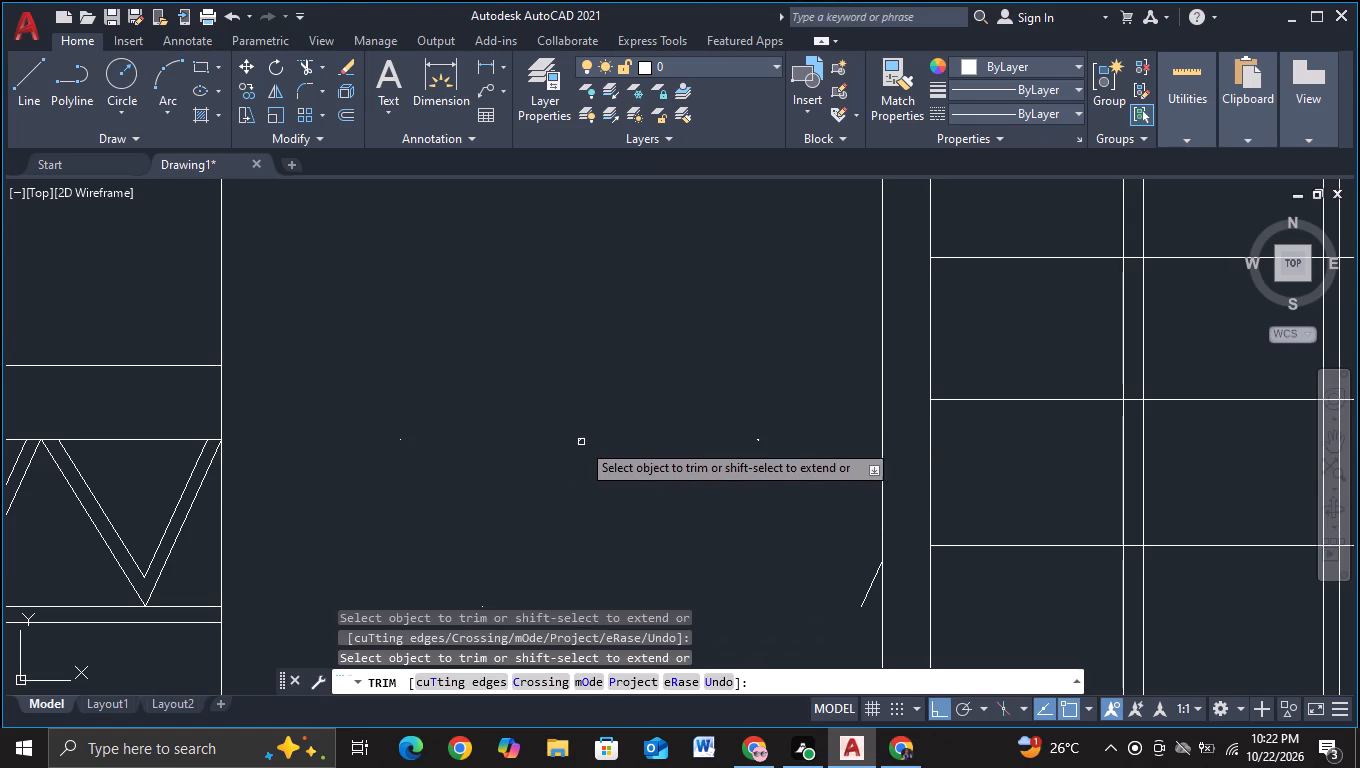
{"action": "double_click", "coordinate": [759, 443]}
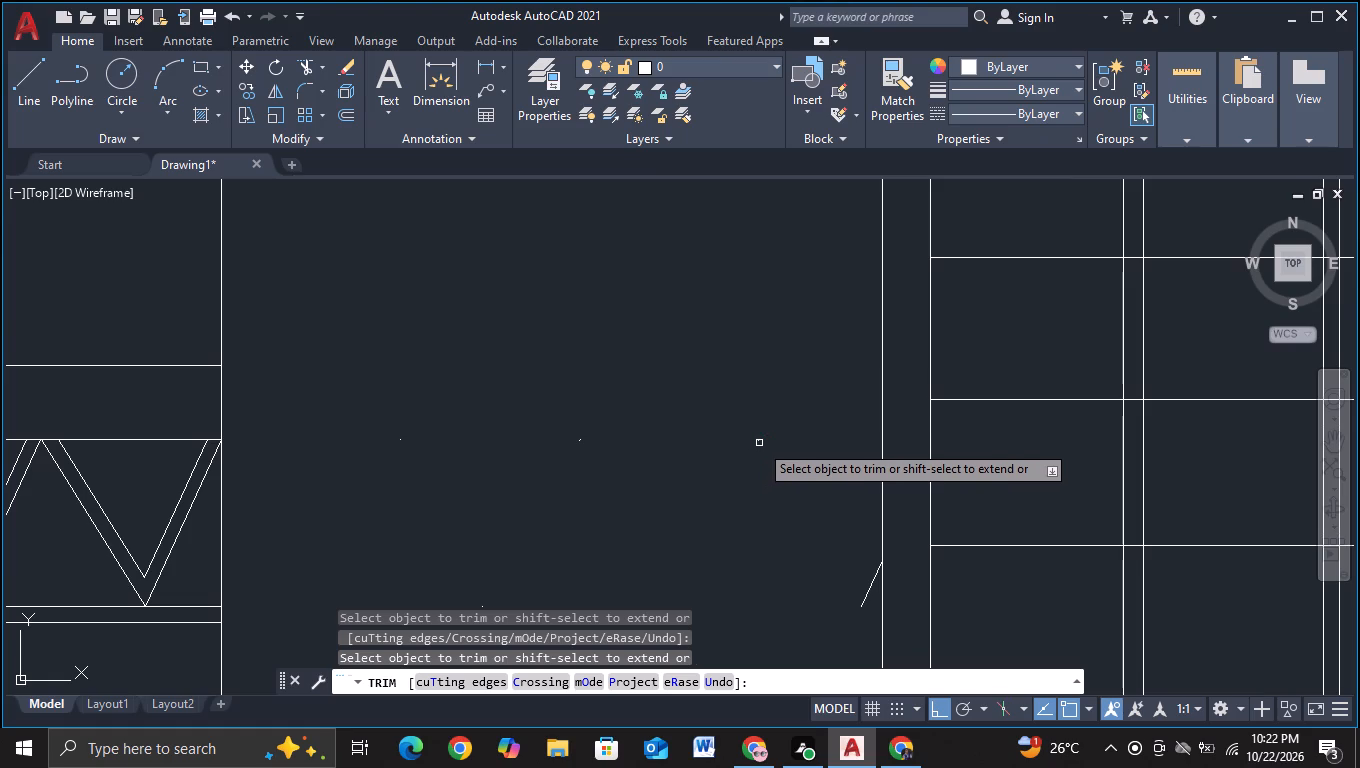
{"action": "left_click", "coordinate": [576, 441]}
{"action": "left_click", "coordinate": [580, 440]}
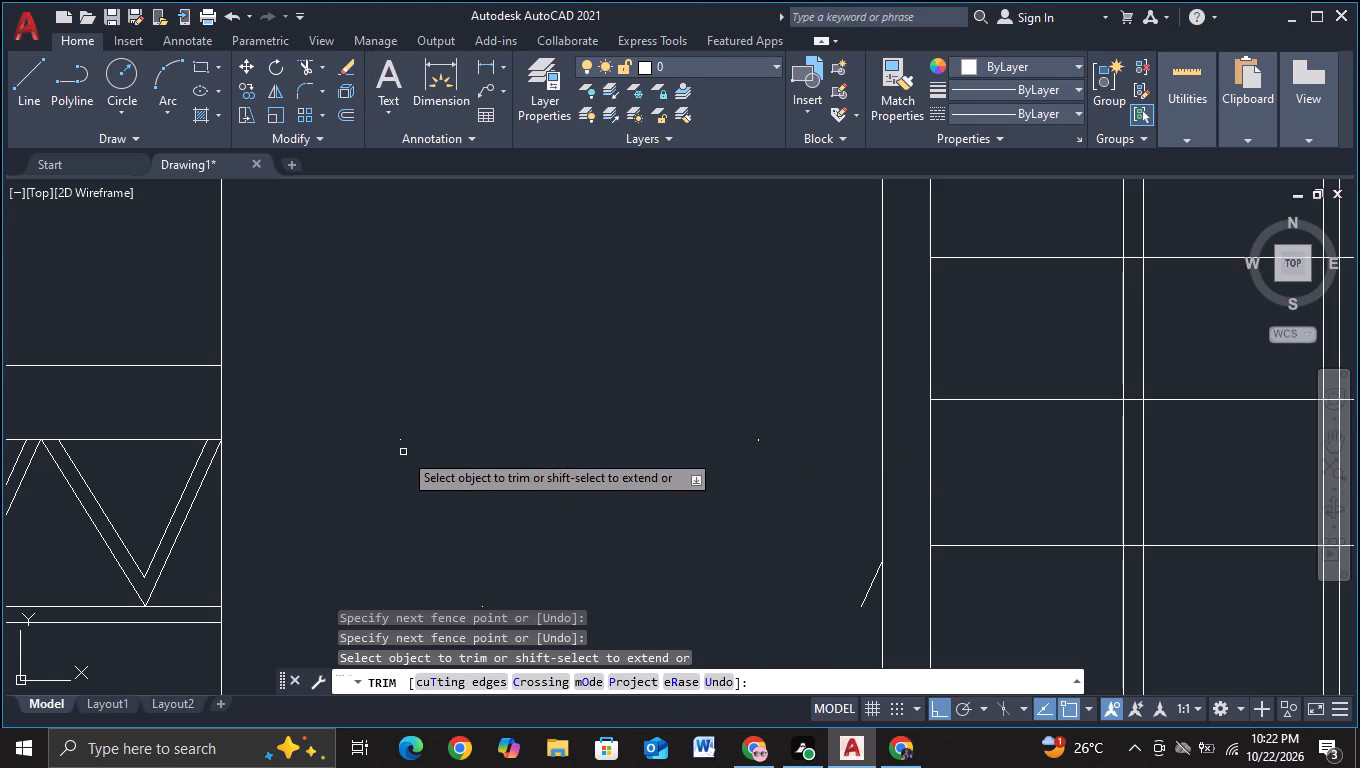
{"action": "left_click", "coordinate": [402, 440]}
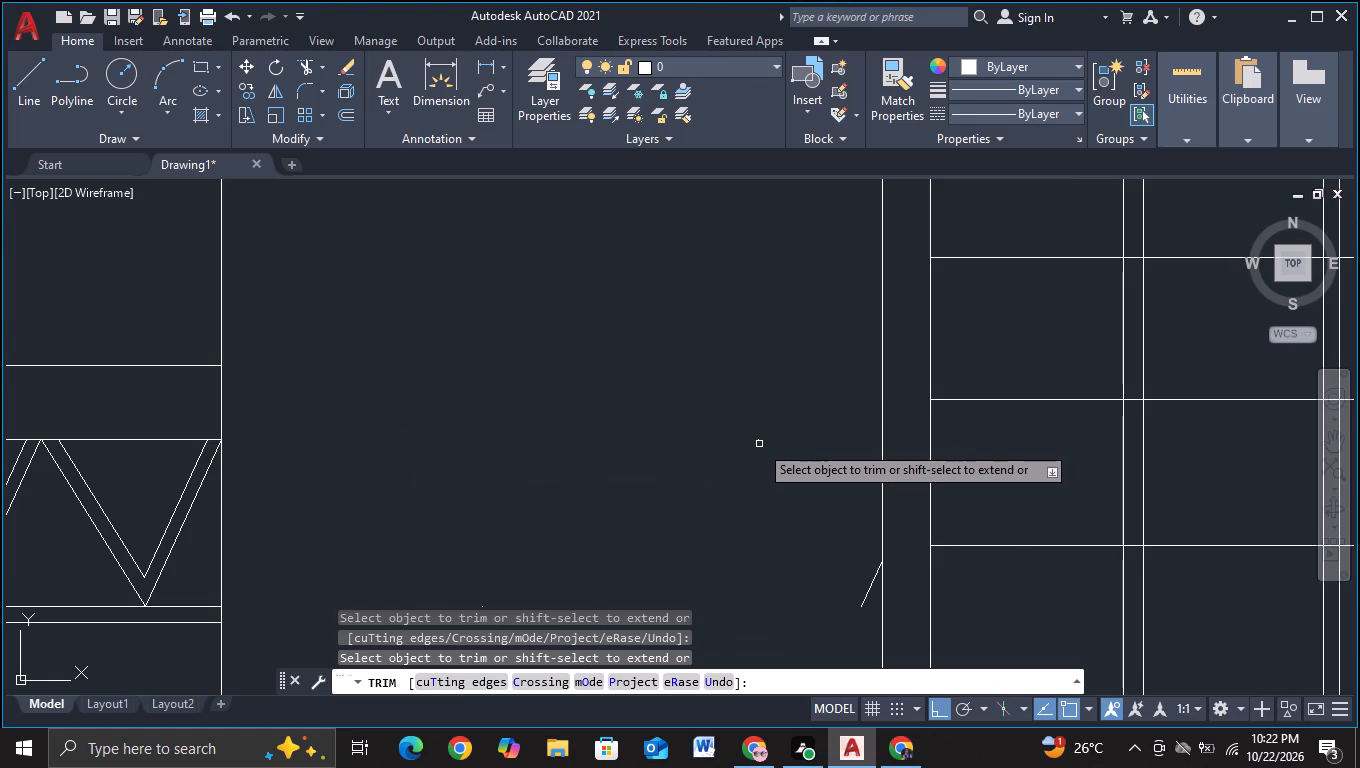
{"action": "left_click", "coordinate": [759, 443]}
Remove the leftover bottom-chord speck and the diagonal stub beside the window box.
{"action": "scroll", "coordinate": [749, 487], "scroll_direction": "down", "scroll_amount": 2}
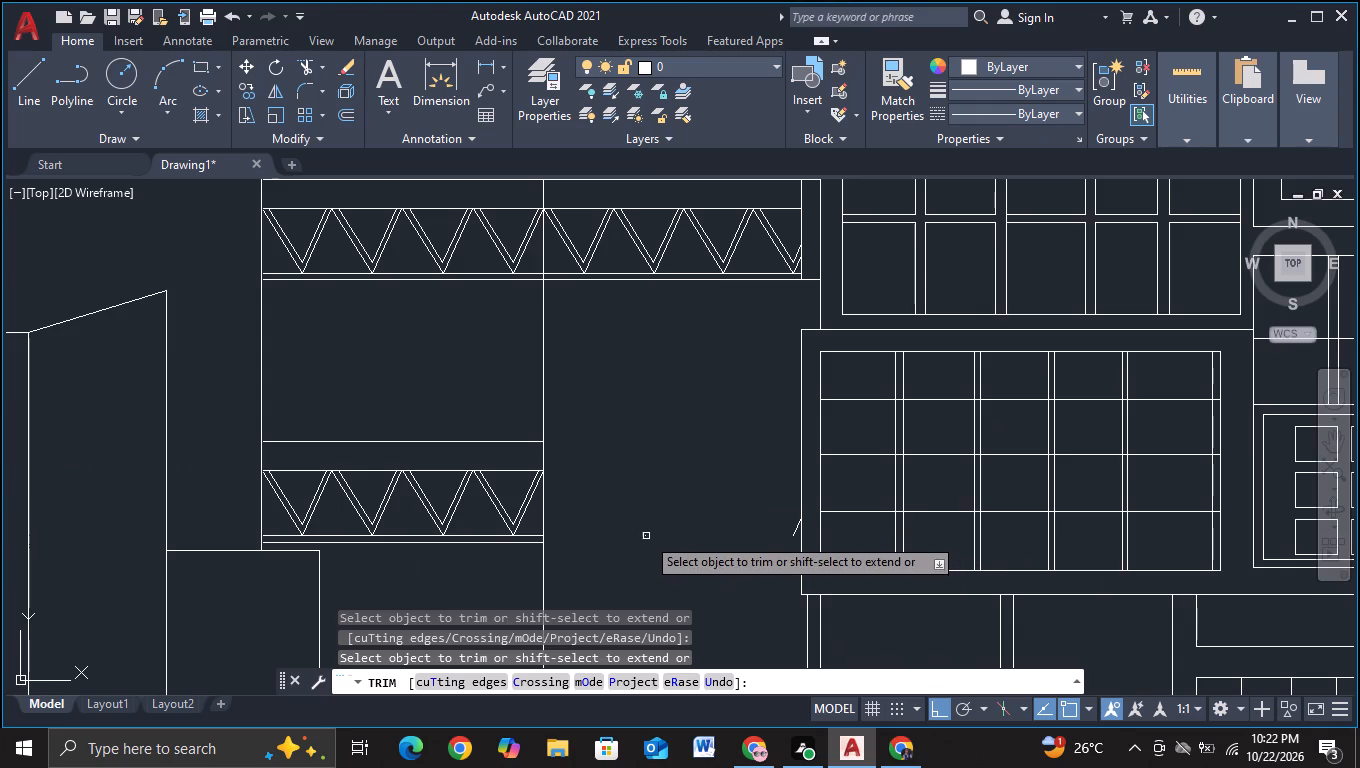
{"action": "left_click", "coordinate": [643, 535]}
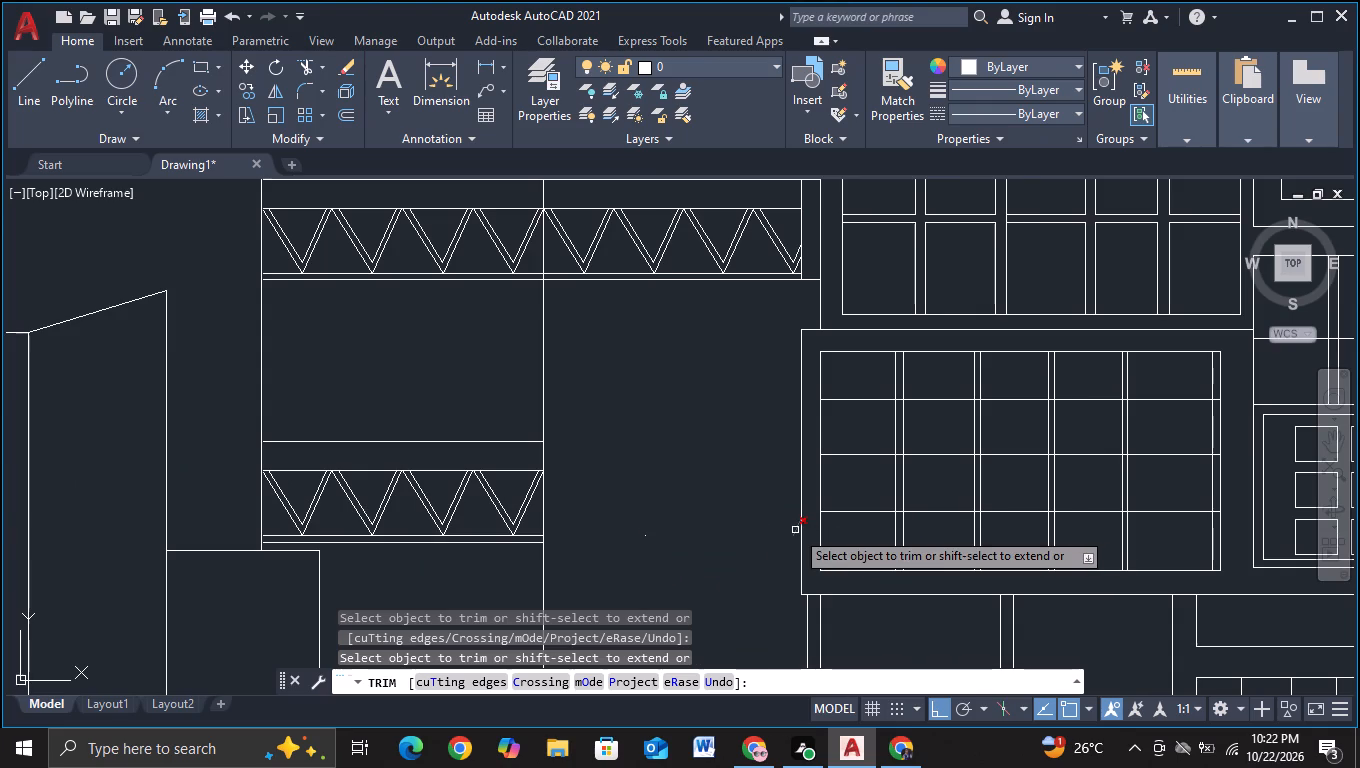
{"action": "left_click", "coordinate": [795, 530]}
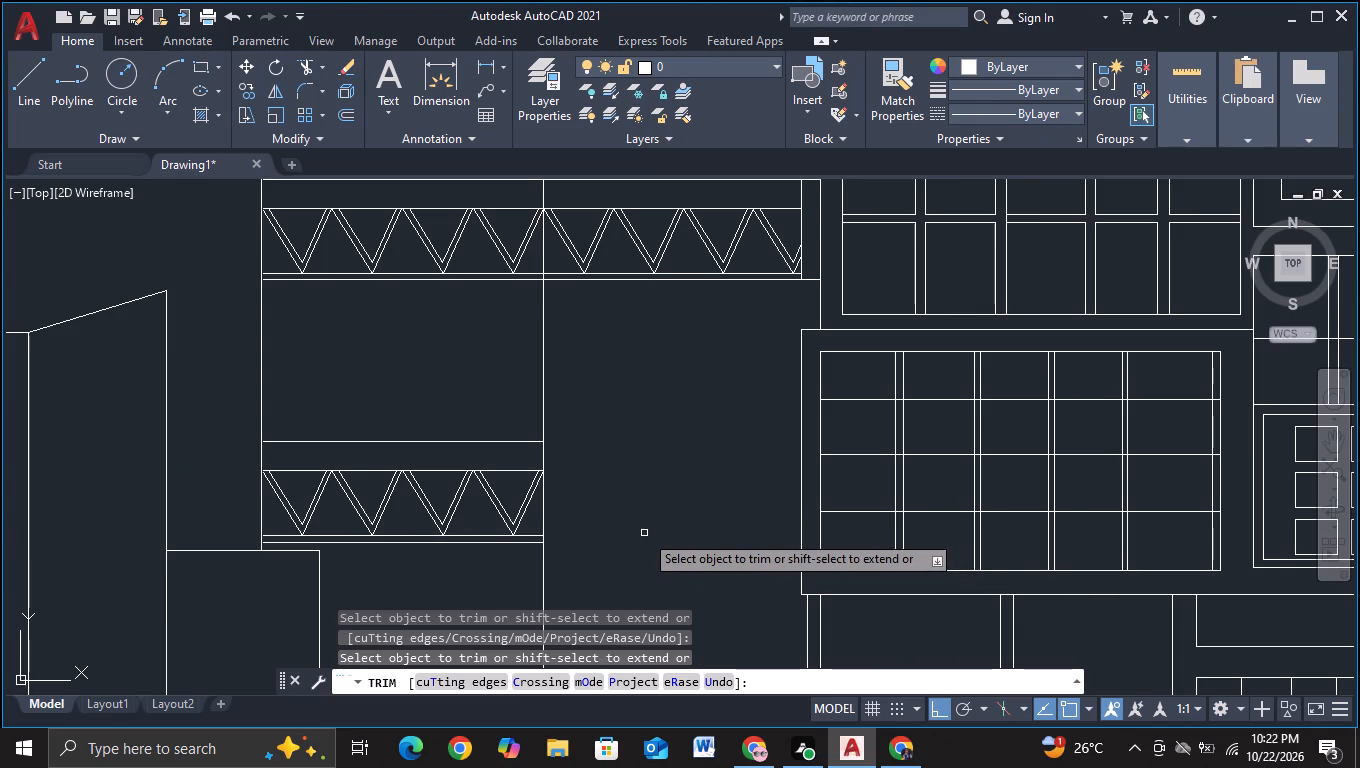
{"action": "double_click", "coordinate": [647, 538]}
Trim away the upper truss's chords and diagonals between the vertical line and the window box, including the diagonal stubs beside the box.
{"action": "middle_click_drag", "start_coordinate": [703, 467], "coordinate": [710, 512]}
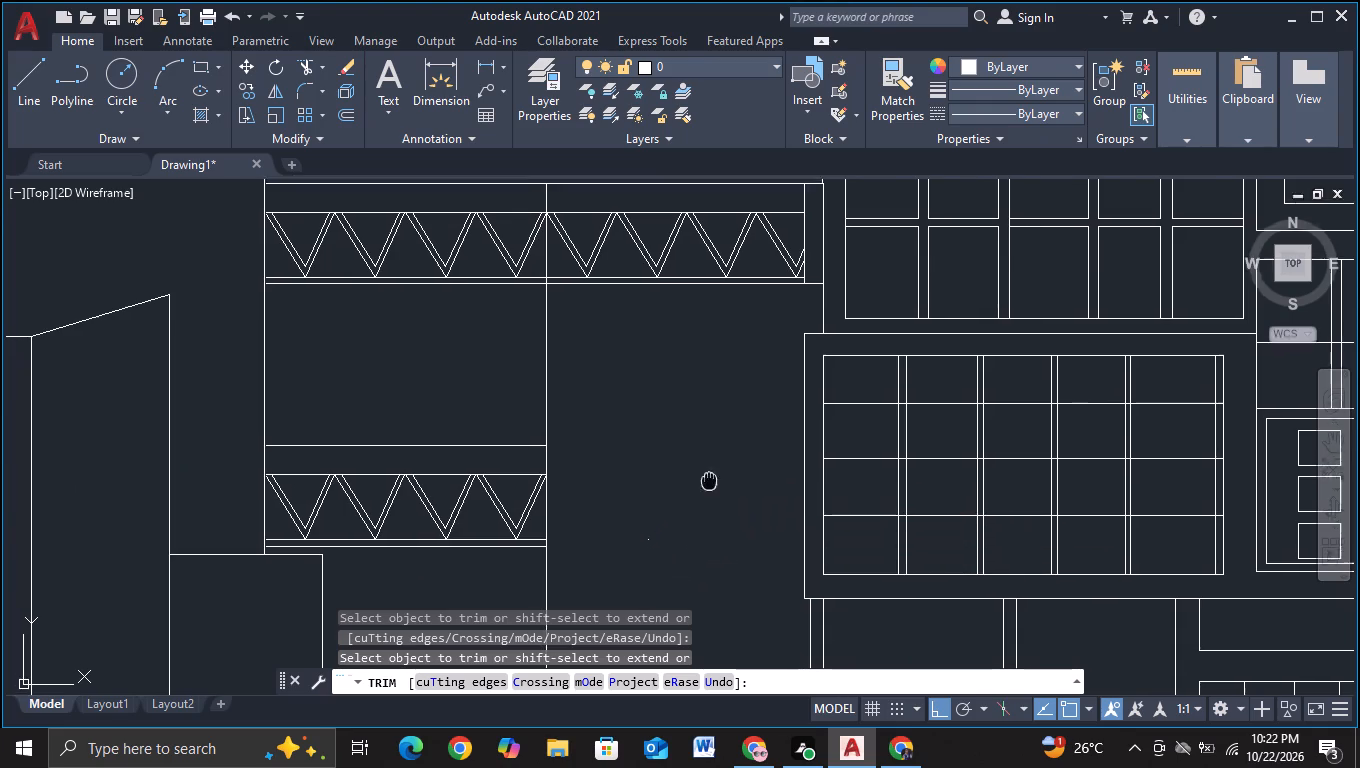
{"action": "middle_click_drag", "start_coordinate": [710, 512], "coordinate": [693, 609]}
{"action": "left_click_drag", "start_coordinate": [554, 287], "coordinate": [569, 445]}
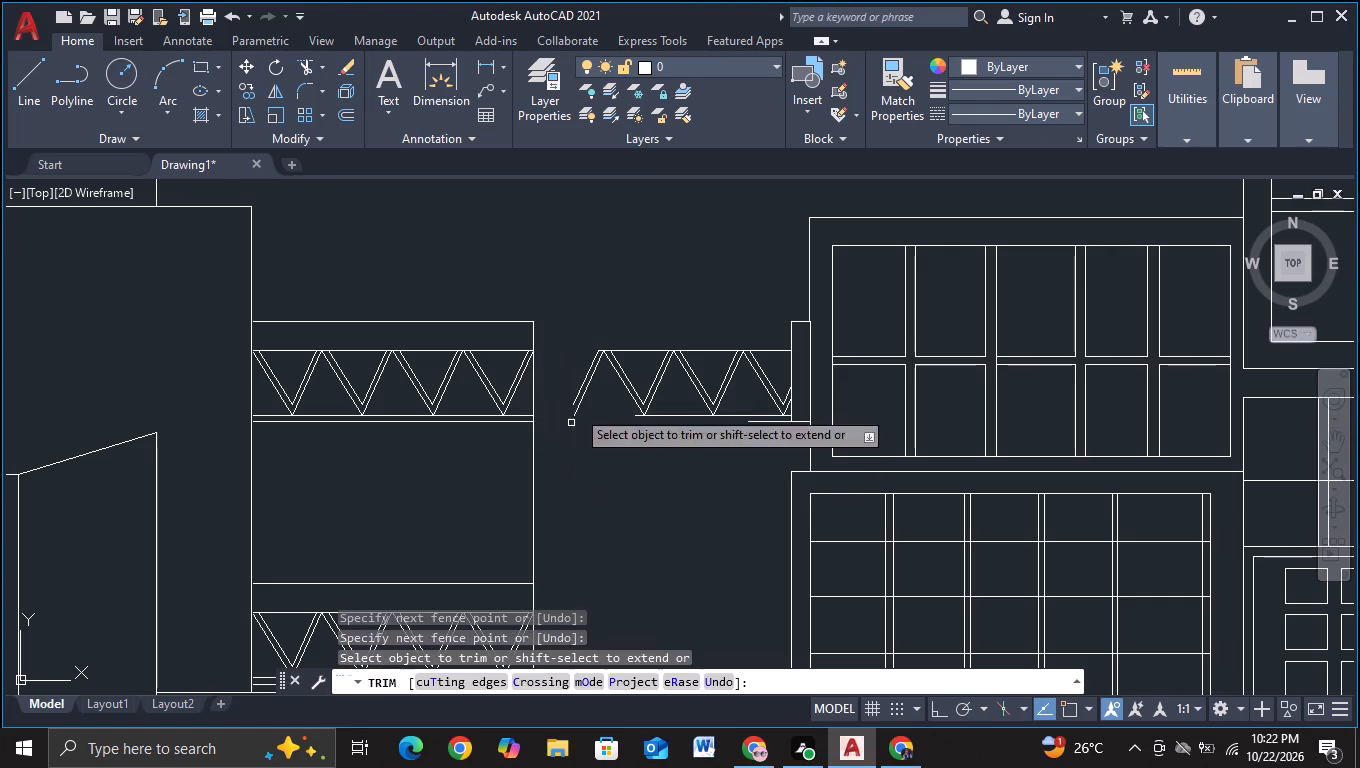
{"action": "left_click_drag", "start_coordinate": [637, 309], "coordinate": [603, 402]}
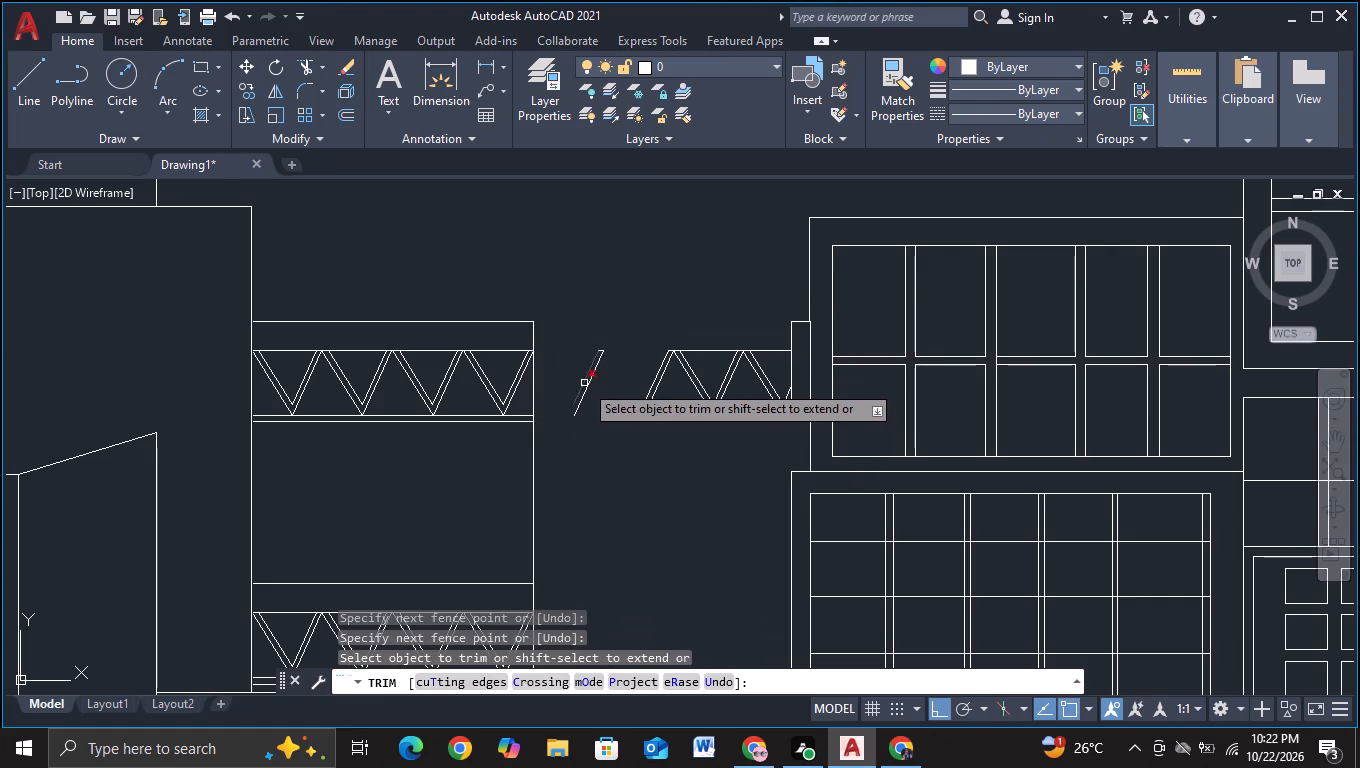
{"action": "left_click", "coordinate": [601, 353]}
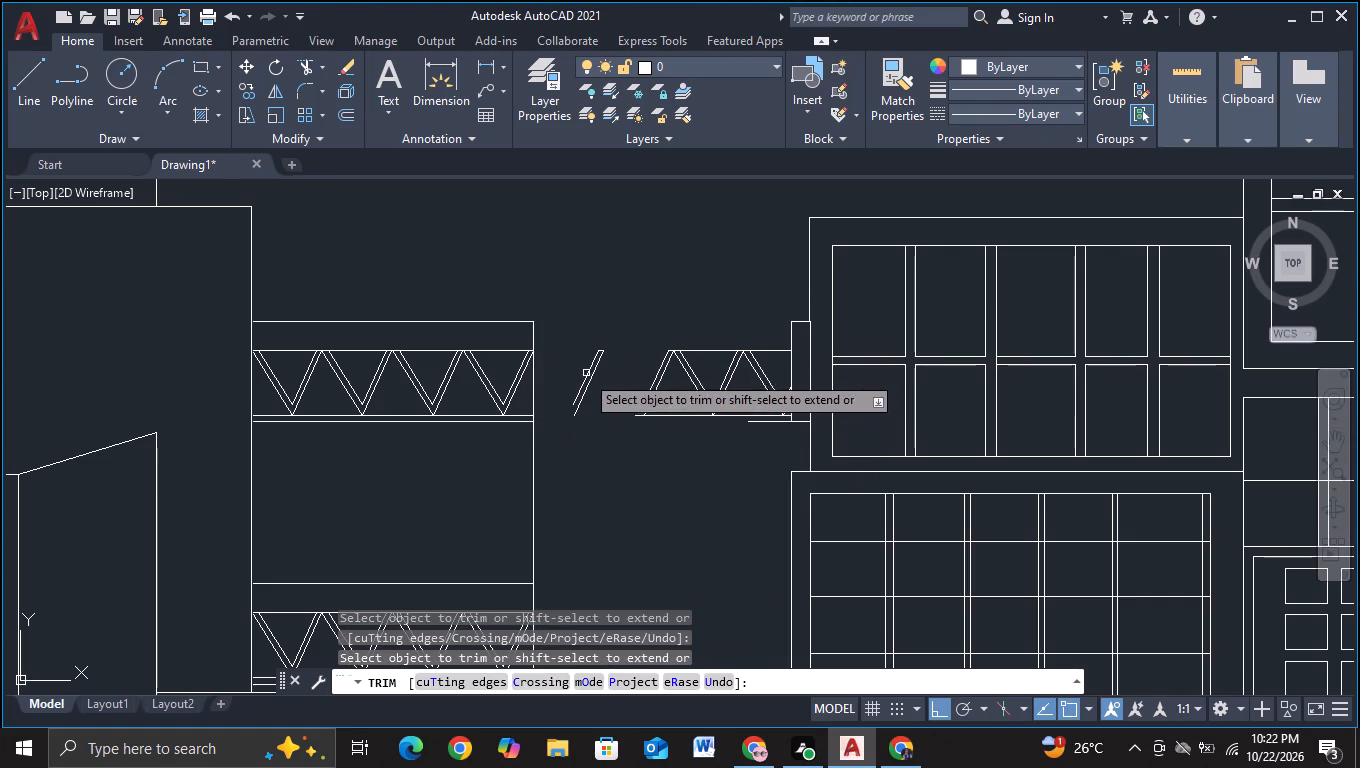
{"action": "left_click_drag", "start_coordinate": [577, 372], "coordinate": [746, 334]}
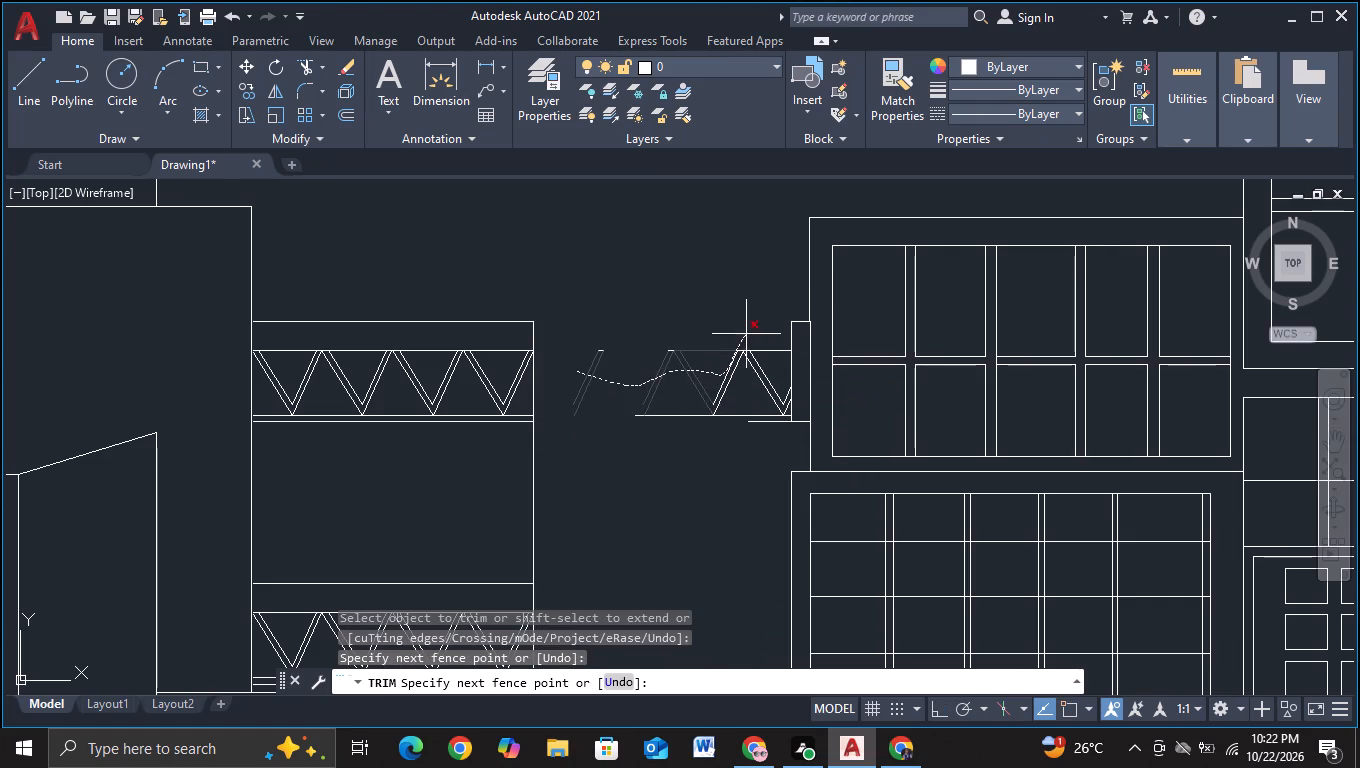
{"action": "left_click_drag", "start_coordinate": [746, 334], "coordinate": [675, 373]}
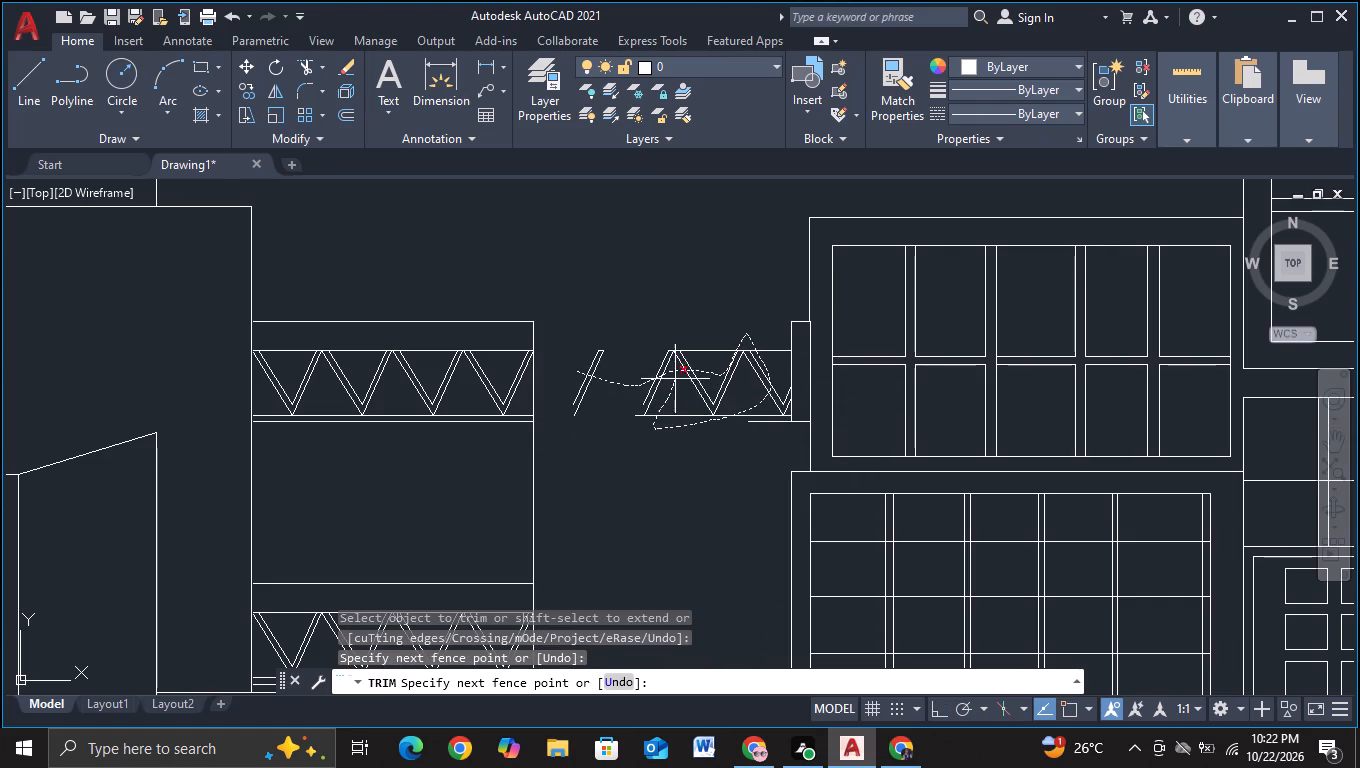
{"action": "left_click_drag", "start_coordinate": [675, 373], "coordinate": [675, 357]}
{"action": "left_click_drag", "start_coordinate": [703, 358], "coordinate": [727, 385]}
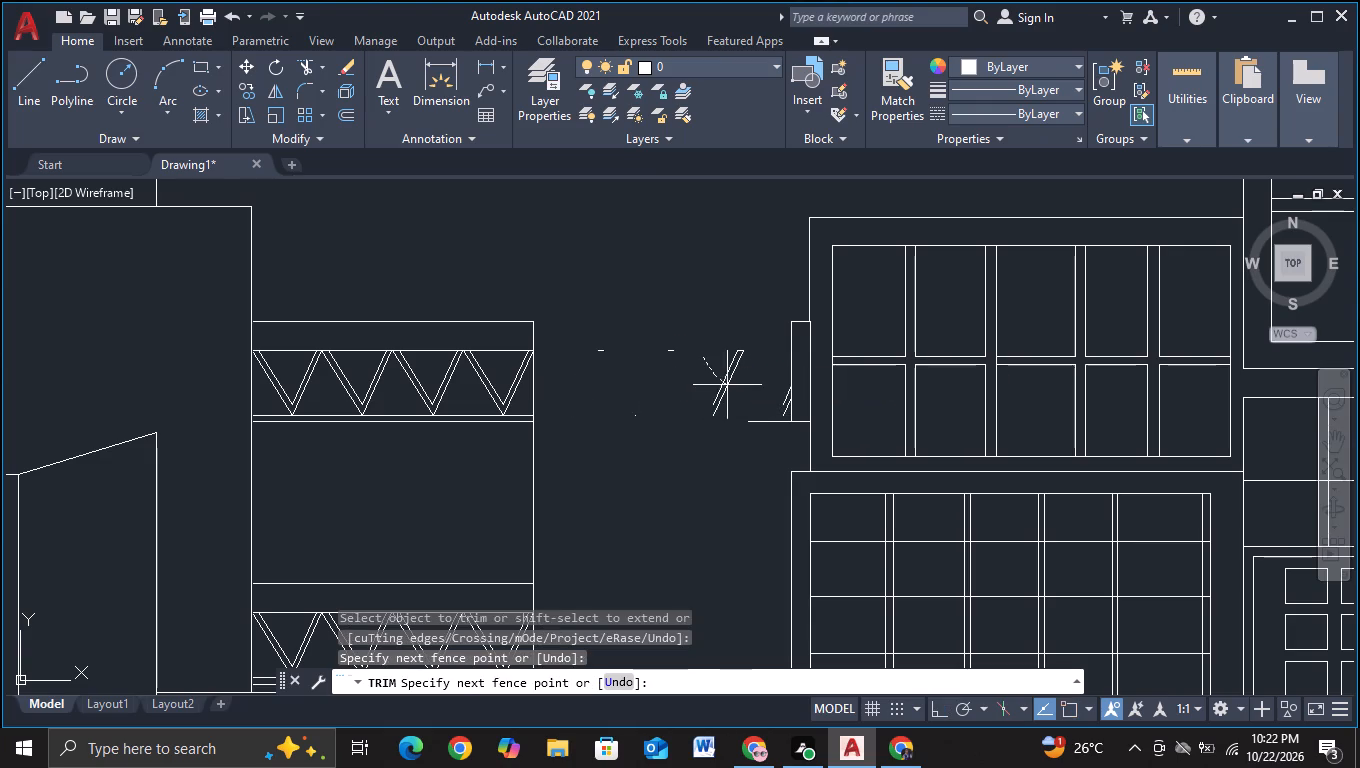
{"action": "left_click_drag", "start_coordinate": [727, 385], "coordinate": [728, 387]}
{"action": "left_click", "coordinate": [740, 353]}
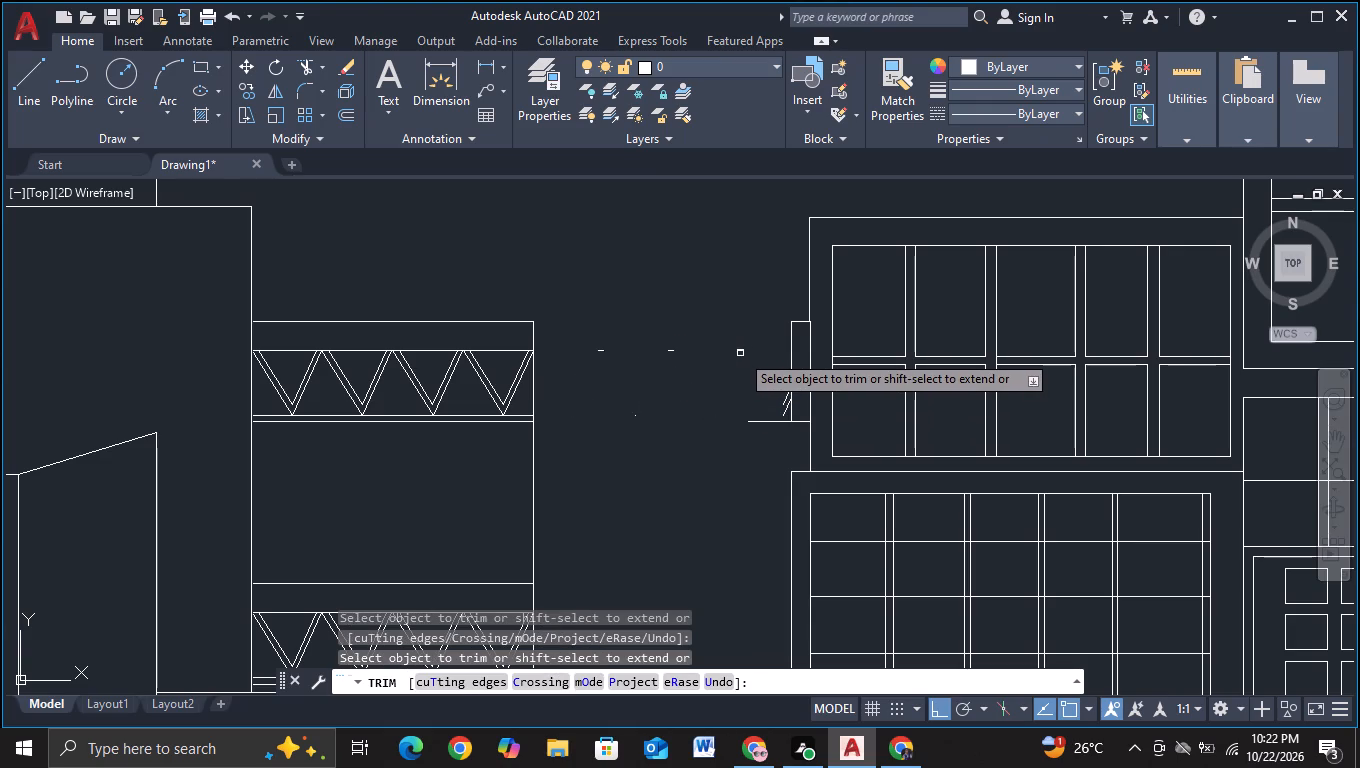
{"action": "left_click_drag", "start_coordinate": [779, 389], "coordinate": [780, 428]}
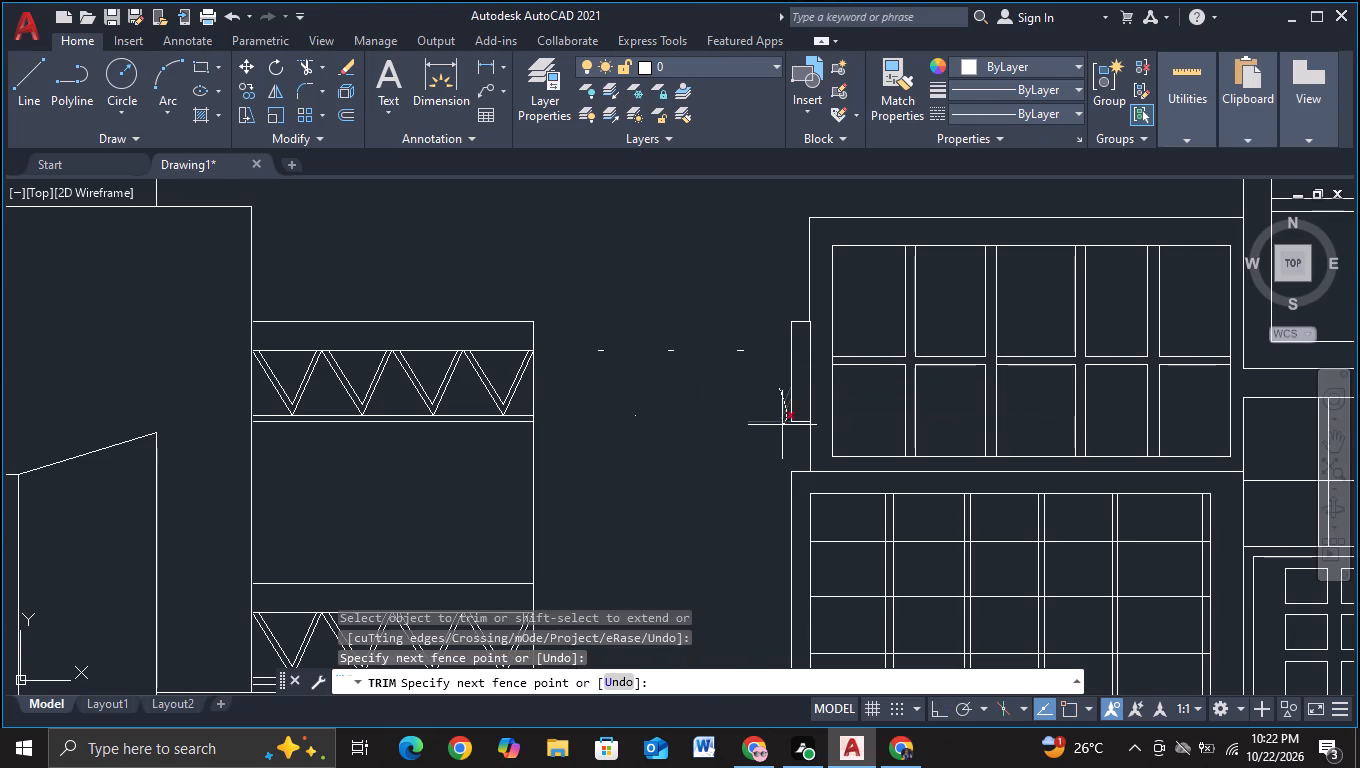
{"action": "left_click_drag", "start_coordinate": [780, 428], "coordinate": [704, 438]}
Remove the leftover top-chord fragments and bottom-chord speck of the upper truss between the vertical line and the window box.
{"action": "scroll", "coordinate": [637, 418], "scroll_direction": "up", "scroll_amount": 2}
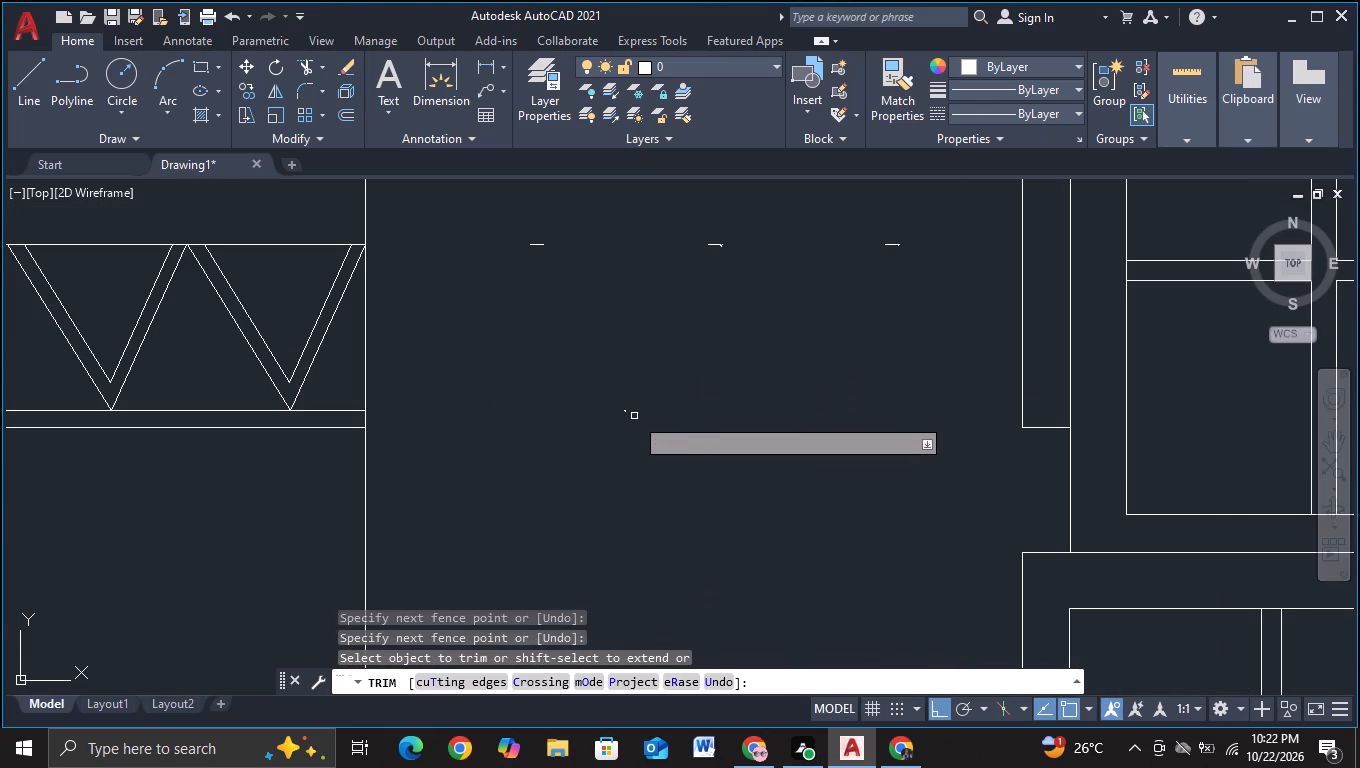
{"action": "left_click", "coordinate": [625, 410]}
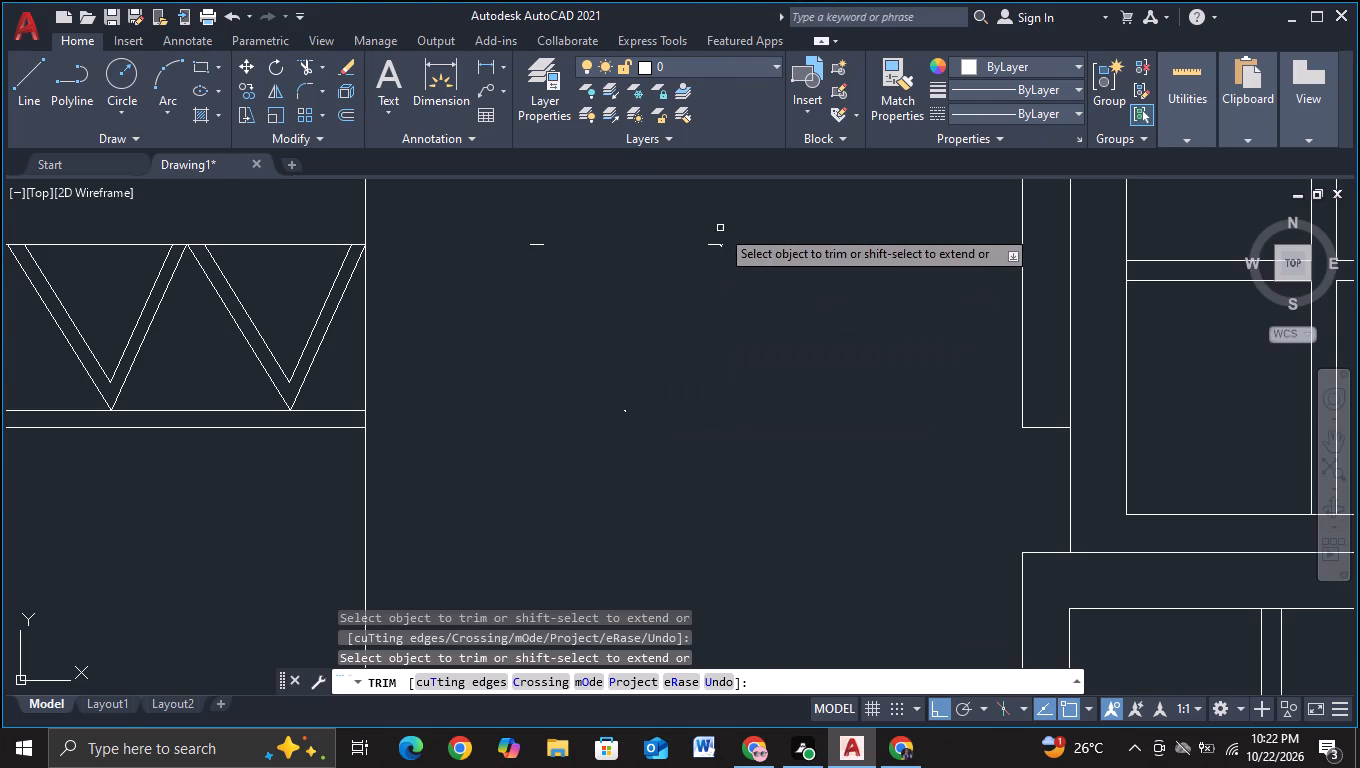
{"action": "left_click_drag", "start_coordinate": [720, 228], "coordinate": [725, 306]}
{"action": "left_click_drag", "start_coordinate": [715, 229], "coordinate": [714, 305]}
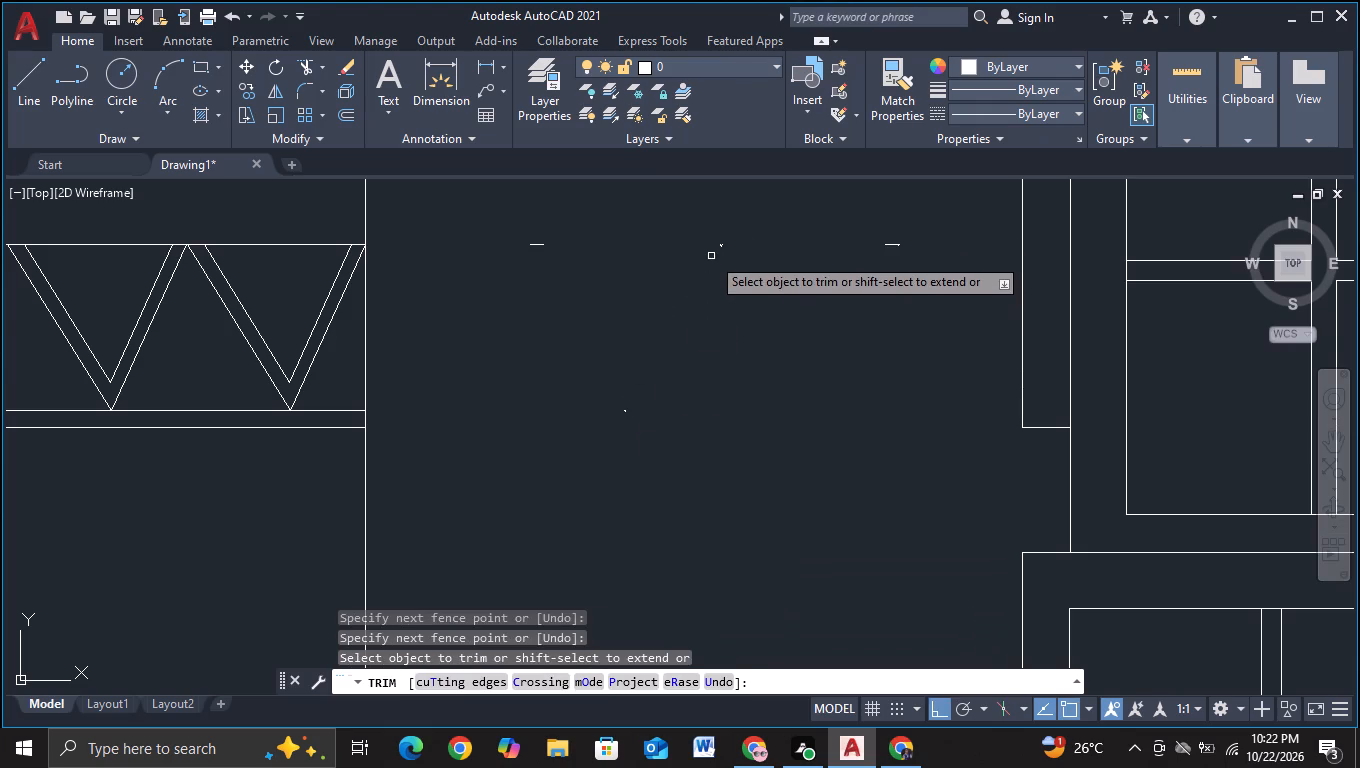
{"action": "triple_click", "coordinate": [719, 245]}
{"action": "double_click", "coordinate": [719, 245]}
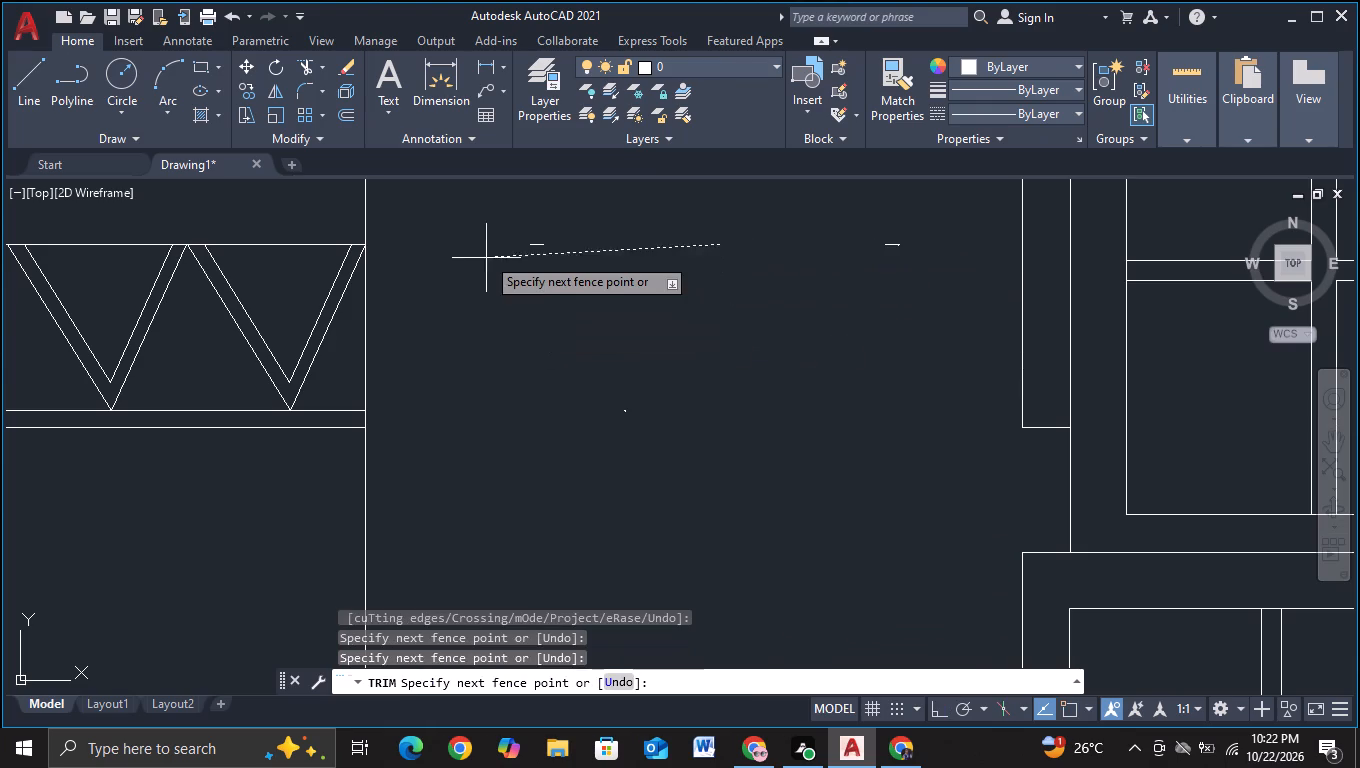
{"action": "left_click", "coordinate": [509, 245]}
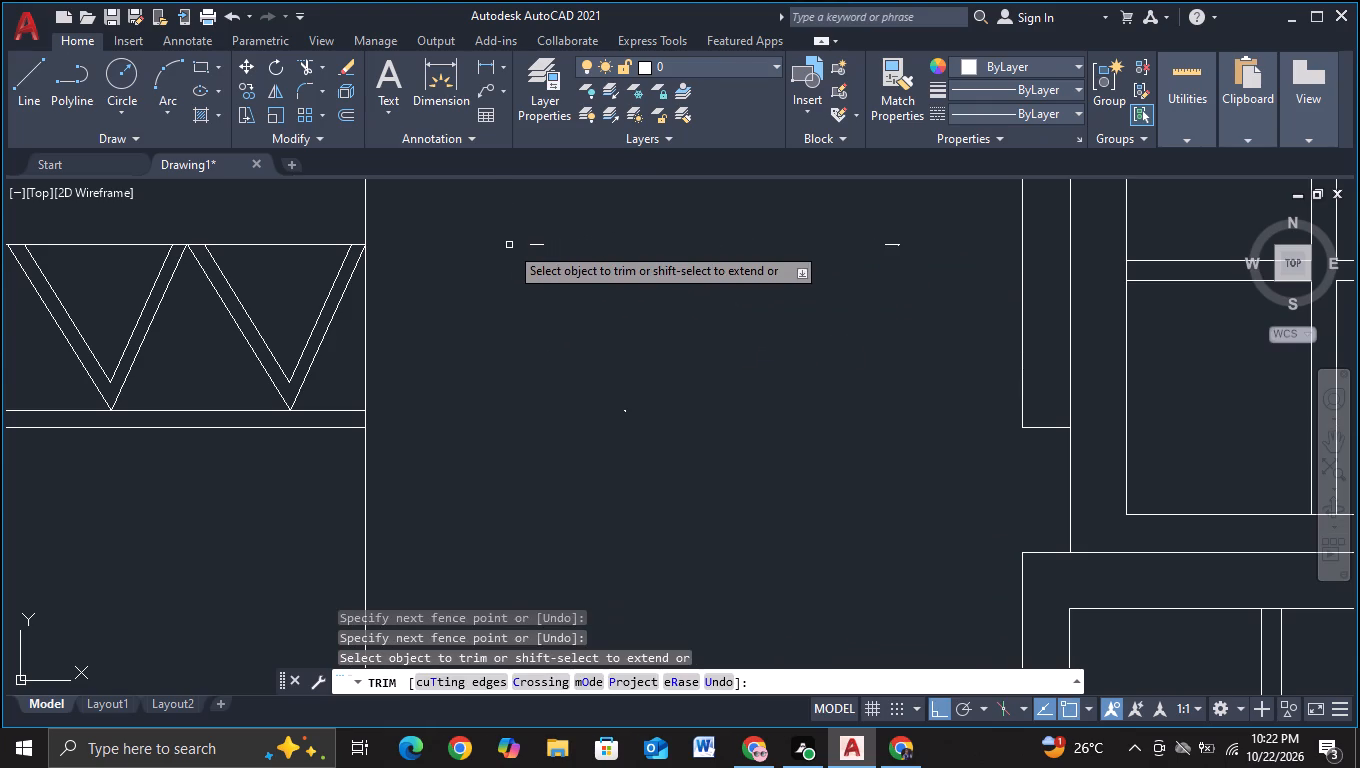
{"action": "left_click_drag", "start_coordinate": [538, 223], "coordinate": [543, 308]}
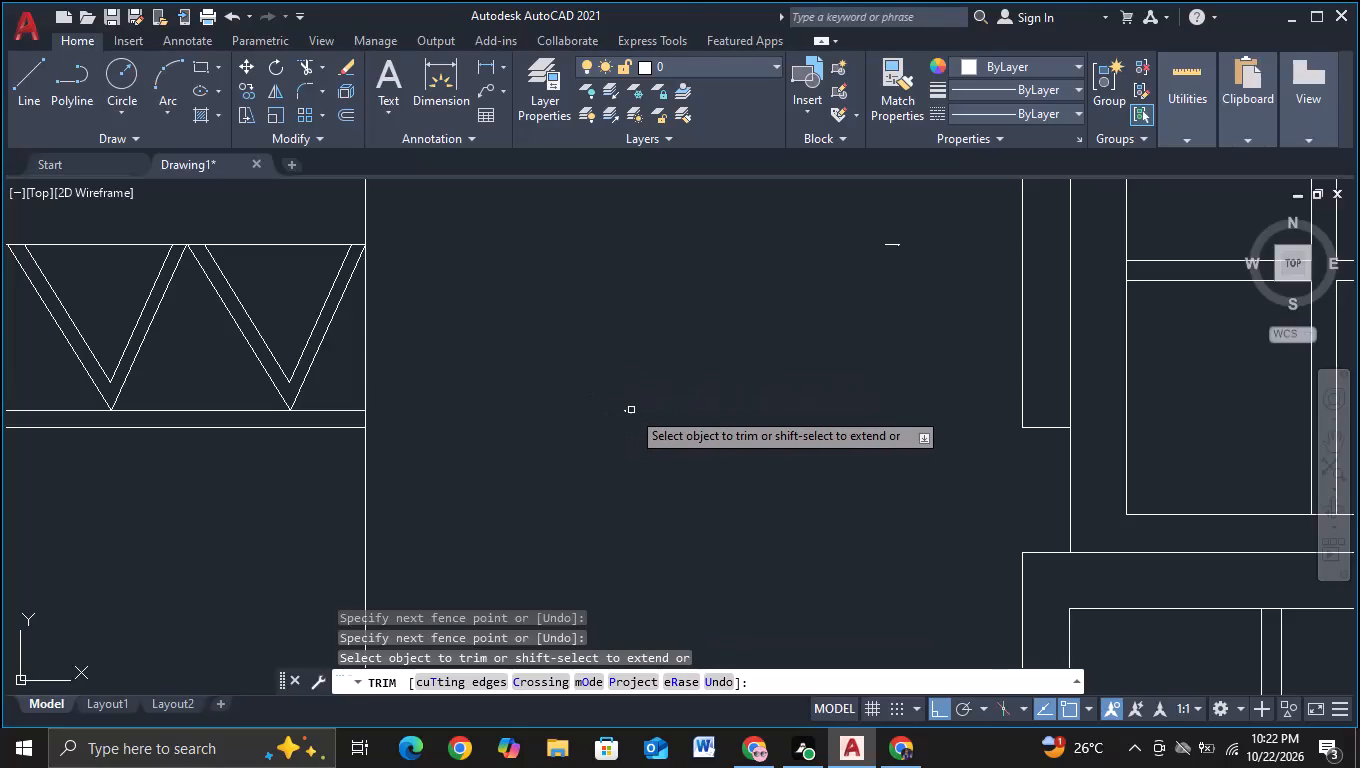
{"action": "triple_click", "coordinate": [625, 409]}
{"action": "left_click", "coordinate": [625, 413]}
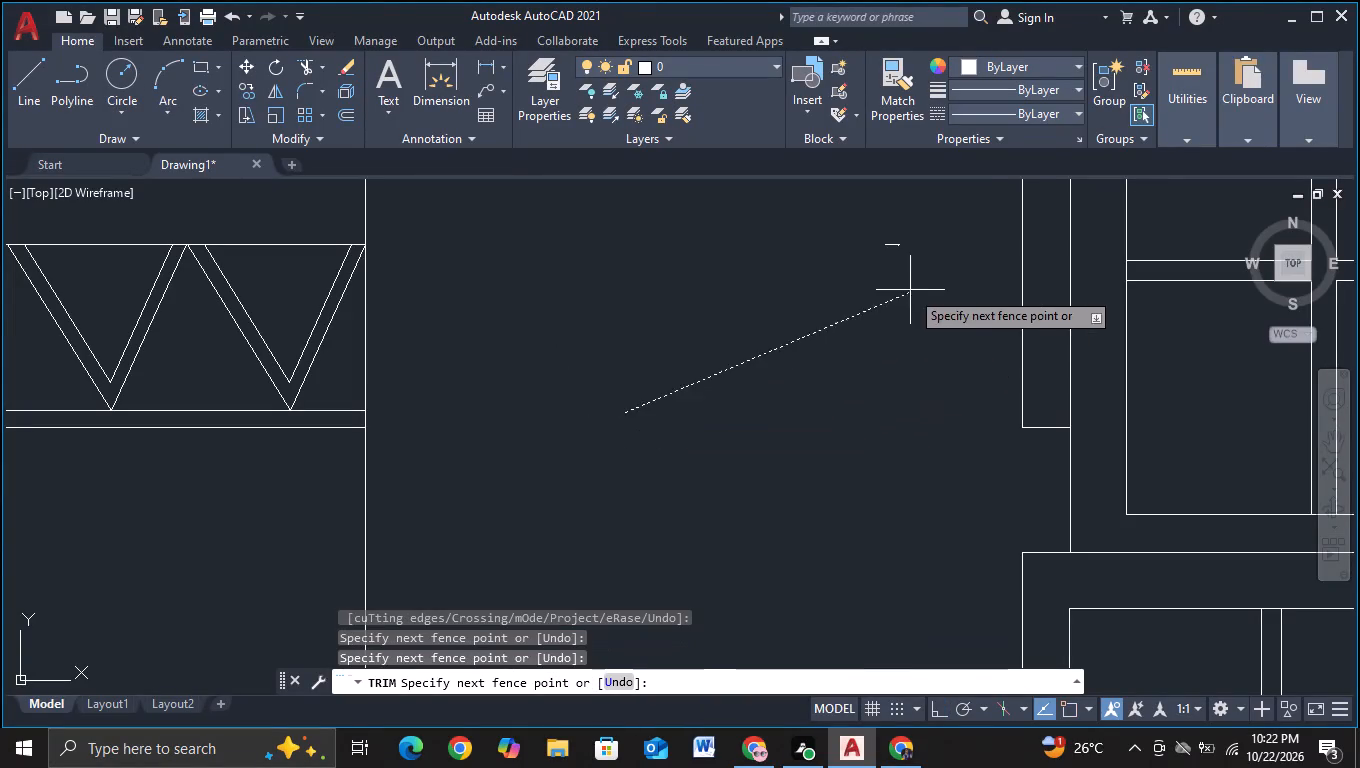
{"action": "left_click", "coordinate": [917, 231]}
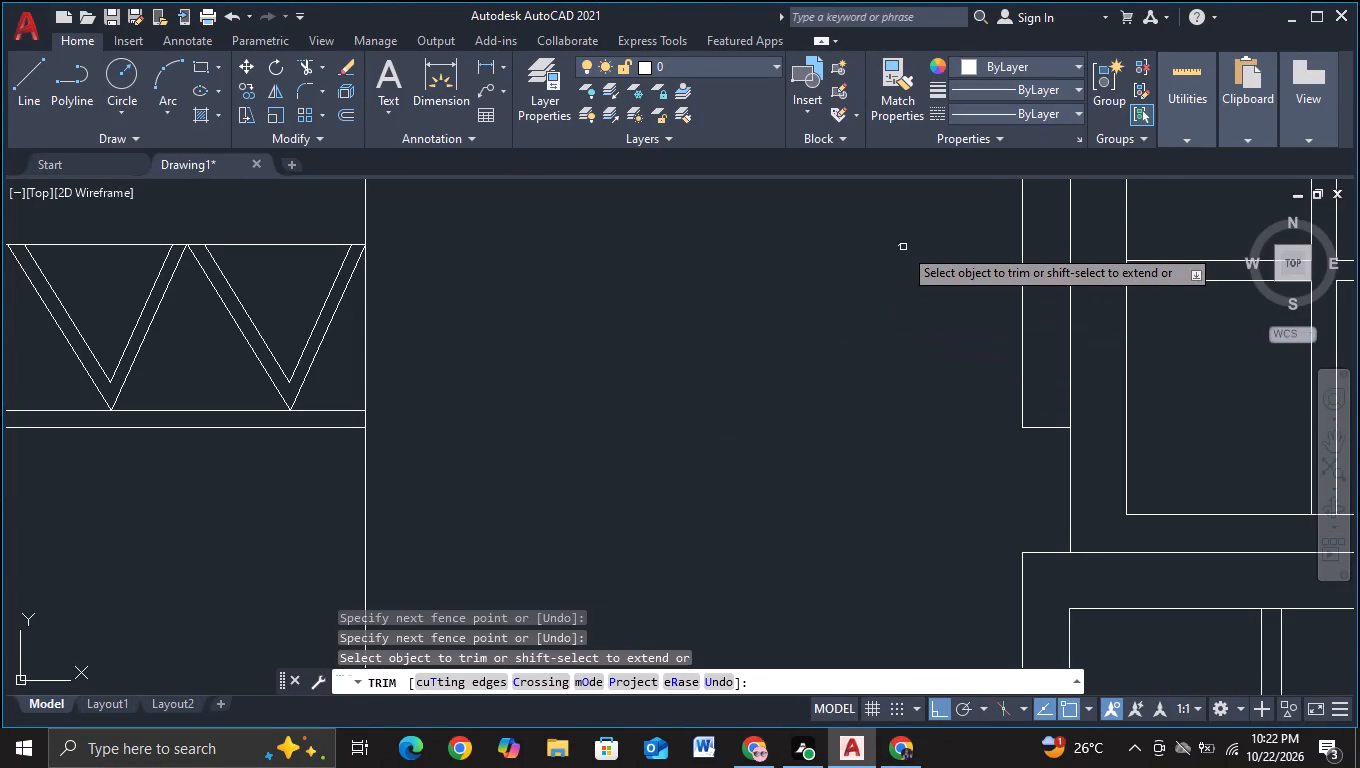
{"action": "left_click", "coordinate": [901, 244]}
{"action": "key", "text": "Escape"}
Erase the tiny leftover bottom-chord speck of the lower truss in the gap beside the vertical line.
{"action": "scroll", "coordinate": [880, 289], "scroll_direction": "down", "scroll_amount": 2}
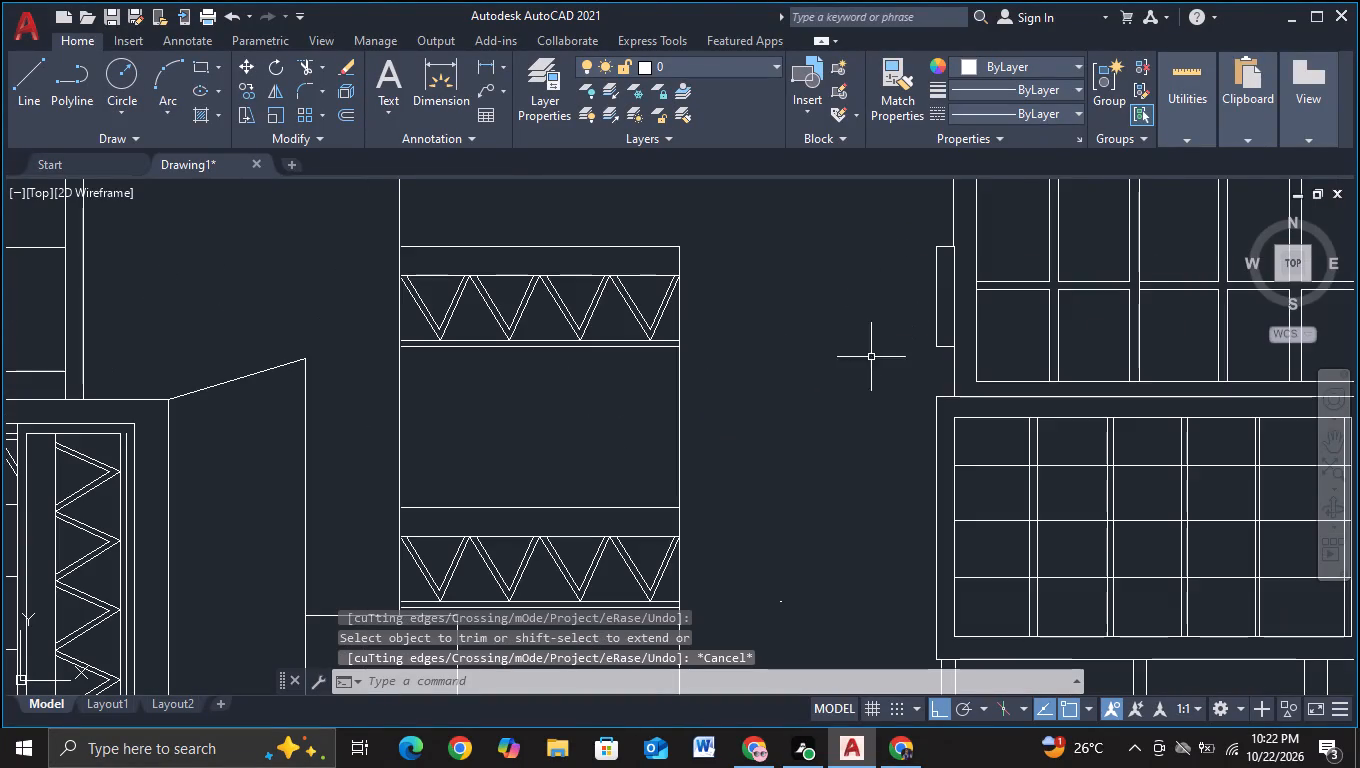
{"action": "middle_click_drag", "start_coordinate": [855, 394], "coordinate": [858, 308]}
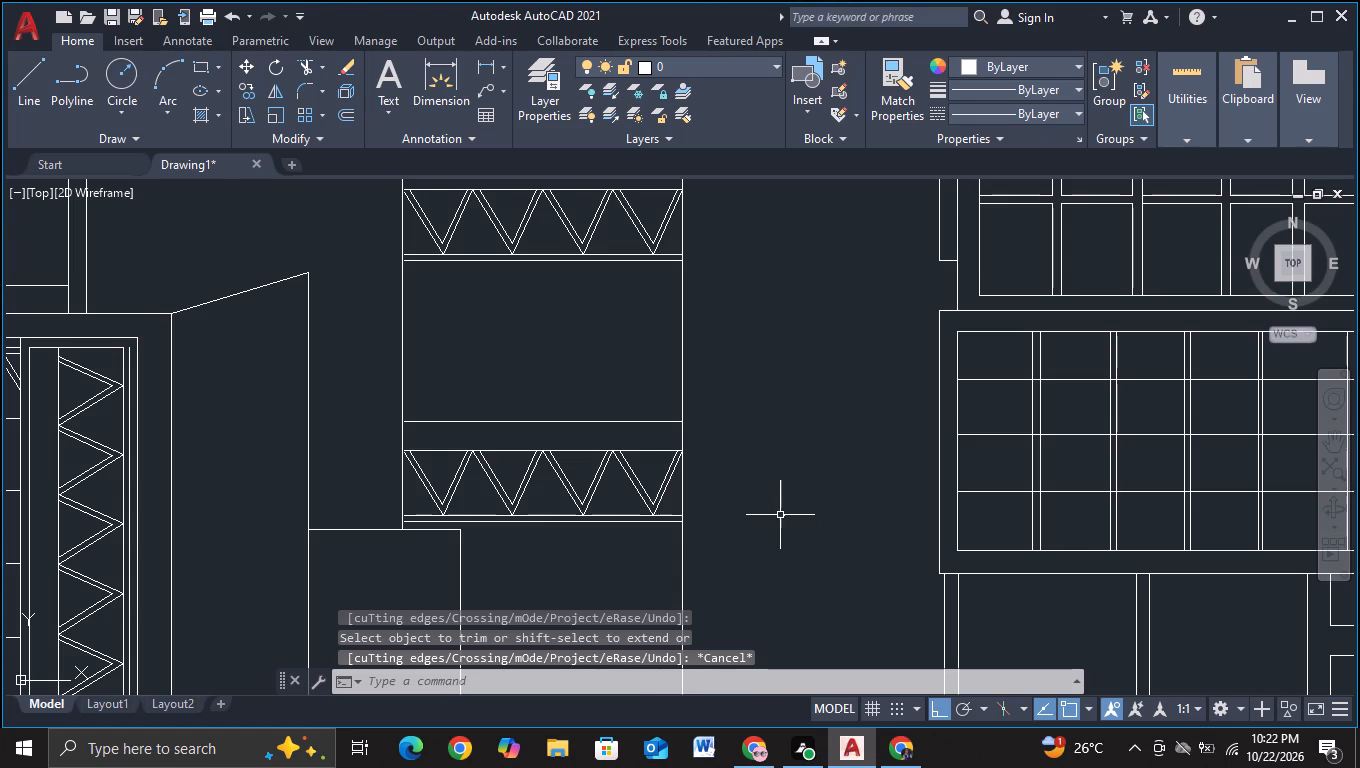
{"action": "left_click", "coordinate": [780, 515]}
{"action": "left_click", "coordinate": [785, 518]}
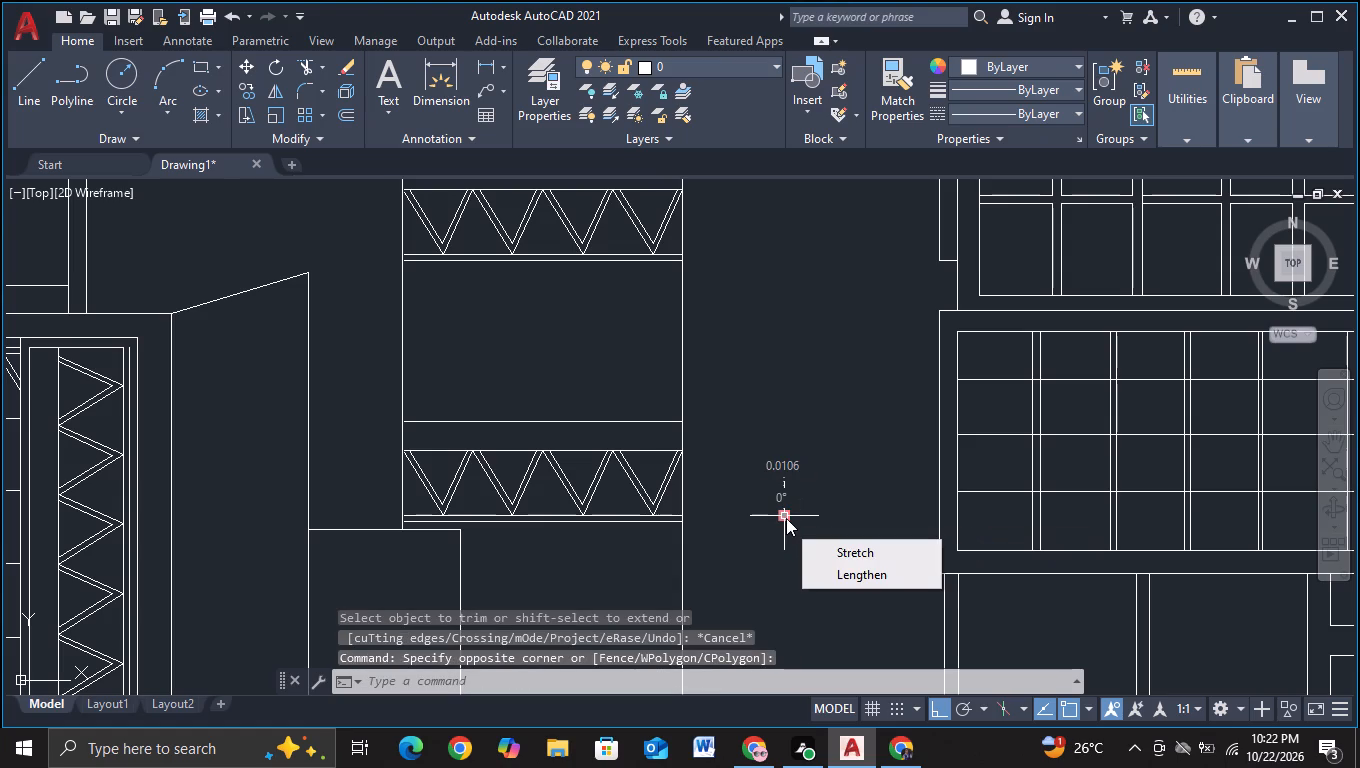
{"action": "key", "text": "Delete"}
{"action": "key", "text": "Escape"}
{"action": "key", "text": "Escape"}
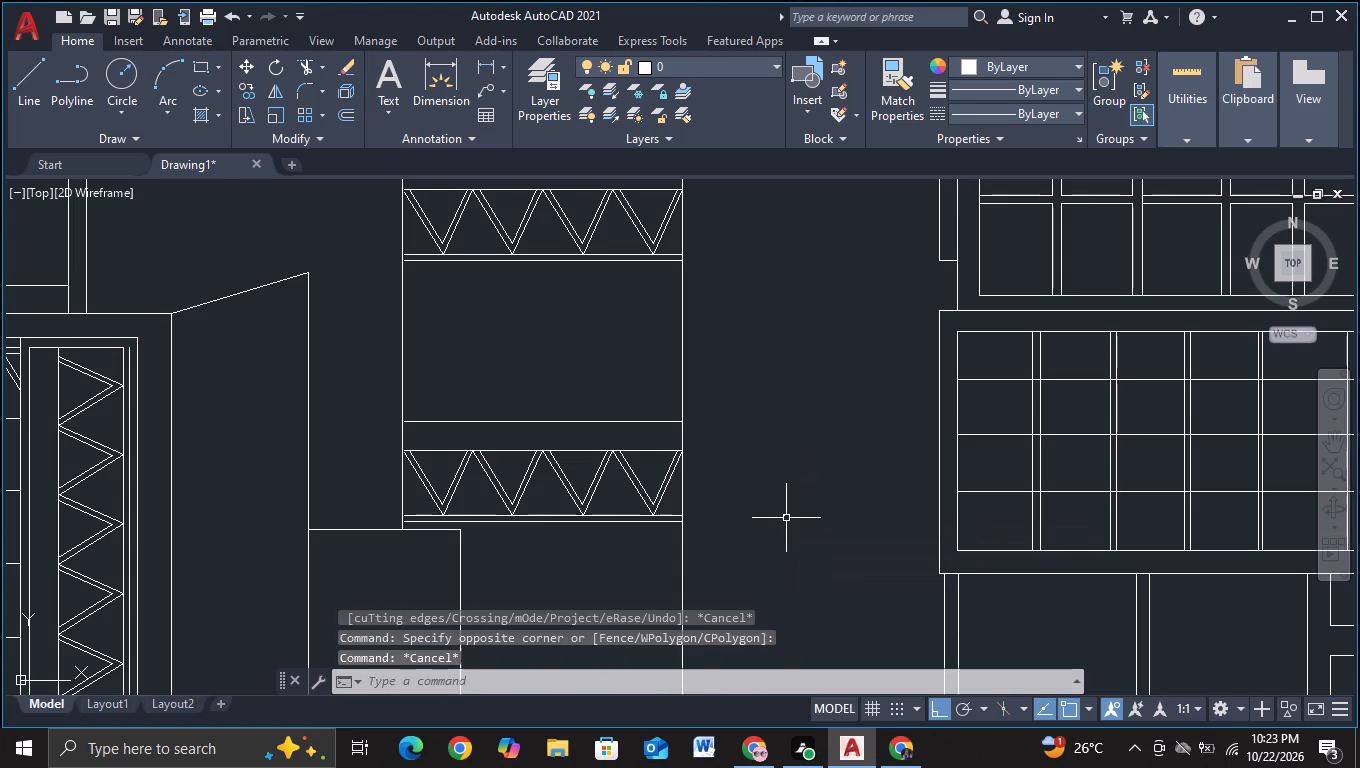
{"action": "key", "text": "Delete"}
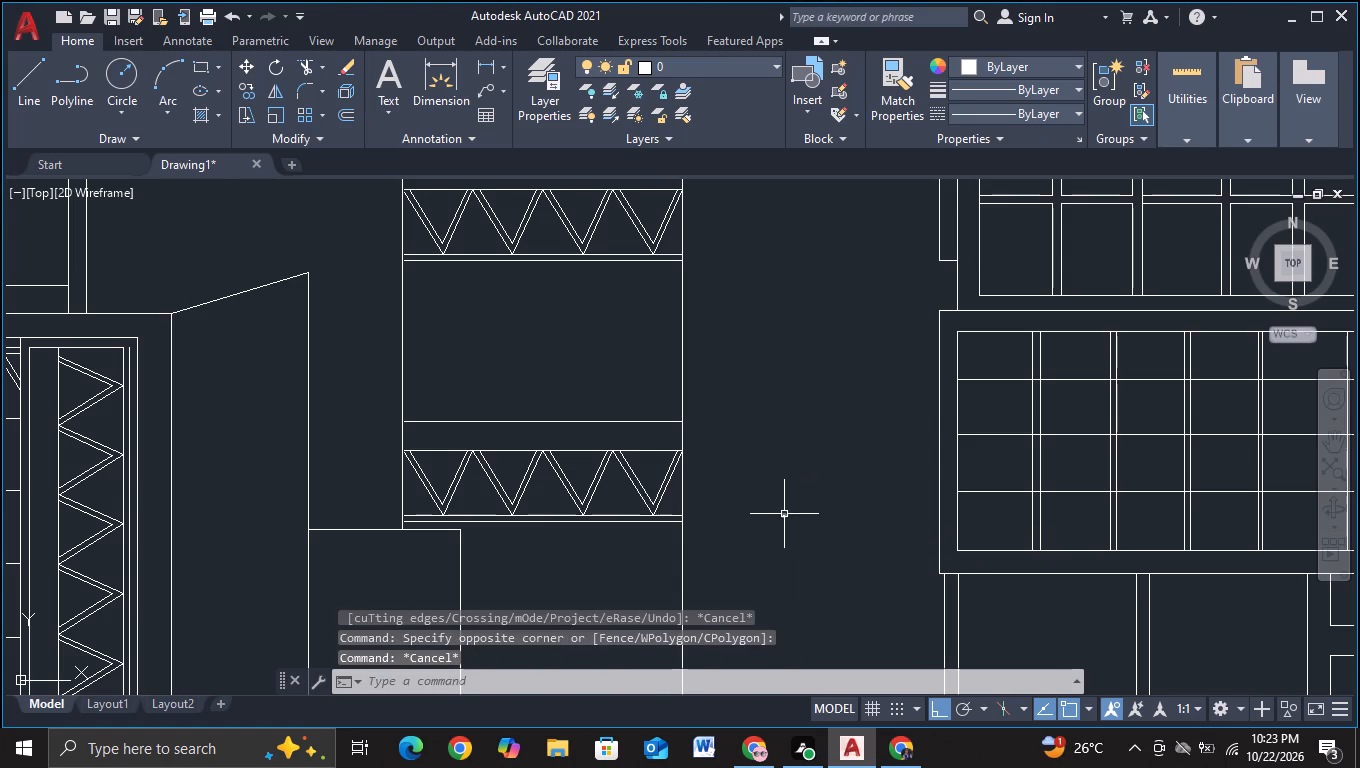
{"action": "left_click", "coordinate": [784, 516]}
{"action": "key", "text": "Delete"}
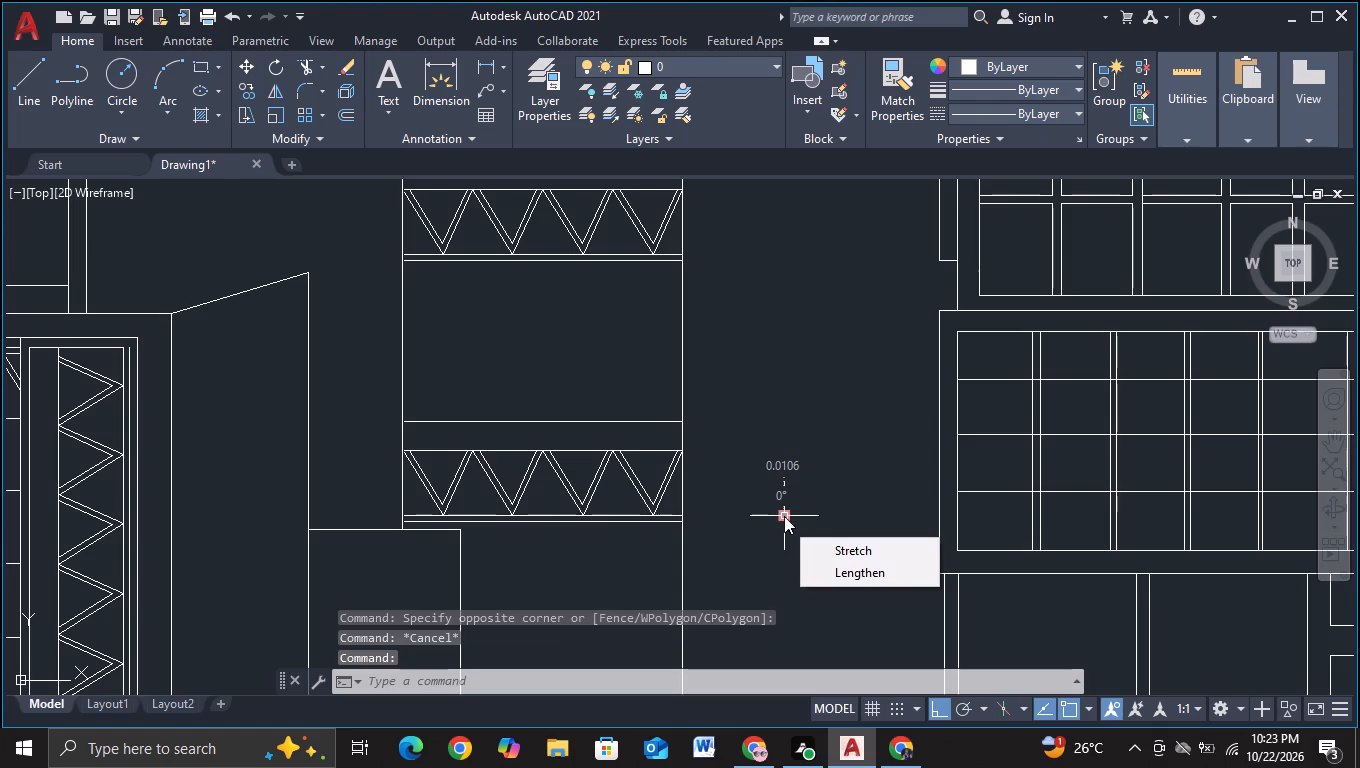
{"action": "scroll", "coordinate": [784, 516], "scroll_direction": "down", "scroll_amount": 3}
{"action": "key", "text": "Delete"}
{"action": "key", "text": "Delete"}
{"action": "key", "text": "BackSpace"}
{"action": "key", "text": "Delete"}
{"action": "key", "text": "Delete"}
{"action": "key", "text": "Delete"}
{"action": "key", "text": "Delete"}
{"action": "key", "text": "Delete"}
{"action": "key", "text": "BackSpace"}
{"action": "key", "text": "Delete"}
{"action": "key", "text": "Delete"}
{"action": "key", "text": "Delete"}
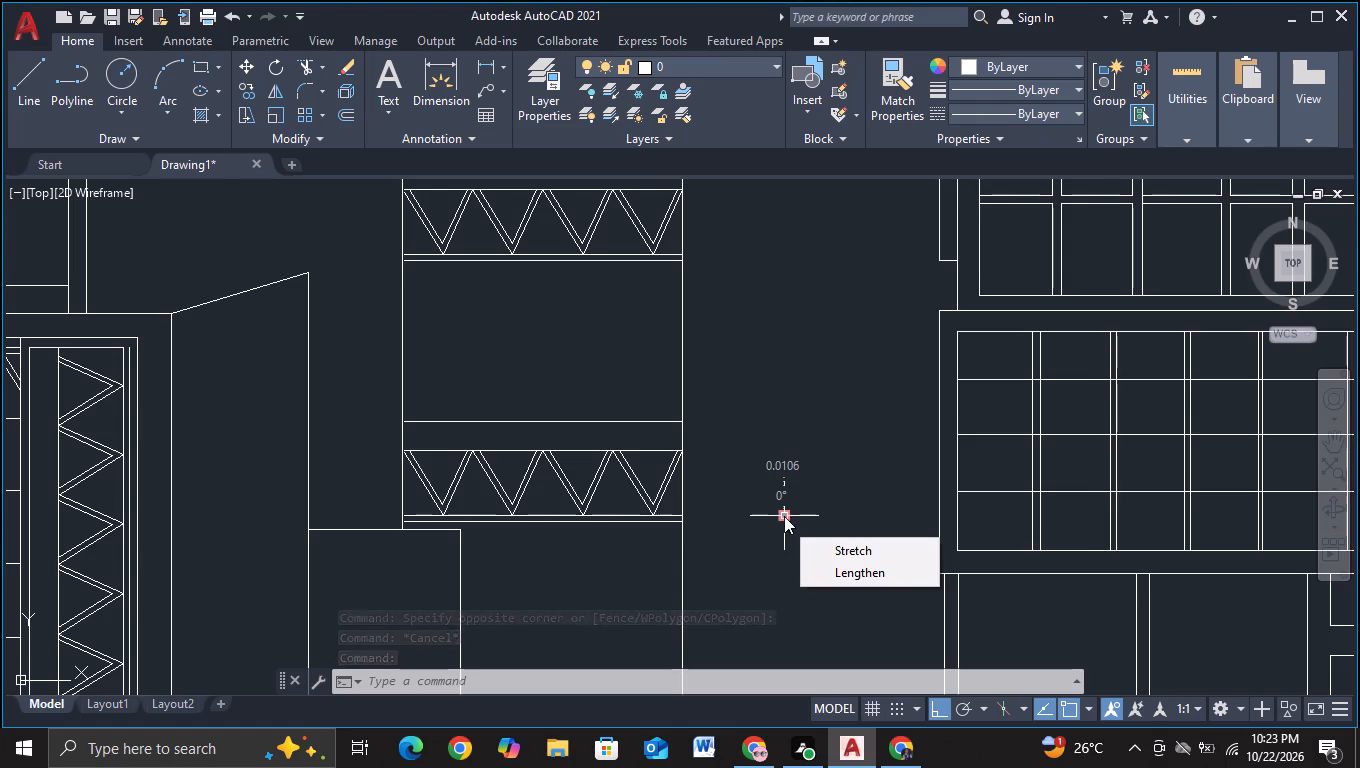
{"action": "key", "text": "Escape"}
{"action": "key", "text": "Delete"}
{"action": "key", "text": "Delete"}
{"action": "key", "text": "Delete"}
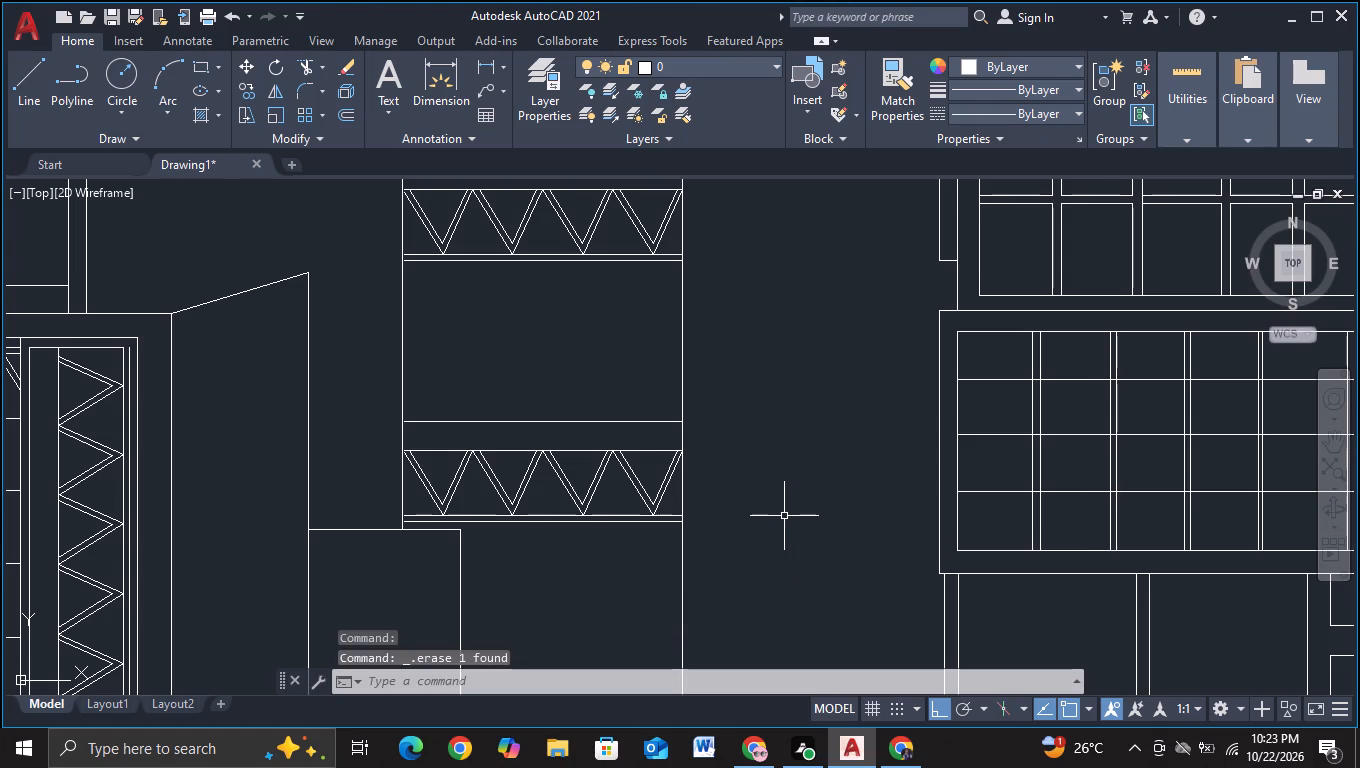
Move the entire right-hand building horizontally about 23 units toward the shortened trusses, with object snap off, so it meets their ends.
{"action": "scroll", "coordinate": [842, 478], "scroll_direction": "down", "scroll_amount": 1}
{"action": "middle_click", "coordinate": [841, 480]}
{"action": "scroll", "coordinate": [820, 452], "scroll_direction": "down", "scroll_amount": 3}
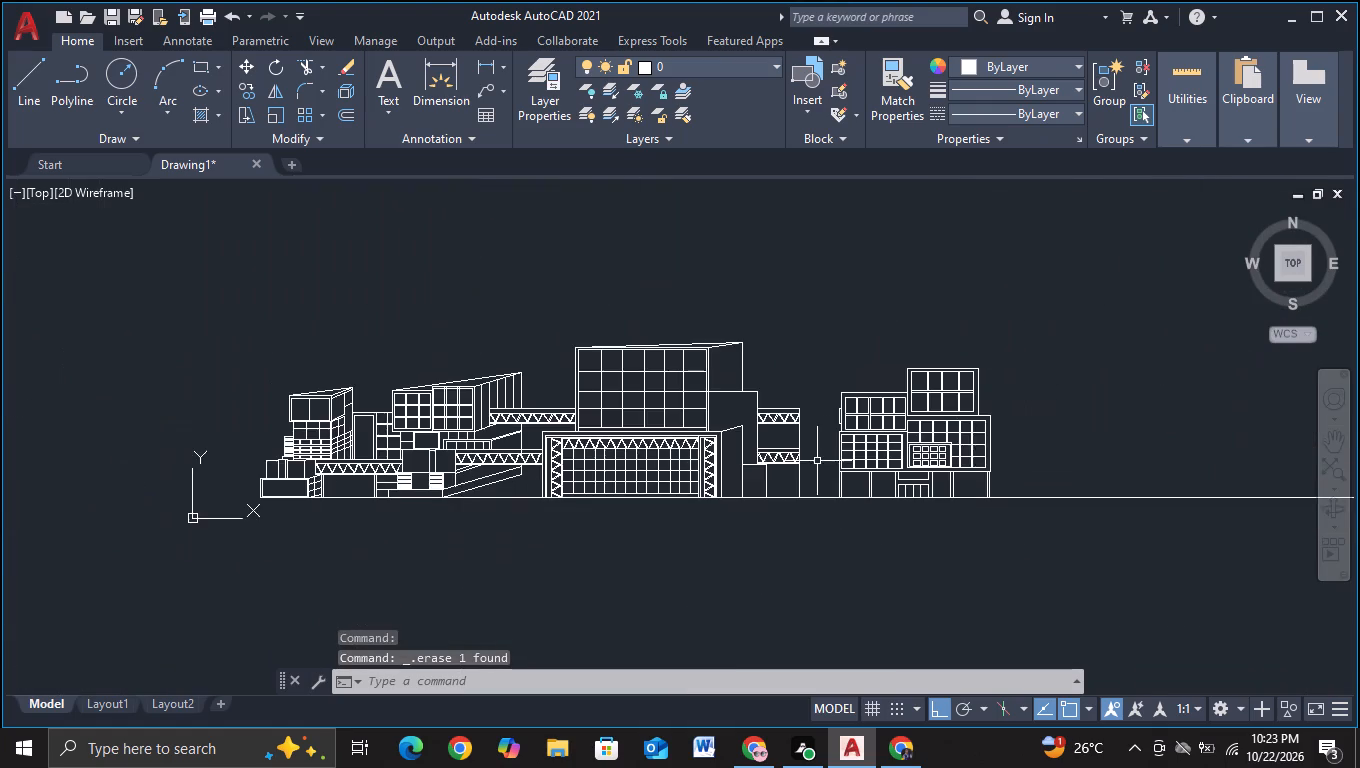
{"action": "middle_click_drag", "start_coordinate": [817, 461], "coordinate": [783, 436]}
{"action": "left_click", "coordinate": [791, 332]}
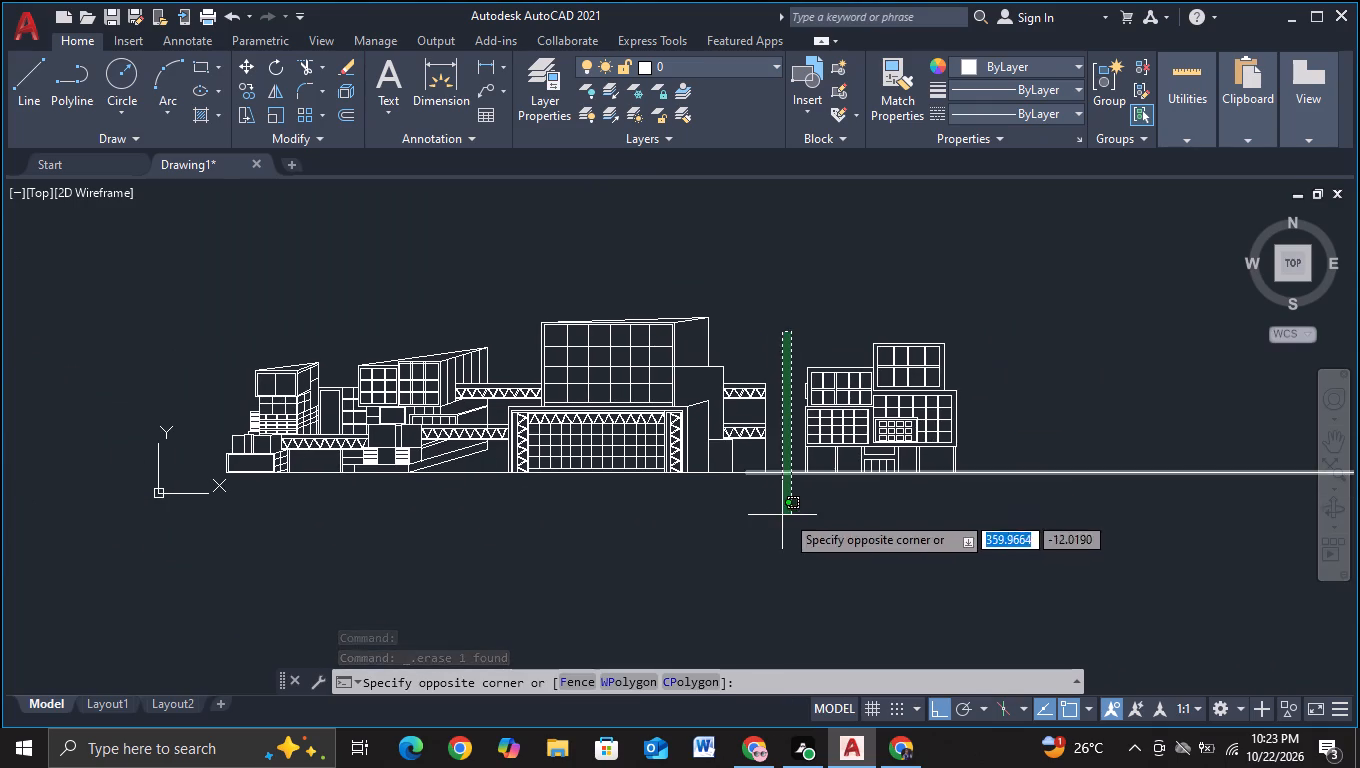
{"action": "left_click", "coordinate": [972, 514]}
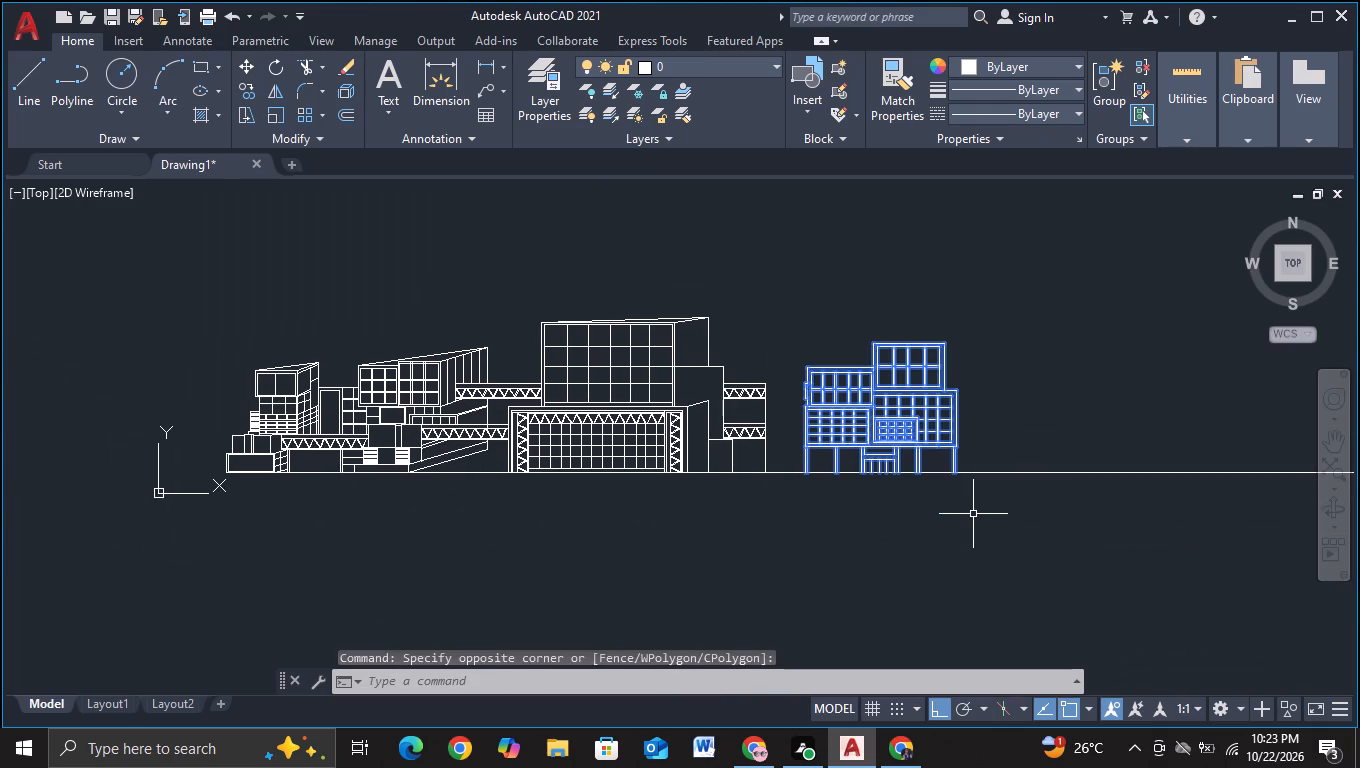
{"action": "key", "text": "m"}
{"action": "left_click", "coordinate": [1067, 565]}
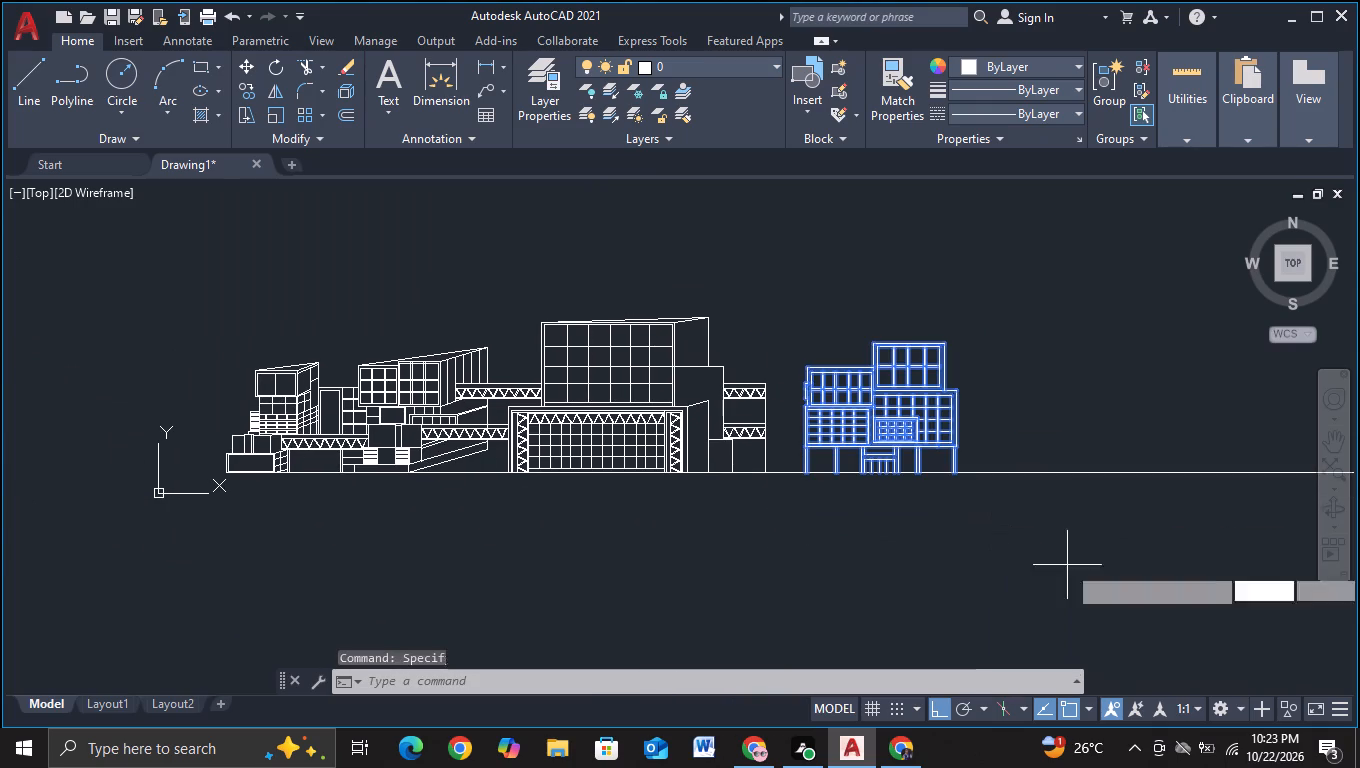
{"action": "left_click_drag", "start_coordinate": [937, 430], "coordinate": [941, 402]}
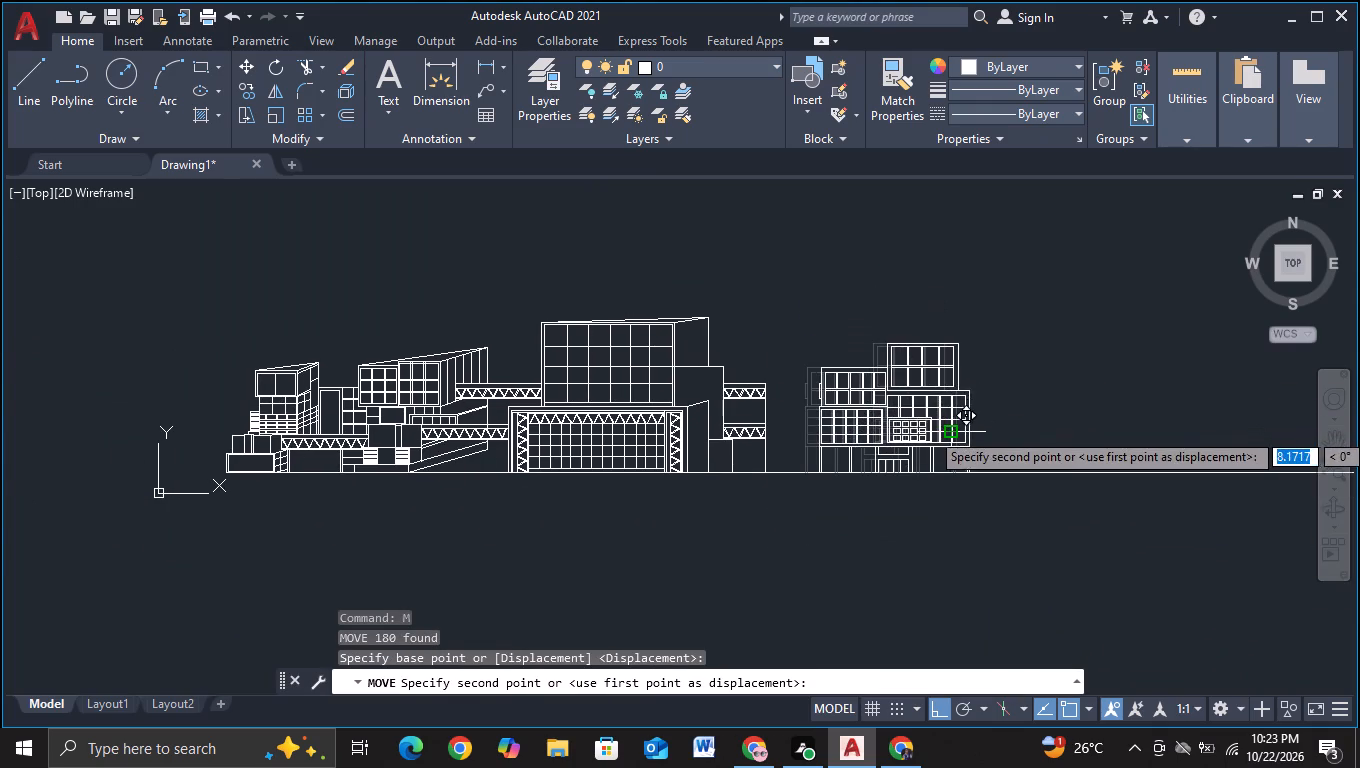
{"action": "scroll", "coordinate": [955, 431], "scroll_direction": "up", "scroll_amount": 1}
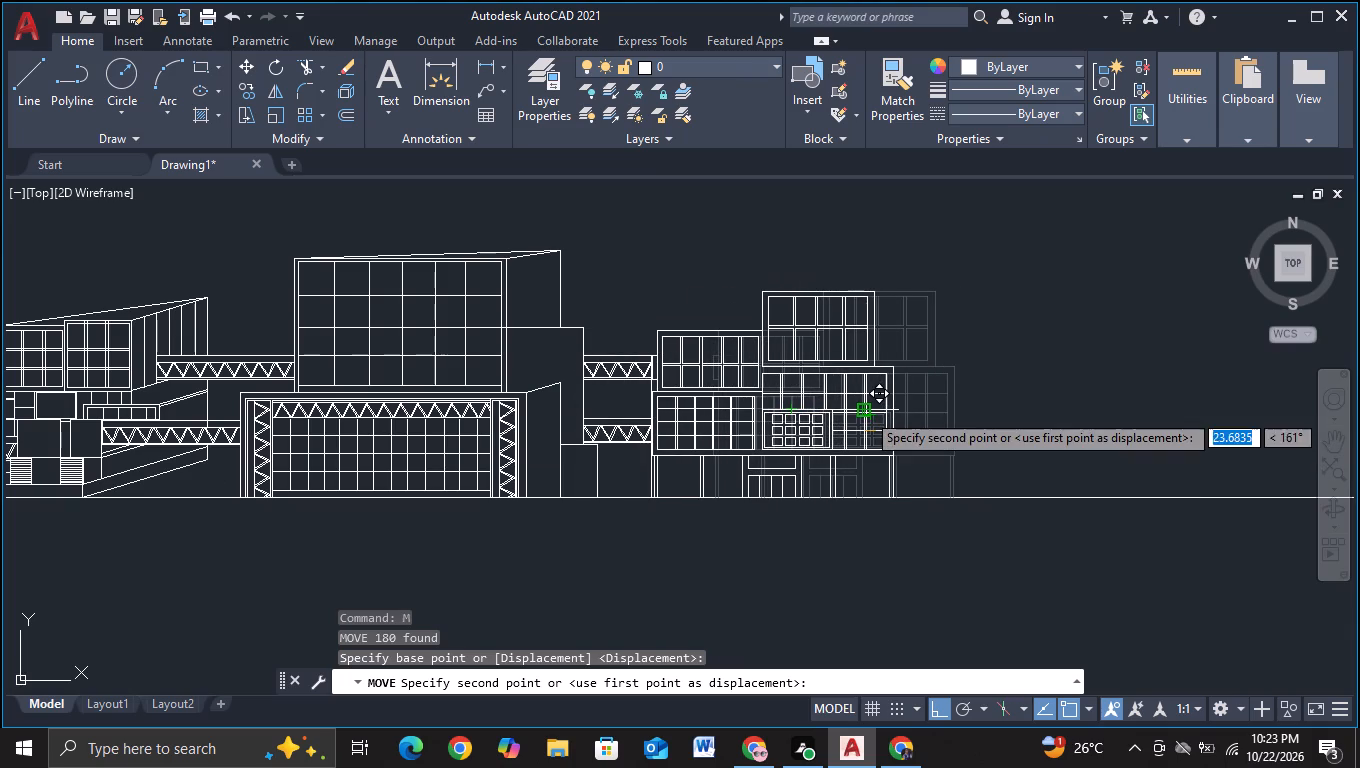
{"action": "key", "text": "F3"}
{"action": "scroll", "coordinate": [866, 412], "scroll_direction": "up", "scroll_amount": 1}
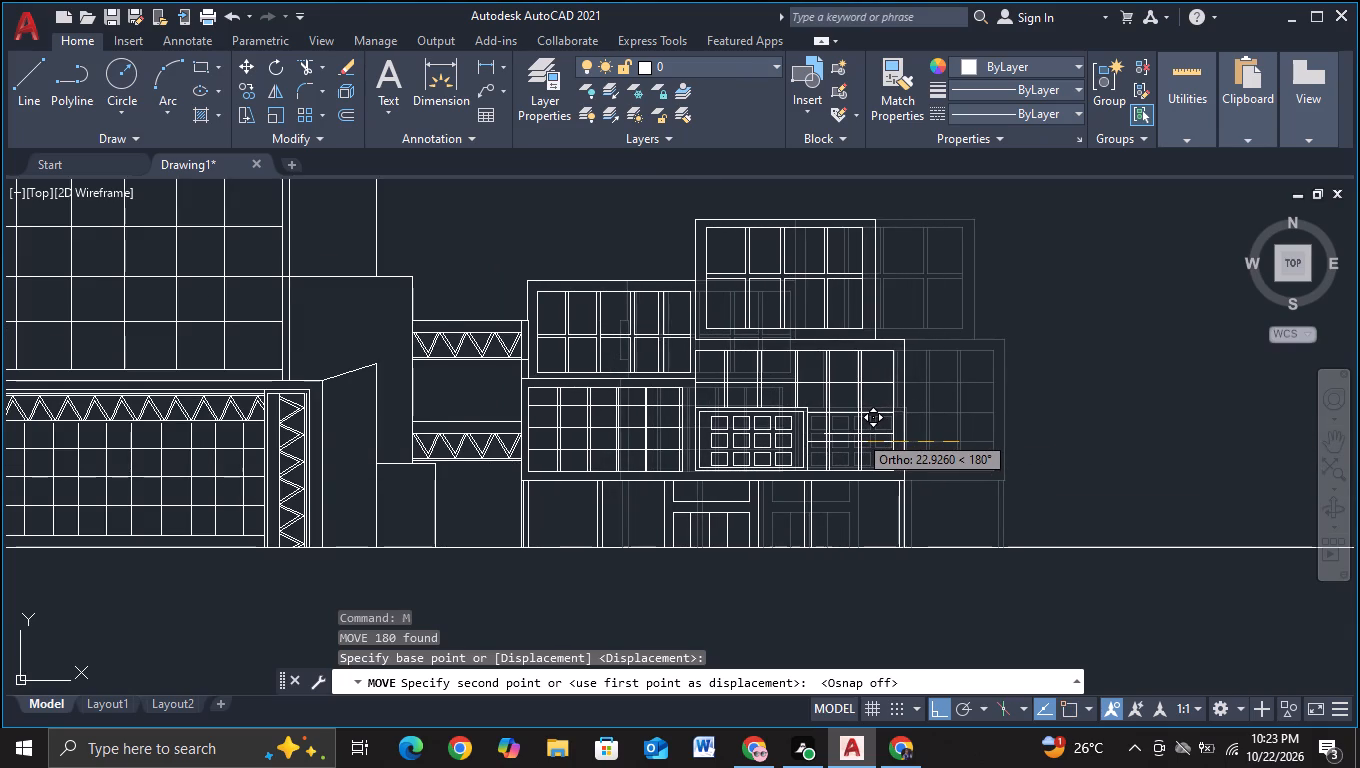
{"action": "scroll", "coordinate": [858, 434], "scroll_direction": "up", "scroll_amount": 2}
{"action": "middle_click_drag", "start_coordinate": [858, 434], "coordinate": [1124, 391]}
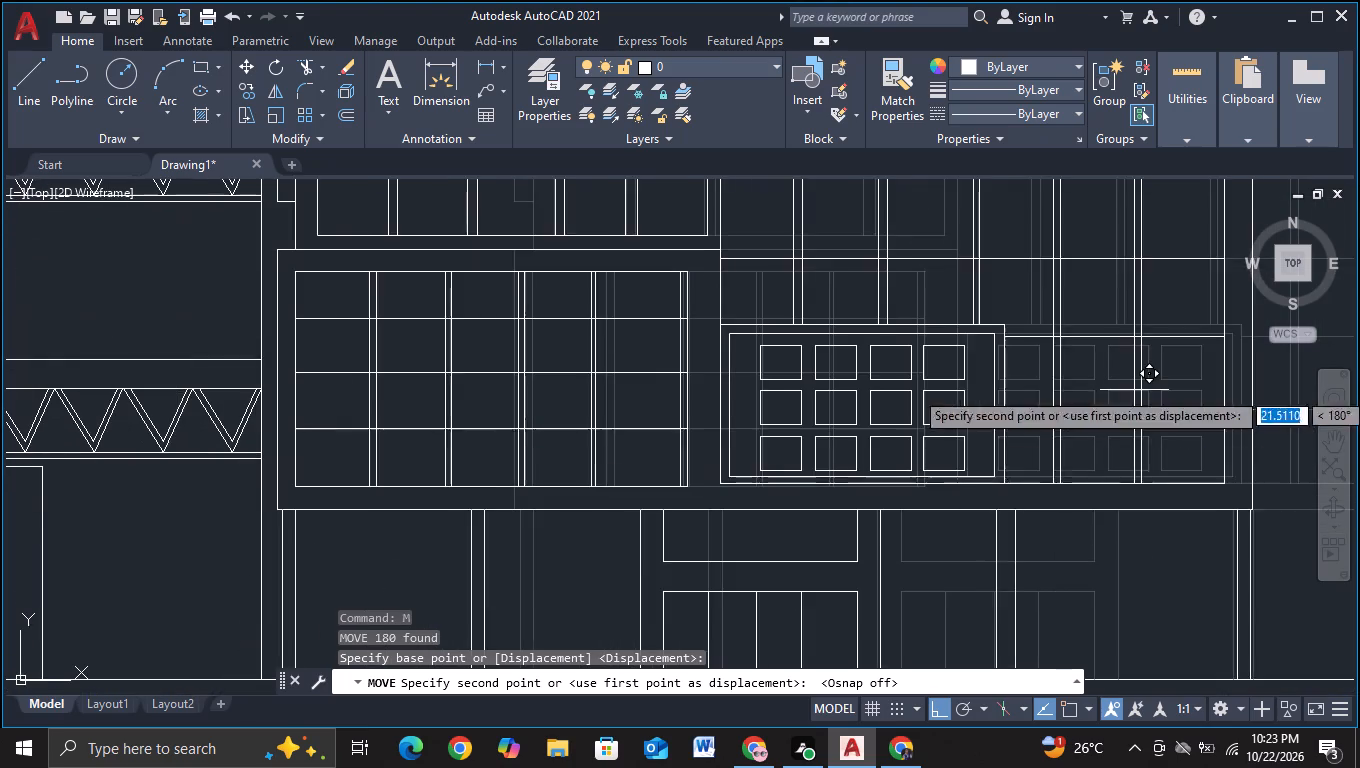
{"action": "scroll", "coordinate": [1139, 397], "scroll_direction": "down", "scroll_amount": 2}
{"action": "middle_click_drag", "start_coordinate": [1089, 403], "coordinate": [1103, 403]}
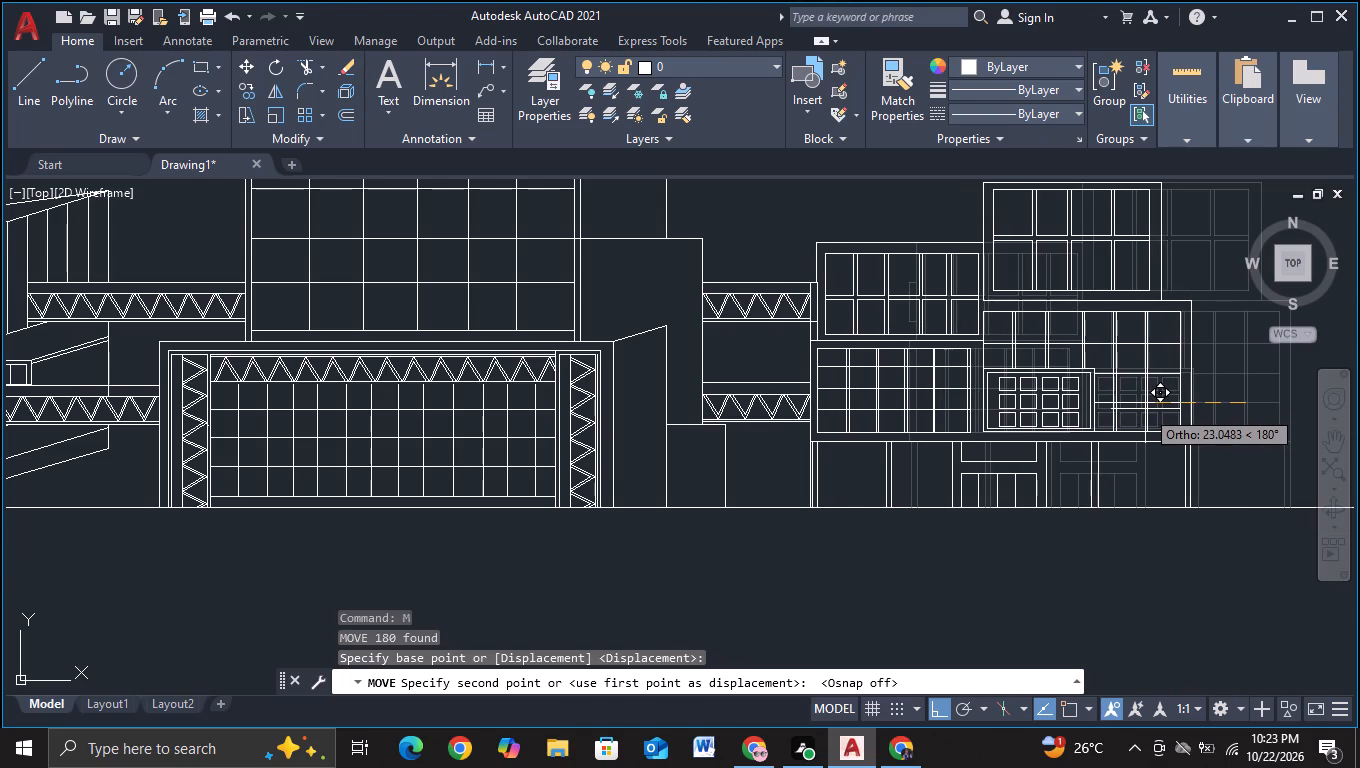
{"action": "left_click", "coordinate": [1145, 409]}
Erase the two collinear vertical line segments at the truss ends that double the moved building's left edge.
{"action": "scroll", "coordinate": [1145, 409], "scroll_direction": "down", "scroll_amount": 2}
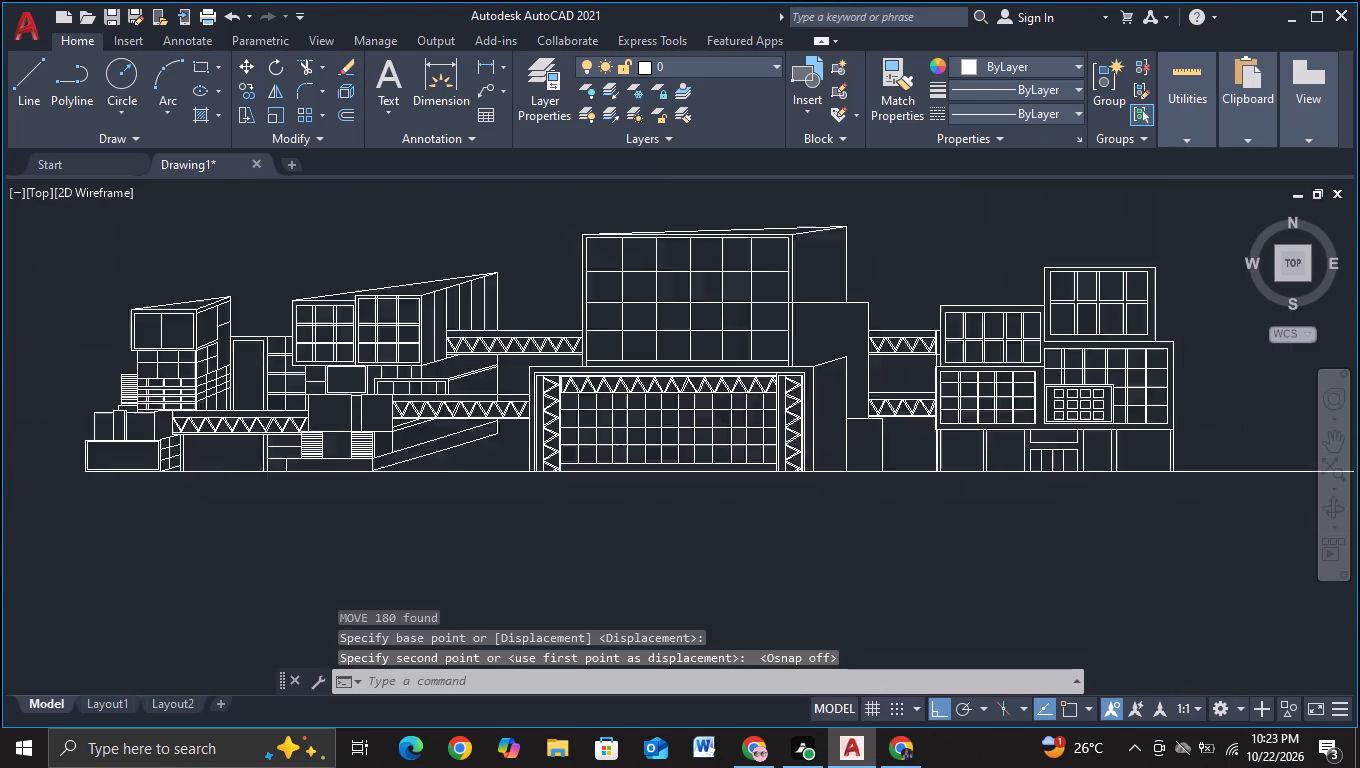
{"action": "middle_click_drag", "start_coordinate": [1134, 492], "coordinate": [631, 528]}
{"action": "middle_click_drag", "start_coordinate": [706, 553], "coordinate": [697, 488]}
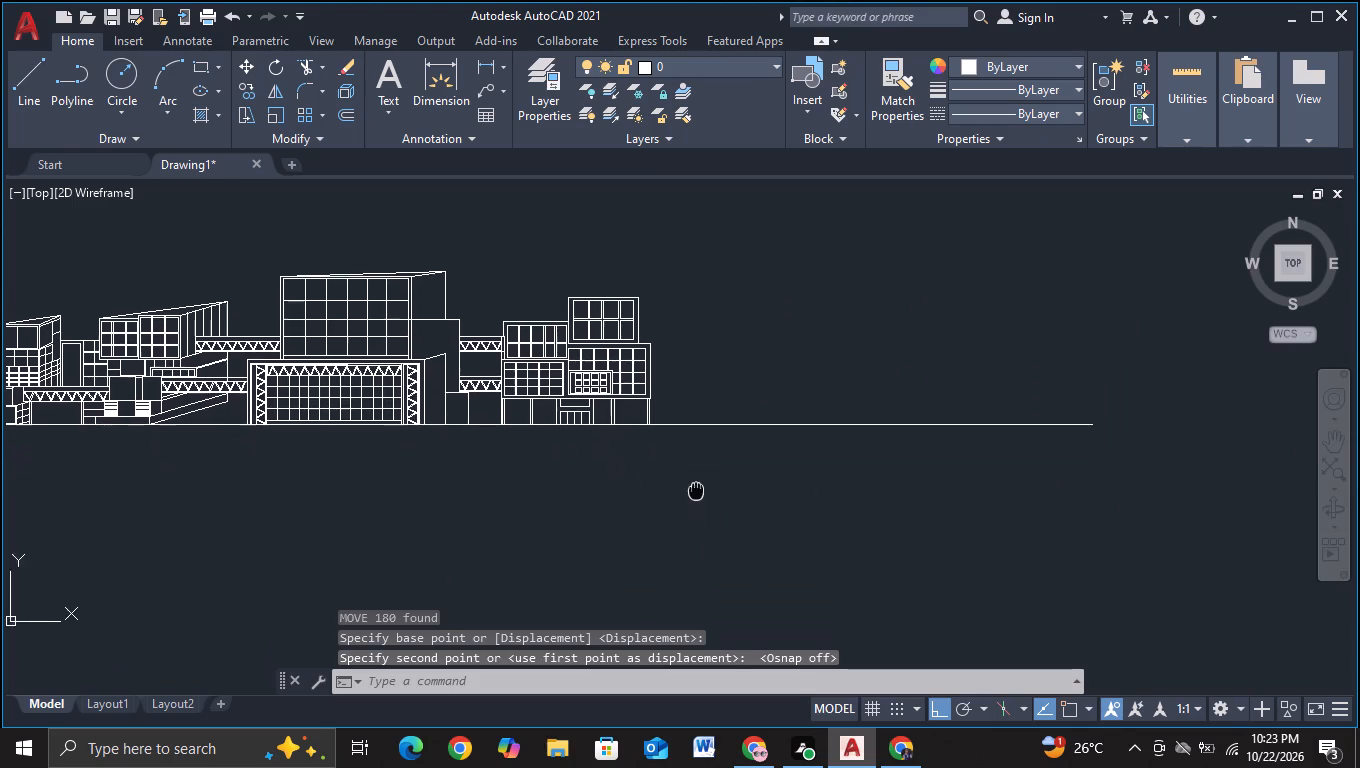
{"action": "middle_click_drag", "start_coordinate": [697, 488], "coordinate": [697, 487]}
{"action": "scroll", "coordinate": [560, 503], "scroll_direction": "up", "scroll_amount": 1}
{"action": "middle_click_drag", "start_coordinate": [492, 448], "coordinate": [578, 543]}
{"action": "scroll", "coordinate": [463, 467], "scroll_direction": "up", "scroll_amount": 2}
{"action": "middle_click_drag", "start_coordinate": [491, 412], "coordinate": [498, 440]}
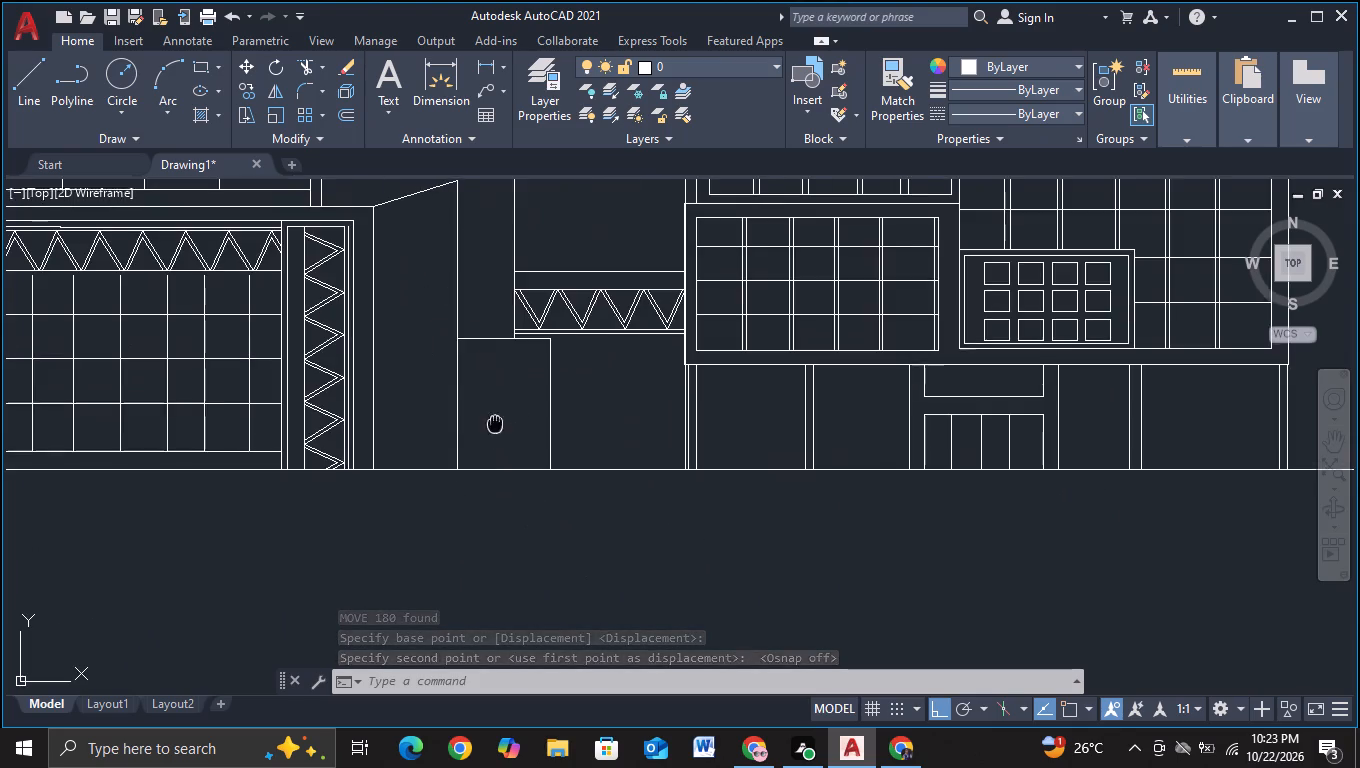
{"action": "middle_click_drag", "start_coordinate": [498, 440], "coordinate": [506, 501]}
{"action": "scroll", "coordinate": [538, 465], "scroll_direction": "up", "scroll_amount": 1}
{"action": "middle_click_drag", "start_coordinate": [625, 455], "coordinate": [647, 564]}
{"action": "scroll", "coordinate": [663, 554], "scroll_direction": "down", "scroll_amount": 1}
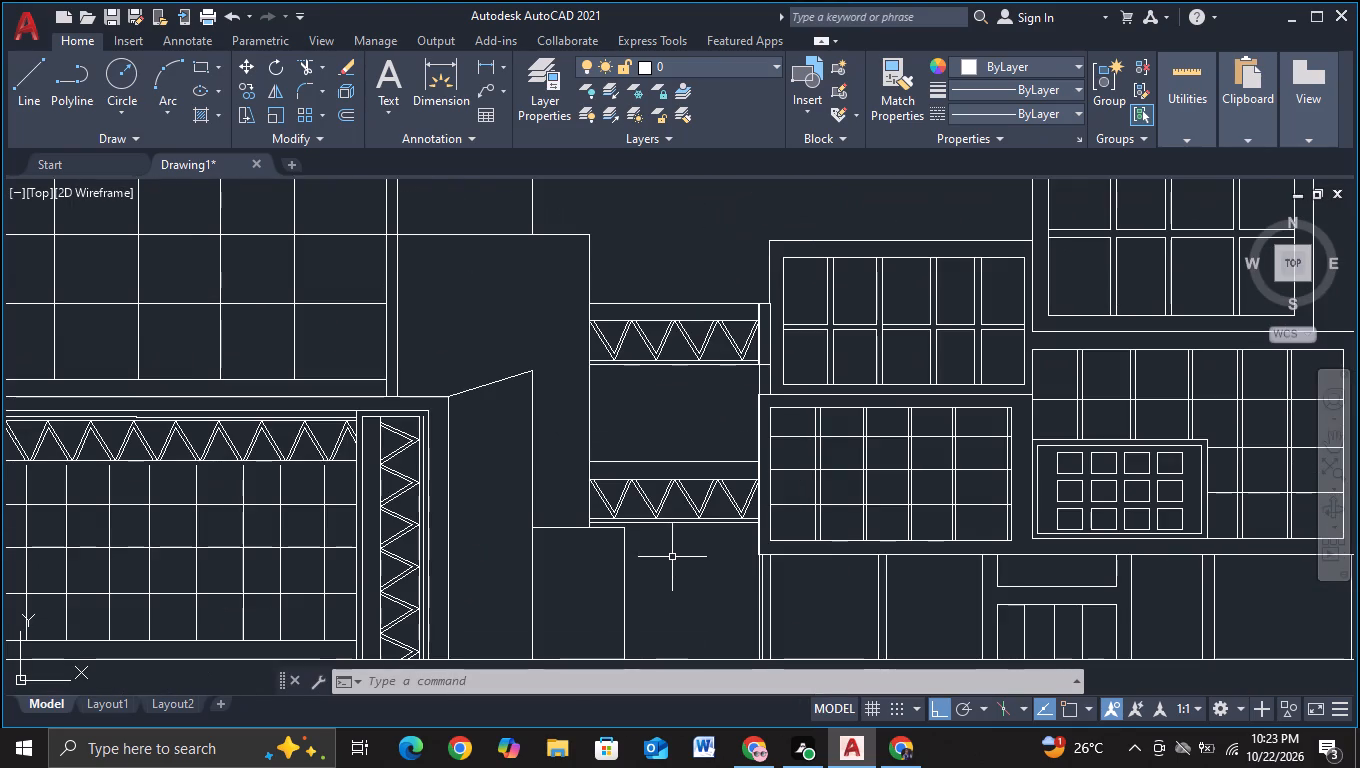
{"action": "middle_click_drag", "start_coordinate": [723, 571], "coordinate": [551, 533]}
{"action": "scroll", "coordinate": [618, 508], "scroll_direction": "up", "scroll_amount": 2}
{"action": "scroll", "coordinate": [533, 467], "scroll_direction": "up", "scroll_amount": 2}
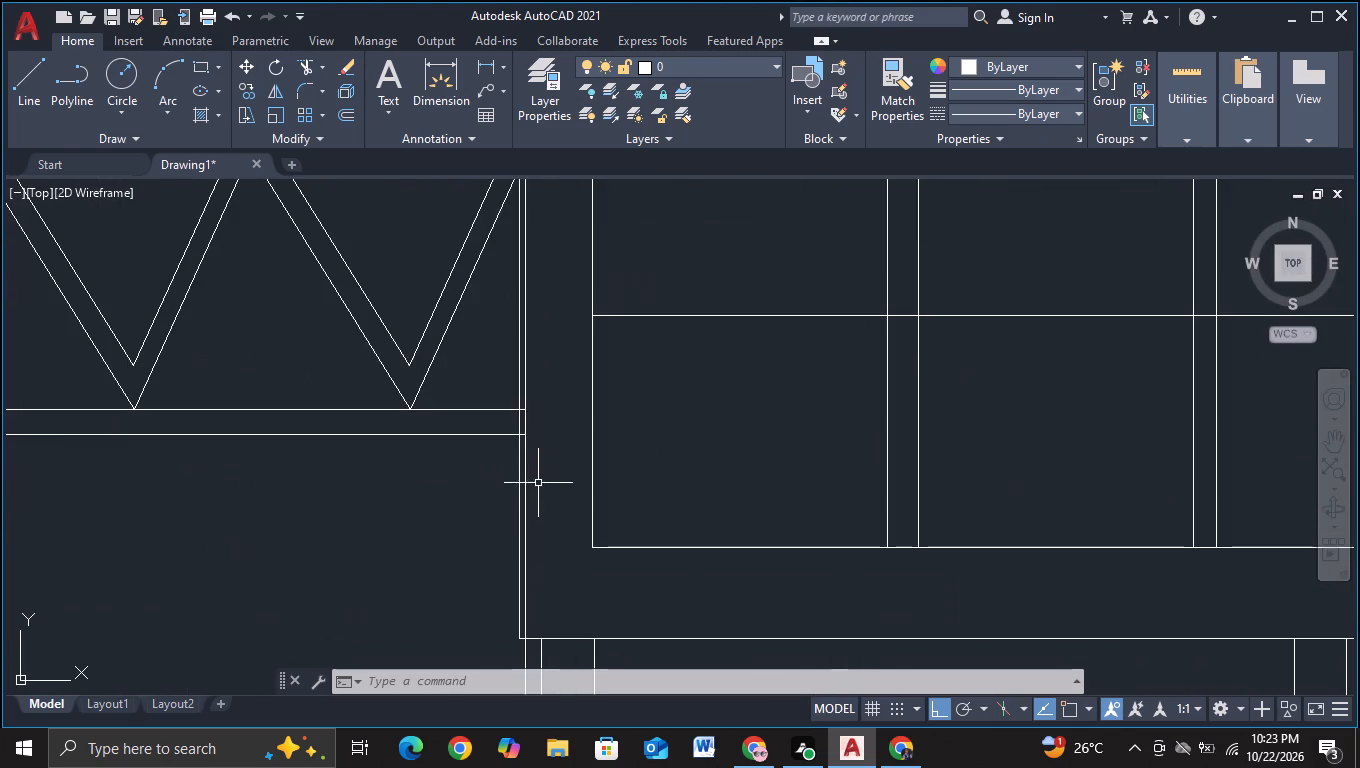
{"action": "scroll", "coordinate": [526, 511], "scroll_direction": "up", "scroll_amount": 1}
{"action": "left_click", "coordinate": [512, 474]}
{"action": "scroll", "coordinate": [550, 476], "scroll_direction": "down", "scroll_amount": 2}
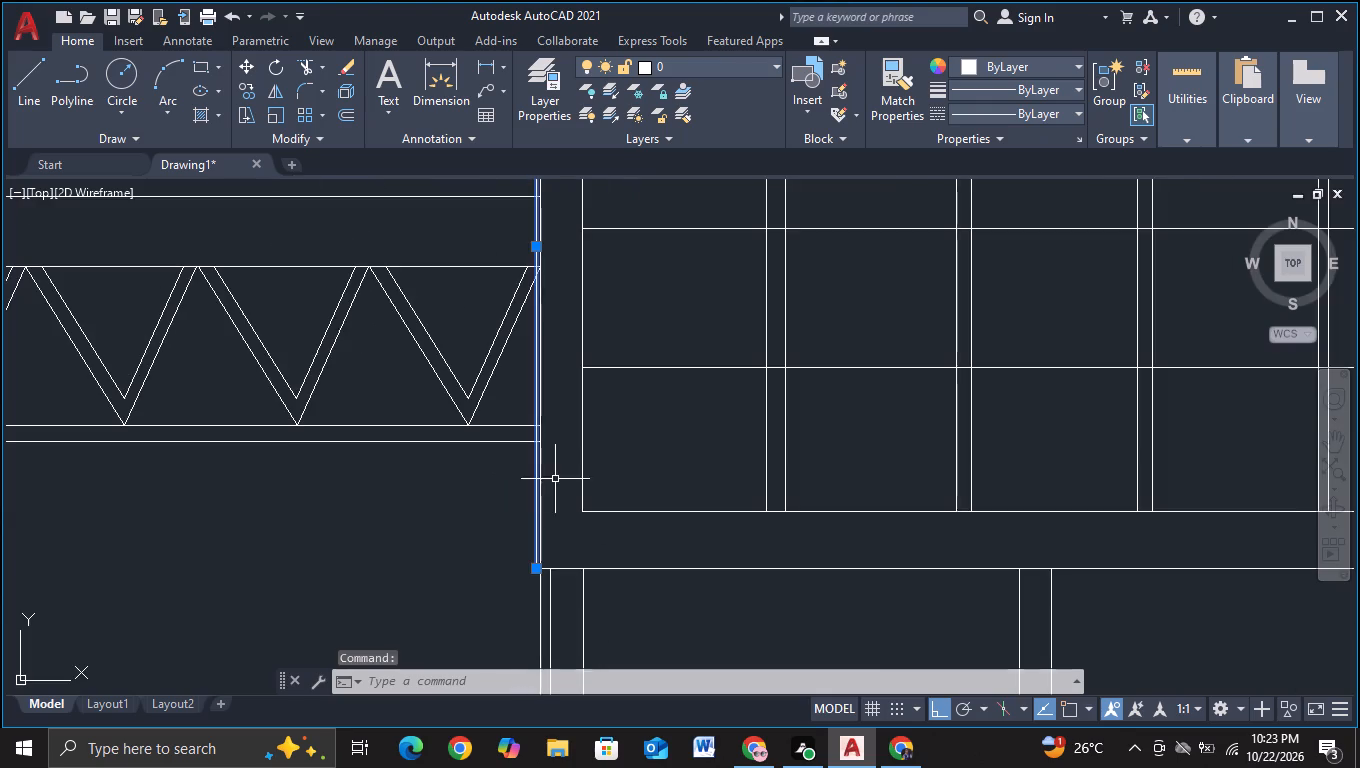
{"action": "scroll", "coordinate": [561, 482], "scroll_direction": "down", "scroll_amount": 2}
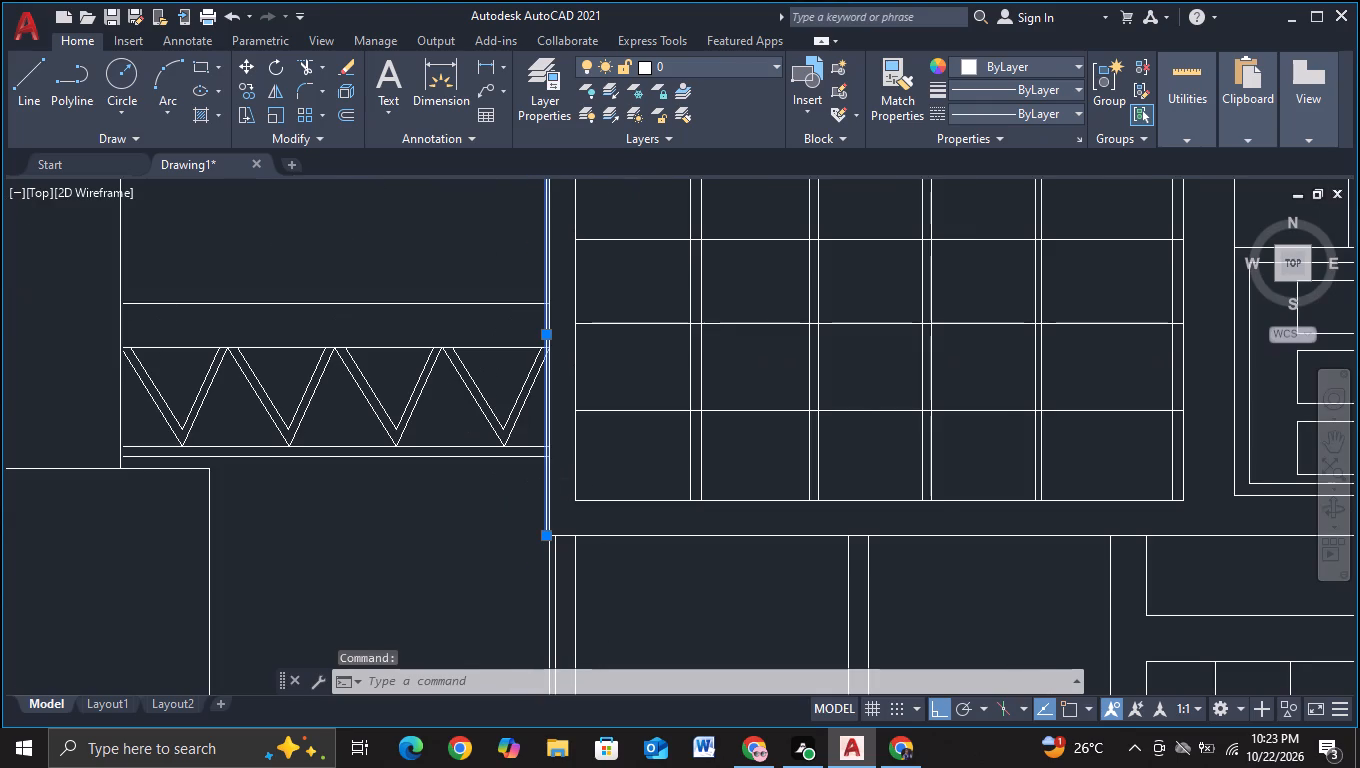
{"action": "key", "text": "Escape"}
{"action": "scroll", "coordinate": [559, 485], "scroll_direction": "up", "scroll_amount": 2}
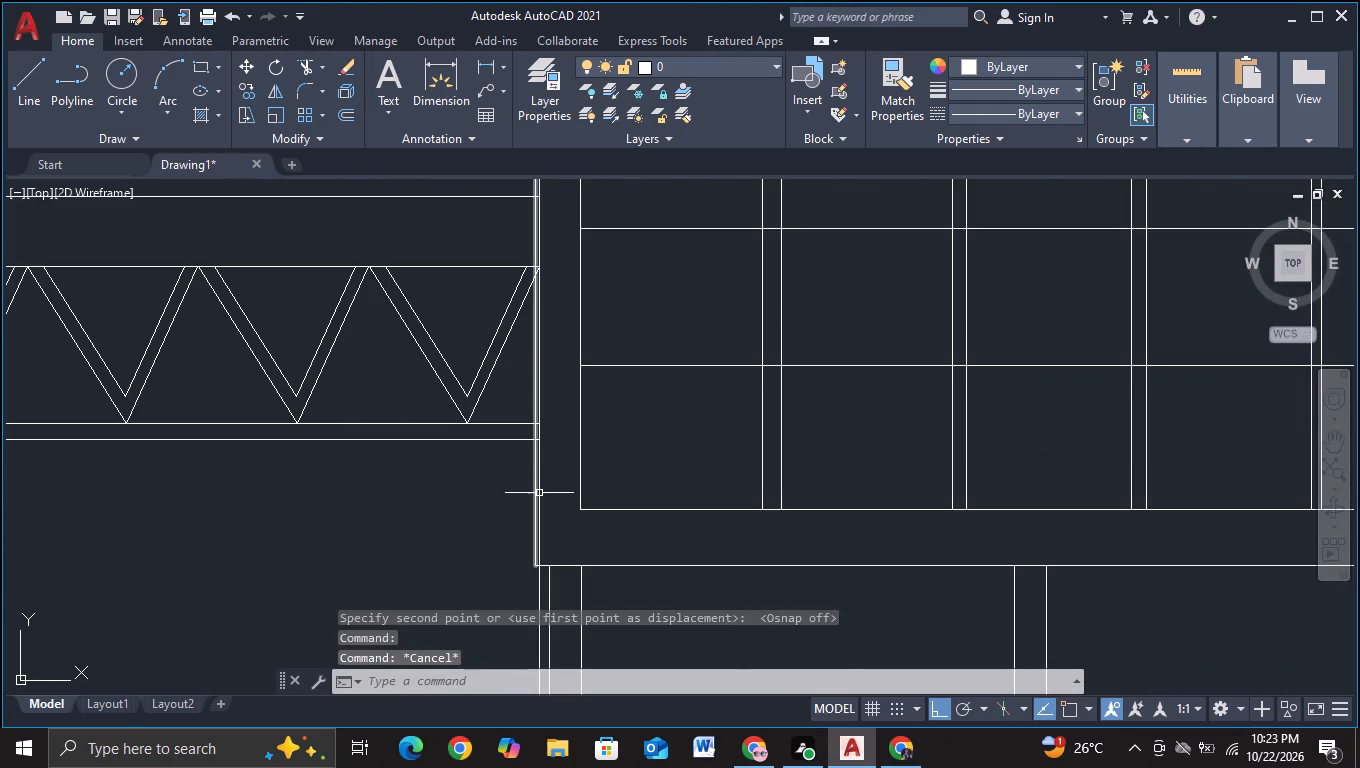
{"action": "left_click", "coordinate": [539, 493]}
{"action": "scroll", "coordinate": [554, 492], "scroll_direction": "down", "scroll_amount": 2}
{"action": "scroll", "coordinate": [555, 449], "scroll_direction": "up", "scroll_amount": 1}
{"action": "scroll", "coordinate": [536, 371], "scroll_direction": "up", "scroll_amount": 2}
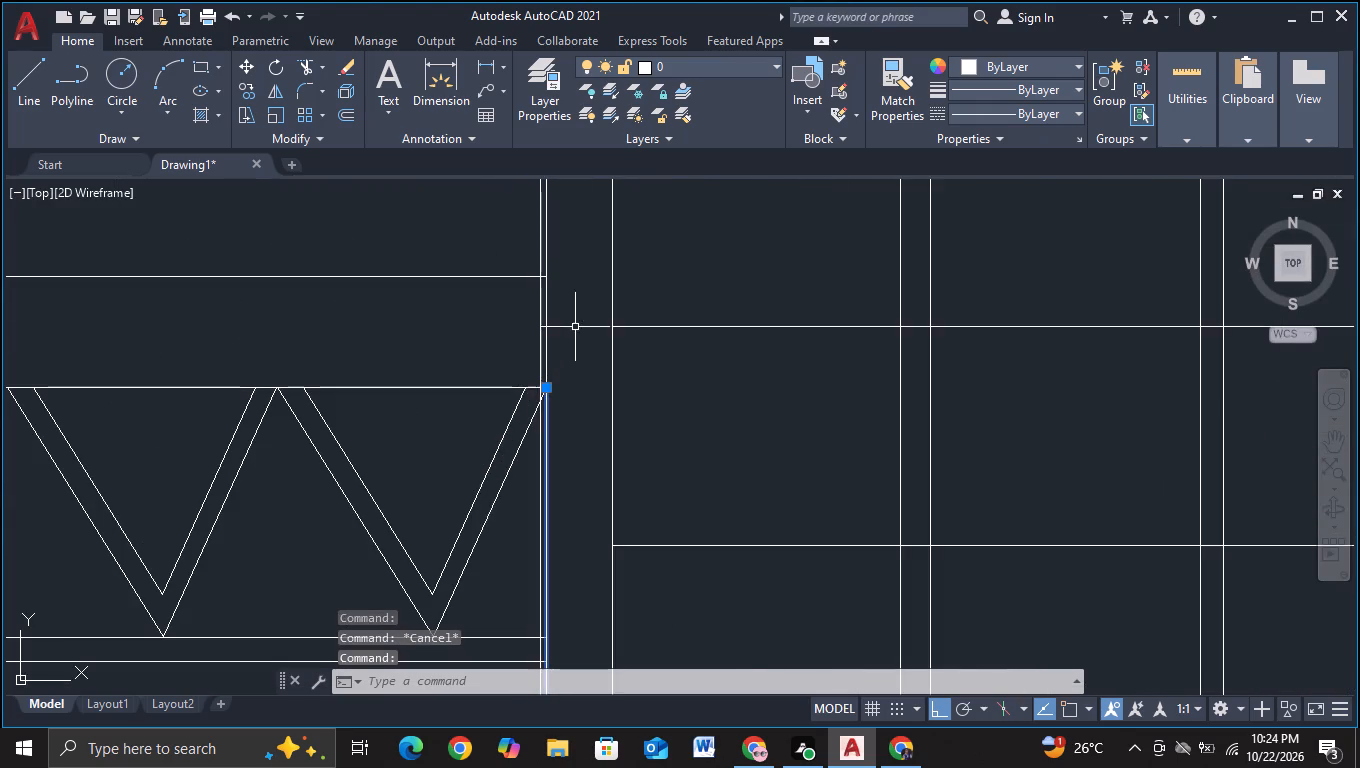
{"action": "middle_click_drag", "start_coordinate": [575, 327], "coordinate": [567, 440]}
{"action": "left_click", "coordinate": [542, 430]}
{"action": "left_click", "coordinate": [538, 434]}
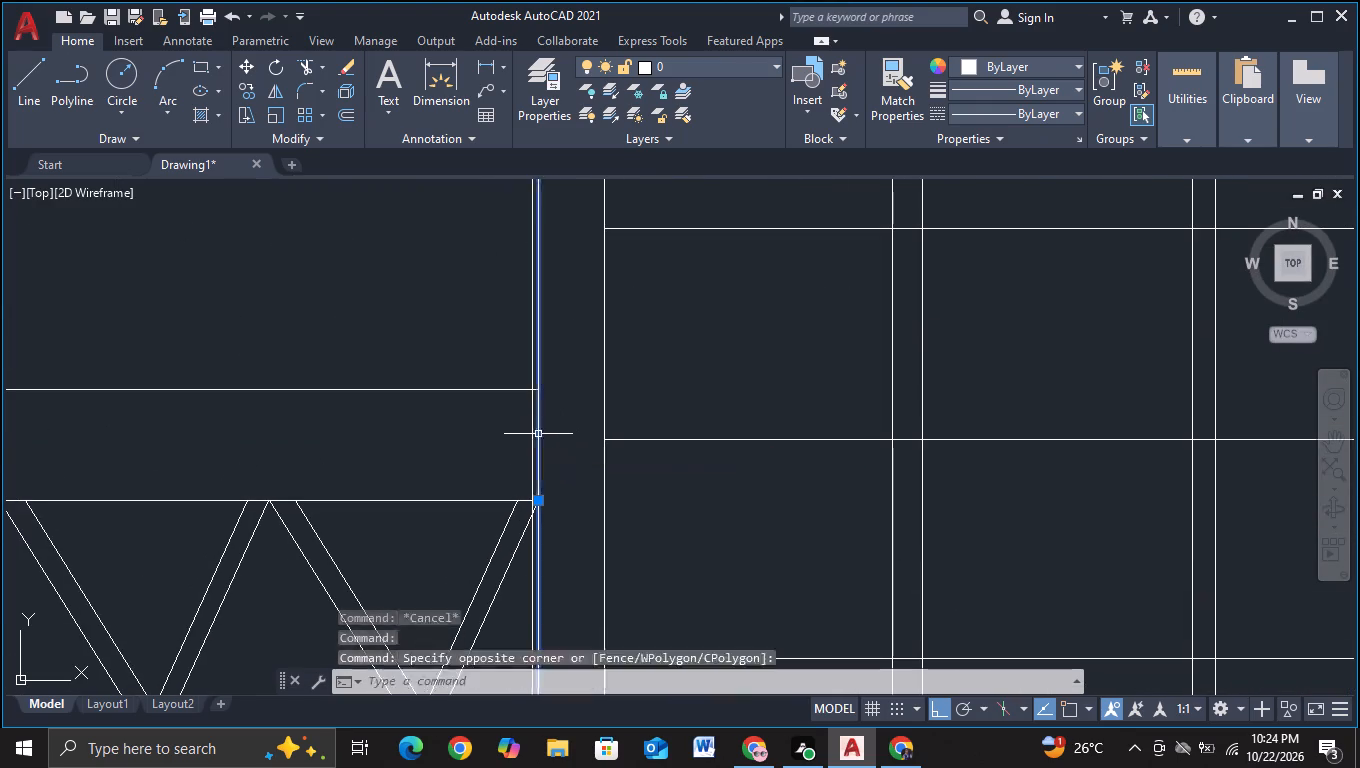
{"action": "scroll", "coordinate": [562, 404], "scroll_direction": "down", "scroll_amount": 2}
{"action": "middle_click_drag", "start_coordinate": [562, 404], "coordinate": [533, 623]}
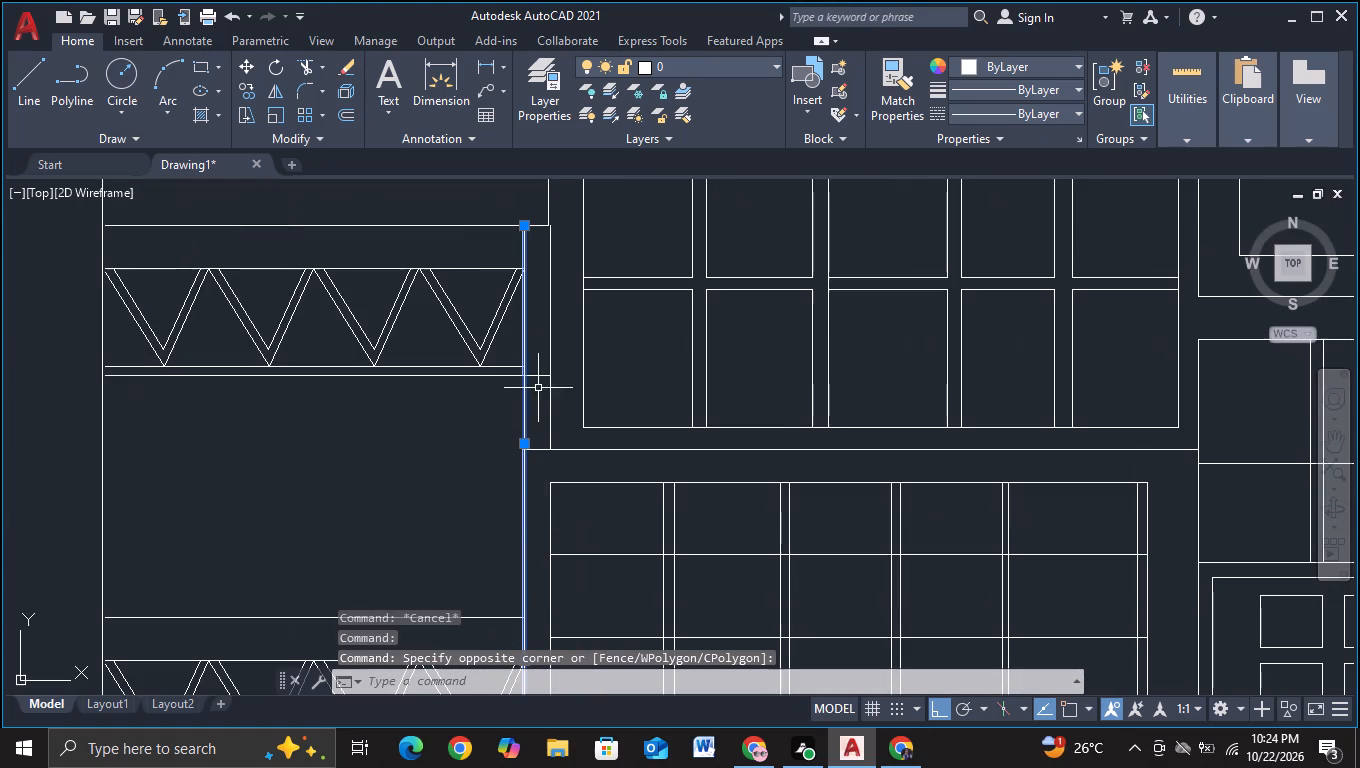
{"action": "key", "text": "Delete"}
{"action": "key", "text": "Escape"}
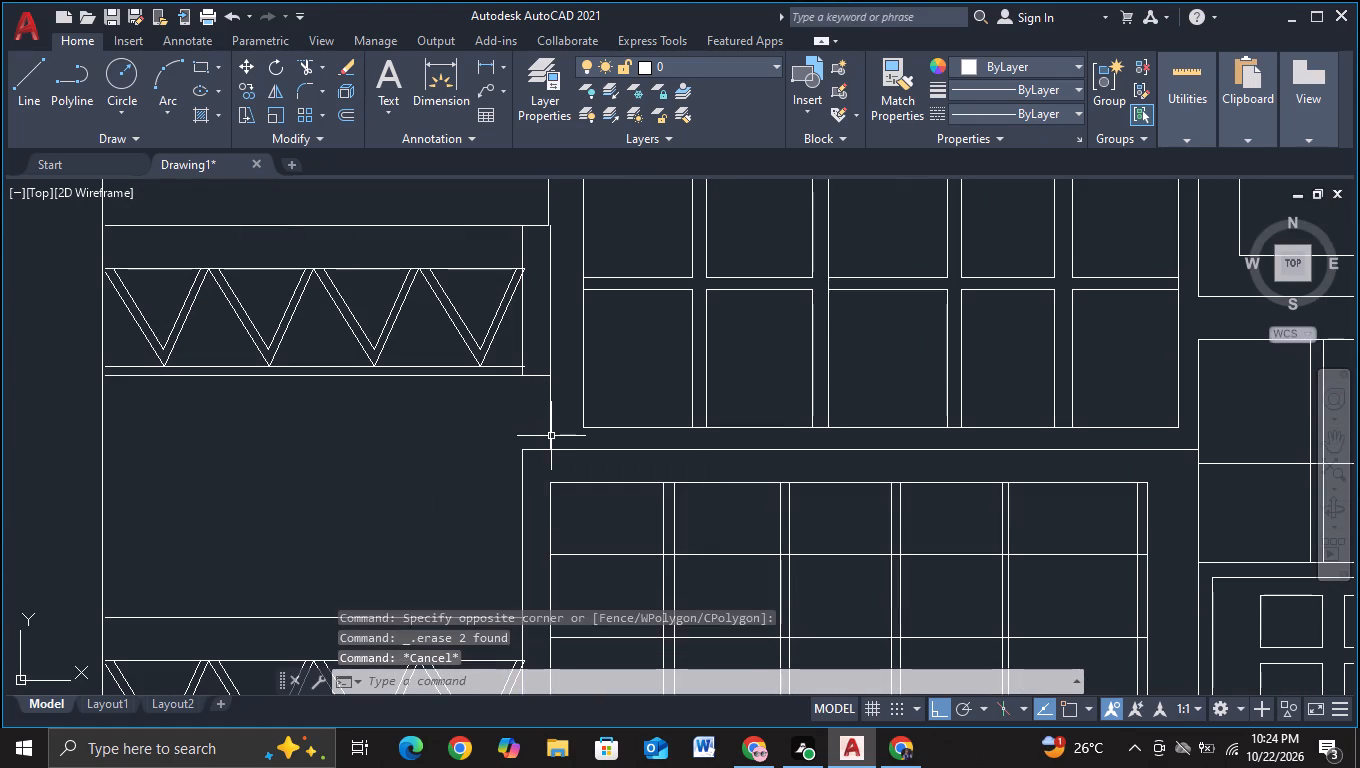
Copy the upper truss left of the central block to the right-hand building, against the outer edge of its topmost window box, with ortho off.
{"action": "scroll", "coordinate": [551, 436], "scroll_direction": "down", "scroll_amount": 3}
{"action": "middle_click_drag", "start_coordinate": [1077, 460], "coordinate": [1011, 420]}
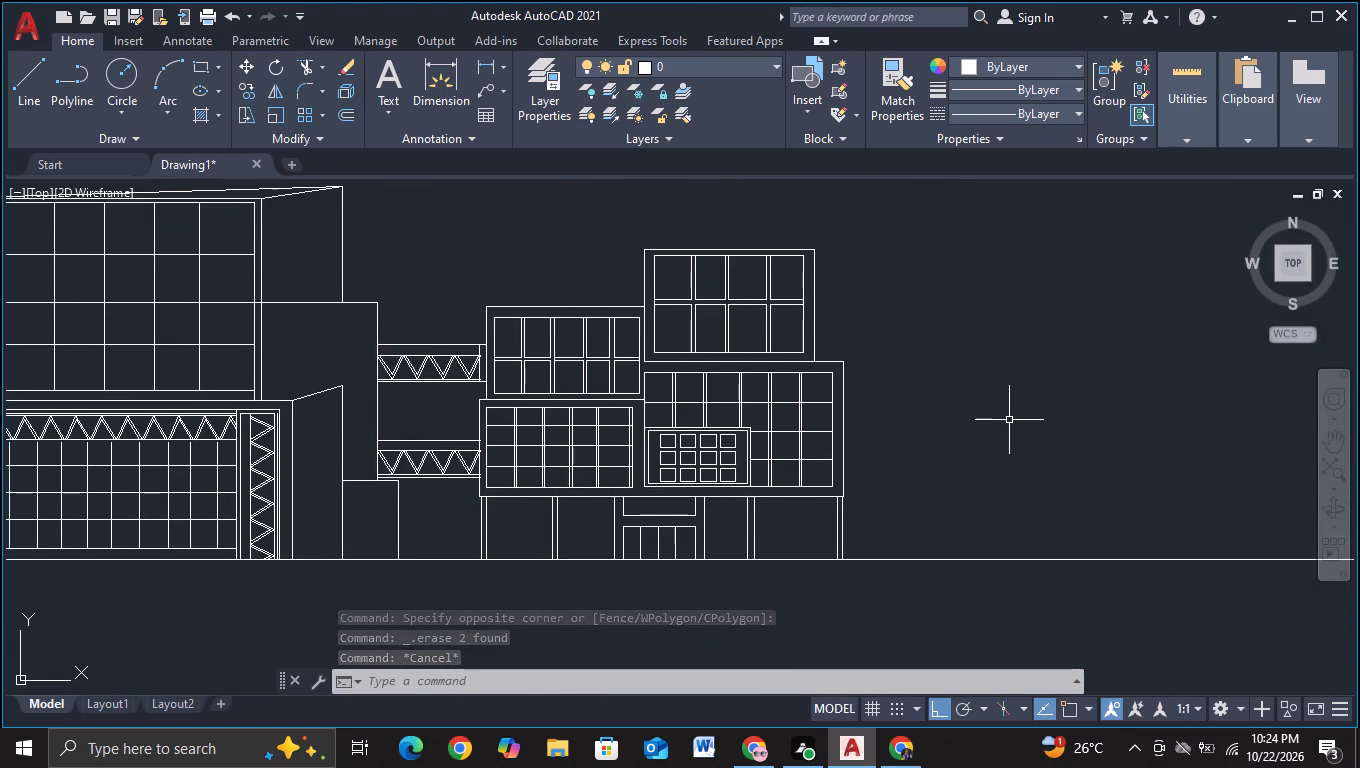
{"action": "scroll", "coordinate": [1002, 426], "scroll_direction": "down", "scroll_amount": 1}
{"action": "middle_click_drag", "start_coordinate": [214, 547], "coordinate": [237, 556]}
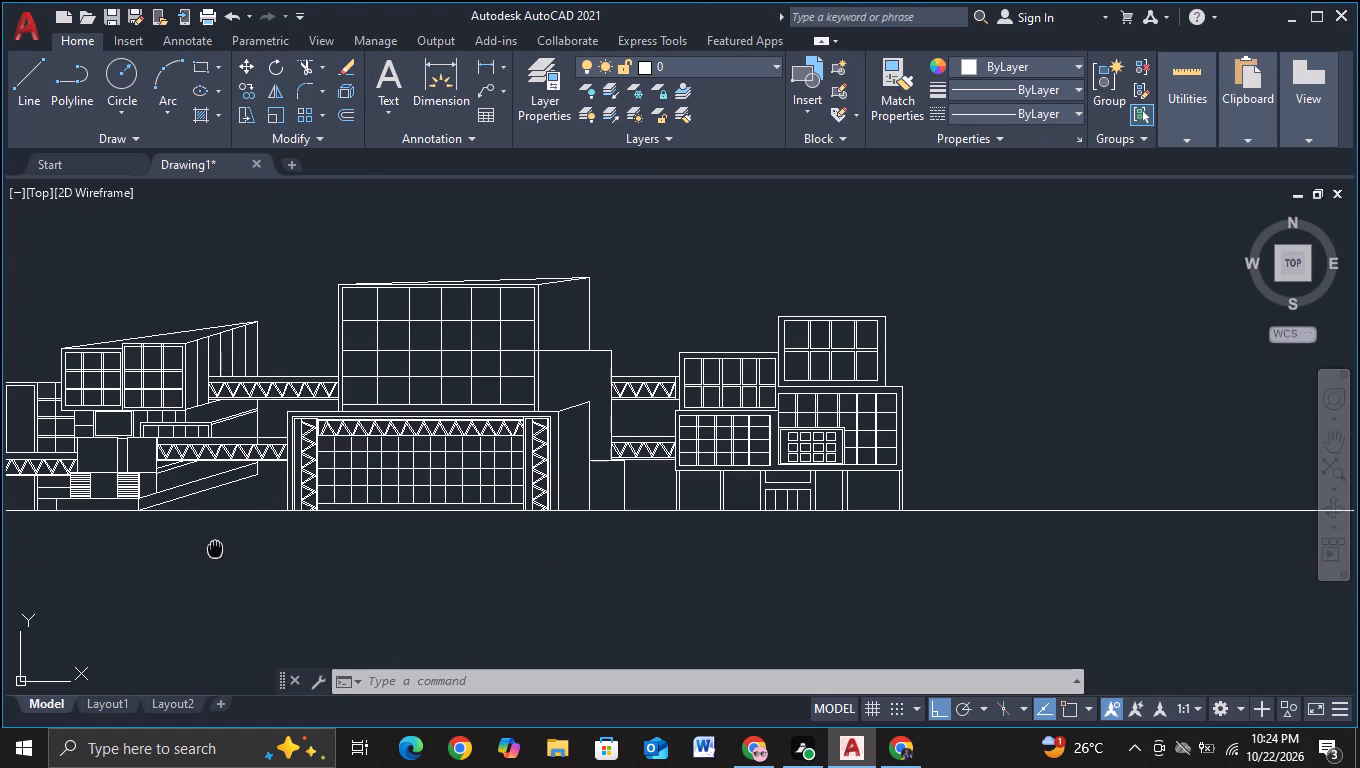
{"action": "middle_click_drag", "start_coordinate": [237, 556], "coordinate": [501, 563]}
{"action": "scroll", "coordinate": [493, 537], "scroll_direction": "down", "scroll_amount": 1}
{"action": "scroll", "coordinate": [497, 485], "scroll_direction": "up", "scroll_amount": 4}
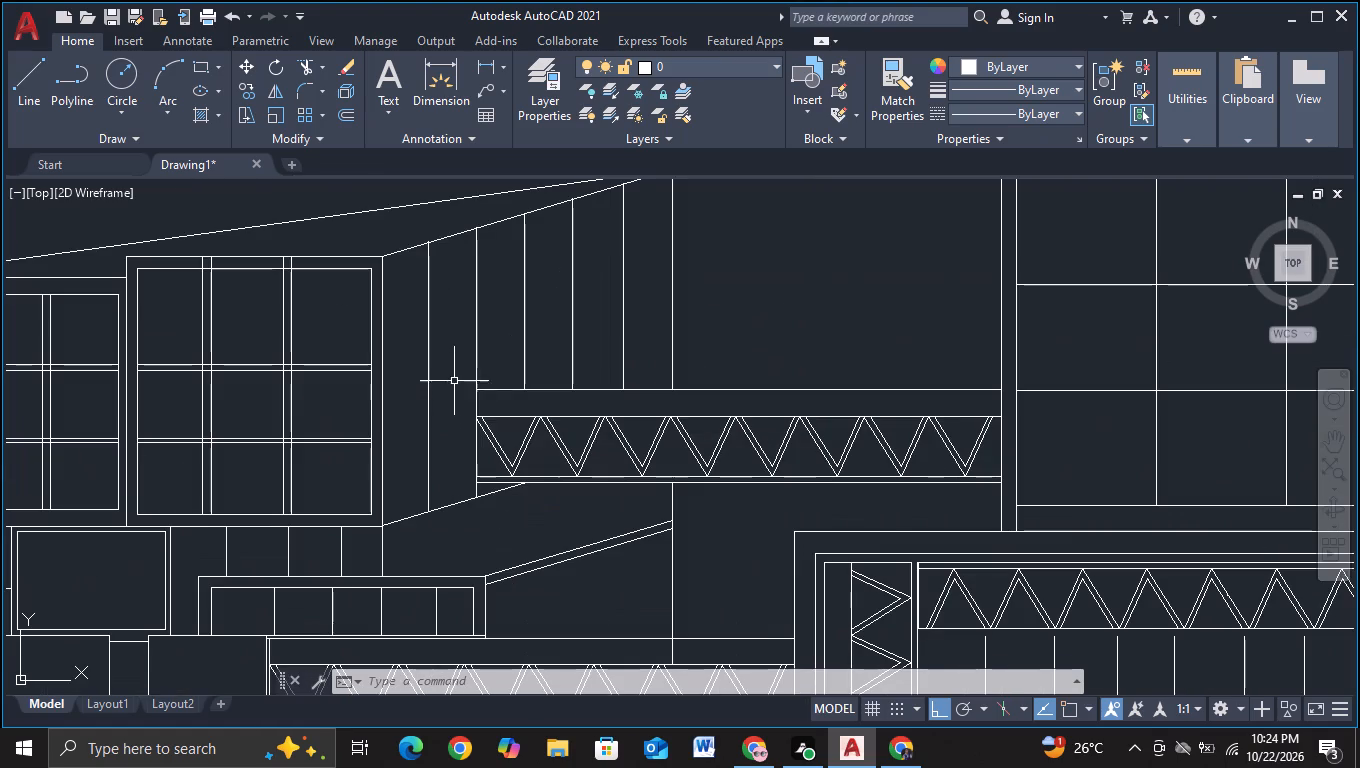
{"action": "left_click", "coordinate": [462, 369]}
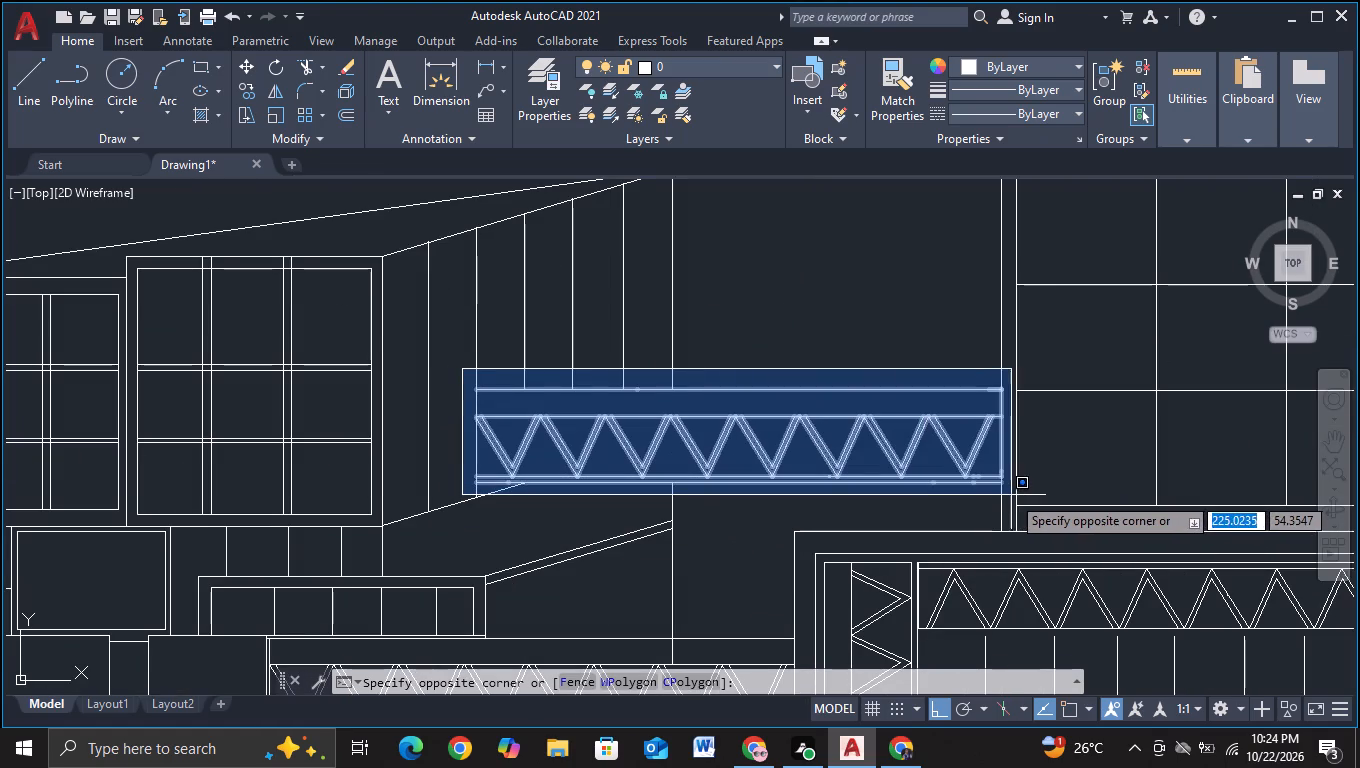
{"action": "left_click", "coordinate": [1011, 495]}
{"action": "key", "text": "c"}
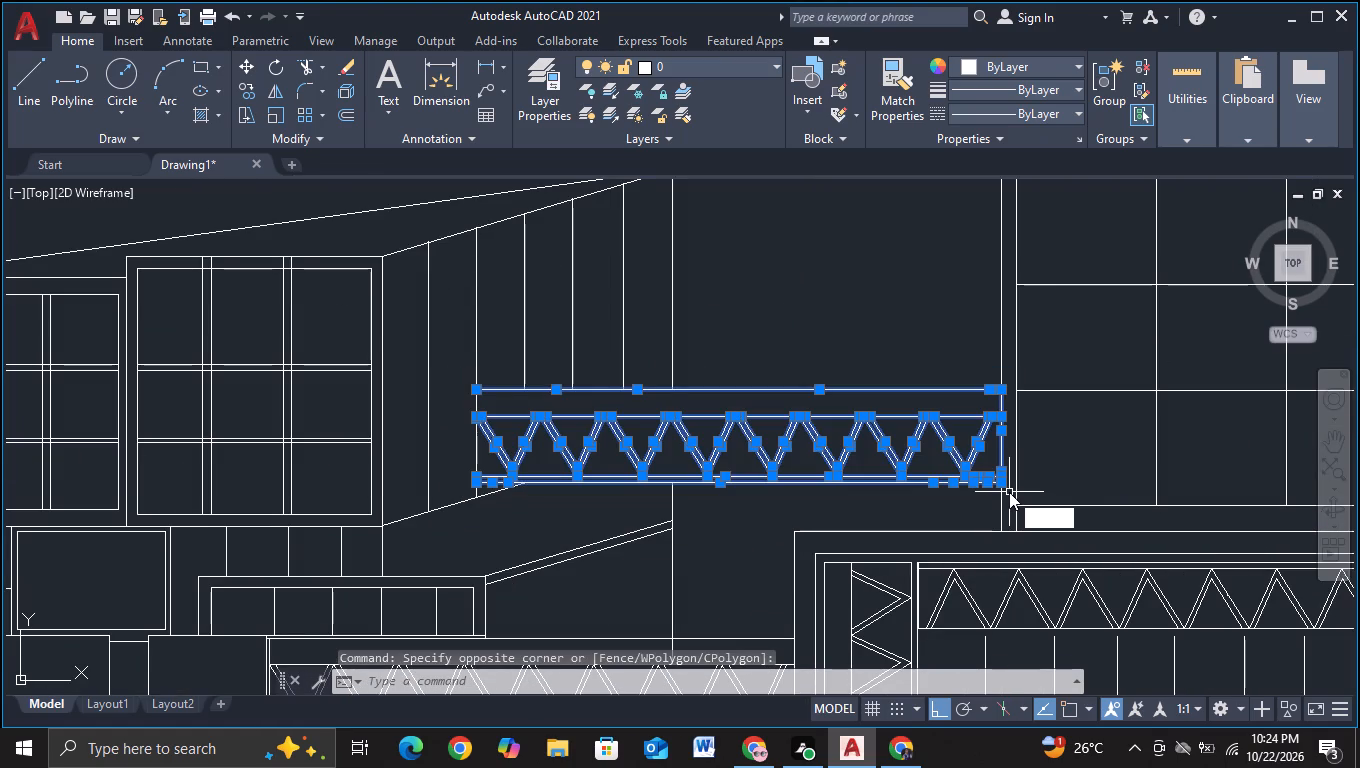
{"action": "left_click", "coordinate": [1199, 556]}
{"action": "left_click_drag", "start_coordinate": [792, 429], "coordinate": [852, 424]}
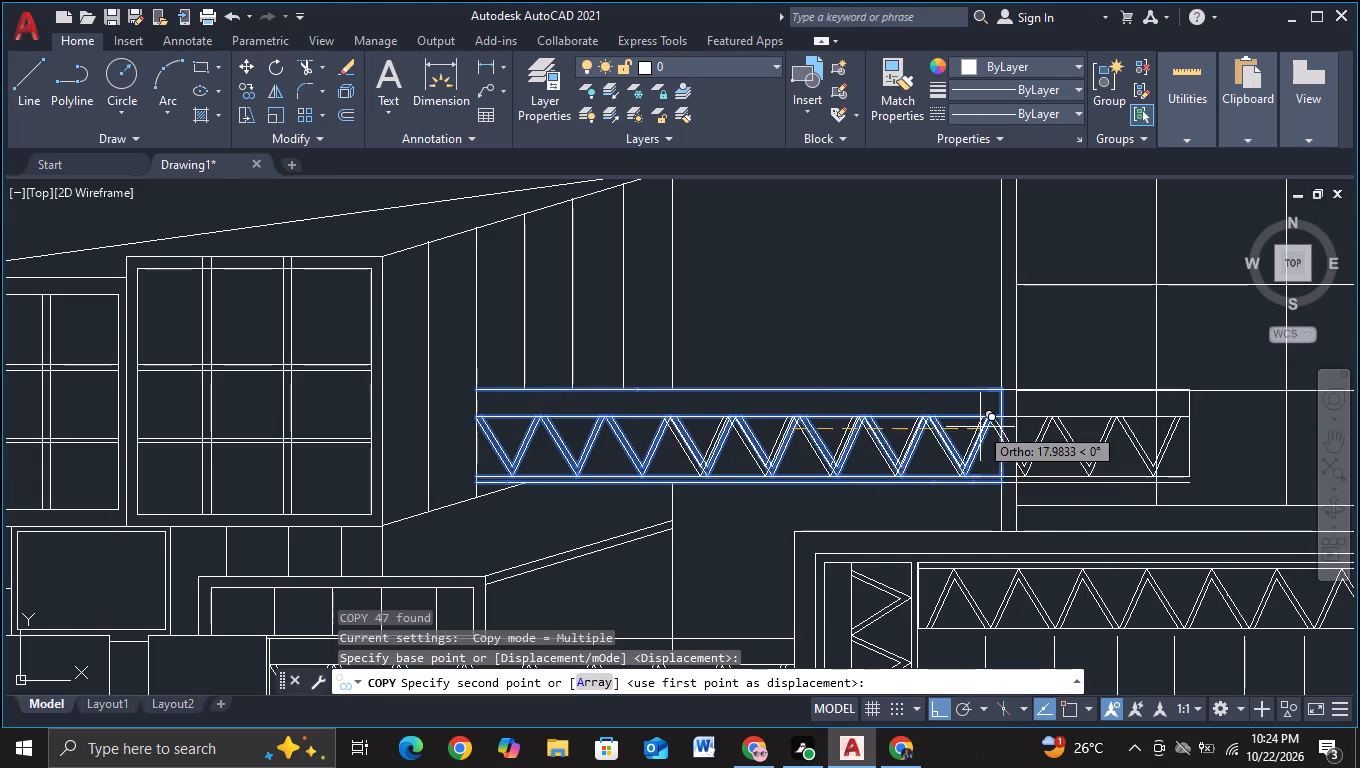
{"action": "scroll", "coordinate": [980, 427], "scroll_direction": "down", "scroll_amount": 4}
{"action": "middle_click_drag", "start_coordinate": [980, 427], "coordinate": [64, 417]}
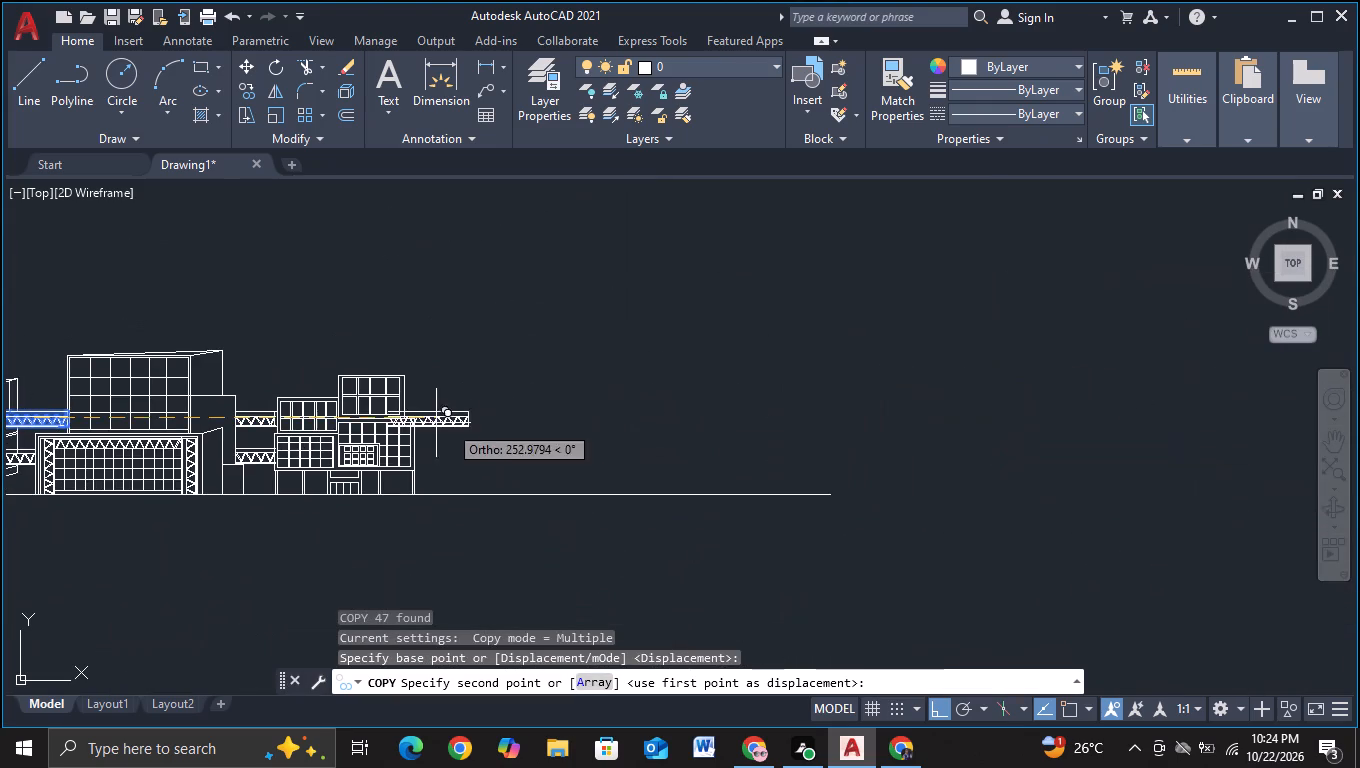
{"action": "scroll", "coordinate": [483, 426], "scroll_direction": "up", "scroll_amount": 2}
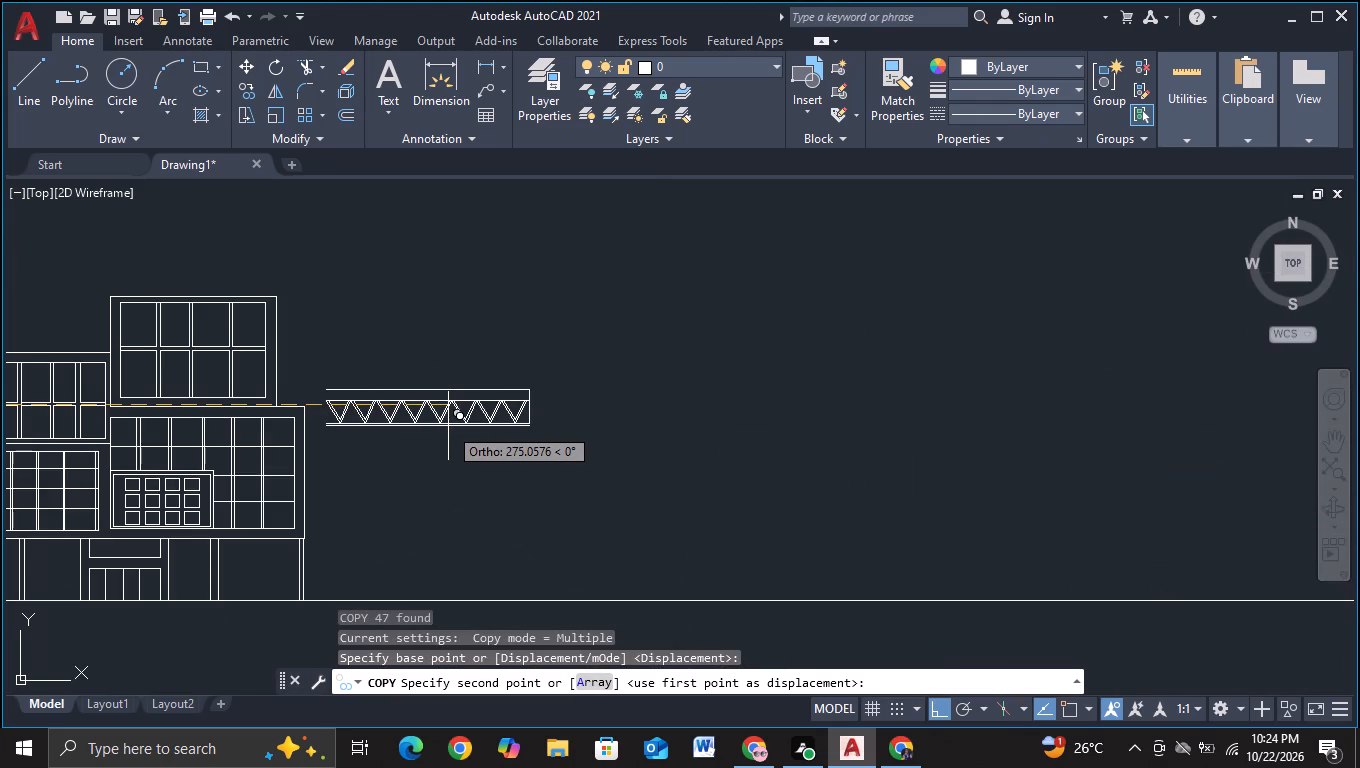
{"action": "scroll", "coordinate": [448, 426], "scroll_direction": "up", "scroll_amount": 1}
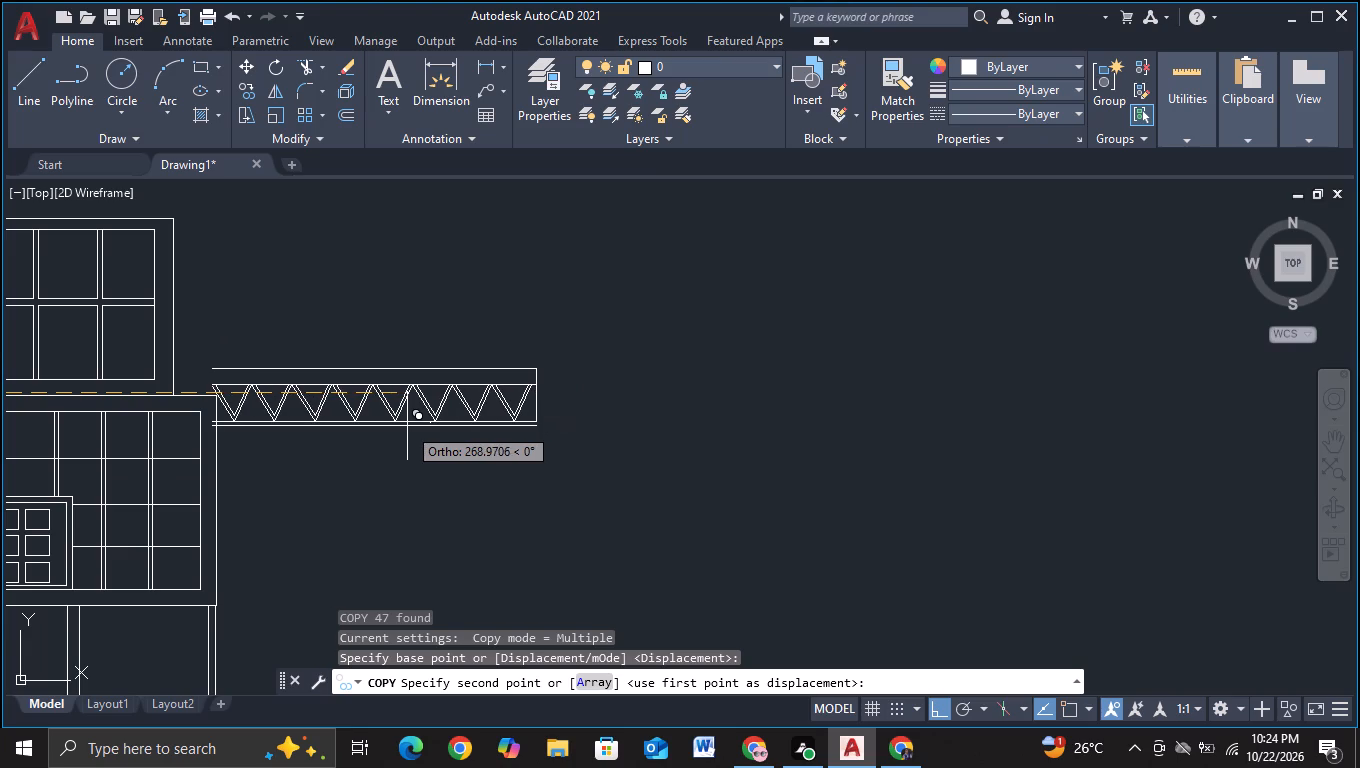
{"action": "key", "text": "F8"}
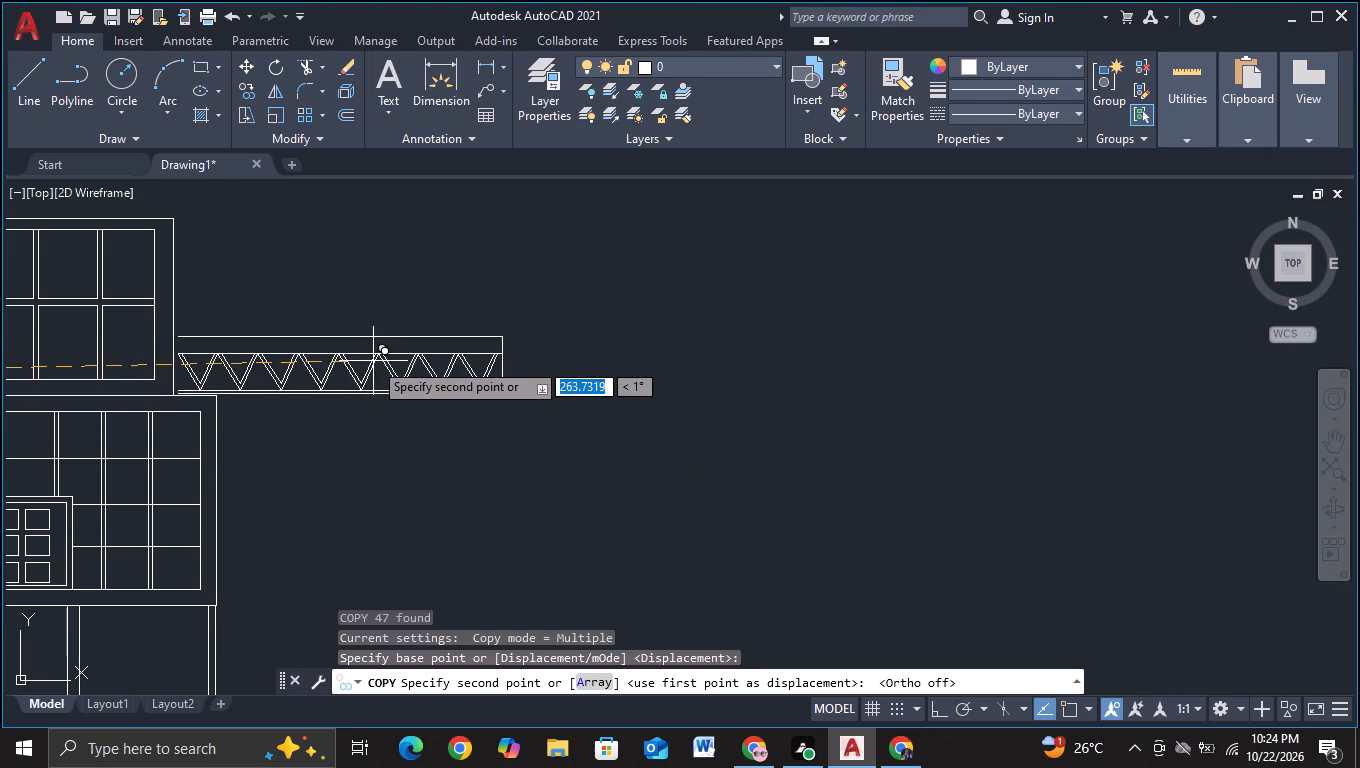
{"action": "scroll", "coordinate": [370, 362], "scroll_direction": "up", "scroll_amount": 1}
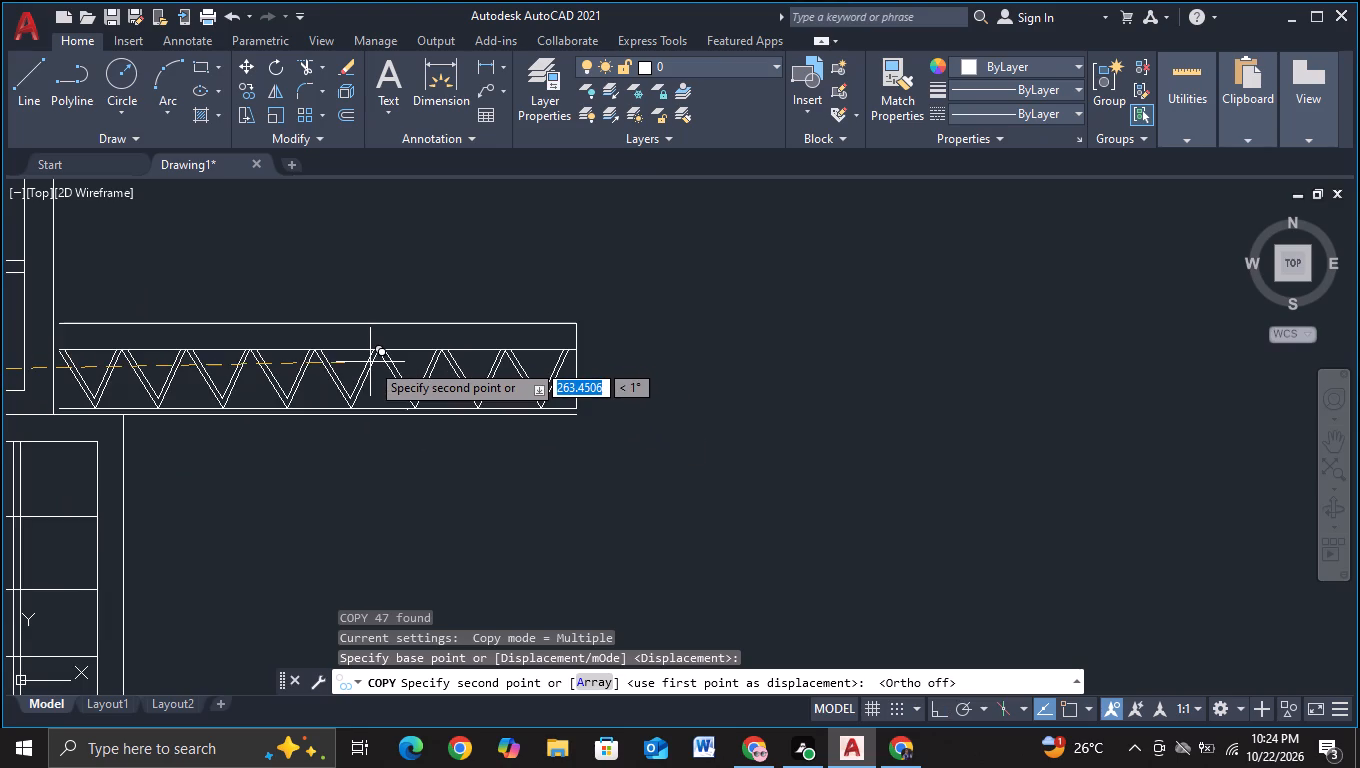
{"action": "middle_click_drag", "start_coordinate": [370, 362], "coordinate": [665, 366]}
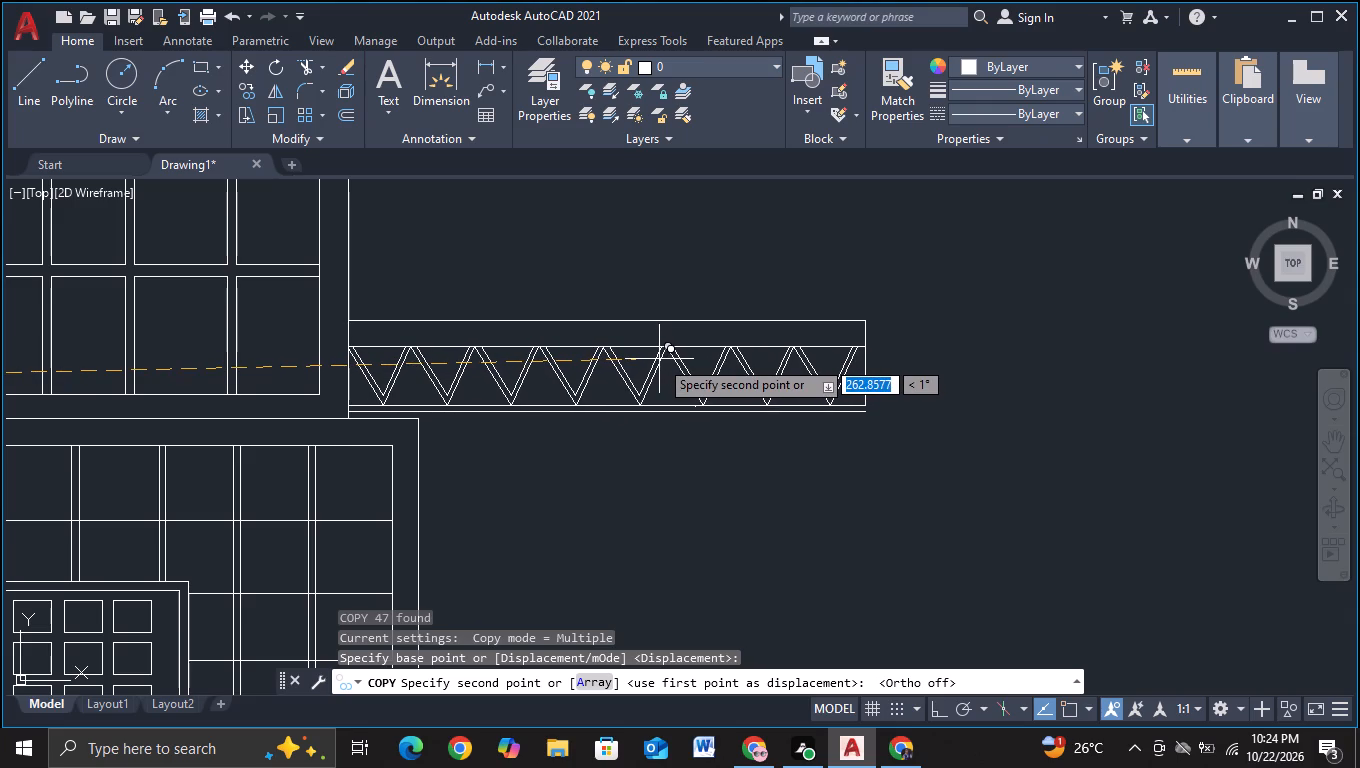
{"action": "left_click", "coordinate": [659, 359]}
Place a second copy of the truss against the outer edge of the right-hand building's lower window box.
{"action": "scroll", "coordinate": [741, 392], "scroll_direction": "down", "scroll_amount": 1}
{"action": "middle_click_drag", "start_coordinate": [790, 452], "coordinate": [765, 412]}
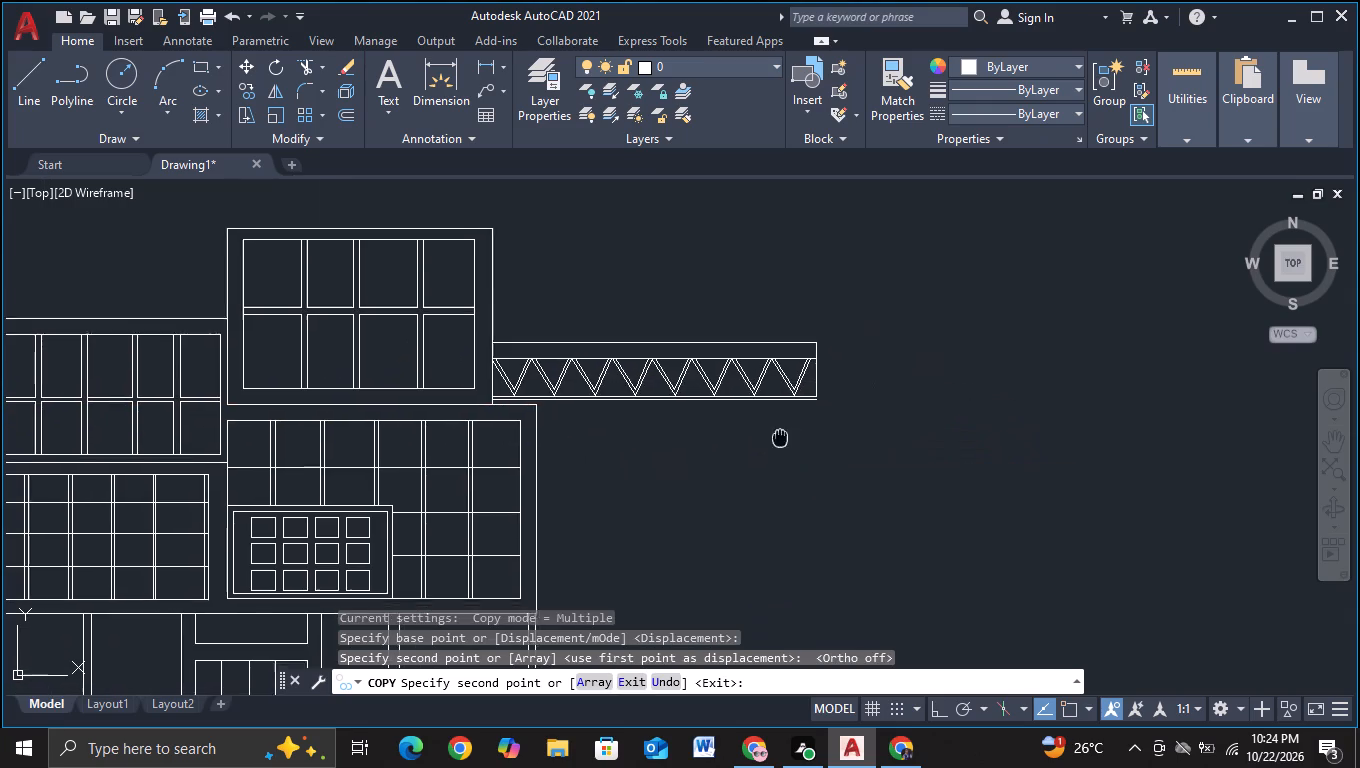
{"action": "middle_click_drag", "start_coordinate": [765, 412], "coordinate": [695, 337]}
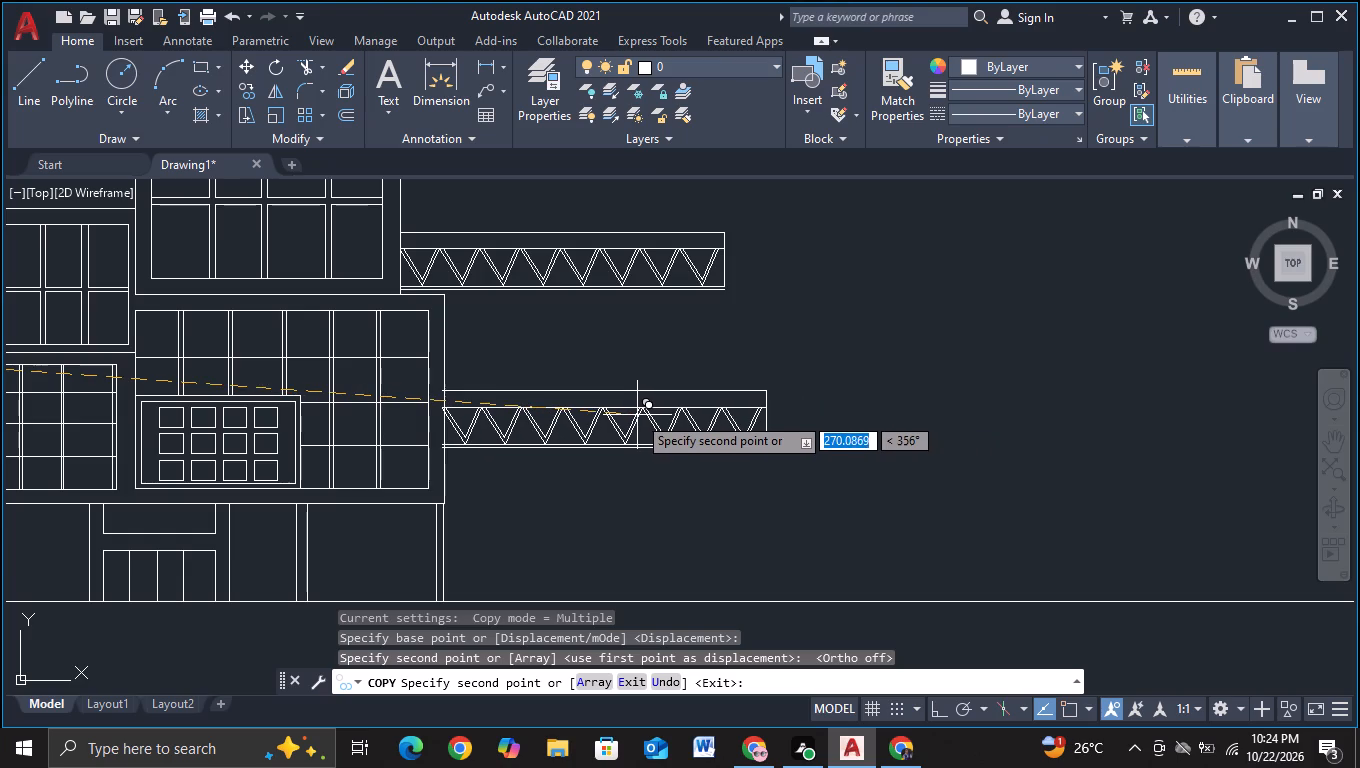
{"action": "scroll", "coordinate": [637, 415], "scroll_direction": "up", "scroll_amount": 2}
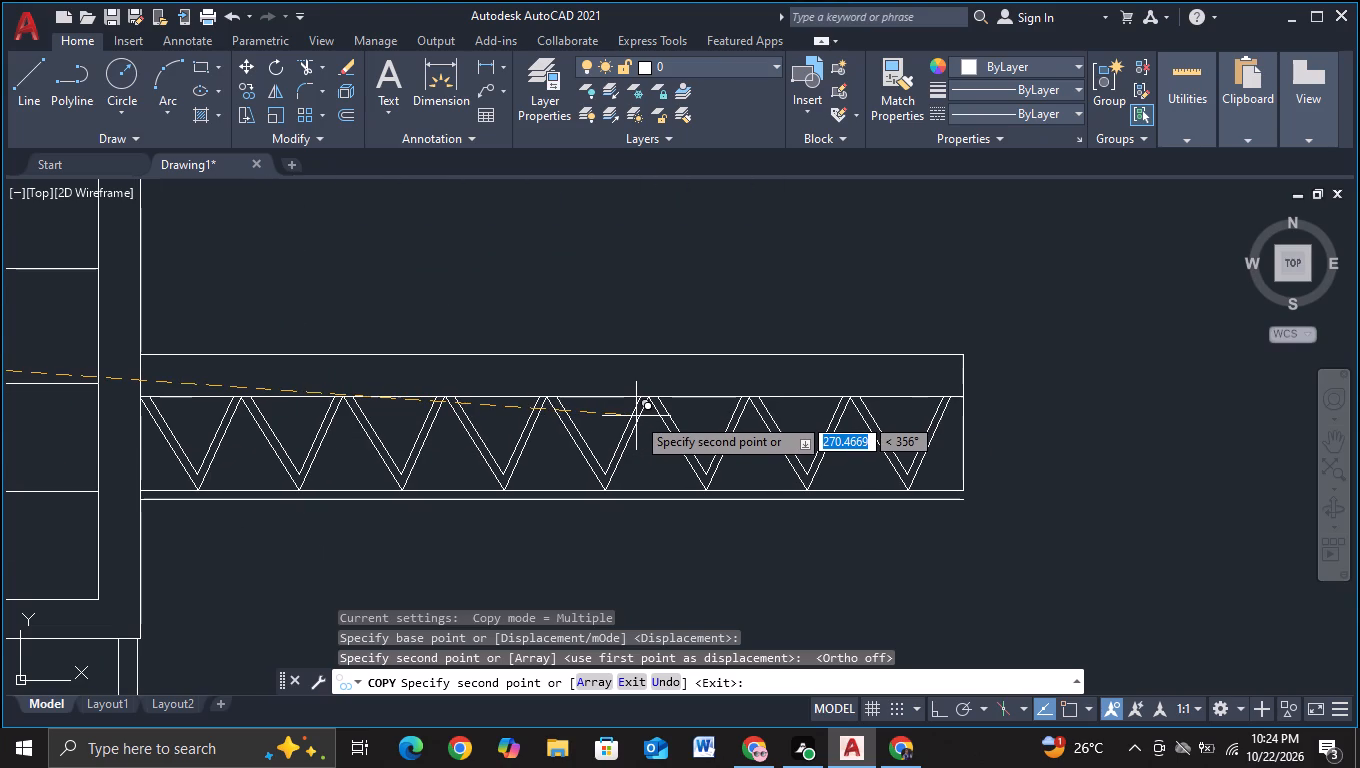
{"action": "left_click", "coordinate": [636, 416]}
{"action": "scroll", "coordinate": [643, 416], "scroll_direction": "down", "scroll_amount": 2}
{"action": "key", "text": "Escape"}
Draw a vertical line from the new upper truss's outer bottom corner down past the ground line, with object snap on.
{"action": "scroll", "coordinate": [745, 449], "scroll_direction": "down", "scroll_amount": 1}
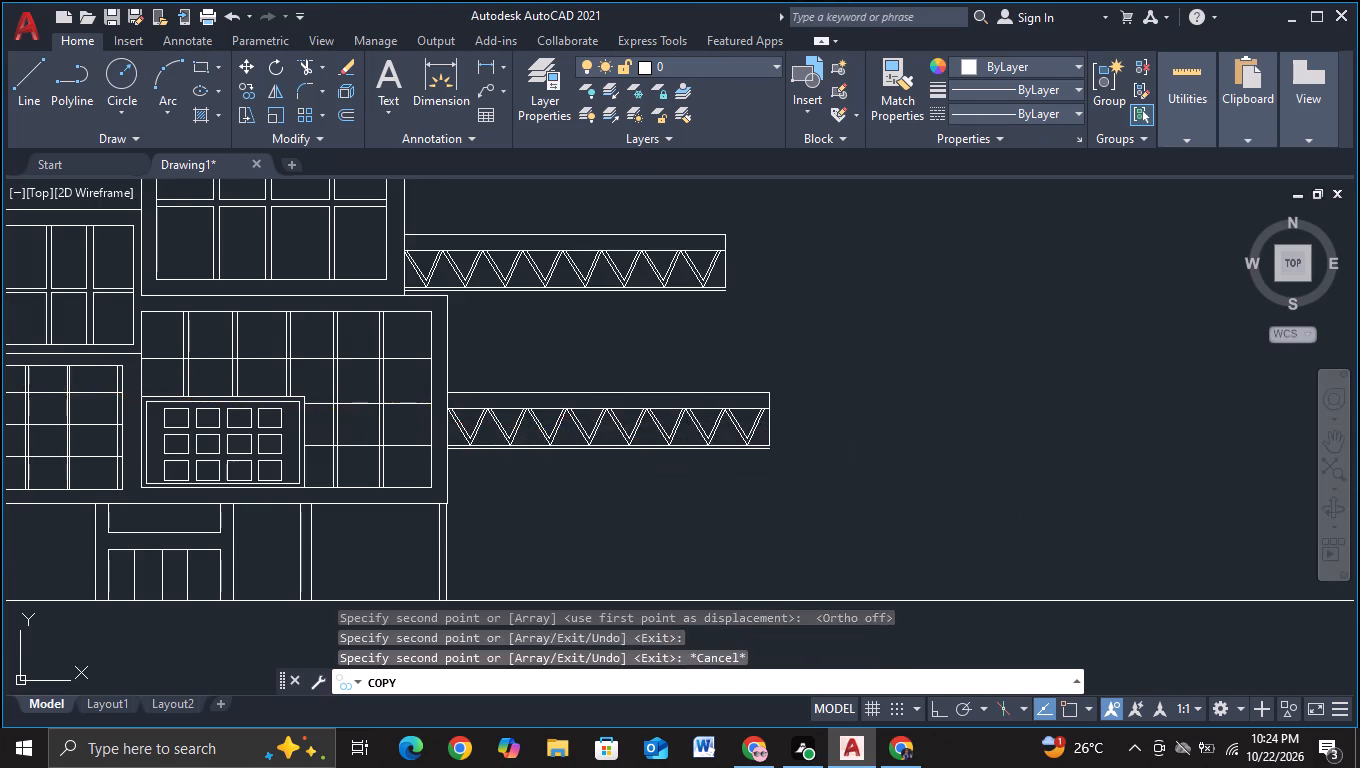
{"action": "scroll", "coordinate": [745, 449], "scroll_direction": "down", "scroll_amount": 1}
{"action": "middle_click_drag", "start_coordinate": [771, 479], "coordinate": [660, 477]}
{"action": "scroll", "coordinate": [660, 477], "scroll_direction": "down", "scroll_amount": 1}
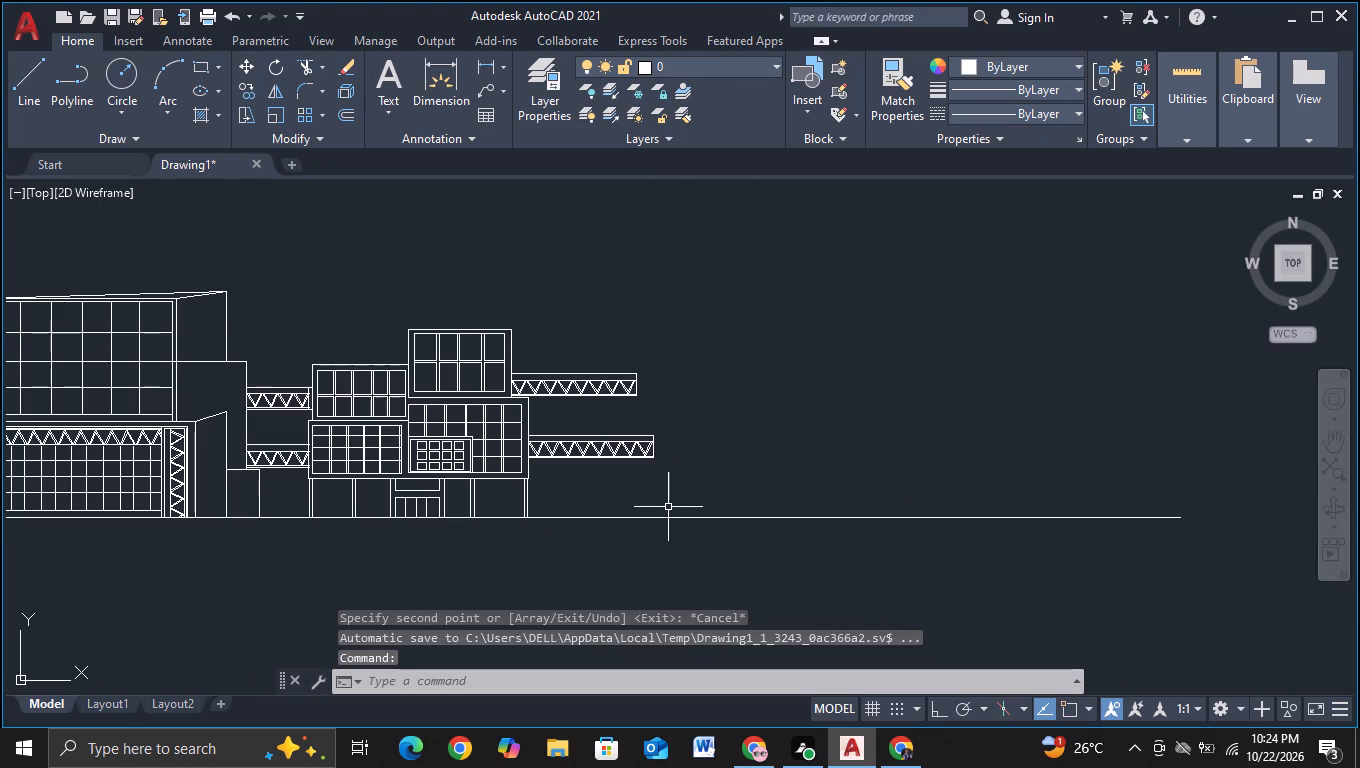
{"action": "left_click", "coordinate": [32, 93]}
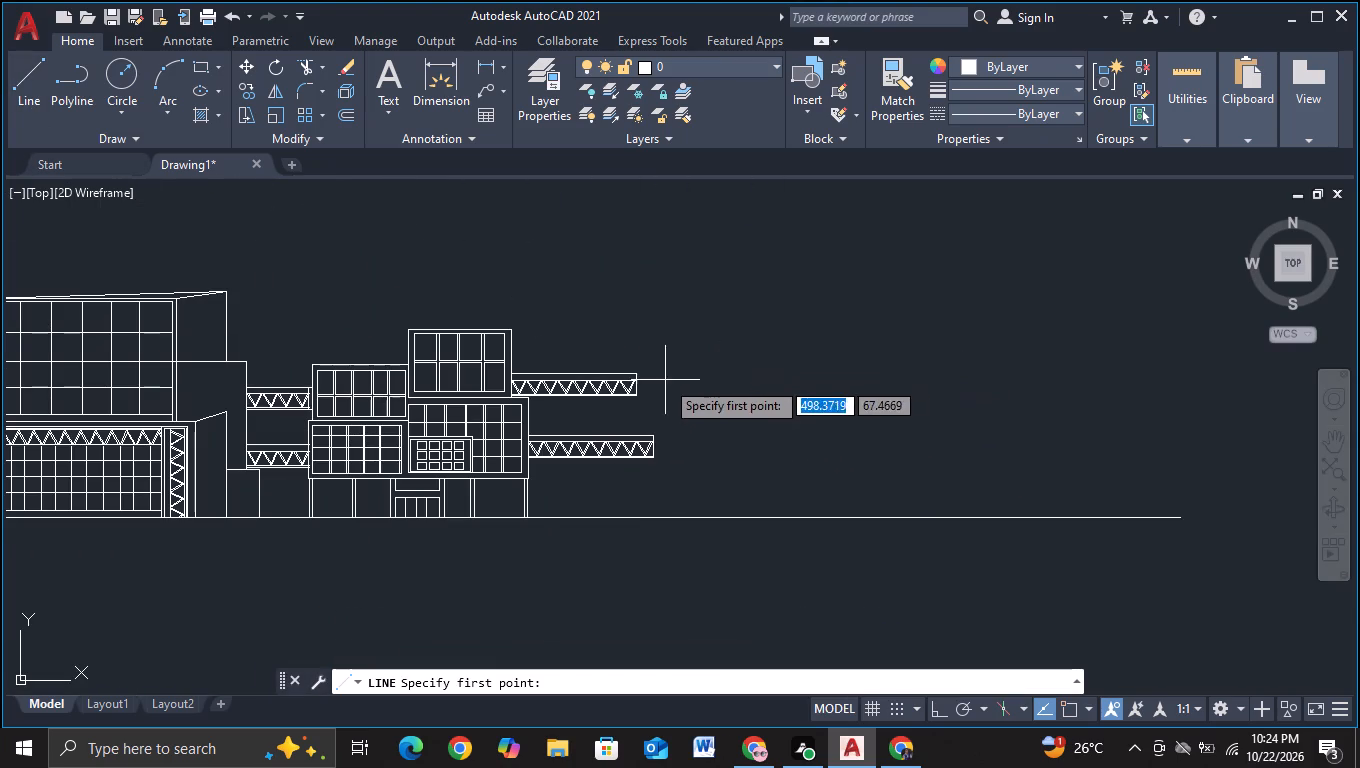
{"action": "key", "text": "F3"}
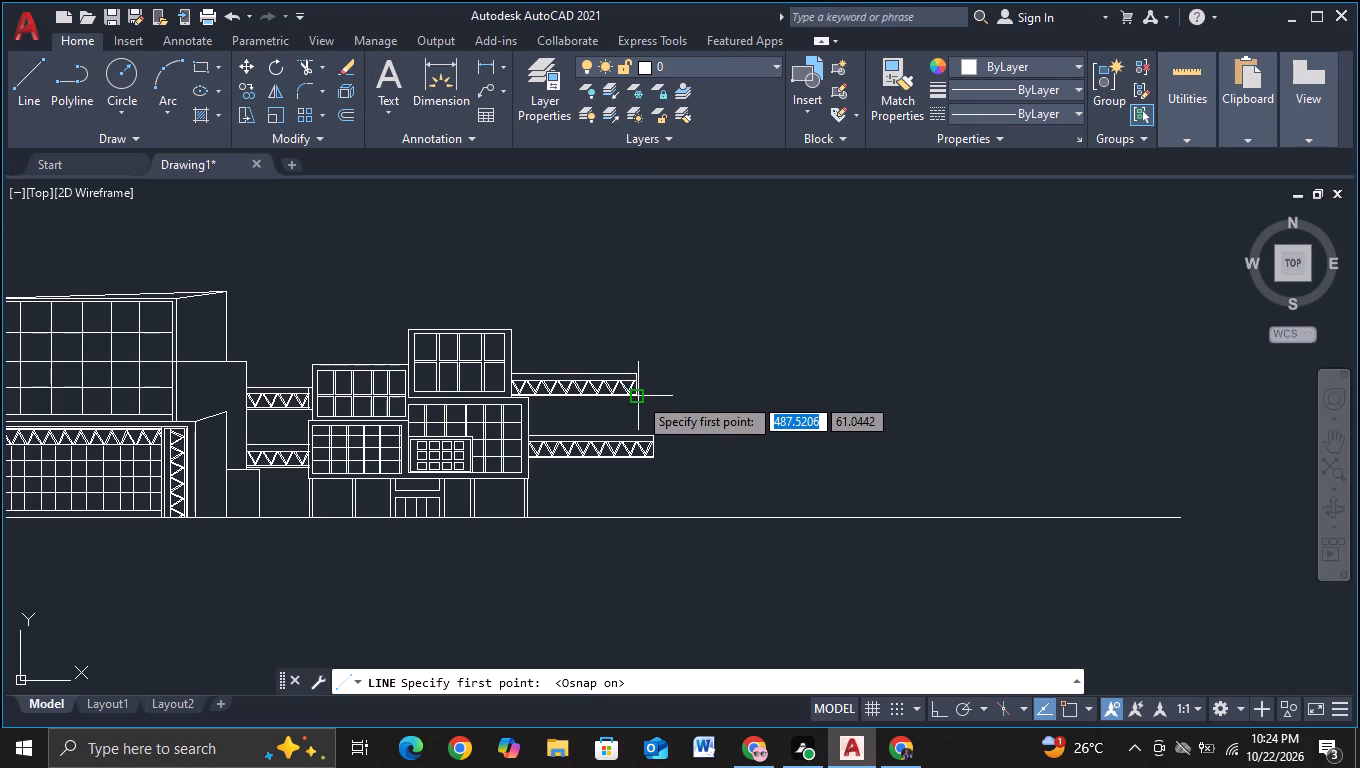
{"action": "left_click", "coordinate": [638, 396]}
{"action": "left_click", "coordinate": [633, 577]}
{"action": "key", "text": "Escape"}
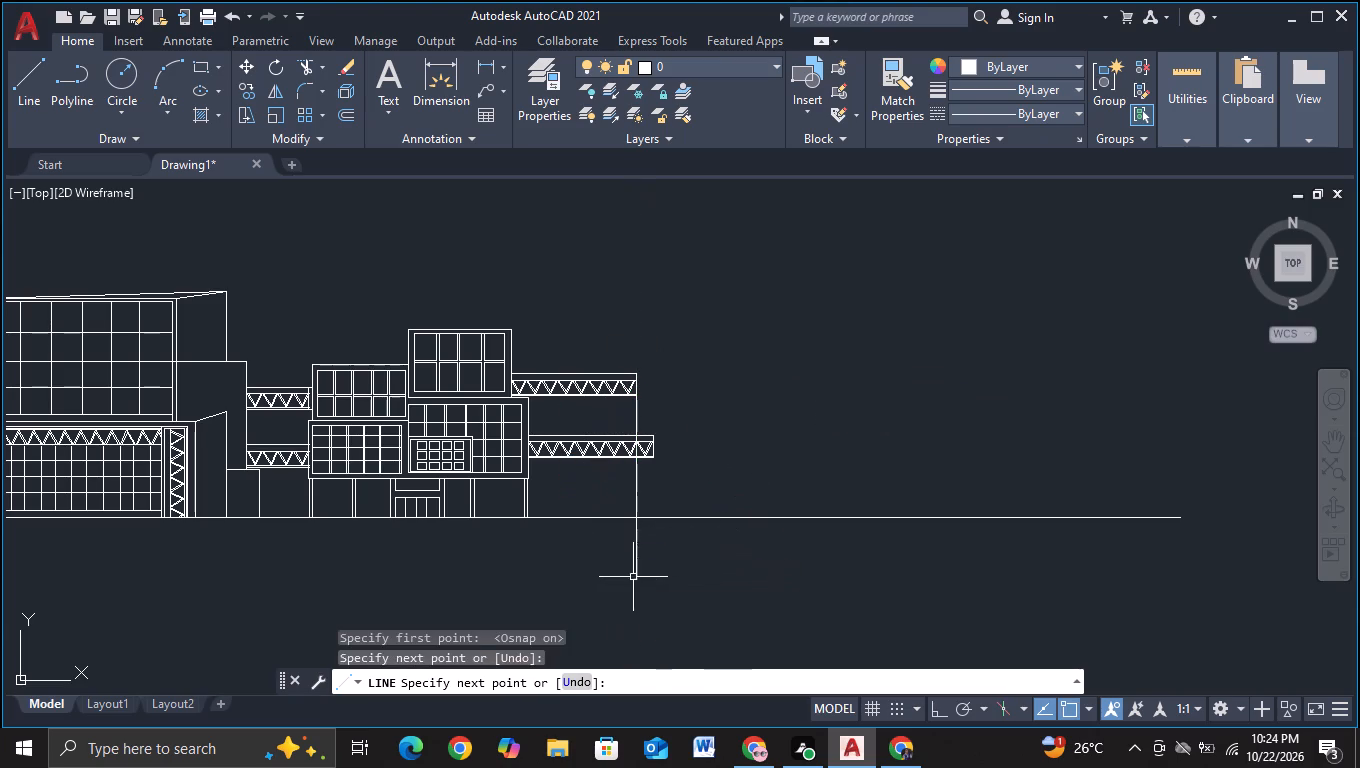
Trim away all parts of the new lower truss that project beyond the vertical line.
{"action": "left_click", "coordinate": [301, 64]}
{"action": "scroll", "coordinate": [726, 397], "scroll_direction": "up", "scroll_amount": 3}
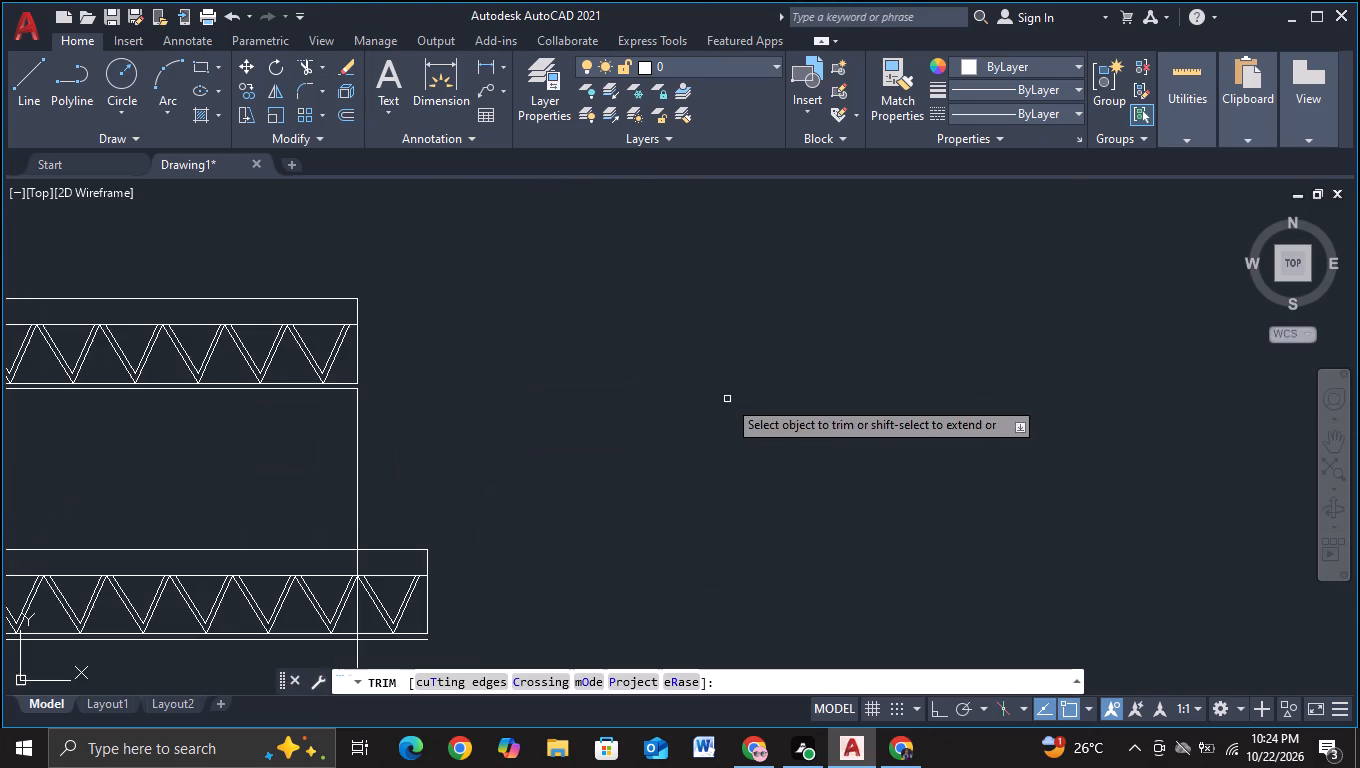
{"action": "middle_click_drag", "start_coordinate": [679, 499], "coordinate": [727, 320]}
{"action": "left_click_drag", "start_coordinate": [459, 350], "coordinate": [438, 523]}
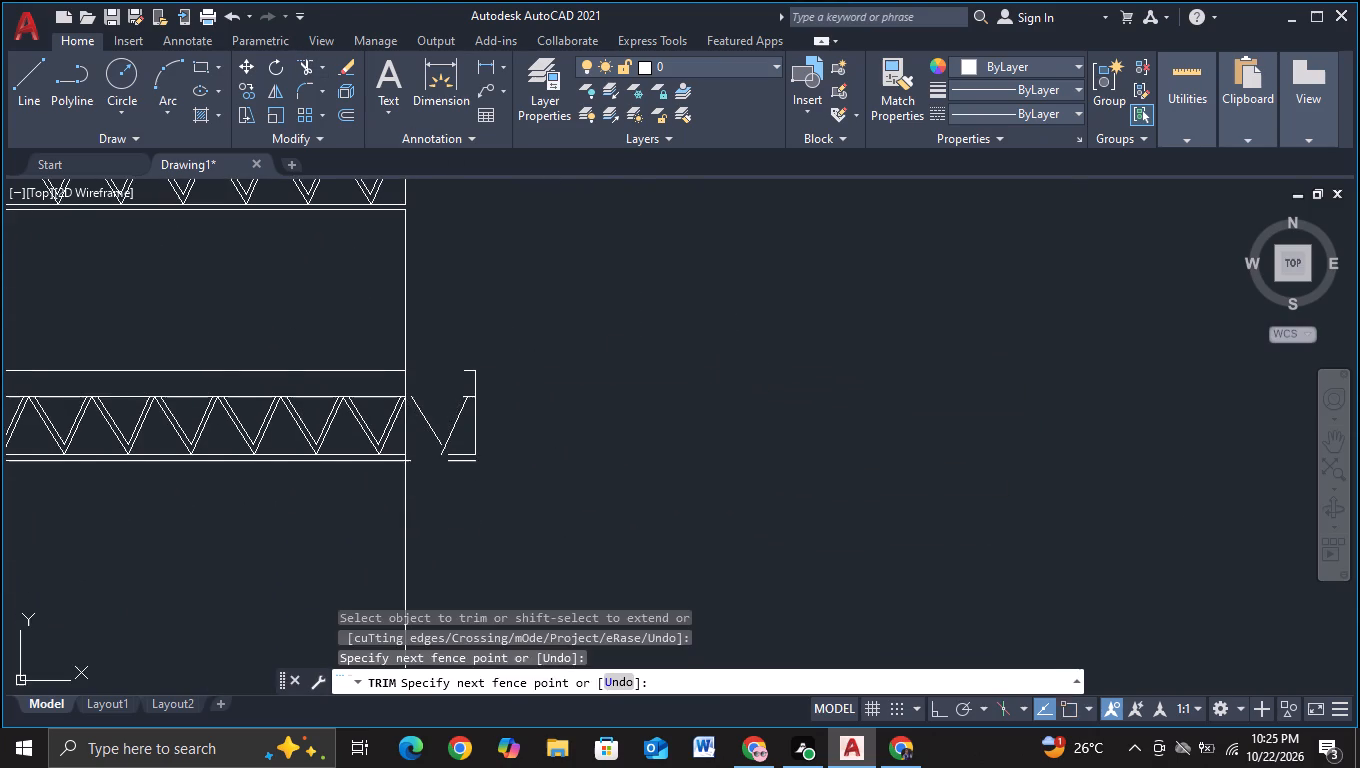
{"action": "left_click_drag", "start_coordinate": [434, 434], "coordinate": [415, 439]}
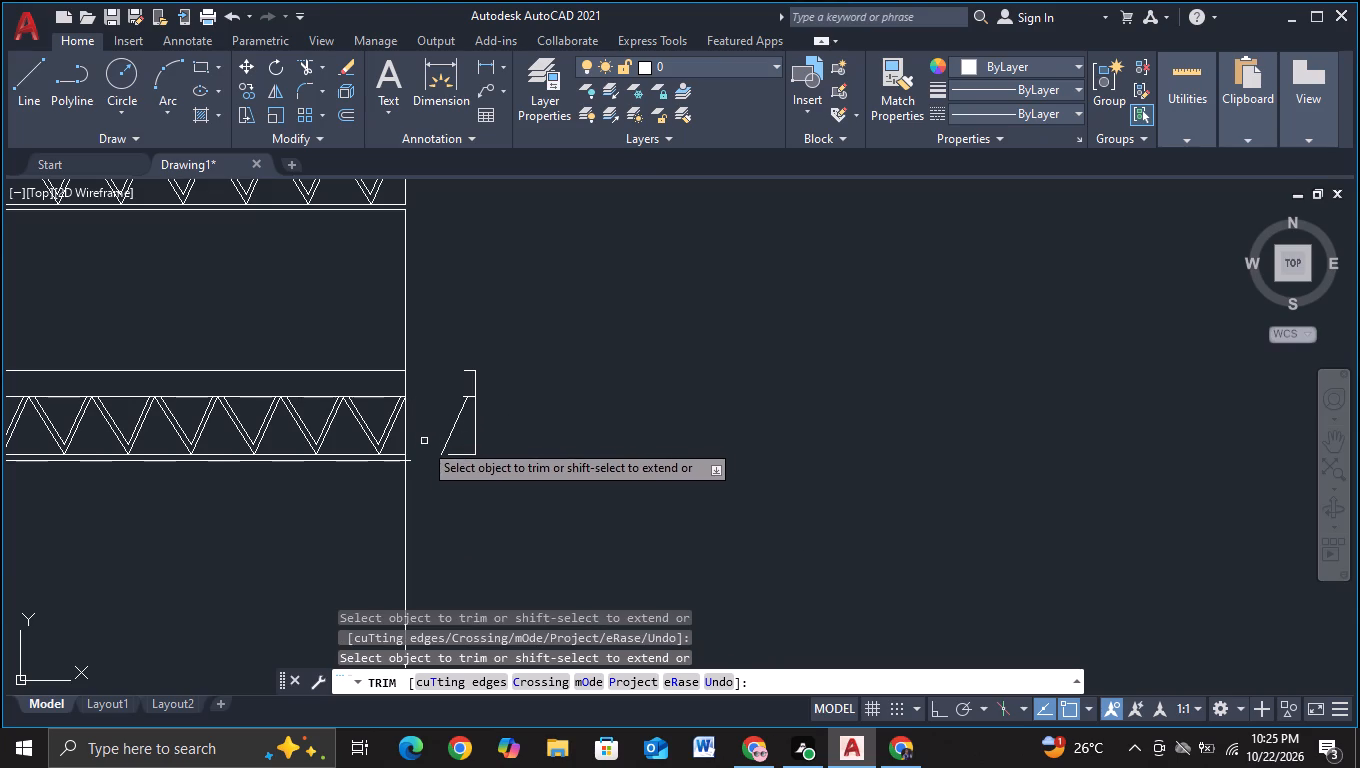
{"action": "left_click", "coordinate": [411, 461]}
{"action": "left_click_drag", "start_coordinate": [449, 408], "coordinate": [546, 387]}
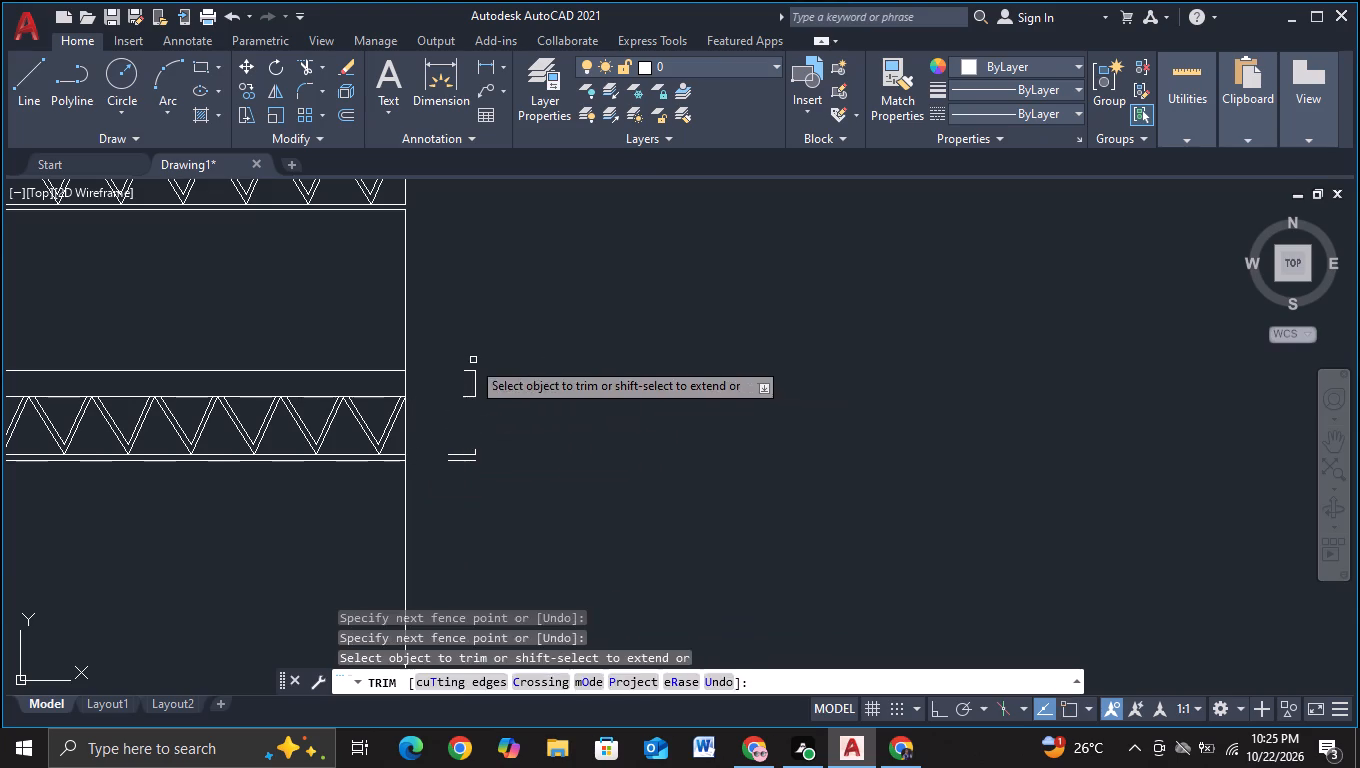
{"action": "left_click_drag", "start_coordinate": [469, 362], "coordinate": [474, 440]}
{"action": "left_click_drag", "start_coordinate": [464, 442], "coordinate": [467, 466]}
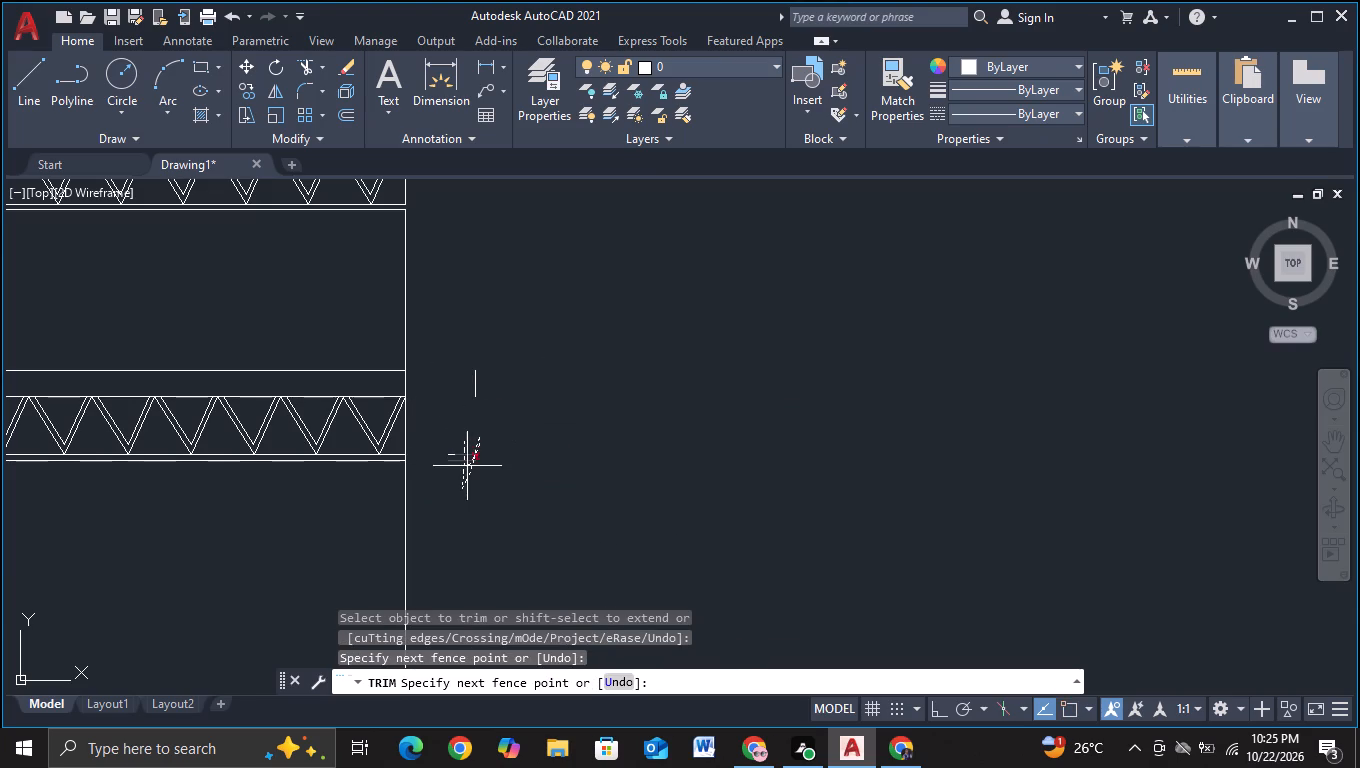
{"action": "left_click_drag", "start_coordinate": [467, 466], "coordinate": [507, 359]}
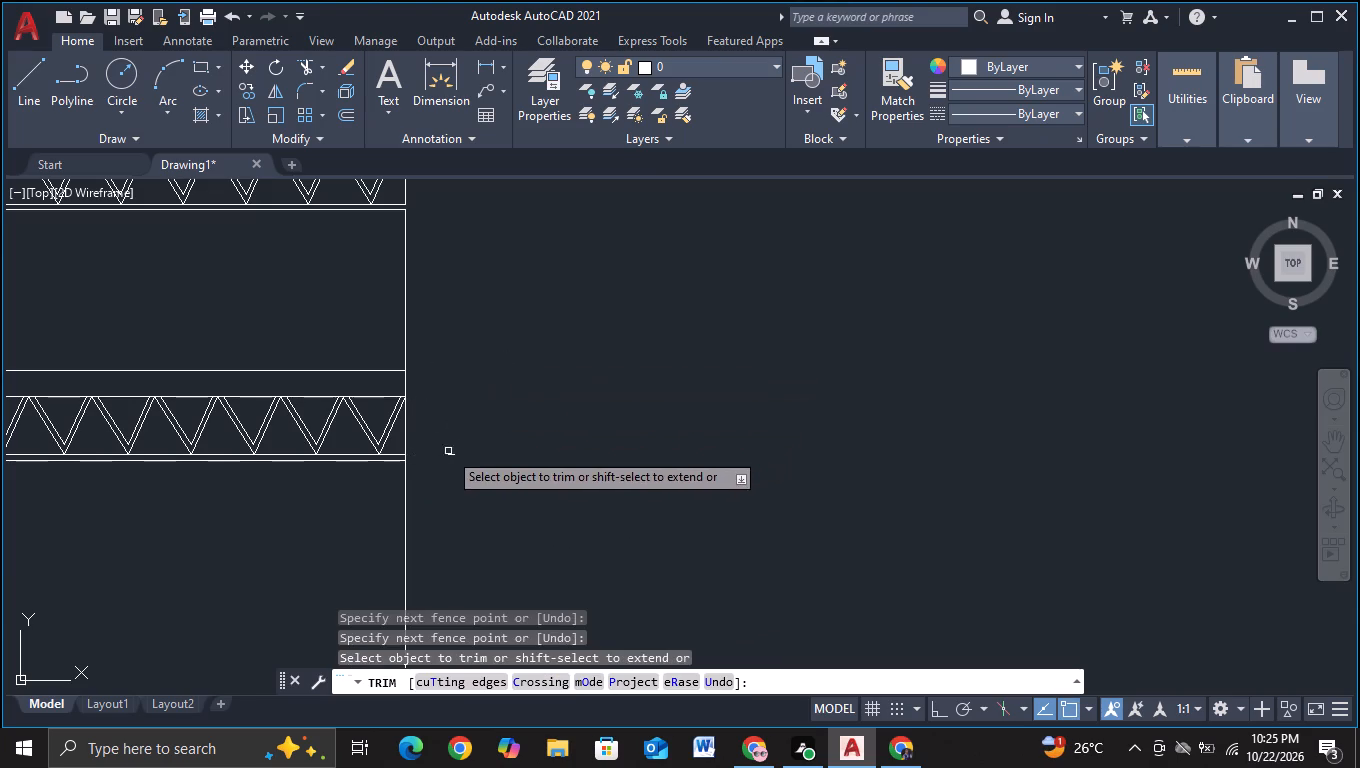
{"action": "left_click", "coordinate": [454, 453]}
Trim the vertical line between the two new trusses and below the lower one, keeping it as the lower truss's end.
{"action": "left_click_drag", "start_coordinate": [381, 314], "coordinate": [520, 298]}
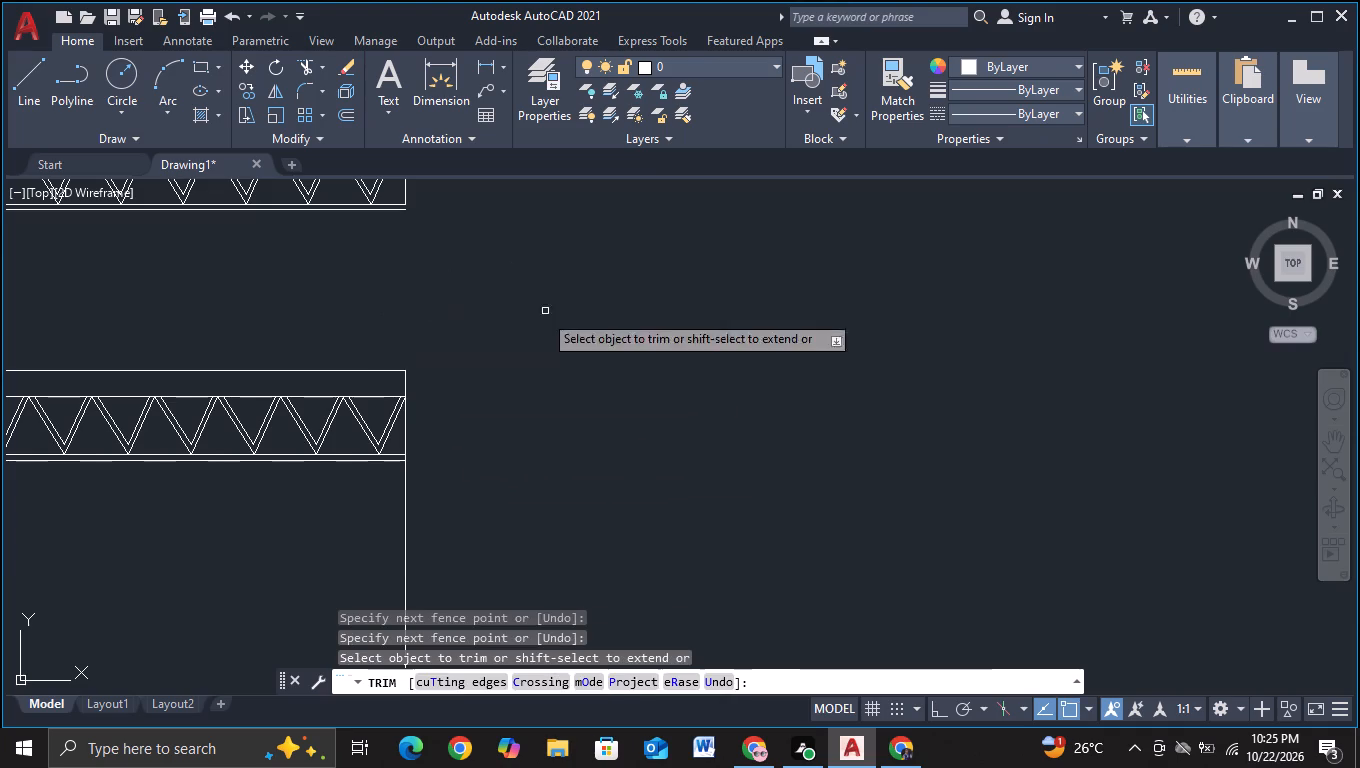
{"action": "left_click_drag", "start_coordinate": [373, 525], "coordinate": [617, 514]}
{"action": "scroll", "coordinate": [620, 514], "scroll_direction": "down", "scroll_amount": 2}
{"action": "middle_click_drag", "start_coordinate": [622, 515], "coordinate": [600, 452]}
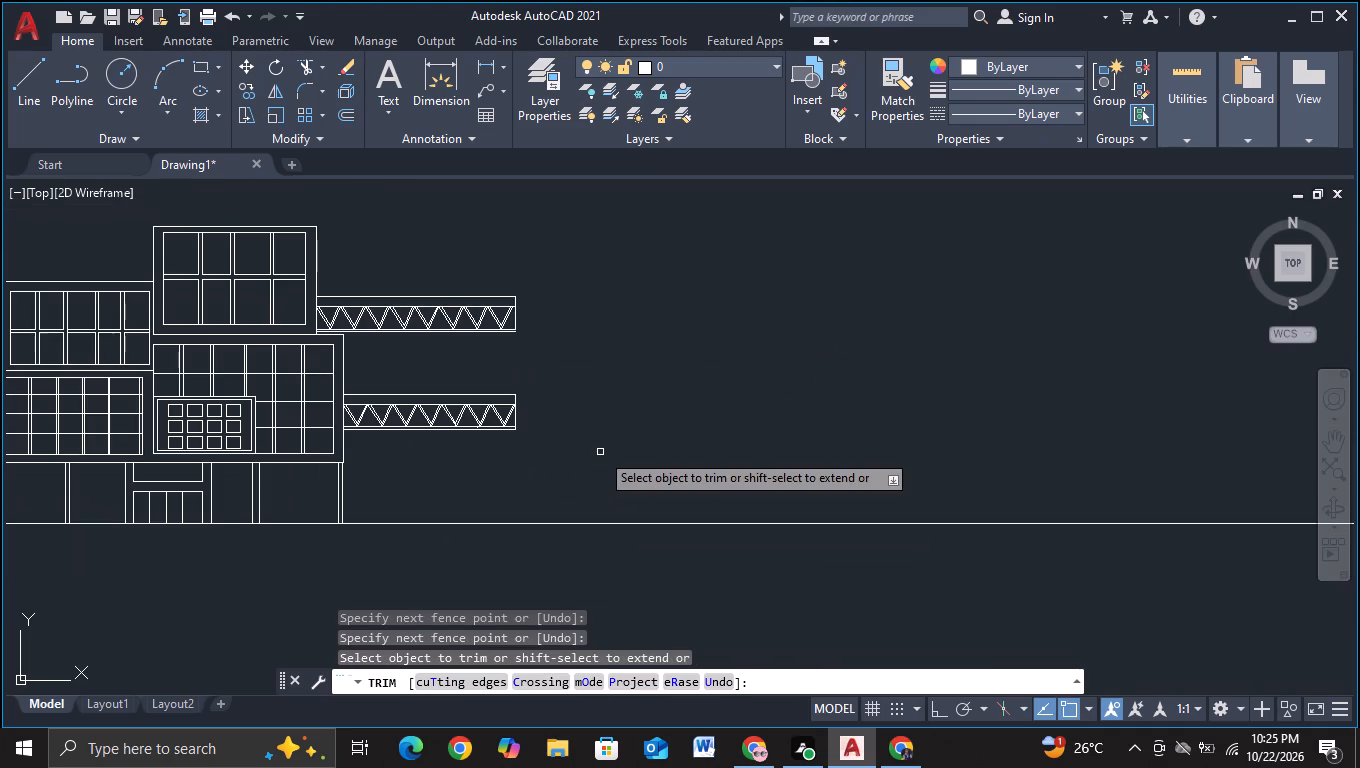
{"action": "key", "text": "Escape"}
Draw a vertical line from the new lower truss's outer bottom corner down to the ground line.
{"action": "middle_click_drag", "start_coordinate": [592, 469], "coordinate": [551, 536]}
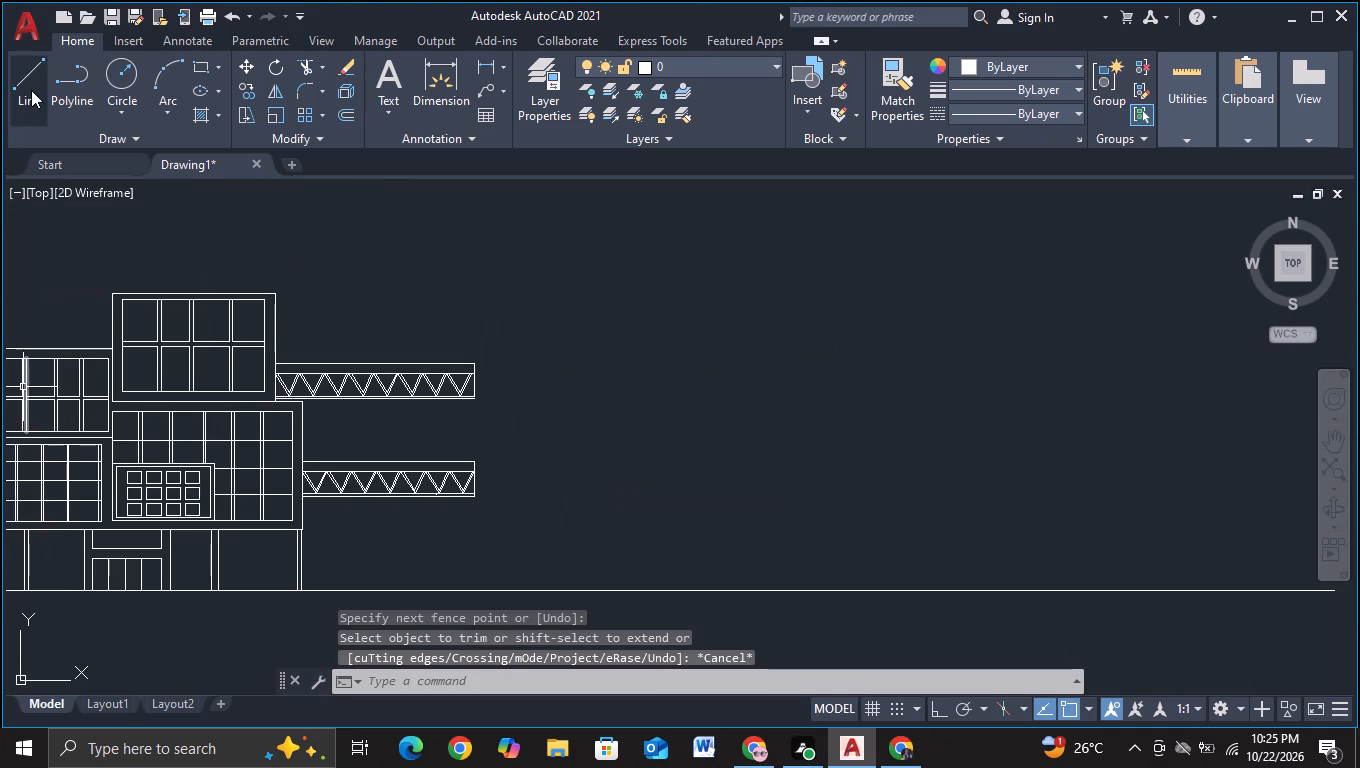
{"action": "left_click", "coordinate": [31, 90]}
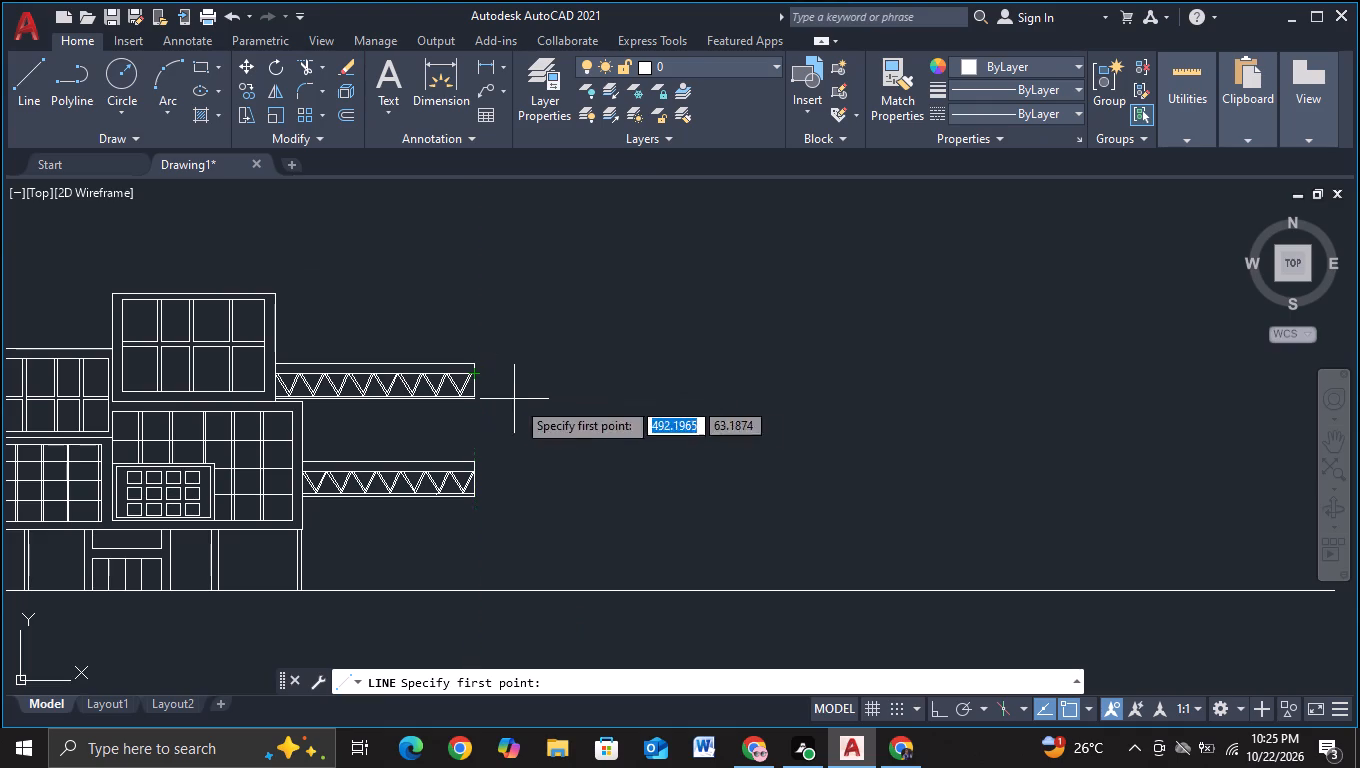
{"action": "left_click", "coordinate": [475, 498]}
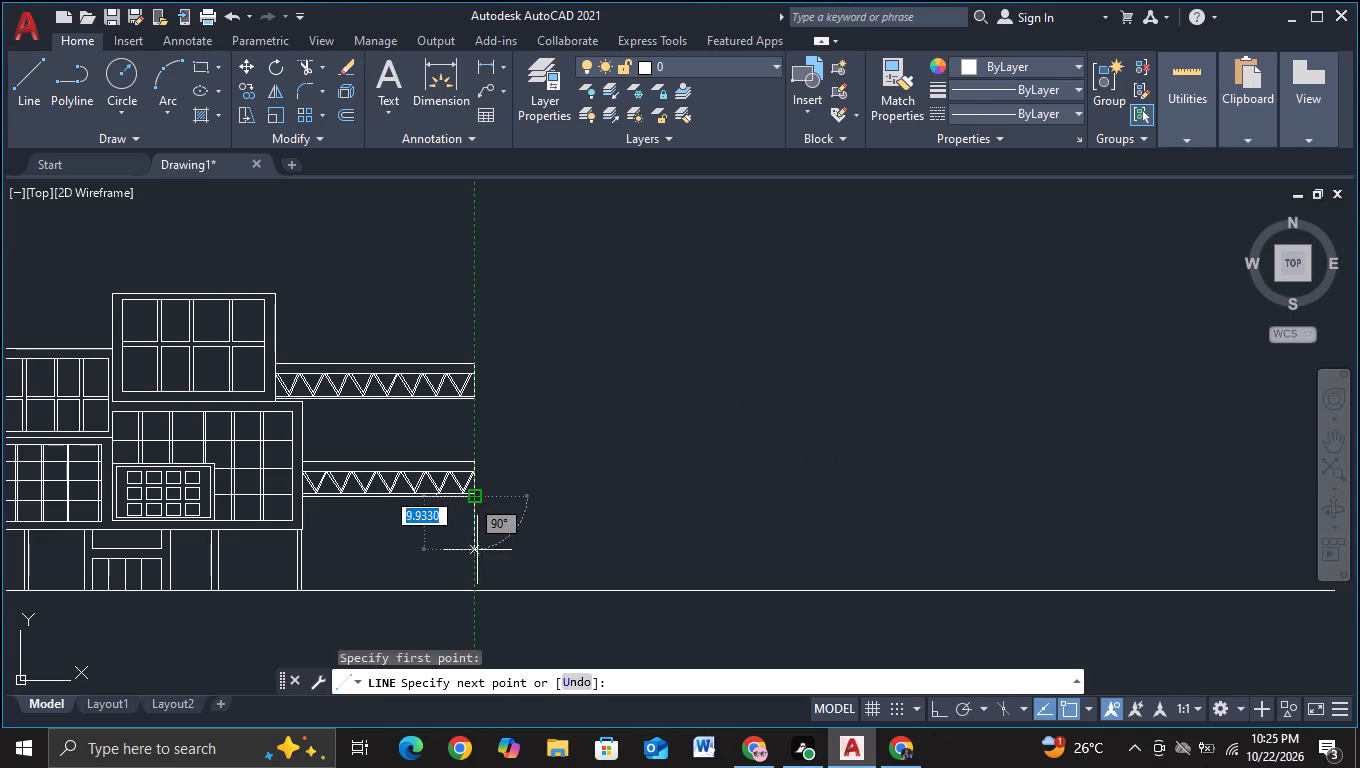
{"action": "middle_click_drag", "start_coordinate": [477, 553], "coordinate": [470, 431]}
{"action": "left_click", "coordinate": [465, 465]}
{"action": "key", "text": "Escape"}
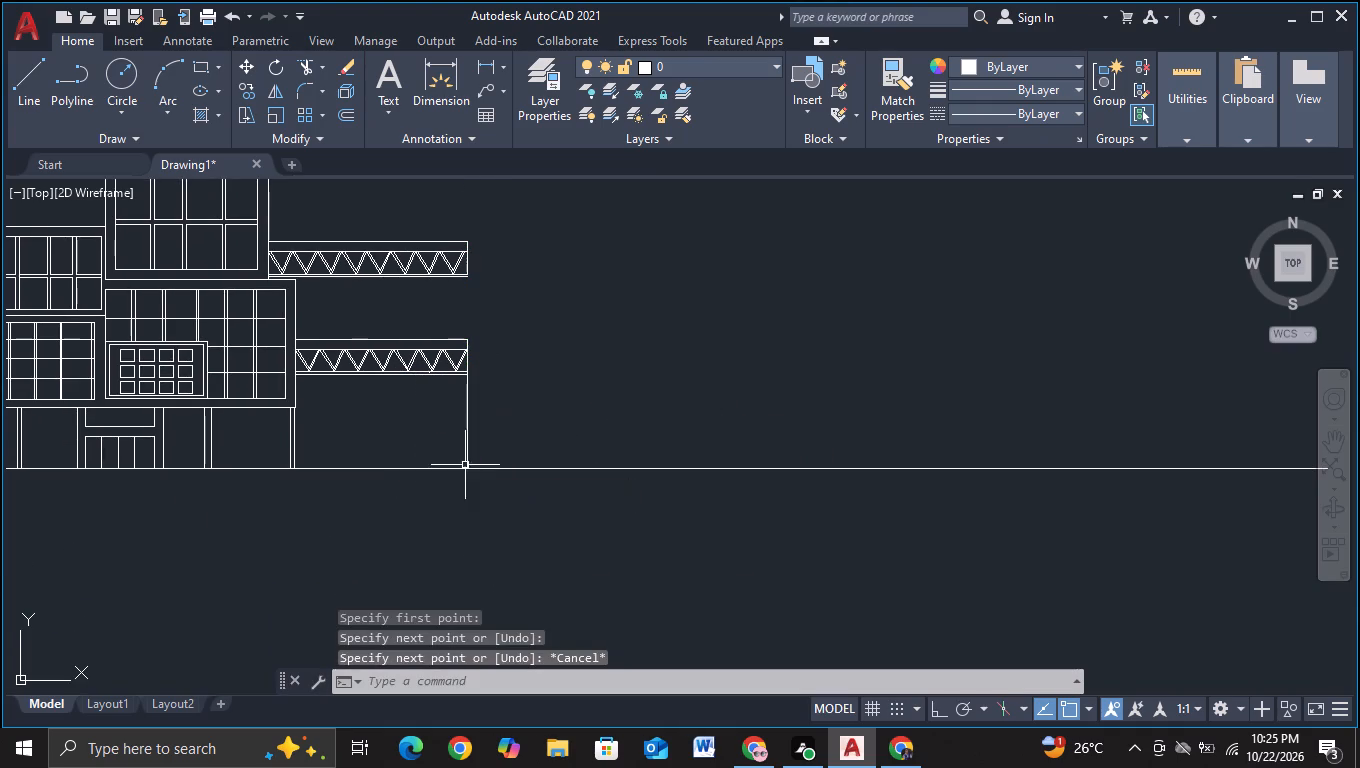
Draw a block outline from the lower truss's outer top corner: up into the gap, about 53 units across with ortho on, and down past ground.
{"action": "left_click", "coordinate": [39, 106]}
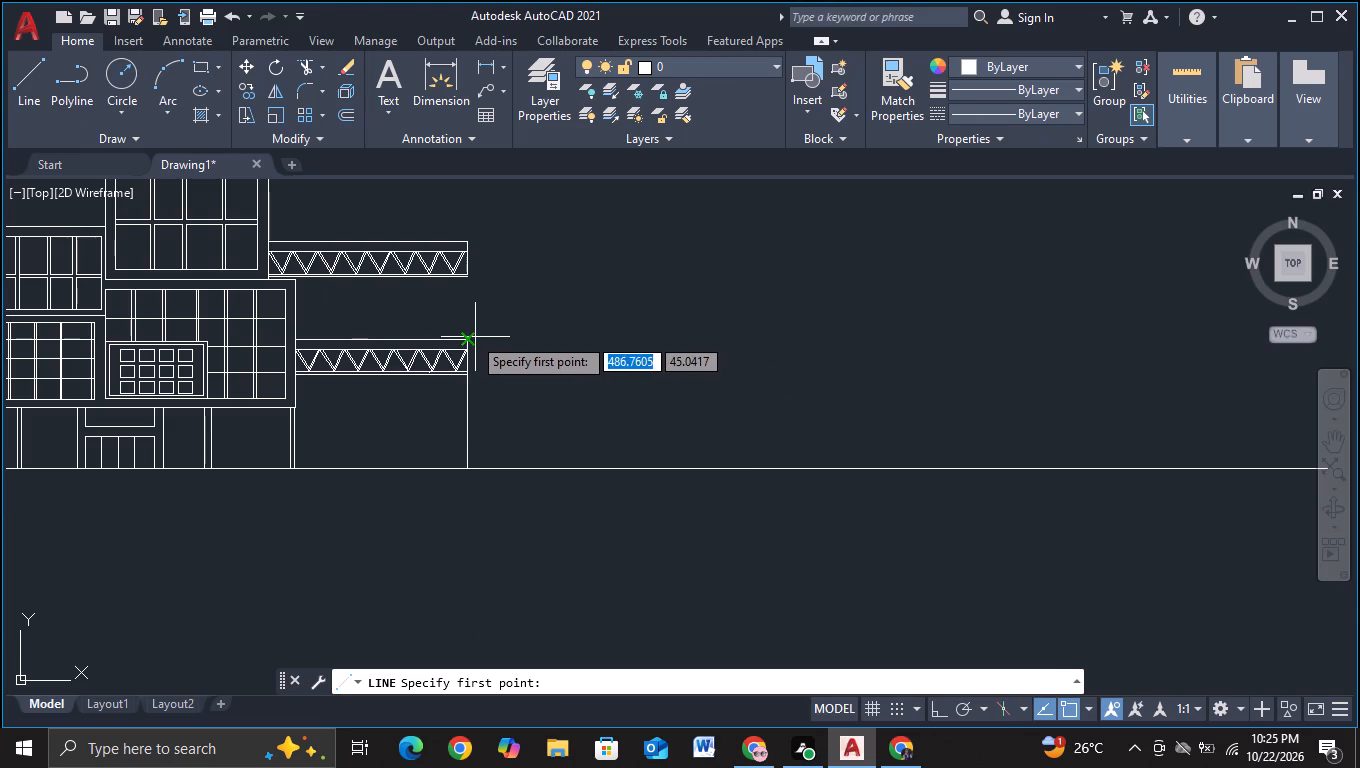
{"action": "left_click", "coordinate": [468, 335]}
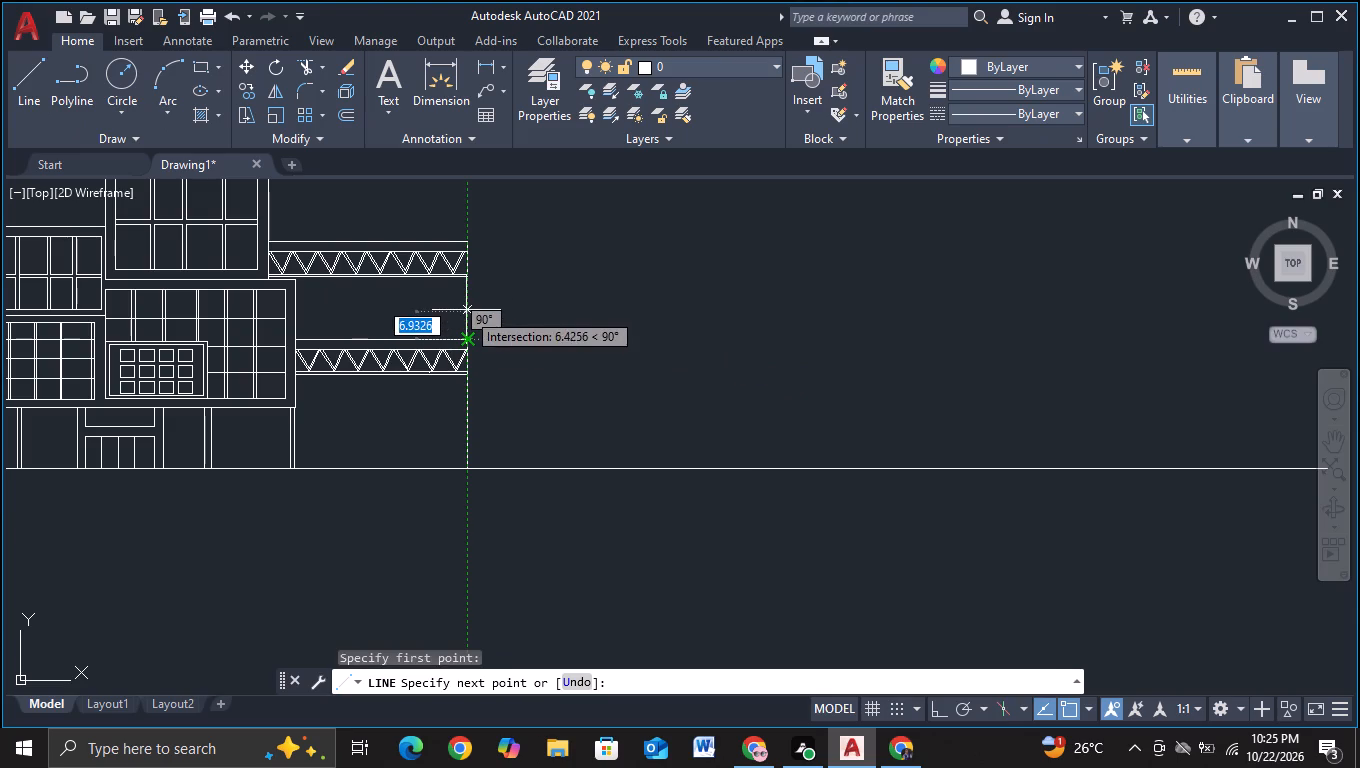
{"action": "left_click", "coordinate": [466, 301]}
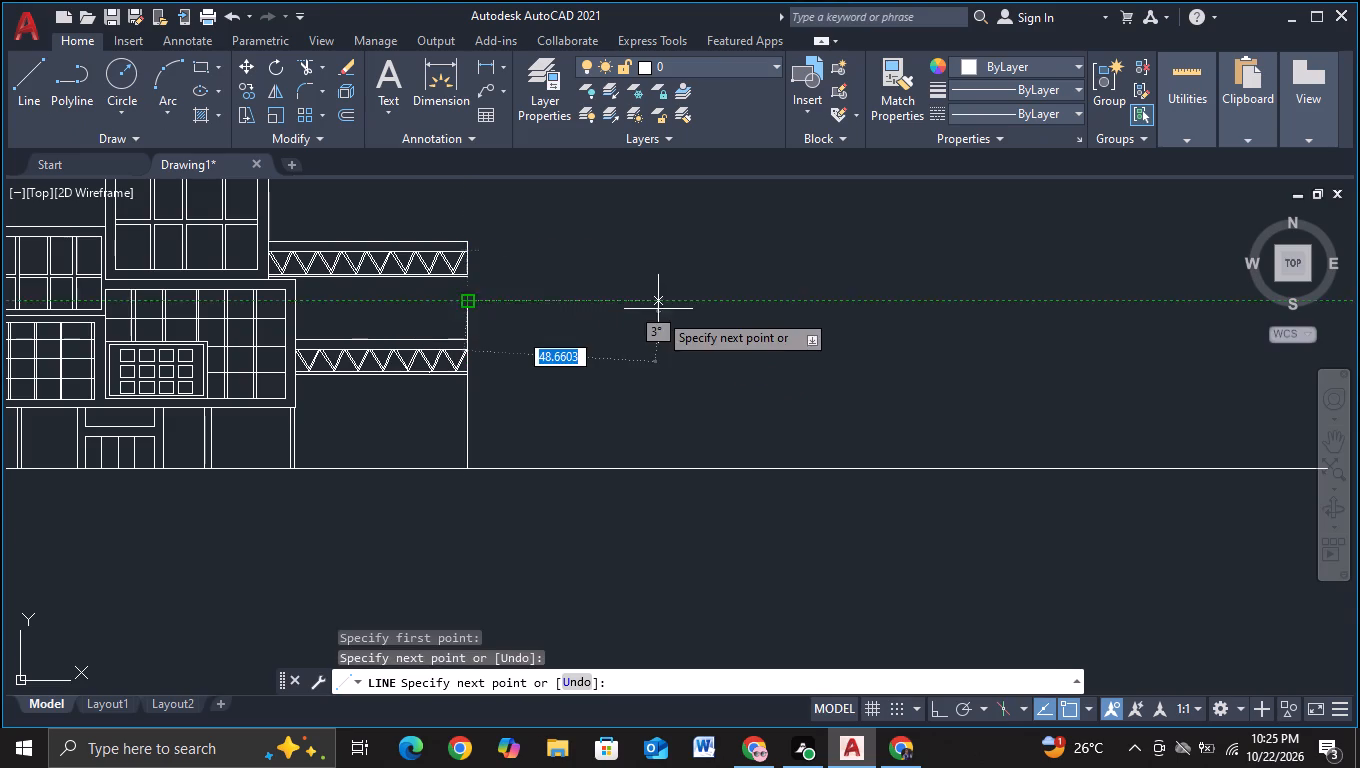
{"action": "key", "text": "F8"}
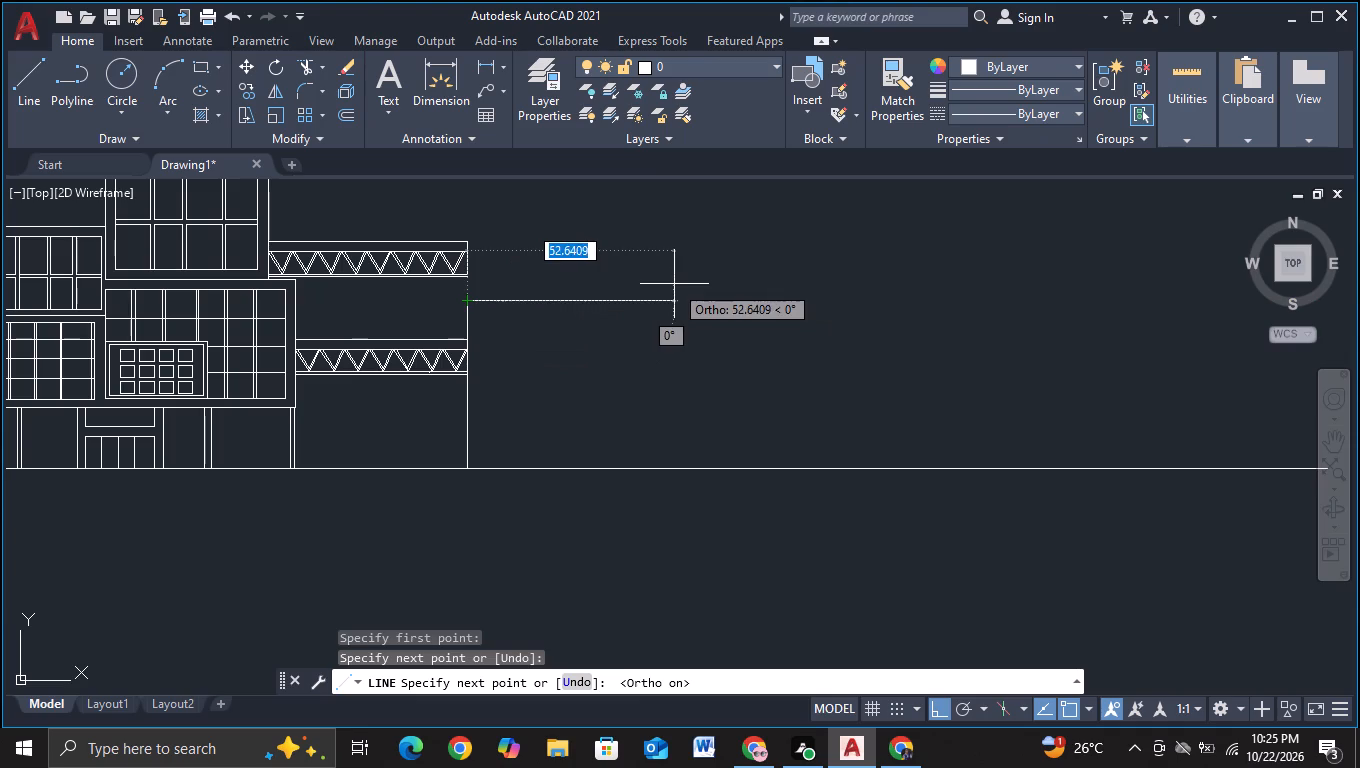
{"action": "left_click", "coordinate": [674, 284]}
{"action": "left_click", "coordinate": [667, 566]}
{"action": "key", "text": "Escape"}
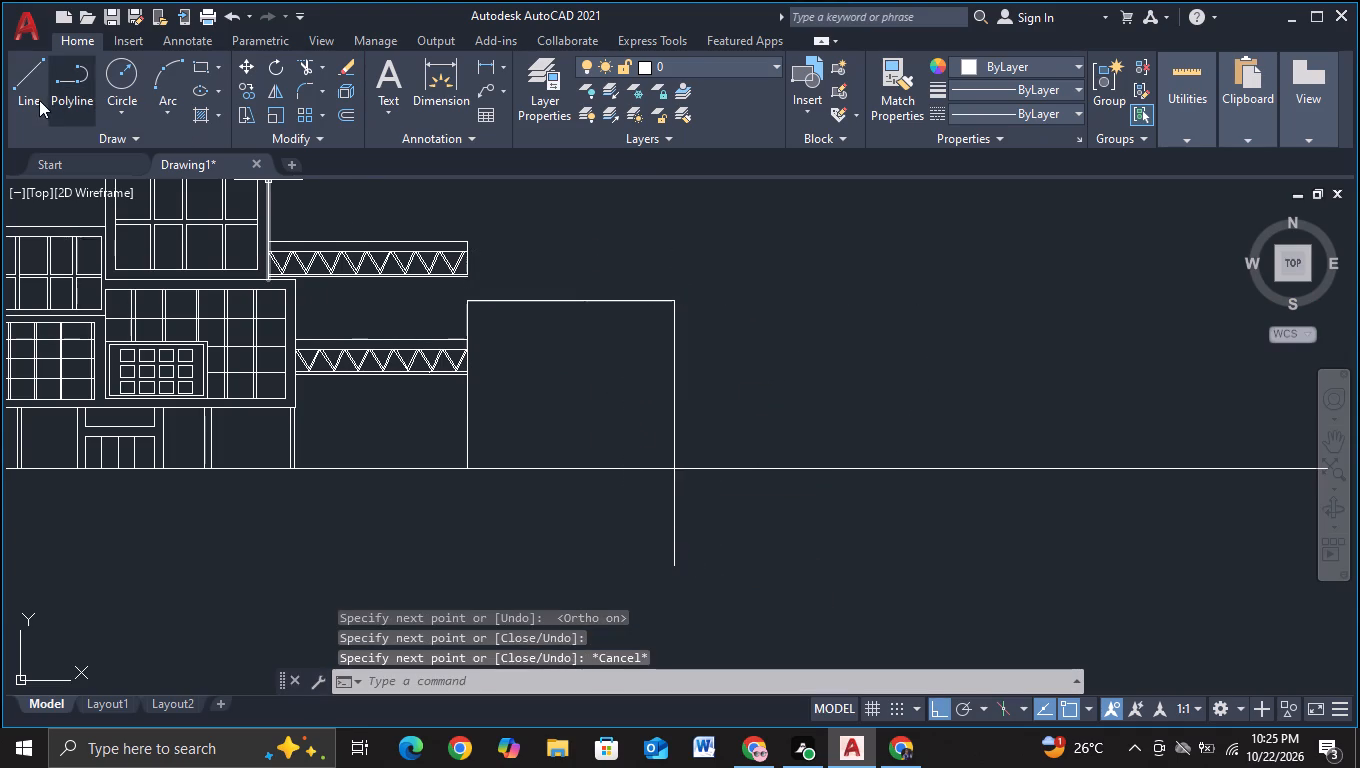
Draw an upper volume on top of the new block, about 27 units high and 53 units wide, matching its side edges.
{"action": "left_click", "coordinate": [39, 100]}
{"action": "left_click", "coordinate": [470, 296]}
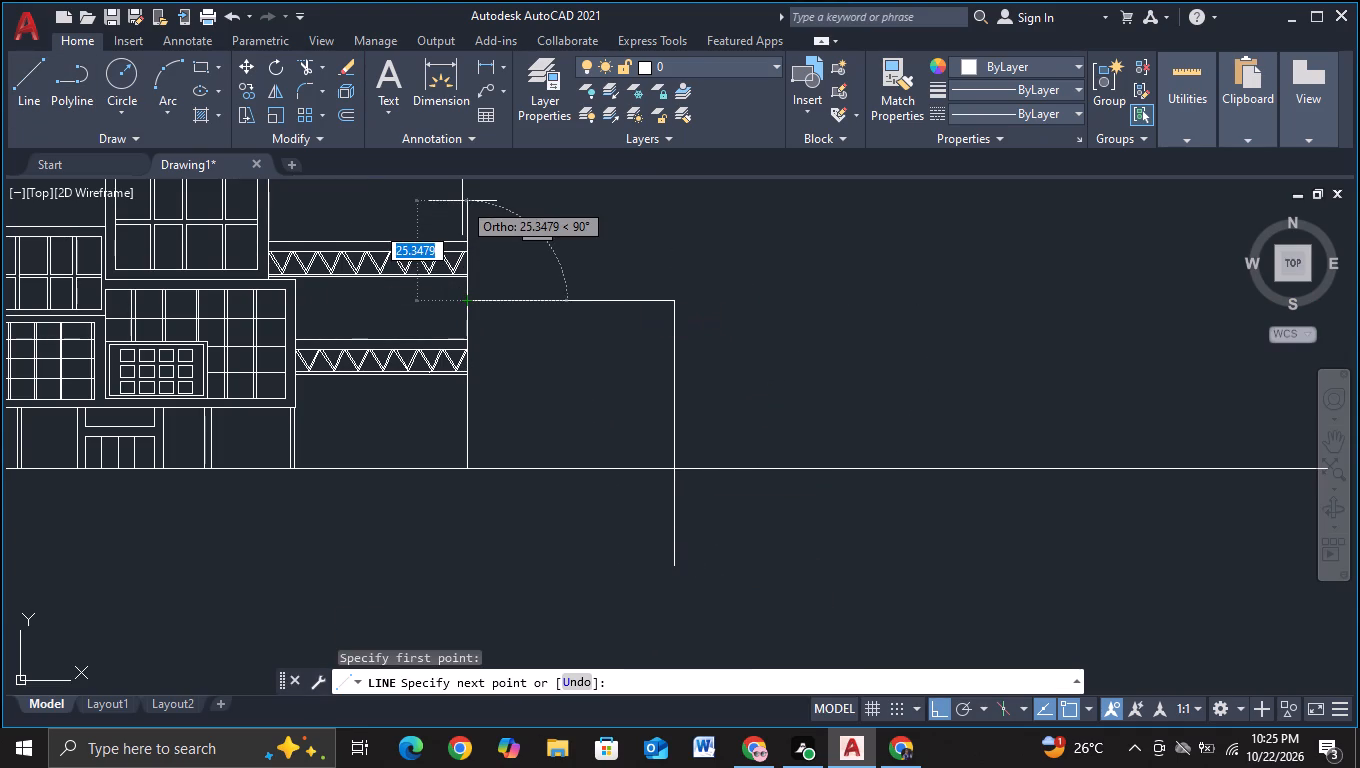
{"action": "middle_click_drag", "start_coordinate": [462, 201], "coordinate": [470, 296]}
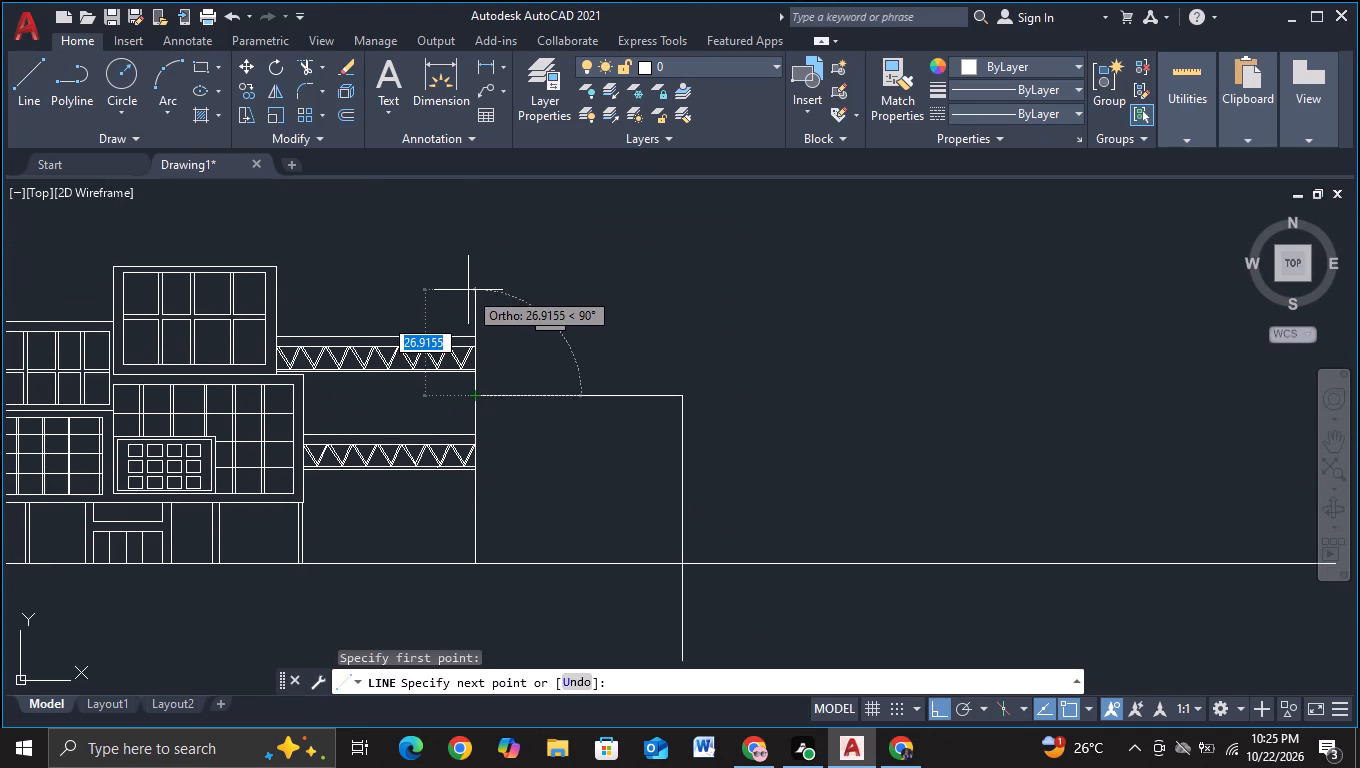
{"action": "left_click", "coordinate": [468, 290]}
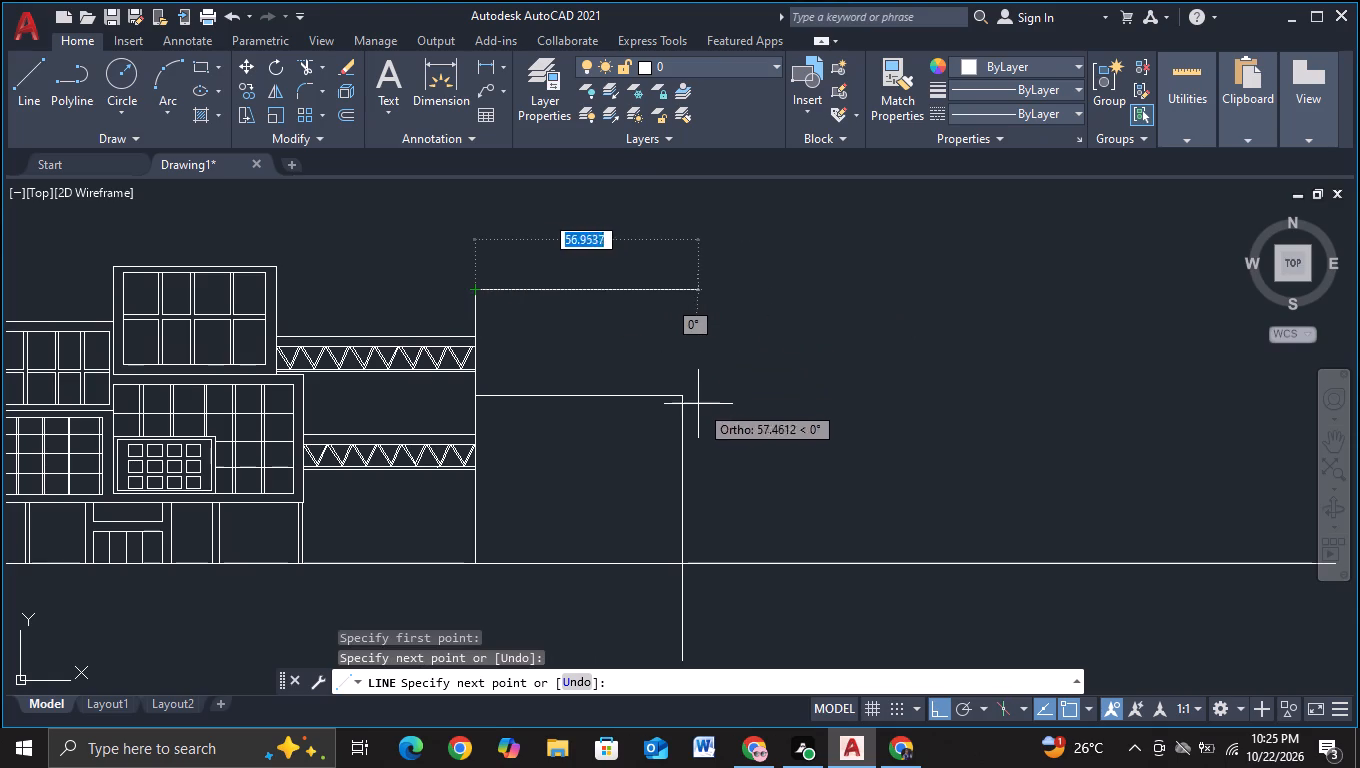
{"action": "left_click", "coordinate": [683, 394]}
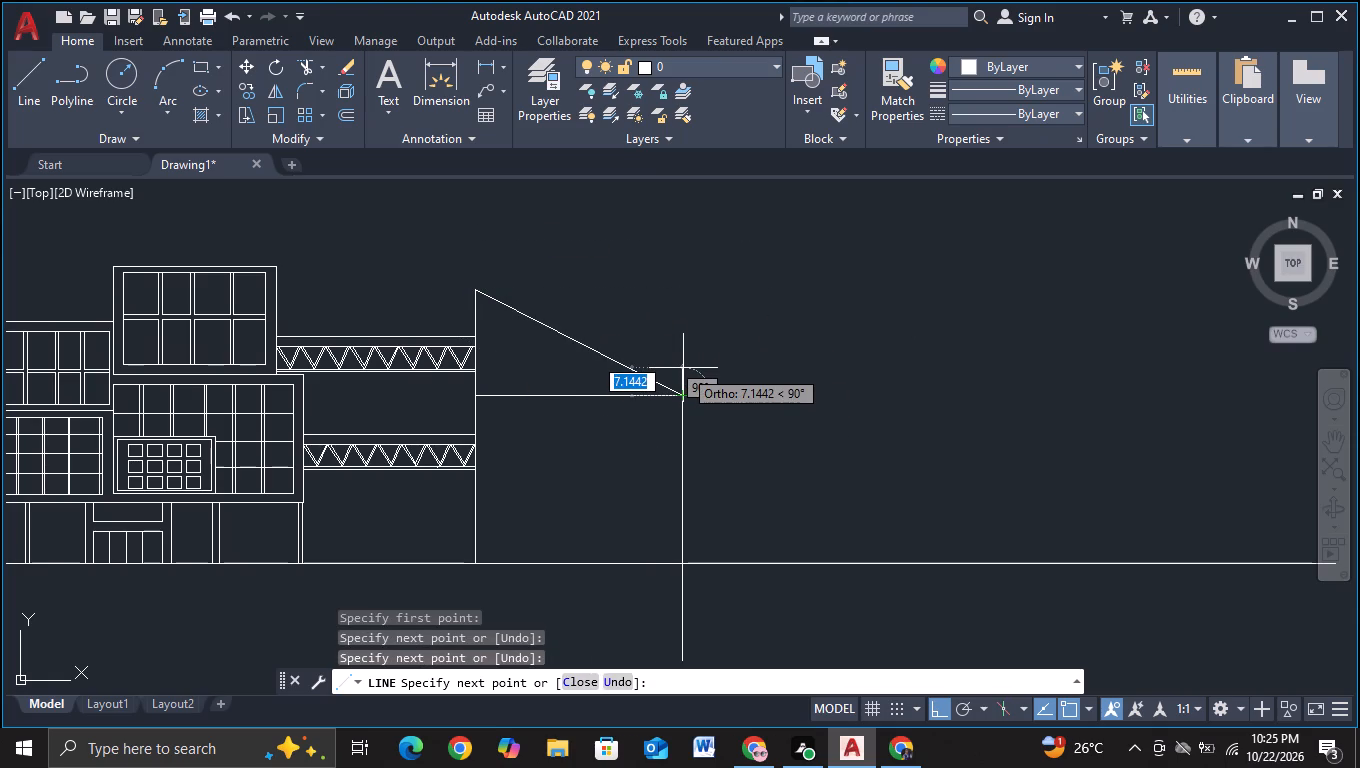
{"action": "key", "text": "ctrl+z"}
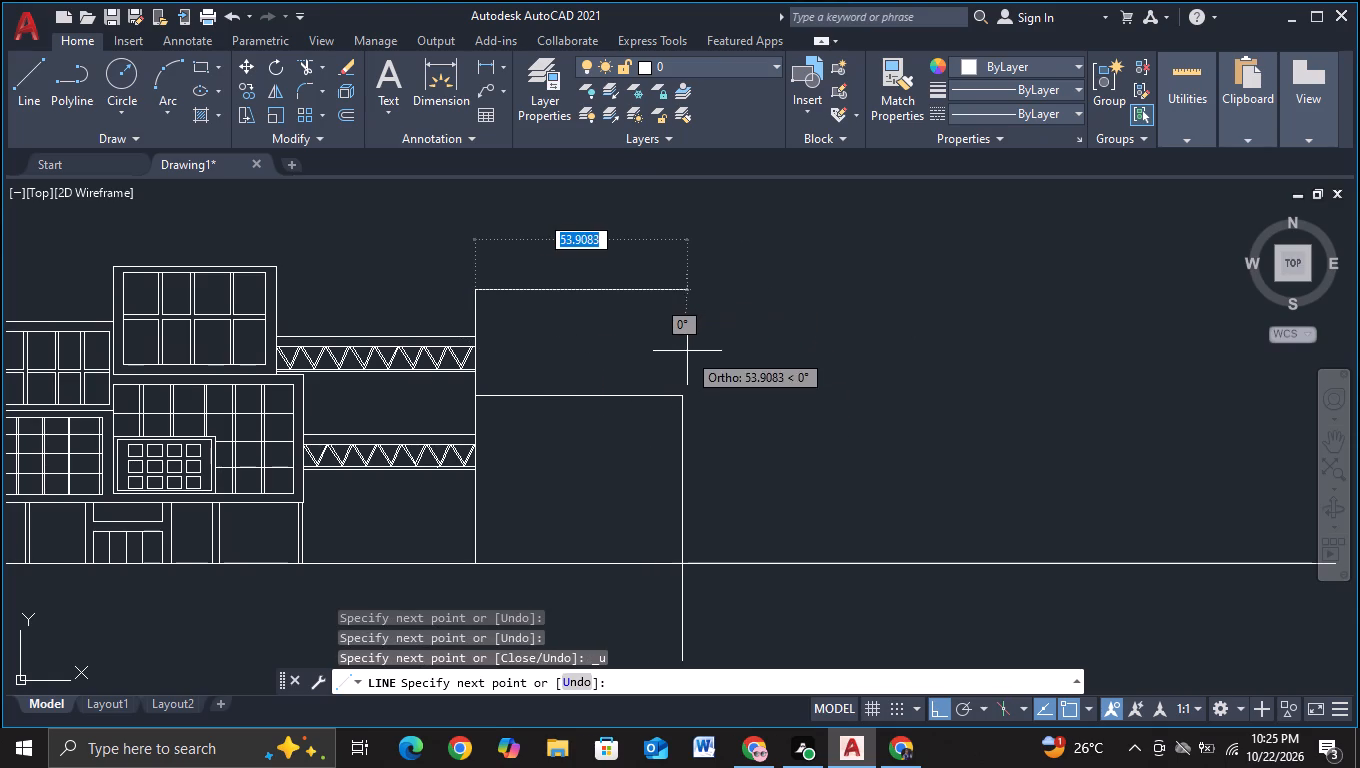
{"action": "left_click", "coordinate": [680, 289]}
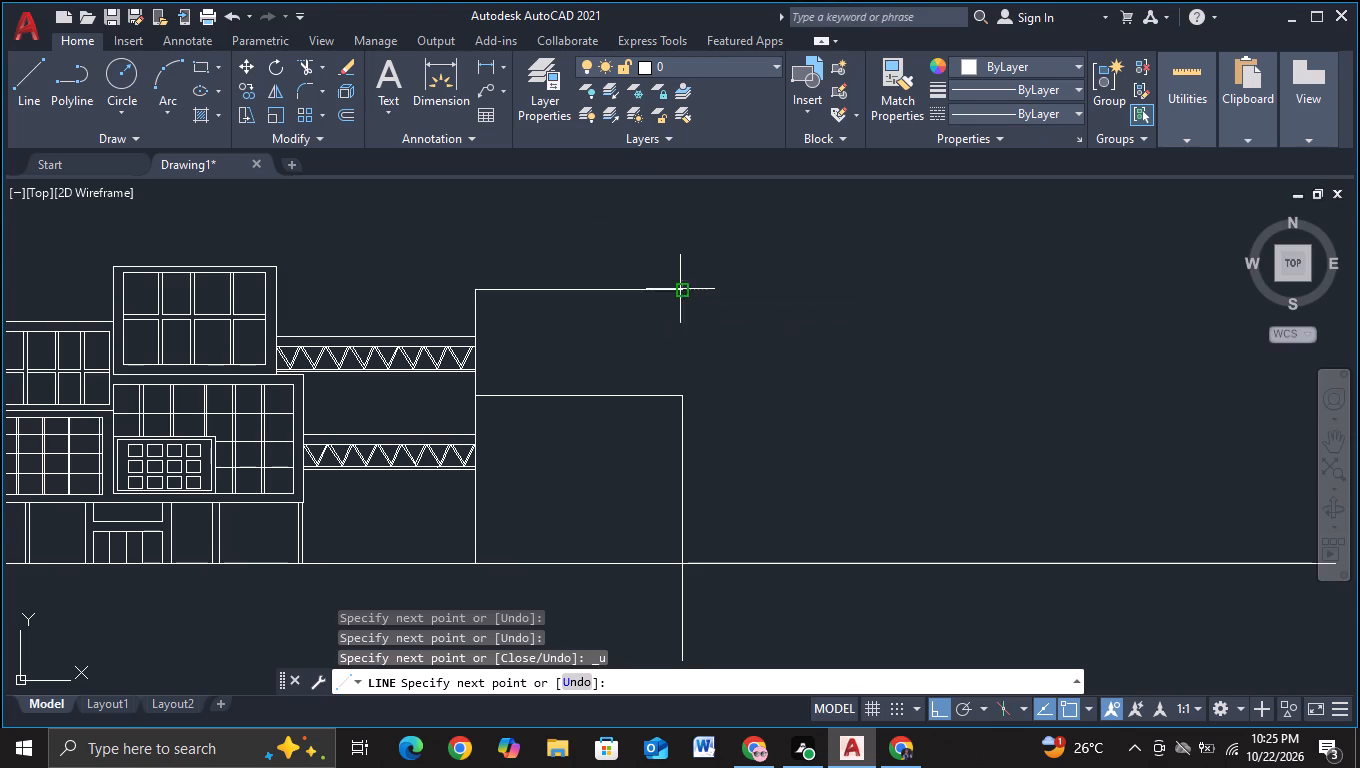
{"action": "left_click", "coordinate": [678, 402]}
{"action": "key", "text": "Escape"}
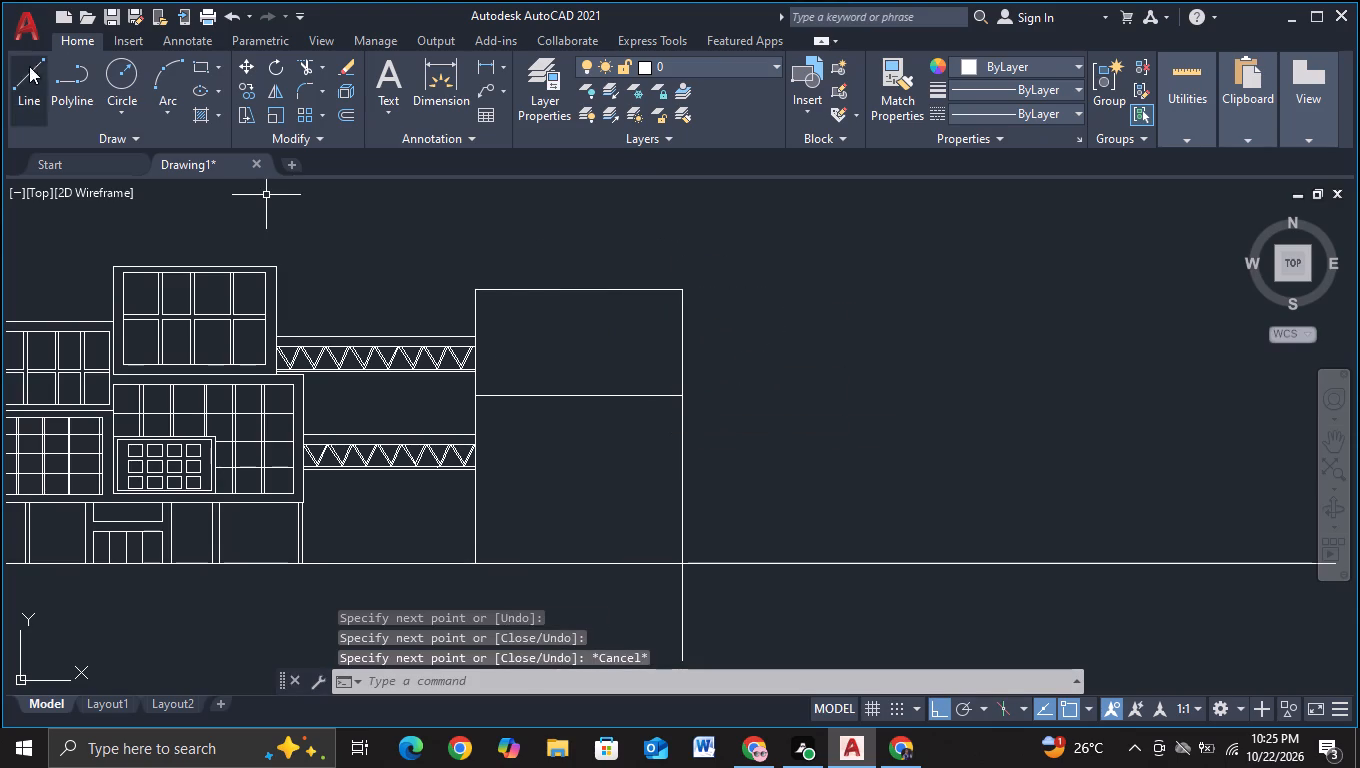
Draw a new level above the block: from its truss-side top corner, up about 15 units and about 53 units across.
{"action": "left_click", "coordinate": [34, 75]}
{"action": "middle_click_drag", "start_coordinate": [600, 356], "coordinate": [615, 423]}
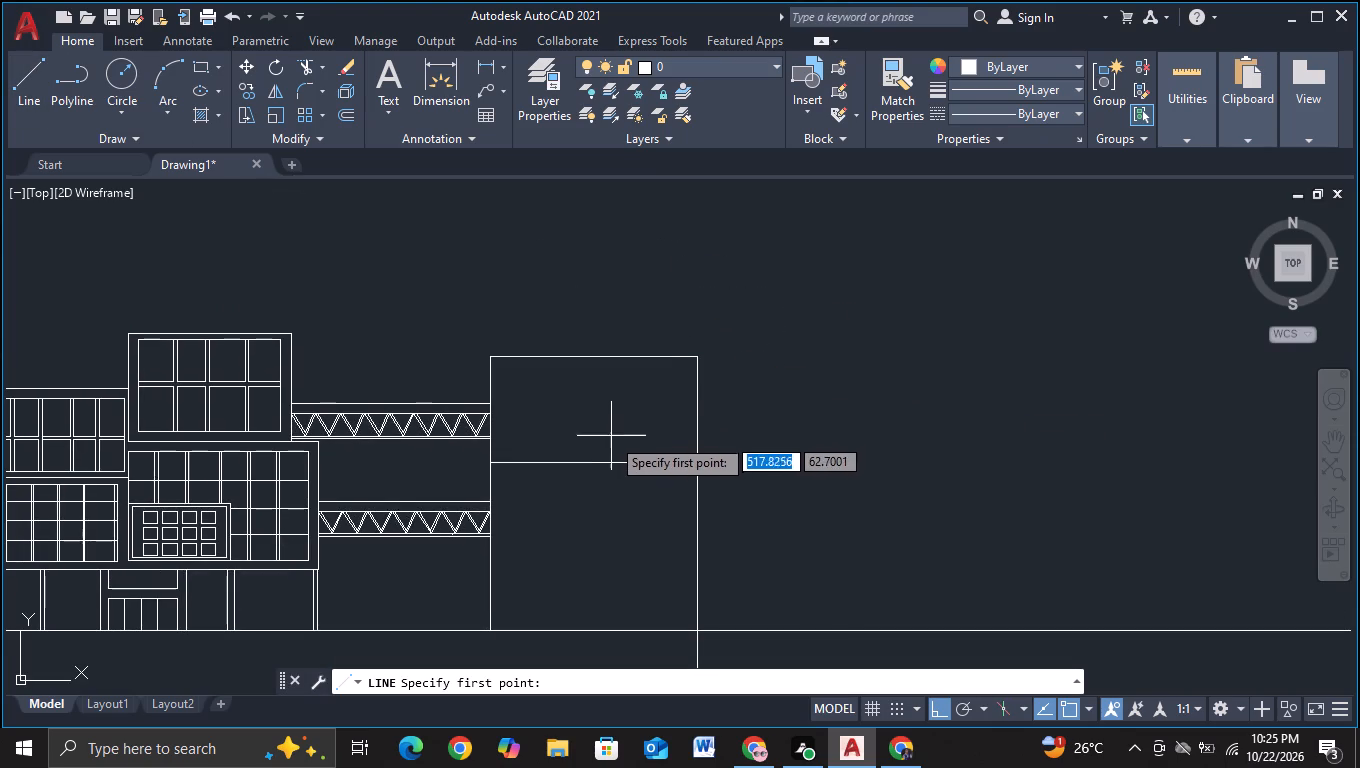
{"action": "left_click", "coordinate": [494, 356]}
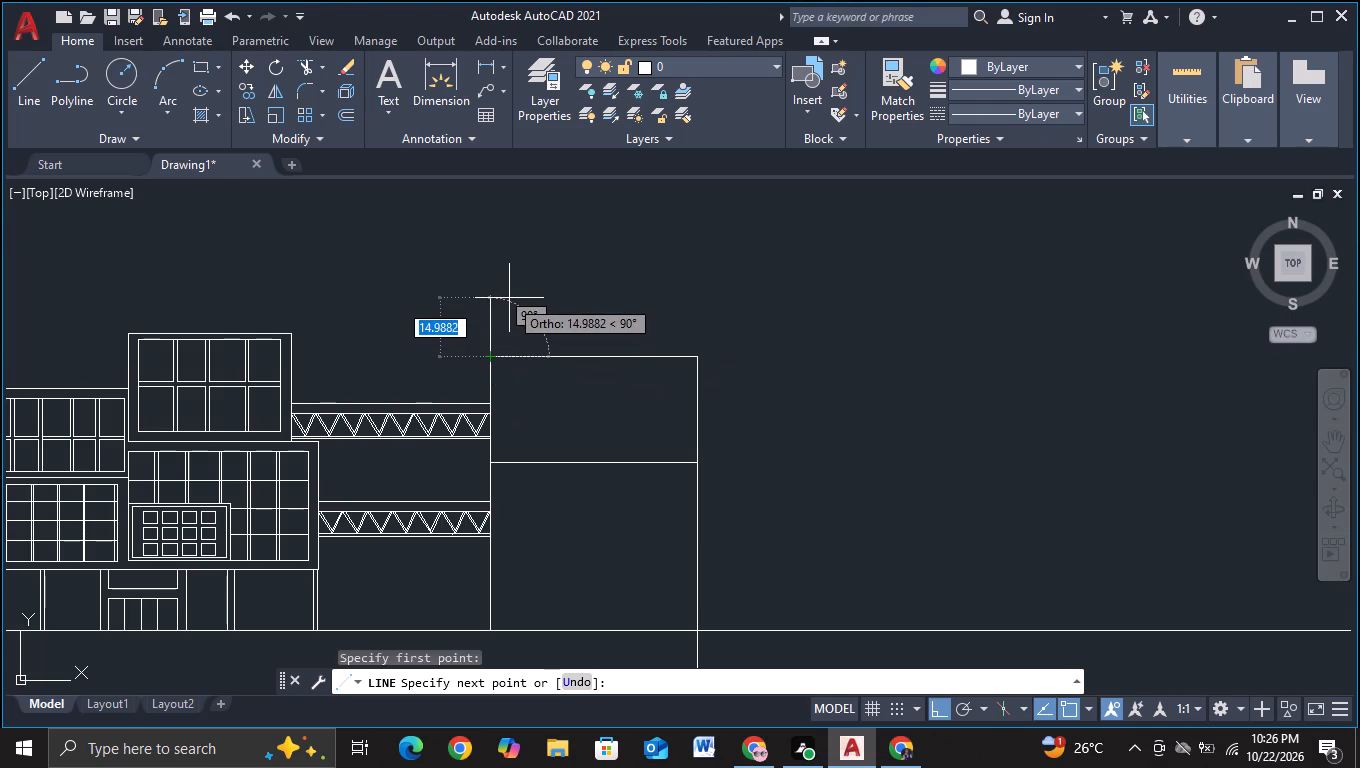
{"action": "left_click", "coordinate": [506, 296]}
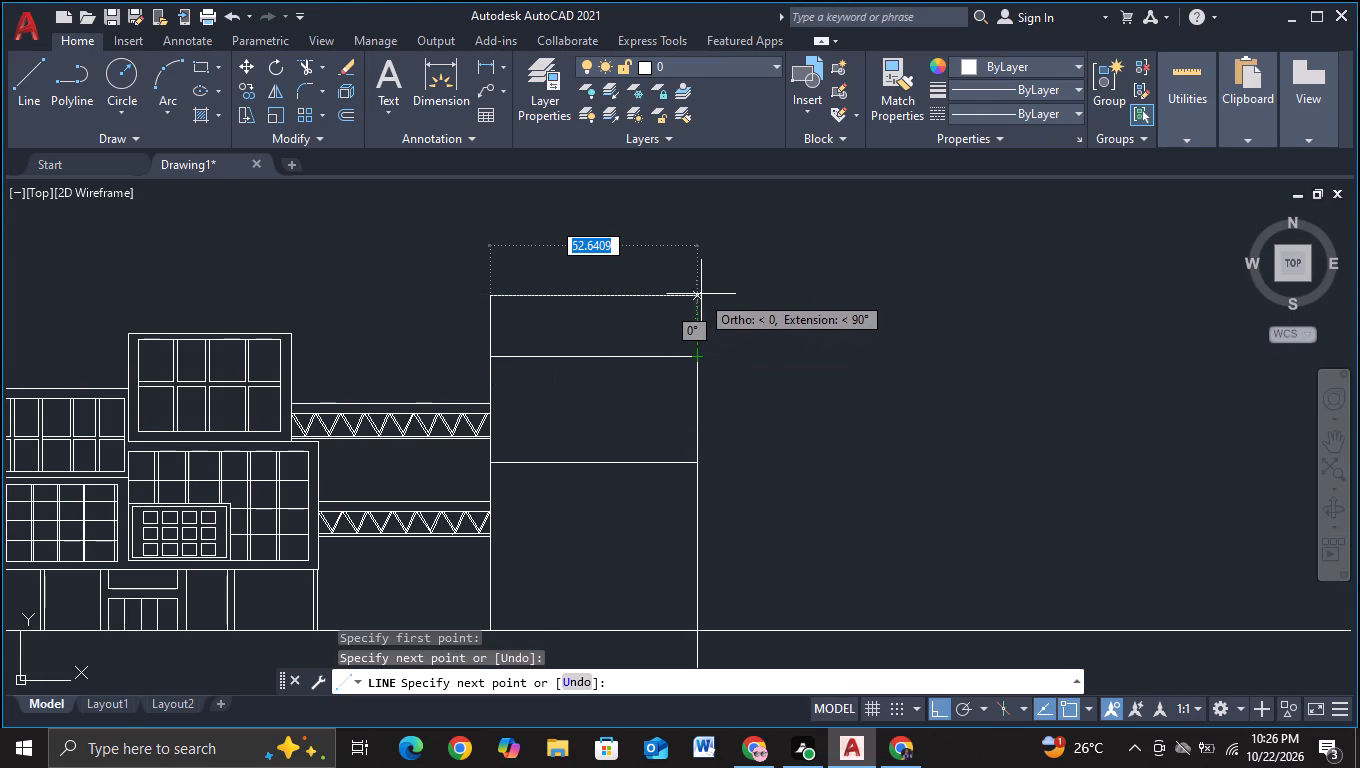
{"action": "left_click", "coordinate": [701, 294]}
{"action": "key", "text": "Escape"}
Draw a second, shorter level on top, about 53 units wide, and bring its far side down to the block's existing top corner.
{"action": "middle_click_drag", "start_coordinate": [714, 383], "coordinate": [705, 483]}
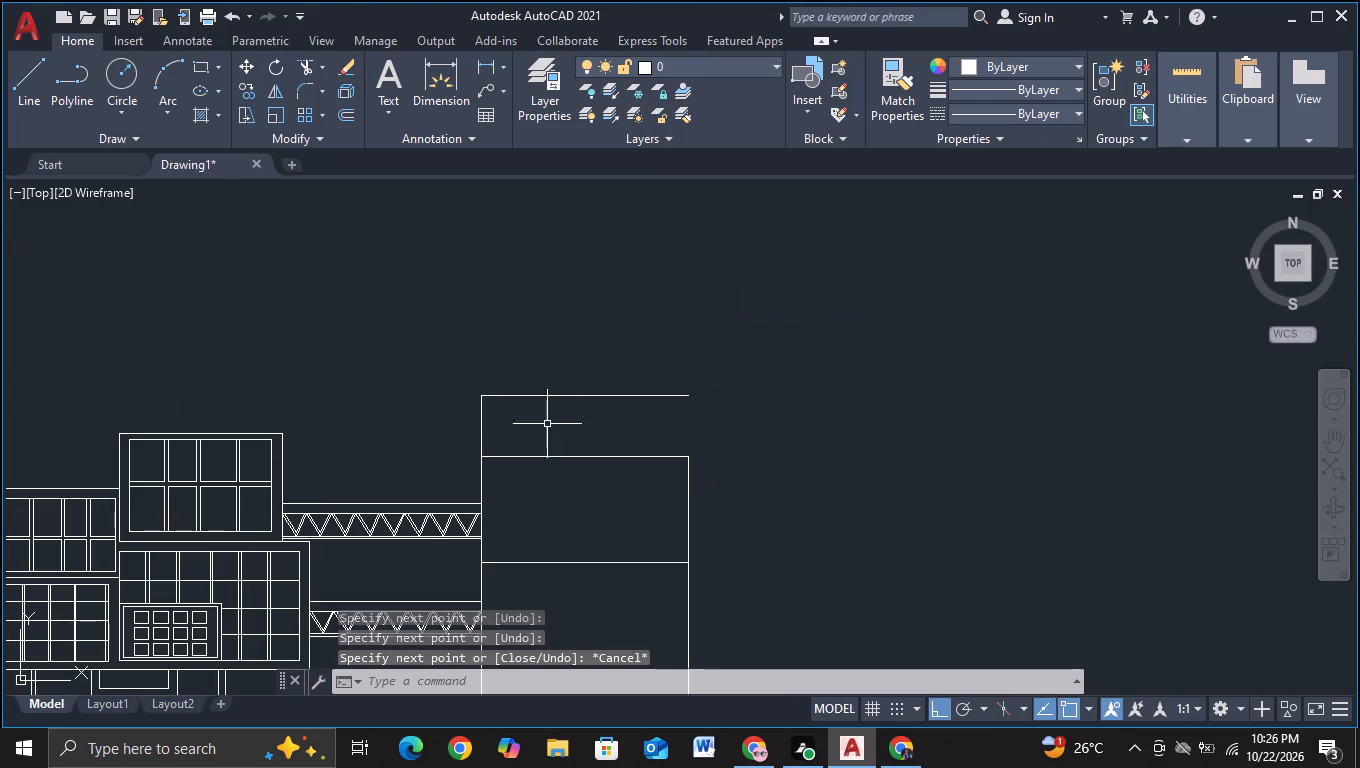
{"action": "left_click", "coordinate": [37, 109]}
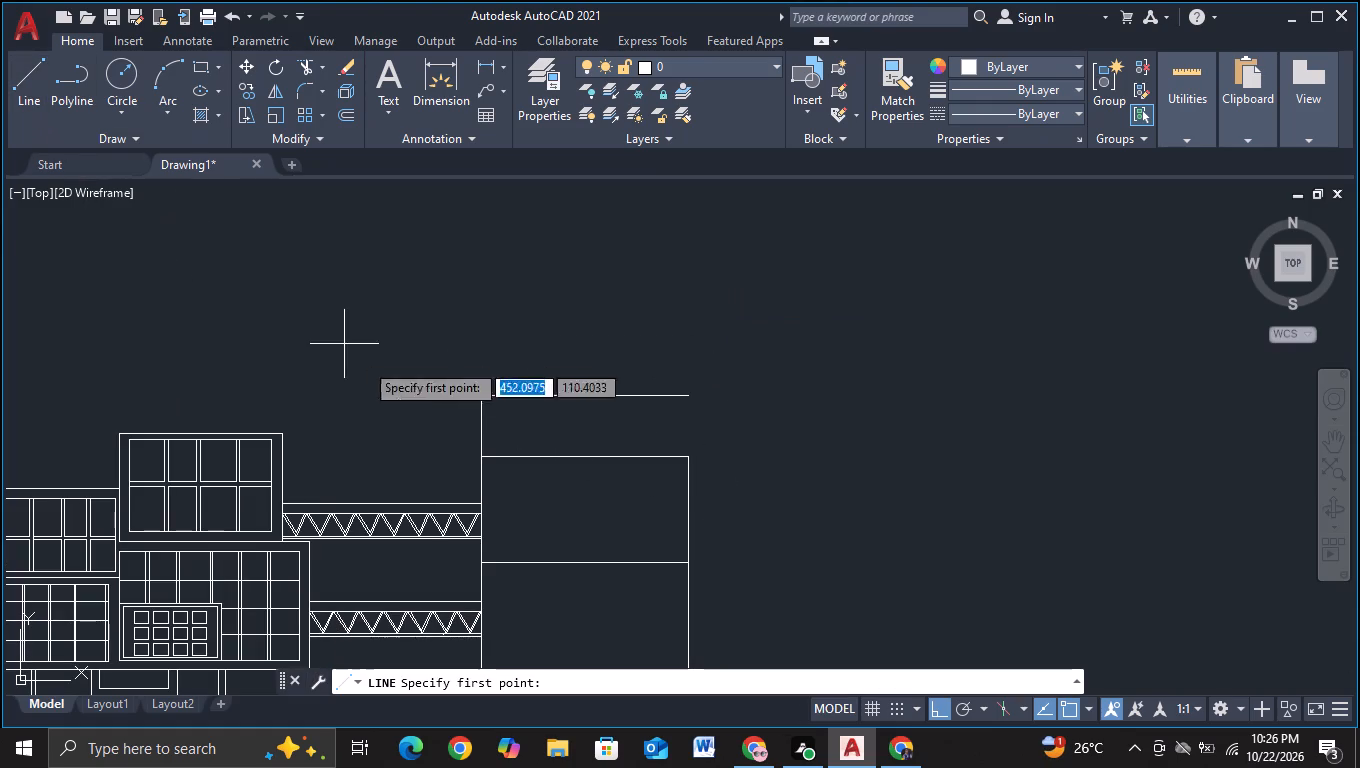
{"action": "left_click", "coordinate": [480, 403]}
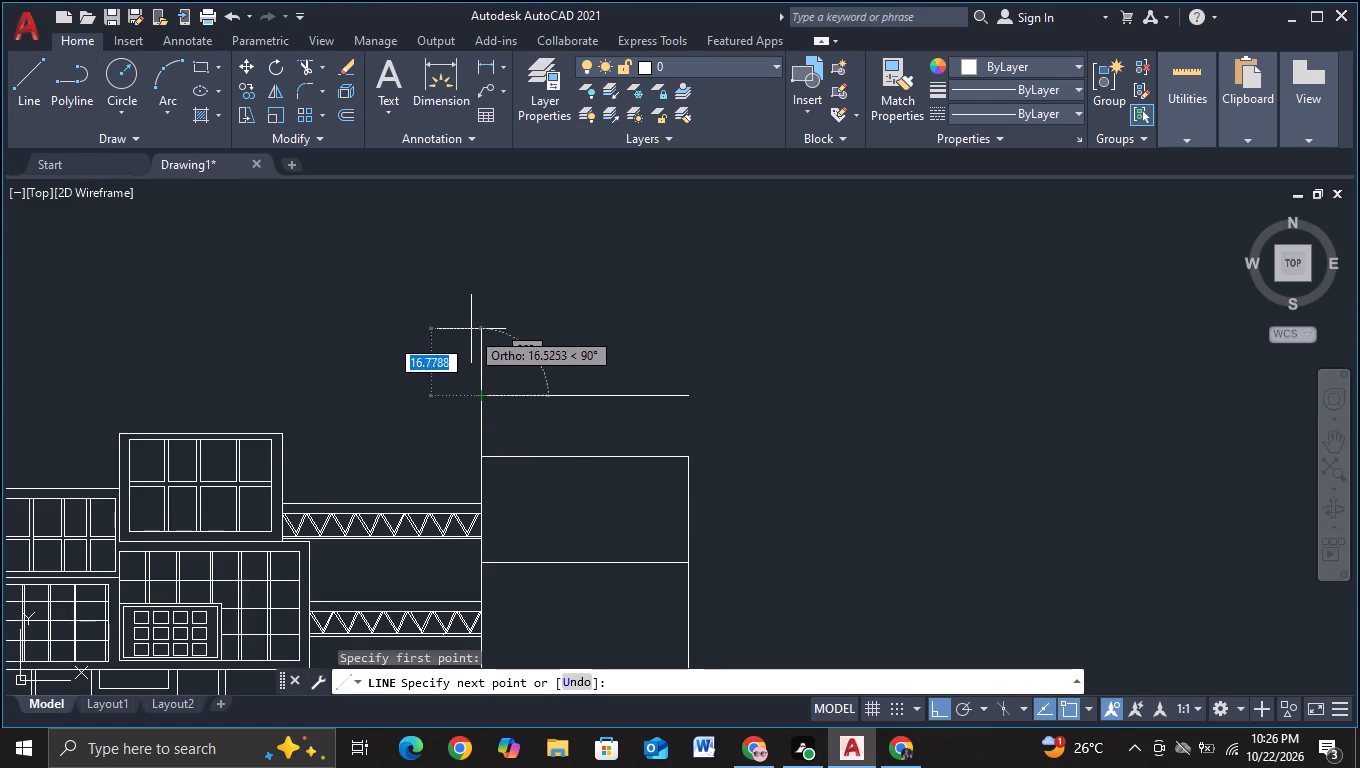
{"action": "left_click", "coordinate": [476, 347]}
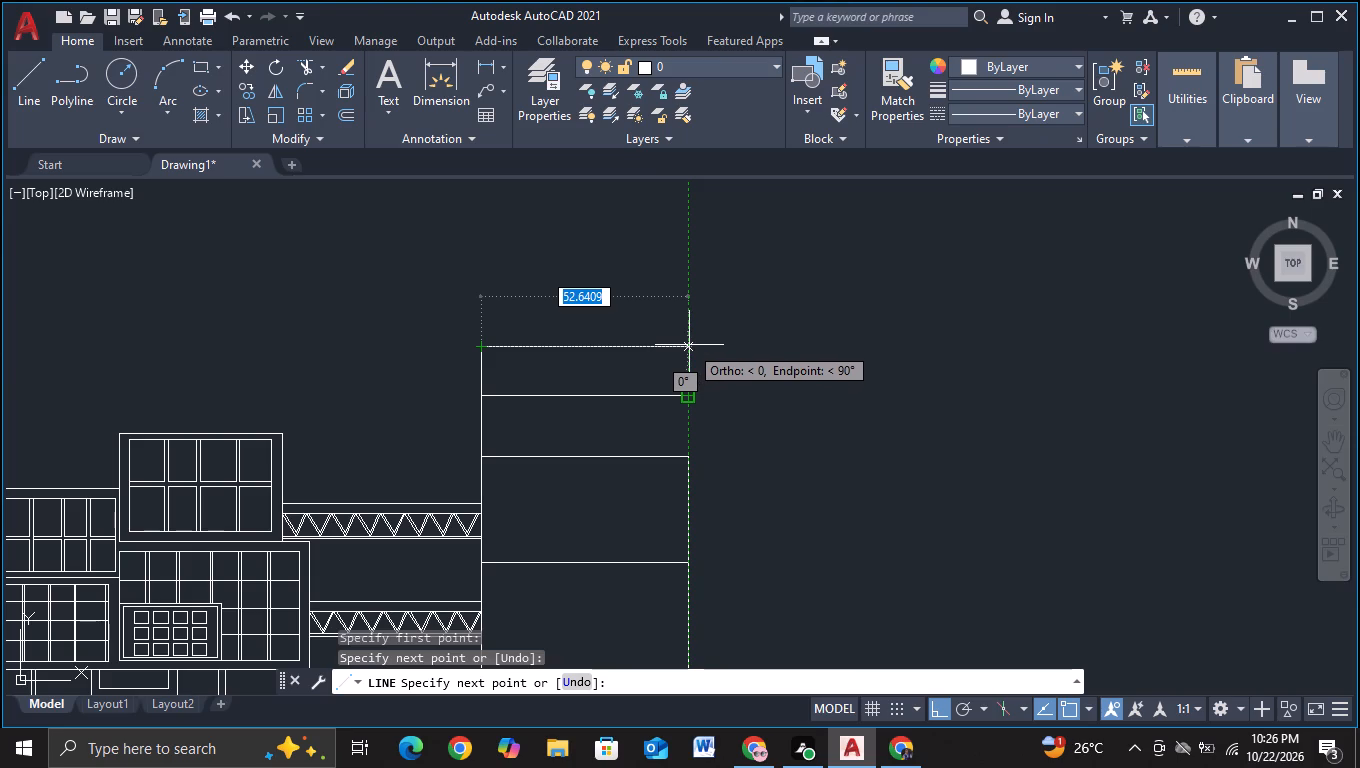
{"action": "left_click", "coordinate": [689, 348]}
{"action": "left_click", "coordinate": [683, 448]}
{"action": "key", "text": "Escape"}
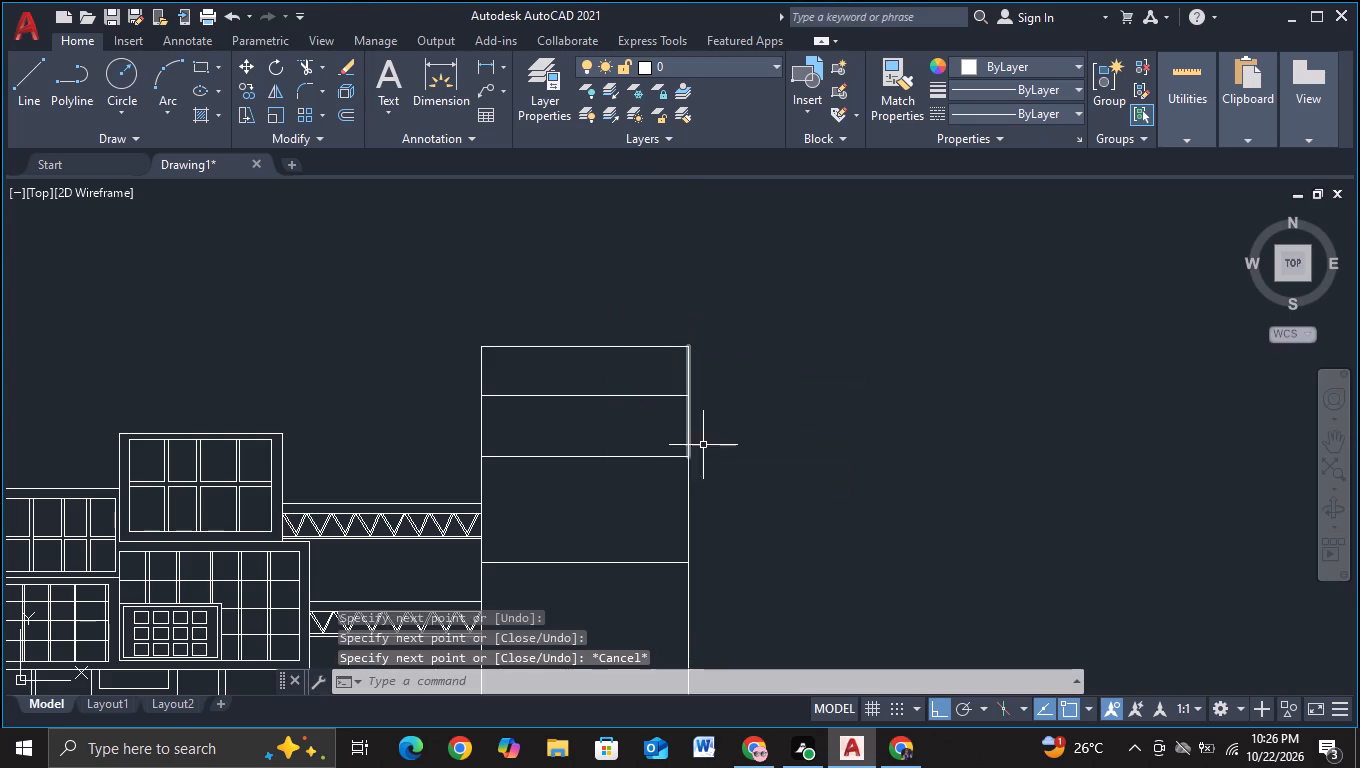
Trim the part of the block's far side edge that extends below the ground line.
{"action": "scroll", "coordinate": [762, 435], "scroll_direction": "down", "scroll_amount": 3}
{"action": "middle_click_drag", "start_coordinate": [790, 516], "coordinate": [764, 416]}
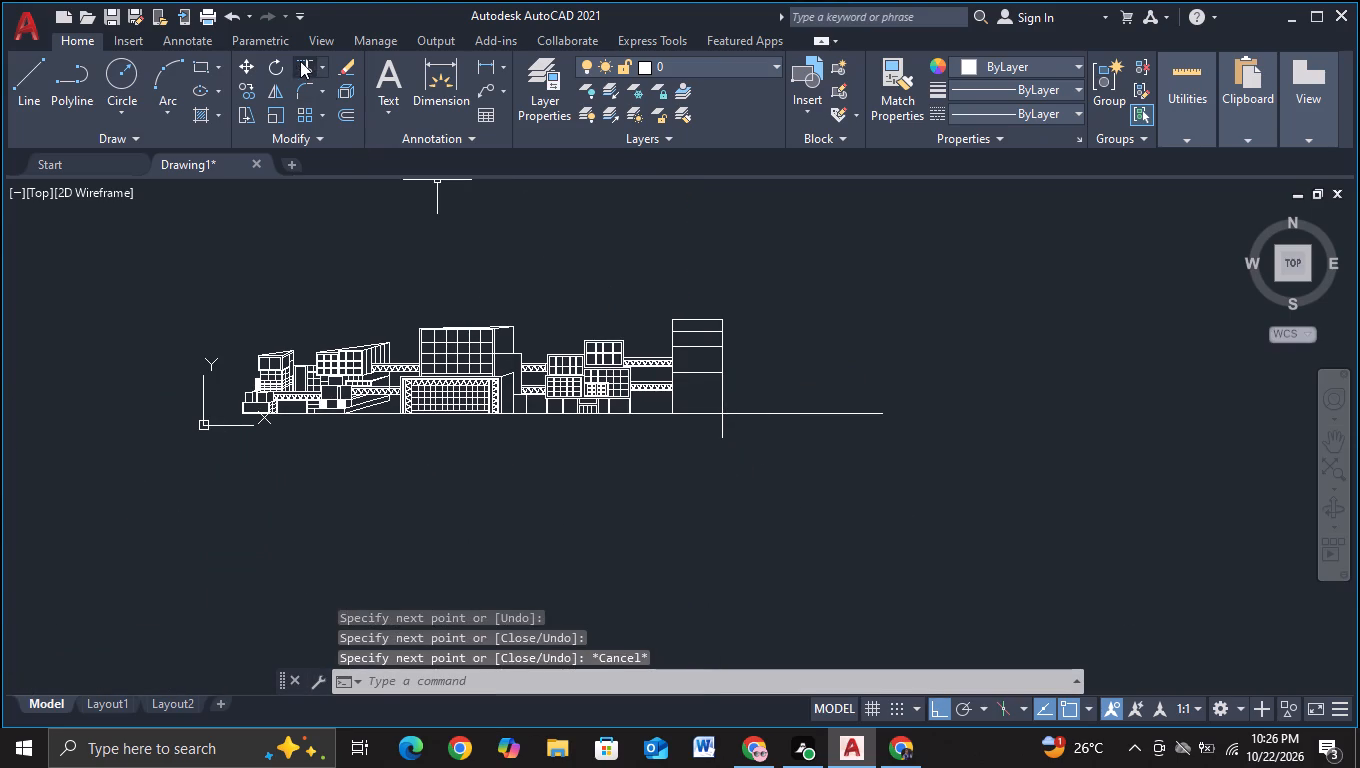
{"action": "left_click", "coordinate": [300, 61]}
{"action": "left_click_drag", "start_coordinate": [706, 433], "coordinate": [763, 426]}
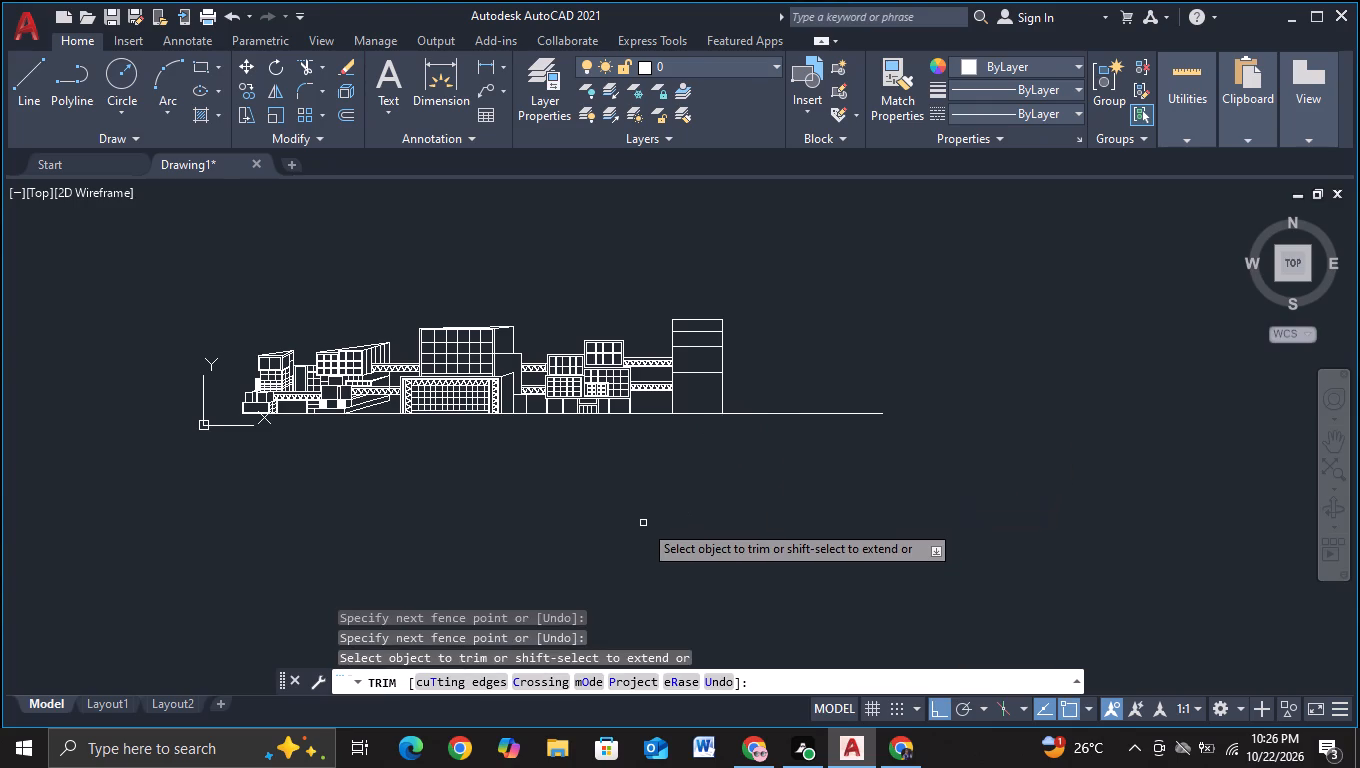
{"action": "key", "text": "Escape"}
Draw a vertical line just inside the block's truss-side edge, from the ground line up past the top.
{"action": "middle_click_drag", "start_coordinate": [731, 446], "coordinate": [646, 589]}
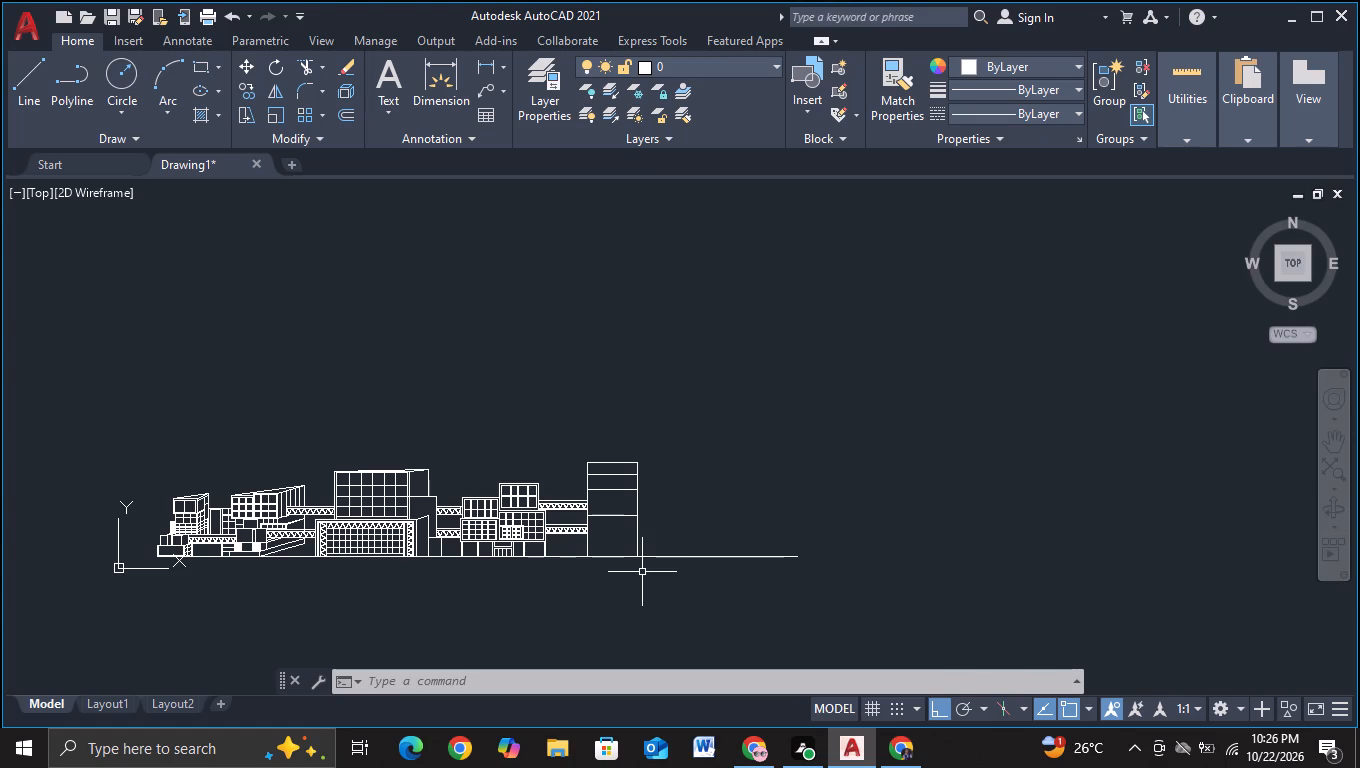
{"action": "scroll", "coordinate": [723, 527], "scroll_direction": "up", "scroll_amount": 2}
{"action": "middle_click_drag", "start_coordinate": [668, 563], "coordinate": [682, 439]}
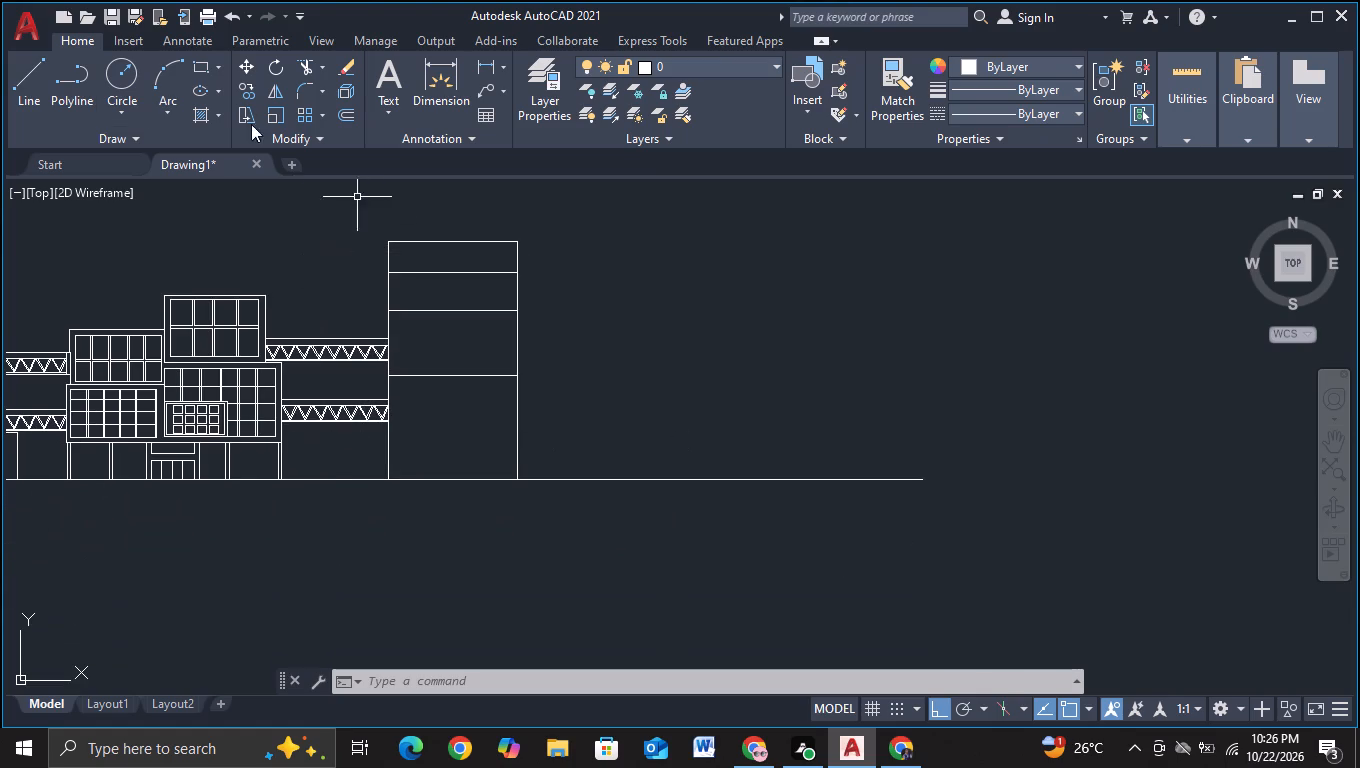
{"action": "left_click", "coordinate": [31, 95]}
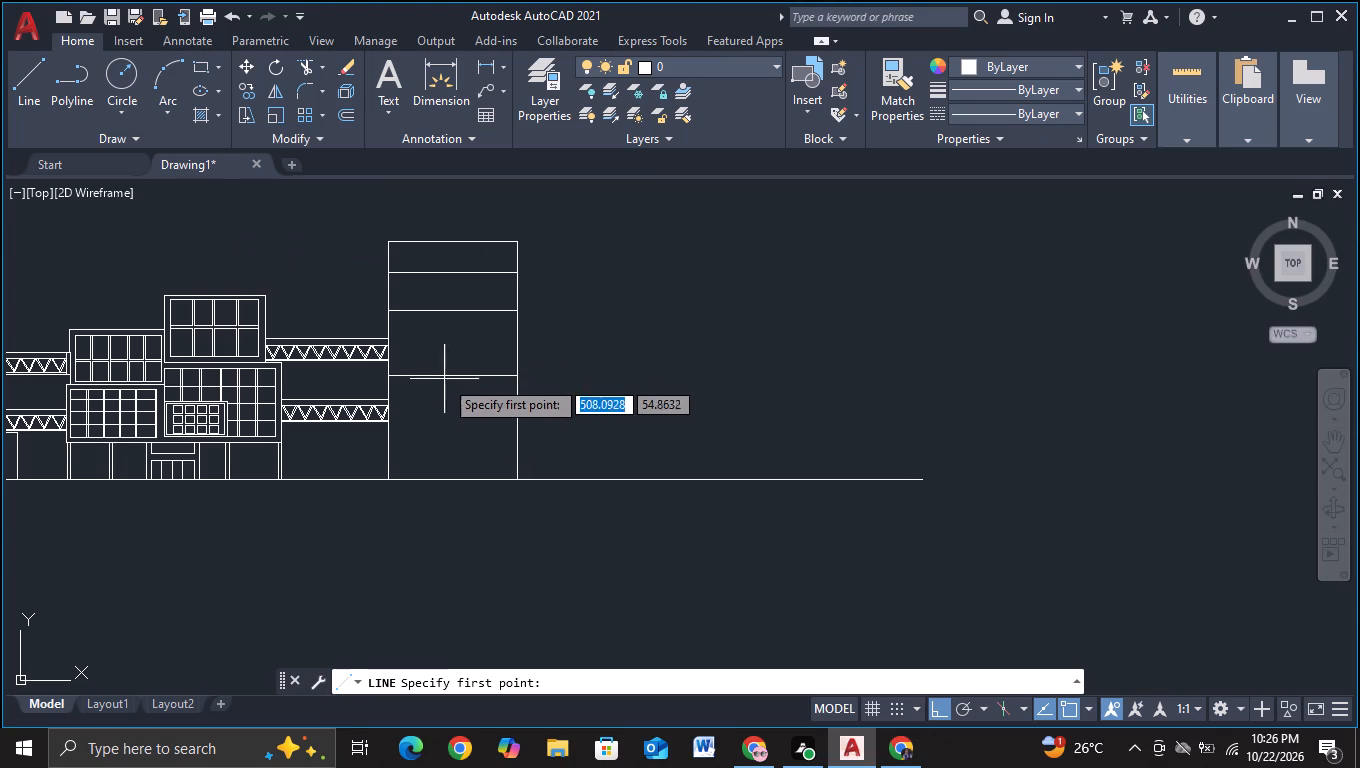
{"action": "scroll", "coordinate": [459, 392], "scroll_direction": "up", "scroll_amount": 1}
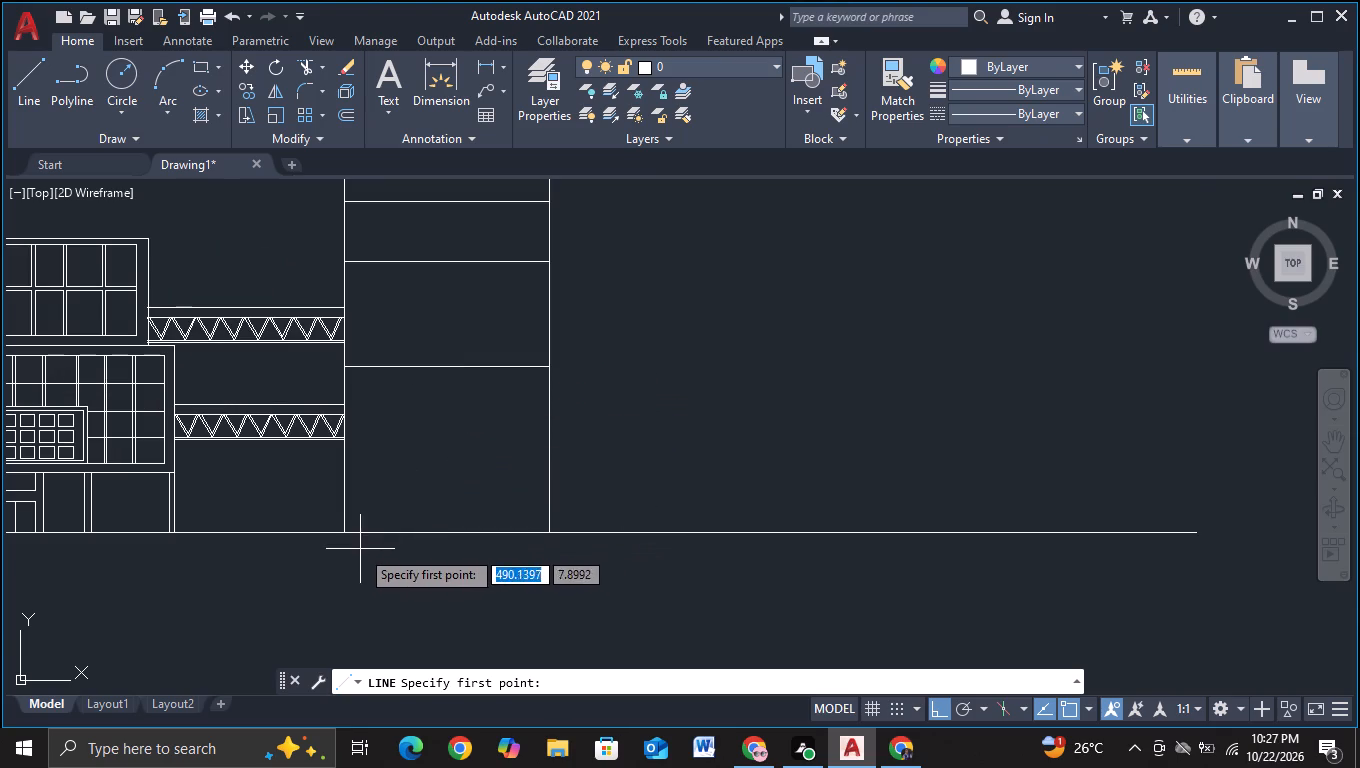
{"action": "left_click", "coordinate": [356, 541]}
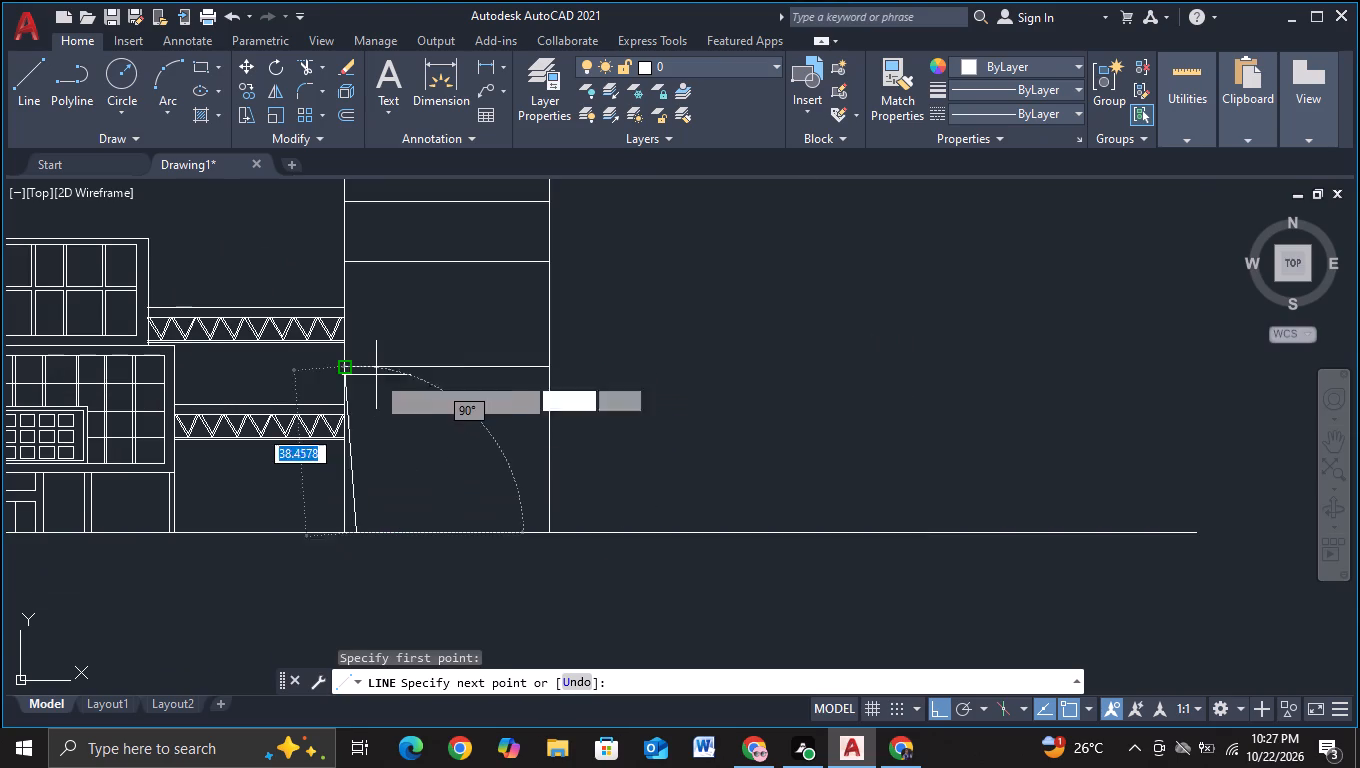
{"action": "middle_click_drag", "start_coordinate": [376, 373], "coordinate": [386, 555]}
{"action": "left_click", "coordinate": [377, 259]}
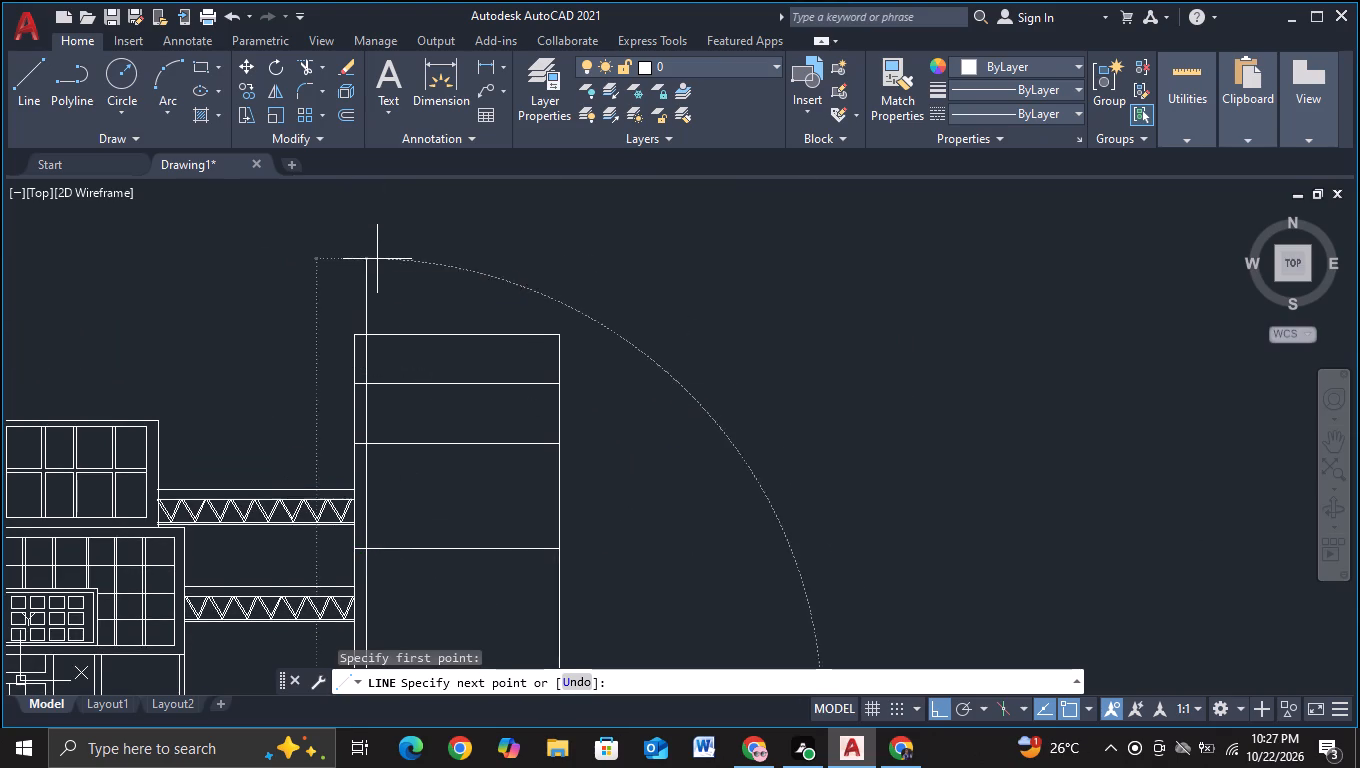
{"action": "key", "text": "Escape"}
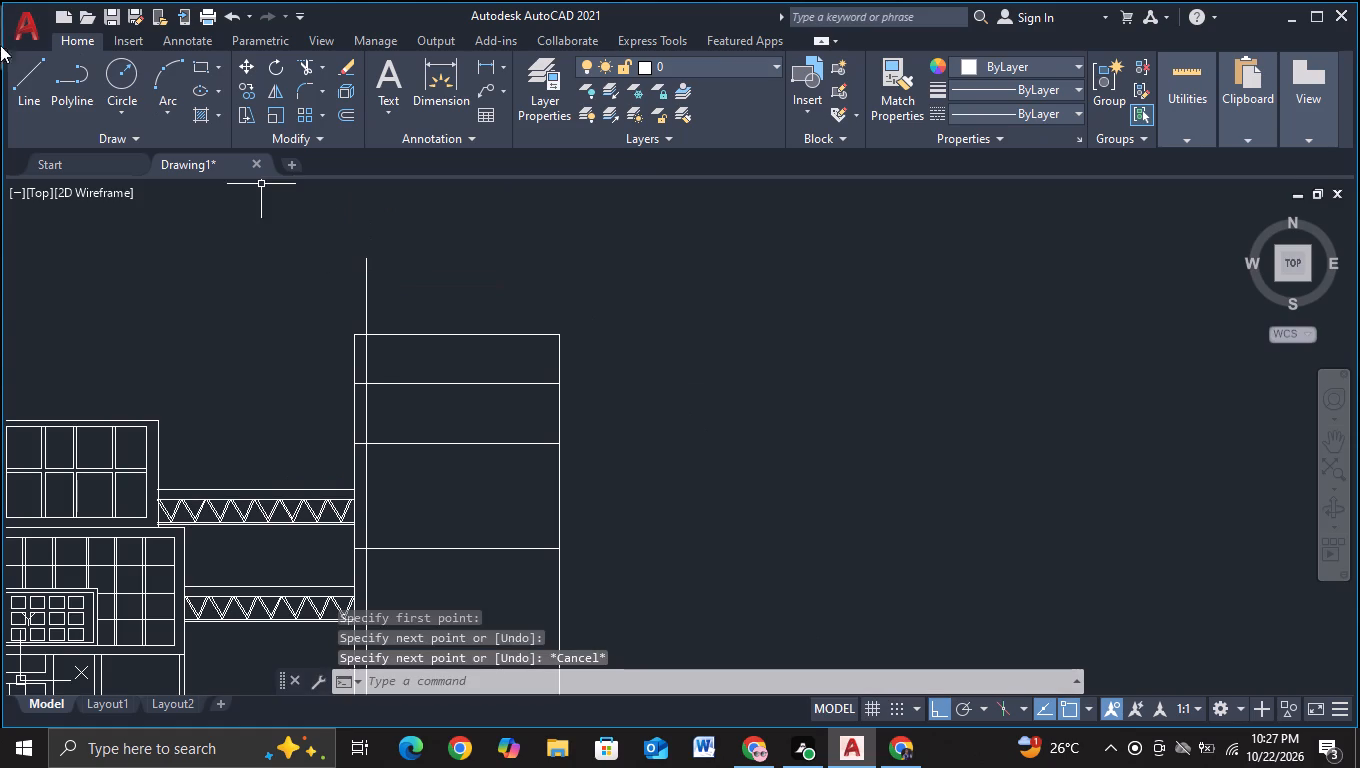
Draw horizontal lines just below the block's top edge and just below its first floor line down, extending past both sides.
{"action": "left_click", "coordinate": [31, 93]}
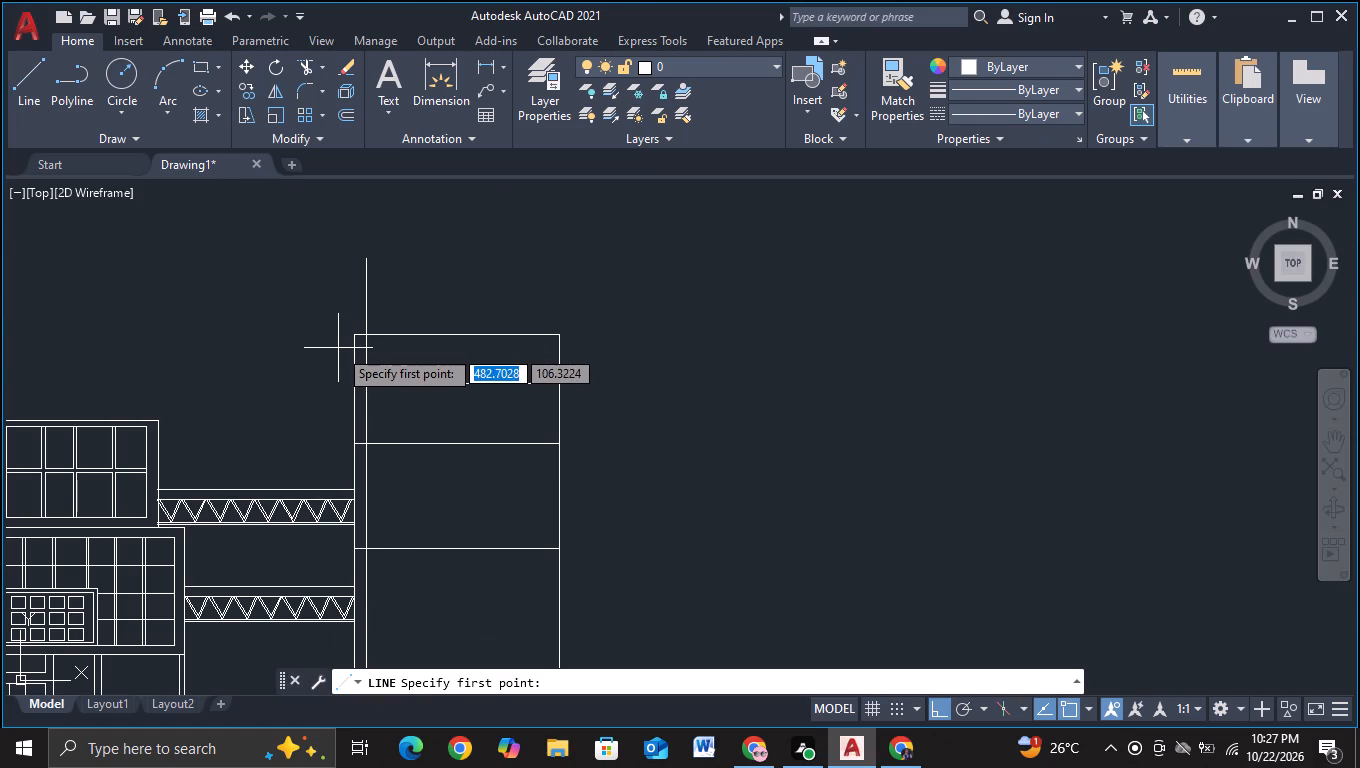
{"action": "left_click", "coordinate": [342, 341]}
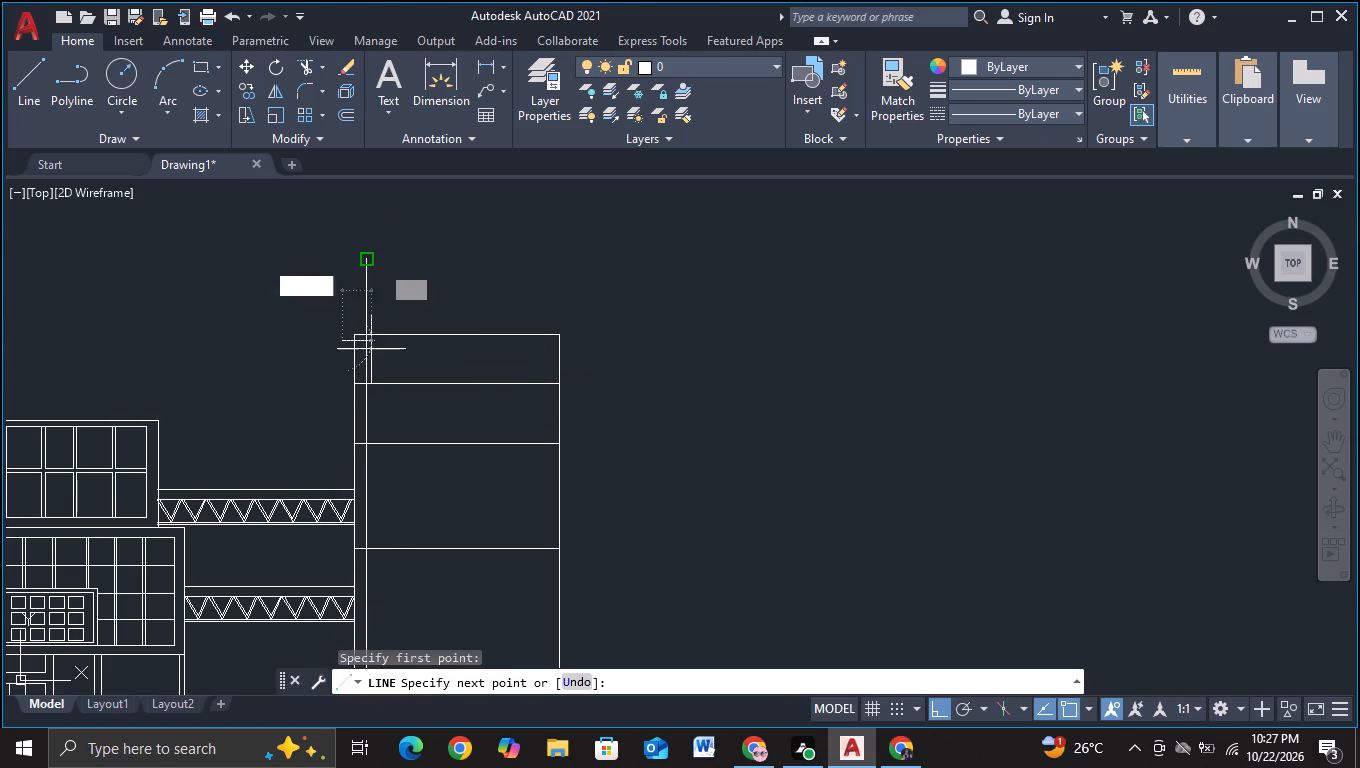
{"action": "left_click", "coordinate": [612, 367]}
{"action": "key", "text": "Escape"}
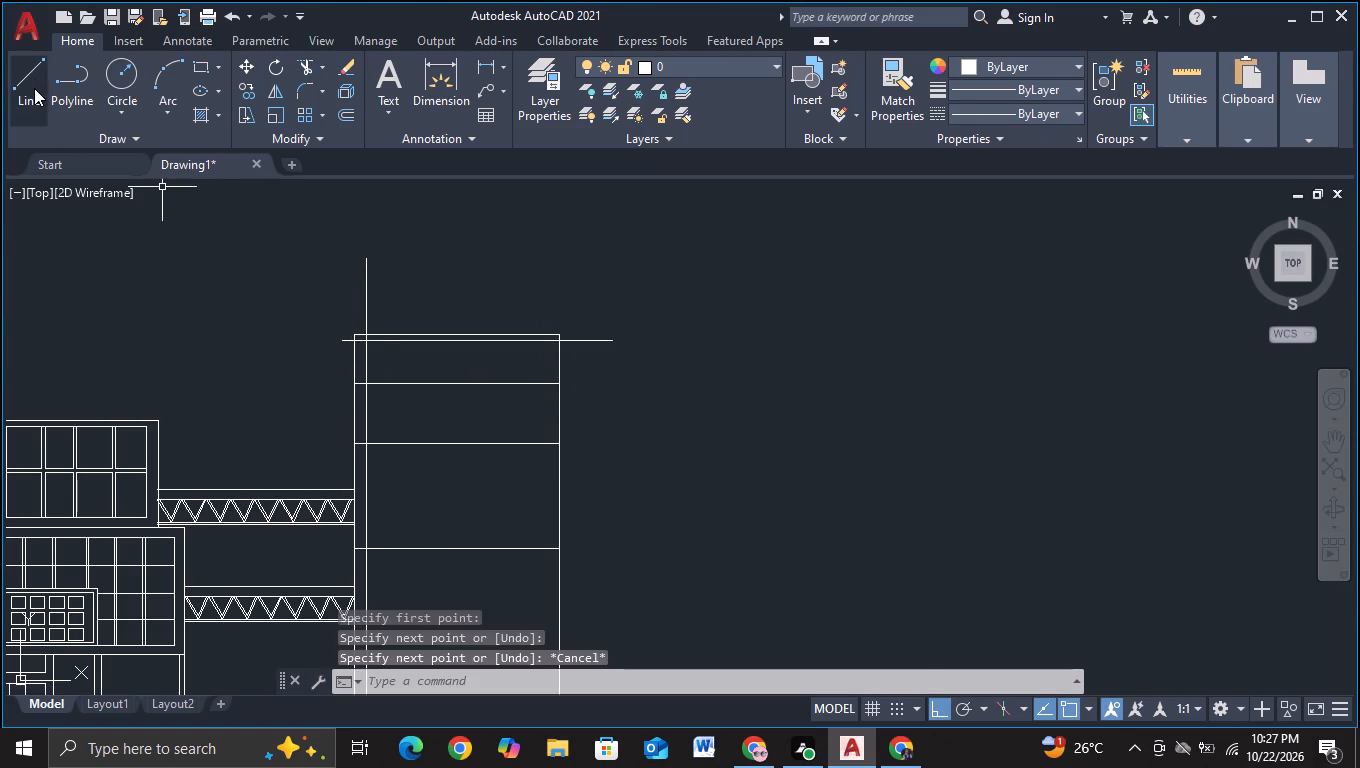
{"action": "left_click", "coordinate": [34, 88]}
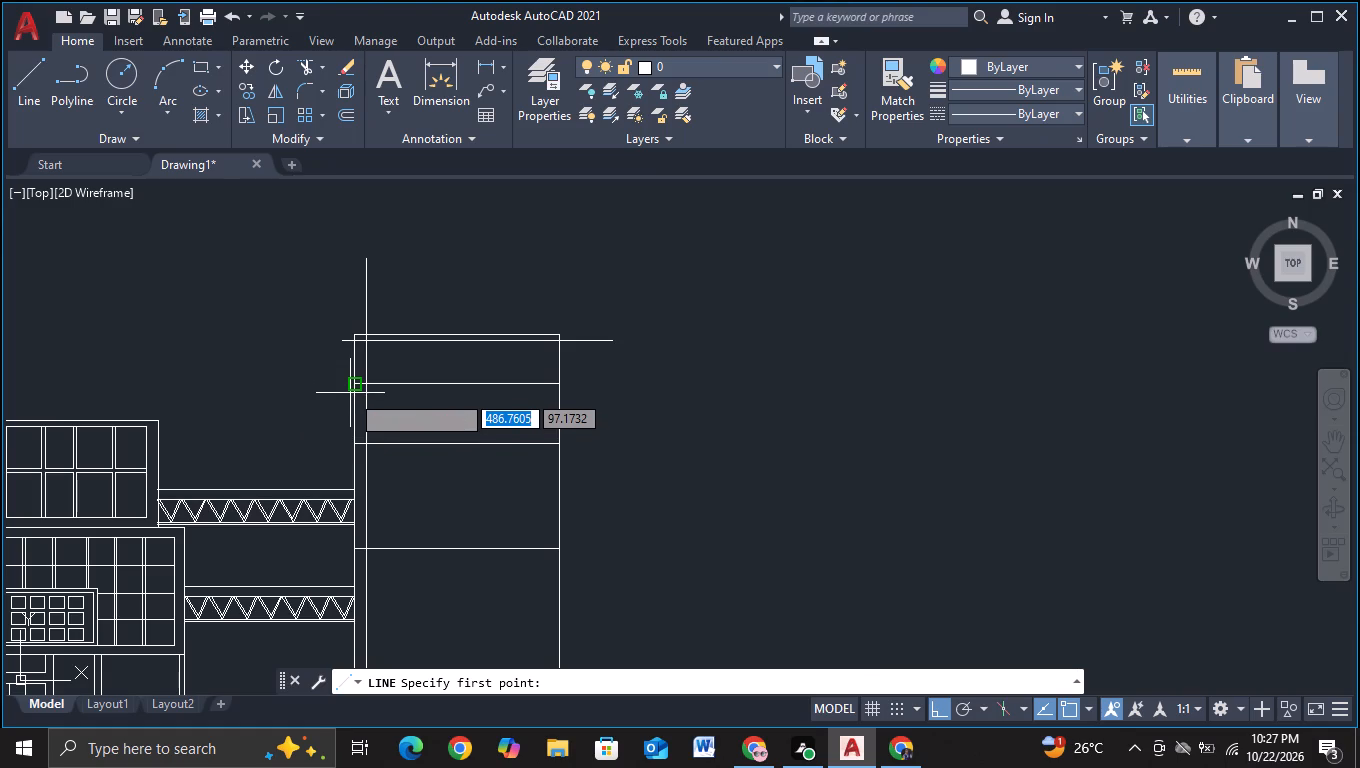
{"action": "scroll", "coordinate": [350, 393], "scroll_direction": "up", "scroll_amount": 2}
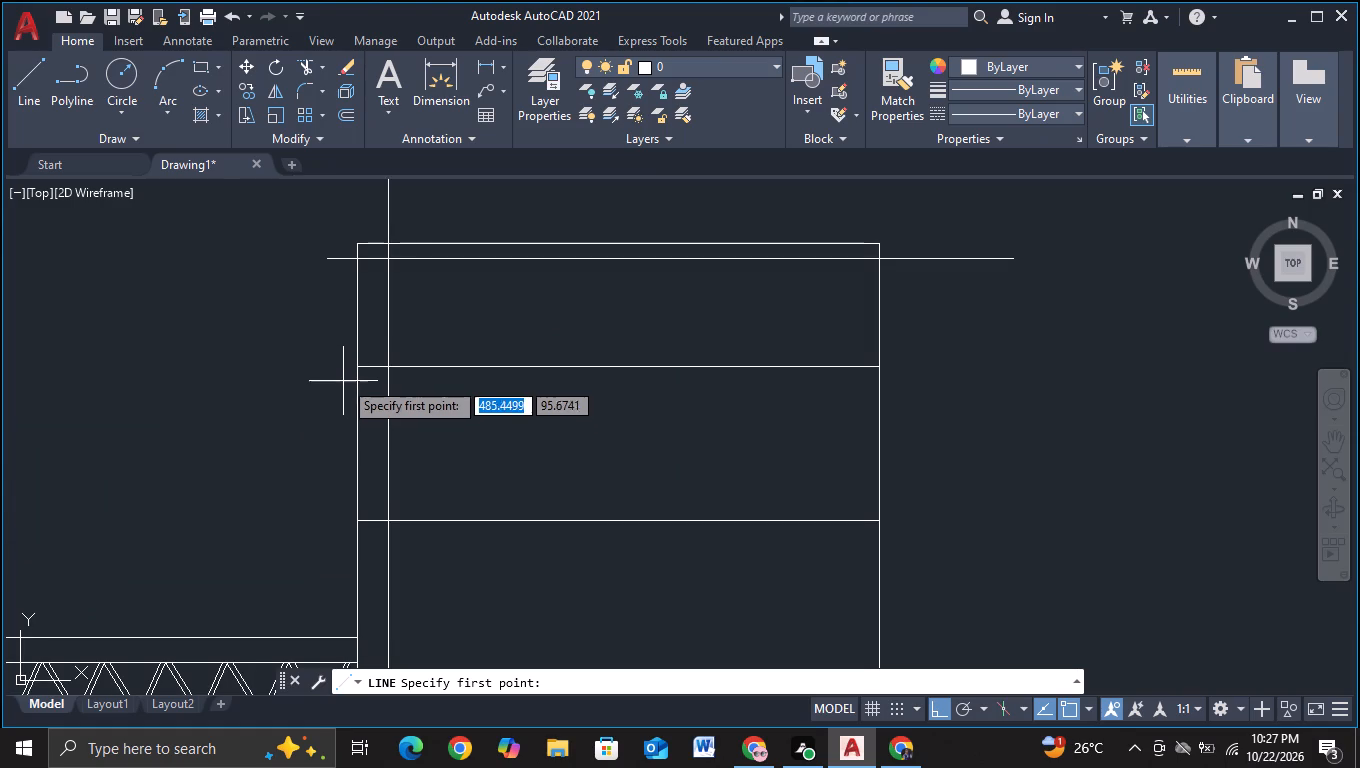
{"action": "left_click", "coordinate": [343, 386]}
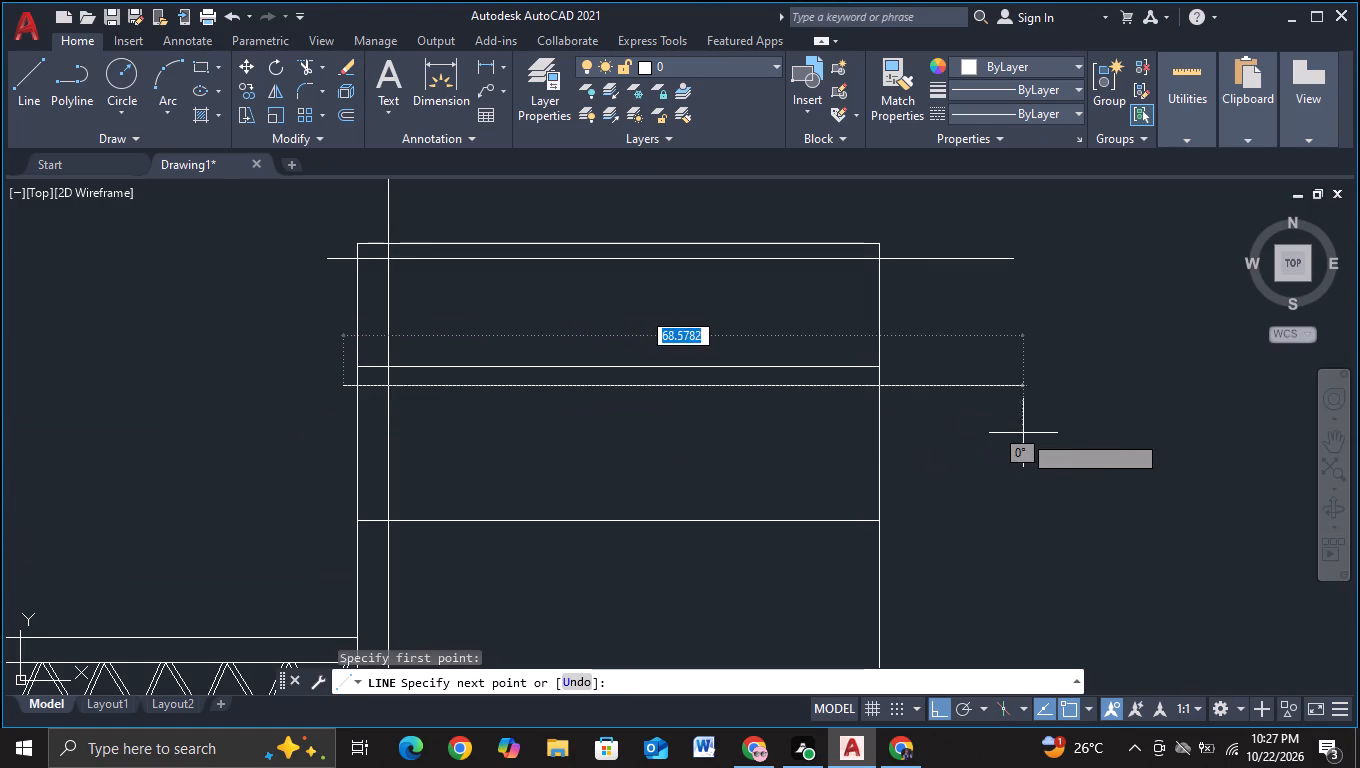
{"action": "left_click", "coordinate": [1023, 433]}
{"action": "key", "text": "Escape"}
Draw horizontal lines just below the block's two lower floor lines, extending past both side edges.
{"action": "left_click", "coordinate": [25, 119]}
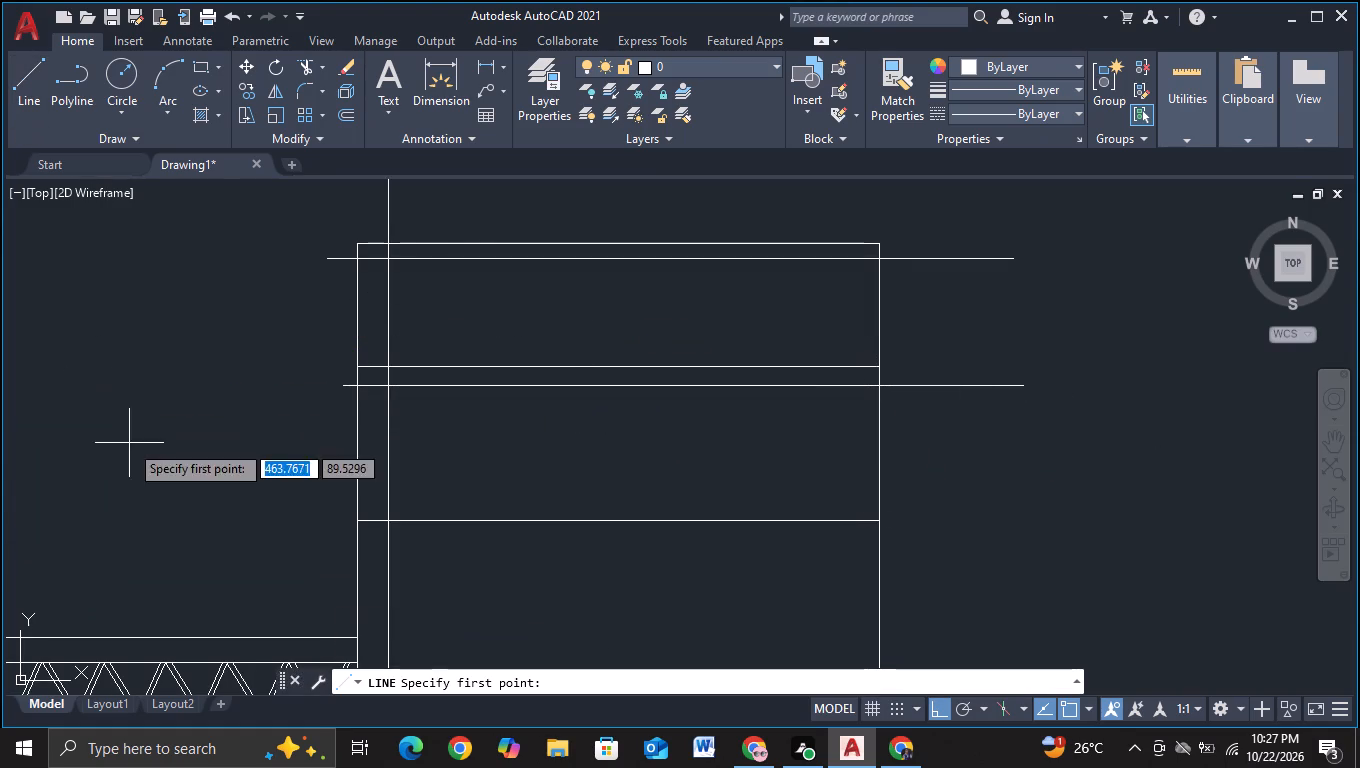
{"action": "middle_click_drag", "start_coordinate": [129, 443], "coordinate": [105, 270]}
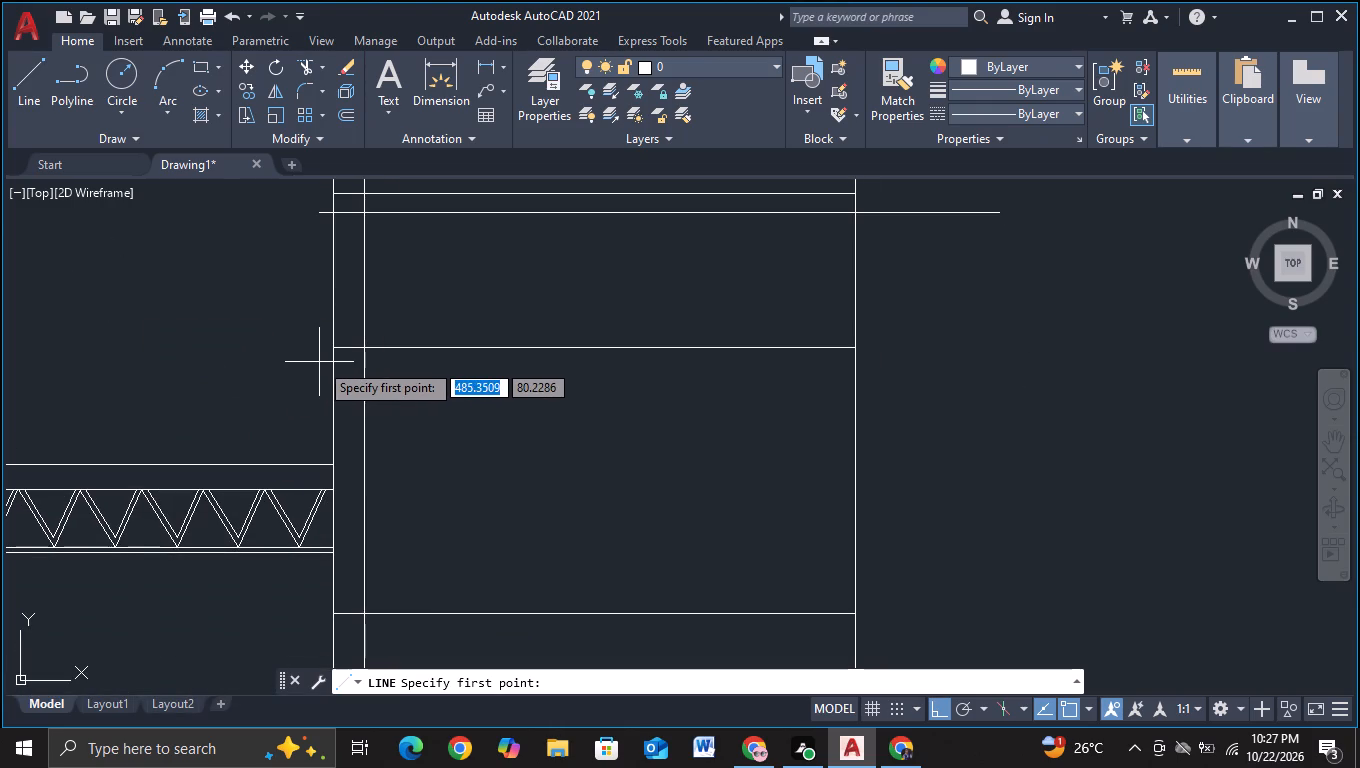
{"action": "left_click", "coordinate": [321, 362]}
{"action": "left_click", "coordinate": [1096, 402]}
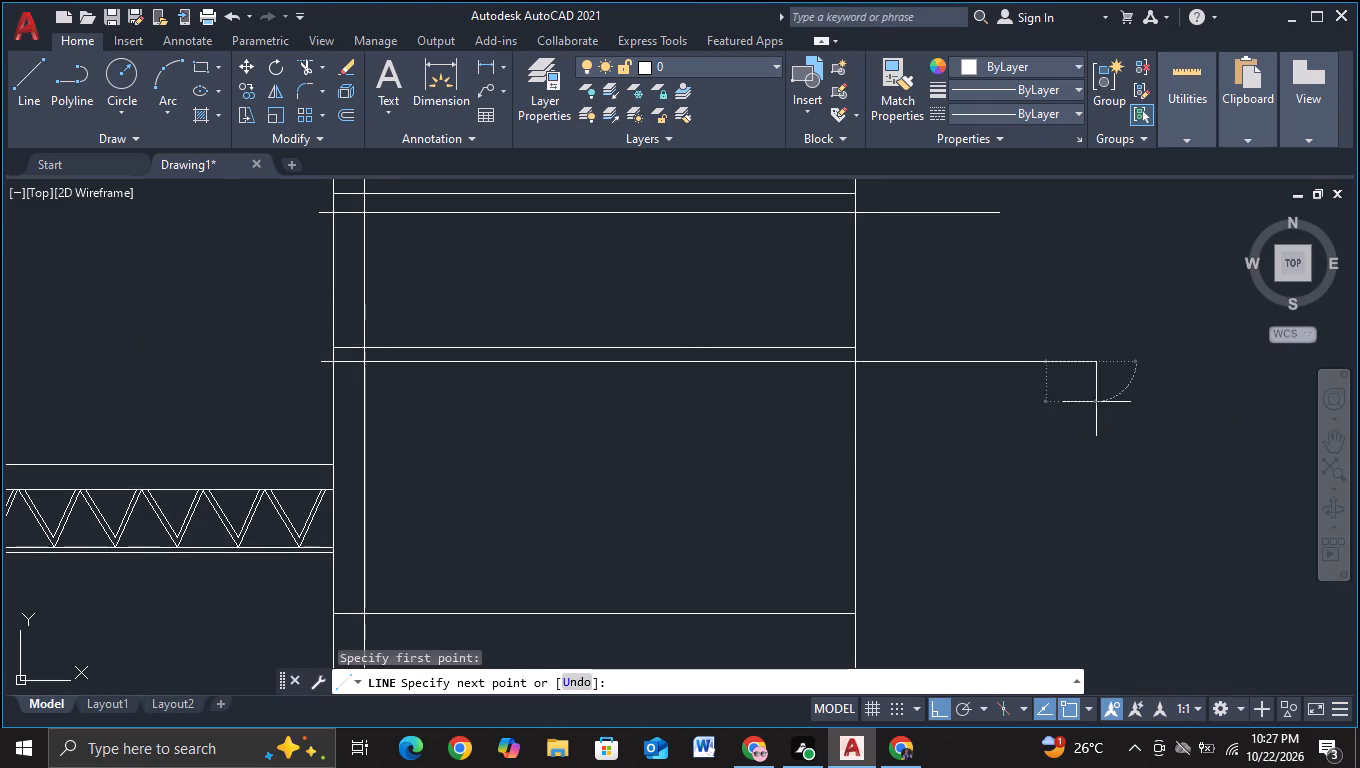
{"action": "key", "text": "Escape"}
{"action": "left_click", "coordinate": [37, 108]}
{"action": "middle_click_drag", "start_coordinate": [609, 531], "coordinate": [524, 366]}
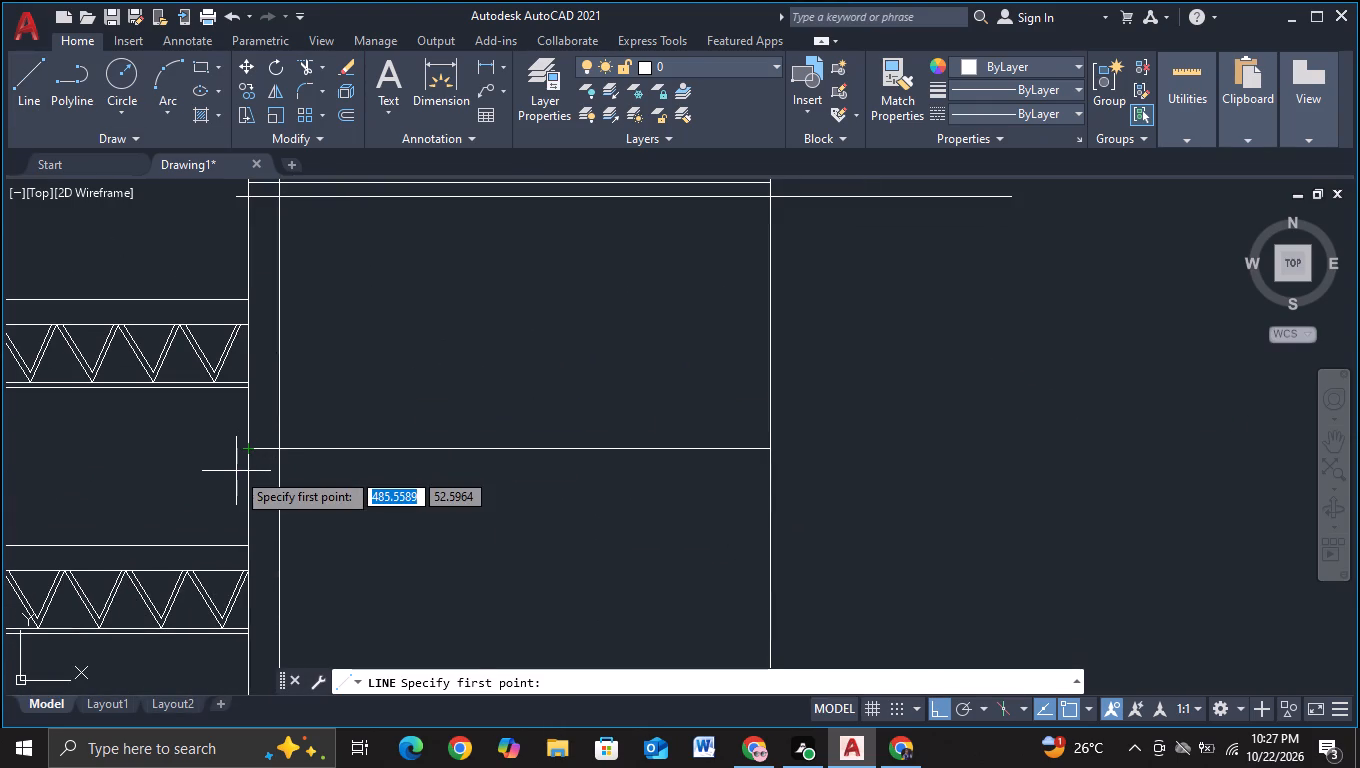
{"action": "left_click", "coordinate": [236, 471]}
{"action": "left_click", "coordinate": [867, 485]}
{"action": "key", "text": "Escape"}
Trim the overhangs of the four new horizontal lines beyond the block's far side edge.
{"action": "scroll", "coordinate": [785, 415], "scroll_direction": "down", "scroll_amount": 1}
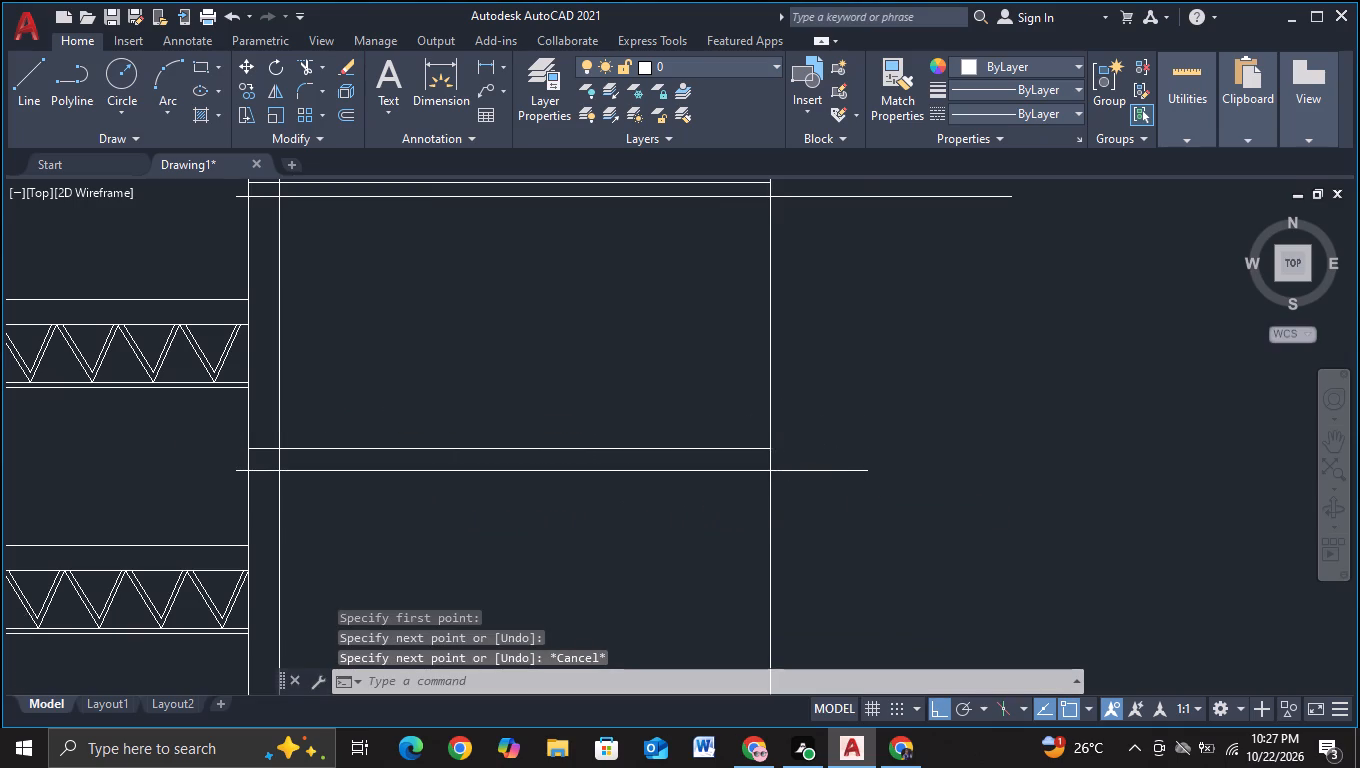
{"action": "scroll", "coordinate": [785, 415], "scroll_direction": "down", "scroll_amount": 1}
{"action": "middle_click_drag", "start_coordinate": [851, 444], "coordinate": [648, 536]}
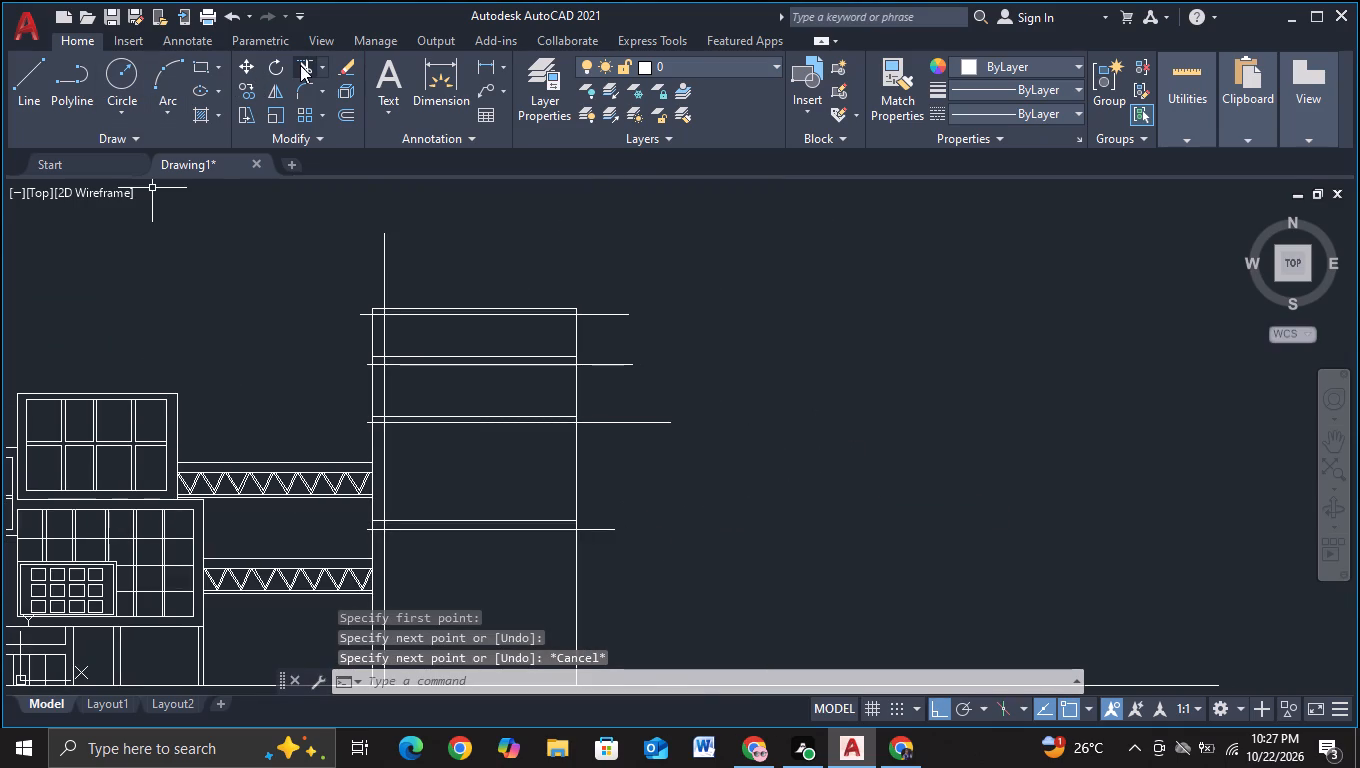
{"action": "left_click", "coordinate": [300, 65]}
{"action": "left_click_drag", "start_coordinate": [605, 293], "coordinate": [618, 488]}
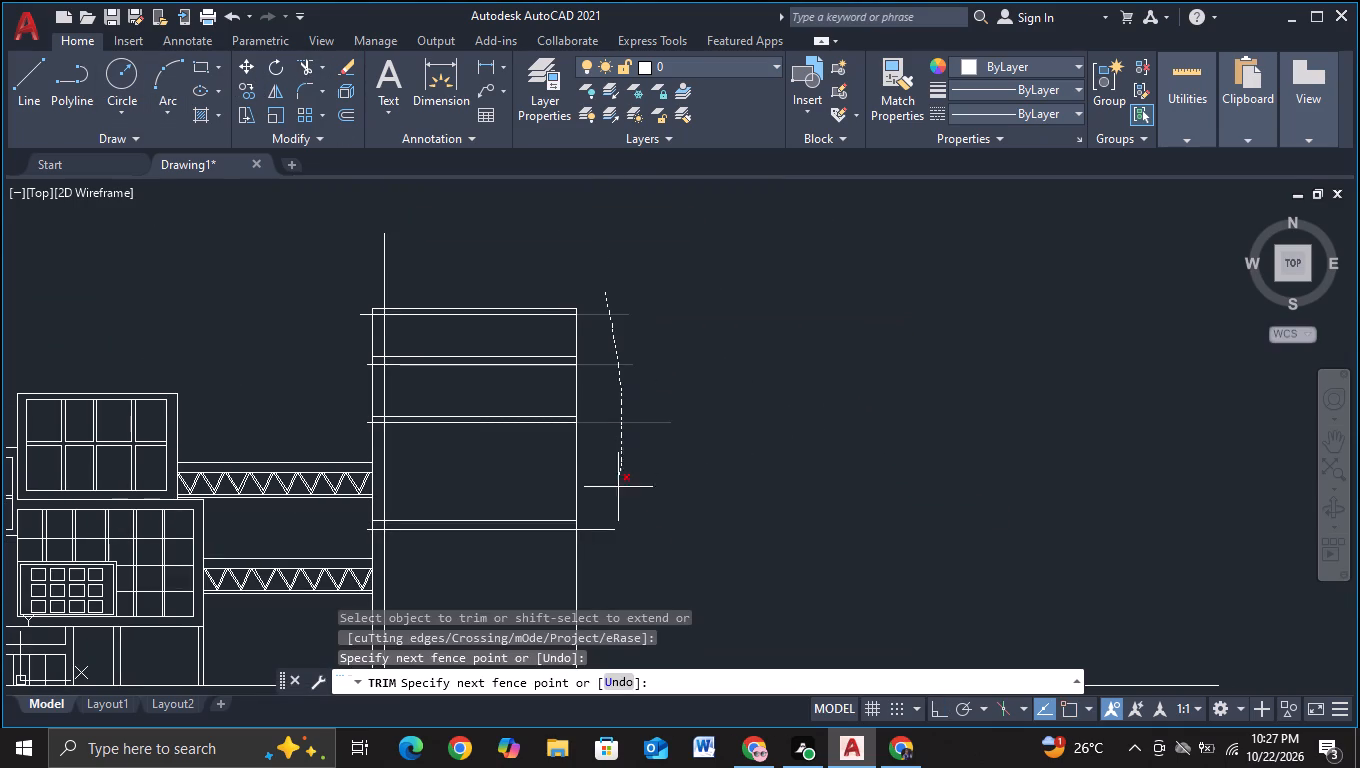
{"action": "left_click_drag", "start_coordinate": [618, 488], "coordinate": [589, 521]}
Trim the overhangs of the four horizontal lines beyond the block's truss-side edge.
{"action": "middle_click_drag", "start_coordinate": [596, 528], "coordinate": [583, 427]}
{"action": "scroll", "coordinate": [414, 441], "scroll_direction": "up", "scroll_amount": 1}
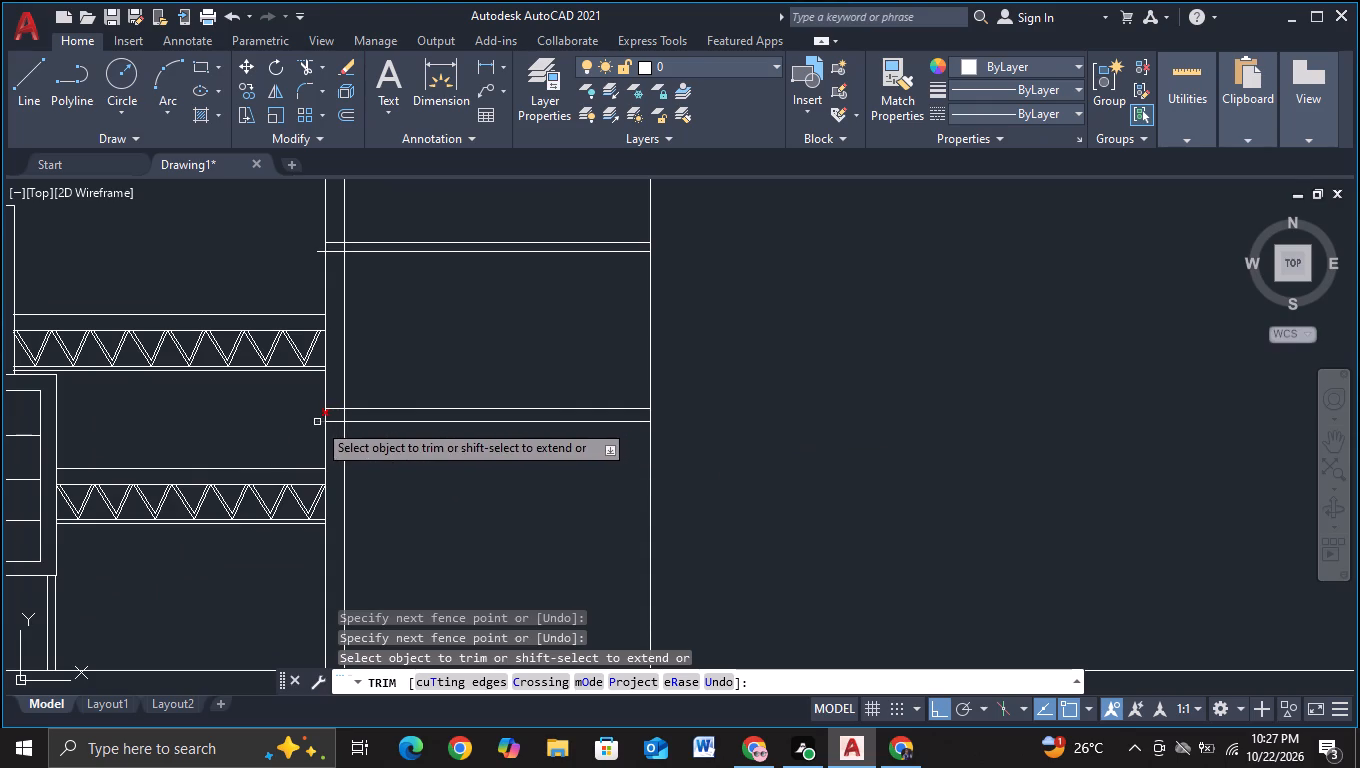
{"action": "left_click", "coordinate": [317, 422]}
{"action": "middle_click_drag", "start_coordinate": [376, 313], "coordinate": [413, 463]}
{"action": "scroll", "coordinate": [342, 430], "scroll_direction": "up", "scroll_amount": 2}
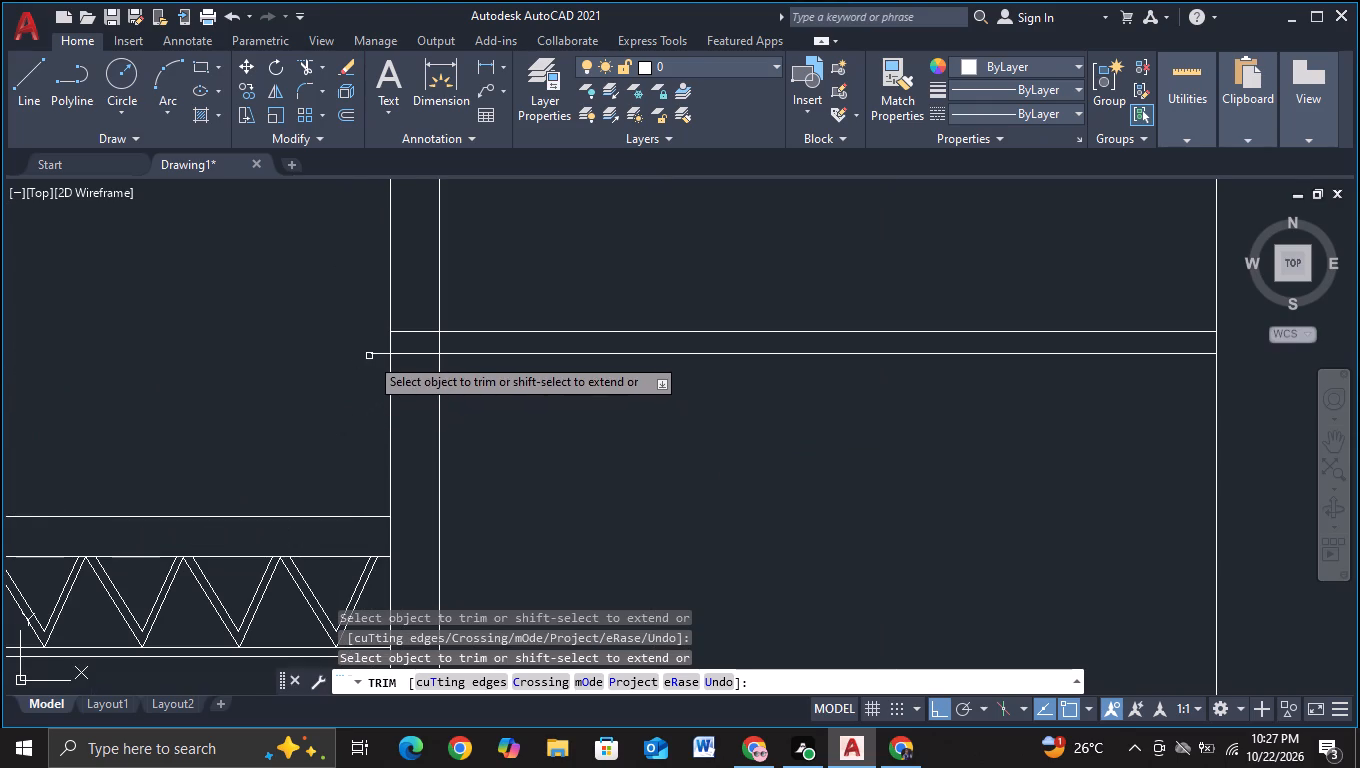
{"action": "left_click", "coordinate": [371, 355]}
{"action": "middle_click_drag", "start_coordinate": [371, 415], "coordinate": [389, 583]}
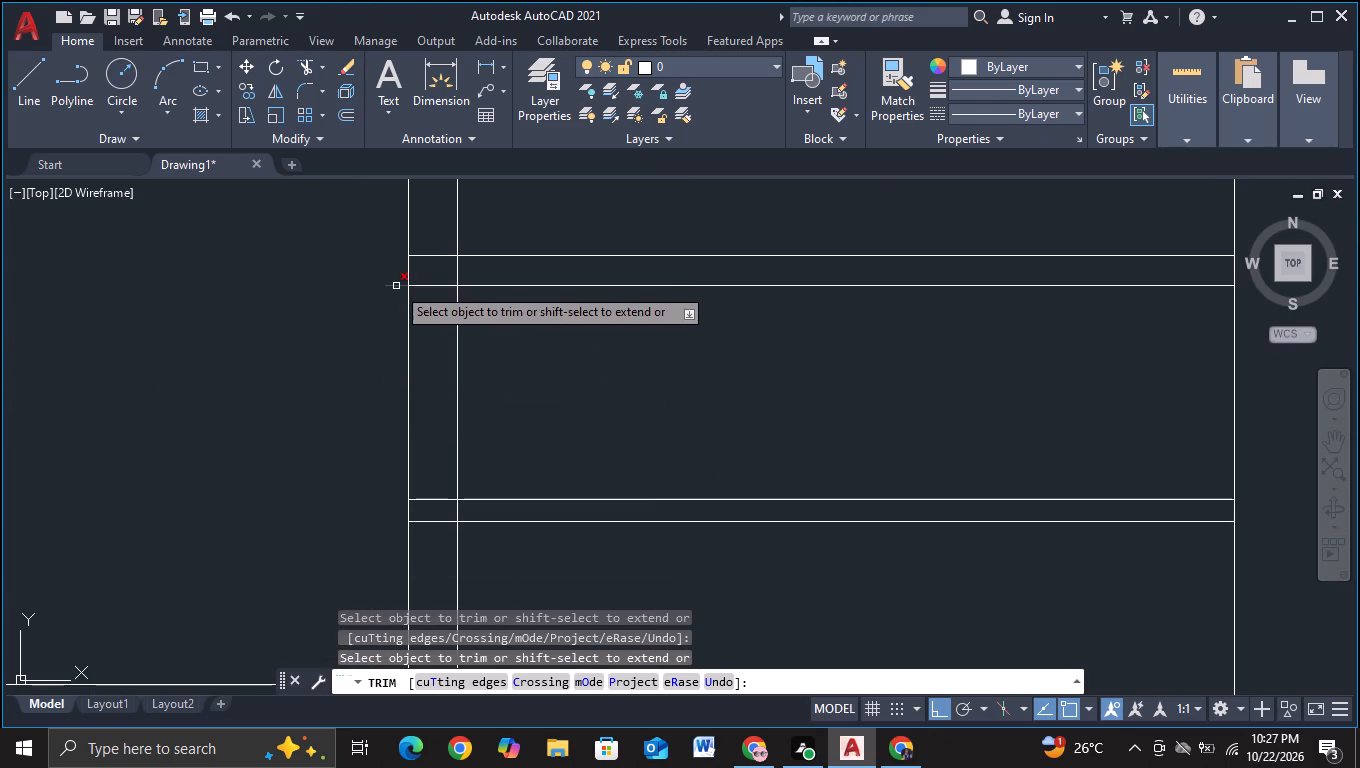
{"action": "left_click", "coordinate": [396, 286]}
{"action": "scroll", "coordinate": [396, 286], "scroll_direction": "down", "scroll_amount": 2}
{"action": "left_click", "coordinate": [385, 209]}
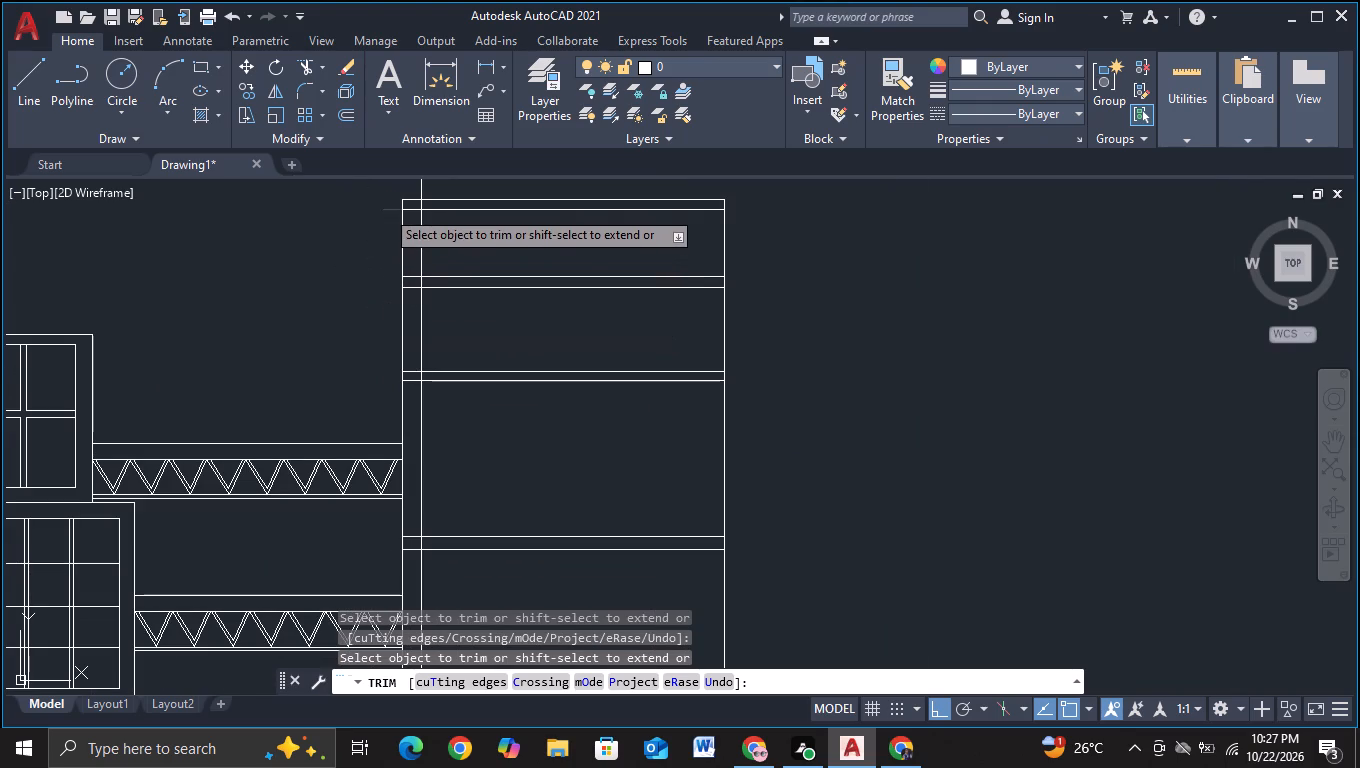
Trim the overhang of the inner vertical line above the tall end block's top edge.
{"action": "middle_click_drag", "start_coordinate": [385, 217], "coordinate": [372, 410]}
{"action": "left_click_drag", "start_coordinate": [358, 347], "coordinate": [443, 328]}
{"action": "scroll", "coordinate": [401, 372], "scroll_direction": "up", "scroll_amount": 1}
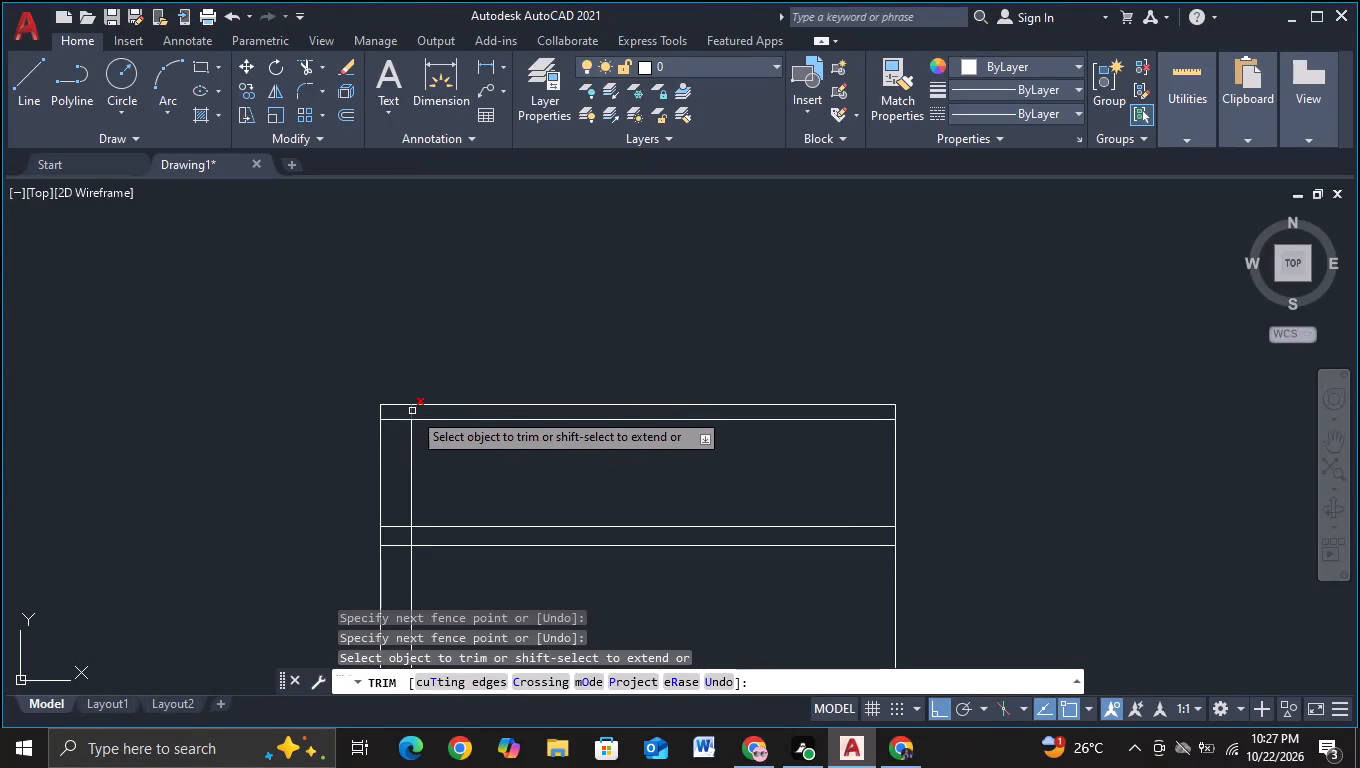
{"action": "scroll", "coordinate": [406, 415], "scroll_direction": "down", "scroll_amount": 1}
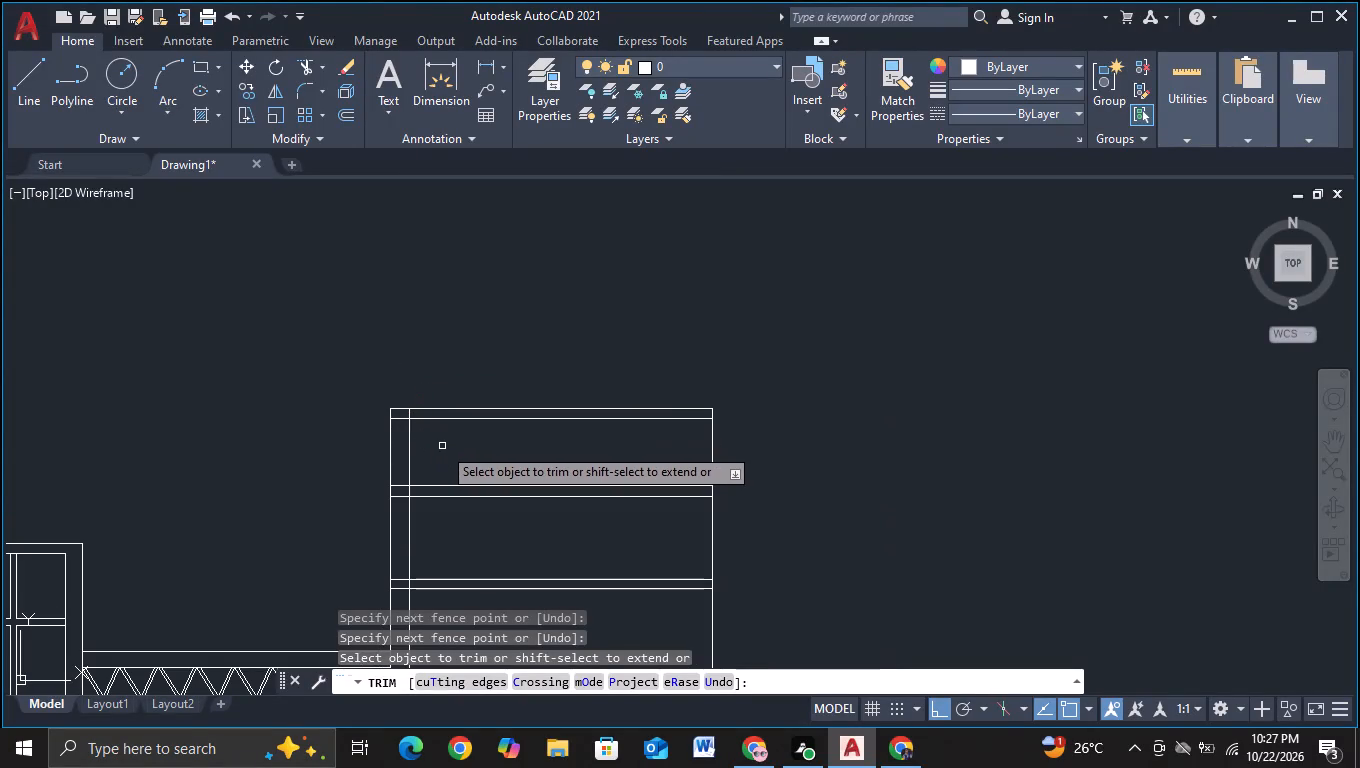
Trim the three lower pairs of floor lines between the block's truss-side edge and the inner vertical line.
{"action": "middle_click_drag", "start_coordinate": [444, 446], "coordinate": [414, 372]}
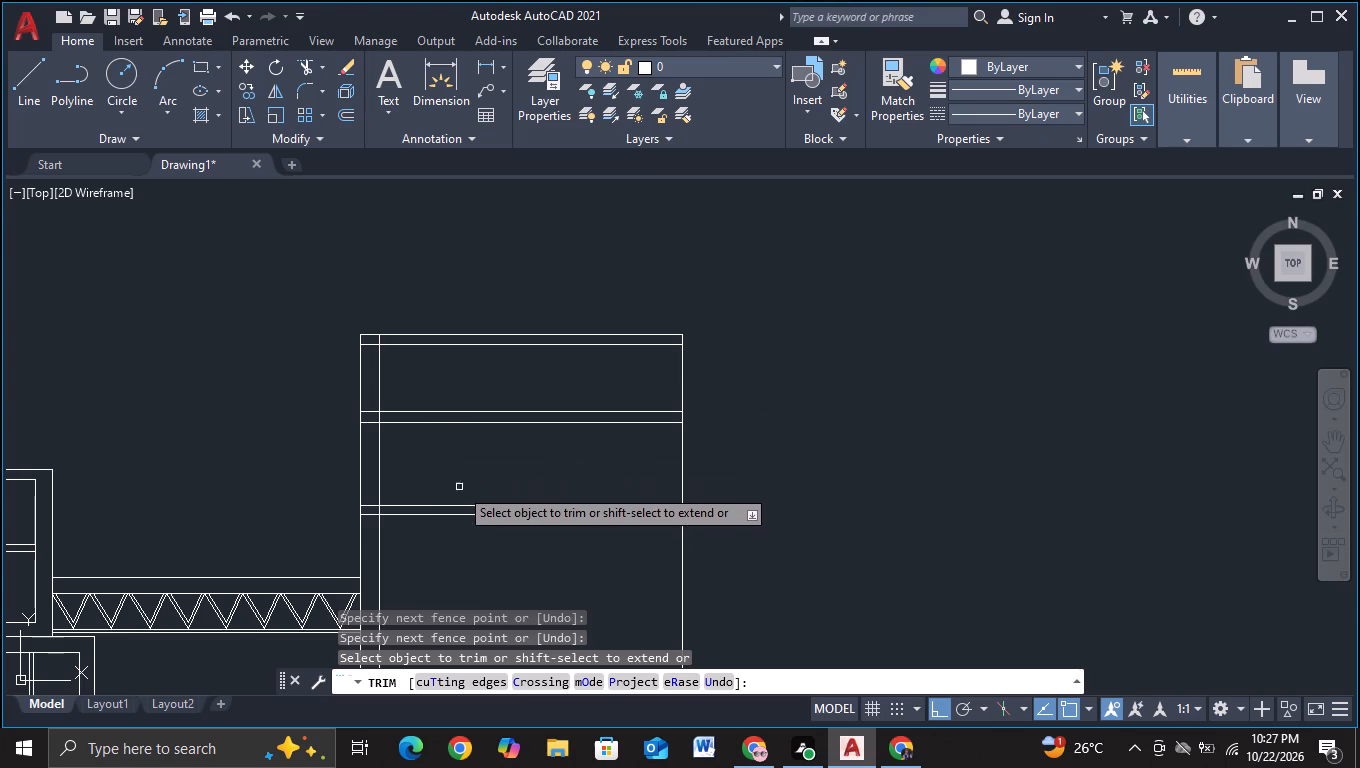
{"action": "left_click", "coordinate": [373, 398]}
{"action": "left_click", "coordinate": [370, 521]}
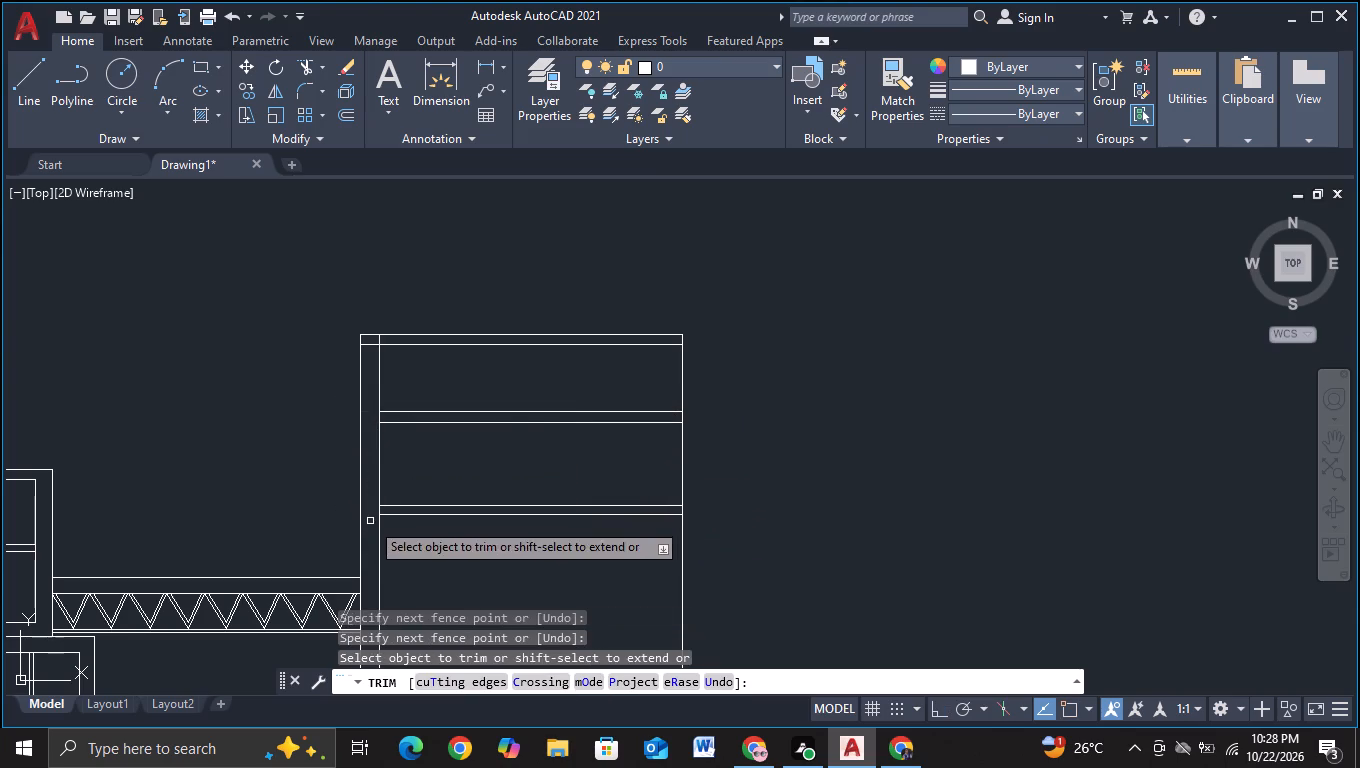
{"action": "middle_click_drag", "start_coordinate": [370, 521], "coordinate": [413, 238]}
{"action": "left_click", "coordinate": [417, 370]}
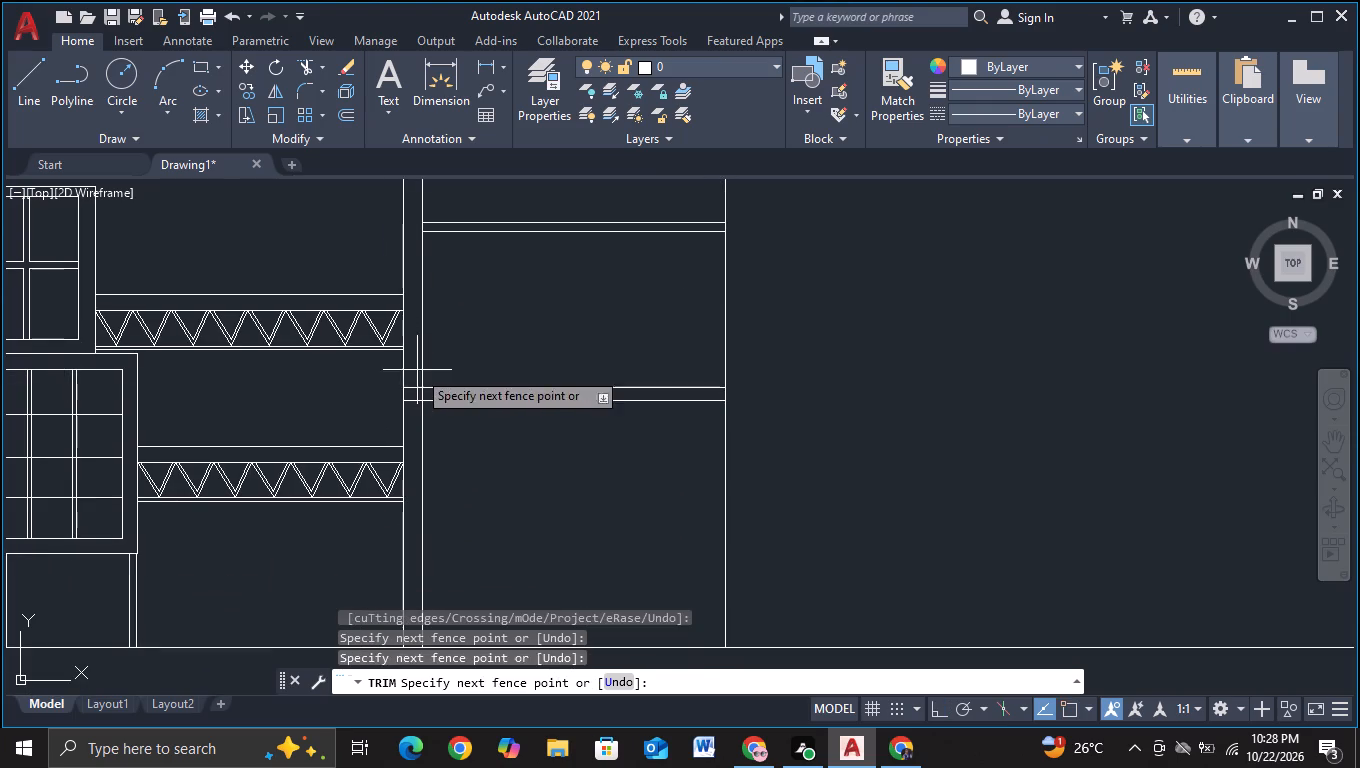
{"action": "left_click", "coordinate": [410, 405]}
{"action": "key", "text": "Escape"}
Draw an L-shaped line from just below the lowest floor band up into the storey above, extending horizontally past the far side edge.
{"action": "scroll", "coordinate": [468, 451], "scroll_direction": "down", "scroll_amount": 1}
{"action": "middle_click_drag", "start_coordinate": [488, 465], "coordinate": [440, 502]}
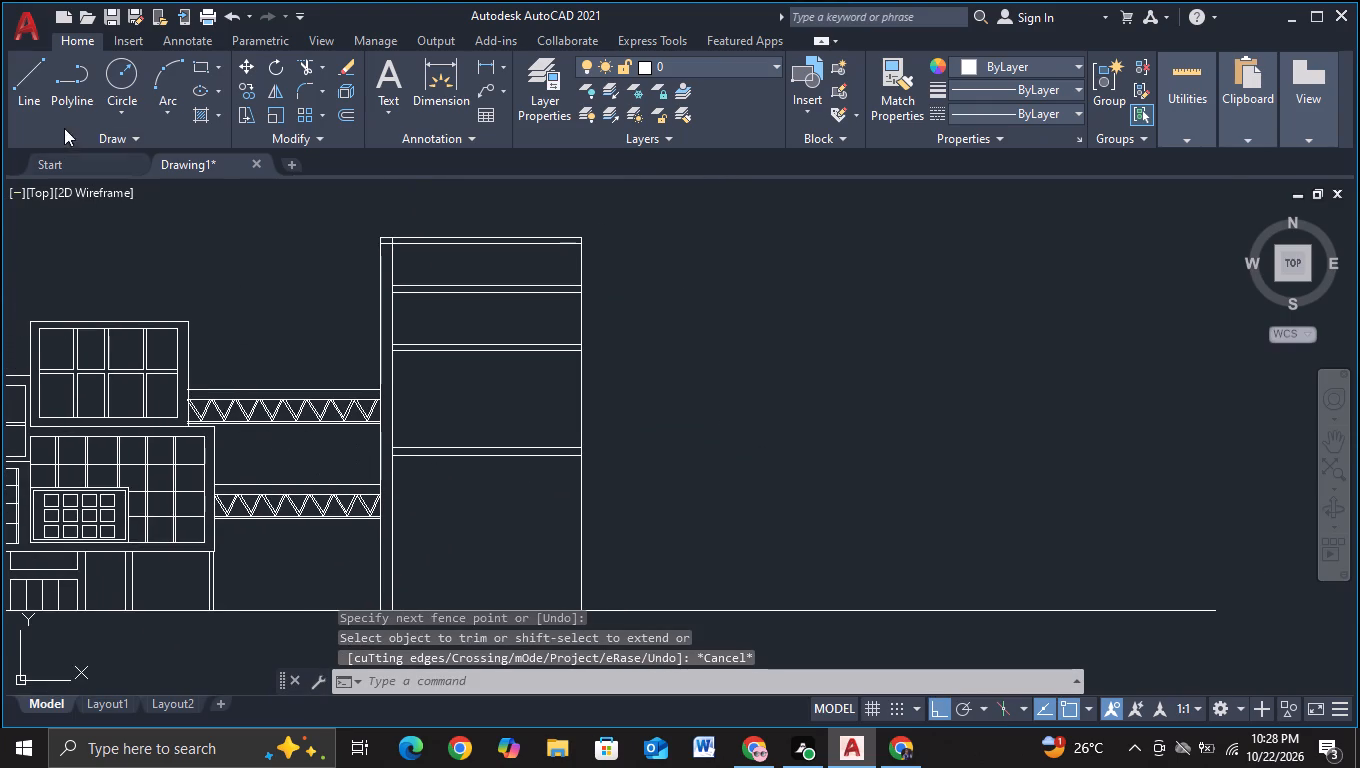
{"action": "left_click", "coordinate": [28, 98]}
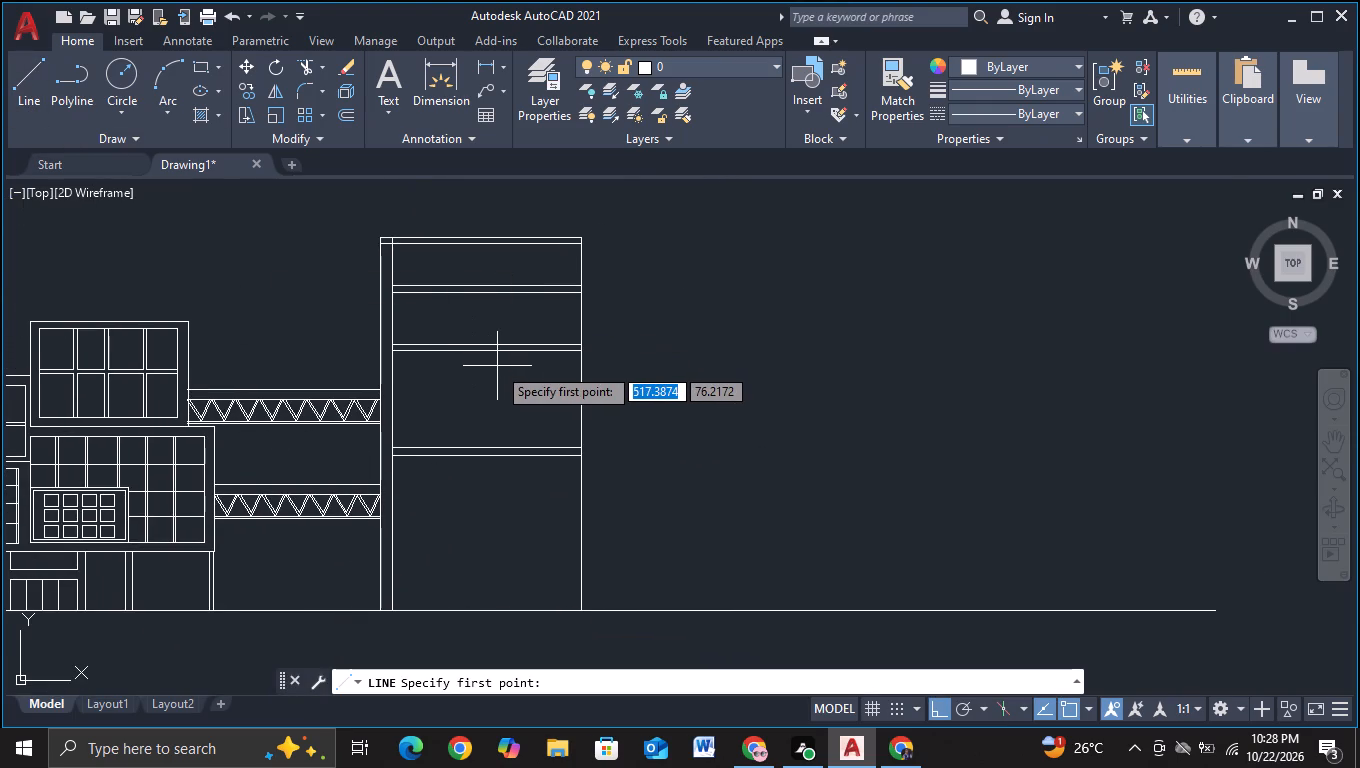
{"action": "scroll", "coordinate": [489, 440], "scroll_direction": "up", "scroll_amount": 1}
{"action": "left_click", "coordinate": [479, 487]}
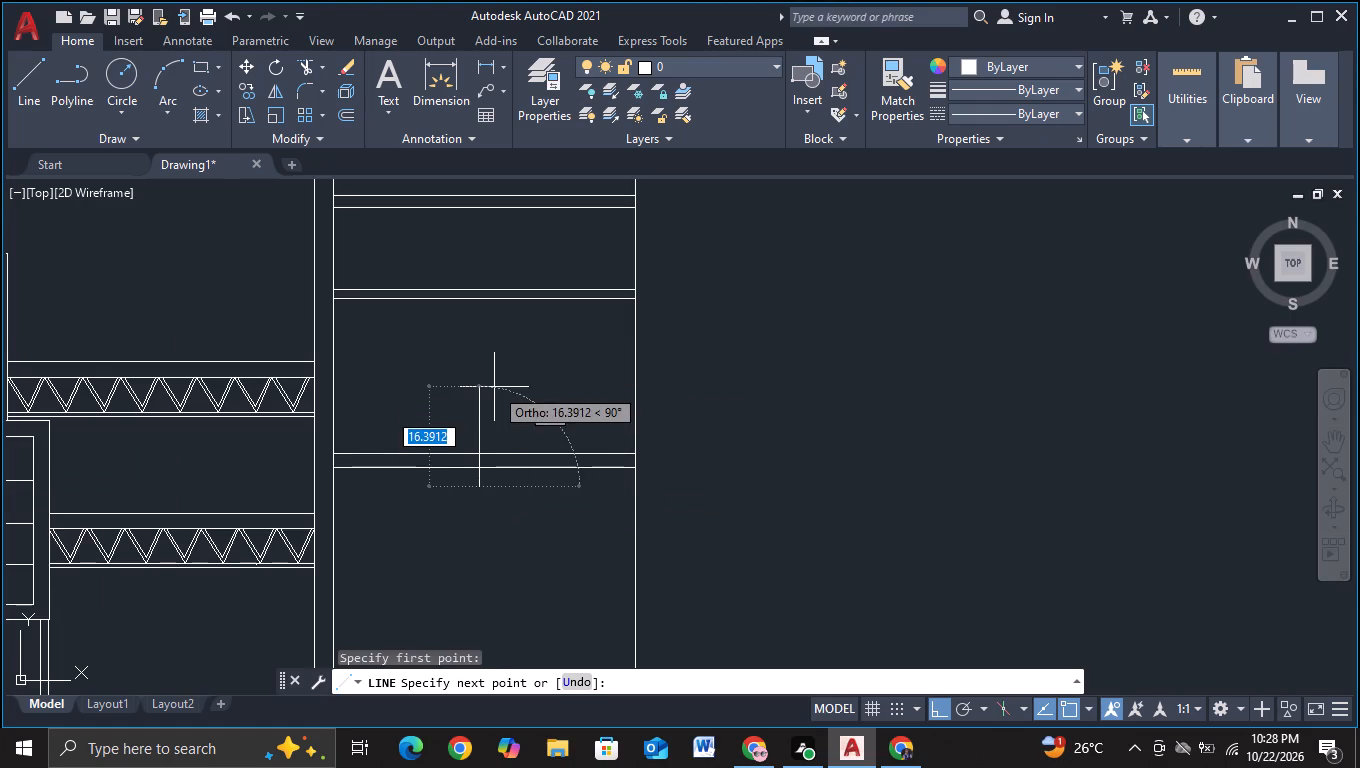
{"action": "left_click", "coordinate": [492, 374]}
{"action": "left_click", "coordinate": [708, 374]}
{"action": "key", "text": "Escape"}
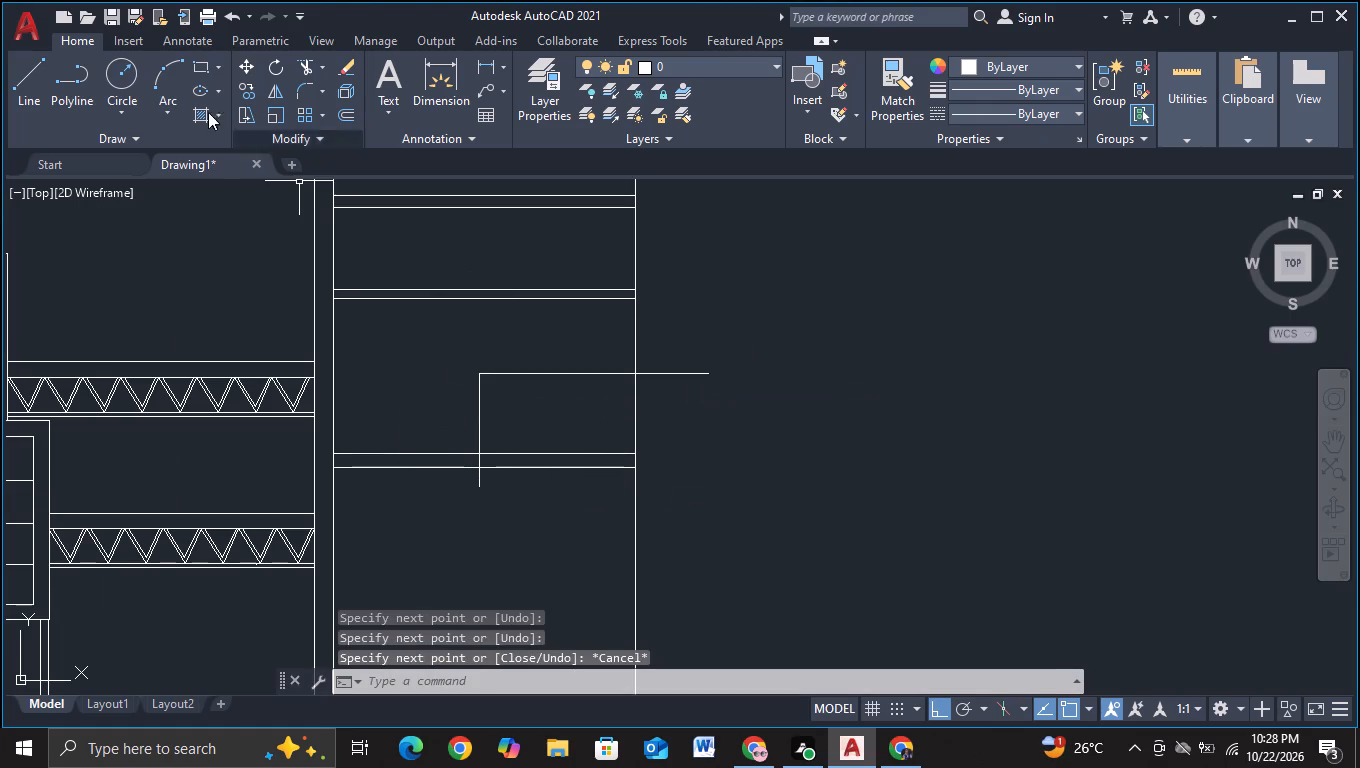
Trim the L-shaped line beyond the block's far side edge and below the upper line of the lowest floor band.
{"action": "left_click", "coordinate": [302, 65]}
{"action": "left_click_drag", "start_coordinate": [693, 324], "coordinate": [696, 409]}
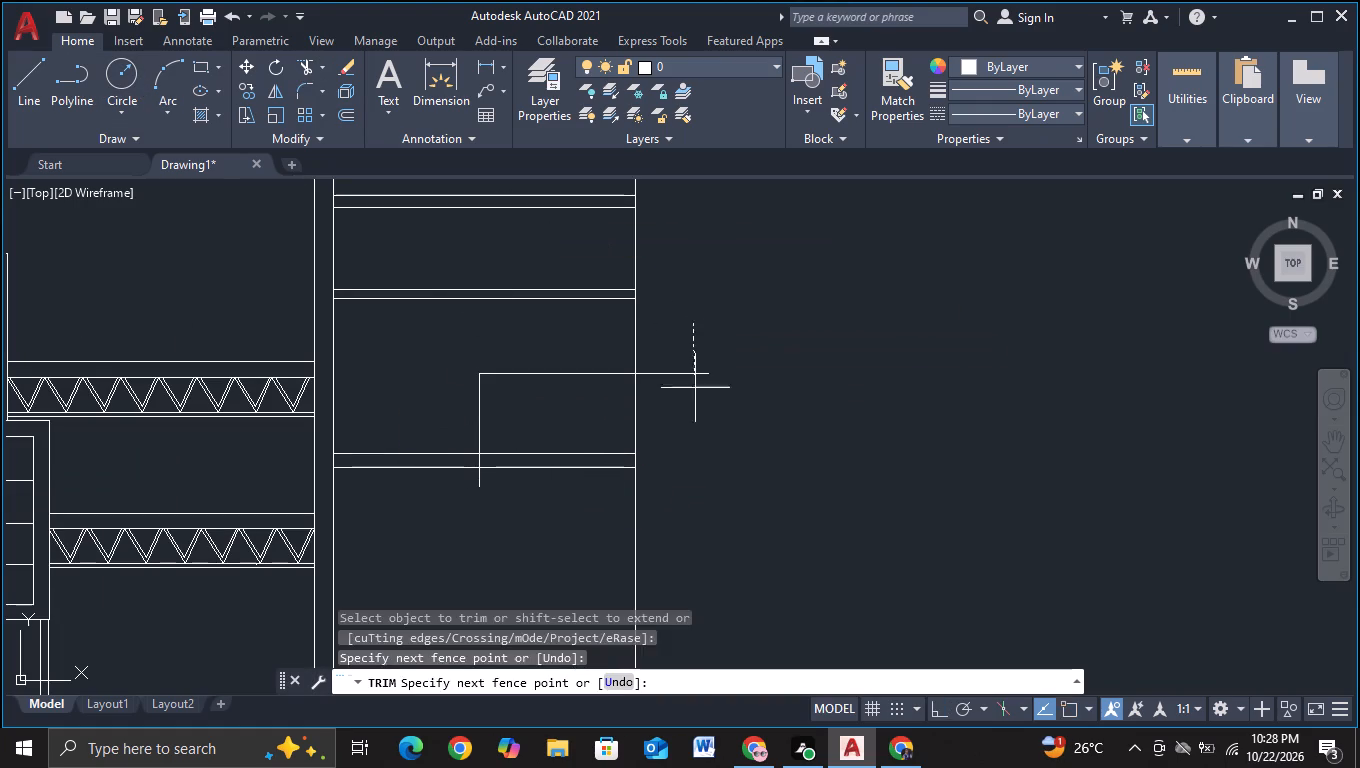
{"action": "left_click_drag", "start_coordinate": [696, 409], "coordinate": [700, 458]}
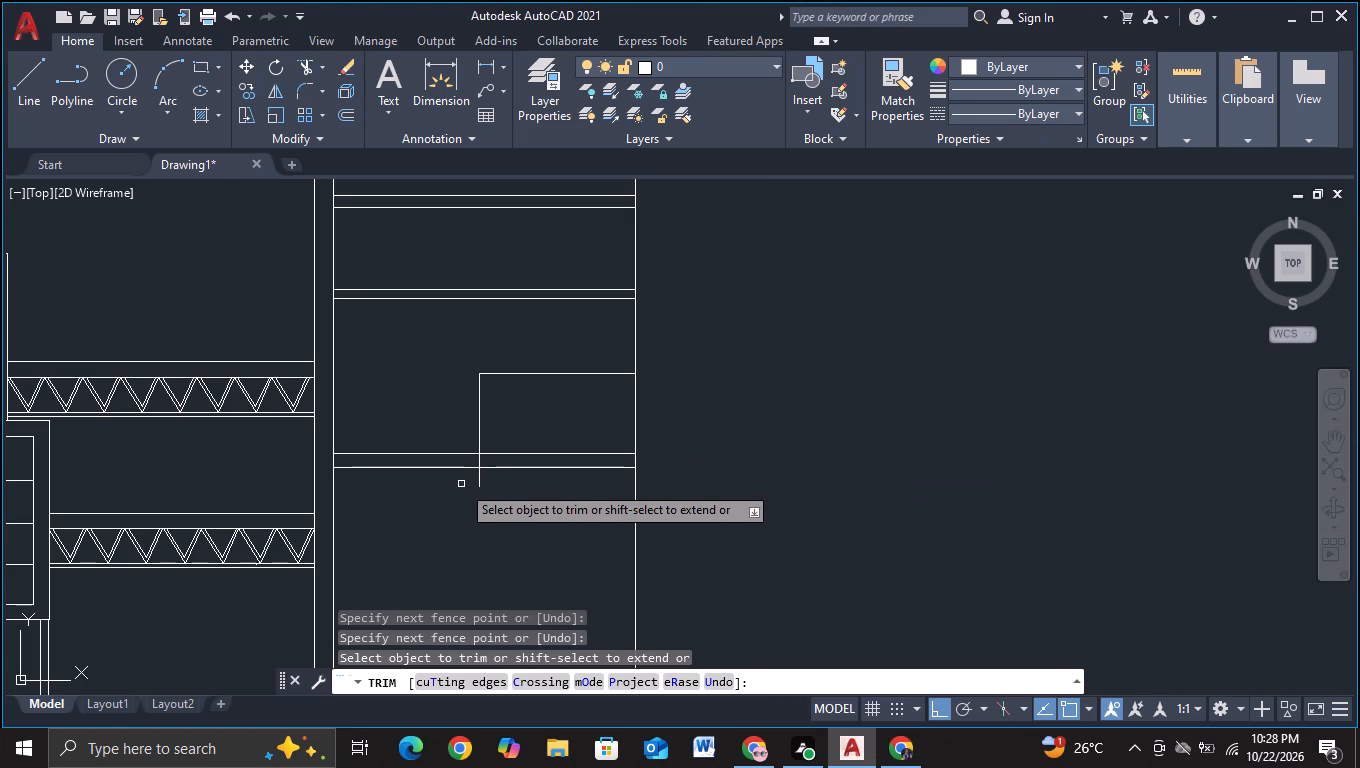
{"action": "left_click_drag", "start_coordinate": [471, 480], "coordinate": [557, 488]}
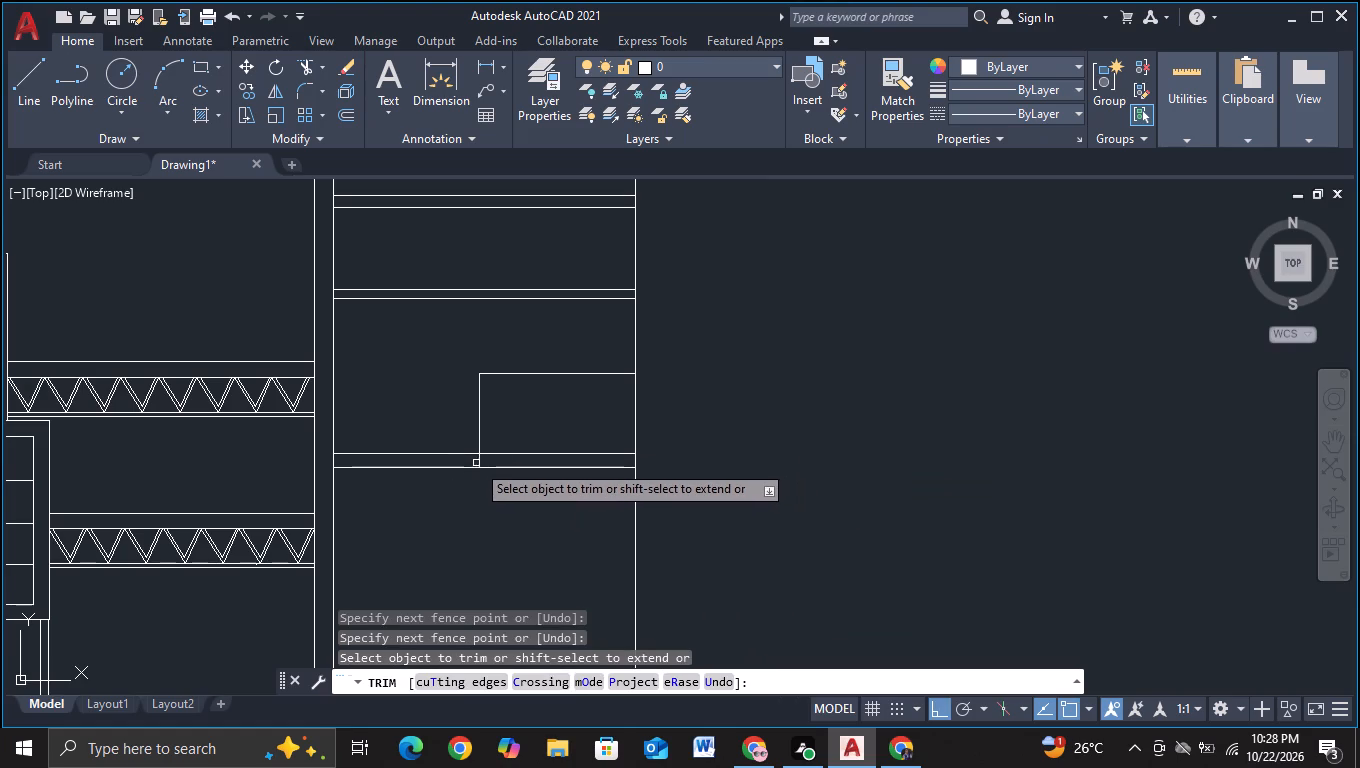
{"action": "left_click", "coordinate": [480, 464]}
{"action": "scroll", "coordinate": [724, 466], "scroll_direction": "down", "scroll_amount": 2}
{"action": "middle_click_drag", "start_coordinate": [748, 519], "coordinate": [651, 467]}
{"action": "key", "text": "Escape"}
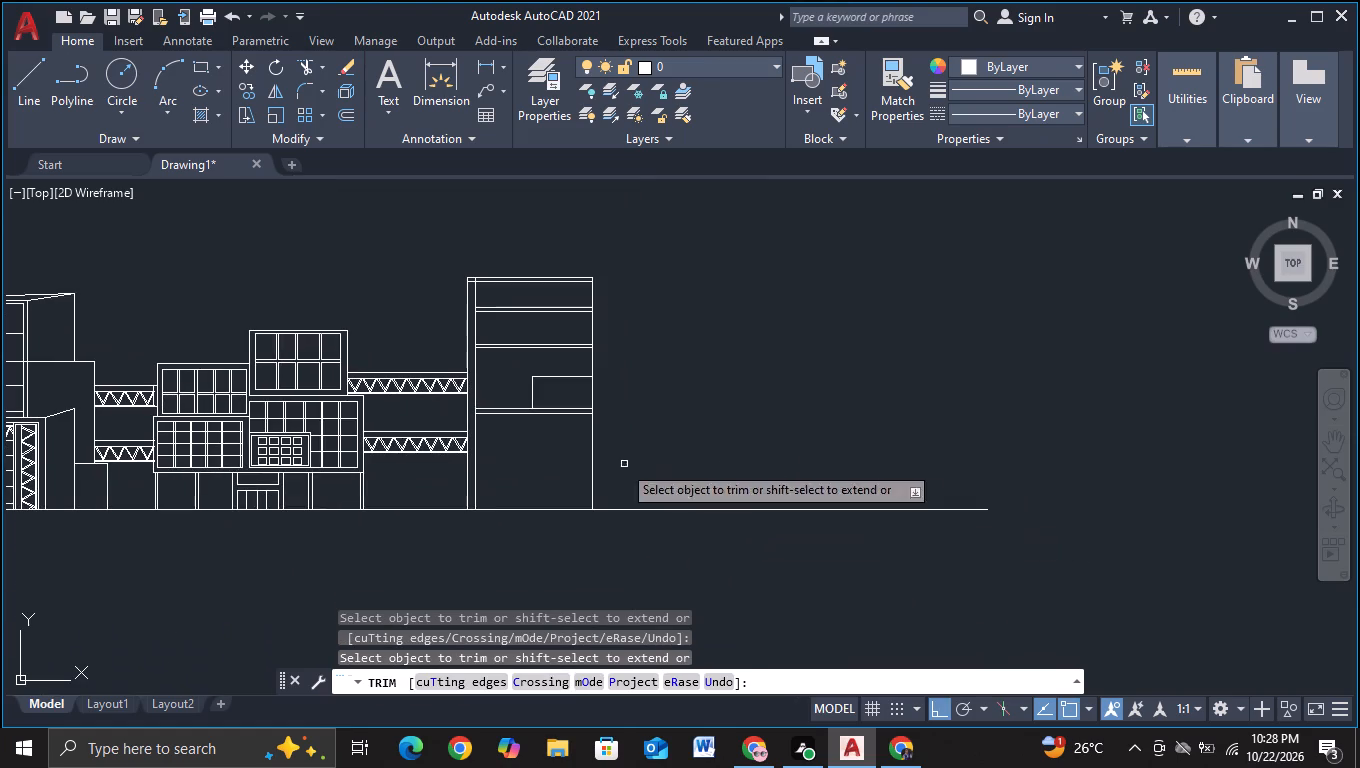
Draw a line outward from the block's far top corner, continuing about 121 units straight down past the ground line, to widen the block.
{"action": "left_click", "coordinate": [38, 60]}
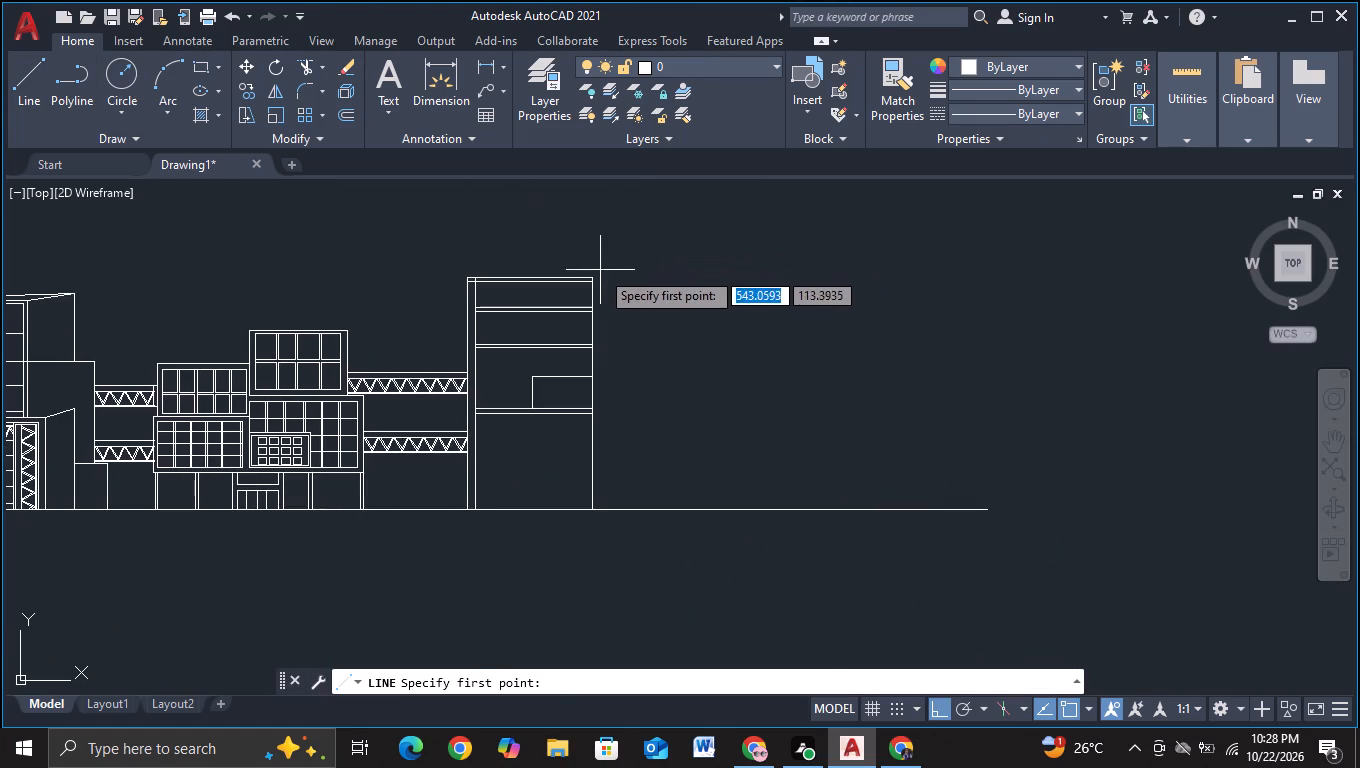
{"action": "left_click", "coordinate": [593, 279]}
{"action": "left_click", "coordinate": [625, 276]}
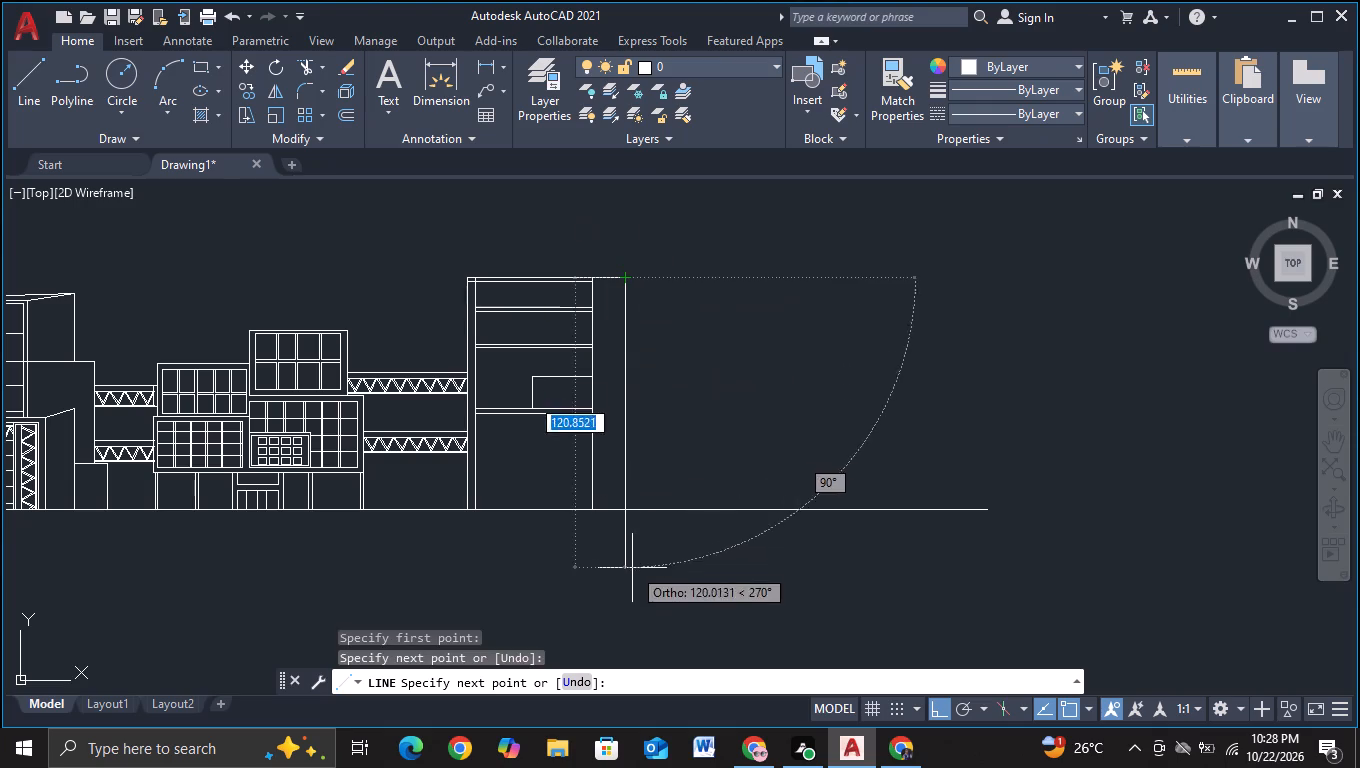
{"action": "left_click", "coordinate": [632, 570]}
{"action": "key", "text": "Escape"}
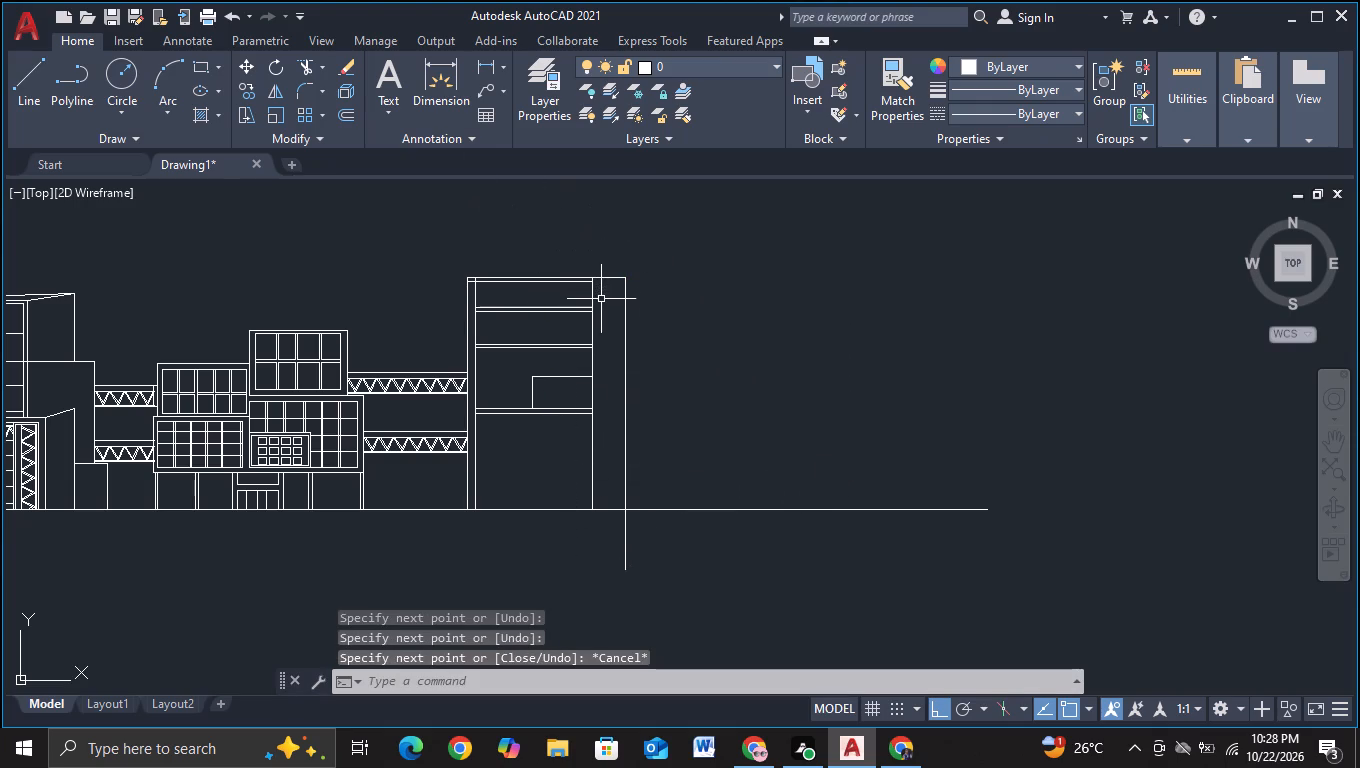
Delete the three vertical segments forming the block's old far side edge.
{"action": "left_click", "coordinate": [590, 302]}
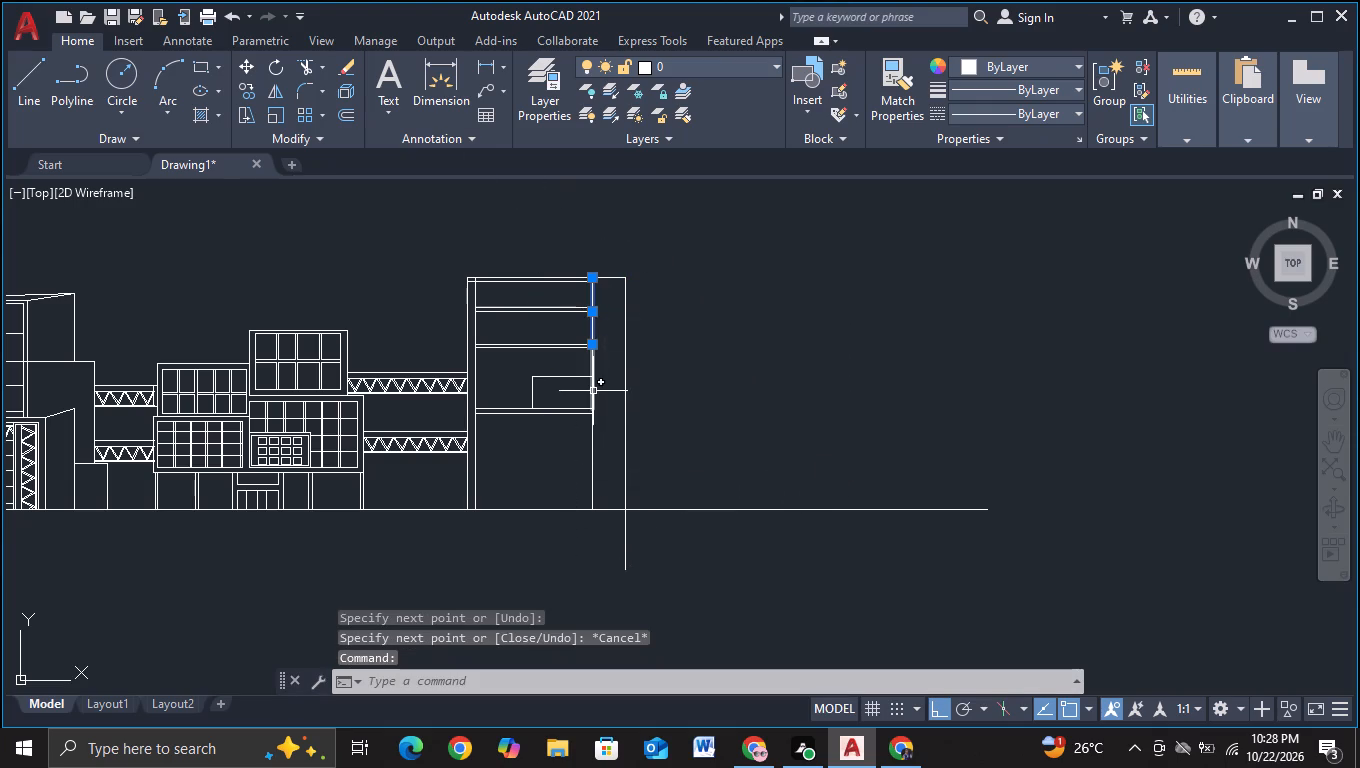
{"action": "left_click", "coordinate": [593, 391]}
{"action": "left_click", "coordinate": [595, 450]}
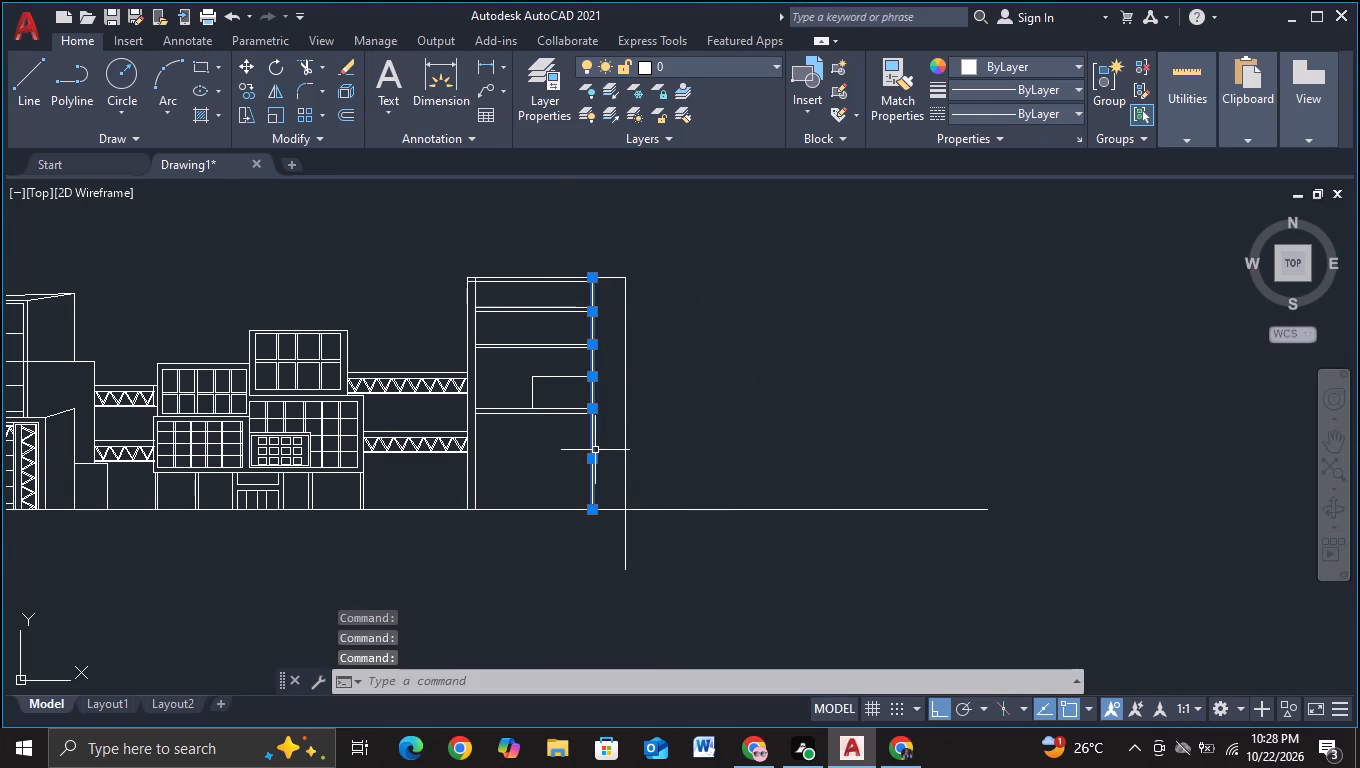
{"action": "key", "text": "Delete"}
{"action": "key", "text": "Escape"}
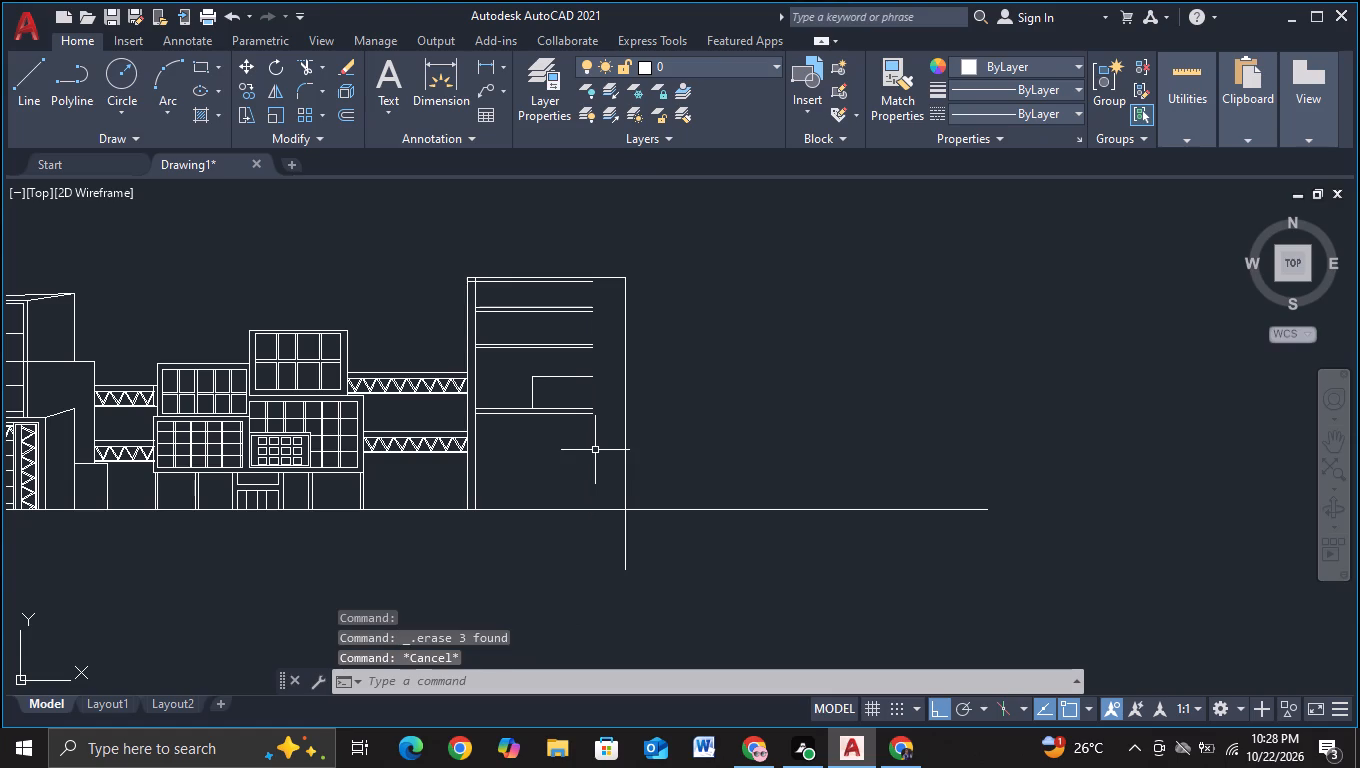
Extend the block's floor lines and the L-shape's horizontal line to the new far side edge.
{"action": "key", "text": "e"}
{"action": "left_click", "coordinate": [466, 339]}
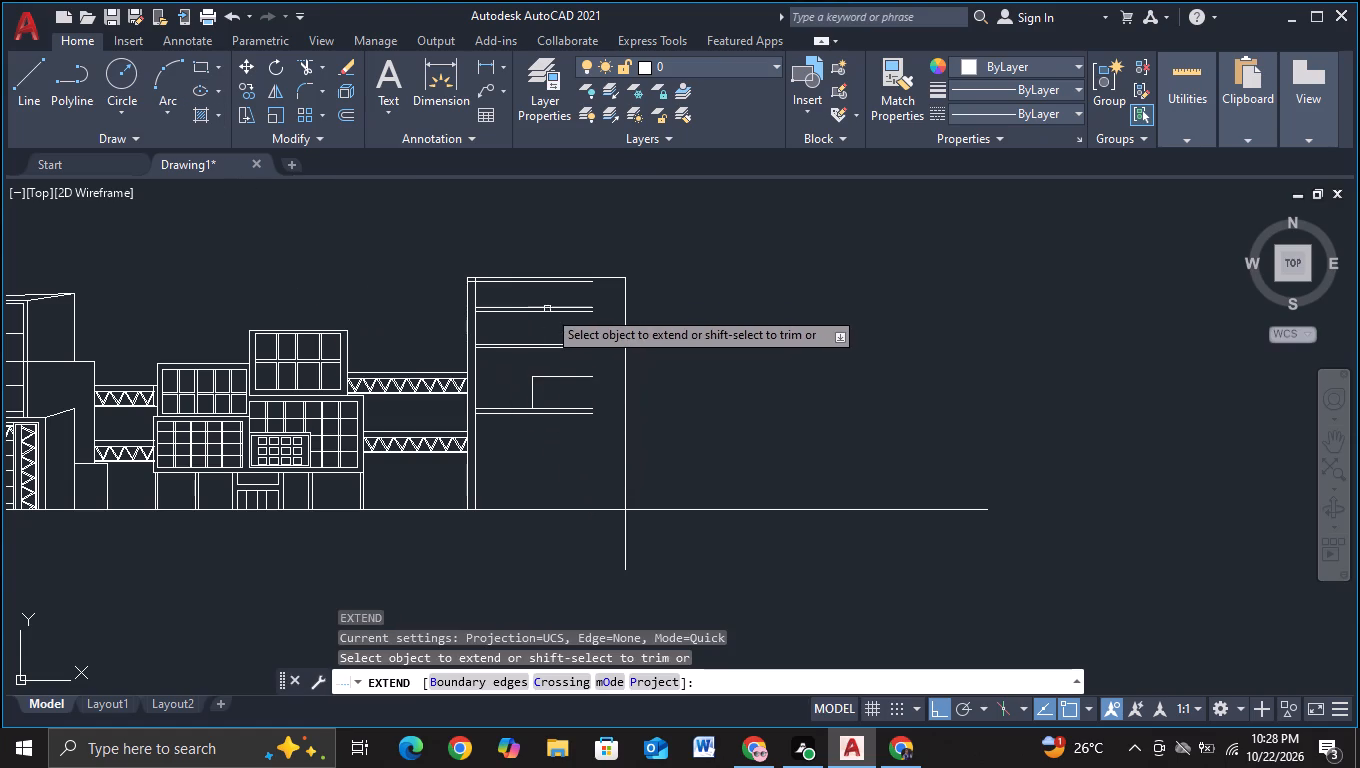
{"action": "left_click", "coordinate": [553, 284]}
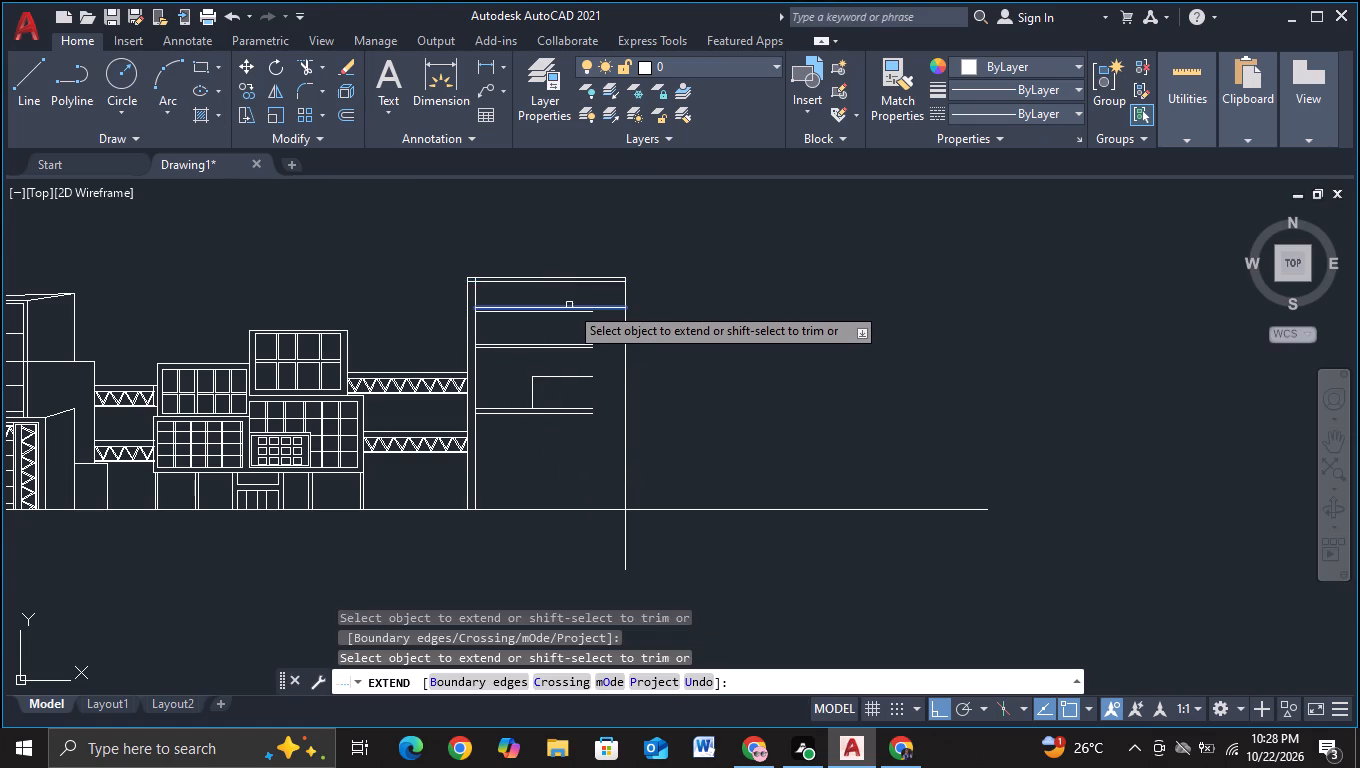
{"action": "left_click", "coordinate": [570, 299]}
{"action": "left_click", "coordinate": [597, 470]}
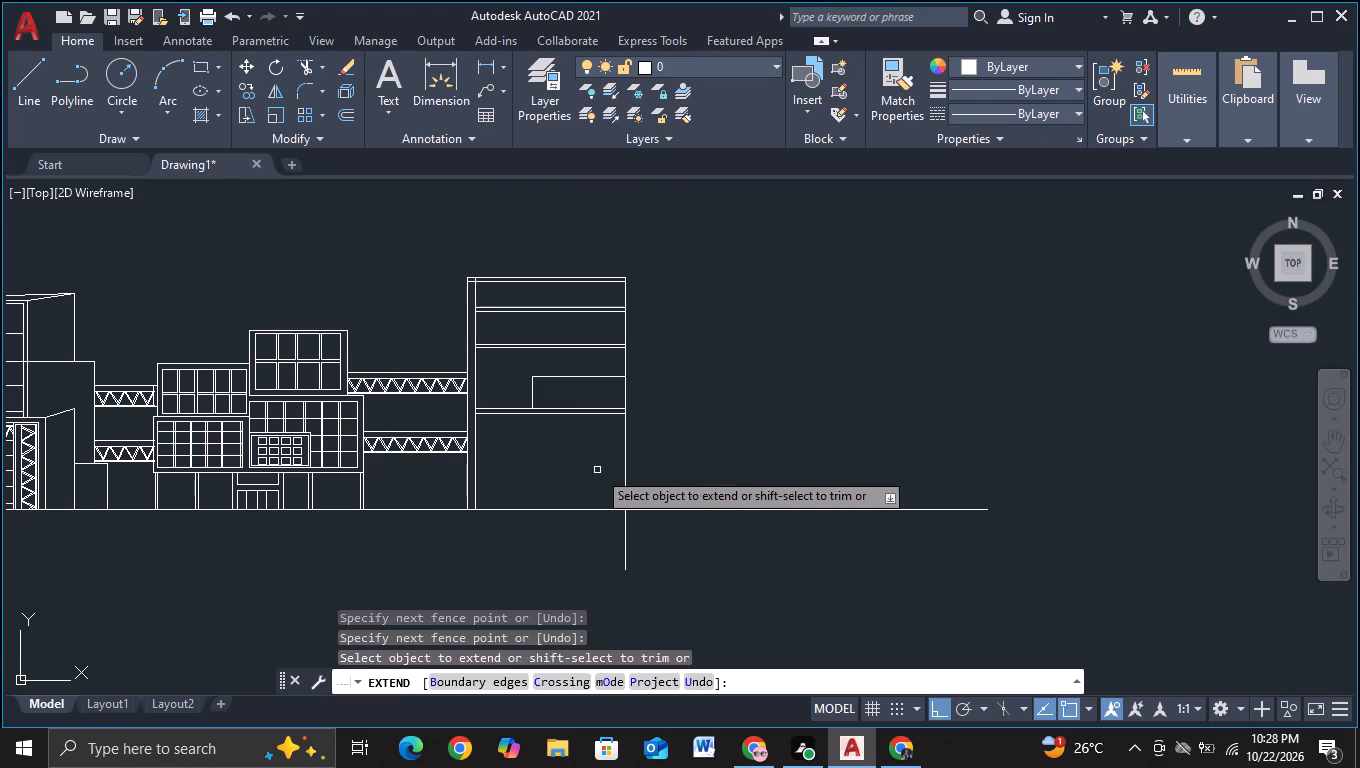
Trim the new far side edge's overhang below the ground line.
{"action": "scroll", "coordinate": [733, 456], "scroll_direction": "down", "scroll_amount": 1}
{"action": "middle_click_drag", "start_coordinate": [748, 463], "coordinate": [652, 412]}
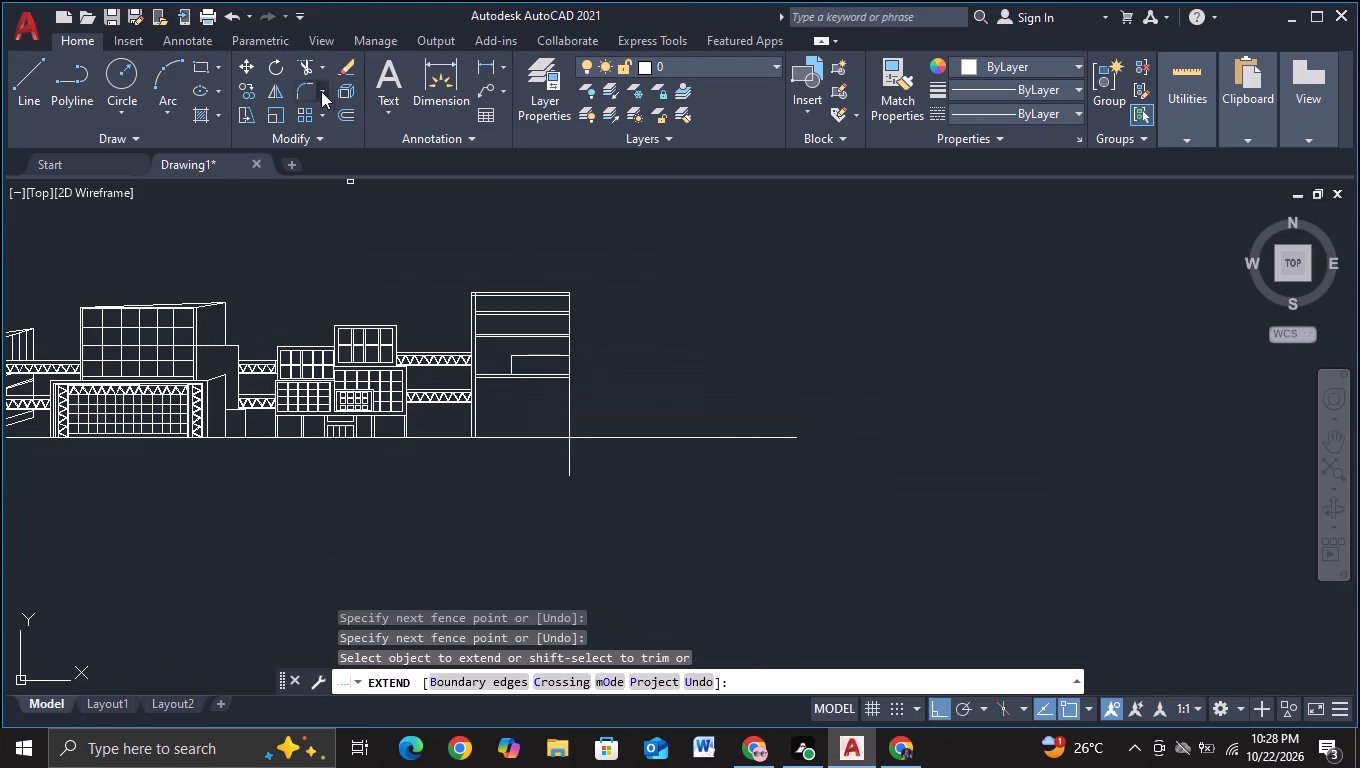
{"action": "left_click", "coordinate": [307, 65]}
{"action": "left_click_drag", "start_coordinate": [542, 467], "coordinate": [603, 463]}
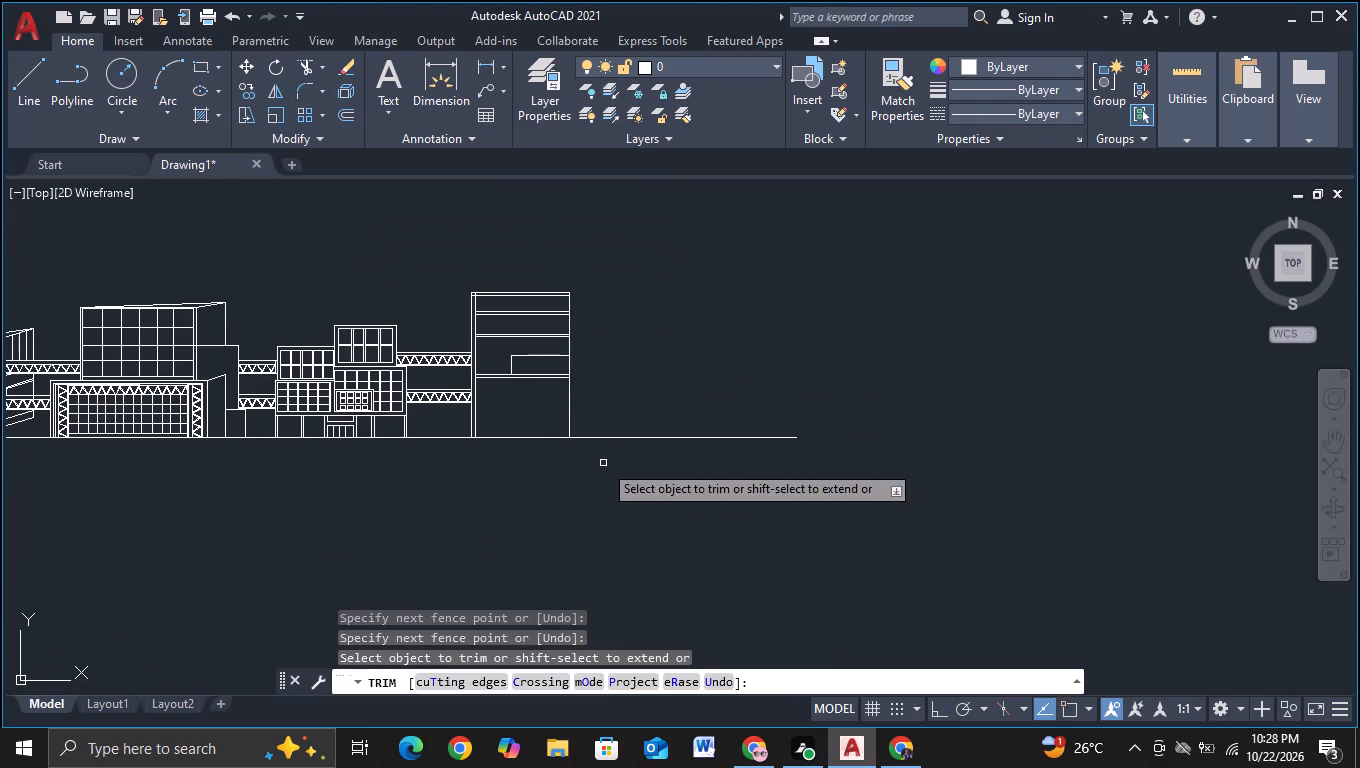
{"action": "middle_click_drag", "start_coordinate": [574, 478], "coordinate": [523, 509]}
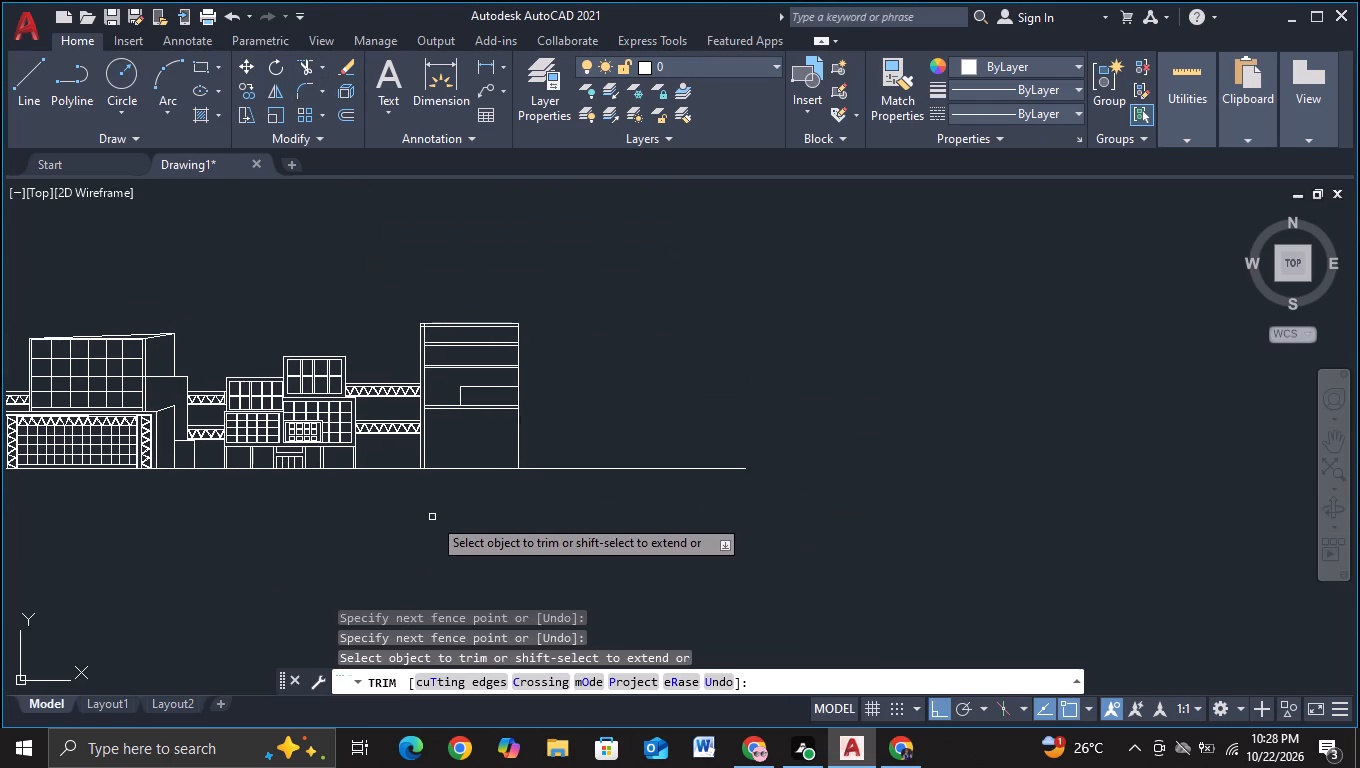
{"action": "key", "text": "Escape"}
Draw an L-shaped opening line in the ground storey, rising from below the ground line and running horizontally past the far side edge.
{"action": "left_click", "coordinate": [25, 89]}
{"action": "scroll", "coordinate": [614, 573], "scroll_direction": "up", "scroll_amount": 2}
{"action": "middle_click_drag", "start_coordinate": [354, 469], "coordinate": [374, 506]}
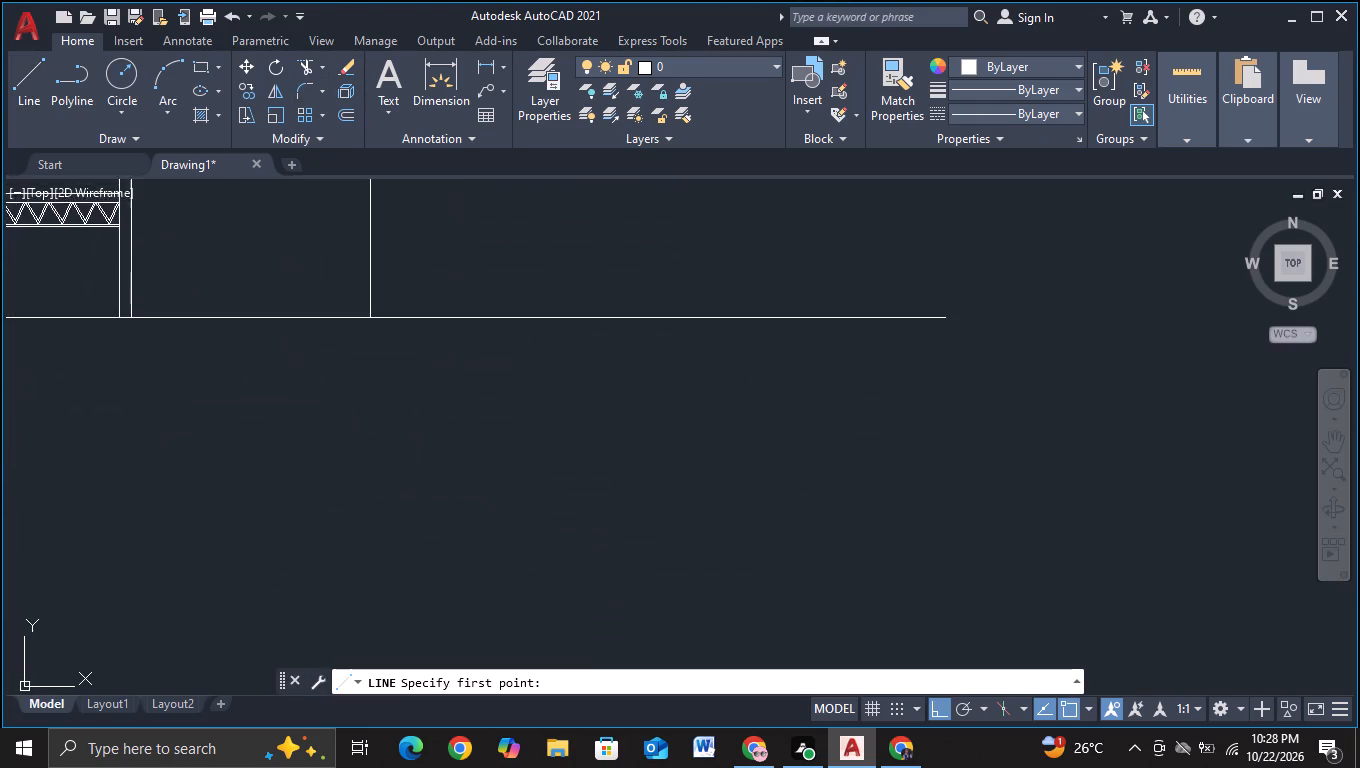
{"action": "middle_click_drag", "start_coordinate": [374, 506], "coordinate": [536, 719]}
{"action": "middle_click_drag", "start_coordinate": [469, 617], "coordinate": [541, 539]}
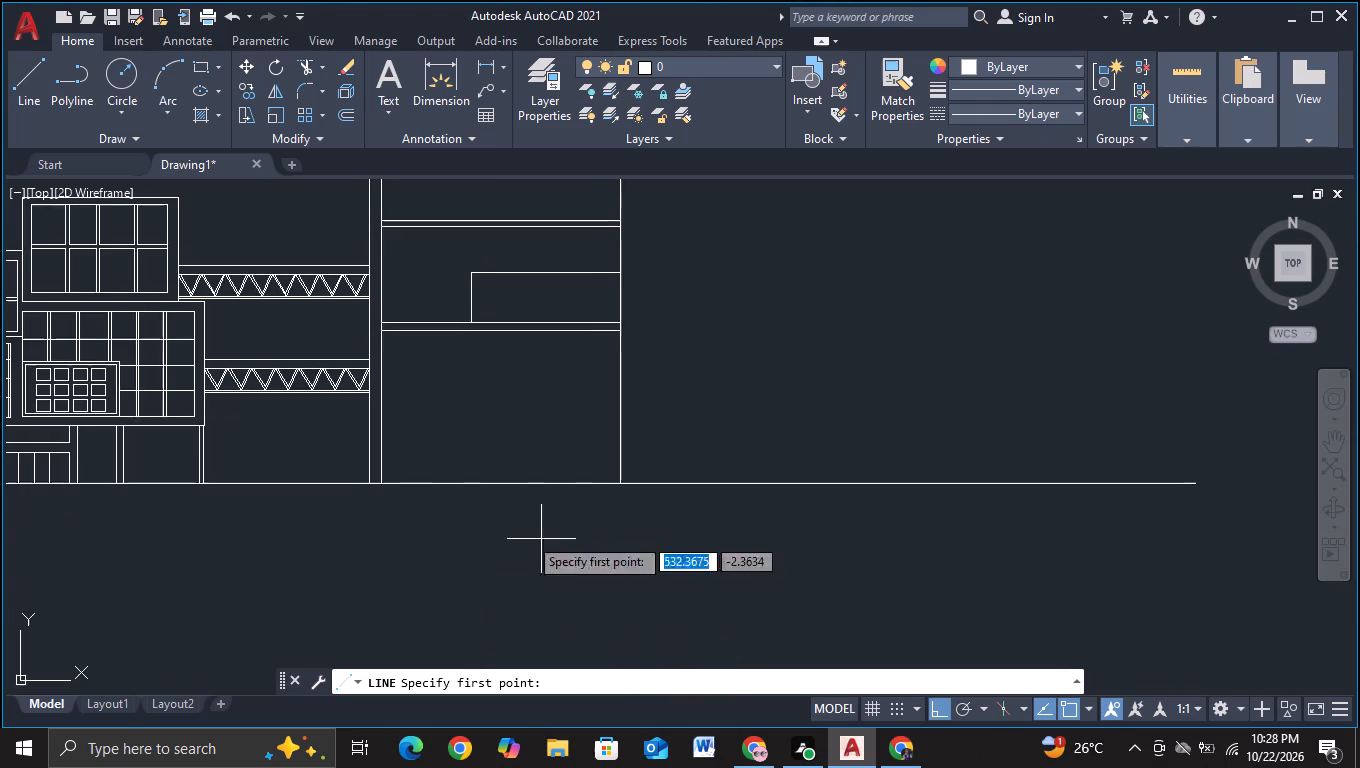
{"action": "left_click", "coordinate": [470, 517]}
{"action": "left_click", "coordinate": [471, 402]}
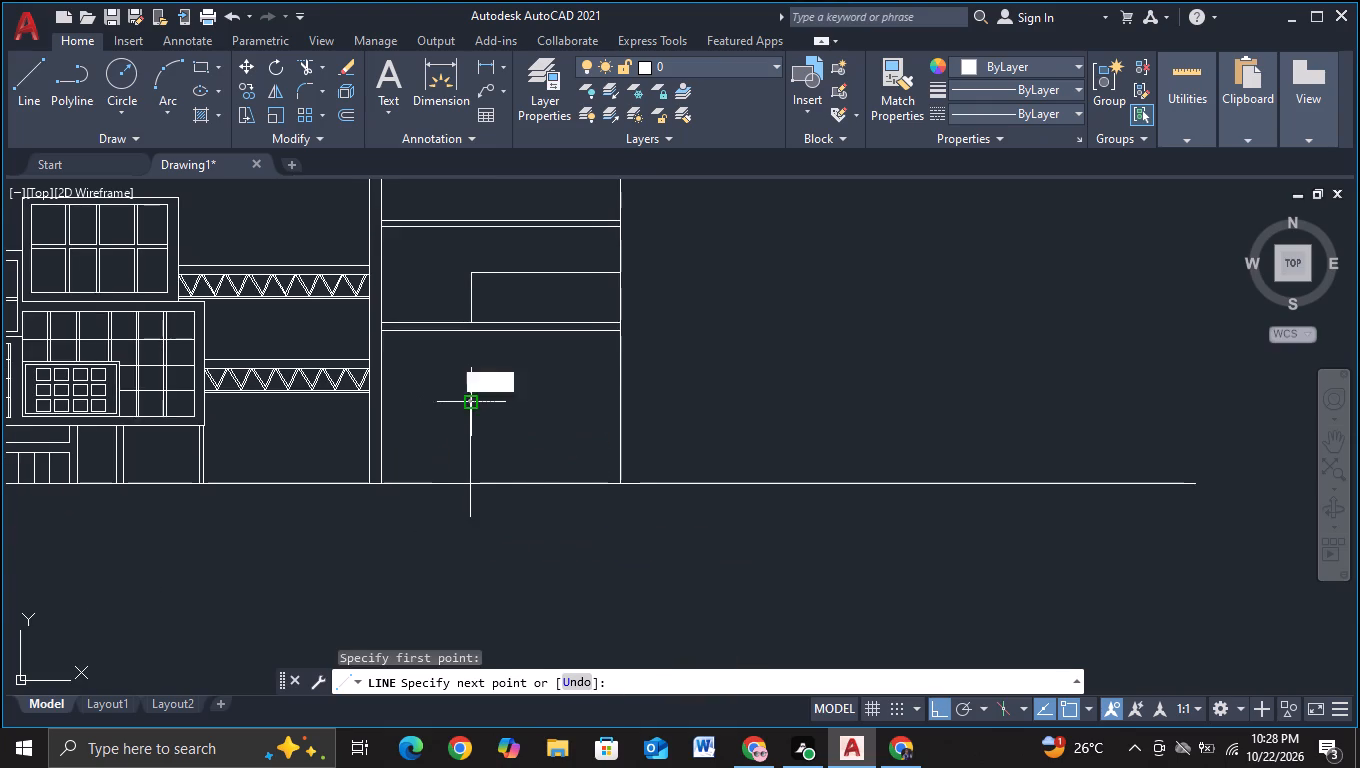
{"action": "left_click", "coordinate": [701, 395]}
{"action": "key", "text": "Escape"}
Draw a second L-shaped line just outside the ground-storey one, about 28 units up and 76 units across past the far side edge.
{"action": "left_click", "coordinate": [27, 103]}
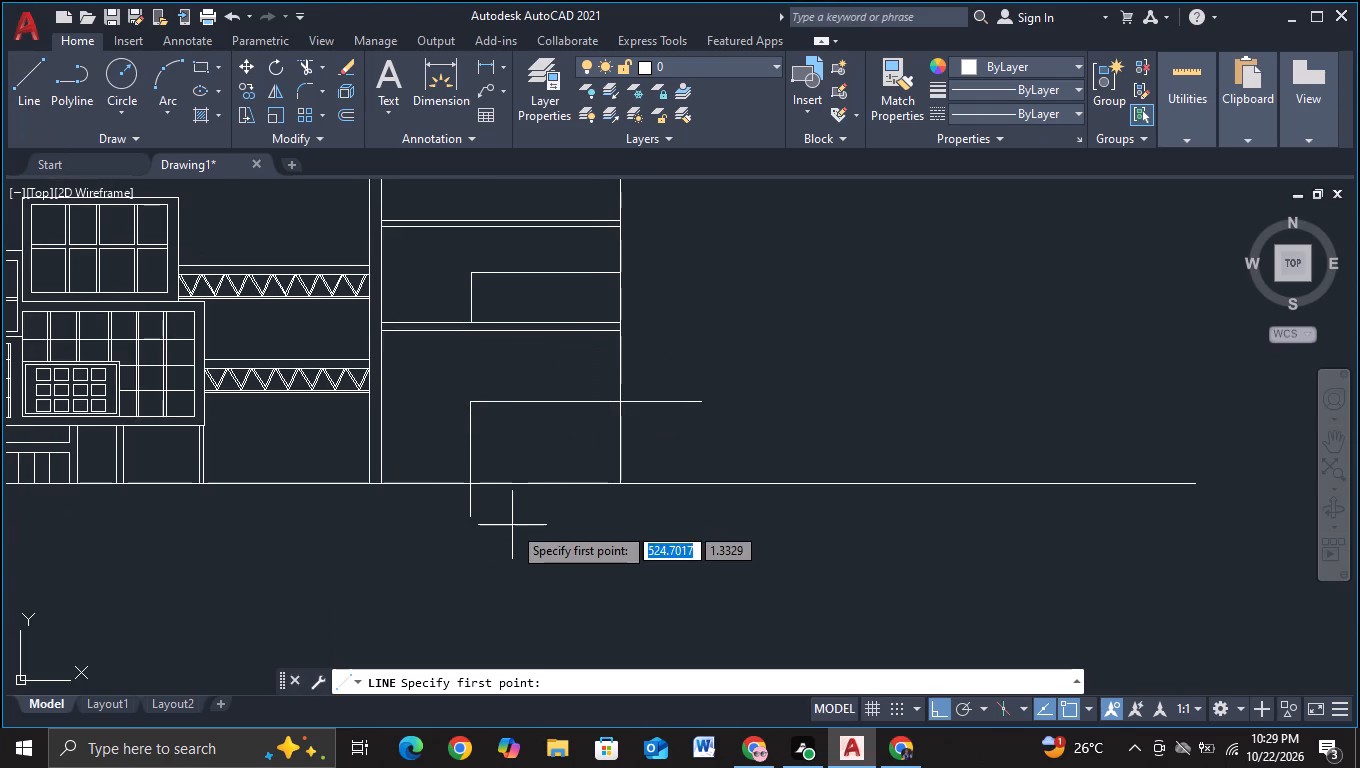
{"action": "left_click", "coordinate": [457, 496]}
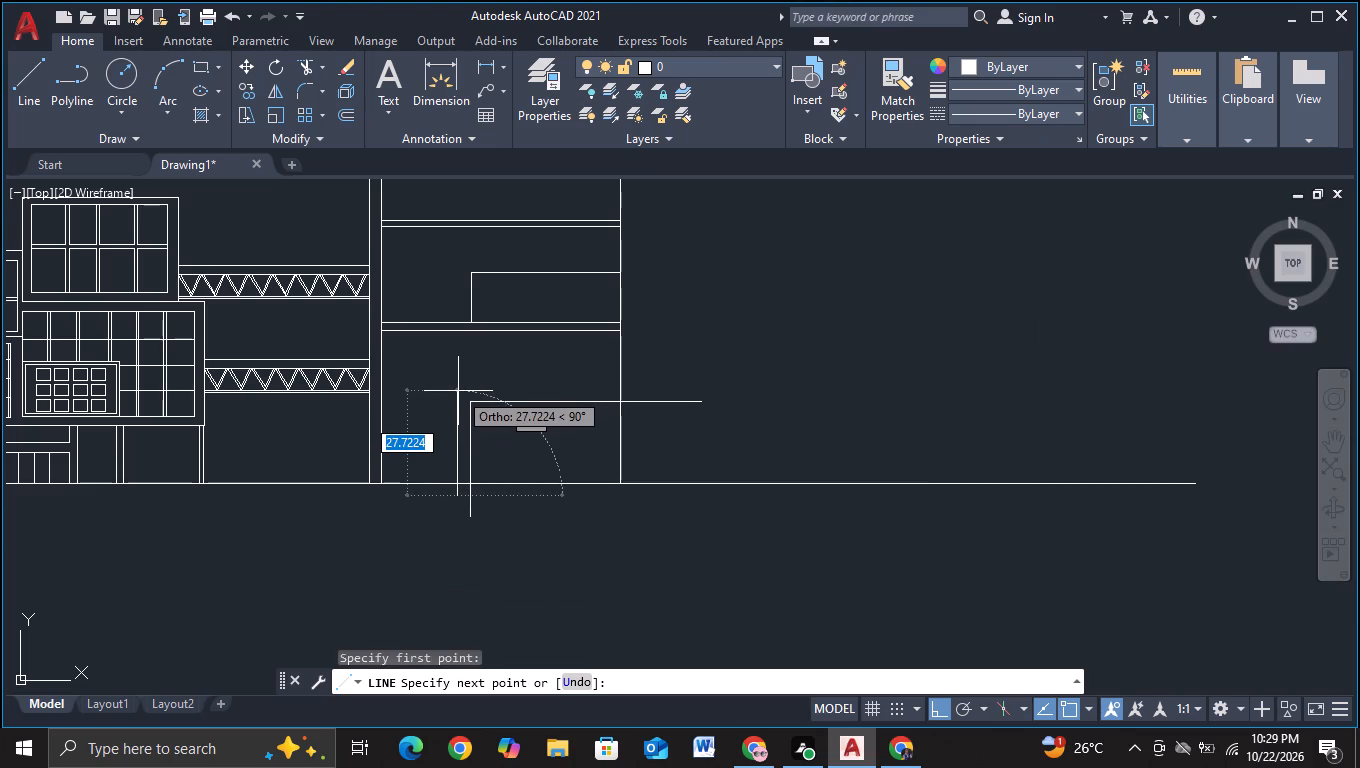
{"action": "left_click", "coordinate": [458, 389]}
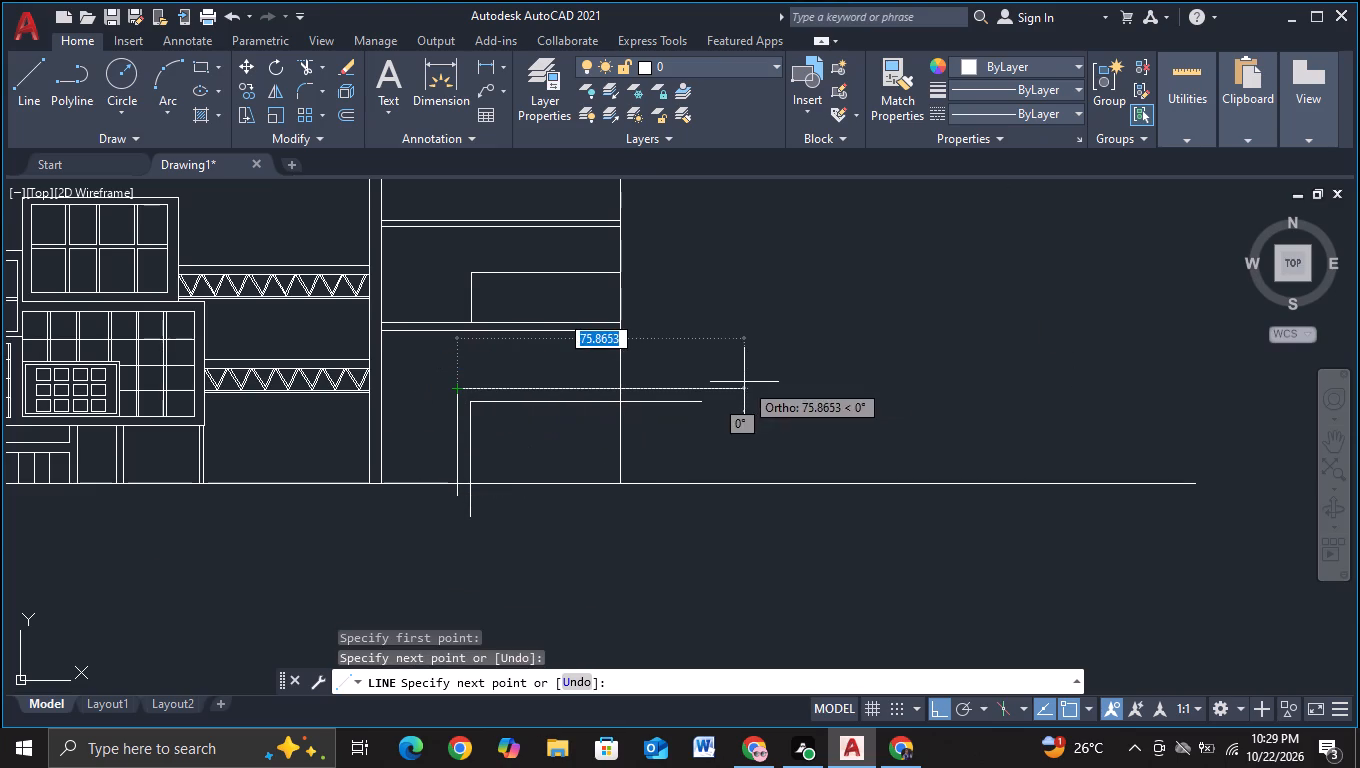
{"action": "left_click", "coordinate": [744, 382]}
{"action": "key", "text": "Escape"}
Trim both ground-storey L-shaped lines beyond the block's far side edge and below the ground line.
{"action": "left_click", "coordinate": [309, 61]}
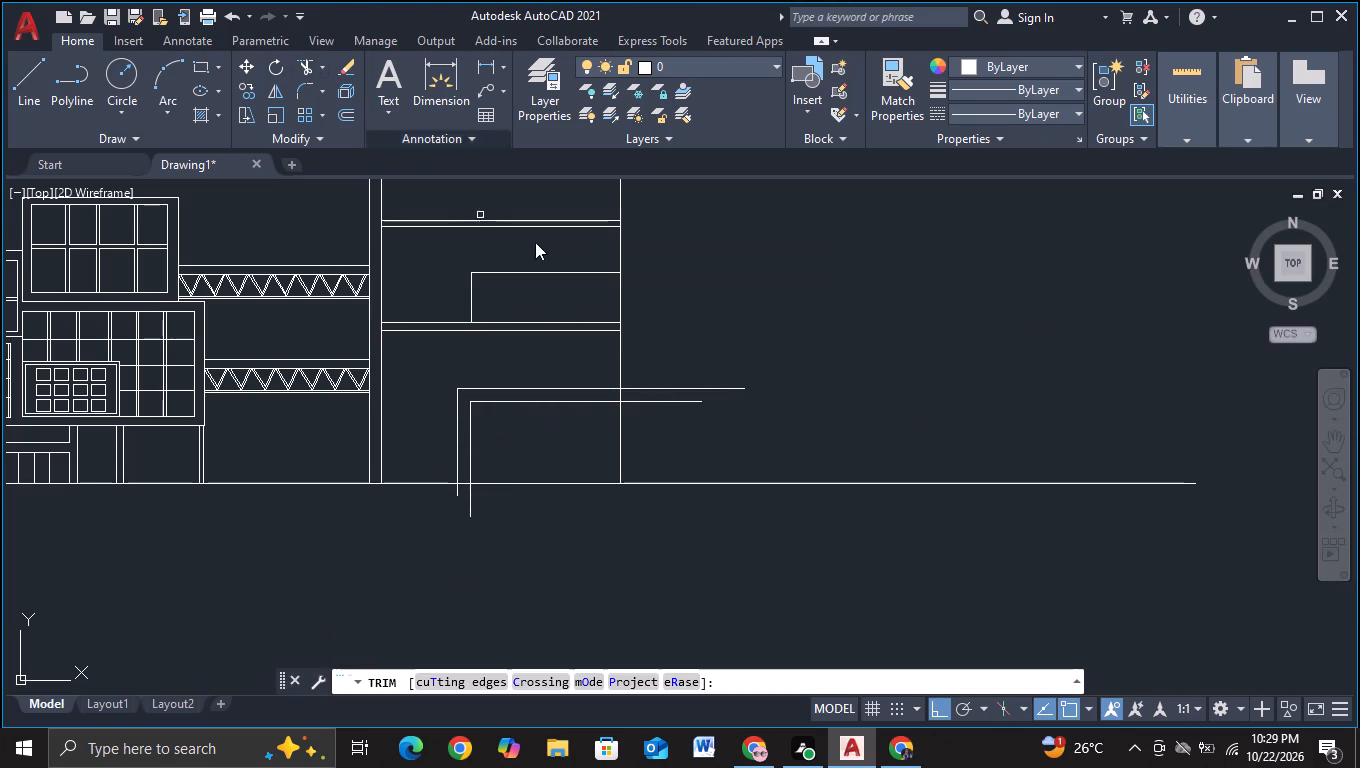
{"action": "left_click_drag", "start_coordinate": [668, 353], "coordinate": [682, 428]}
{"action": "scroll", "coordinate": [444, 555], "scroll_direction": "up", "scroll_amount": 1}
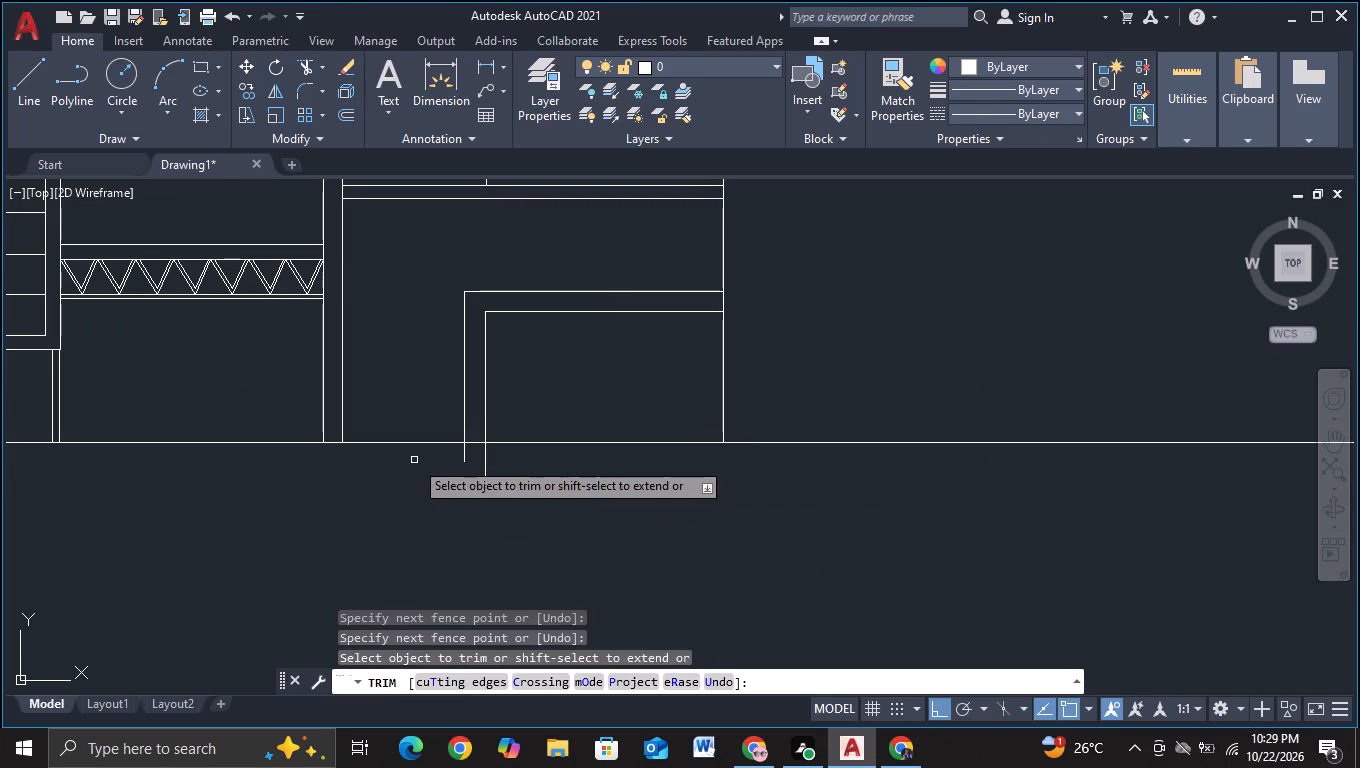
{"action": "left_click", "coordinate": [416, 458]}
{"action": "left_click", "coordinate": [559, 466]}
{"action": "scroll", "coordinate": [576, 499], "scroll_direction": "down", "scroll_amount": 1}
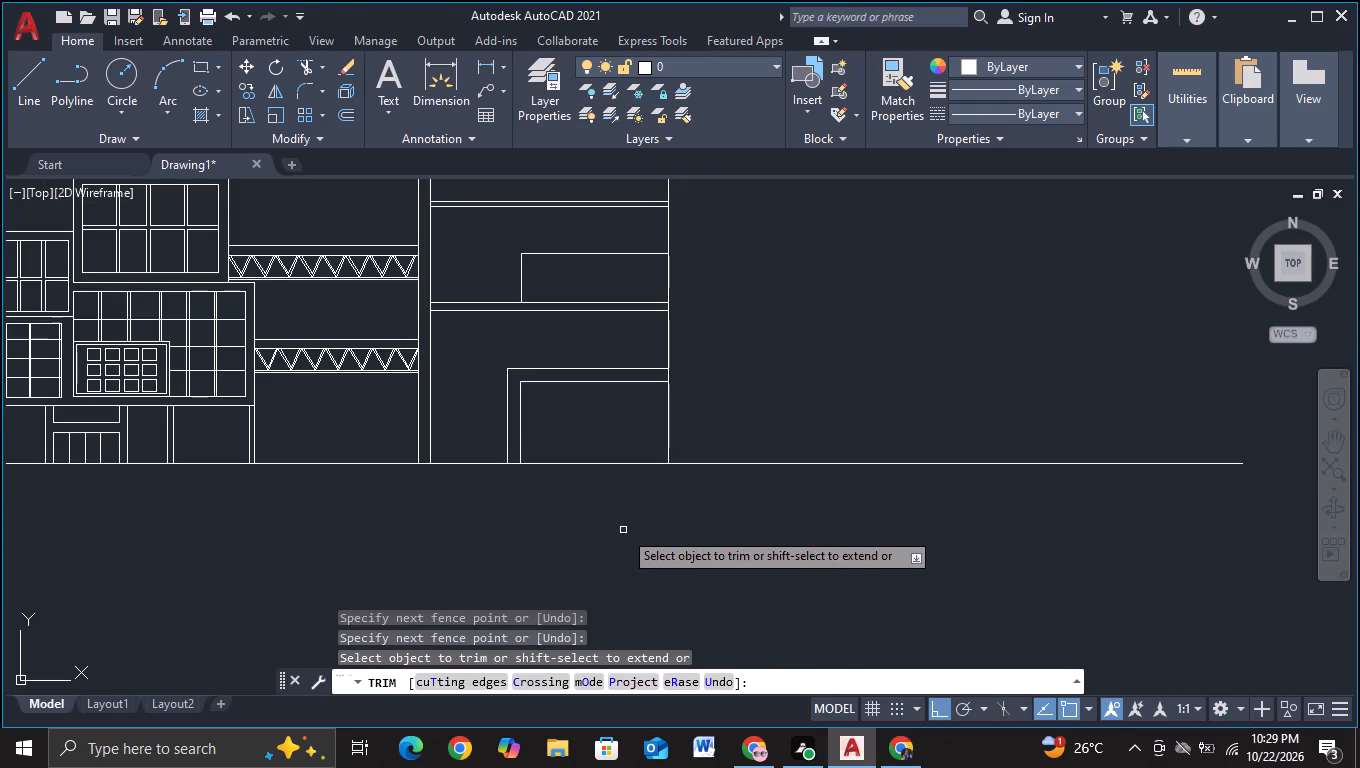
Draw a vertical line through the ground-storey opening, from just above its frame to below the ground line.
{"action": "key", "text": "Escape"}
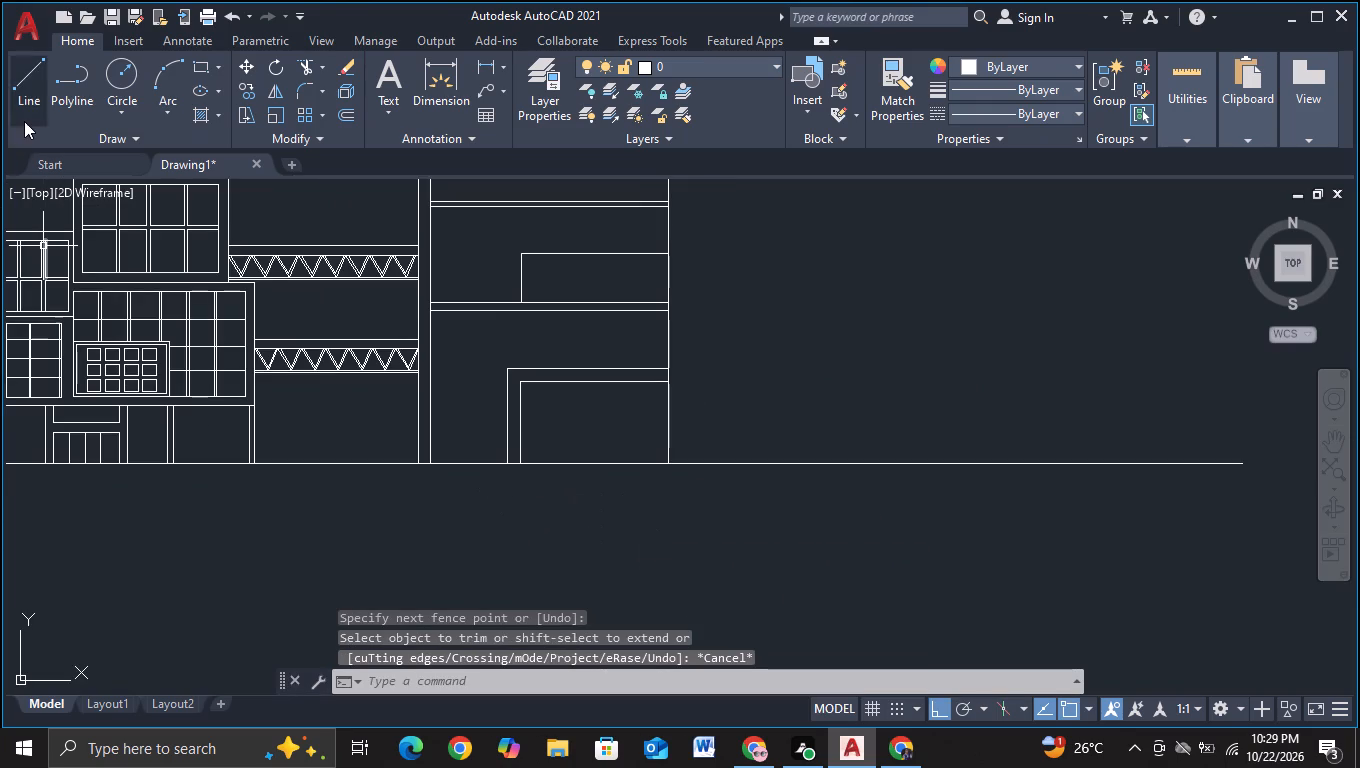
{"action": "left_click", "coordinate": [25, 120]}
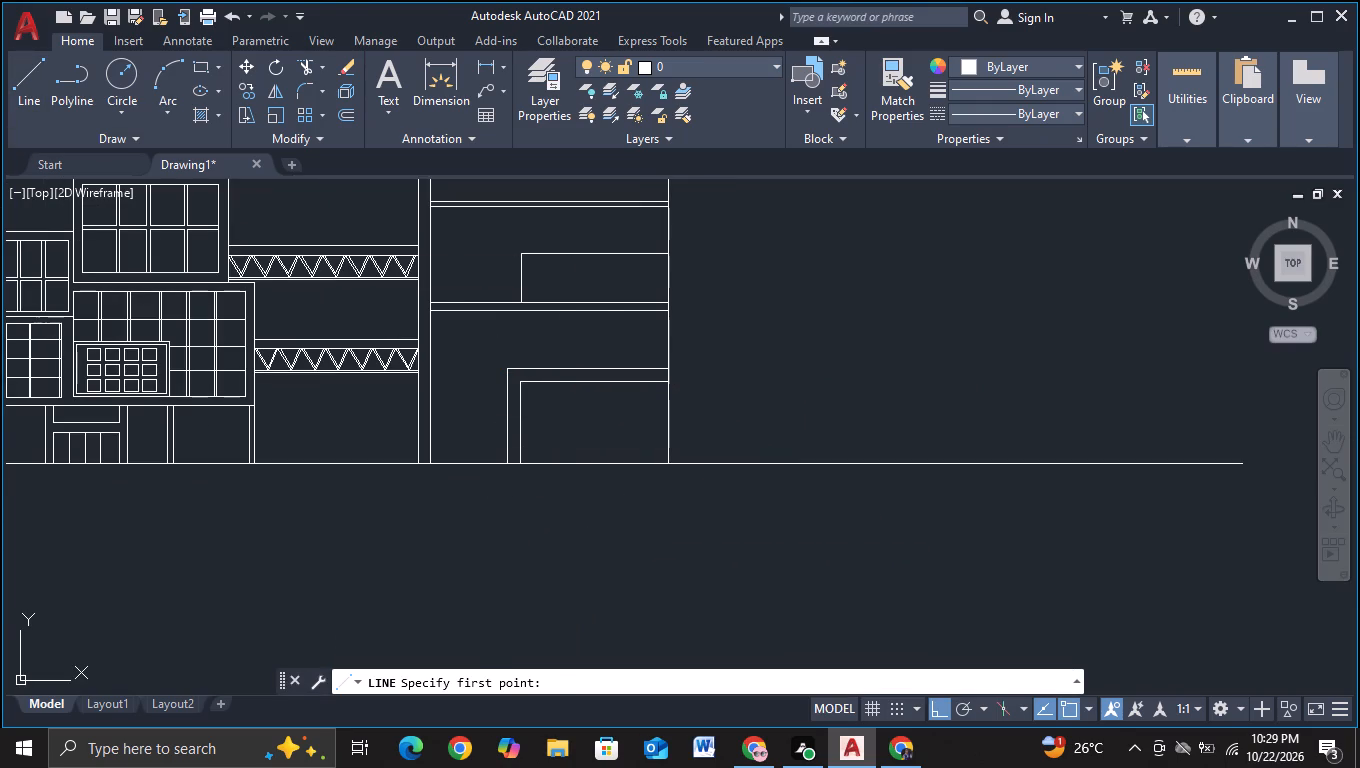
{"action": "left_click", "coordinate": [559, 349]}
{"action": "left_click", "coordinate": [576, 535]}
{"action": "key", "text": "Escape"}
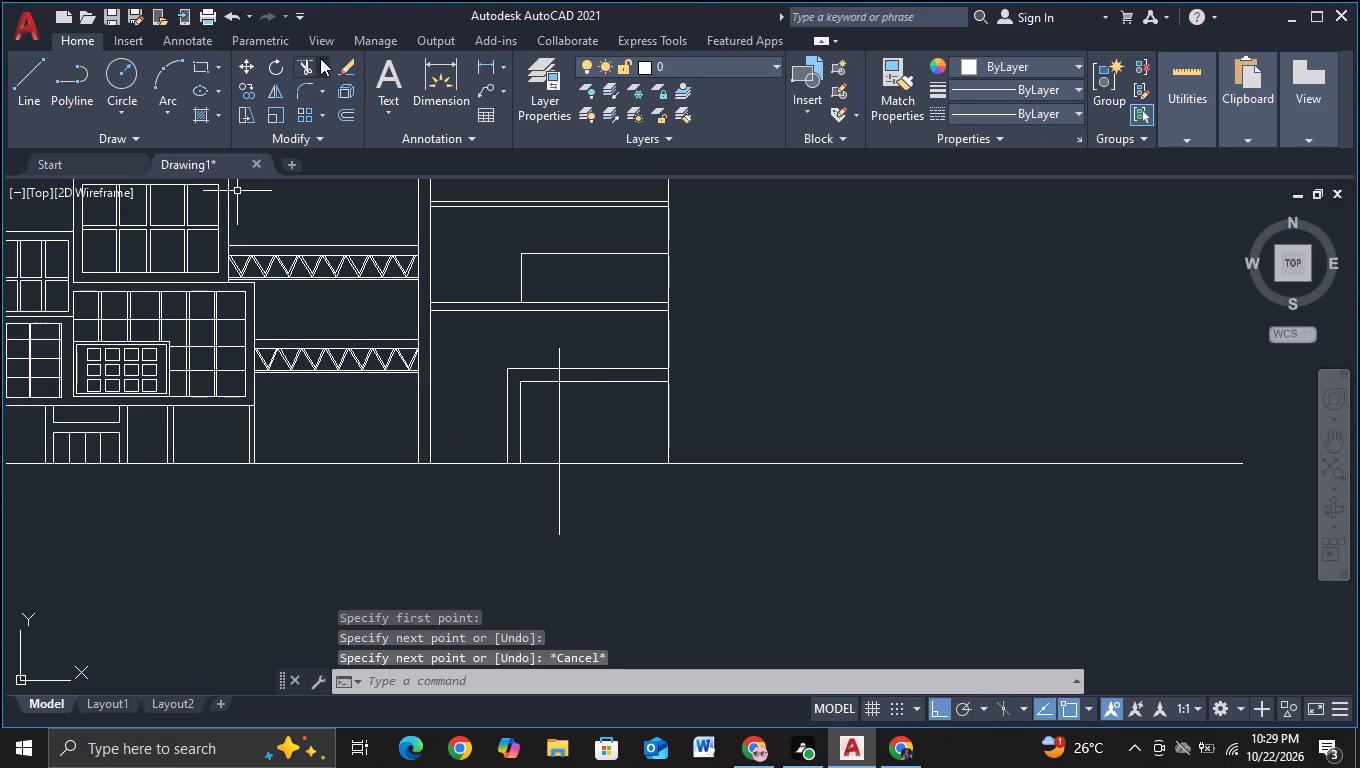
Trim the vertical line below the ground line and above the opening's inner head line.
{"action": "left_click", "coordinate": [303, 66]}
{"action": "left_click_drag", "start_coordinate": [519, 494], "coordinate": [620, 494]}
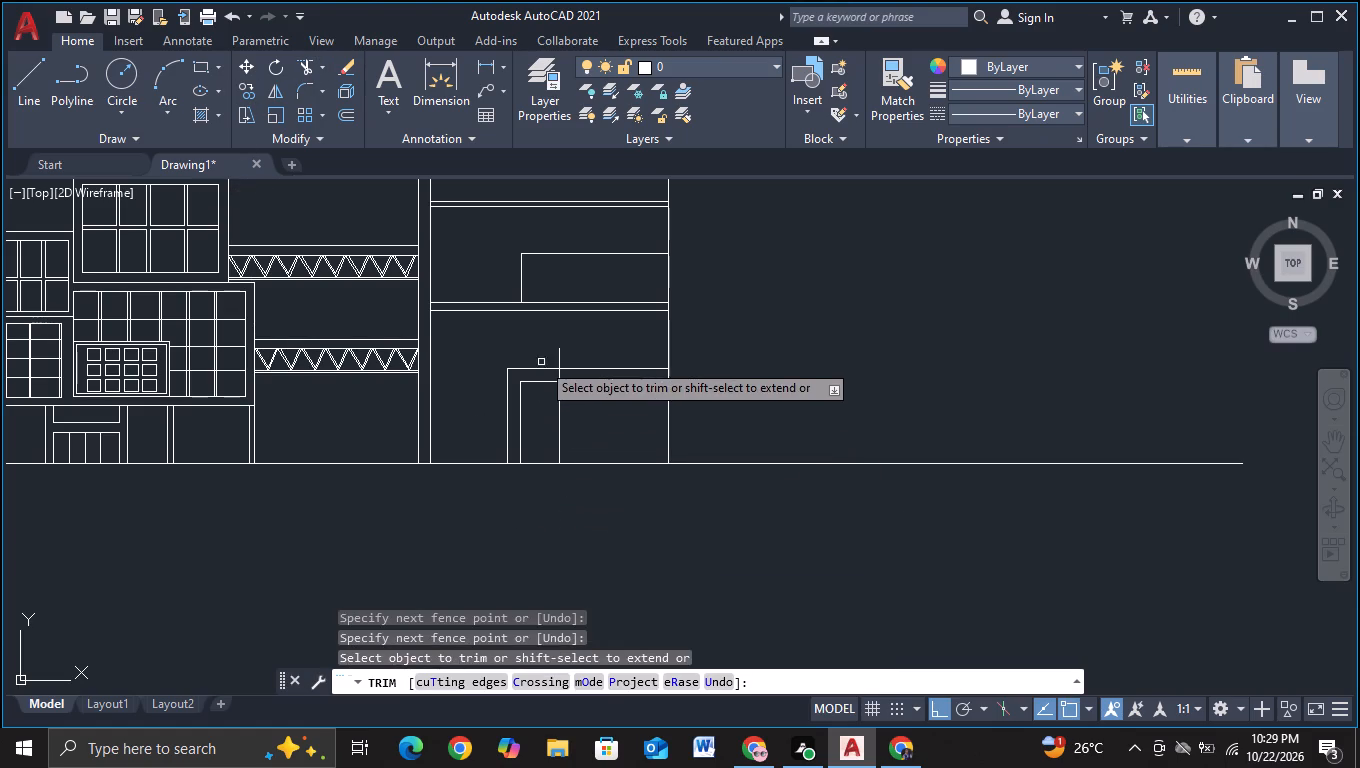
{"action": "left_click_drag", "start_coordinate": [541, 357], "coordinate": [571, 357]}
{"action": "left_click", "coordinate": [560, 374]}
{"action": "key", "text": "Escape"}
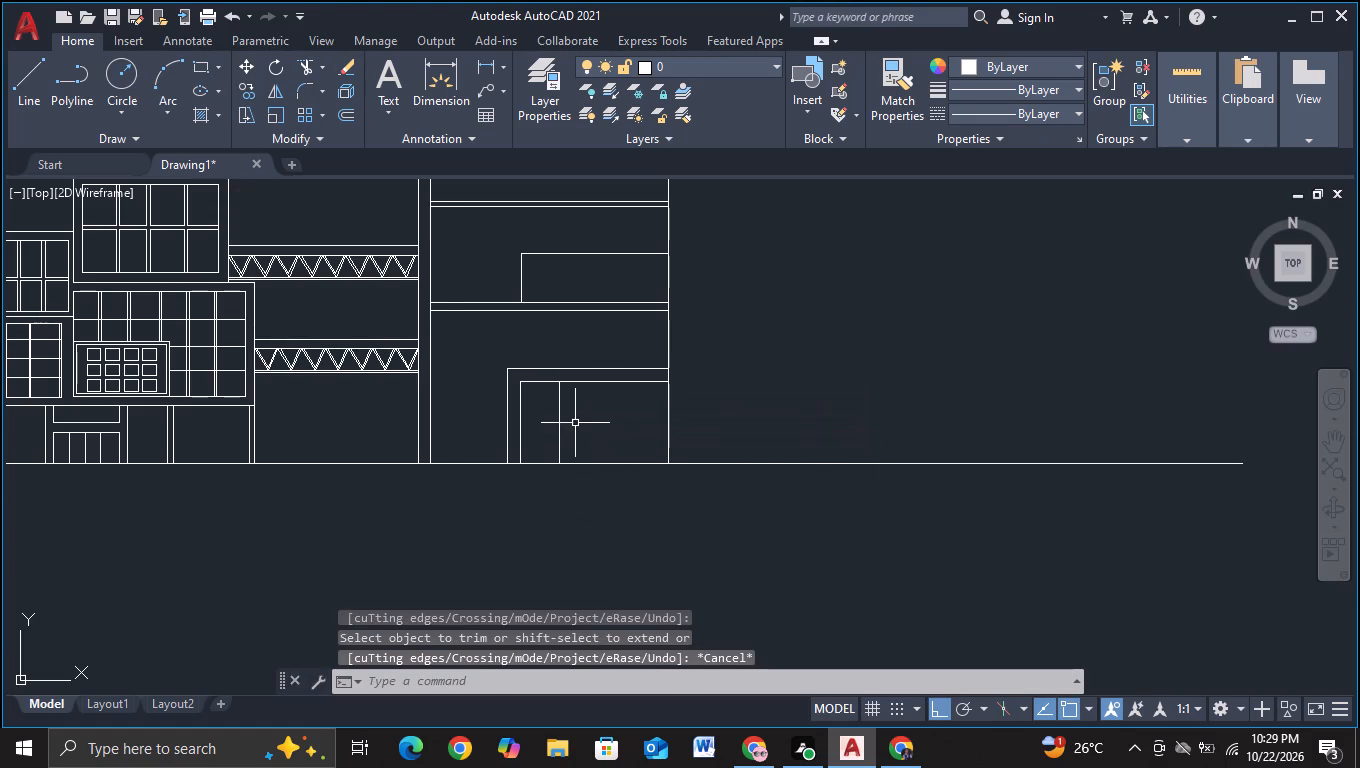
Copy the vertical divider horizontally to about 10.5 and 27 units away, keeping only one copy at each position.
{"action": "left_click", "coordinate": [560, 429]}
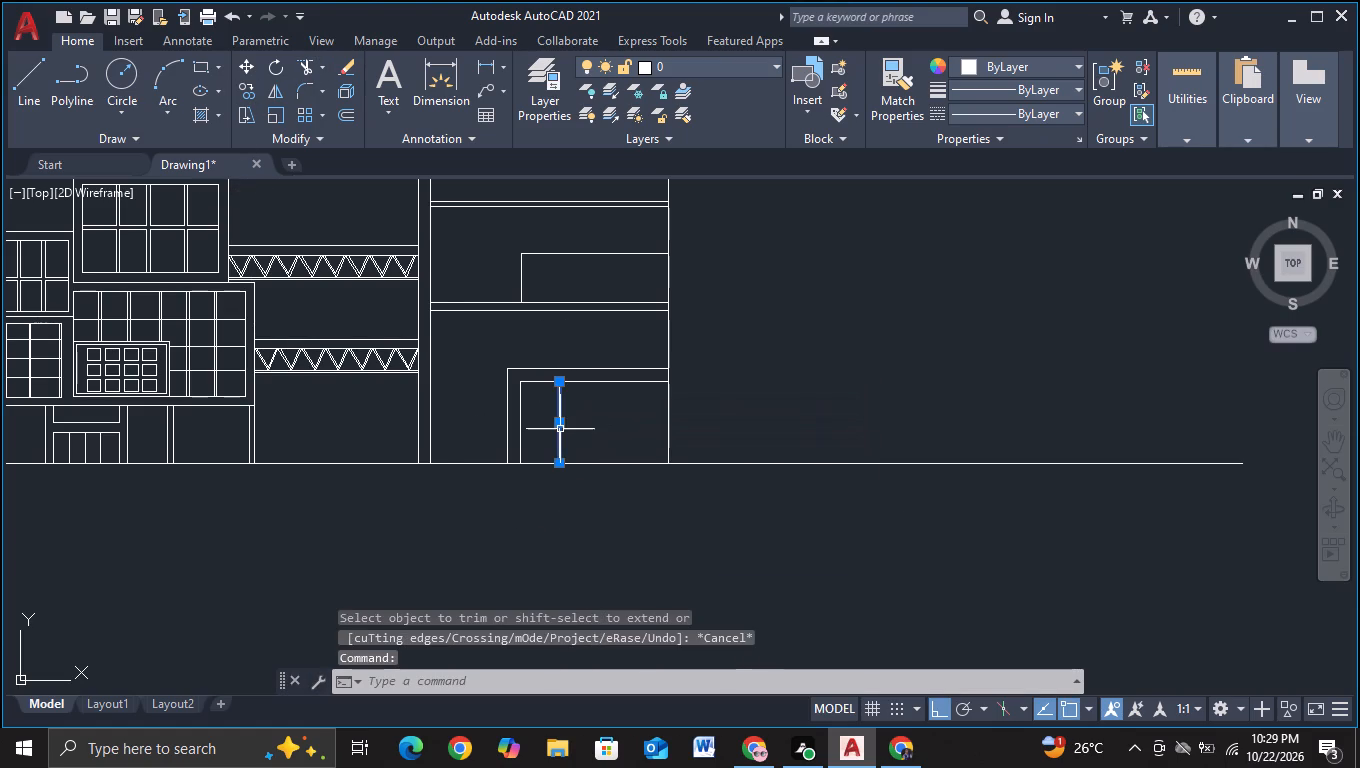
{"action": "key", "text": "c"}
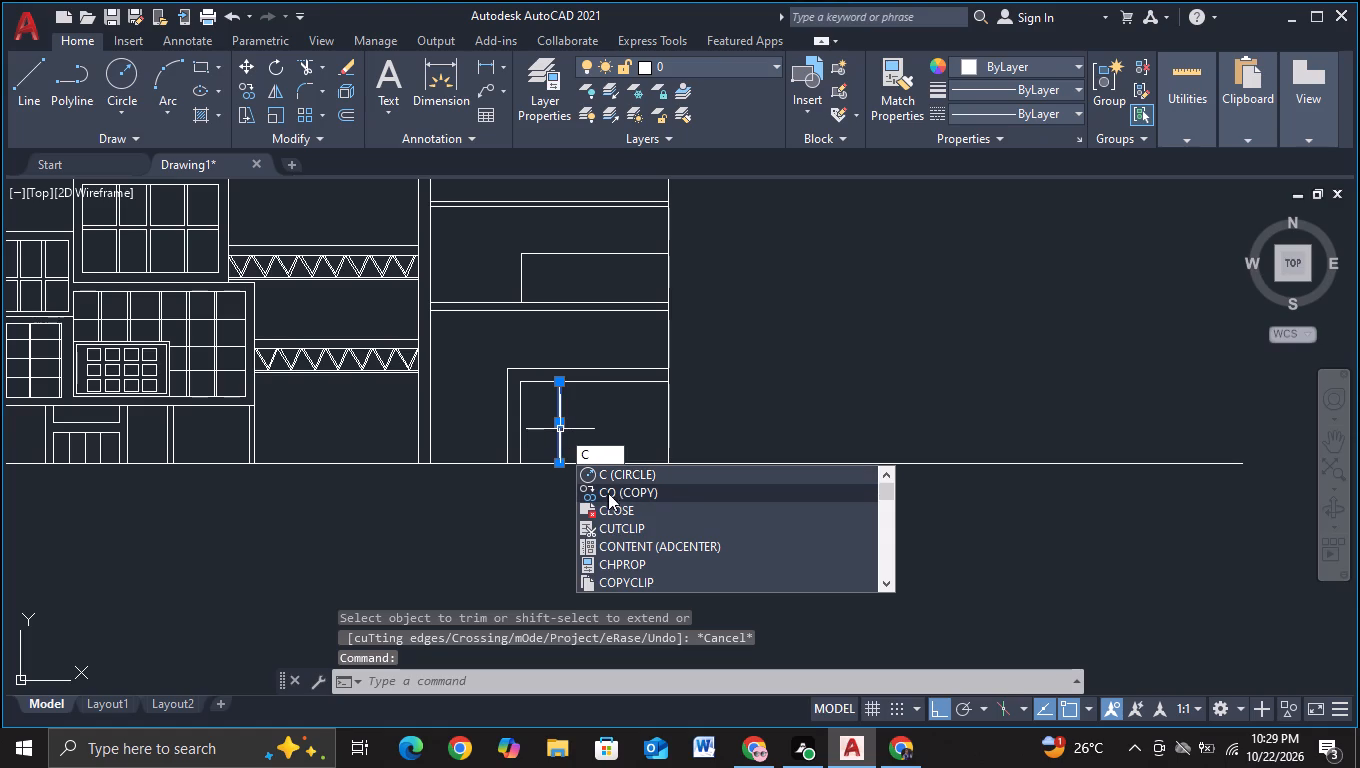
{"action": "left_click", "coordinate": [607, 493]}
{"action": "left_click", "coordinate": [562, 446]}
{"action": "scroll", "coordinate": [598, 445], "scroll_direction": "up", "scroll_amount": 1}
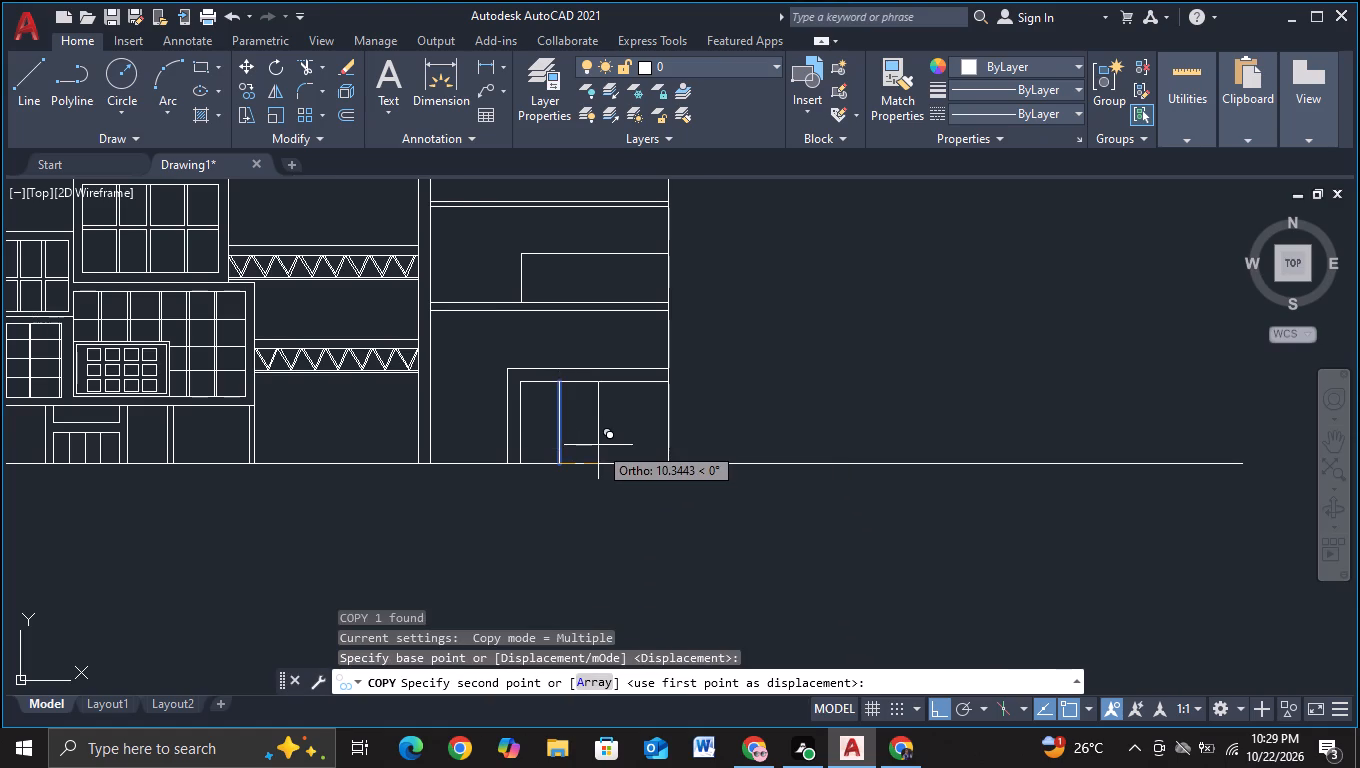
{"action": "left_click", "coordinate": [597, 445]}
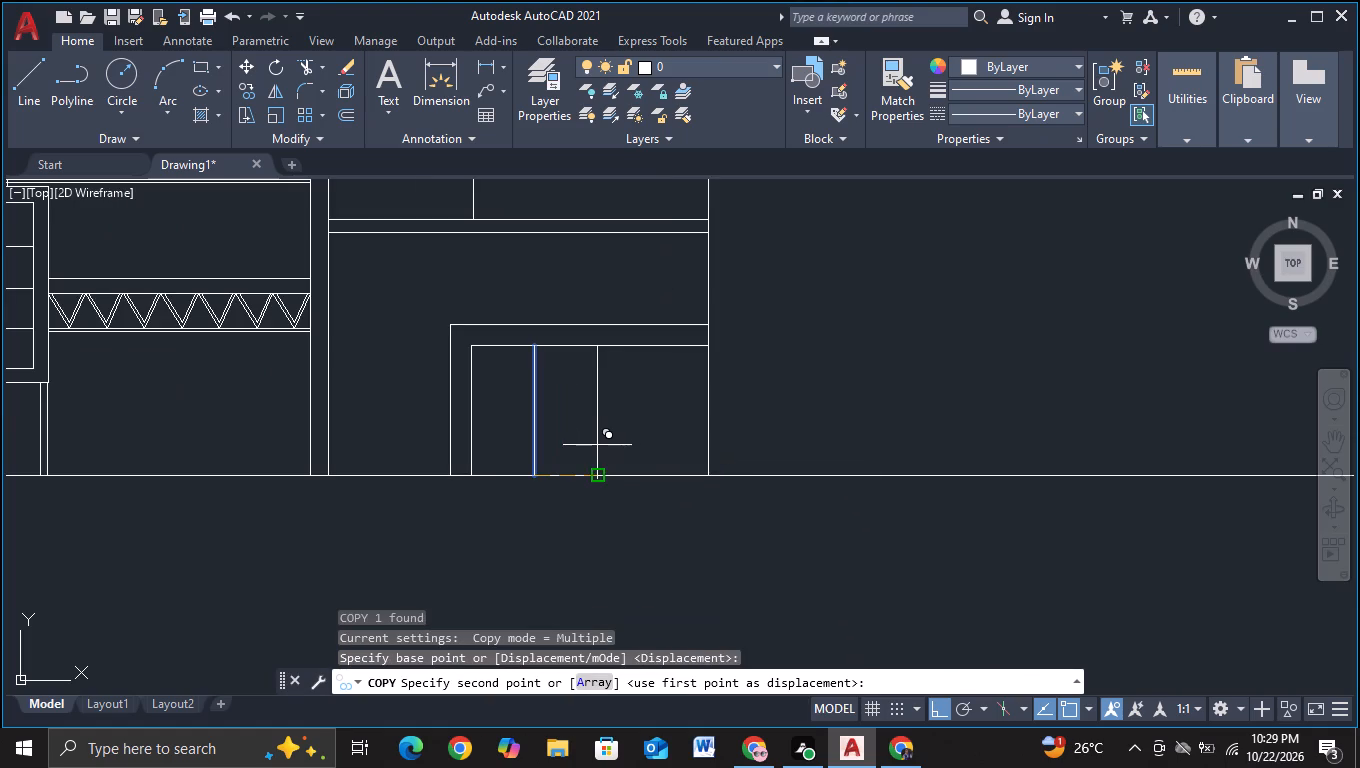
{"action": "left_click", "coordinate": [696, 458]}
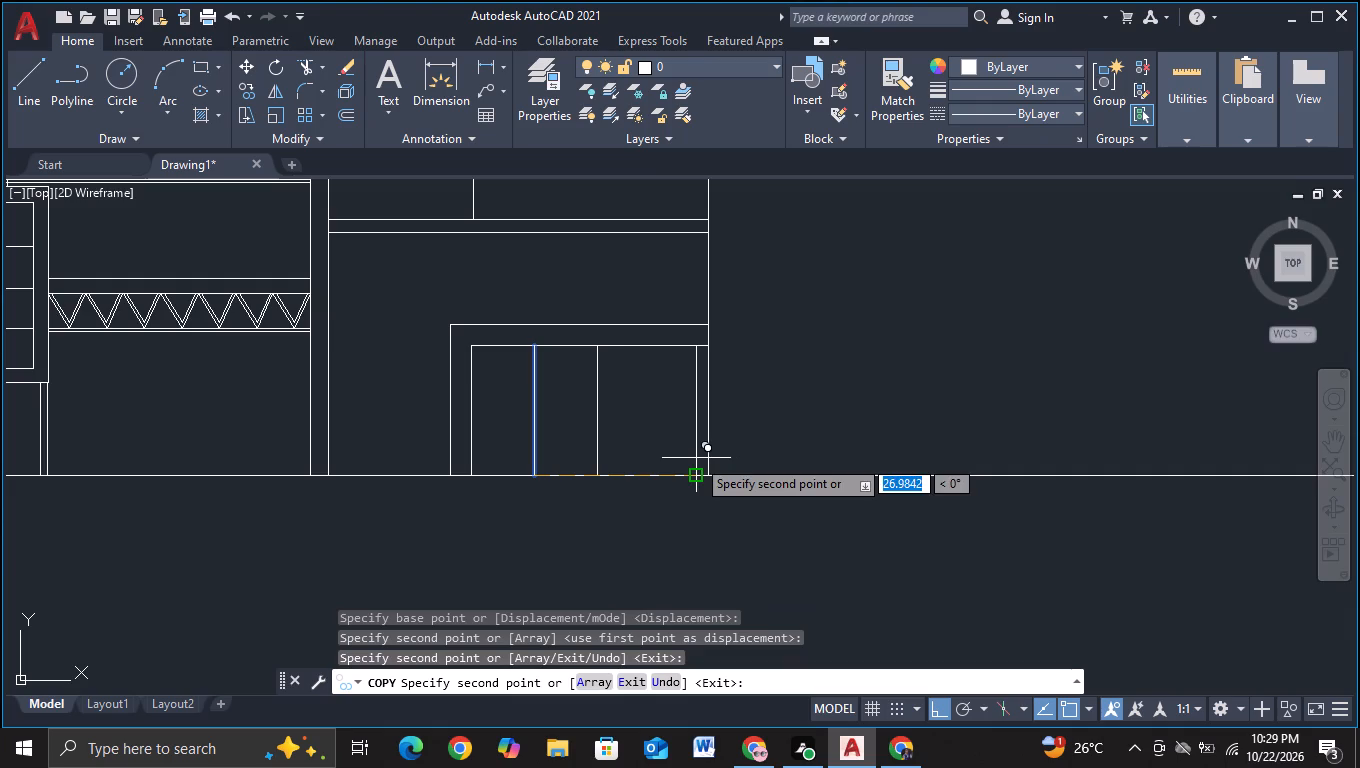
{"action": "left_click", "coordinate": [609, 467]}
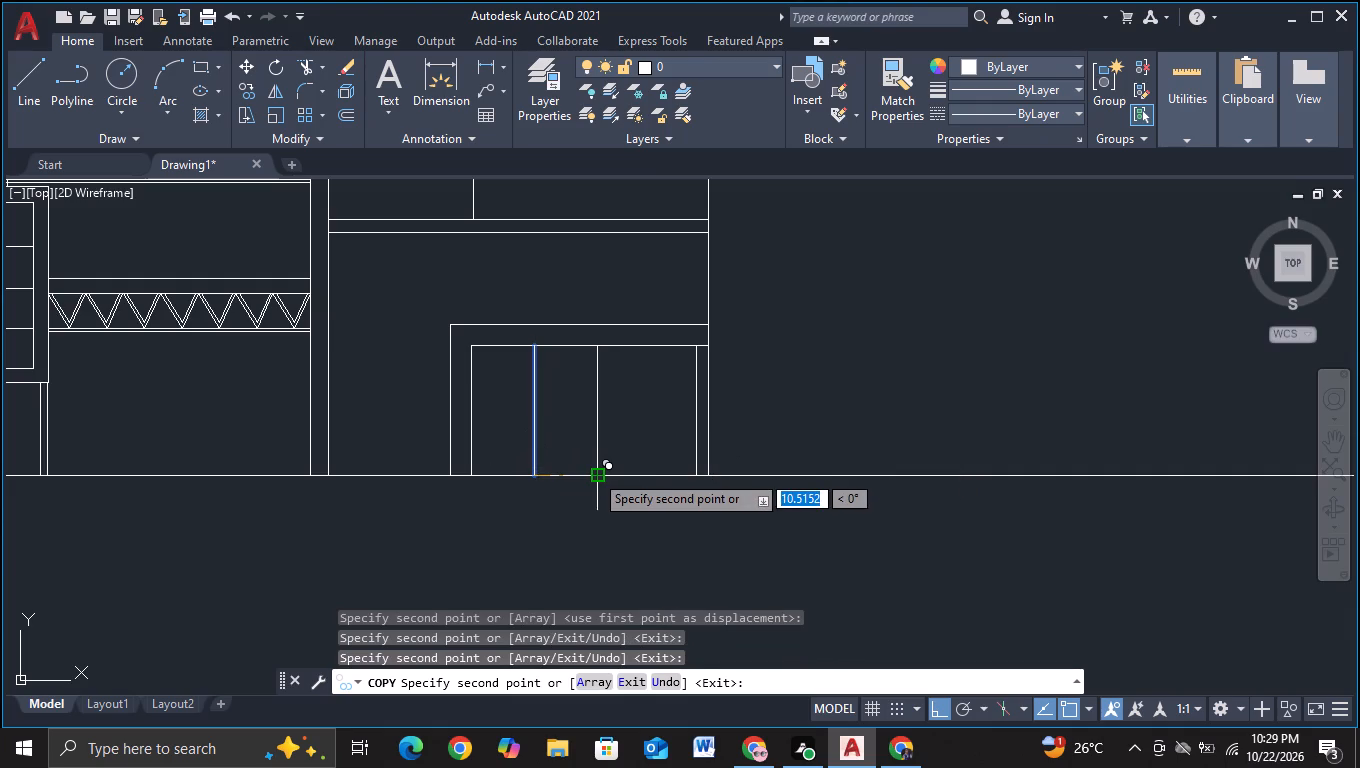
{"action": "key", "text": "ctrl+z"}
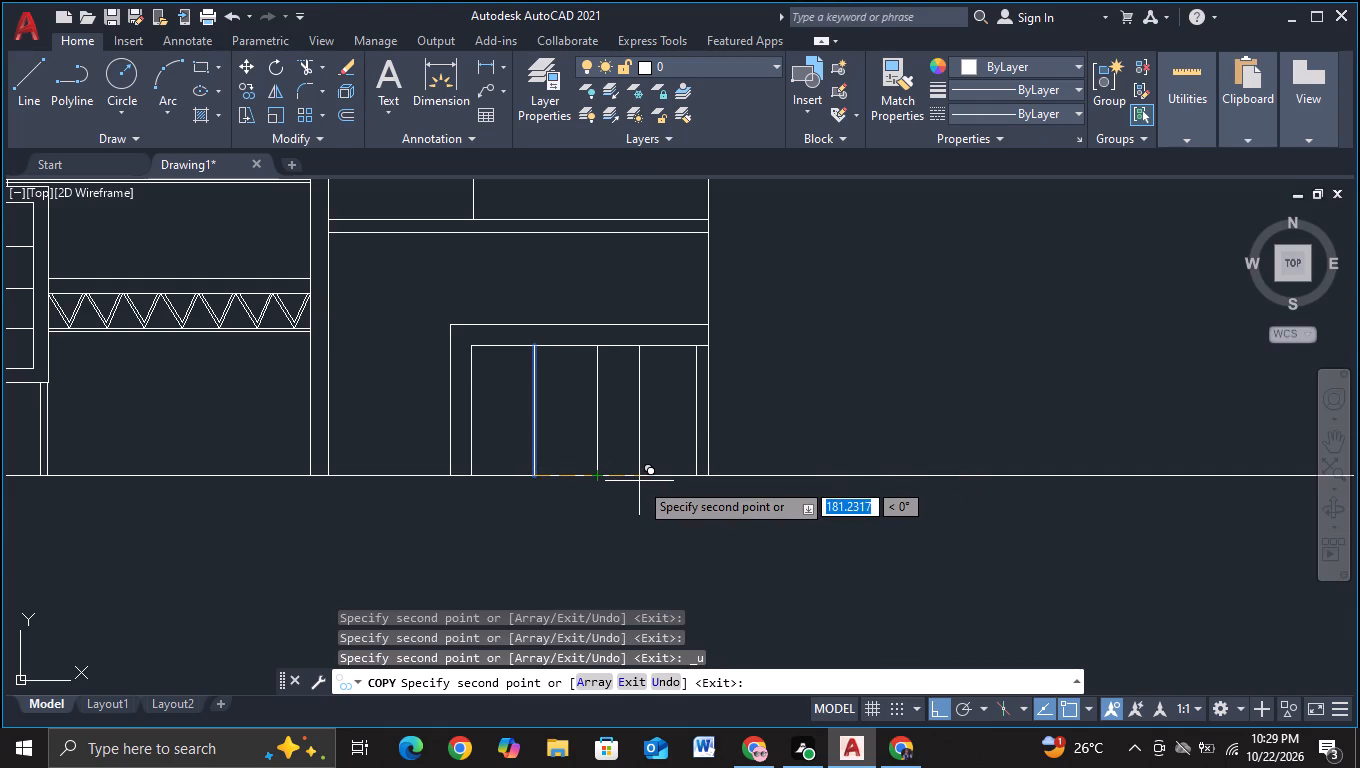
{"action": "key", "text": "Escape"}
Move the two middle dividers of the ground-storey opening slightly towards the block's far side edge.
{"action": "left_click_drag", "start_coordinate": [621, 408], "coordinate": [518, 428]}
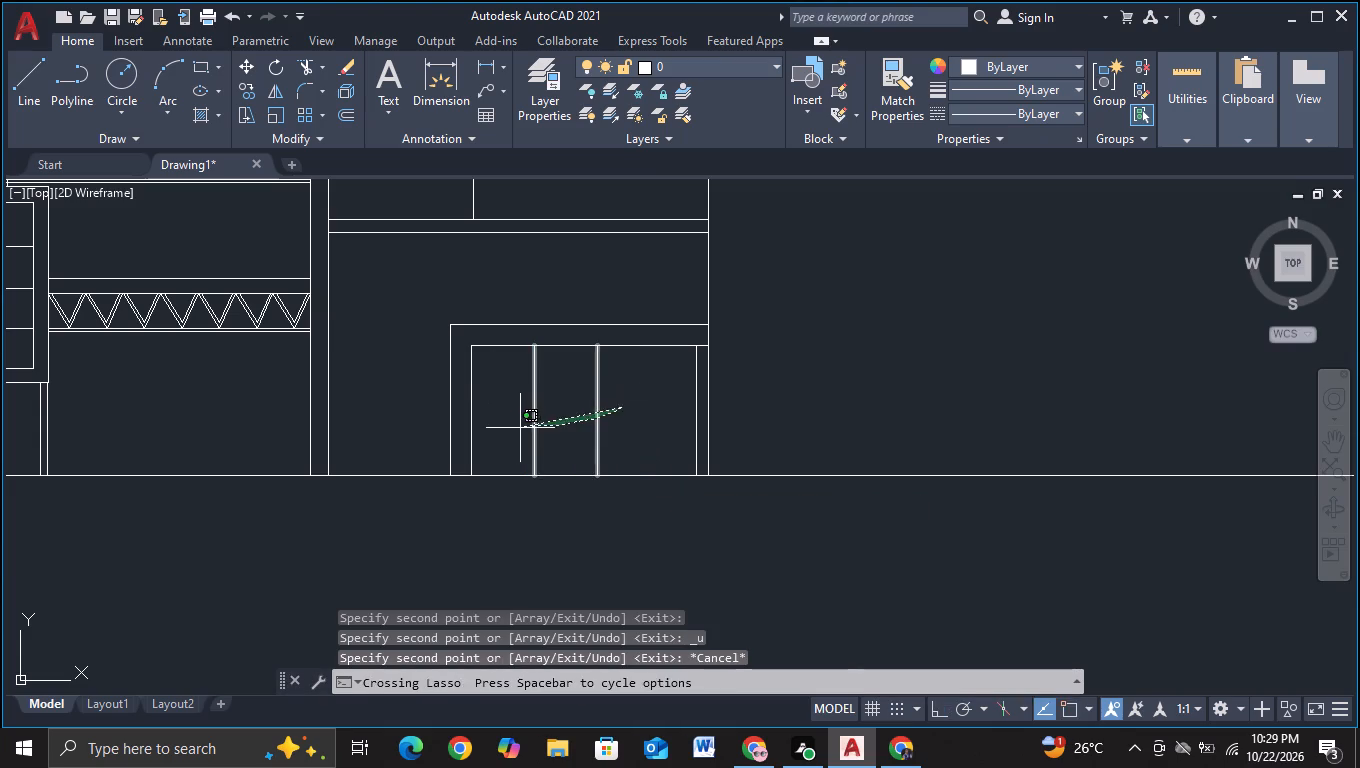
{"action": "left_click_drag", "start_coordinate": [518, 428], "coordinate": [515, 430]}
{"action": "key", "text": "m"}
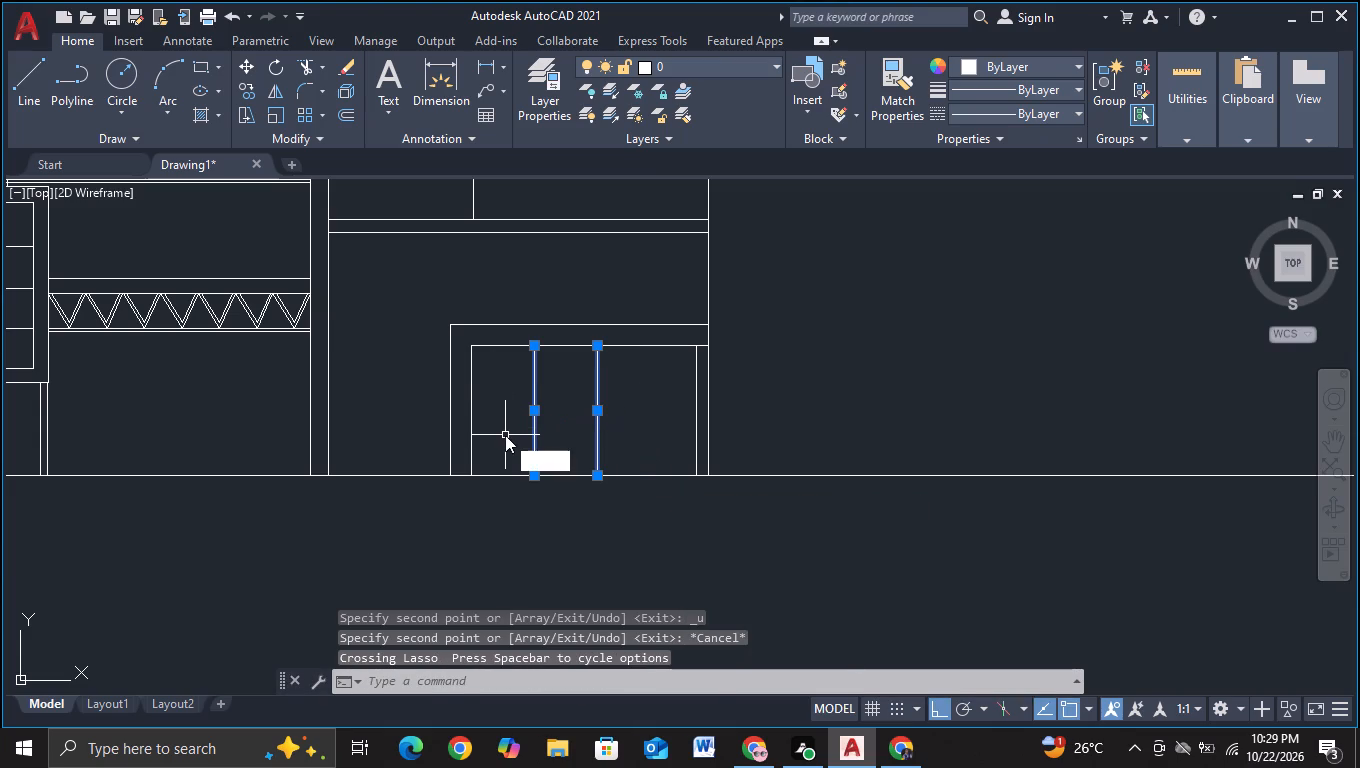
{"action": "left_click", "coordinate": [634, 478]}
{"action": "left_click", "coordinate": [568, 421]}
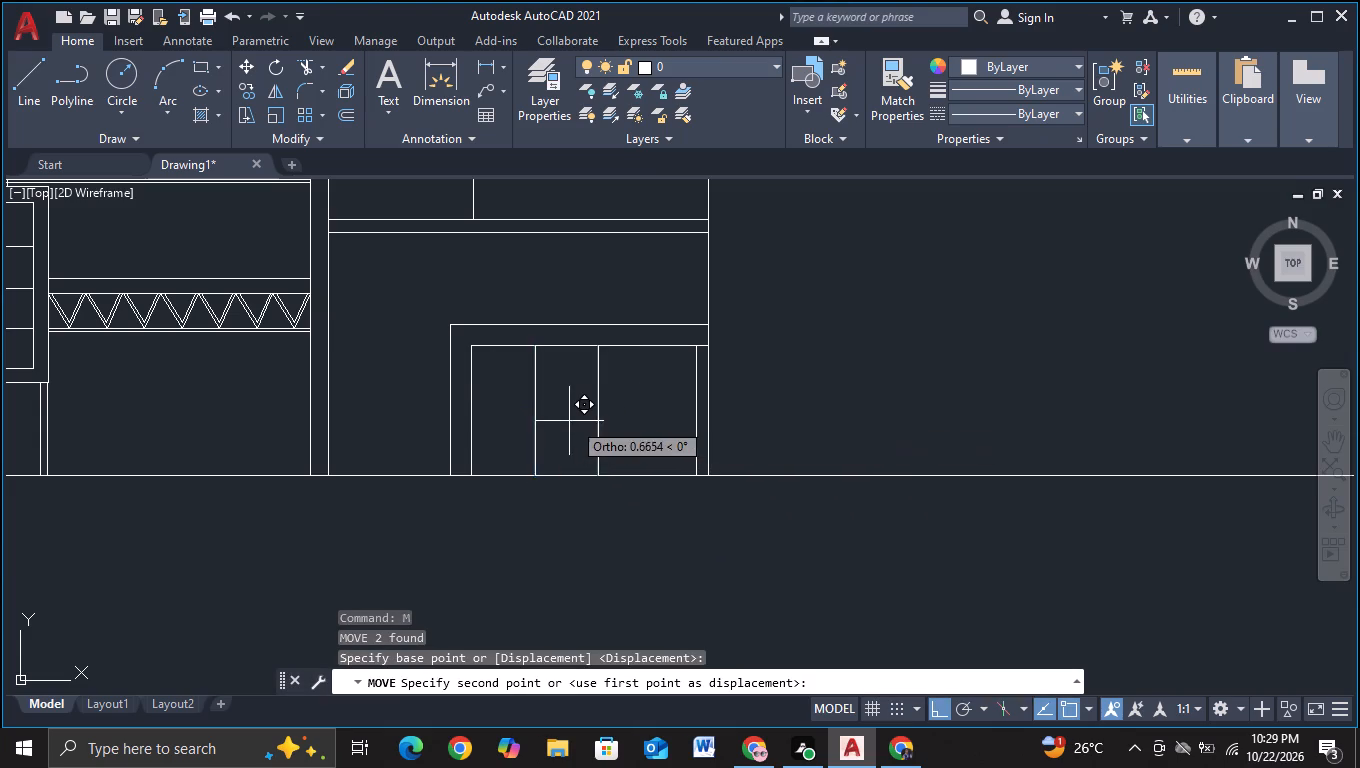
{"action": "left_click", "coordinate": [585, 421]}
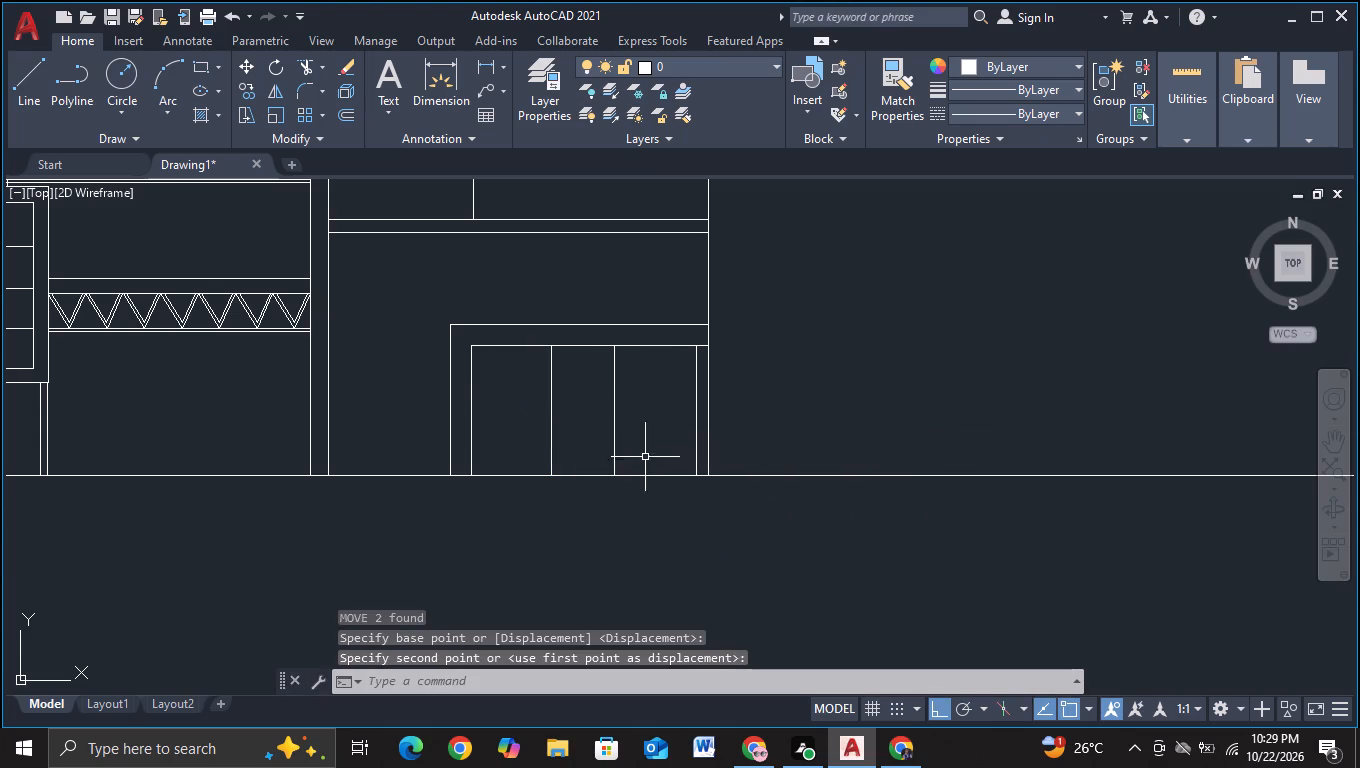
With object snap off, draw a vertical line from the first divider's head up past the floor band above.
{"action": "scroll", "coordinate": [649, 460], "scroll_direction": "down", "scroll_amount": 2}
{"action": "middle_click_drag", "start_coordinate": [667, 500], "coordinate": [566, 498]}
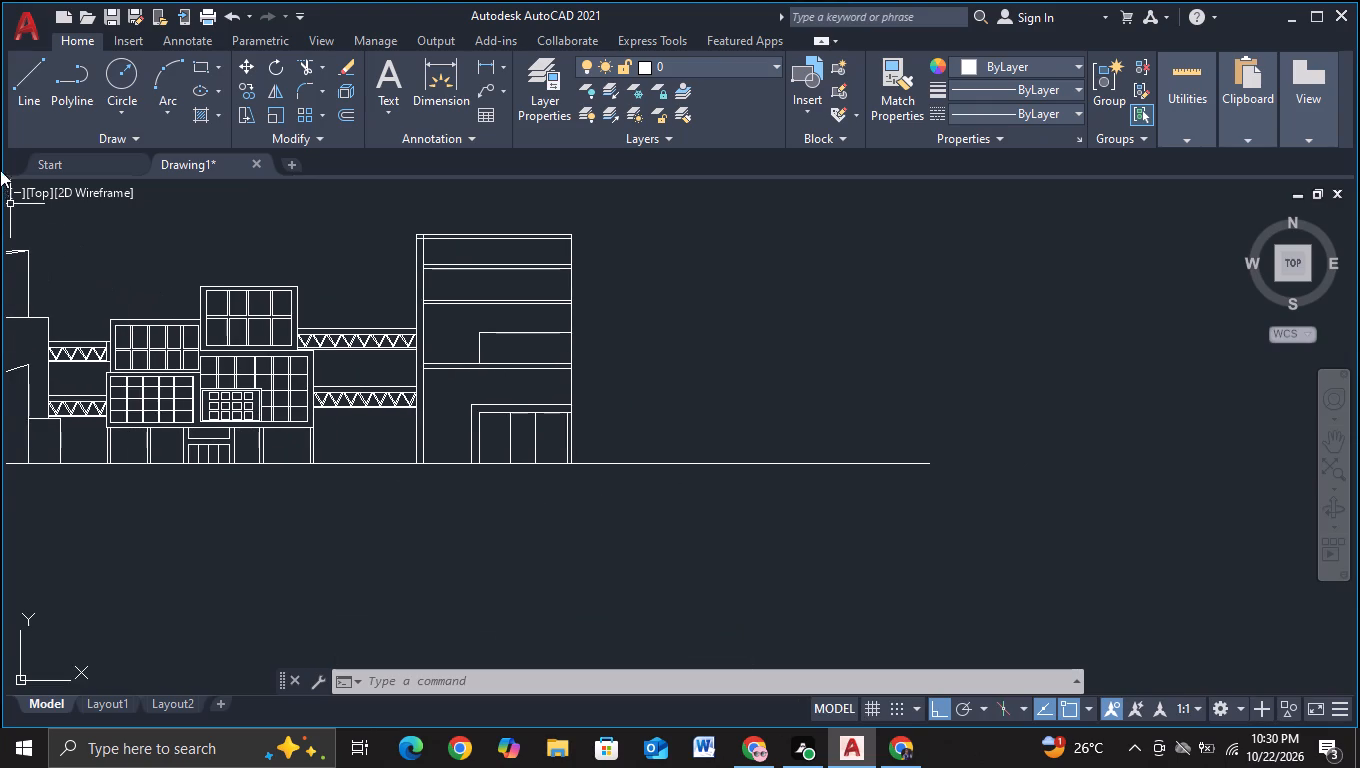
{"action": "left_click", "coordinate": [15, 99]}
{"action": "scroll", "coordinate": [535, 386], "scroll_direction": "up", "scroll_amount": 1}
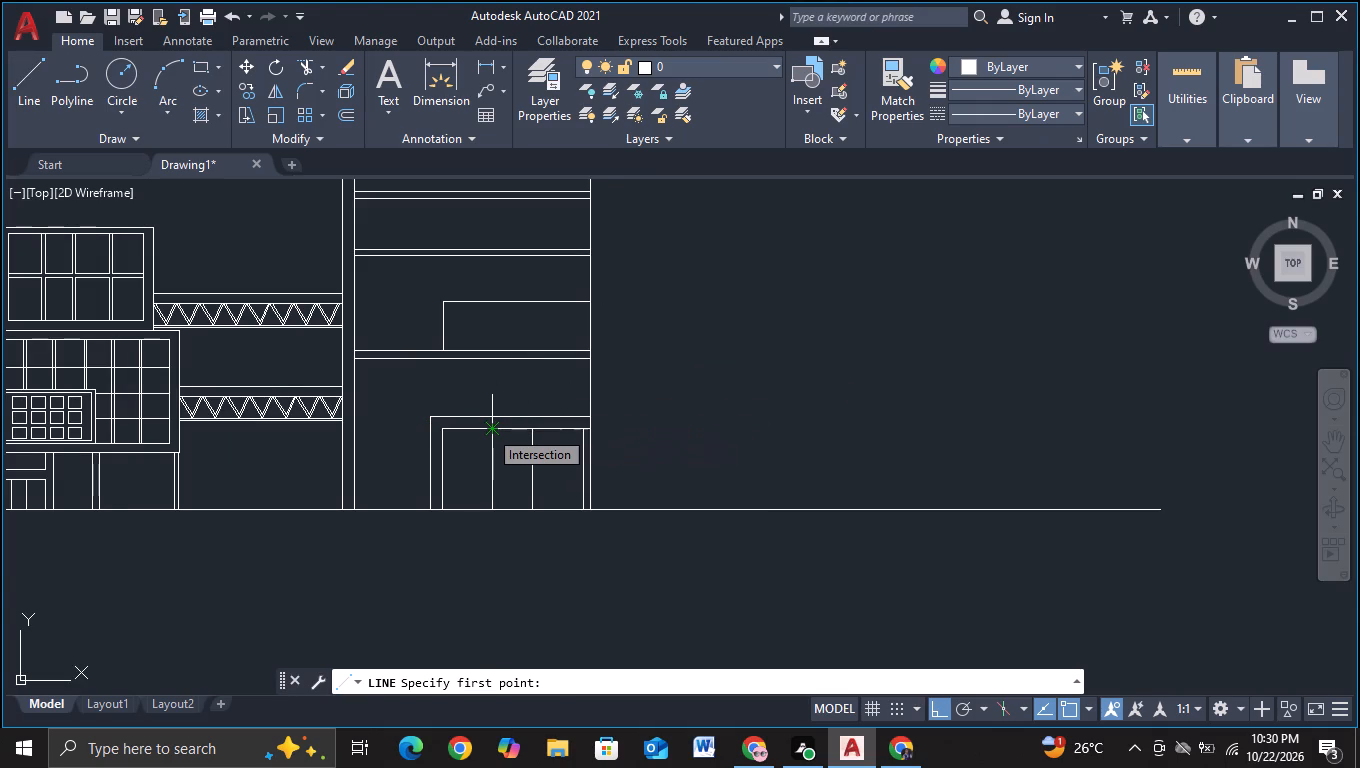
{"action": "left_click", "coordinate": [488, 429]}
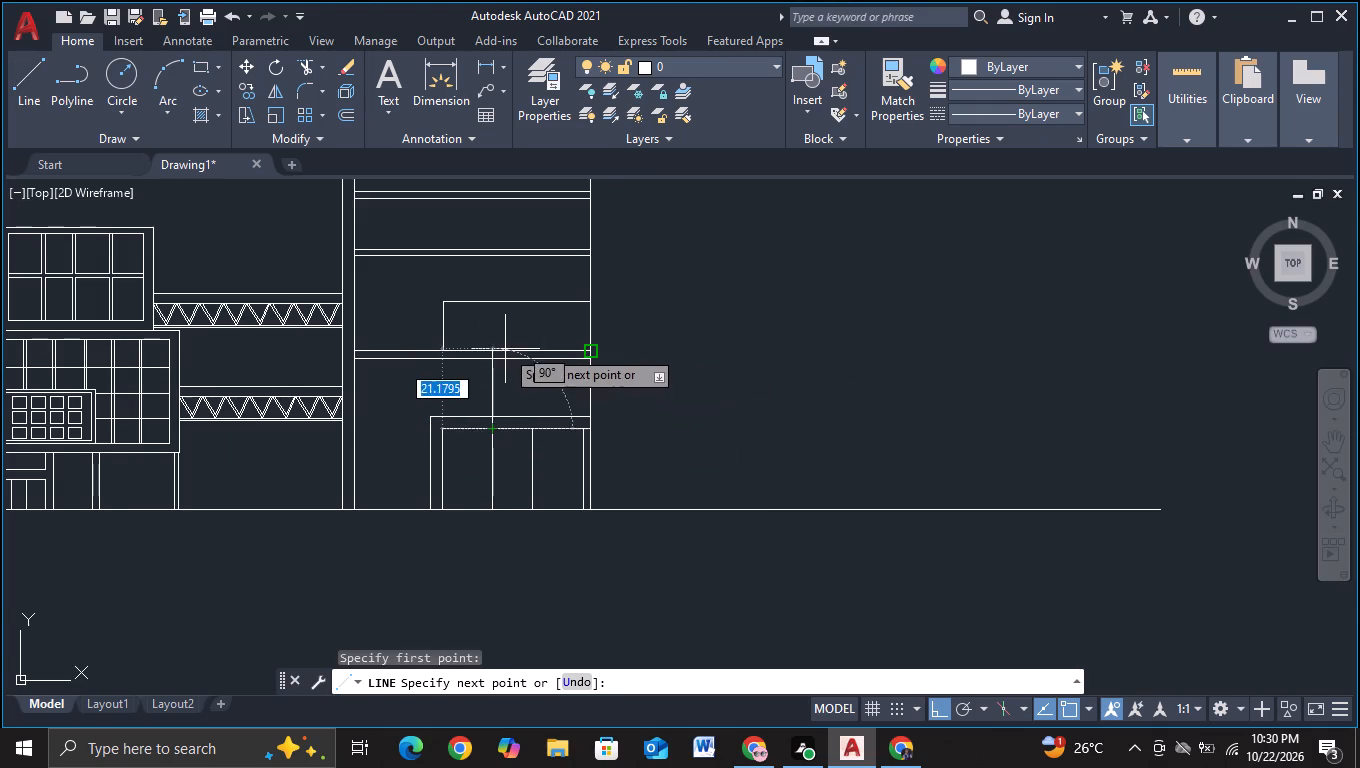
{"action": "scroll", "coordinate": [505, 349], "scroll_direction": "up", "scroll_amount": 2}
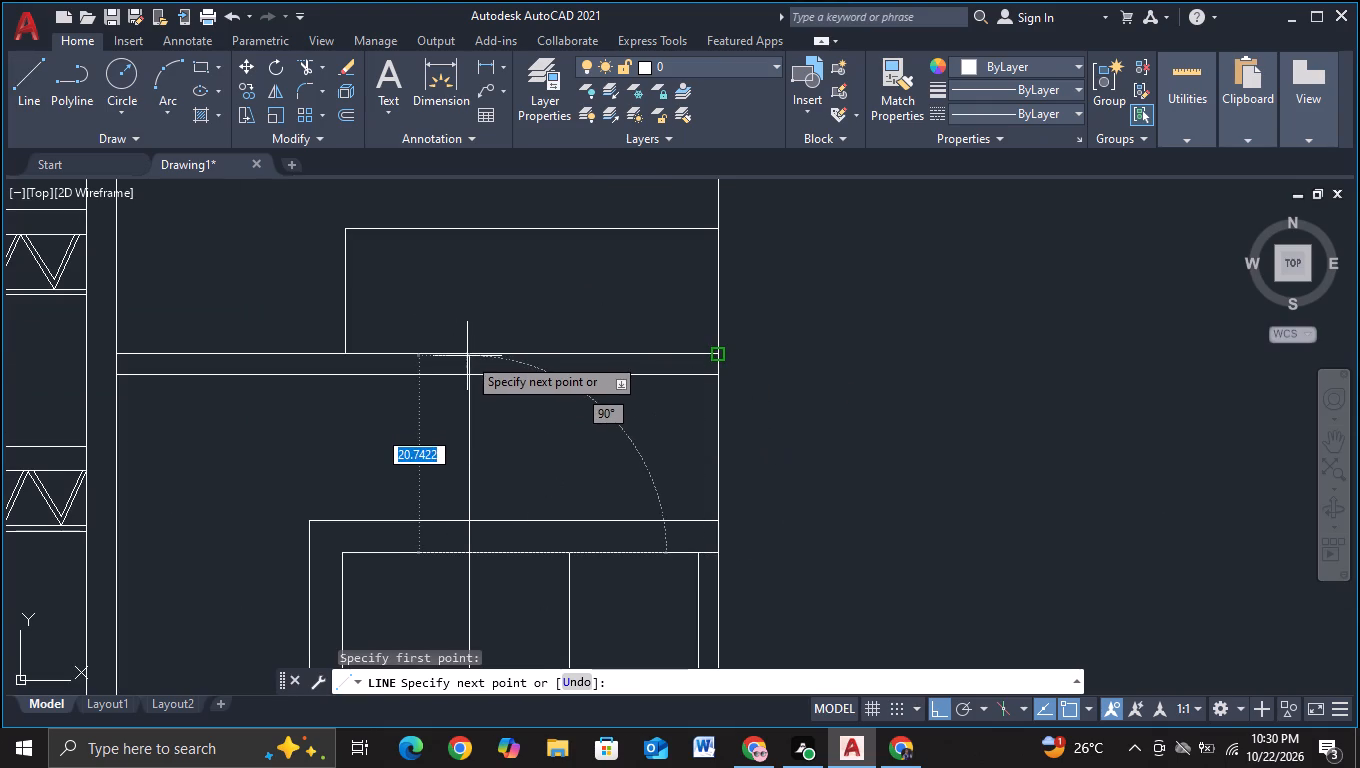
{"action": "key", "text": "F3"}
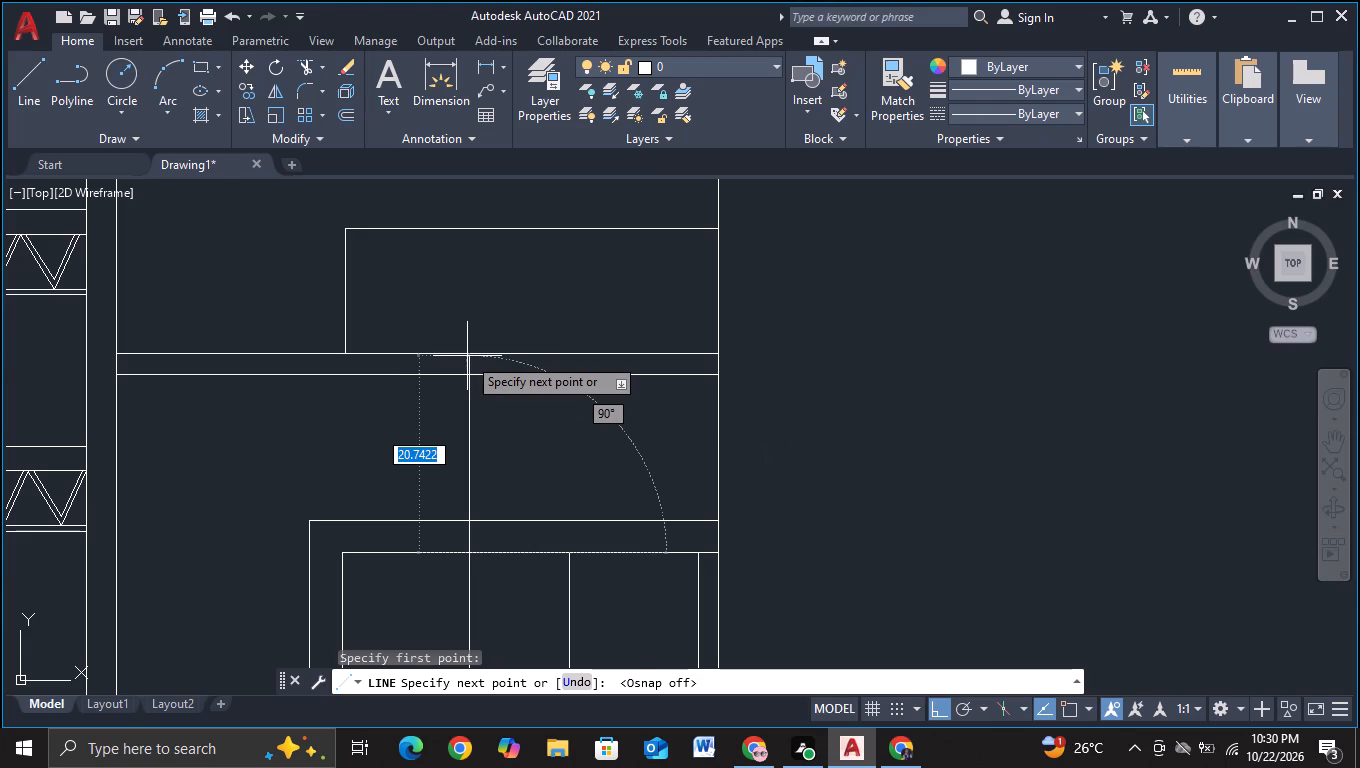
{"action": "left_click", "coordinate": [467, 356]}
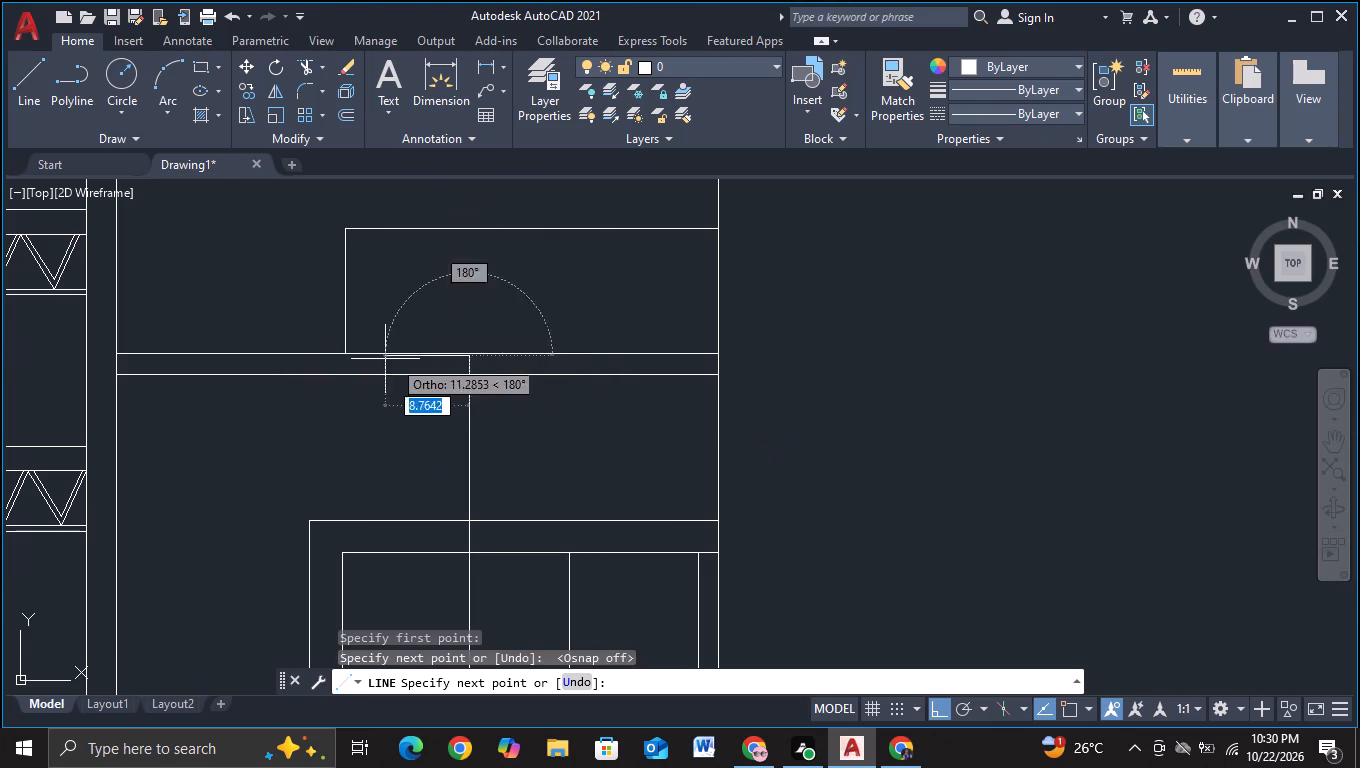
{"action": "left_click", "coordinate": [484, 317]}
{"action": "key", "text": "Escape"}
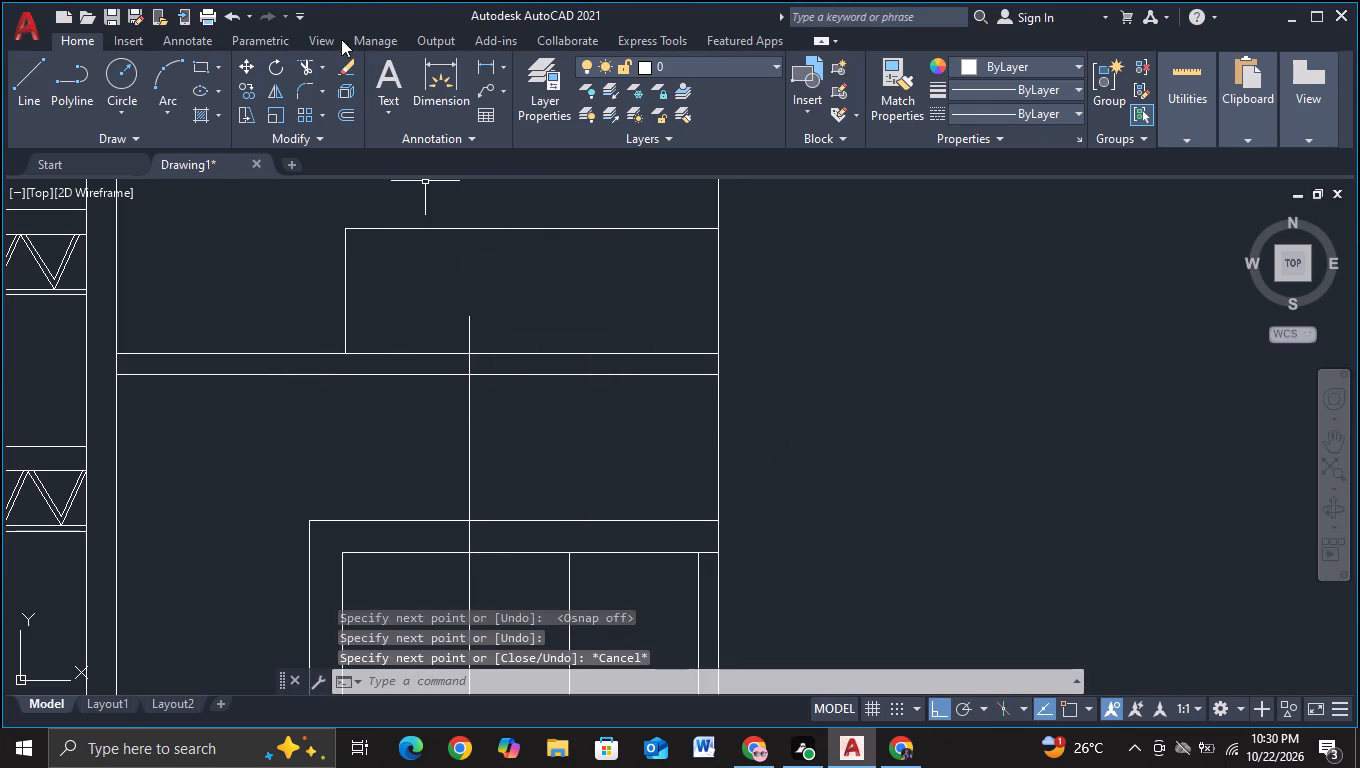
Trim the new vertical's overhang above the floor band and the band's lower line on the truss-bridge side.
{"action": "left_click", "coordinate": [298, 62]}
{"action": "left_click_drag", "start_coordinate": [440, 325], "coordinate": [516, 323]}
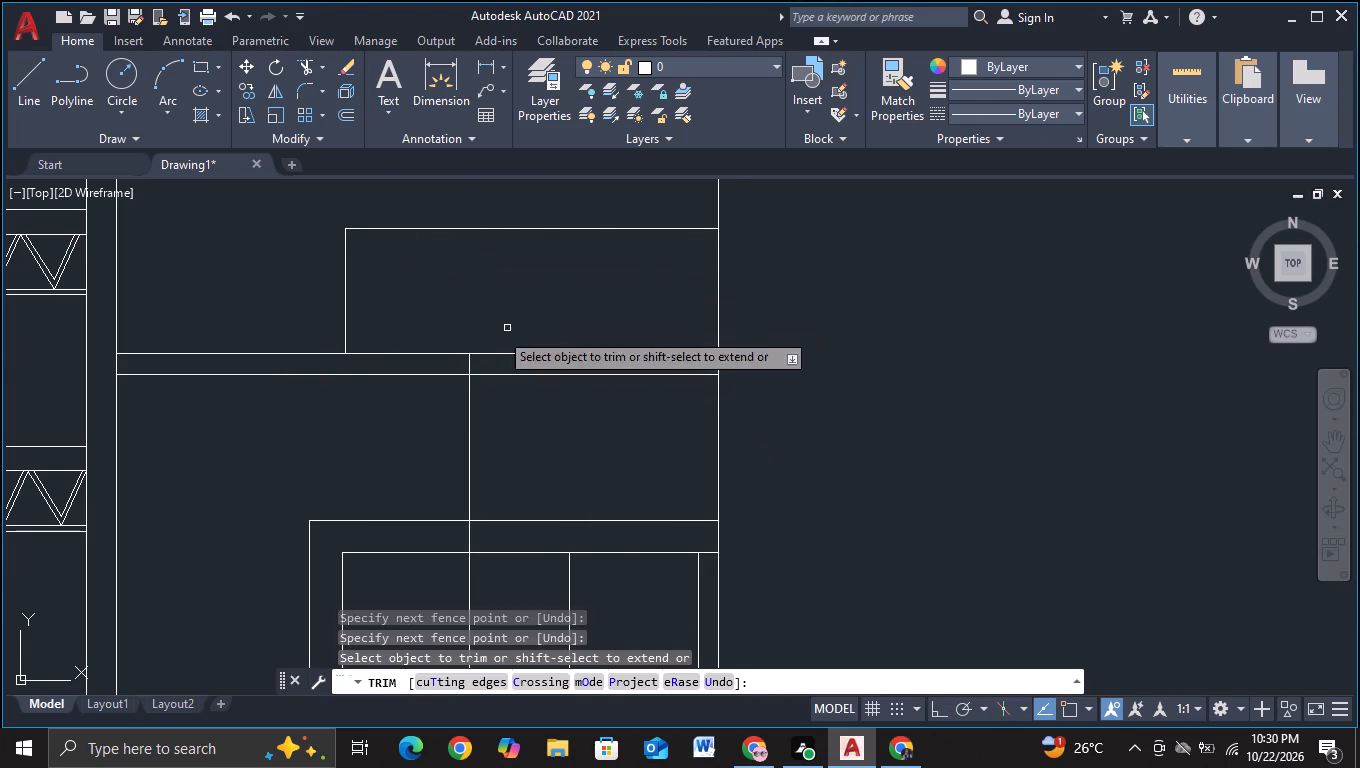
{"action": "left_click", "coordinate": [409, 369]}
{"action": "left_click", "coordinate": [406, 391]}
Trim the piece of the vertical line that crosses the opening's frame band above the first divider.
{"action": "scroll", "coordinate": [542, 468], "scroll_direction": "down", "scroll_amount": 2}
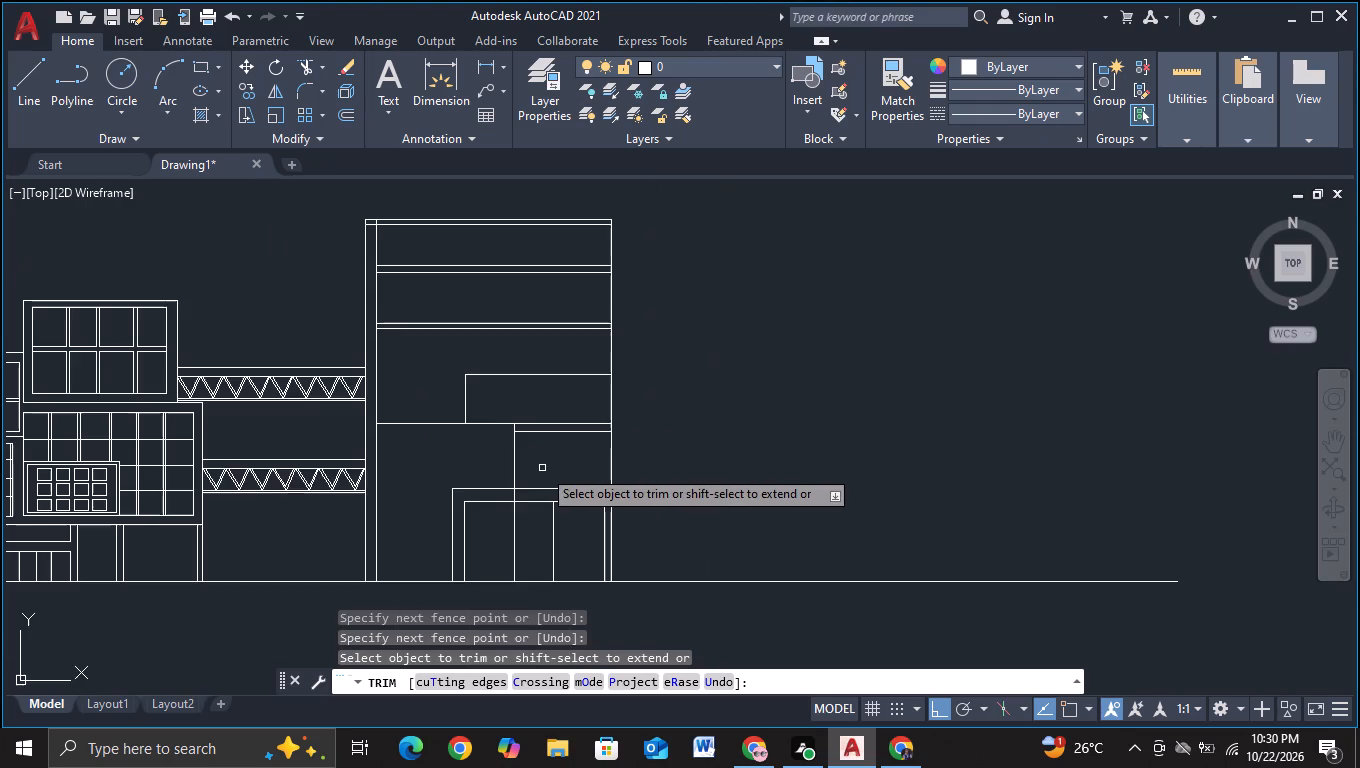
{"action": "middle_click_drag", "start_coordinate": [542, 468], "coordinate": [542, 443]}
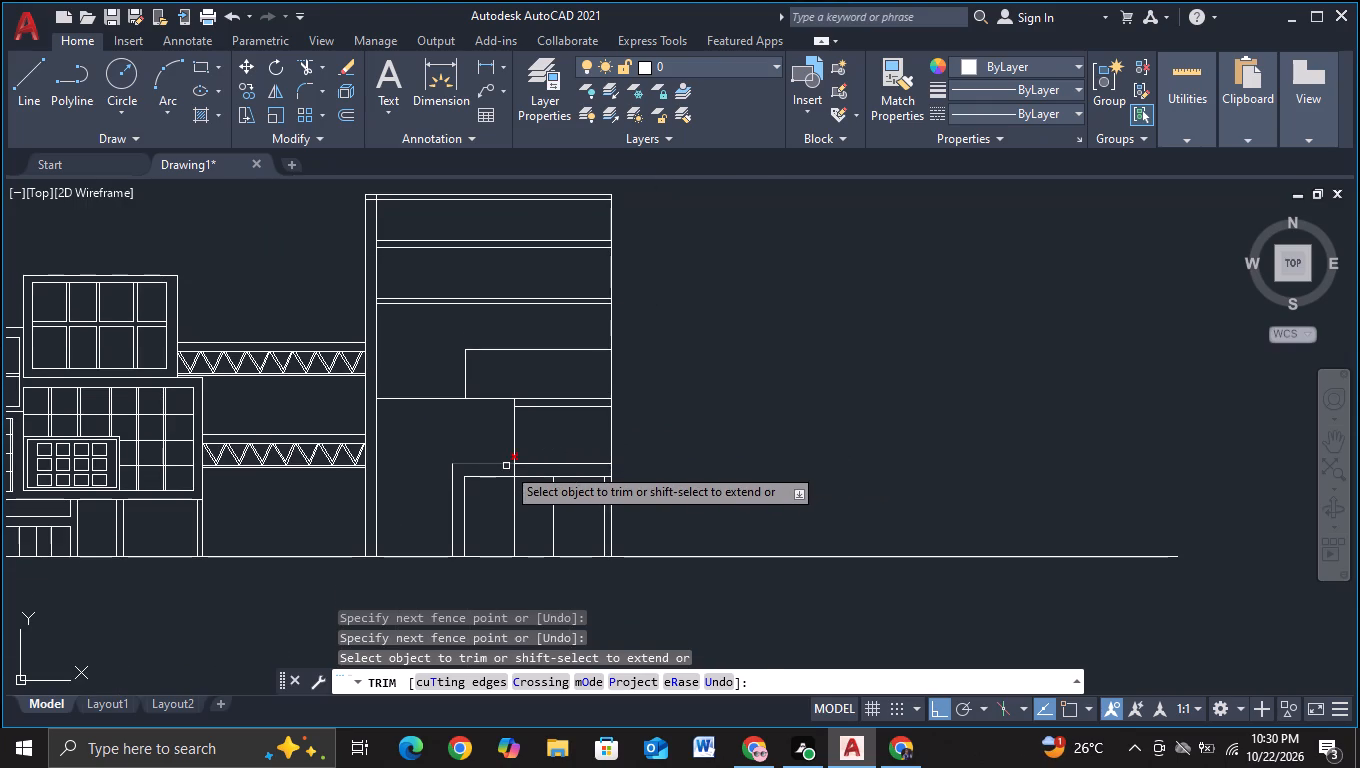
{"action": "scroll", "coordinate": [506, 466], "scroll_direction": "up", "scroll_amount": 2}
{"action": "left_click", "coordinate": [523, 472]}
{"action": "left_click", "coordinate": [510, 477]}
{"action": "scroll", "coordinate": [795, 477], "scroll_direction": "down", "scroll_amount": 2}
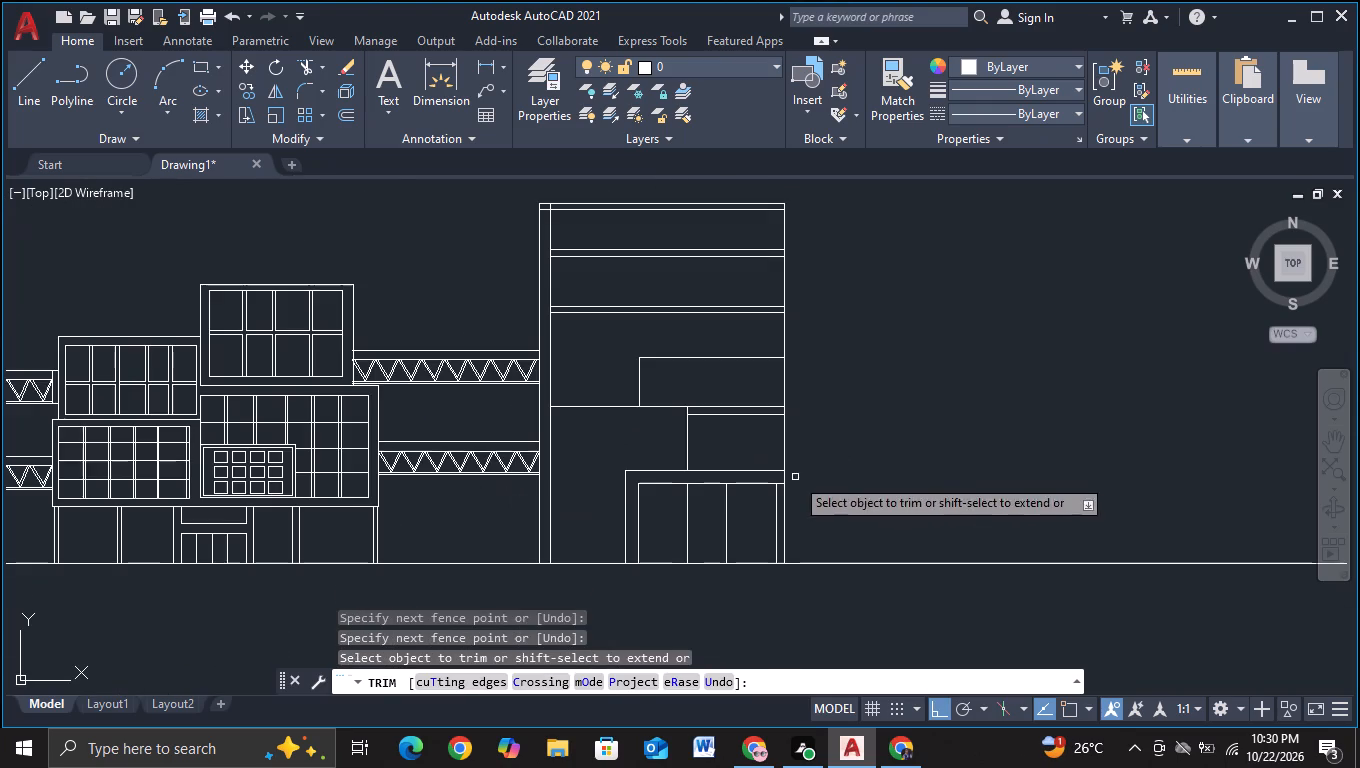
Trim the crossing inner line ends at the tall block's top corner on the truss-bridge side.
{"action": "middle_click_drag", "start_coordinate": [909, 469], "coordinate": [690, 482]}
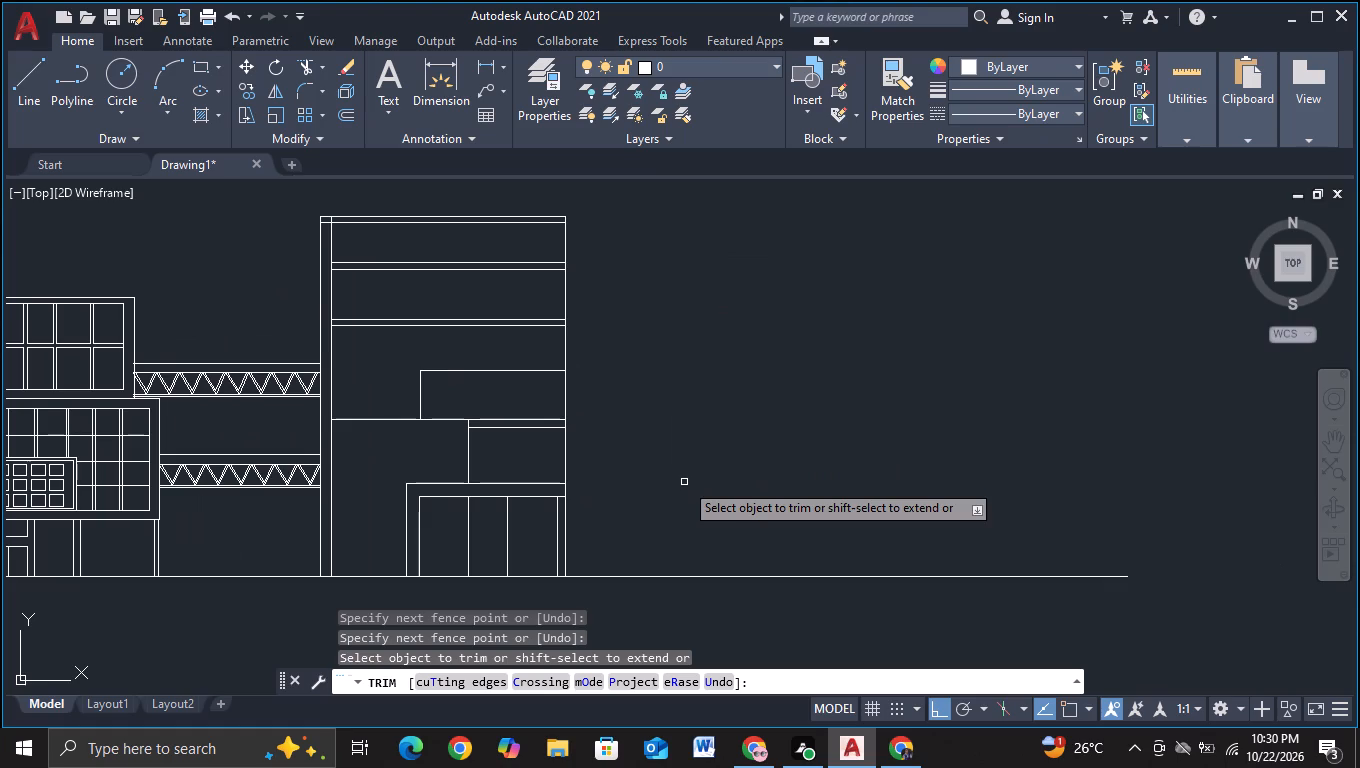
{"action": "middle_click_drag", "start_coordinate": [689, 473], "coordinate": [688, 524]}
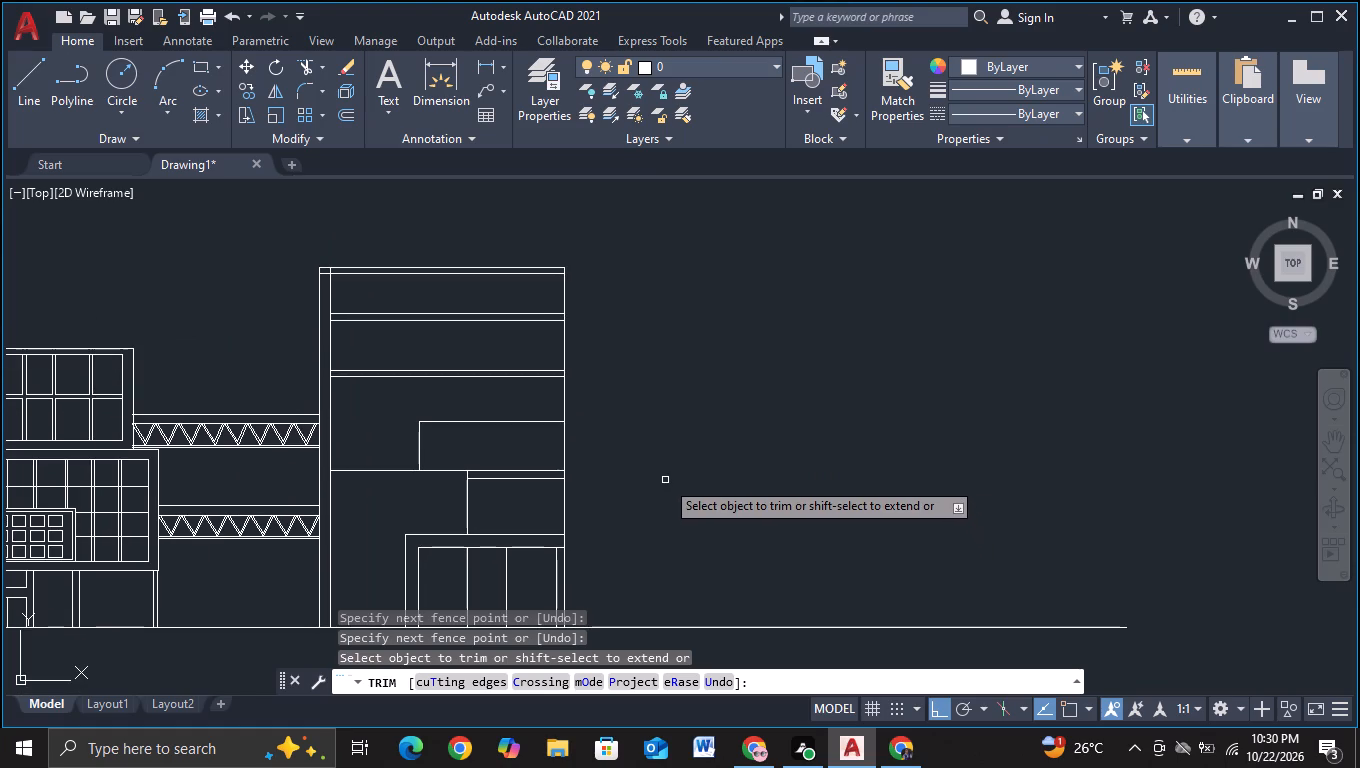
{"action": "scroll", "coordinate": [344, 276], "scroll_direction": "up", "scroll_amount": 2}
{"action": "left_click", "coordinate": [305, 262]}
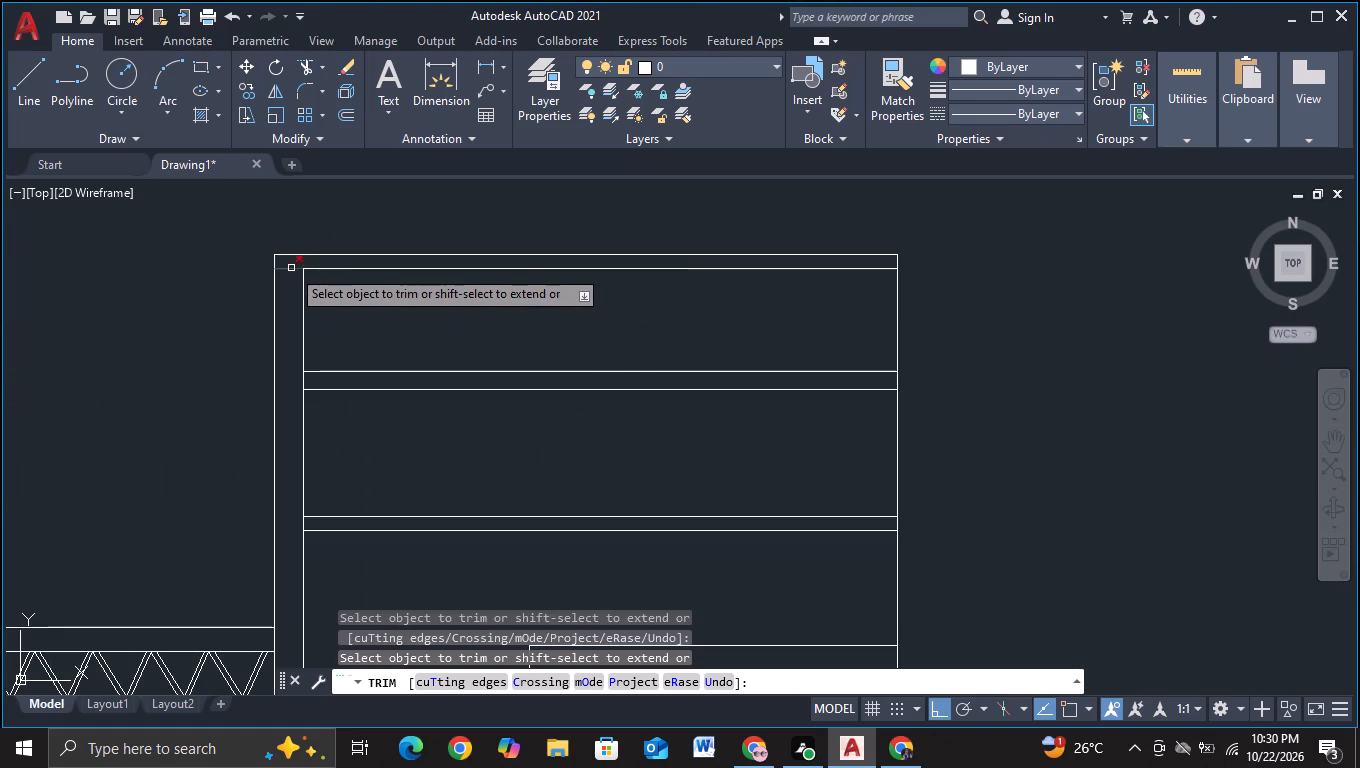
{"action": "left_click", "coordinate": [291, 268]}
{"action": "scroll", "coordinate": [832, 340], "scroll_direction": "down", "scroll_amount": 1}
{"action": "scroll", "coordinate": [930, 382], "scroll_direction": "down", "scroll_amount": 2}
{"action": "middle_click_drag", "start_coordinate": [934, 386], "coordinate": [722, 363]}
{"action": "key", "text": "Escape"}
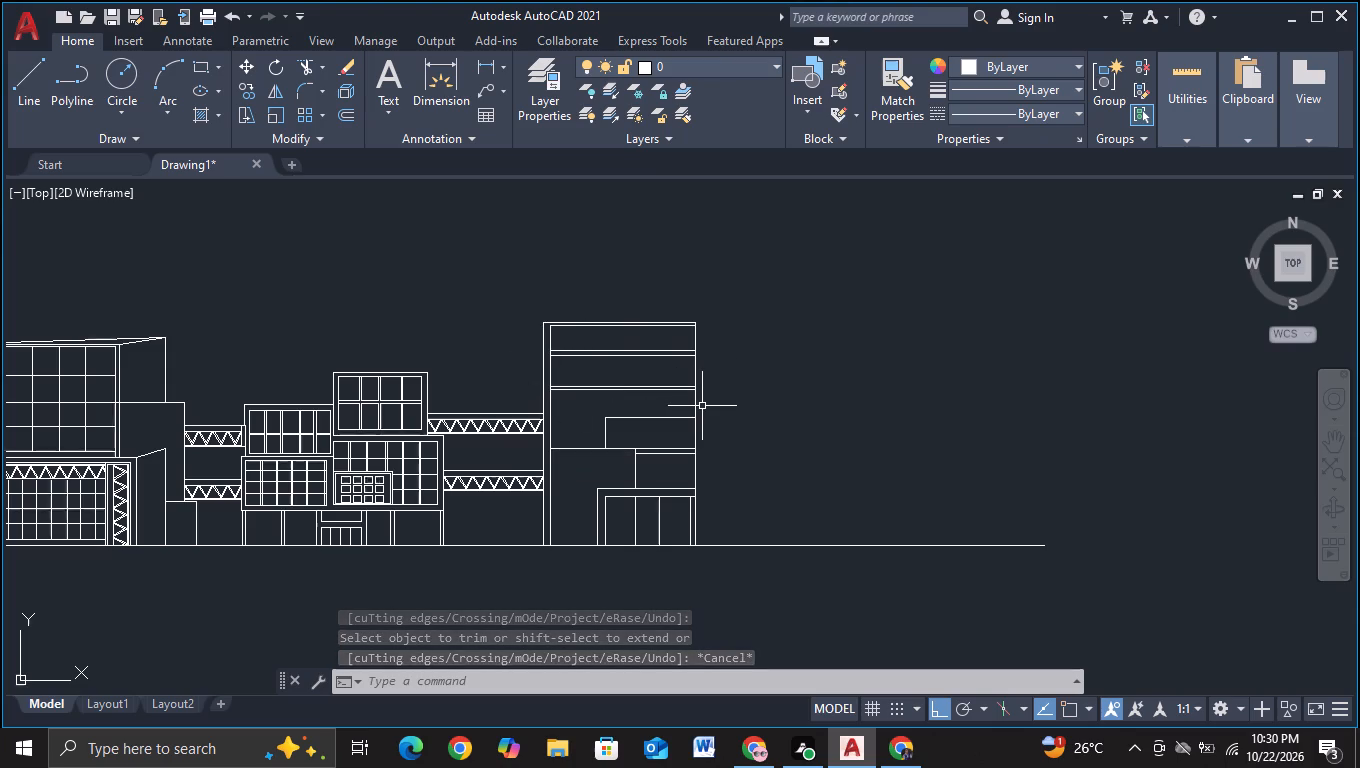
Copy the upper truss bridge twice end to end with ortho off, extending outward from the tall end block's free side near its upper floors.
{"action": "scroll", "coordinate": [704, 390], "scroll_direction": "down", "scroll_amount": 2}
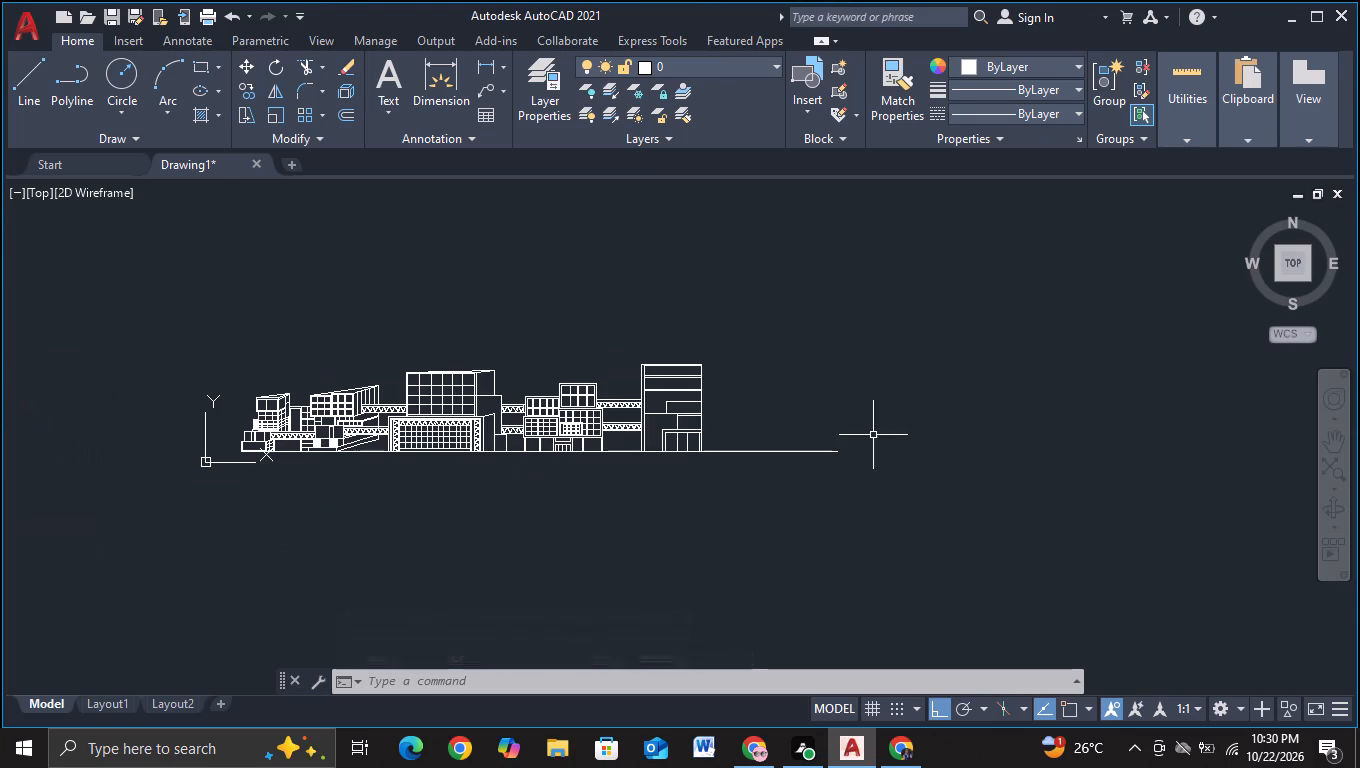
{"action": "middle_click_drag", "start_coordinate": [873, 435], "coordinate": [762, 409]}
{"action": "scroll", "coordinate": [755, 409], "scroll_direction": "up", "scroll_amount": 2}
{"action": "middle_click_drag", "start_coordinate": [637, 389], "coordinate": [997, 348]}
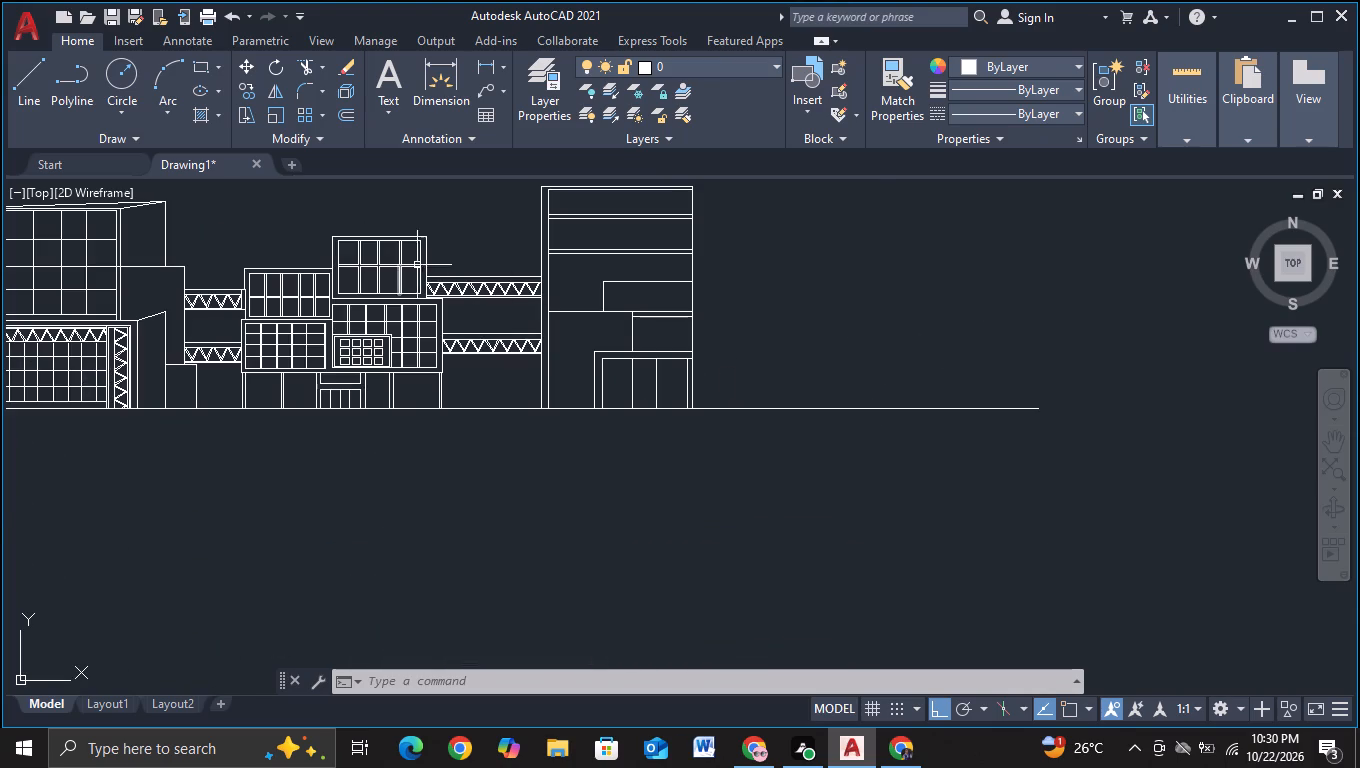
{"action": "scroll", "coordinate": [466, 236], "scroll_direction": "up", "scroll_amount": 1}
{"action": "middle_click_drag", "start_coordinate": [456, 269], "coordinate": [586, 313]}
{"action": "scroll", "coordinate": [554, 323], "scroll_direction": "up", "scroll_amount": 2}
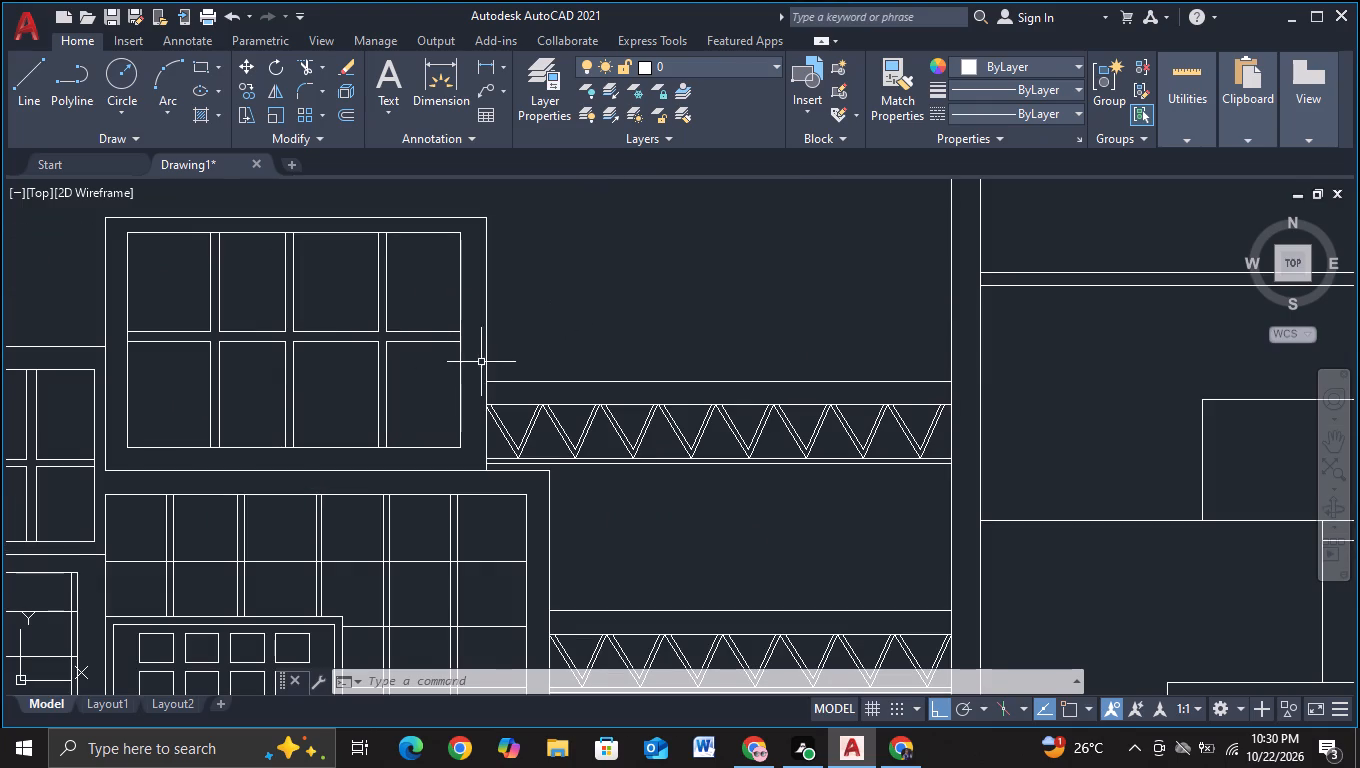
{"action": "left_click", "coordinate": [470, 361]}
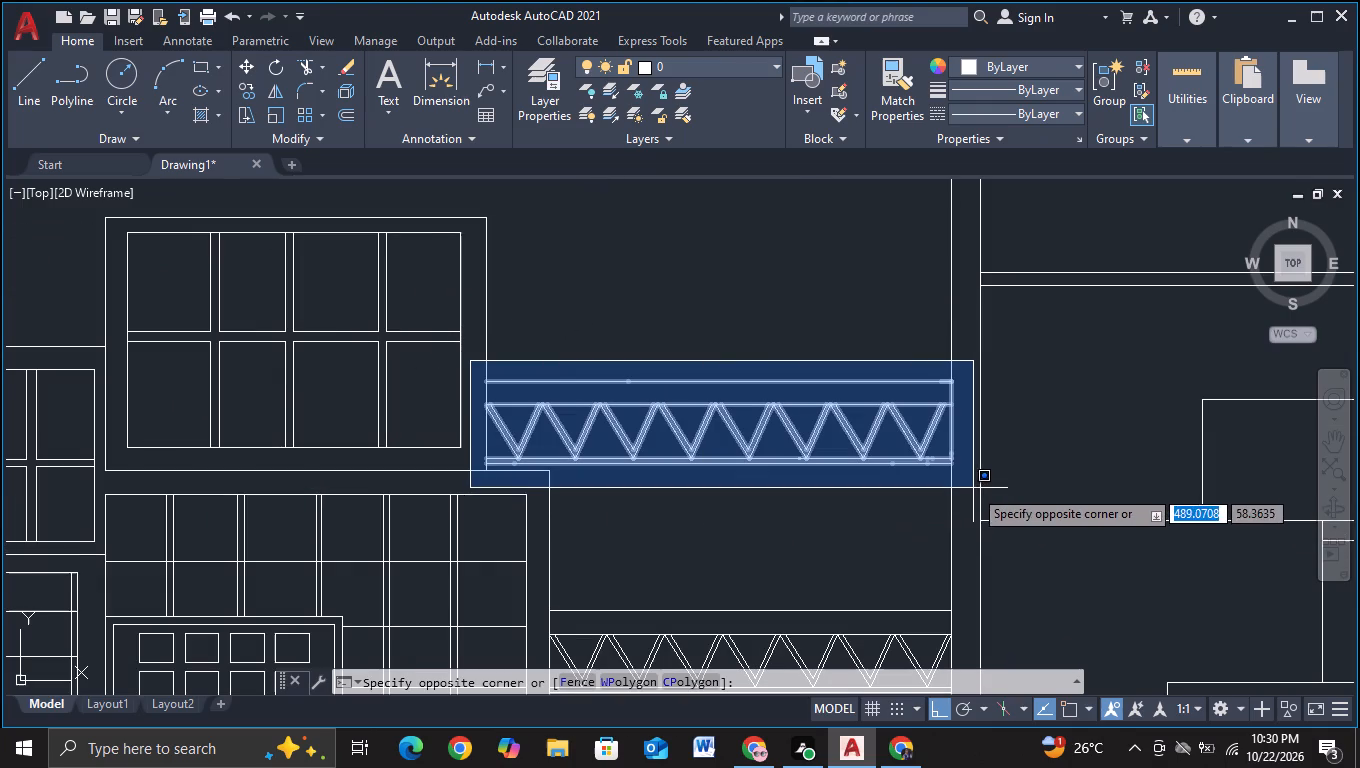
{"action": "left_click", "coordinate": [961, 483]}
{"action": "key", "text": "c"}
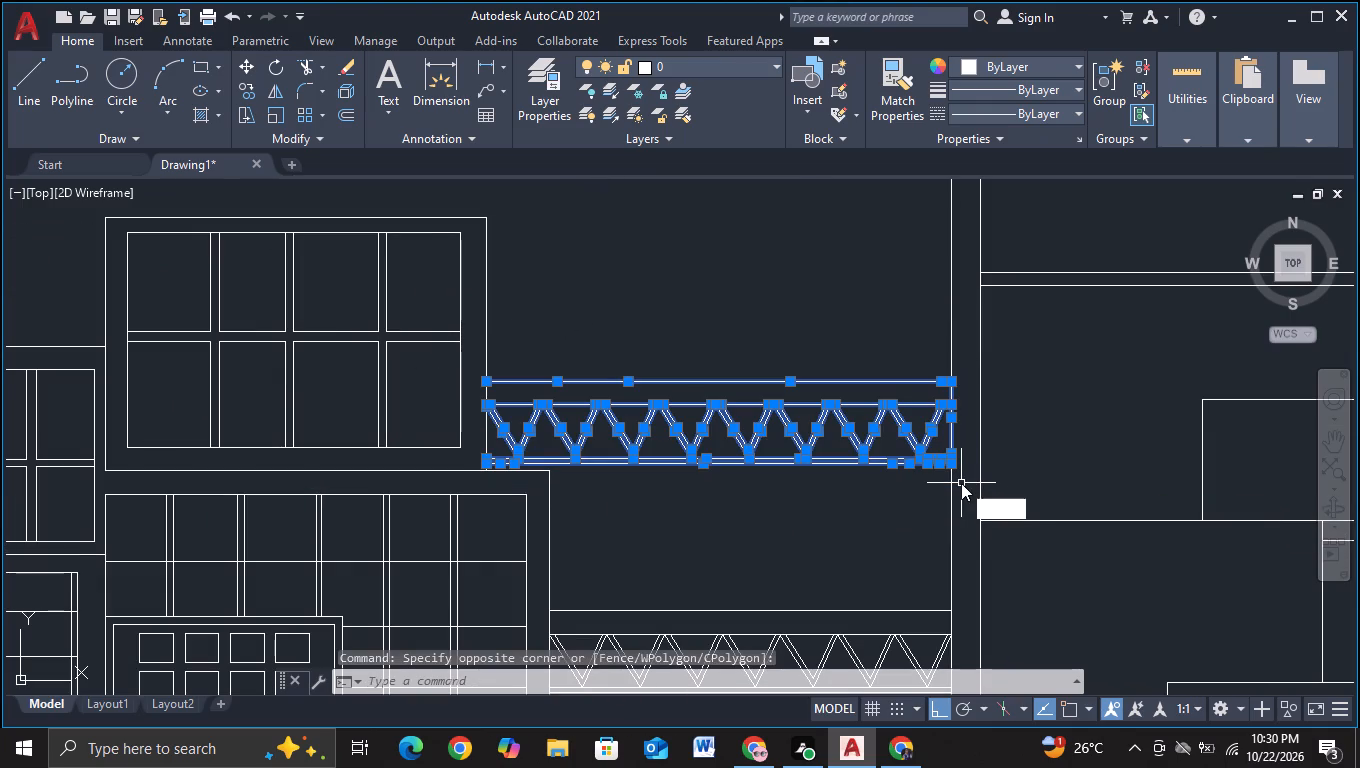
{"action": "left_click", "coordinate": [1015, 545]}
{"action": "left_click", "coordinate": [835, 427]}
{"action": "scroll", "coordinate": [1011, 401], "scroll_direction": "down", "scroll_amount": 2}
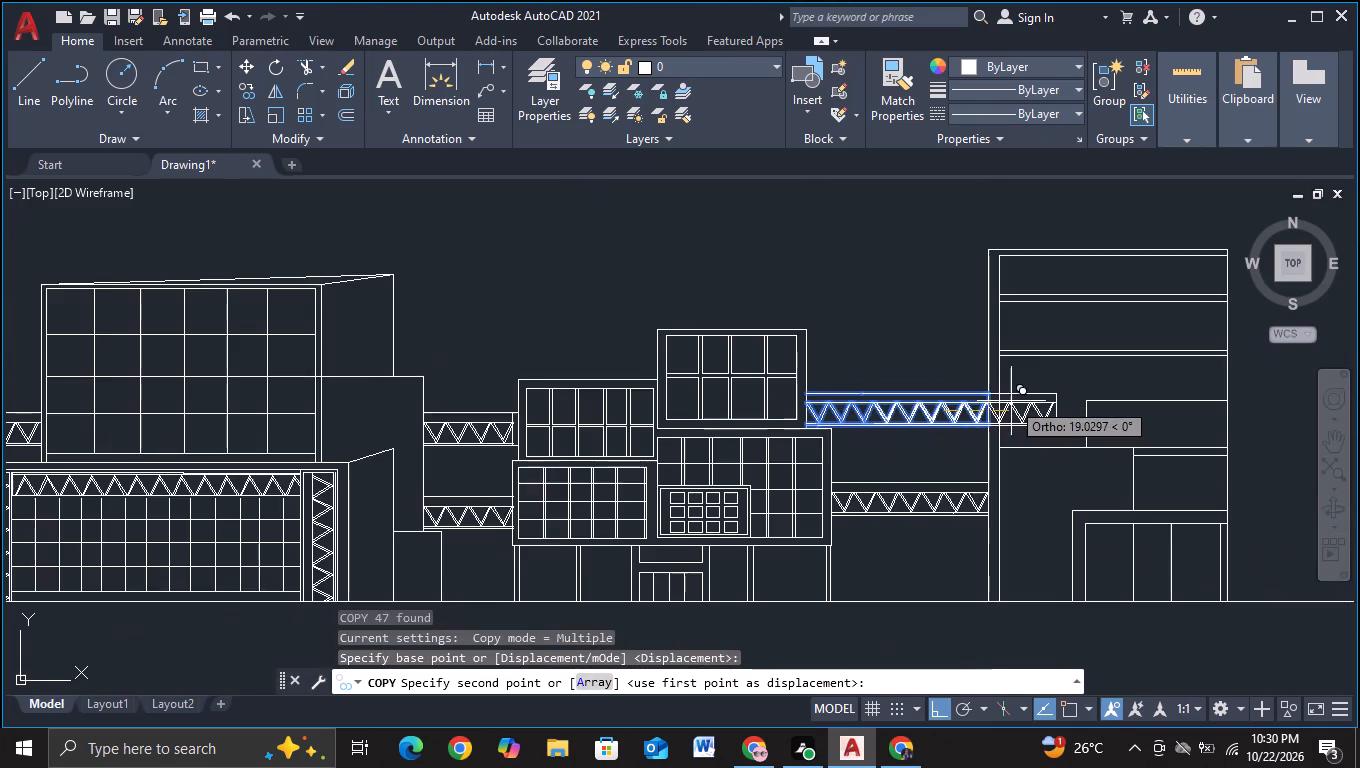
{"action": "middle_click_drag", "start_coordinate": [1011, 401], "coordinate": [9, 389]}
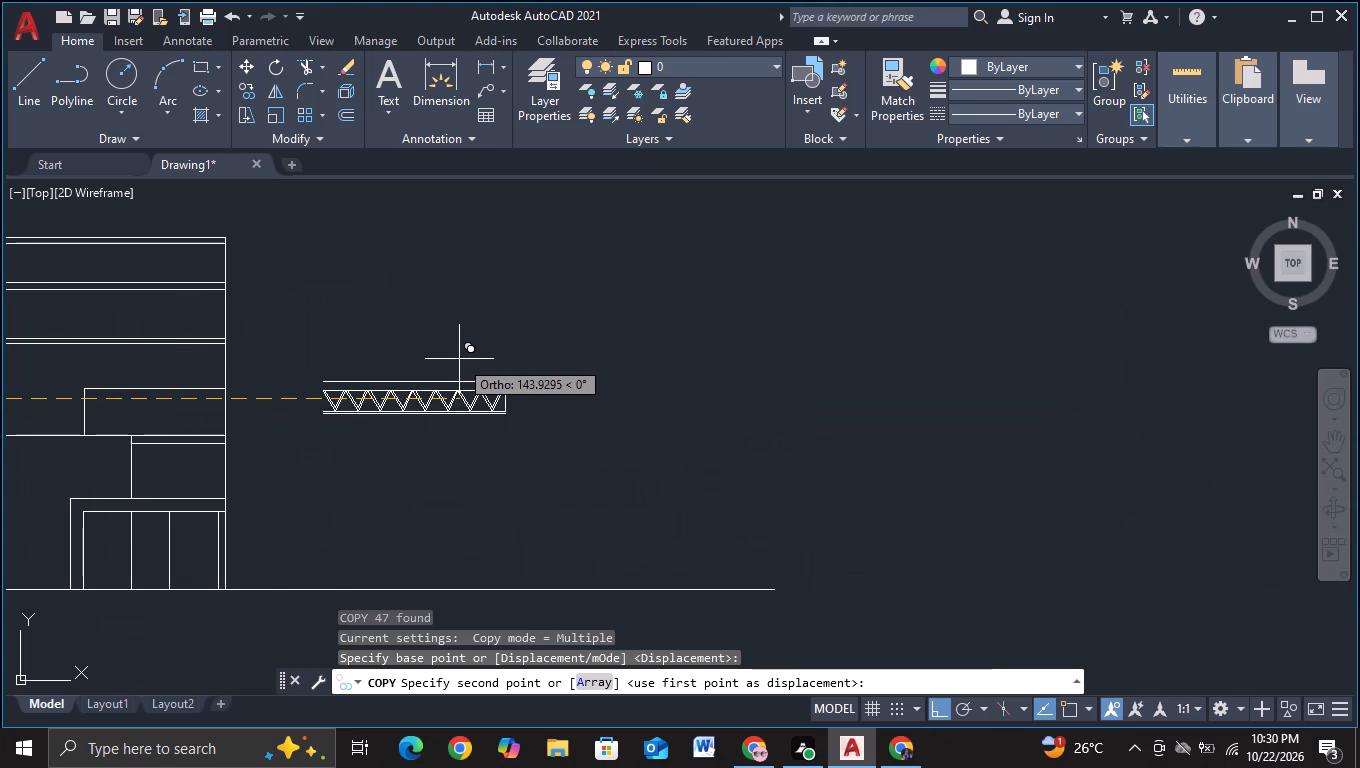
{"action": "key", "text": "F8"}
{"action": "scroll", "coordinate": [425, 337], "scroll_direction": "up", "scroll_amount": 1}
{"action": "scroll", "coordinate": [419, 332], "scroll_direction": "down", "scroll_amount": 1}
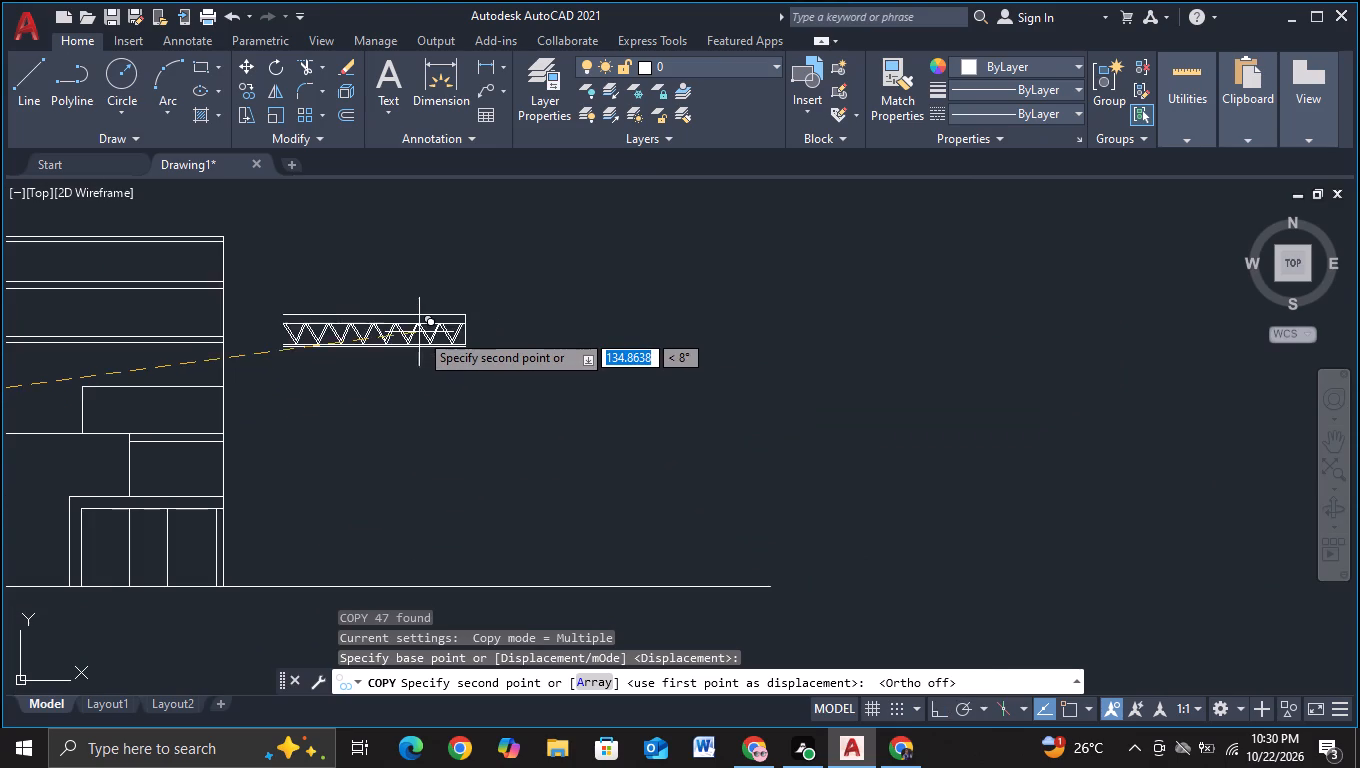
{"action": "scroll", "coordinate": [419, 332], "scroll_direction": "down", "scroll_amount": 1}
{"action": "scroll", "coordinate": [382, 327], "scroll_direction": "up", "scroll_amount": 1}
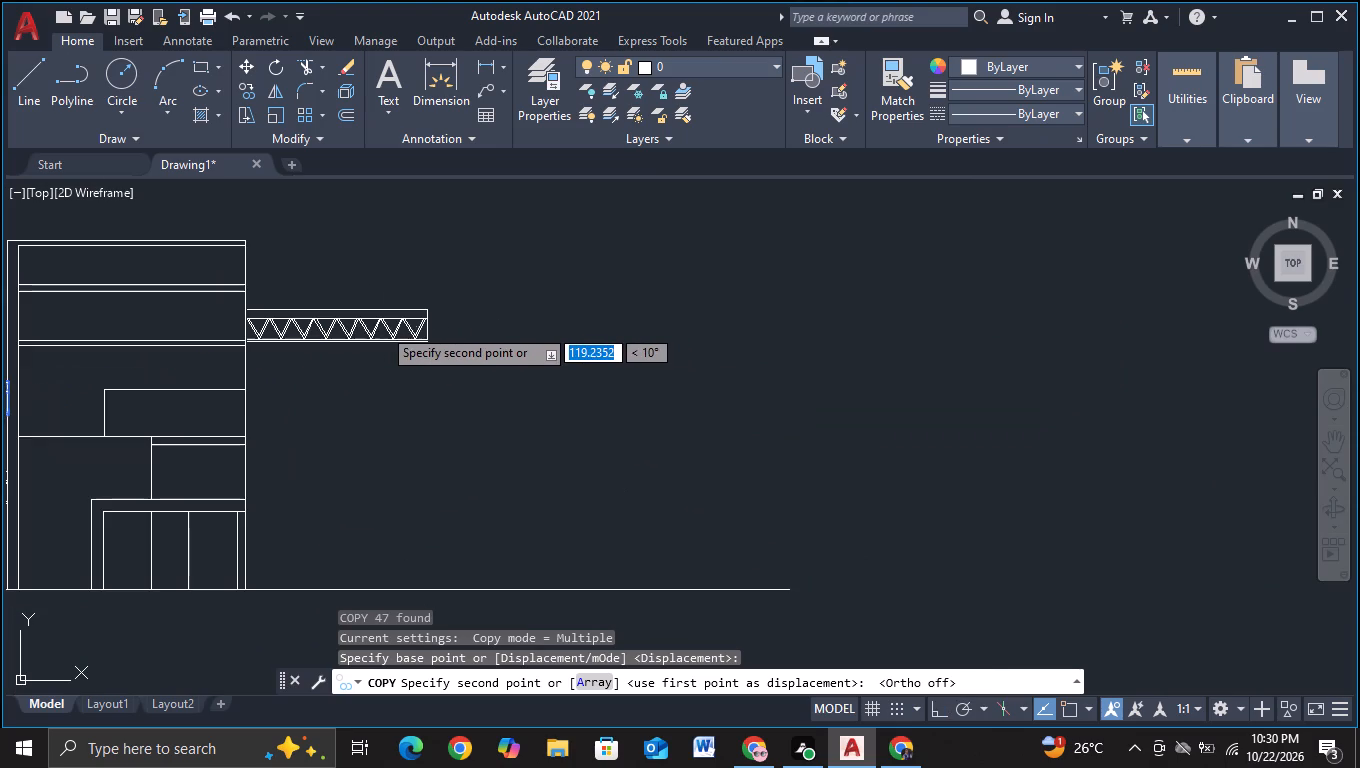
{"action": "scroll", "coordinate": [382, 327], "scroll_direction": "up", "scroll_amount": 2}
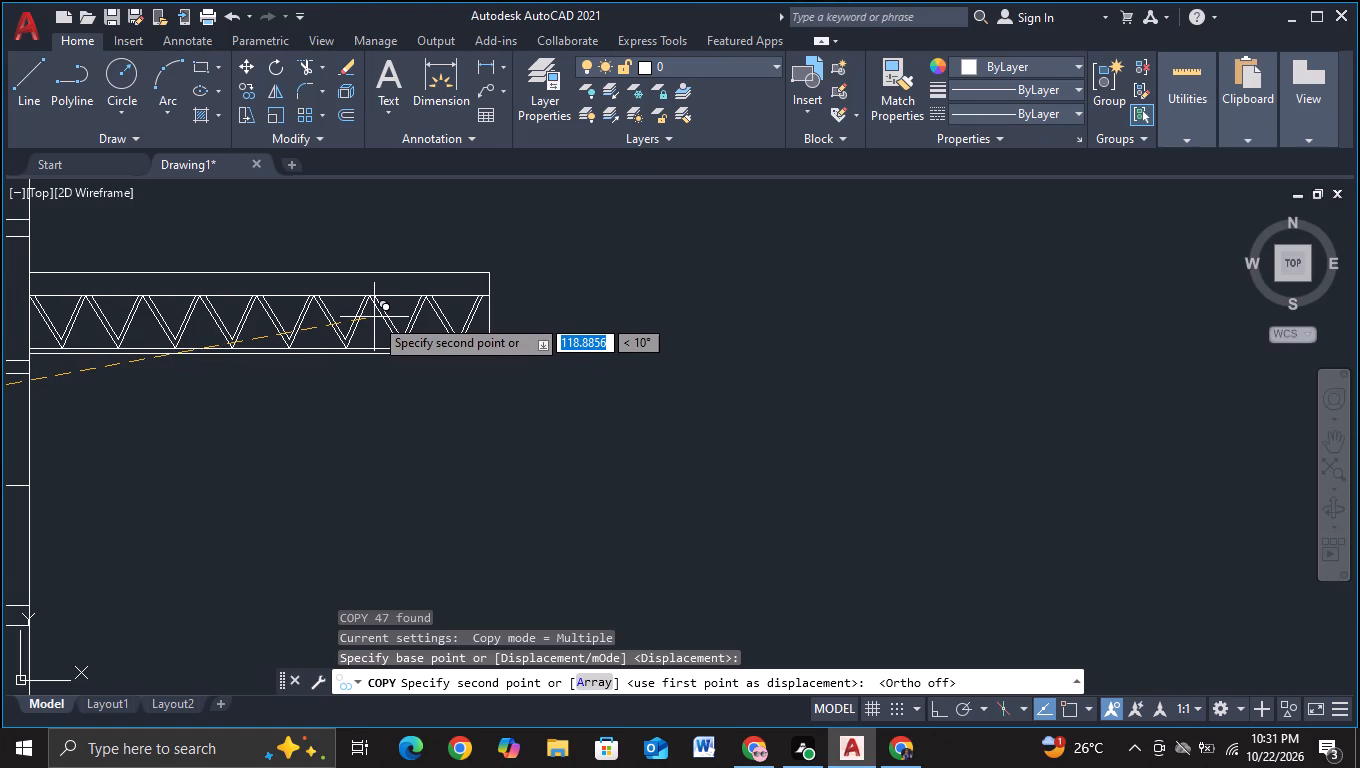
{"action": "left_click", "coordinate": [374, 317]}
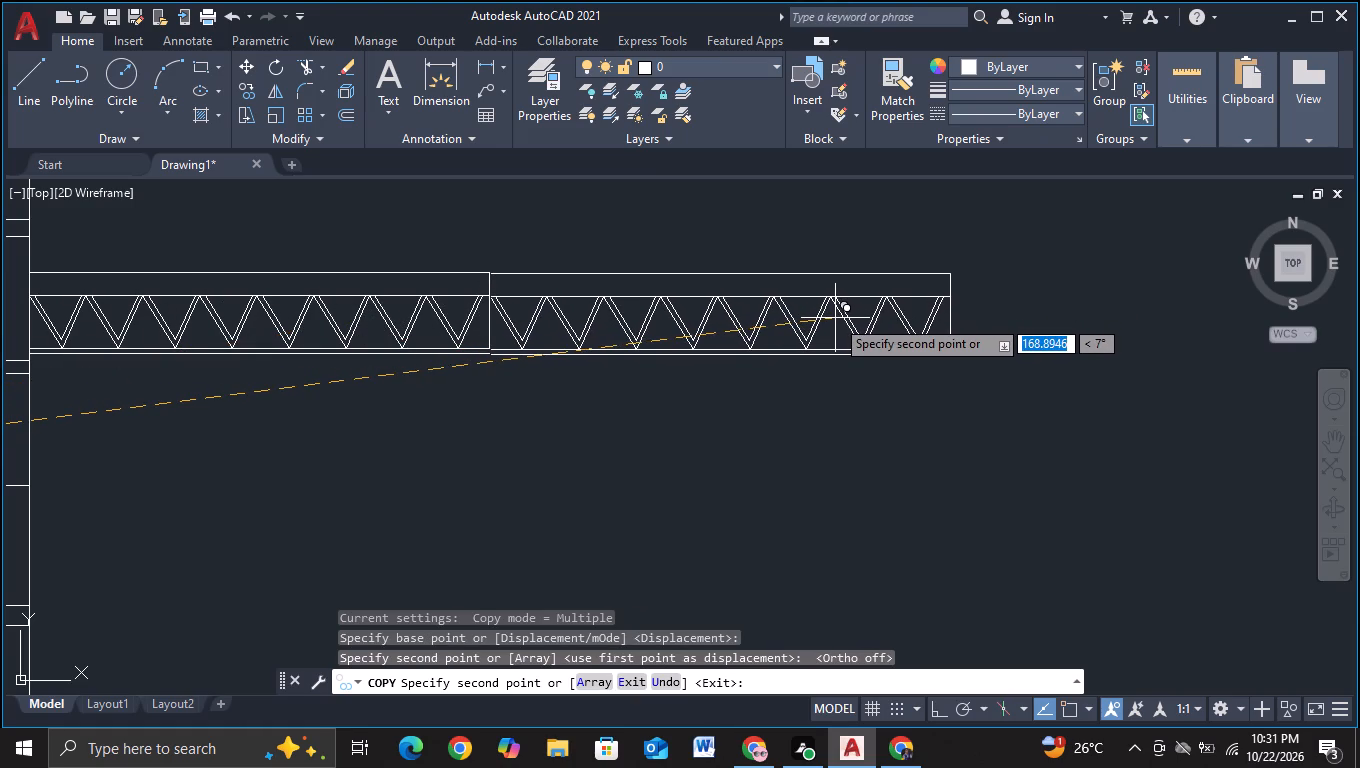
{"action": "left_click", "coordinate": [834, 317]}
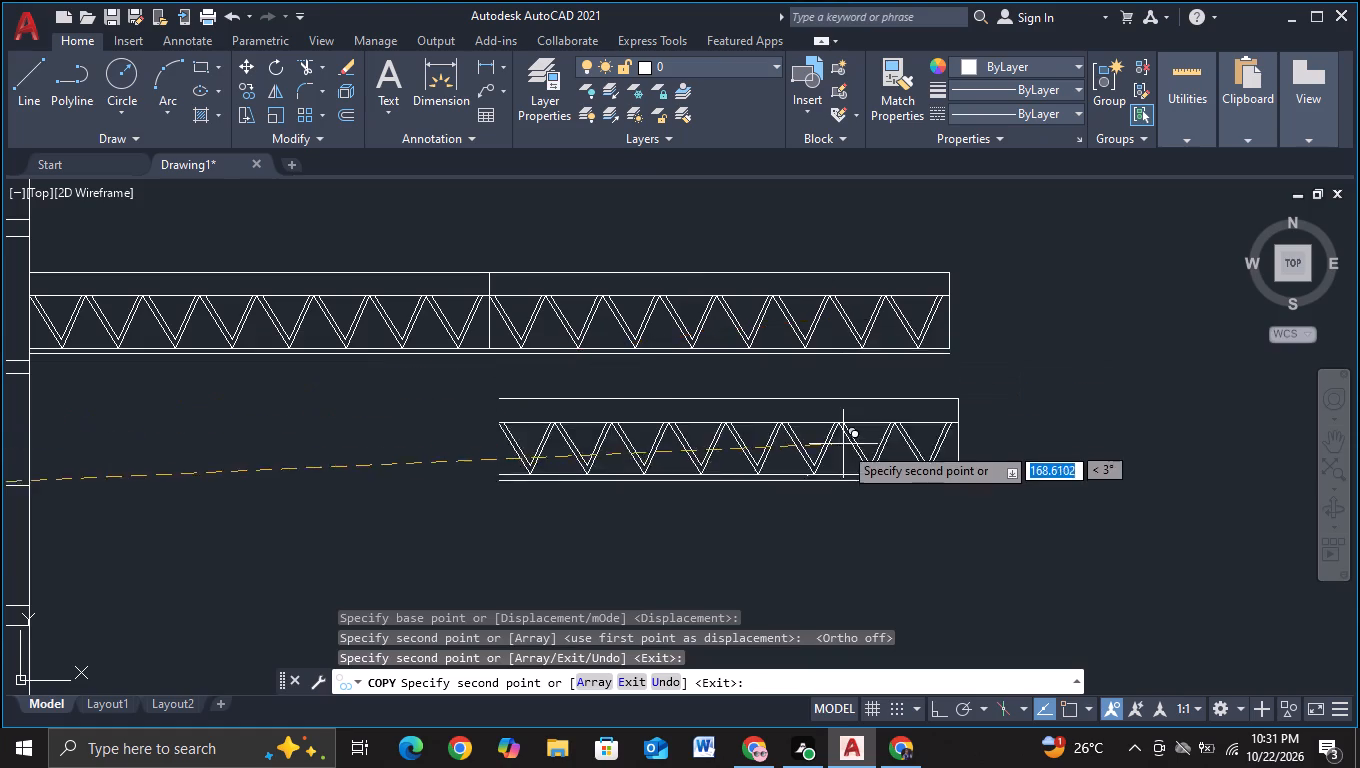
Place another copy of the truss bridge lower on the tall block's free side, level with the entrance opening's head.
{"action": "scroll", "coordinate": [843, 446], "scroll_direction": "down", "scroll_amount": 2}
{"action": "middle_click_drag", "start_coordinate": [844, 475], "coordinate": [810, 375]}
{"action": "middle_click_drag", "start_coordinate": [797, 460], "coordinate": [787, 406]}
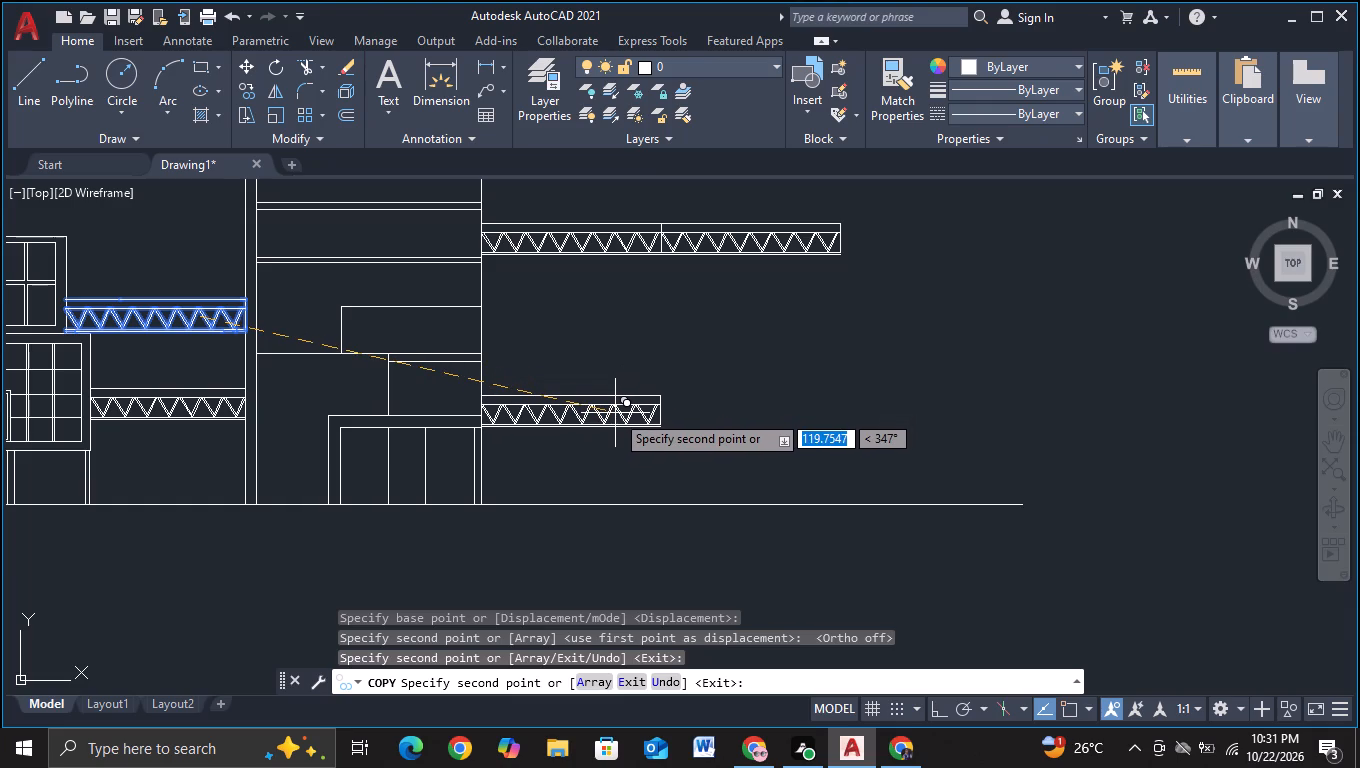
{"action": "left_click", "coordinate": [615, 413]}
{"action": "key", "text": "Escape"}
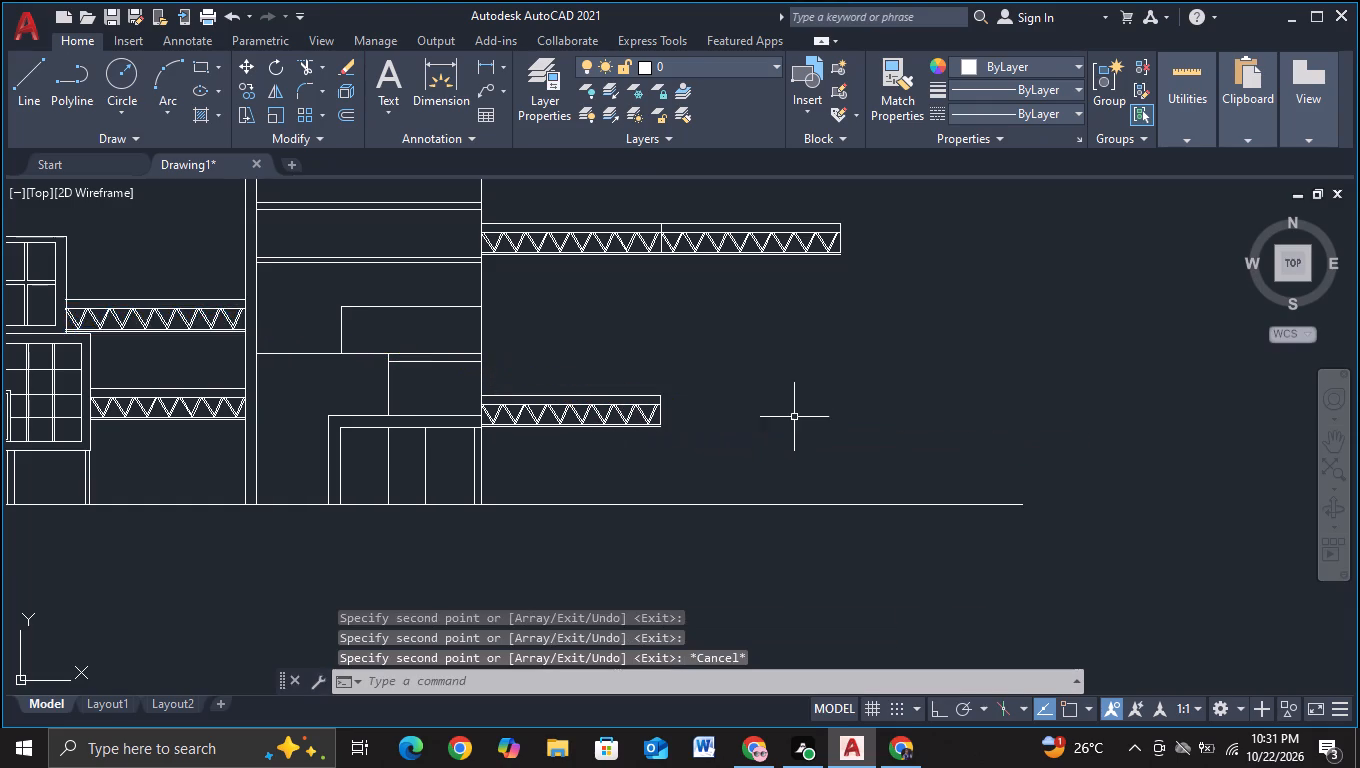
Delete the vertical line at the joint between the two end-to-end upper truss copies.
{"action": "scroll", "coordinate": [794, 417], "scroll_direction": "down", "scroll_amount": 2}
{"action": "middle_click_drag", "start_coordinate": [794, 417], "coordinate": [736, 458]}
{"action": "scroll", "coordinate": [725, 458], "scroll_direction": "up", "scroll_amount": 2}
{"action": "middle_click_drag", "start_coordinate": [710, 405], "coordinate": [663, 542]}
{"action": "scroll", "coordinate": [636, 487], "scroll_direction": "up", "scroll_amount": 1}
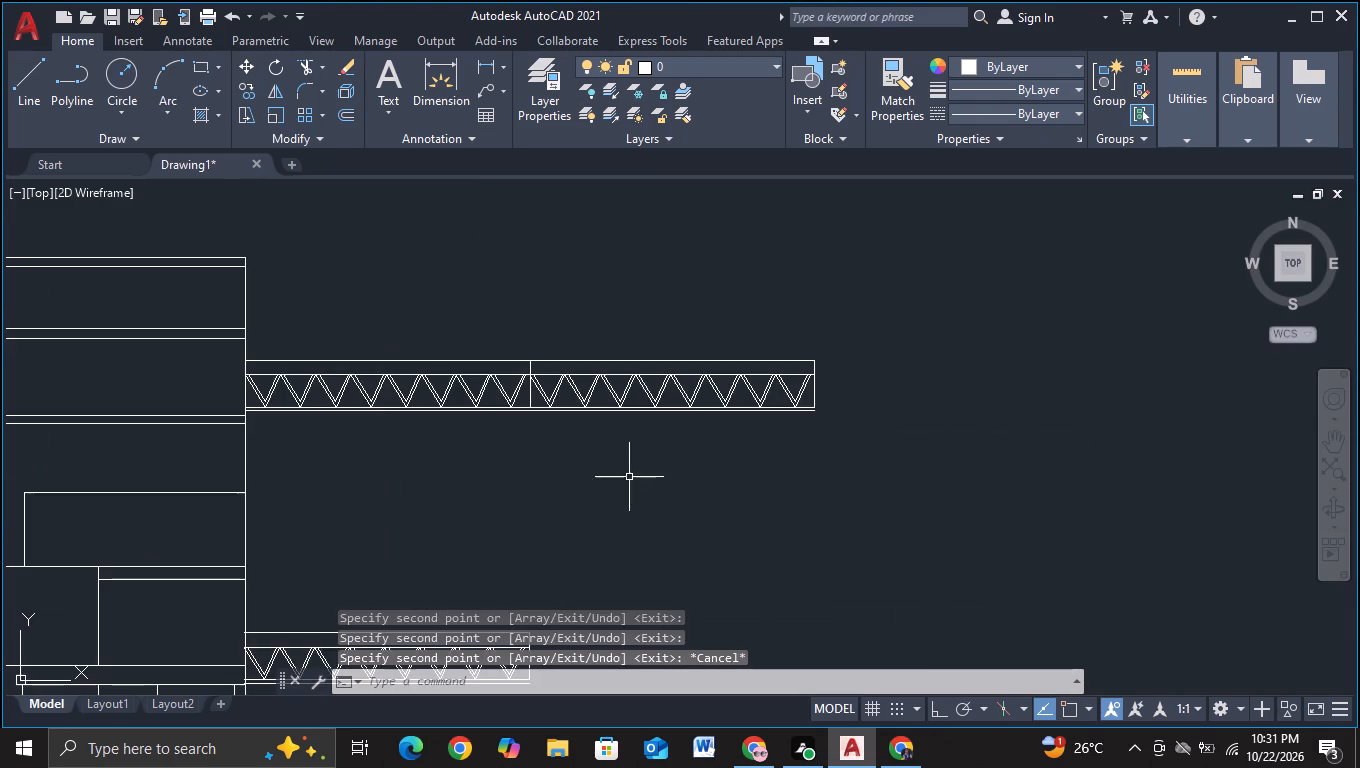
{"action": "middle_click_drag", "start_coordinate": [615, 484], "coordinate": [621, 551]}
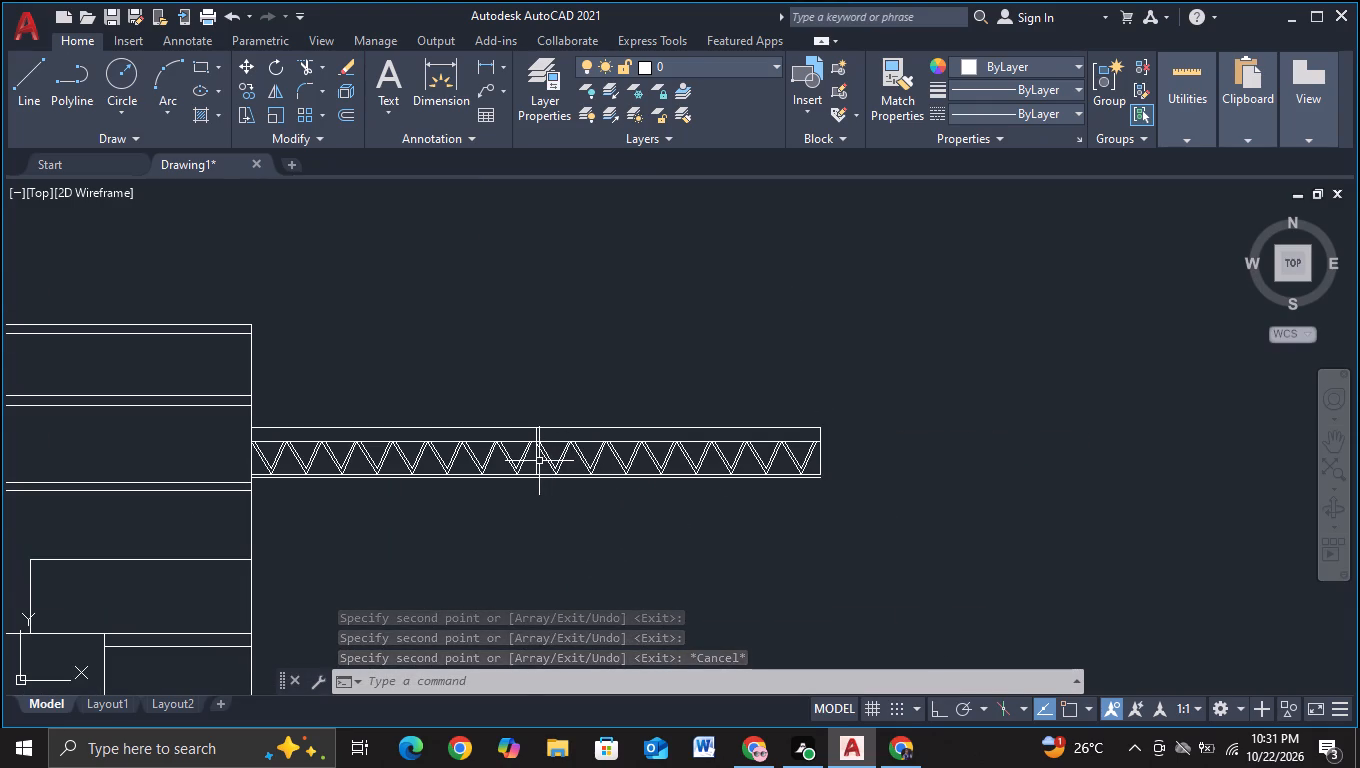
{"action": "left_click", "coordinate": [537, 462]}
{"action": "key", "text": "Delete"}
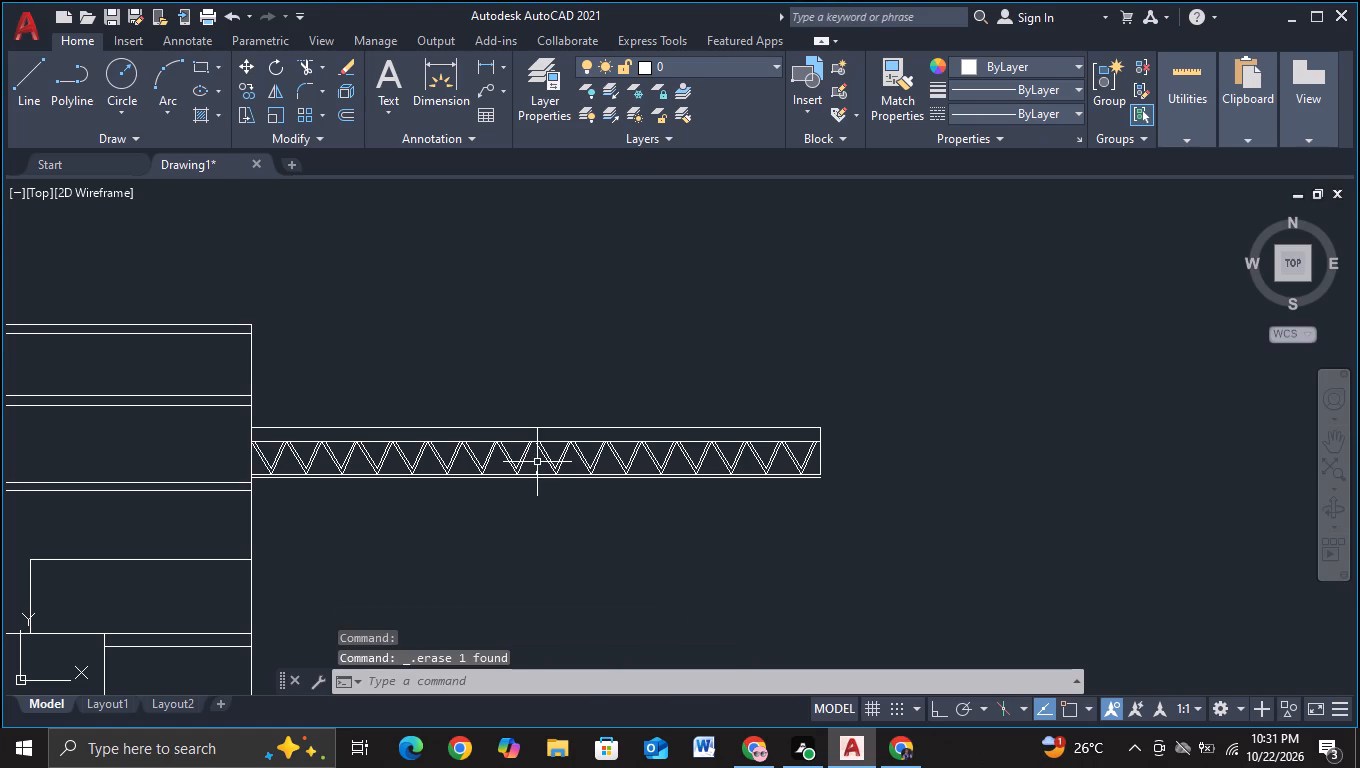
{"action": "scroll", "coordinate": [540, 488], "scroll_direction": "up", "scroll_amount": 3}
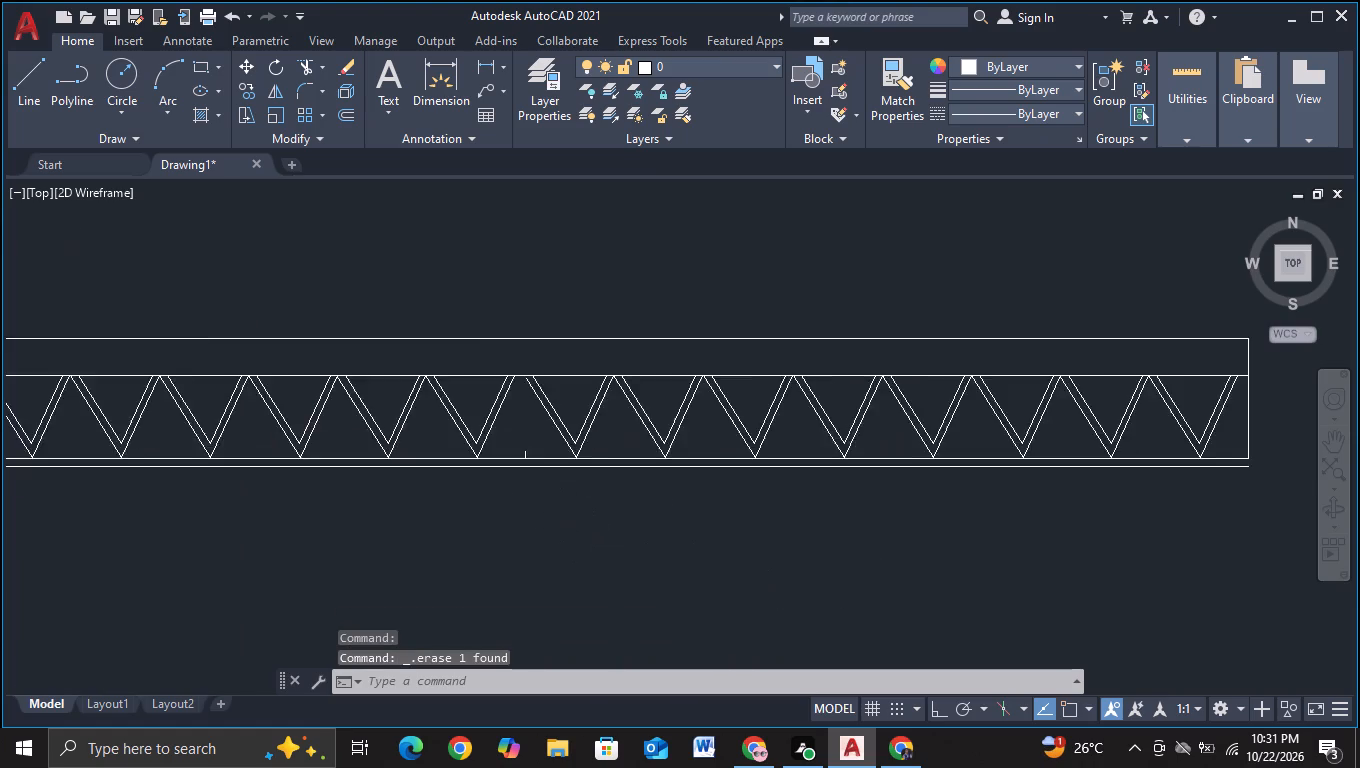
{"action": "scroll", "coordinate": [509, 452], "scroll_direction": "down", "scroll_amount": 2}
{"action": "scroll", "coordinate": [651, 524], "scroll_direction": "down", "scroll_amount": 2}
{"action": "middle_click_drag", "start_coordinate": [675, 569], "coordinate": [658, 429]}
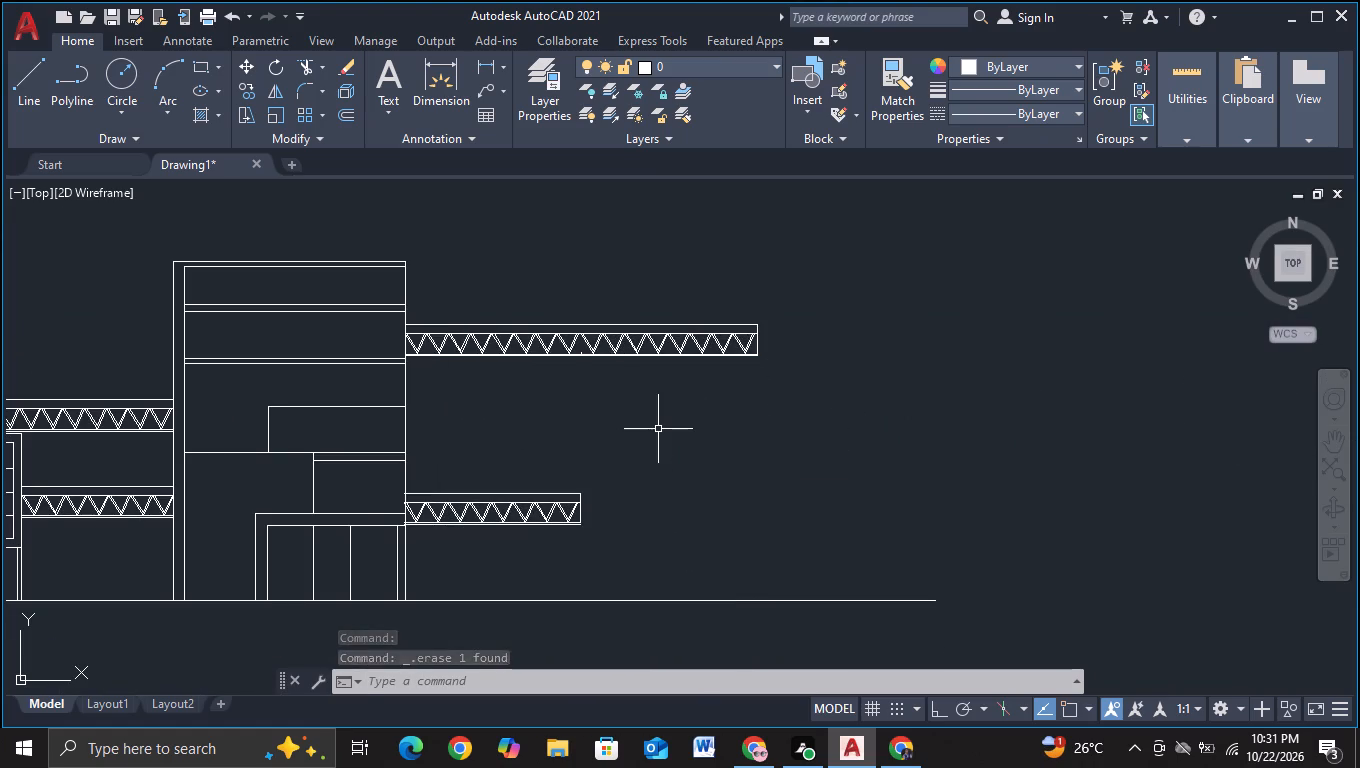
{"action": "key", "text": "Escape"}
With object snap on, draw a vertical line downward from the lower outer corner of the extended upper truss.
{"action": "middle_click_drag", "start_coordinate": [656, 483], "coordinate": [578, 427]}
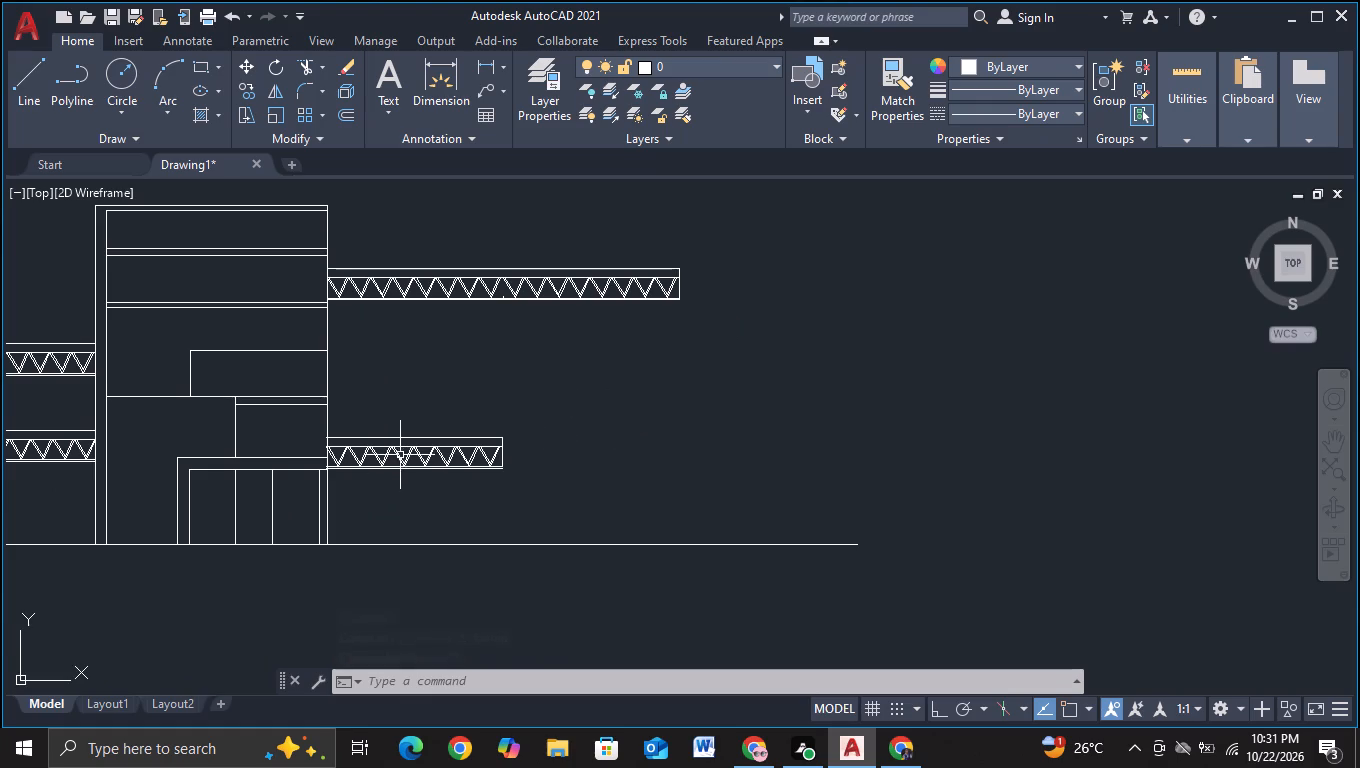
{"action": "left_click", "coordinate": [24, 95]}
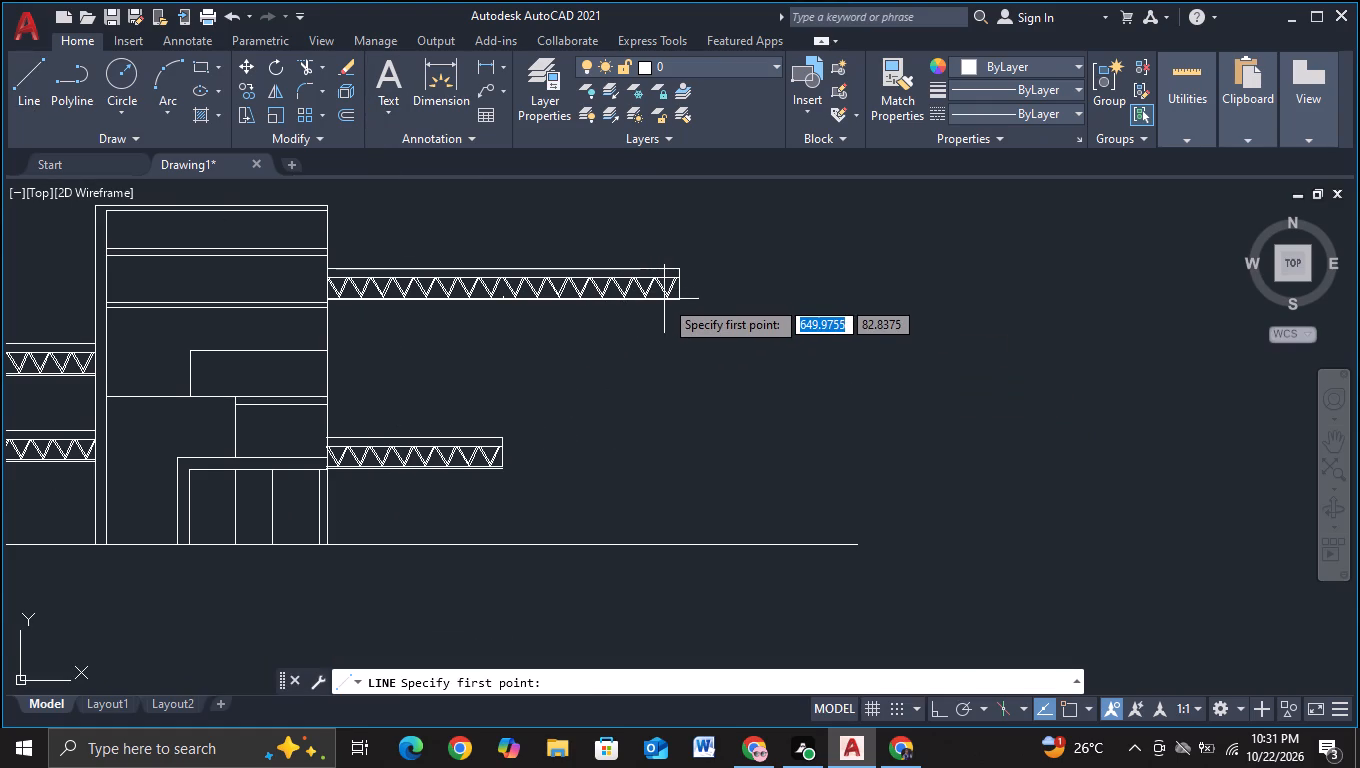
{"action": "key", "text": "F3"}
{"action": "left_click", "coordinate": [676, 302]}
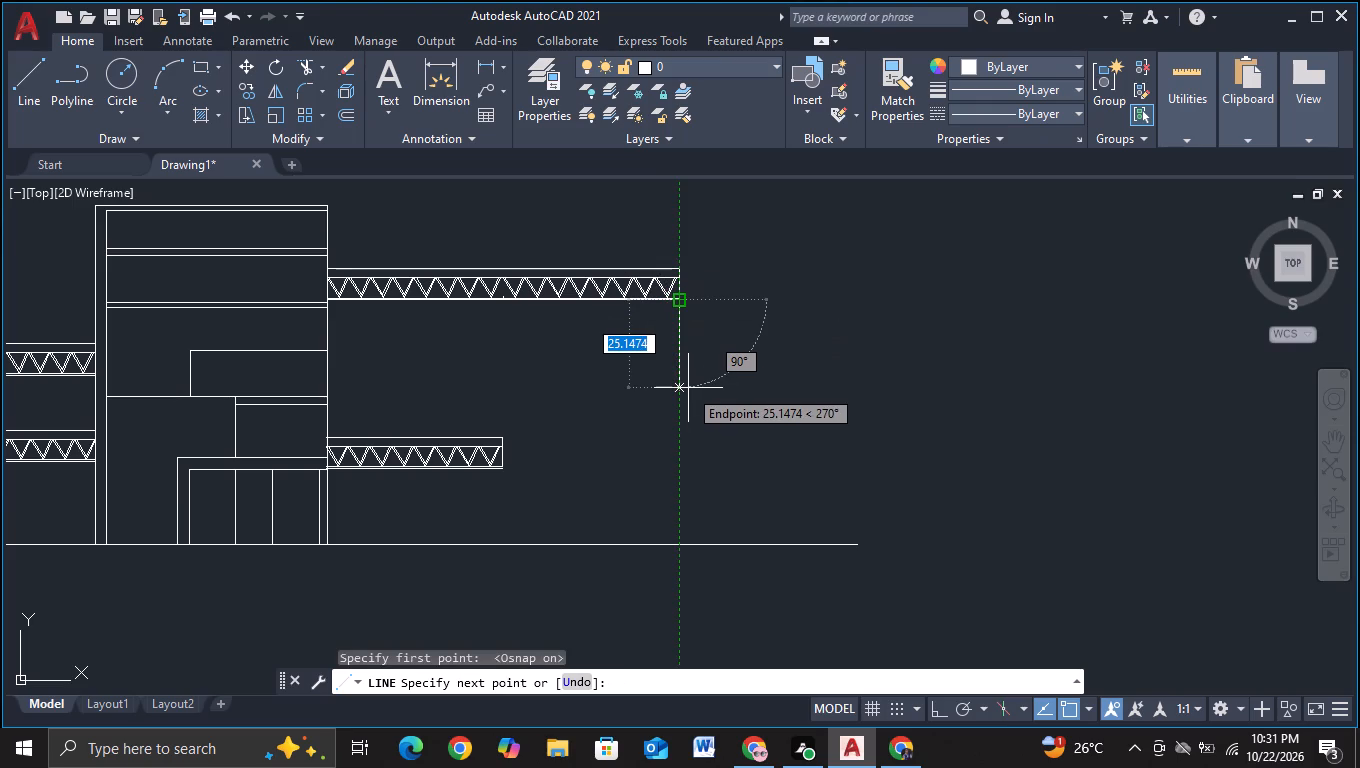
{"action": "left_click", "coordinate": [679, 402]}
{"action": "key", "text": "Escape"}
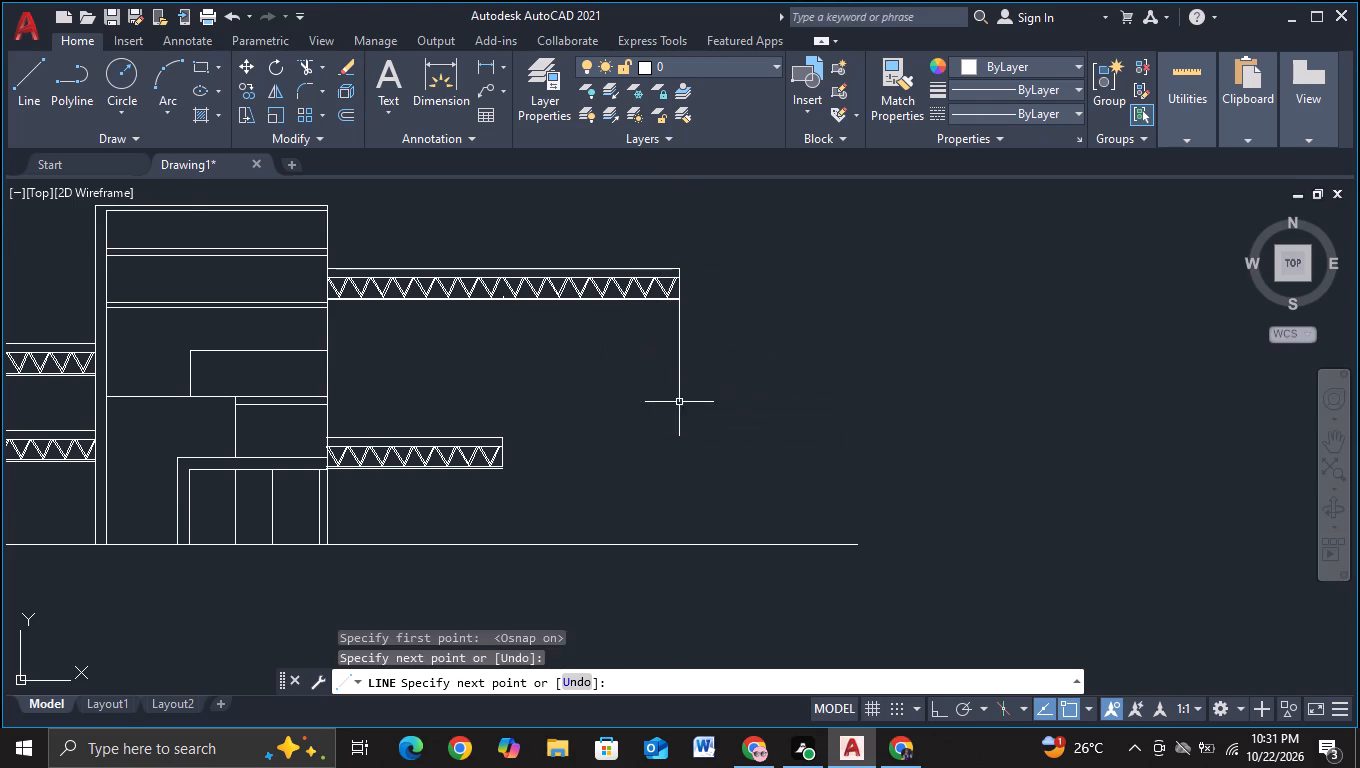
From the truss's upper outer corner, outline a narrow side face with an 18.4-unit top edge sloping up 20° and an 84-unit outer edge.
{"action": "left_click", "coordinate": [21, 88]}
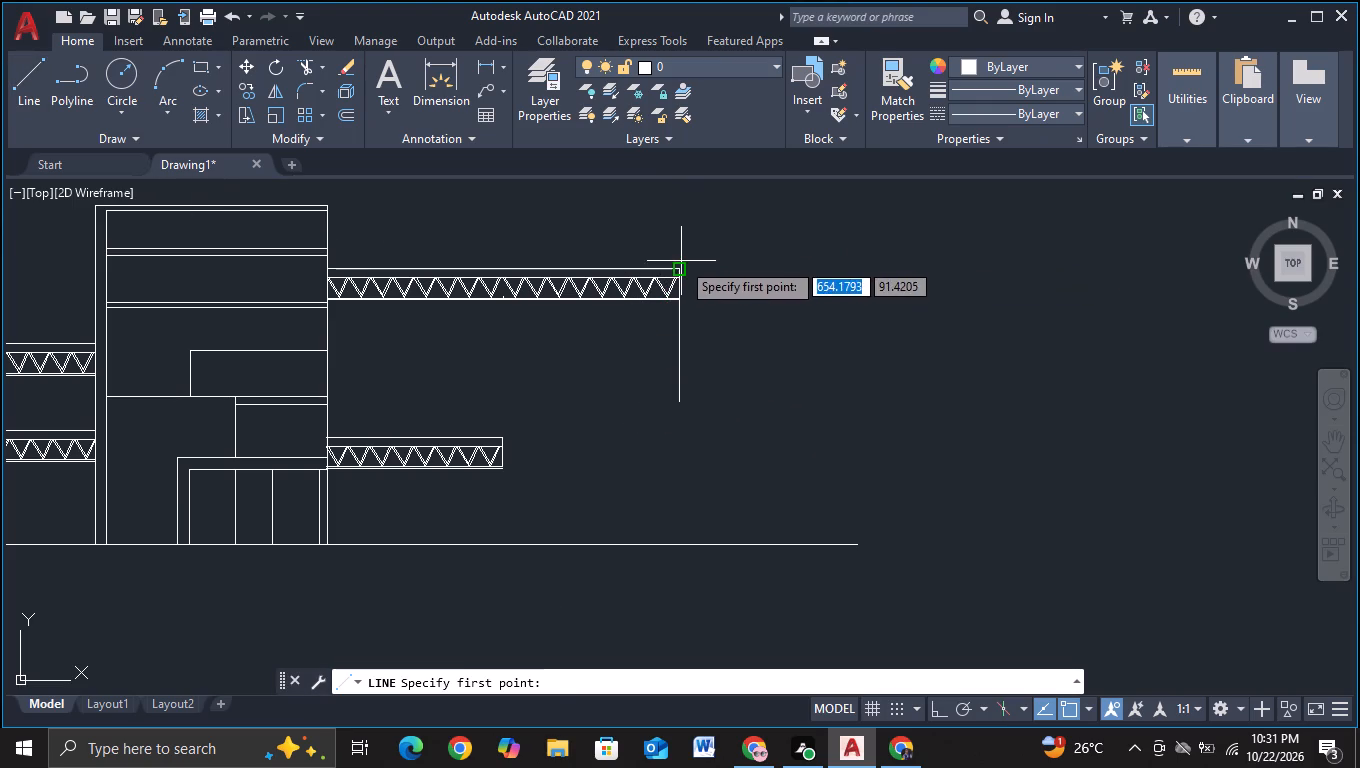
{"action": "left_click", "coordinate": [681, 266]}
{"action": "middle_click_drag", "start_coordinate": [681, 266], "coordinate": [676, 431]}
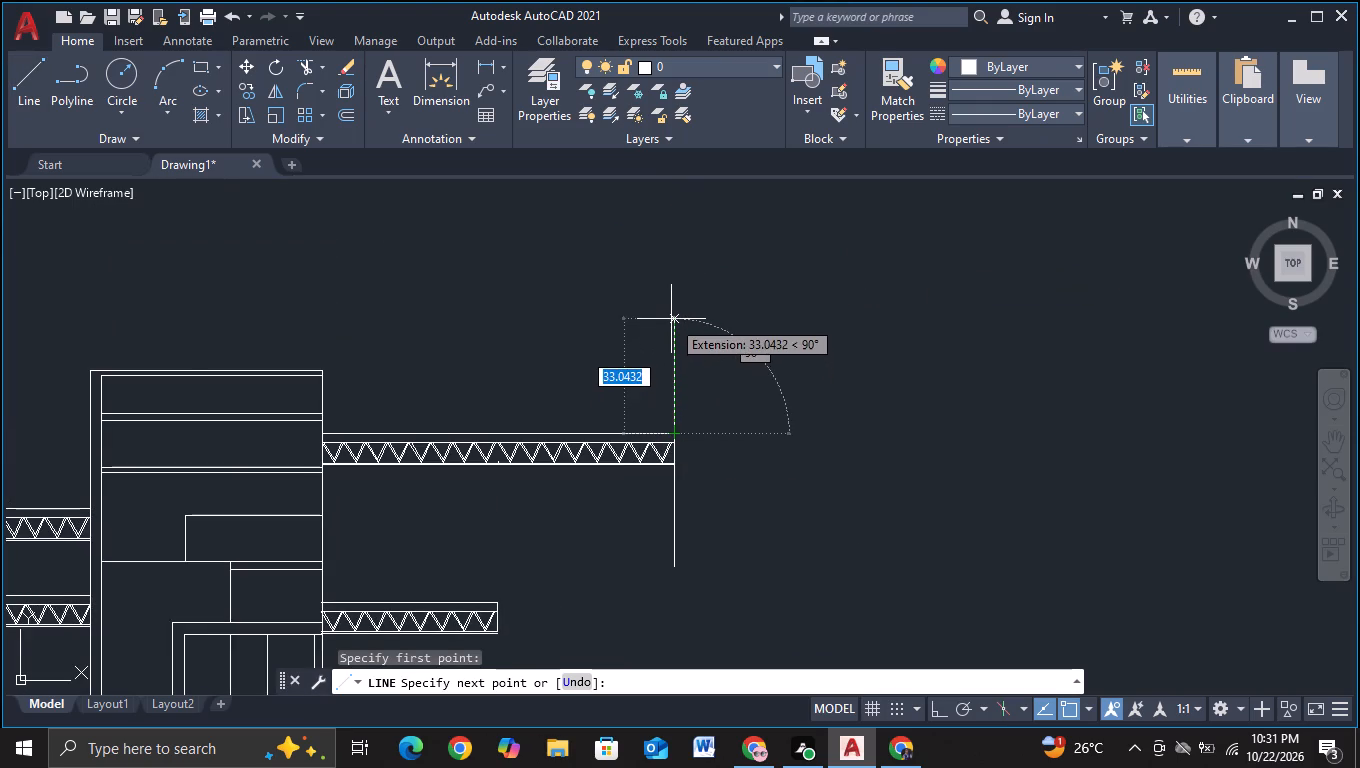
{"action": "left_click", "coordinate": [672, 296]}
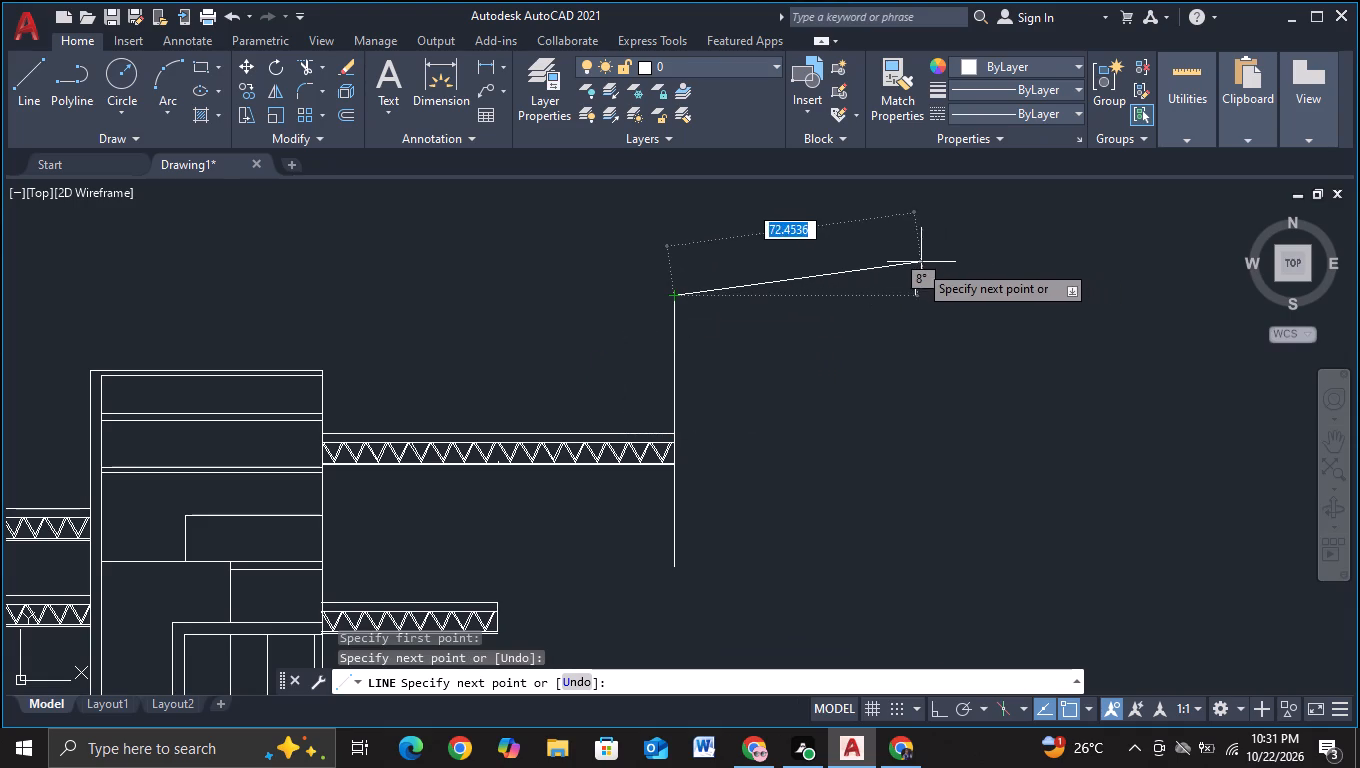
{"action": "left_click", "coordinate": [734, 274]}
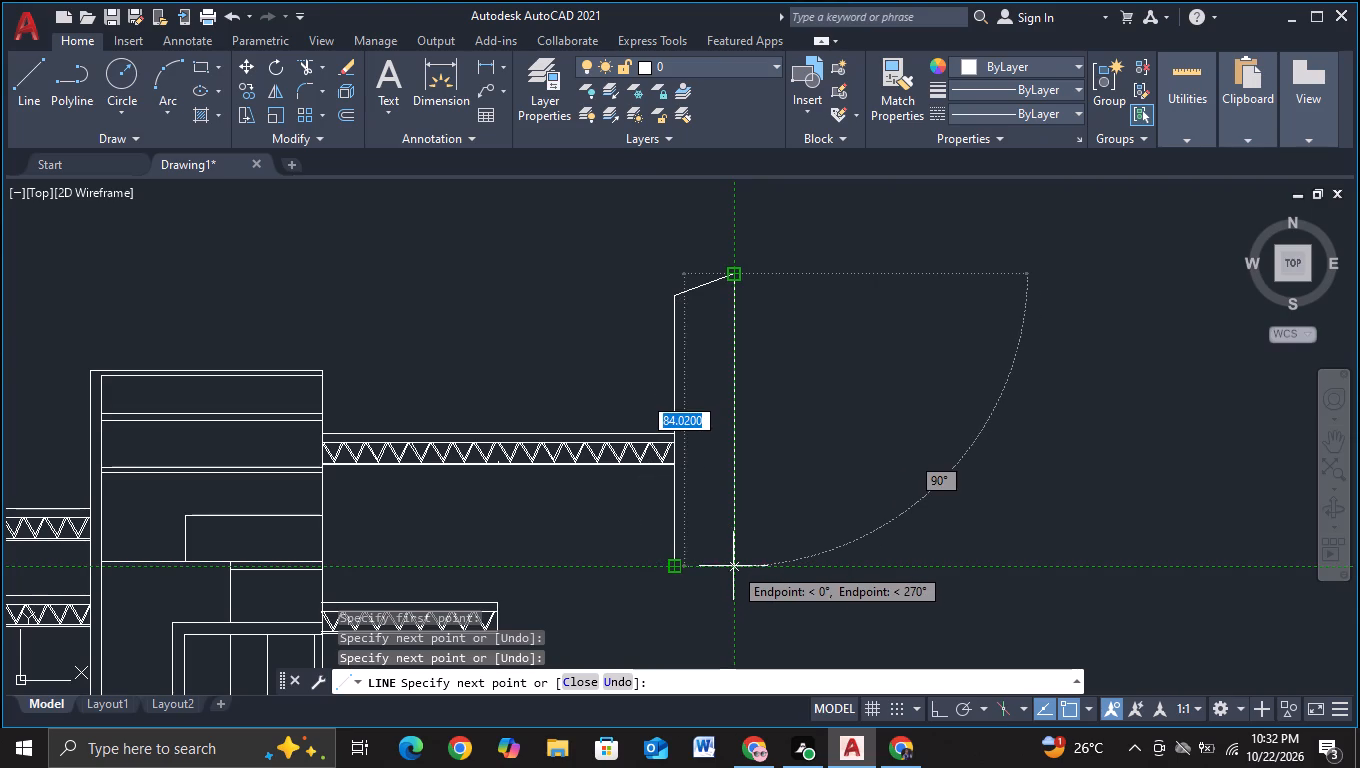
{"action": "left_click", "coordinate": [734, 564]}
{"action": "left_click", "coordinate": [657, 568]}
{"action": "key", "text": "Escape"}
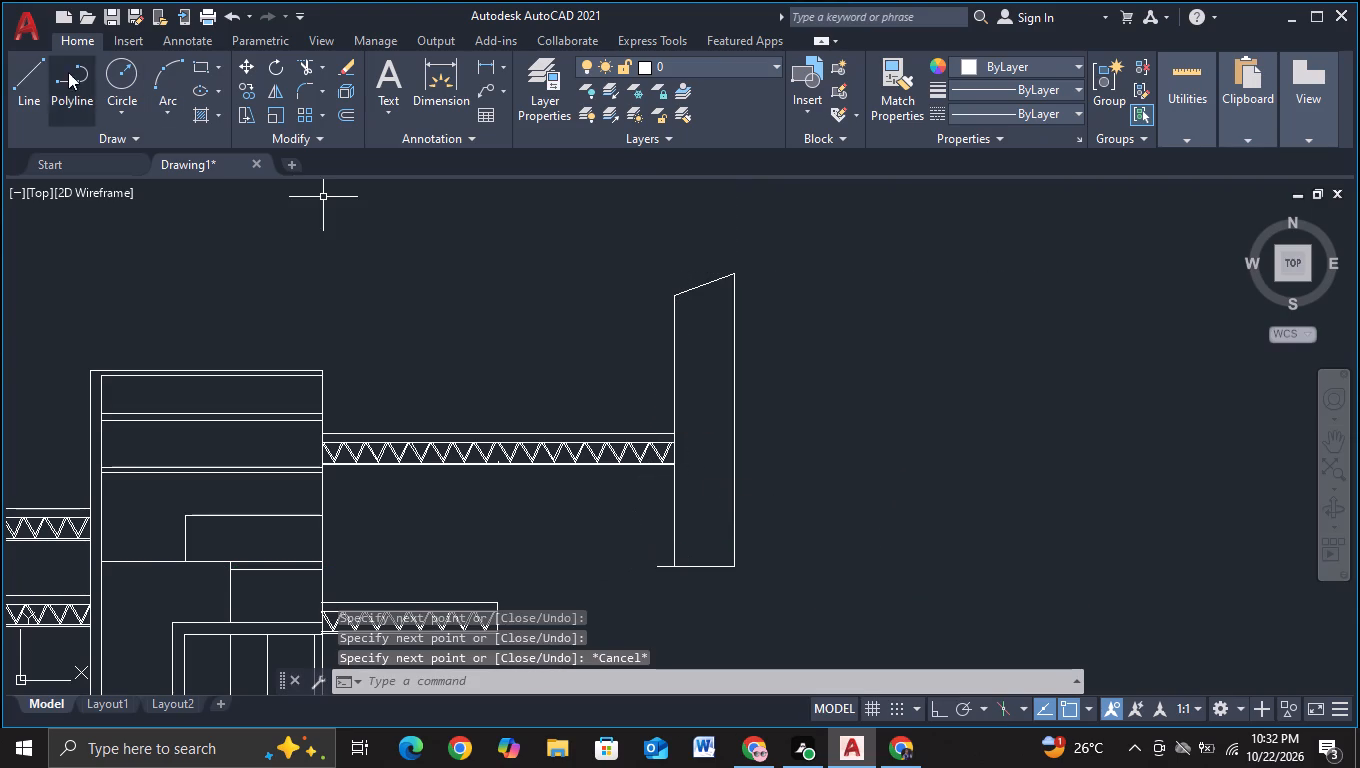
Trim the side face's bottom line where it overhangs toward the tall block.
{"action": "left_click", "coordinate": [306, 70]}
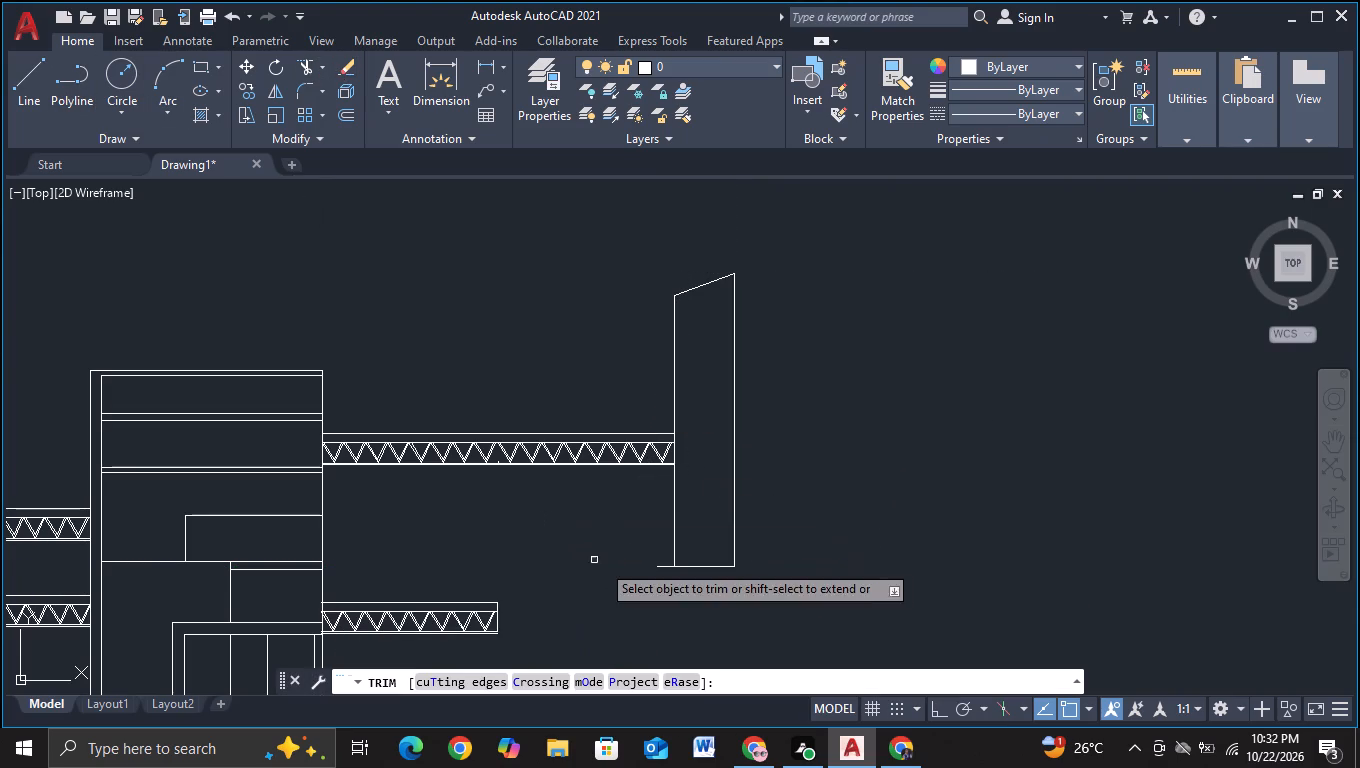
{"action": "left_click", "coordinate": [656, 567]}
{"action": "key", "text": "Escape"}
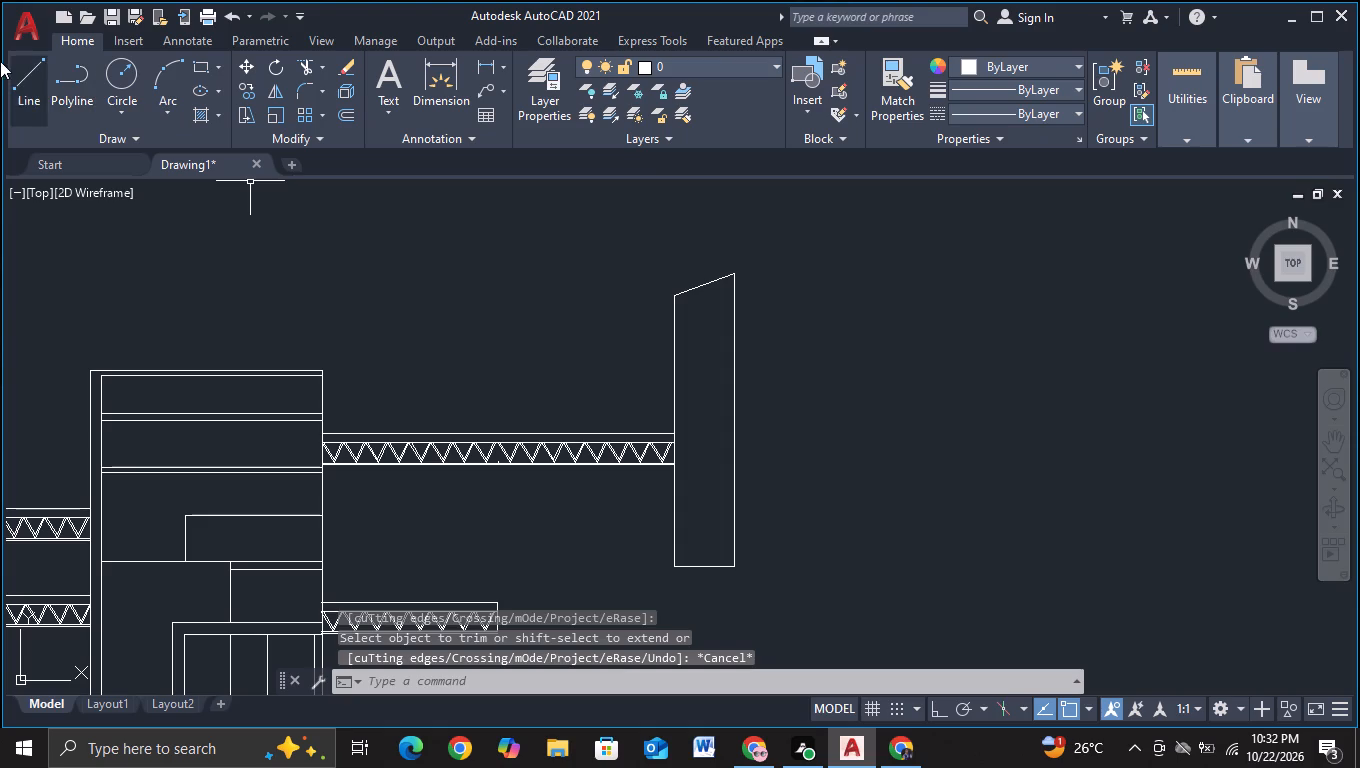
Draw the new volume's rectangular front face from the side face's top outer corner, about 68.5 units wide and 84 high.
{"action": "left_click", "coordinate": [30, 90]}
{"action": "left_click", "coordinate": [736, 276]}
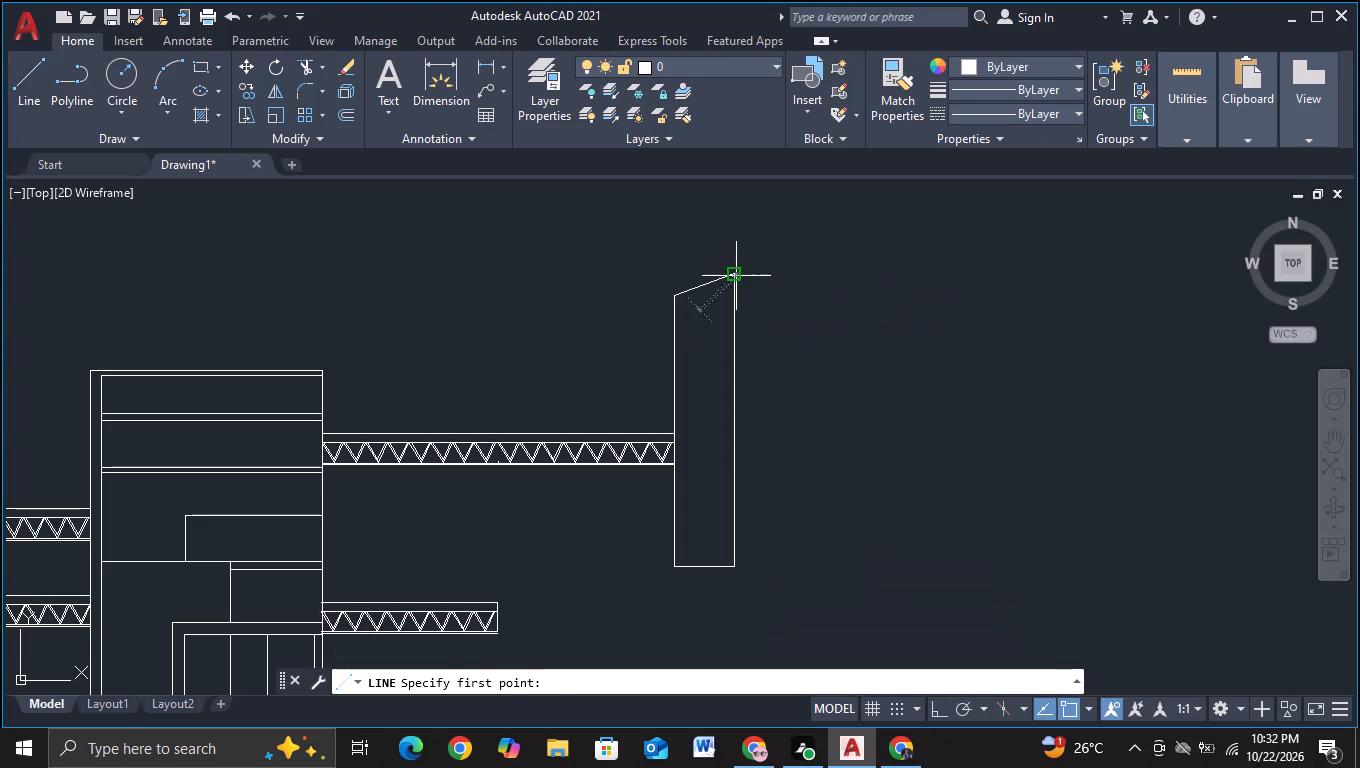
{"action": "left_click", "coordinate": [973, 271]}
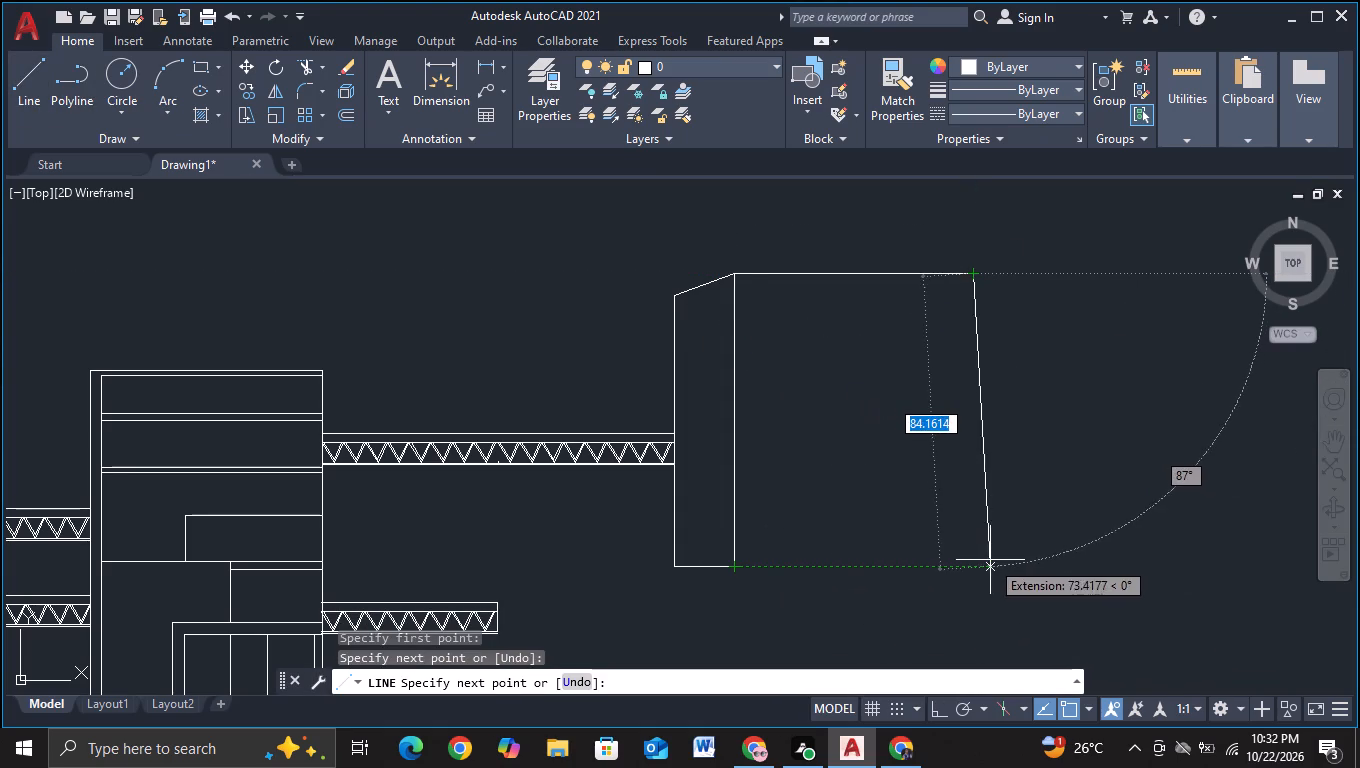
{"action": "left_click", "coordinate": [978, 564]}
{"action": "left_click", "coordinate": [736, 570]}
{"action": "key", "text": "Escape"}
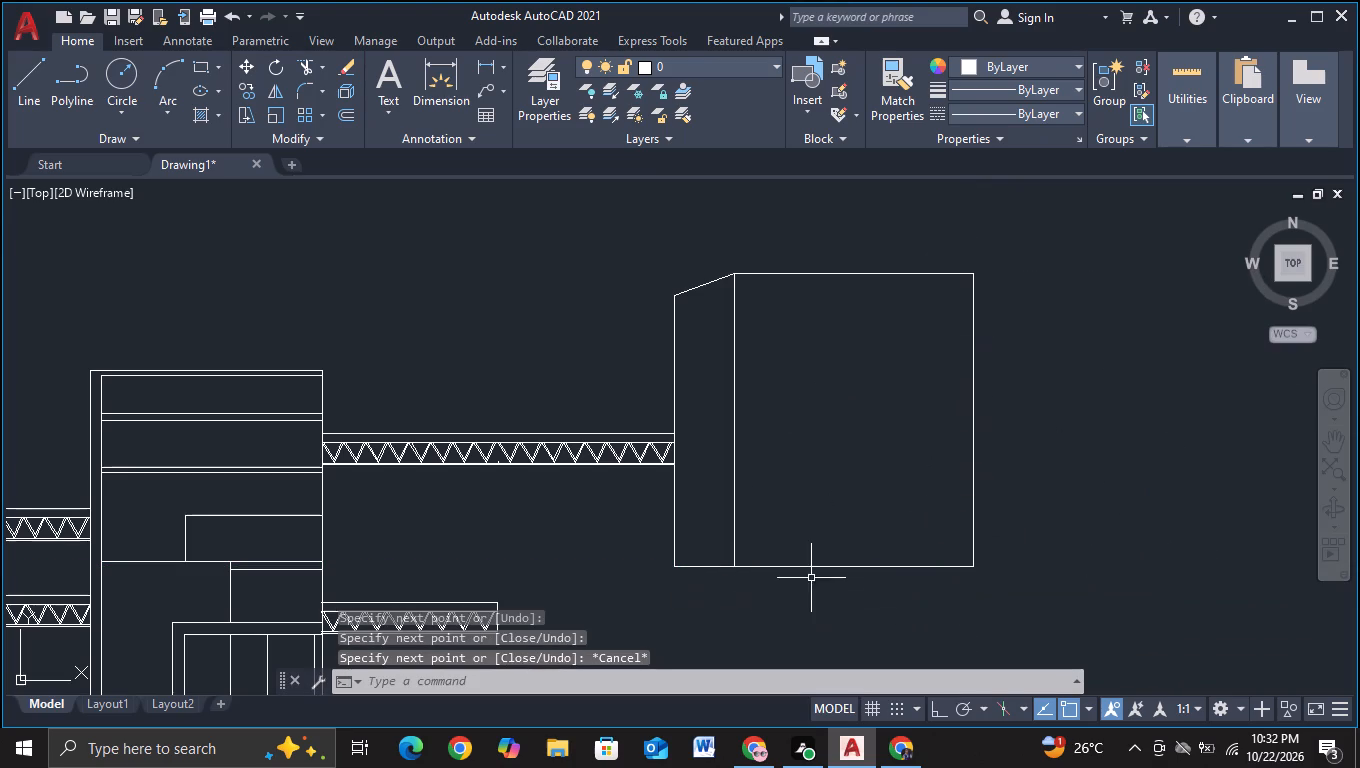
{"action": "middle_click_drag", "start_coordinate": [918, 594], "coordinate": [934, 423]}
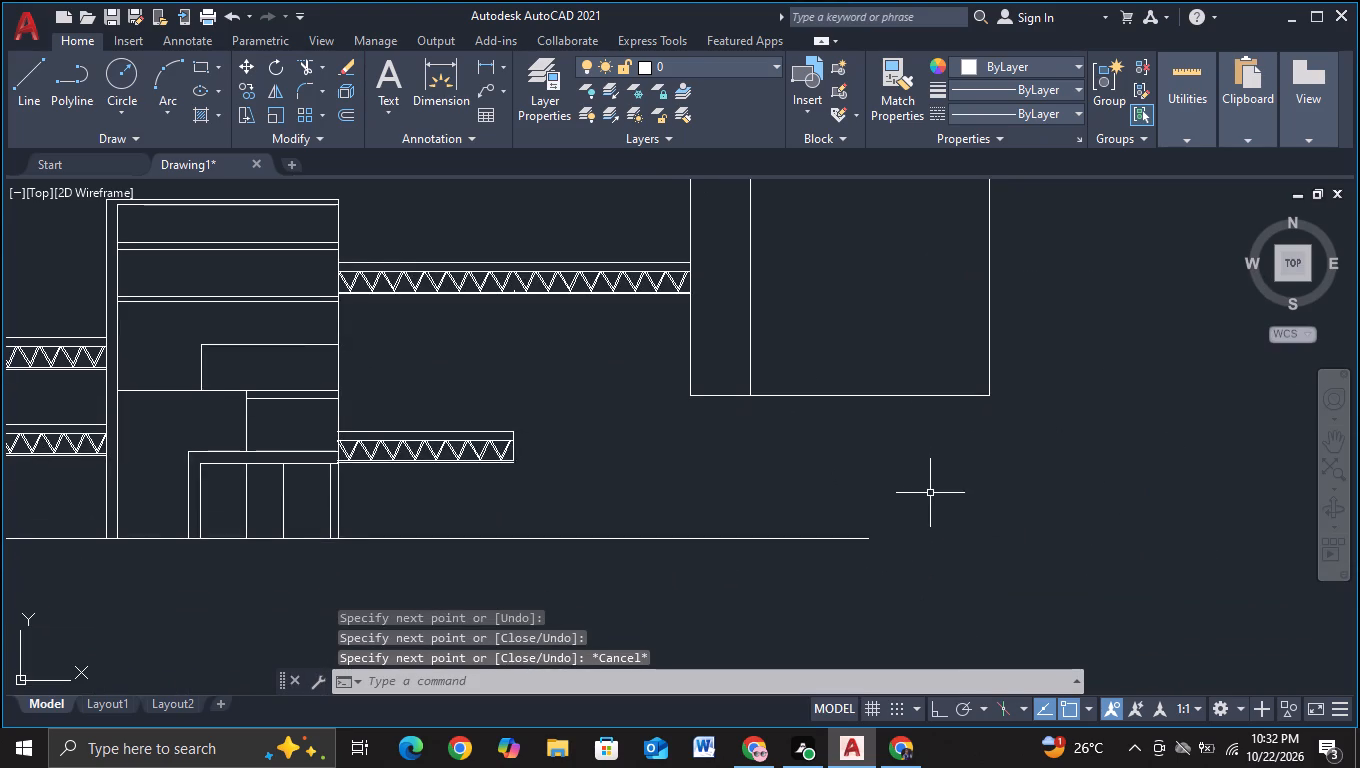
{"action": "scroll", "coordinate": [930, 493], "scroll_direction": "down", "scroll_amount": 1}
{"action": "middle_click_drag", "start_coordinate": [930, 493], "coordinate": [867, 496]}
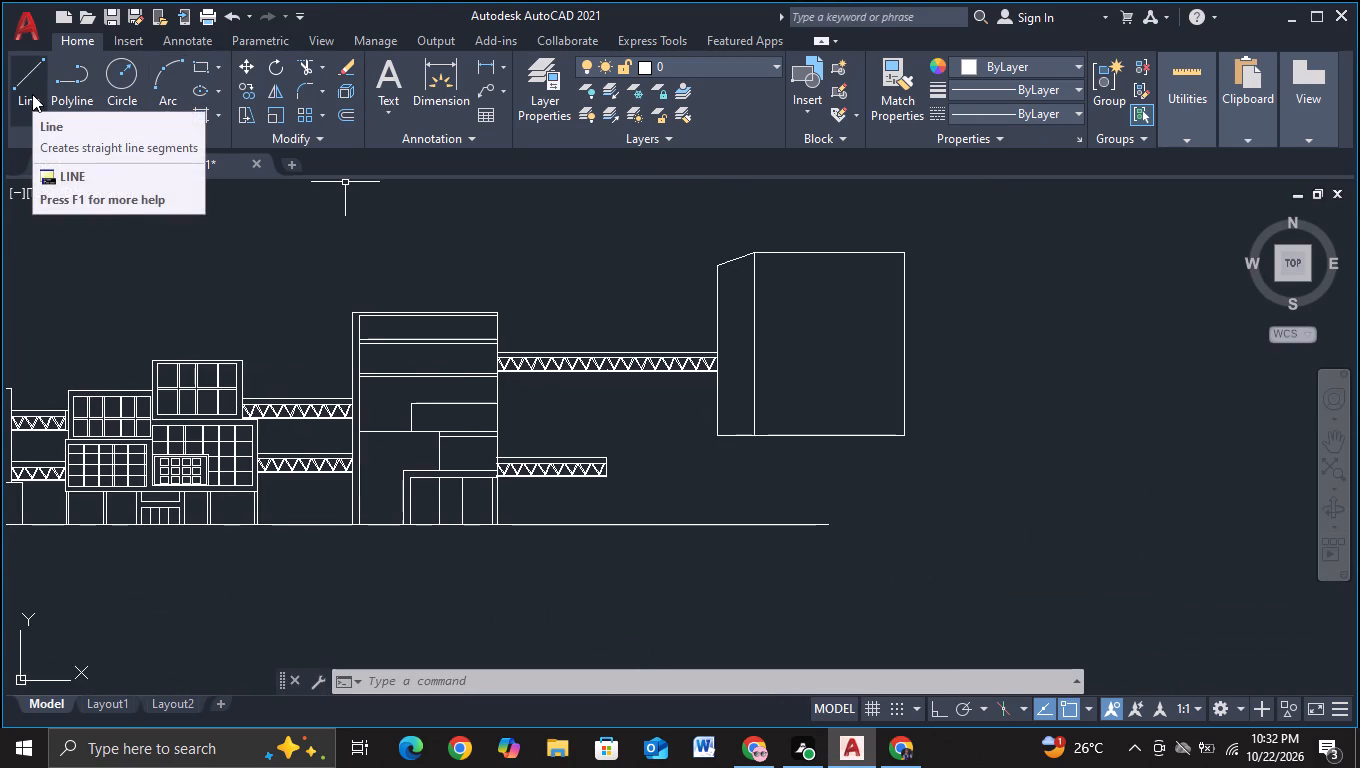
Draw a vertical line from the lower outer corner of the lower truss down past the ground line.
{"action": "left_click", "coordinate": [32, 94]}
{"action": "left_click", "coordinate": [611, 478]}
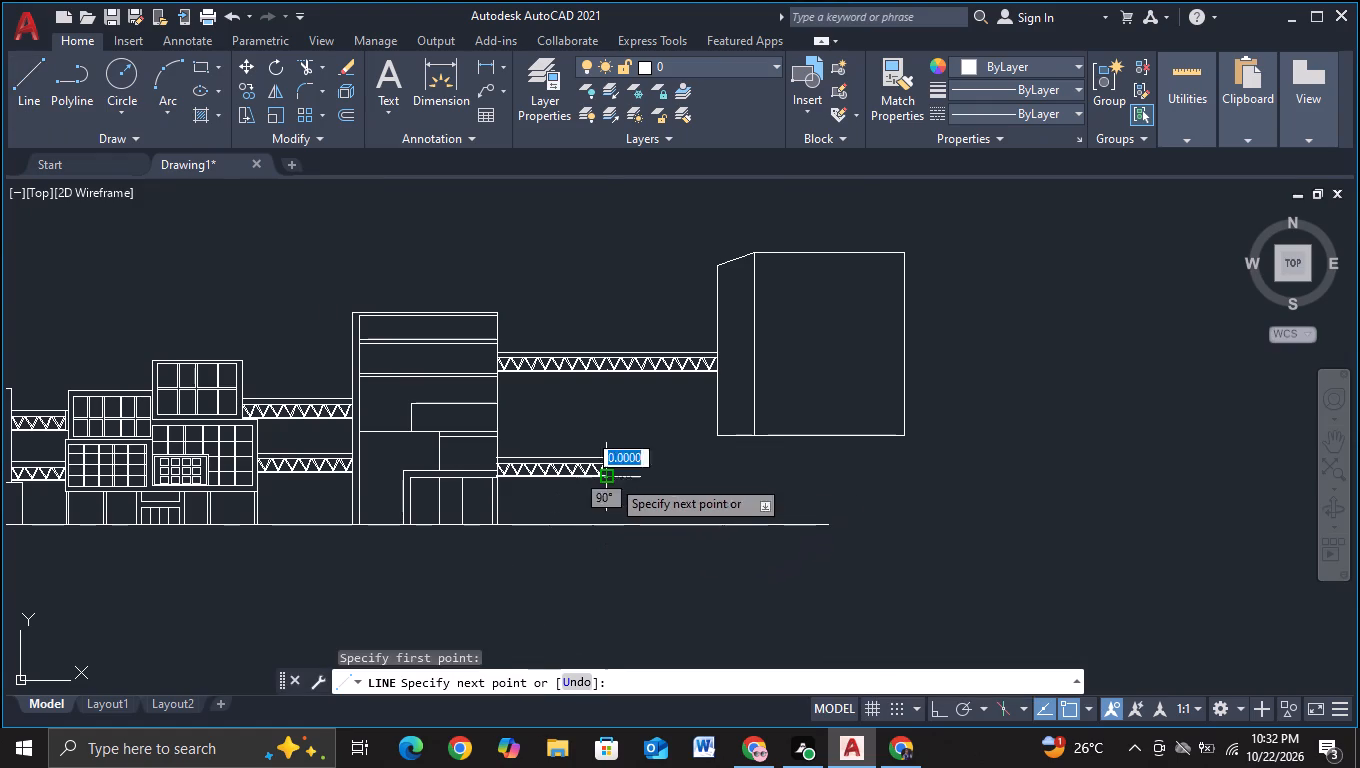
{"action": "left_click", "coordinate": [610, 562]}
{"action": "key", "text": "Escape"}
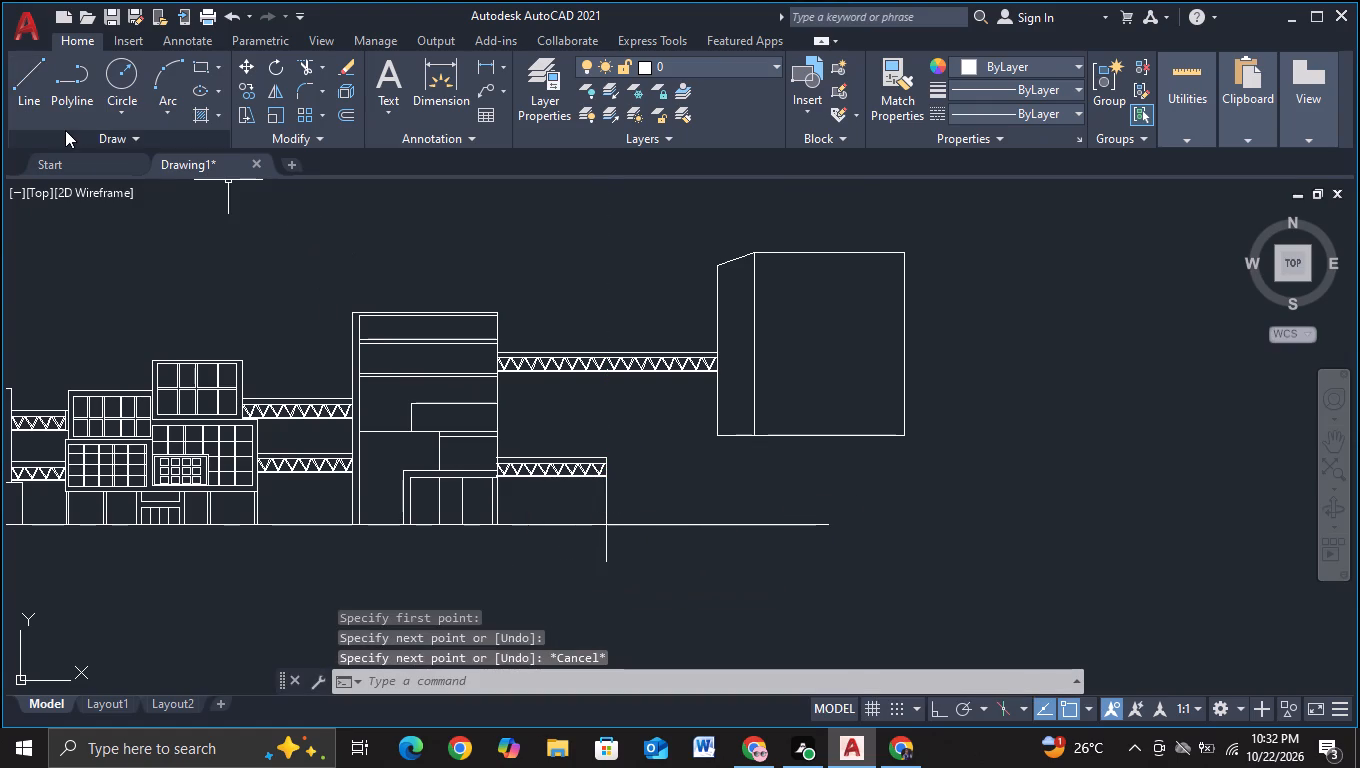
With ortho on, outline a stepped edge from the lower truss's upper outer corner: up, a short jog outward, and up about 11 units.
{"action": "key", "text": "F8"}
{"action": "left_click", "coordinate": [24, 111]}
{"action": "scroll", "coordinate": [688, 440], "scroll_direction": "up", "scroll_amount": 1}
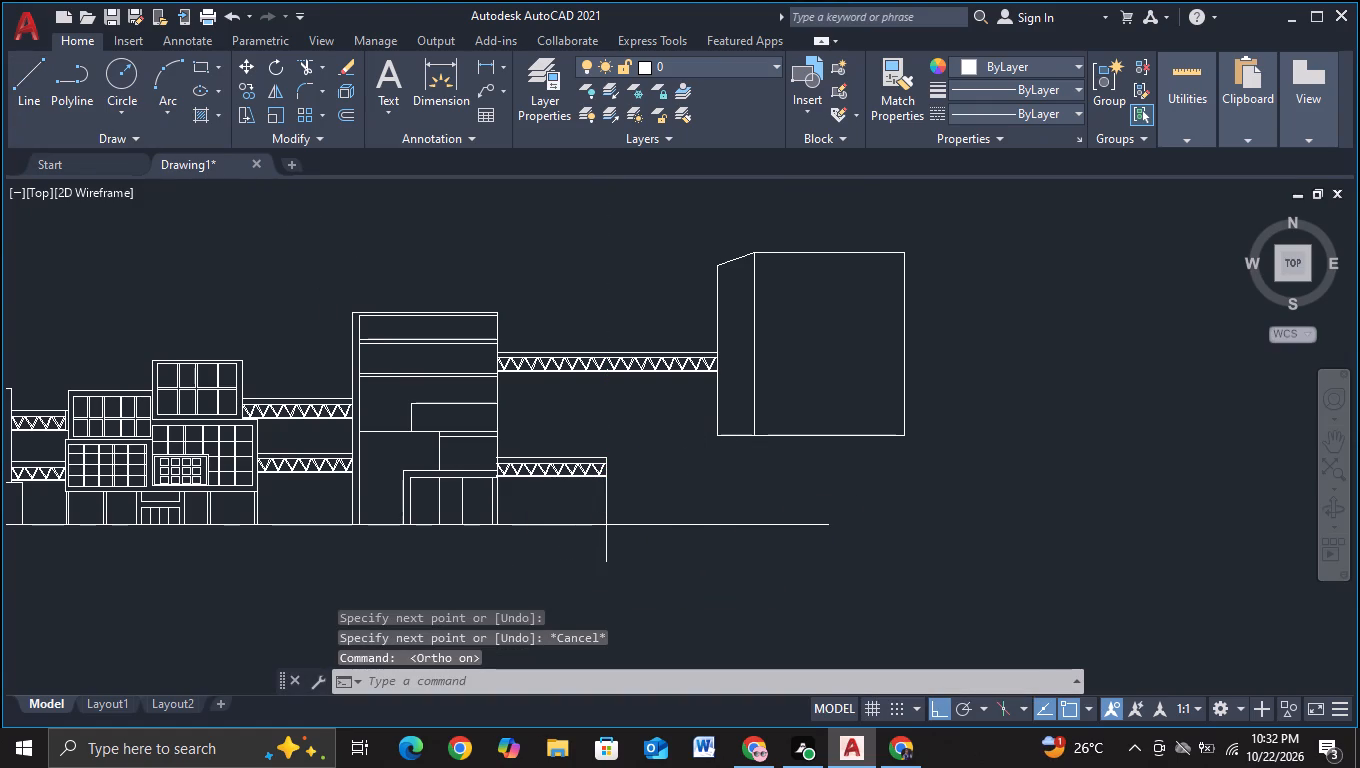
{"action": "scroll", "coordinate": [688, 440], "scroll_direction": "up", "scroll_amount": 1}
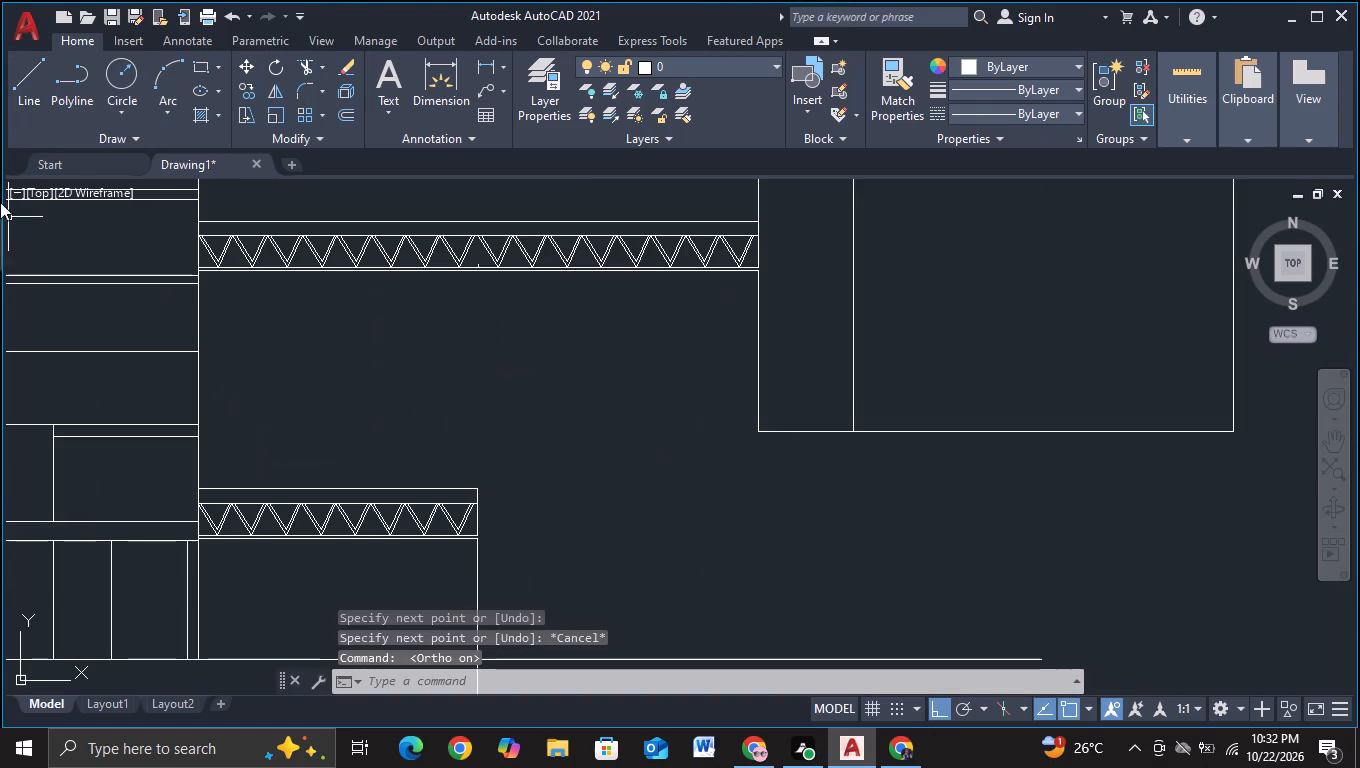
{"action": "left_click", "coordinate": [11, 88]}
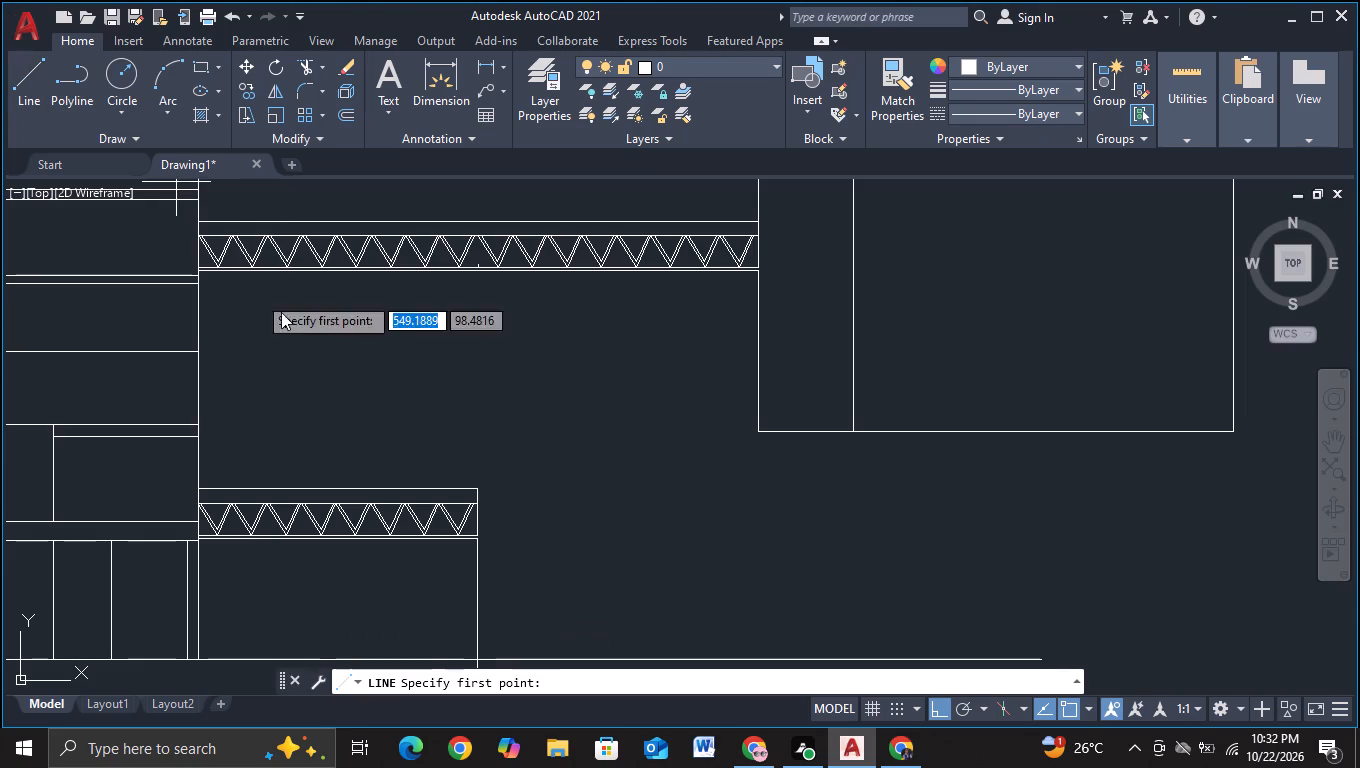
{"action": "left_click", "coordinate": [477, 484]}
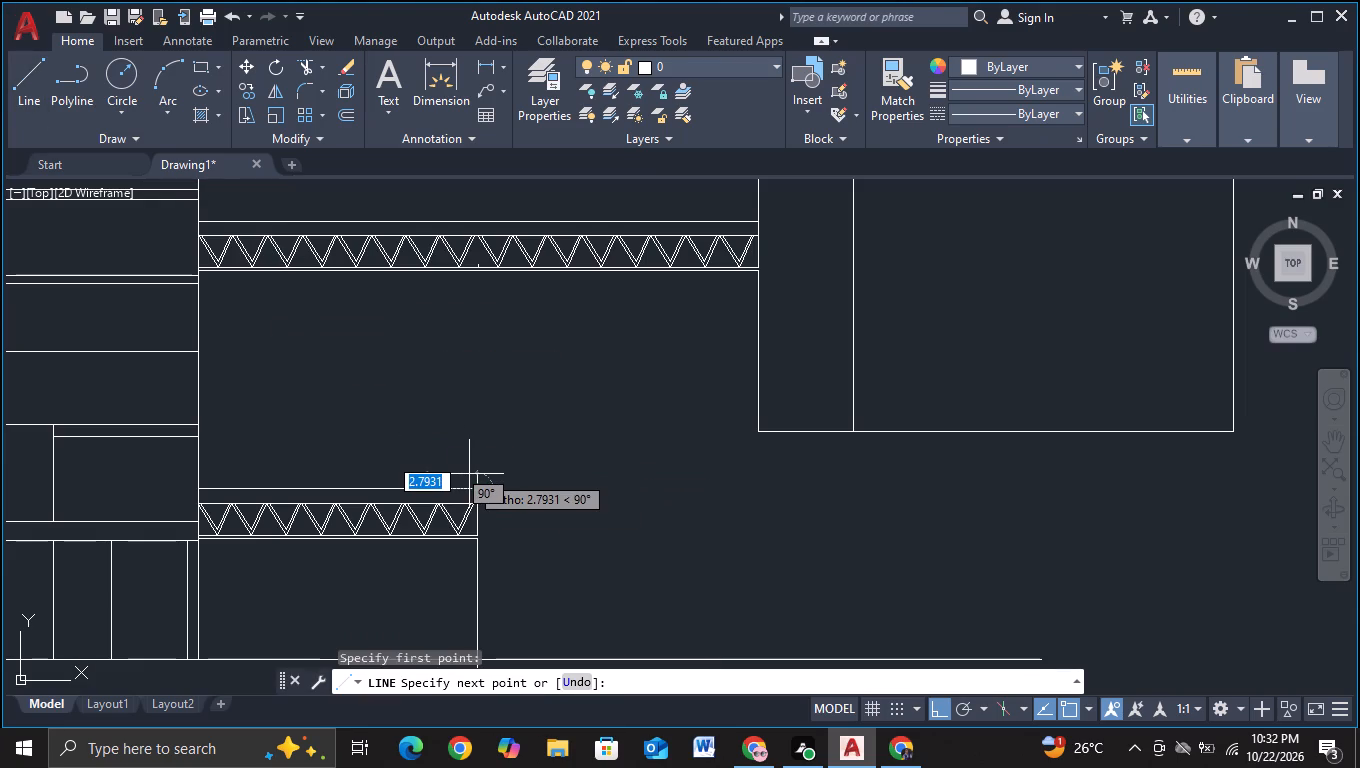
{"action": "left_click", "coordinate": [483, 394]}
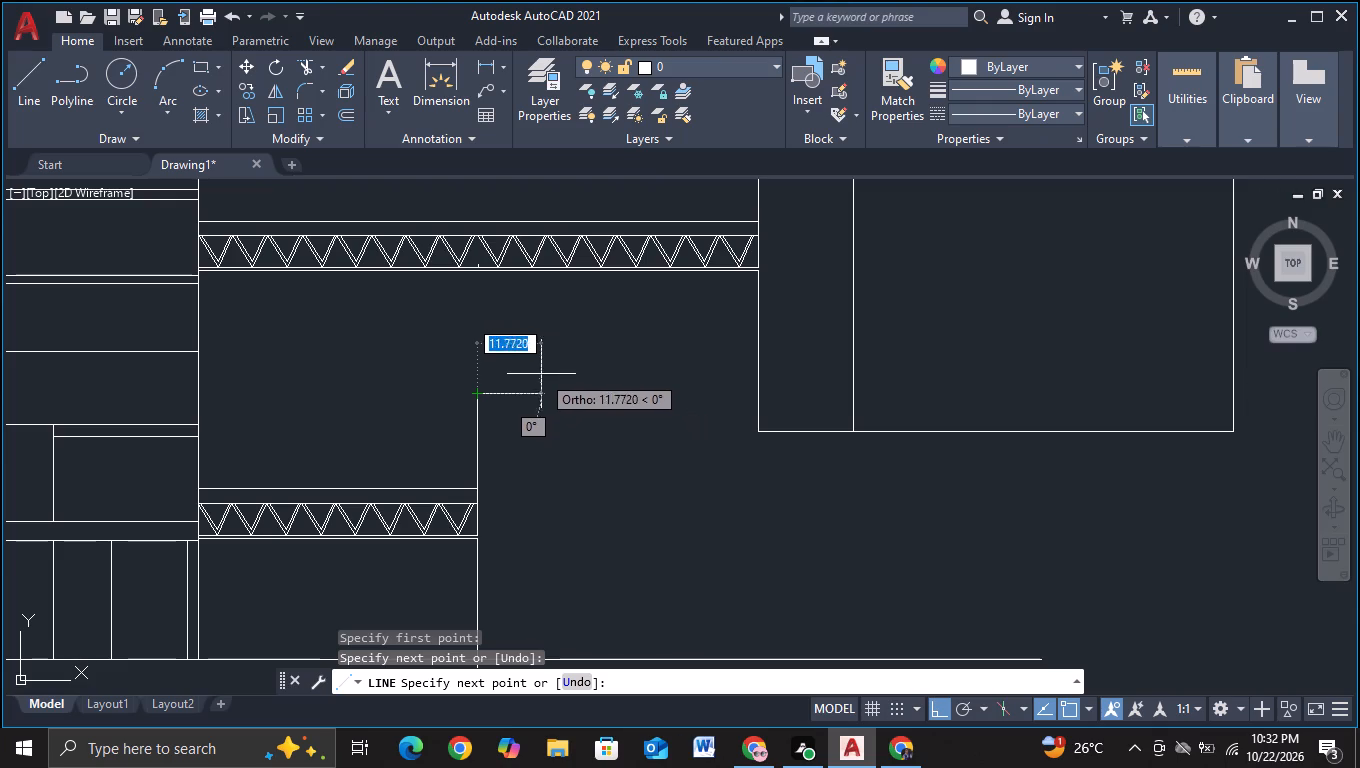
{"action": "left_click", "coordinate": [502, 371]}
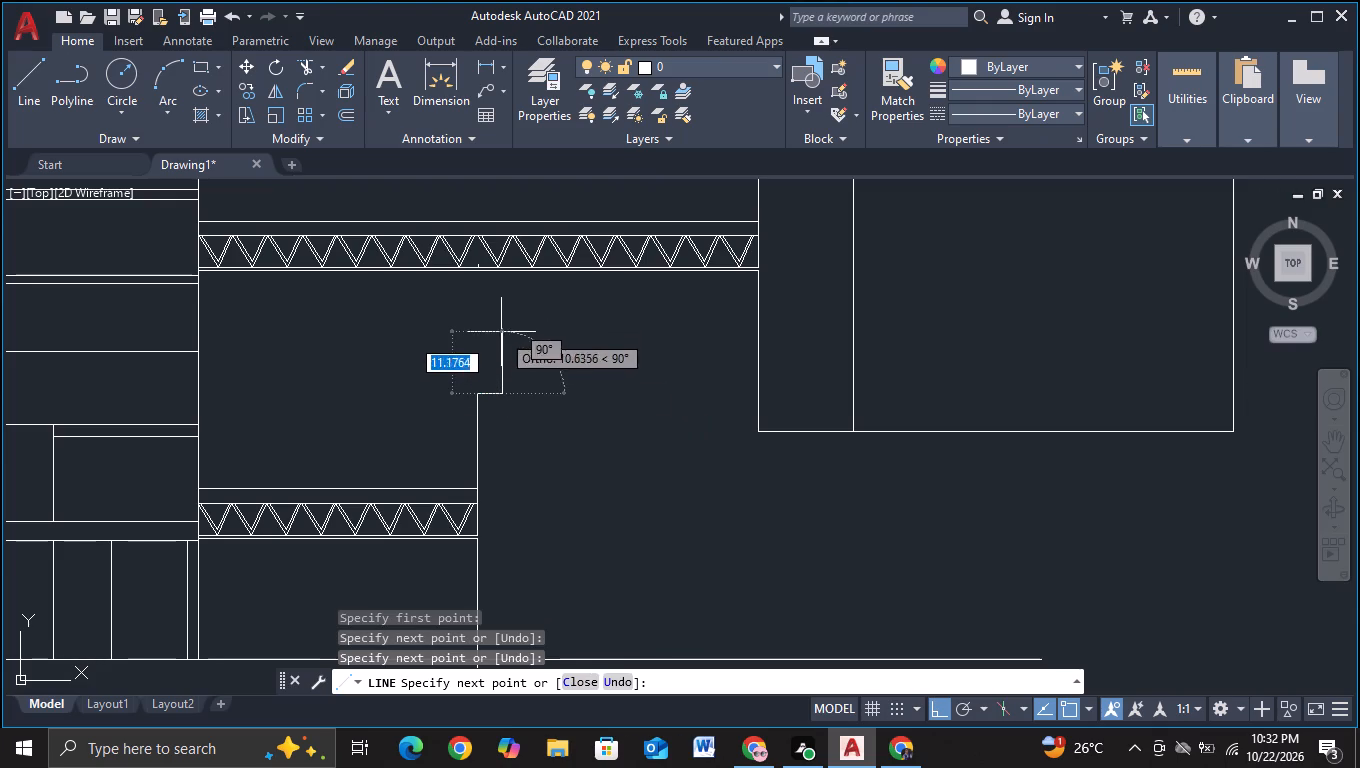
{"action": "left_click", "coordinate": [501, 331]}
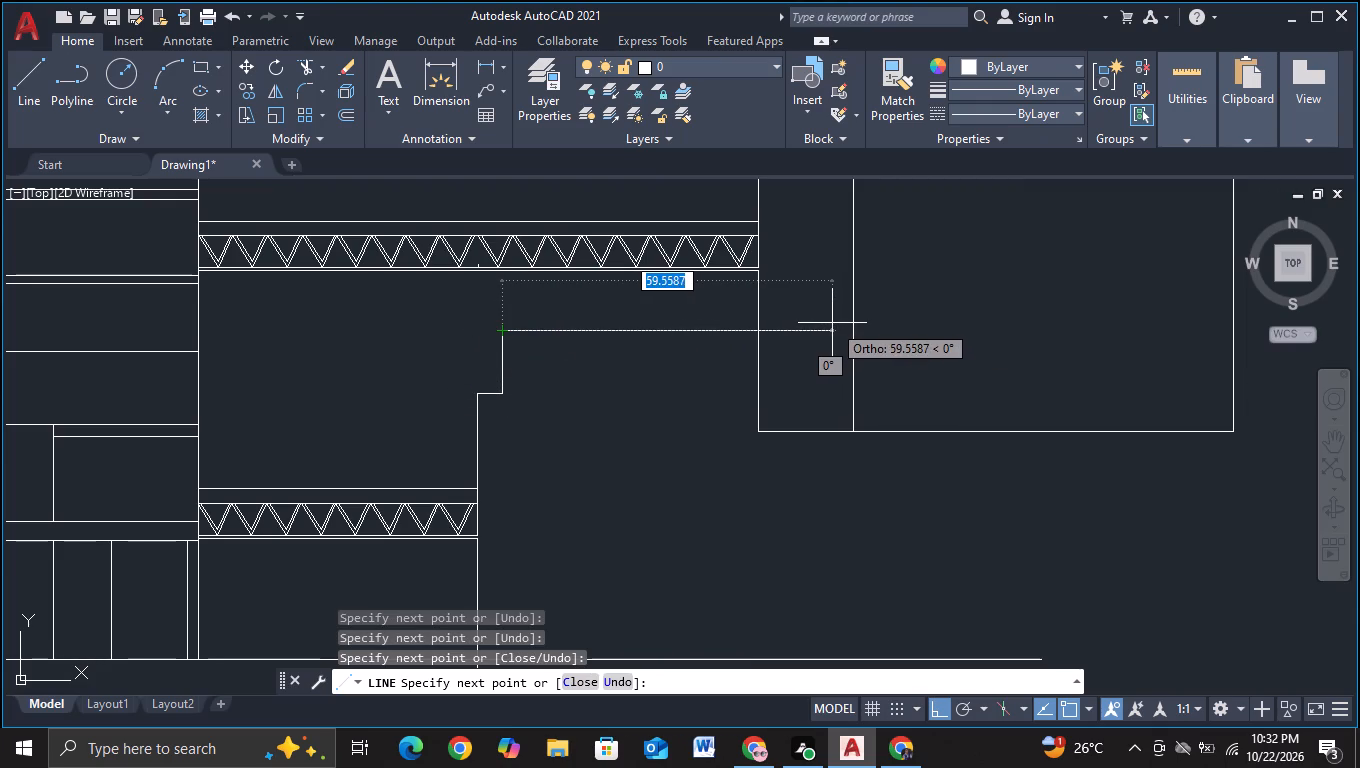